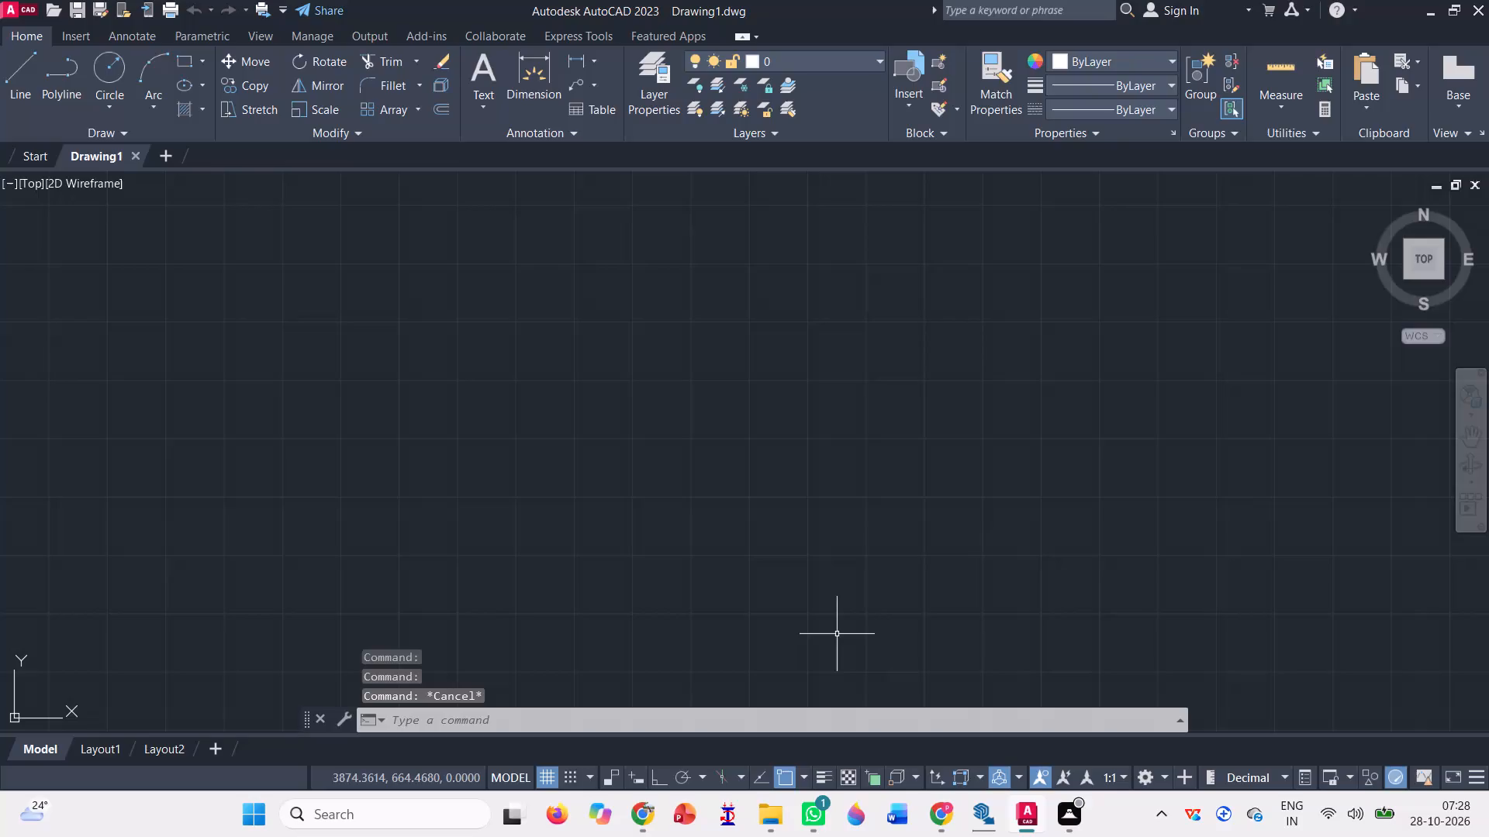
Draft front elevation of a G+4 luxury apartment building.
Turn on command log recording with LOGFILEON.
key(Escape)
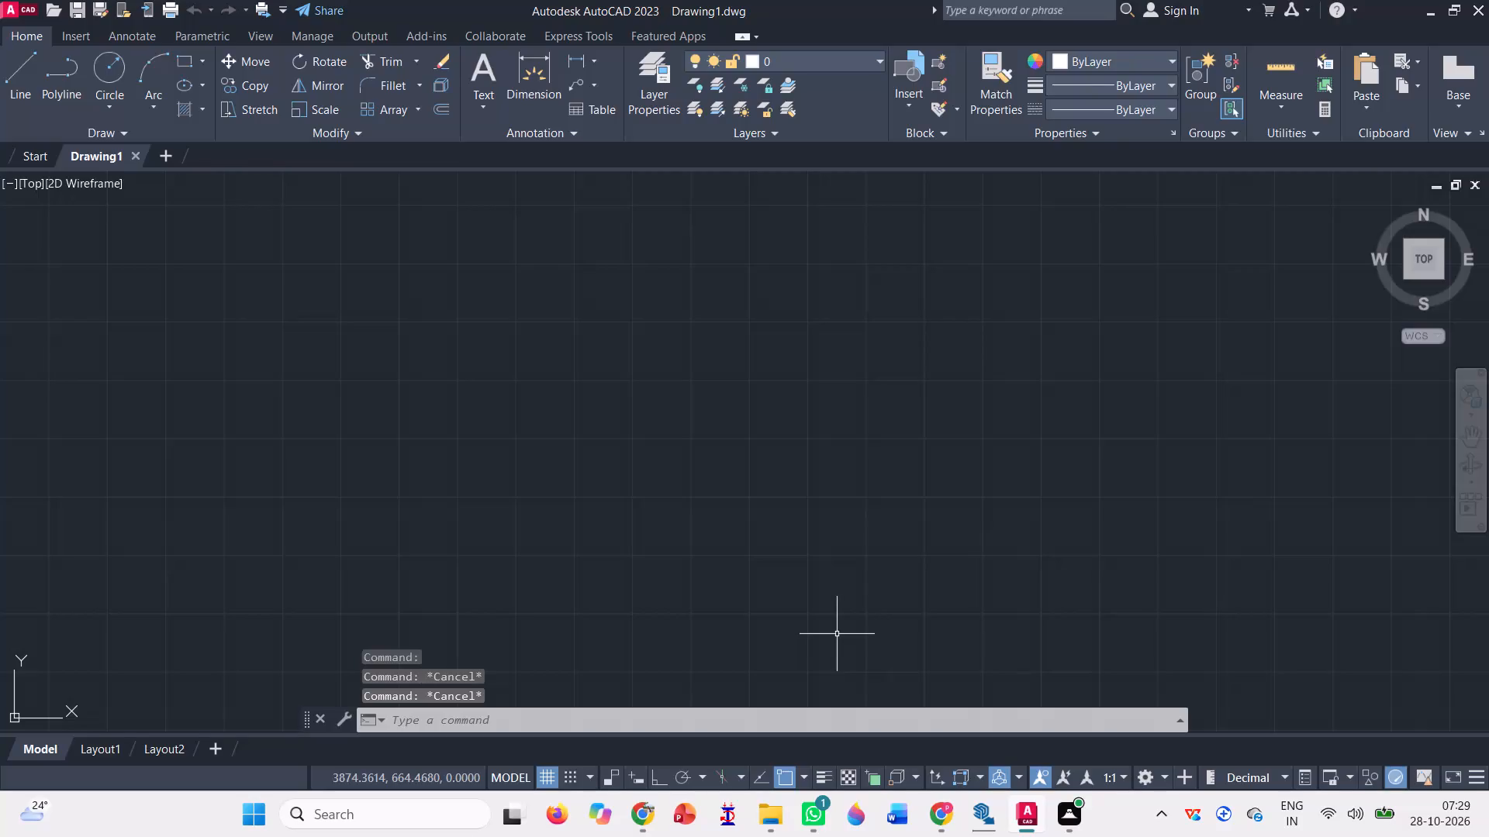
text(log)
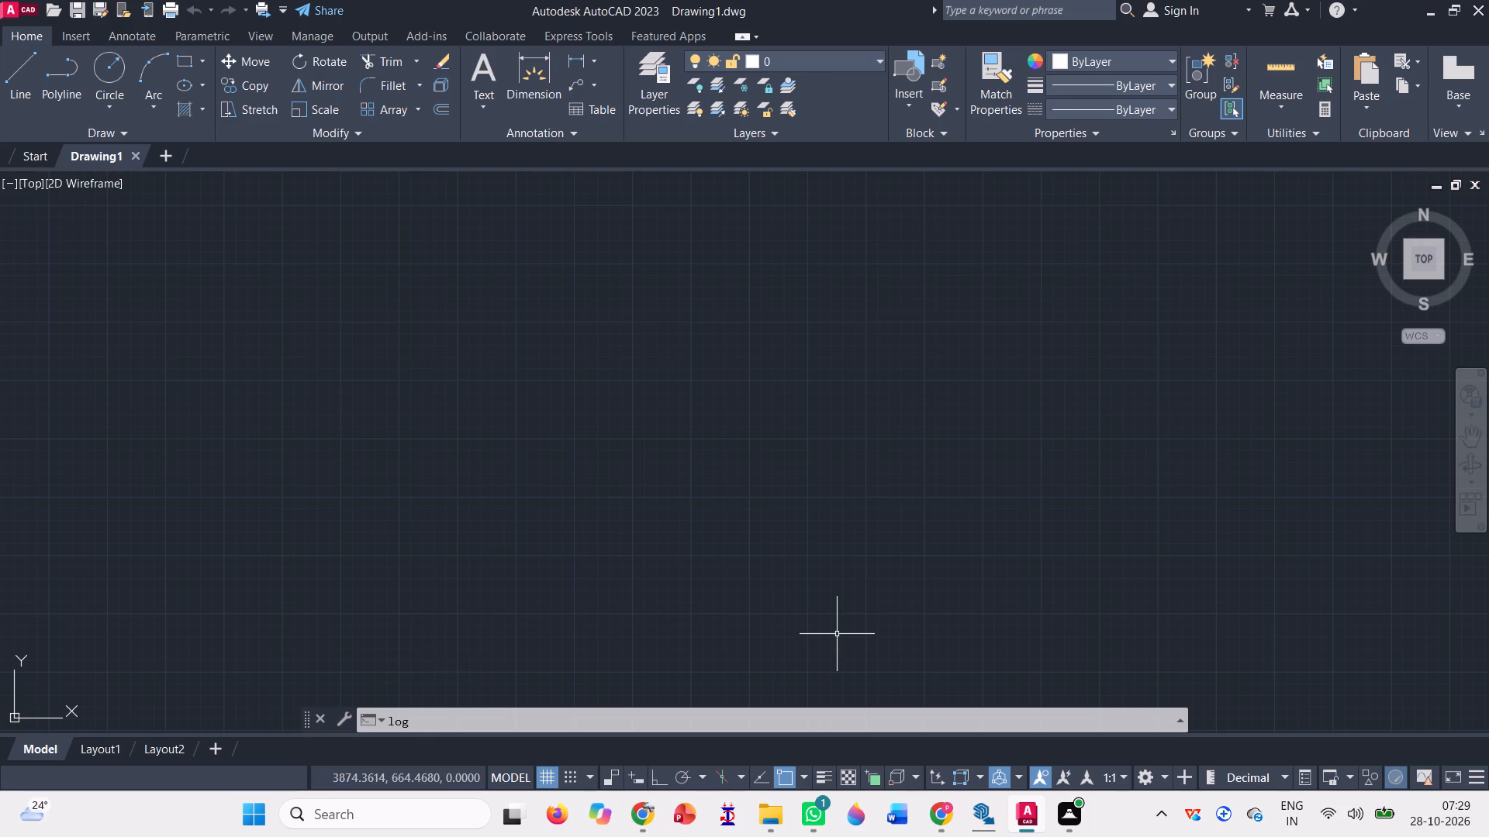
key(BackSpace)
key(g)
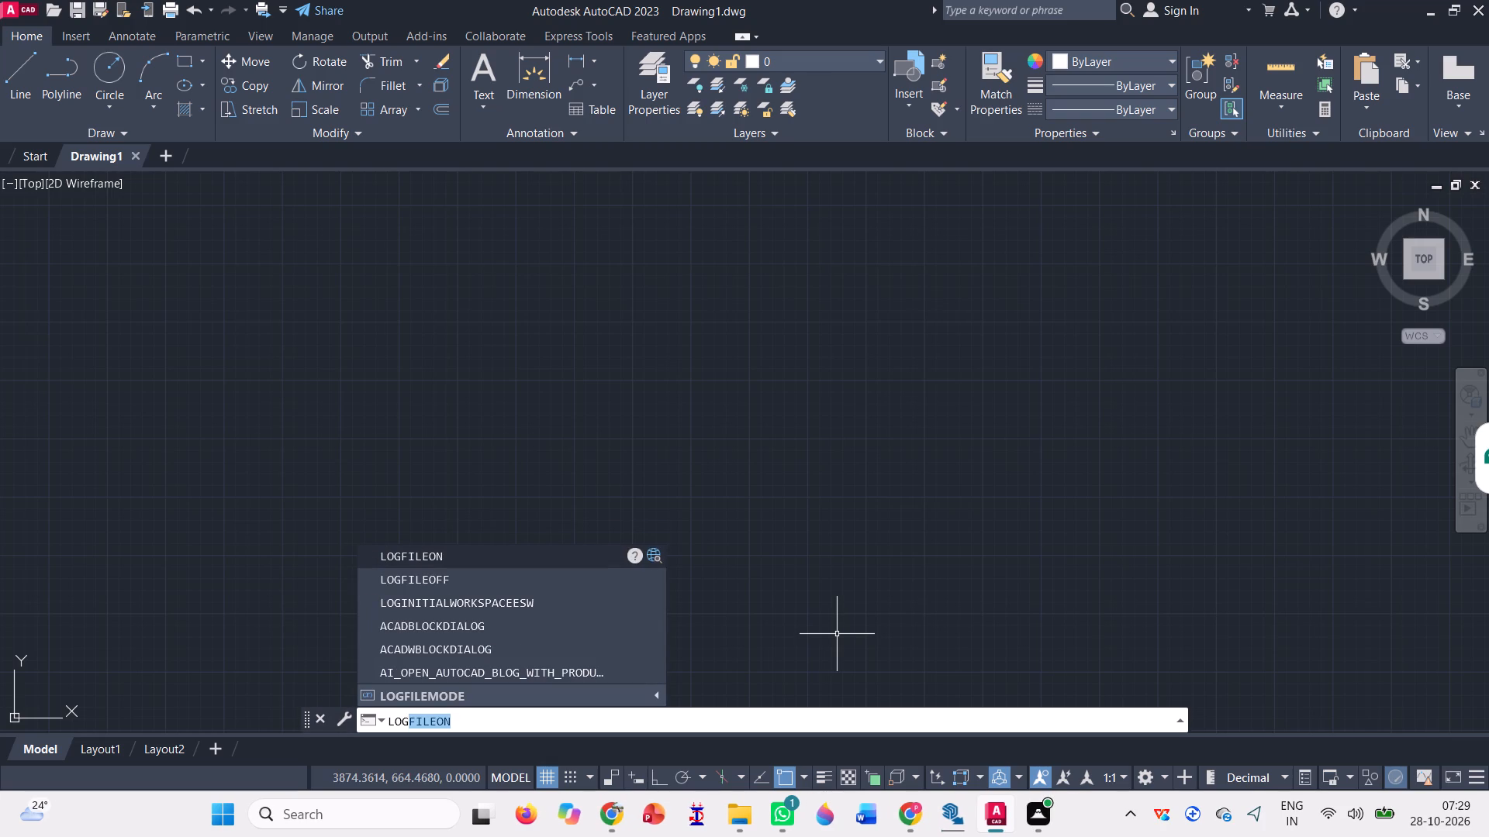
key(Down)
key(Up)
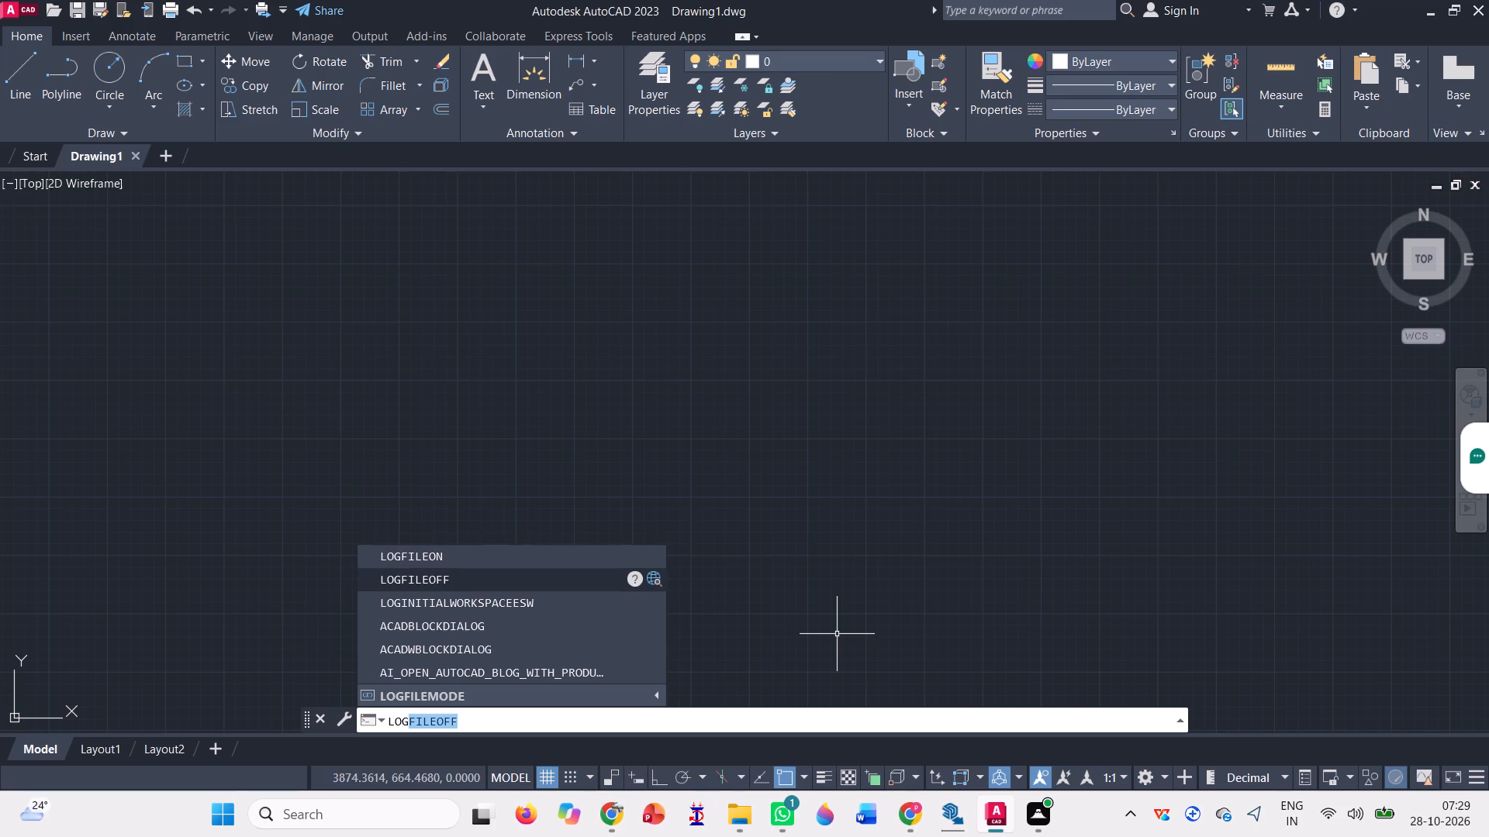
key(Return)
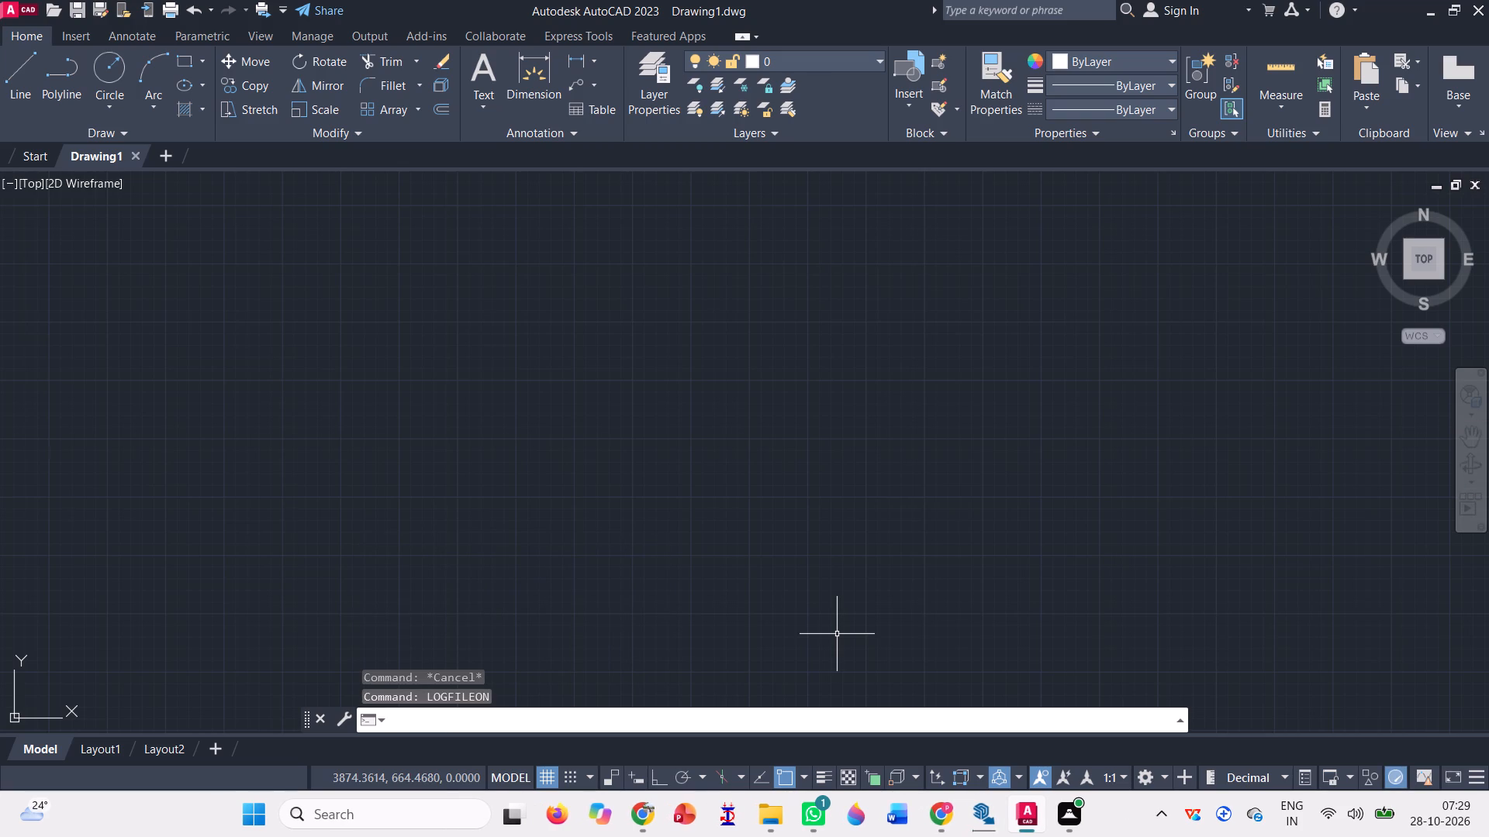
Set the drawing units to Engineering length with 0'-0.0" precision and an insertion scale of Feet.
text(un)
key(Return)
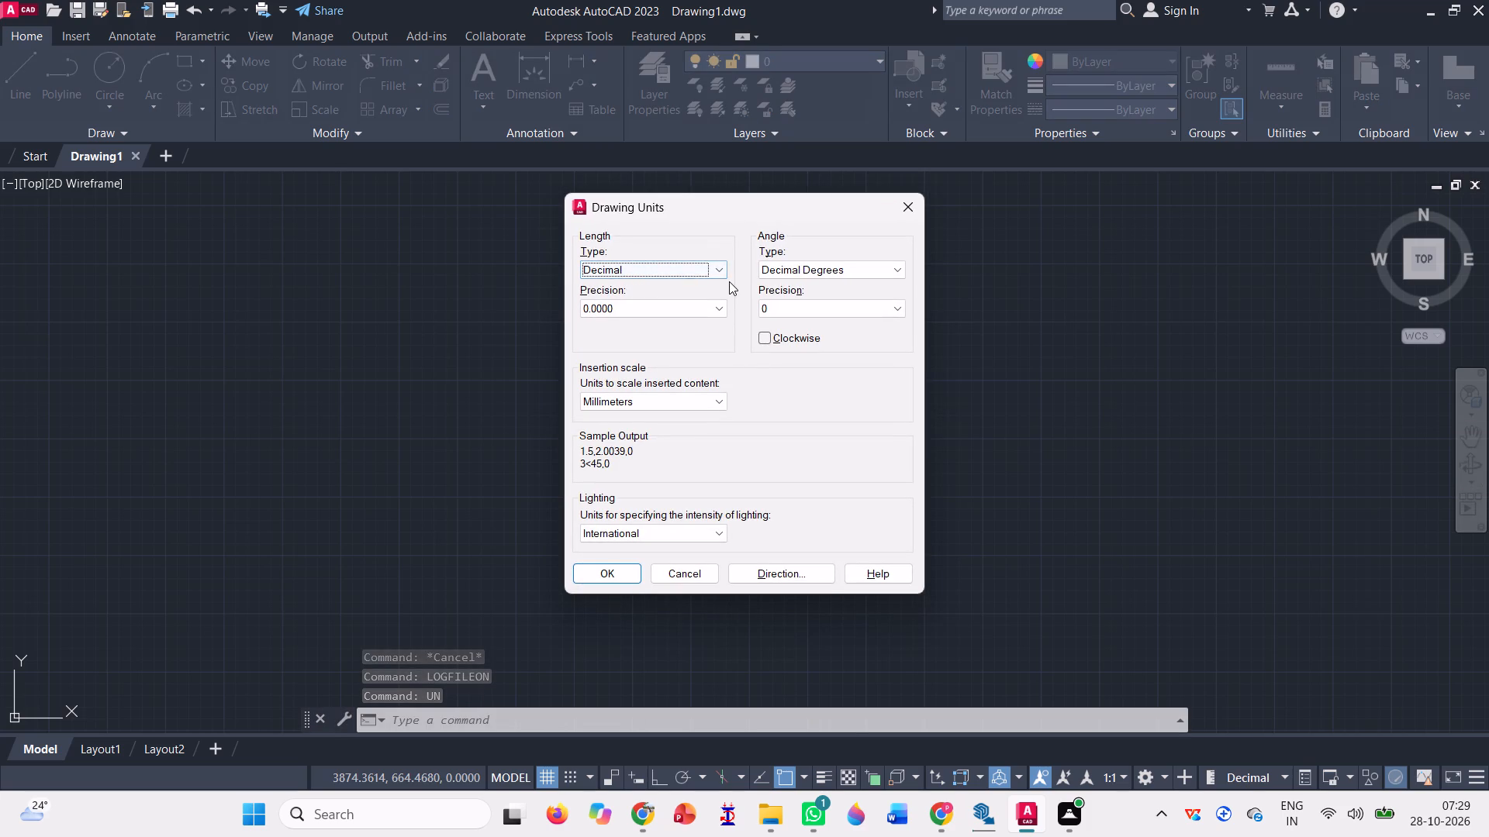
click(718, 274)
click(703, 310)
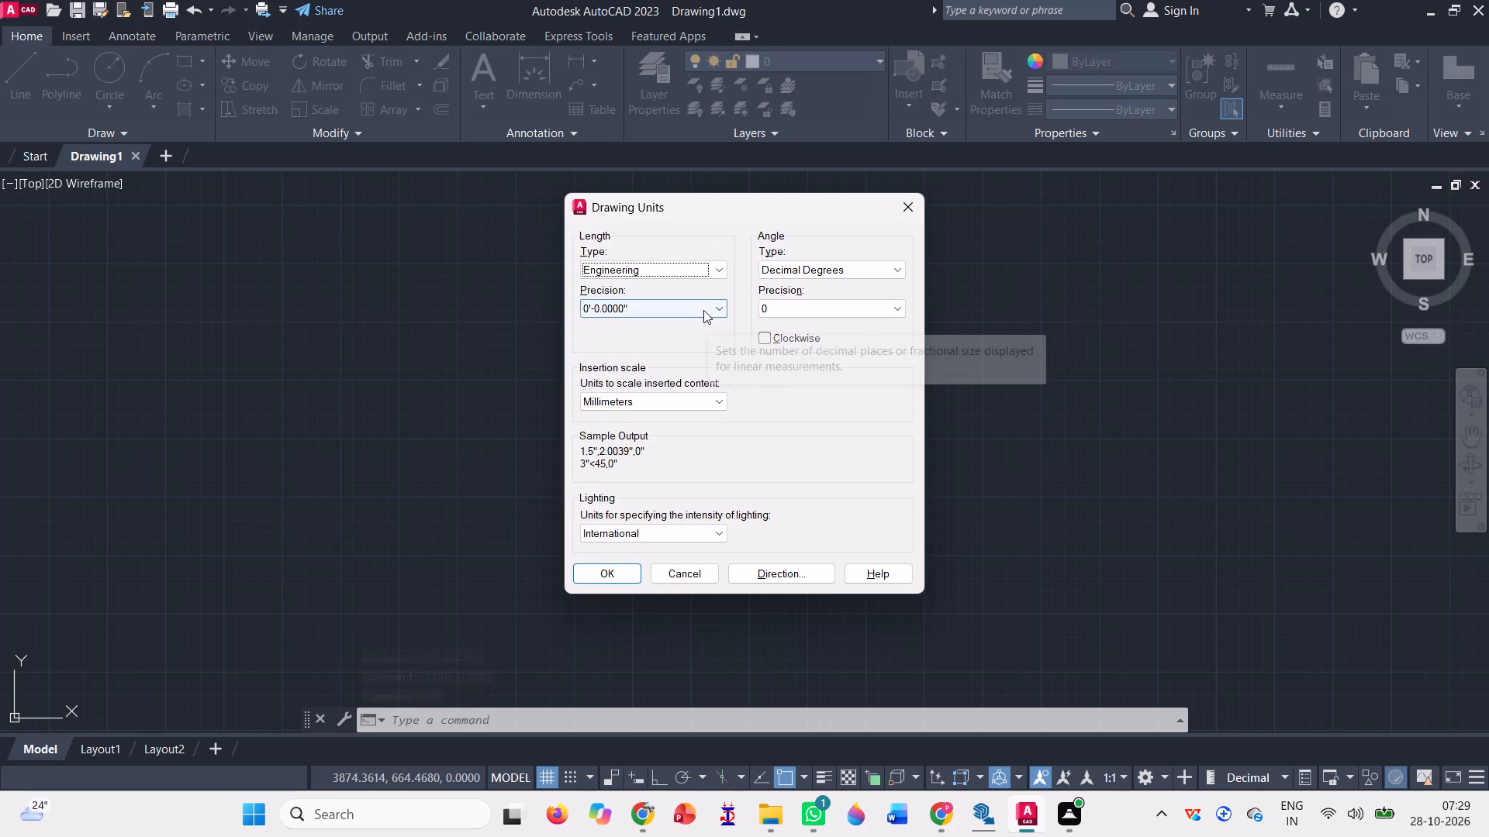
click(703, 310)
click(678, 335)
click(689, 398)
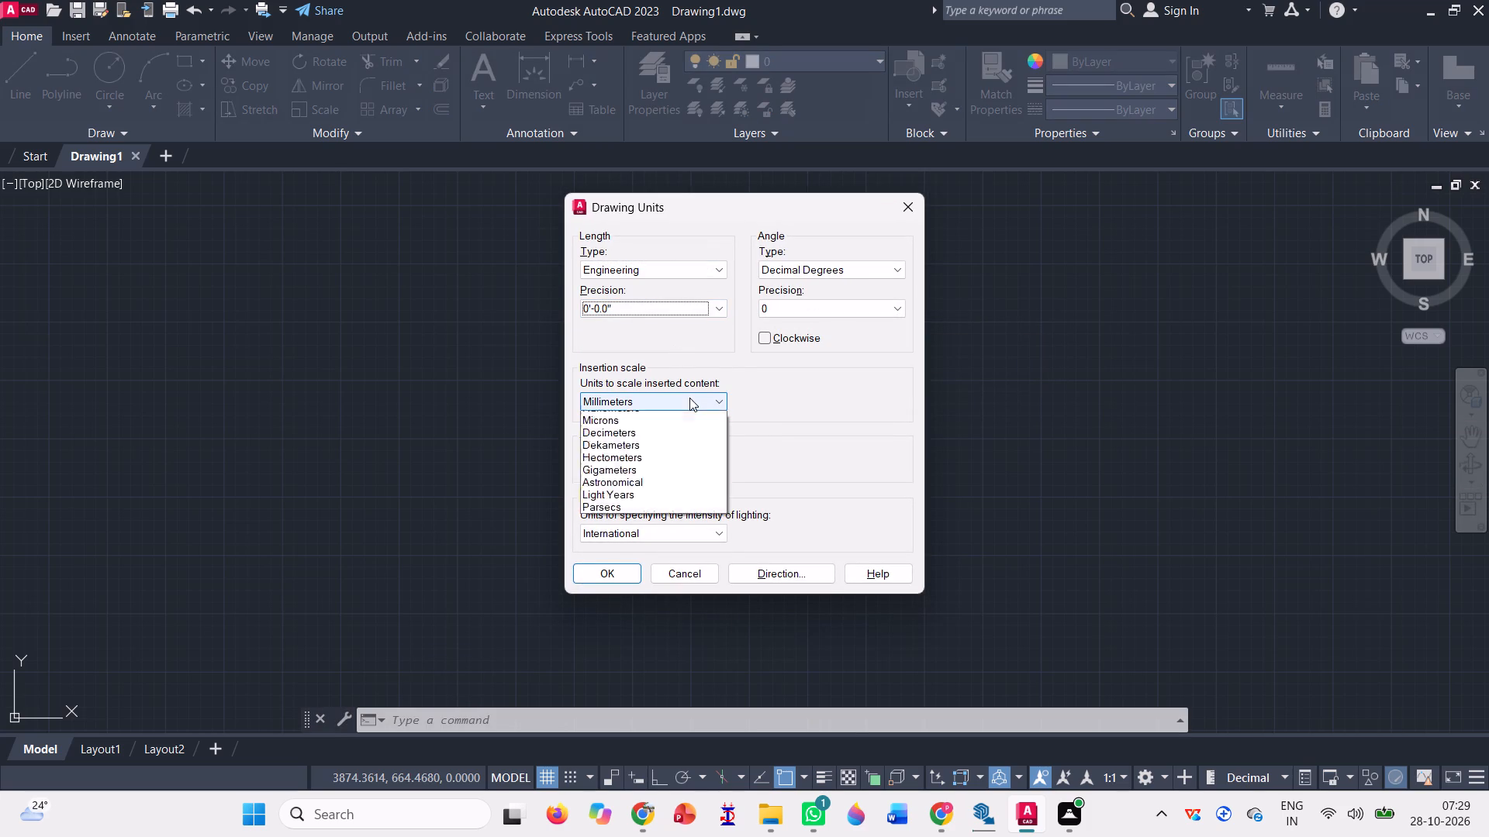
click(687, 445)
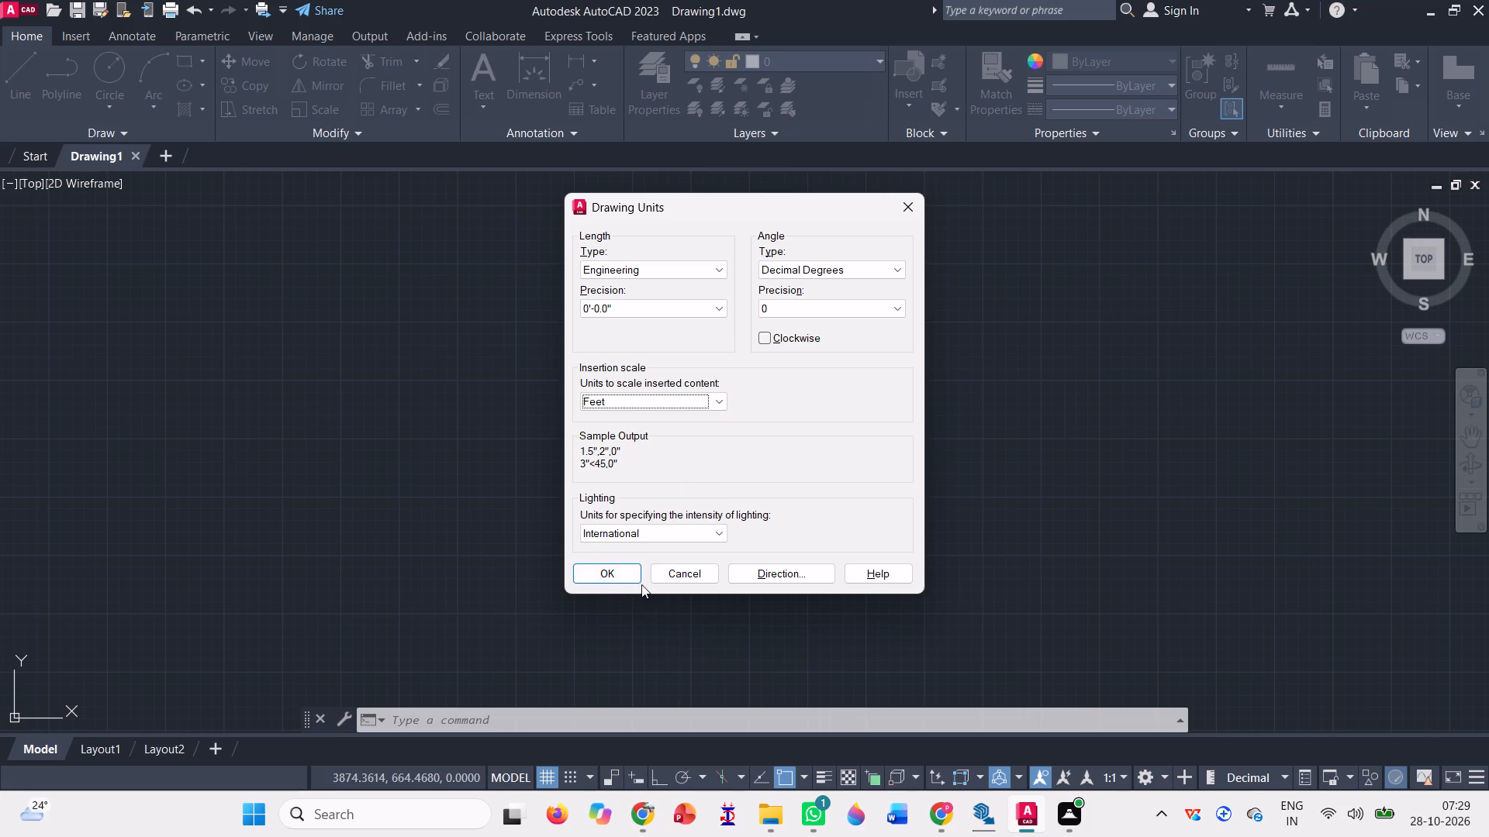
click(584, 572)
click(827, 461)
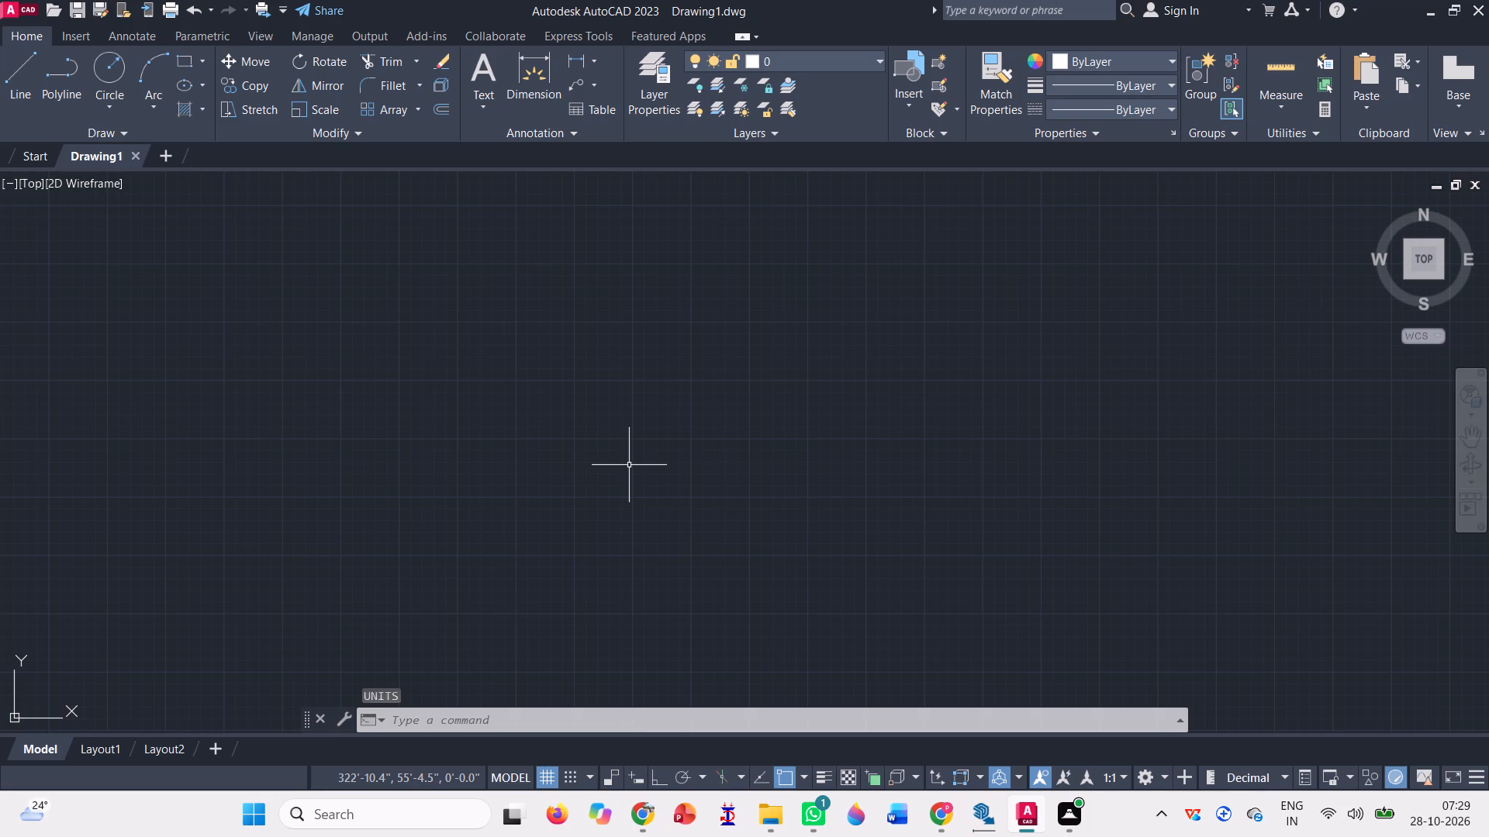
Modify the Standard dimension style's primary units to Engineering format with 0'-0.0" precision.
text(dims)
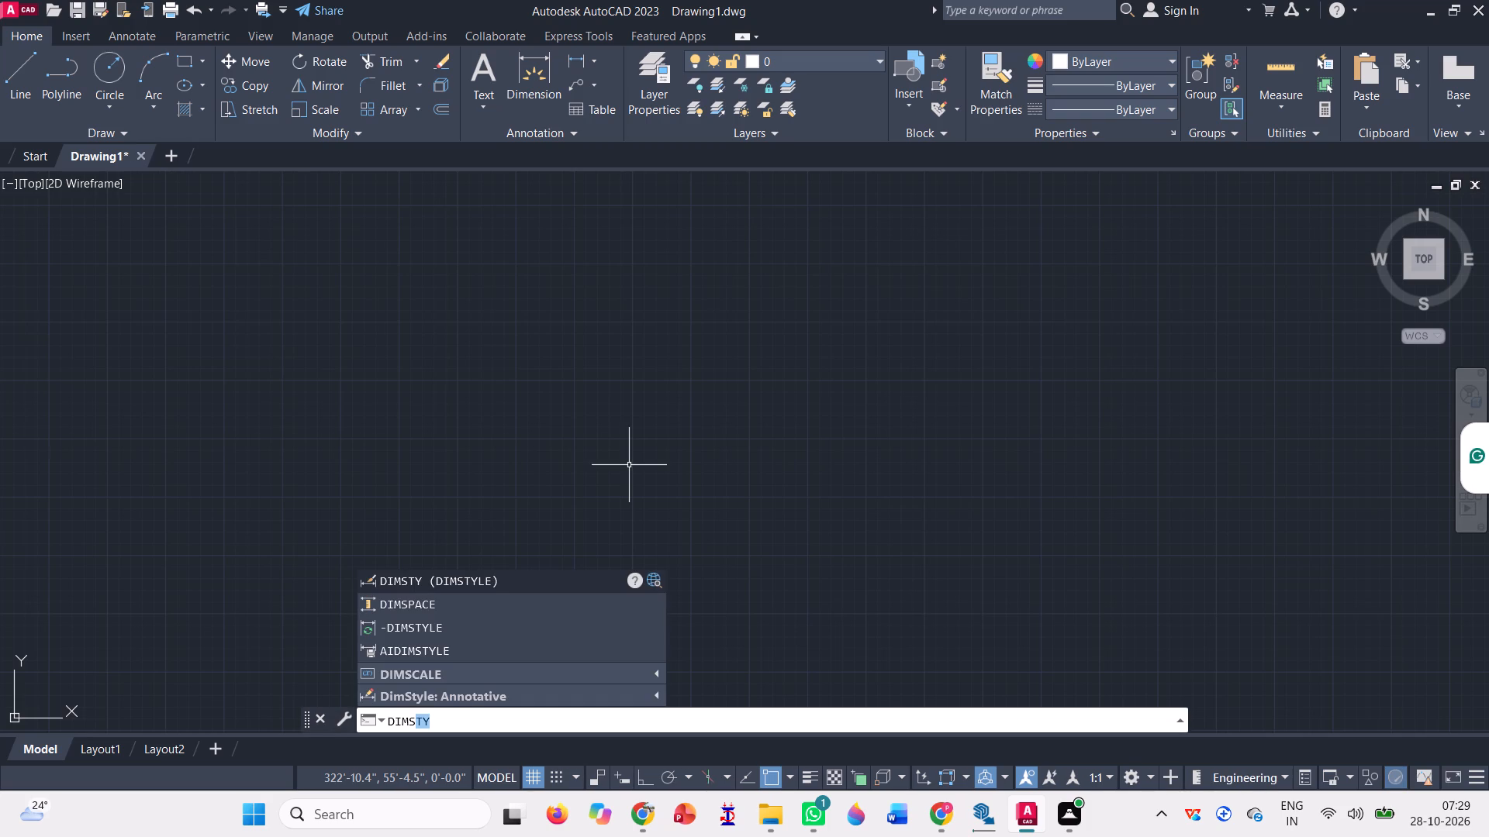
key(Return)
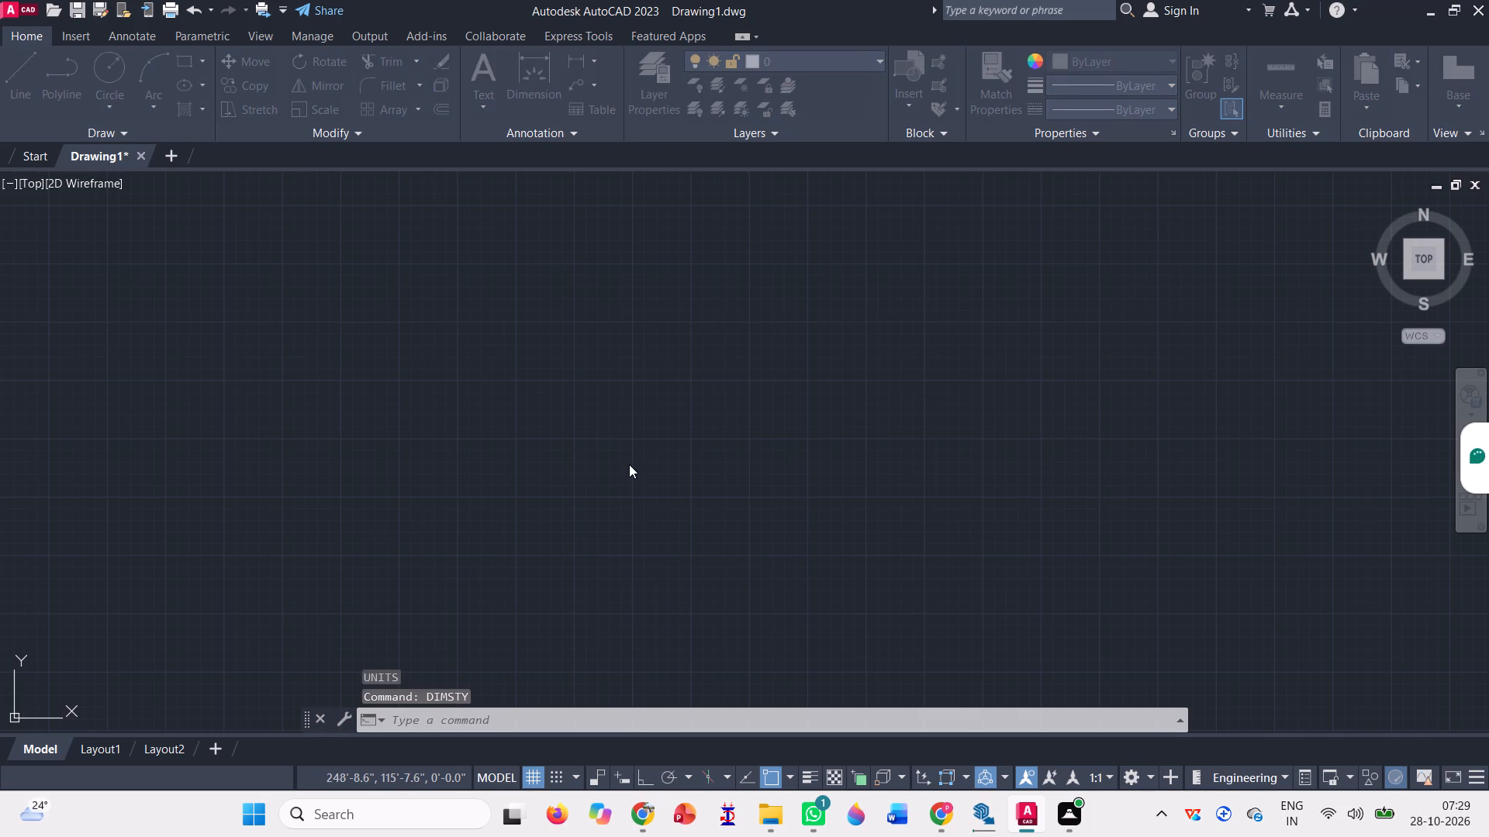
click(532, 337)
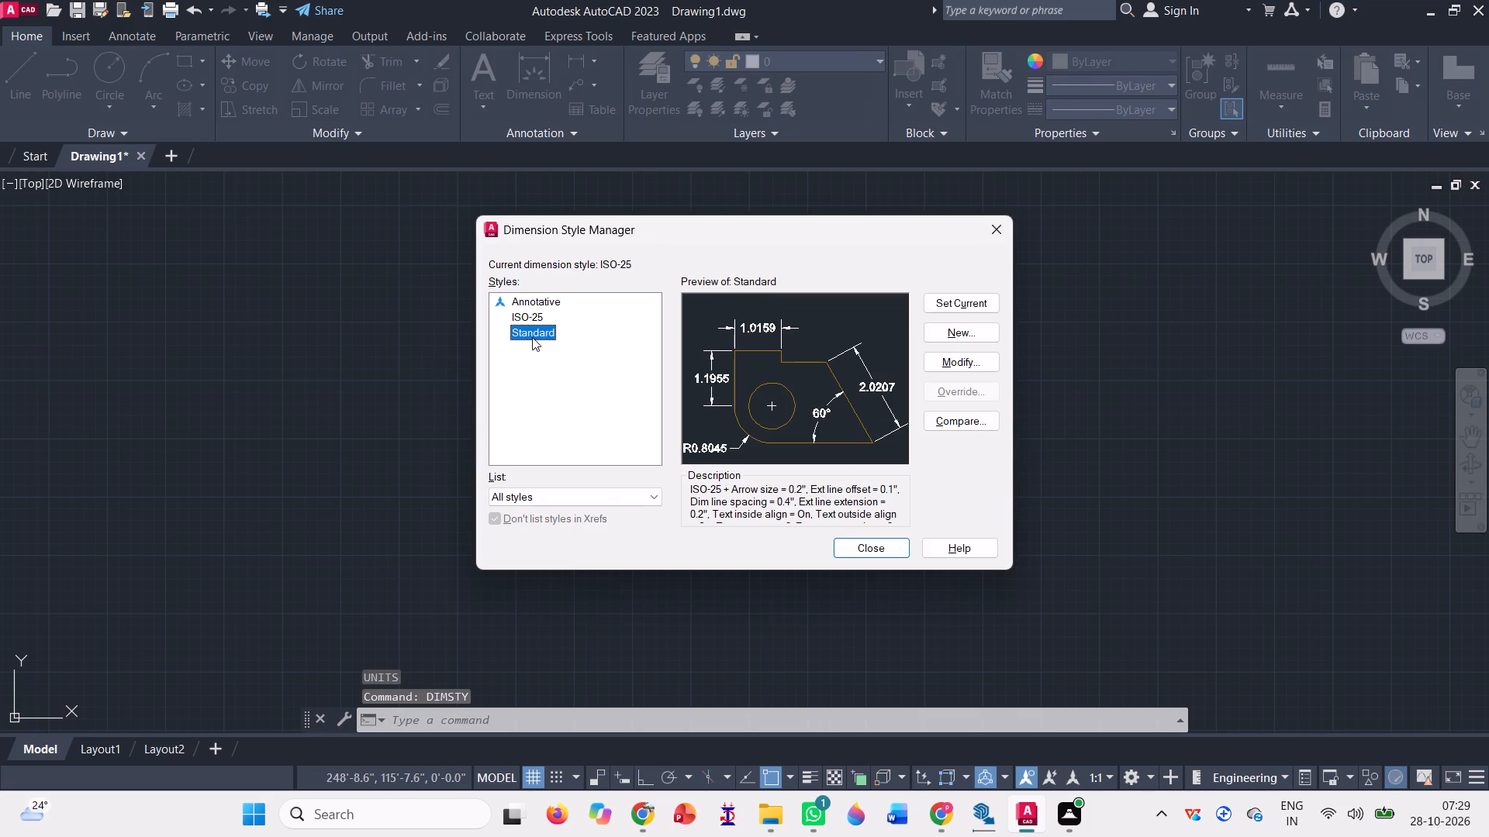
click(952, 360)
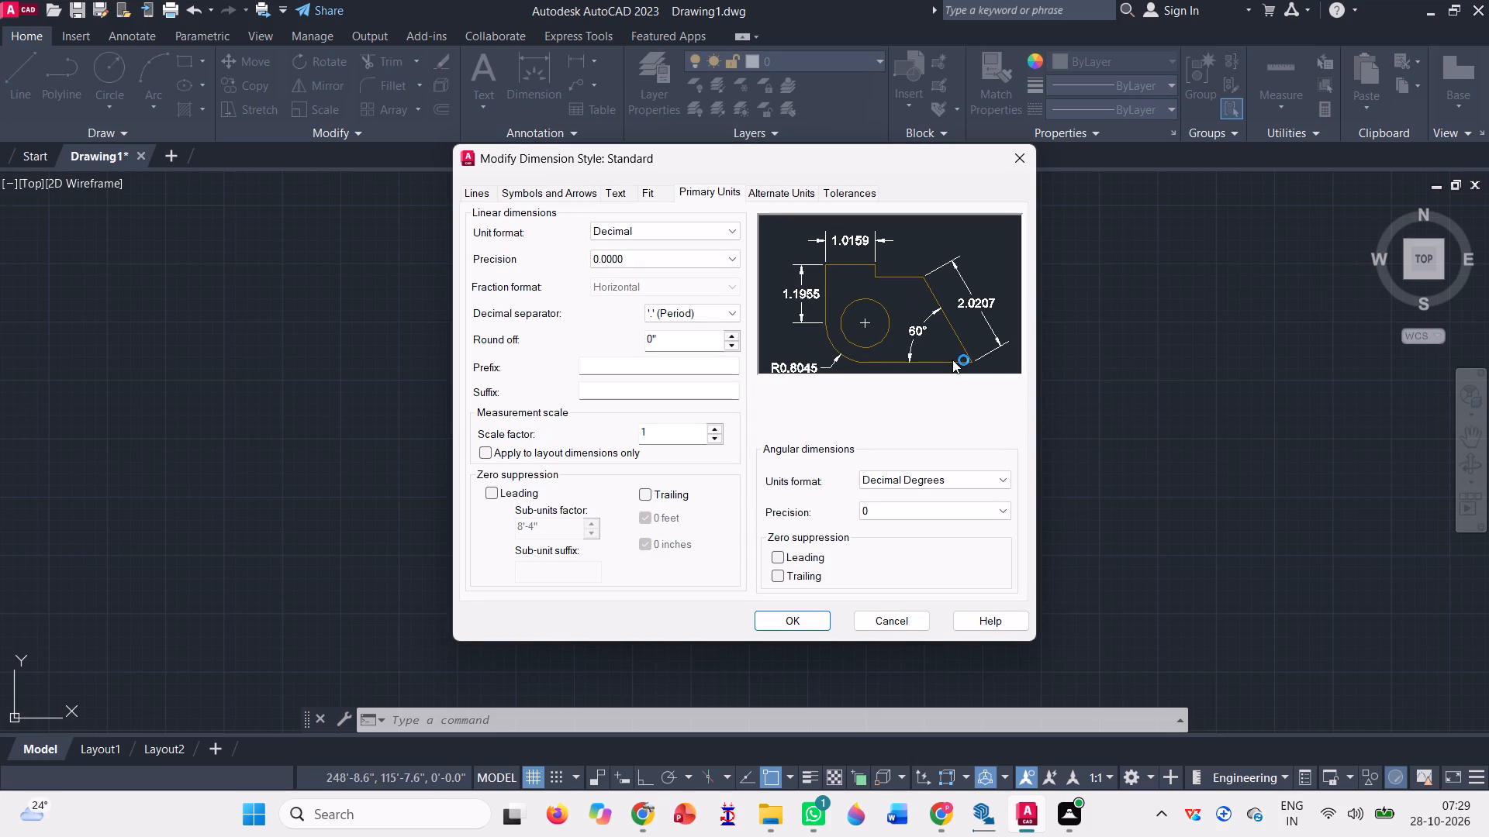
click(682, 235)
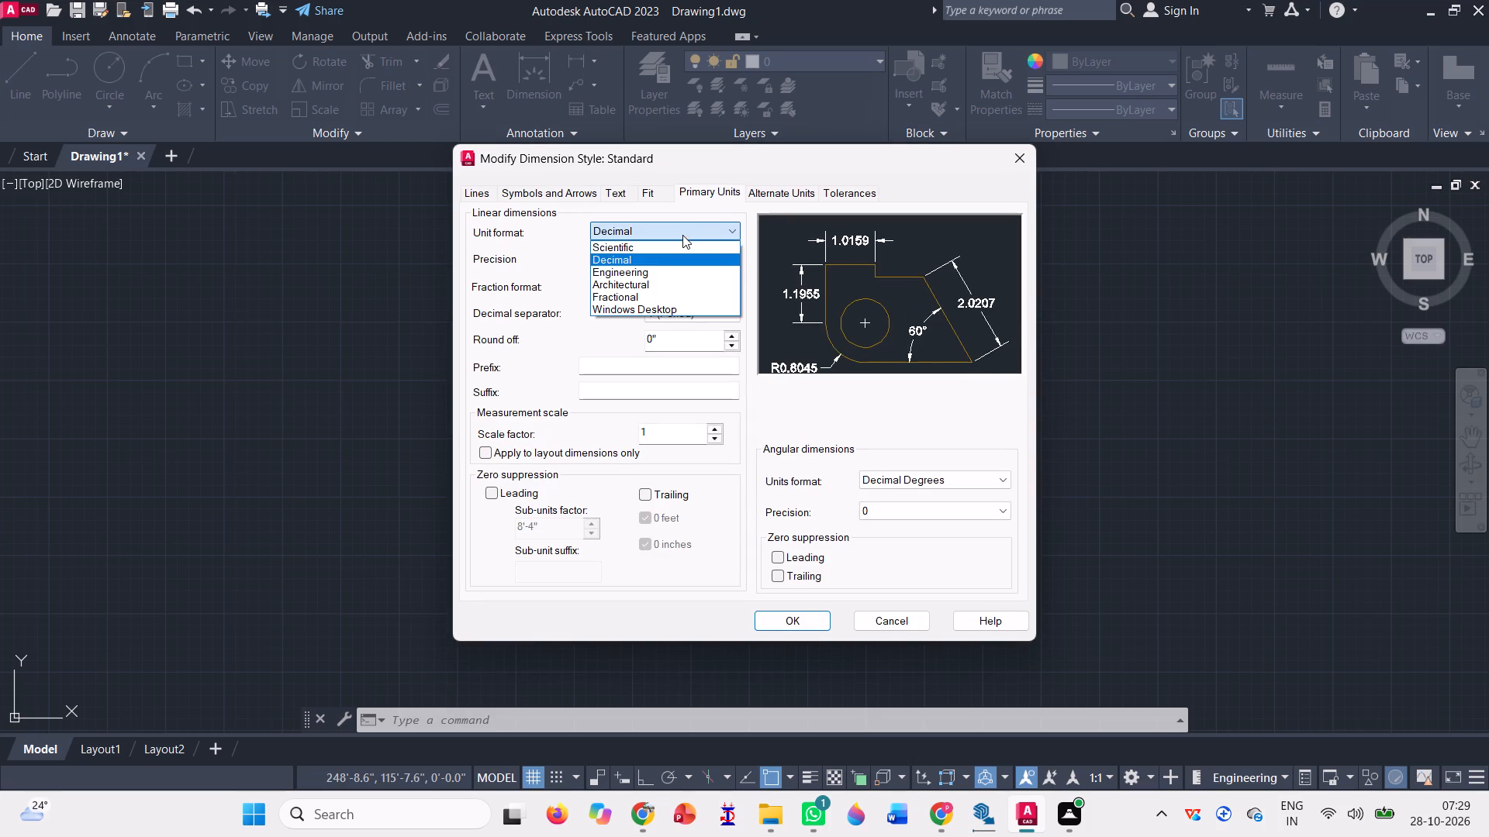
click(686, 269)
click(680, 261)
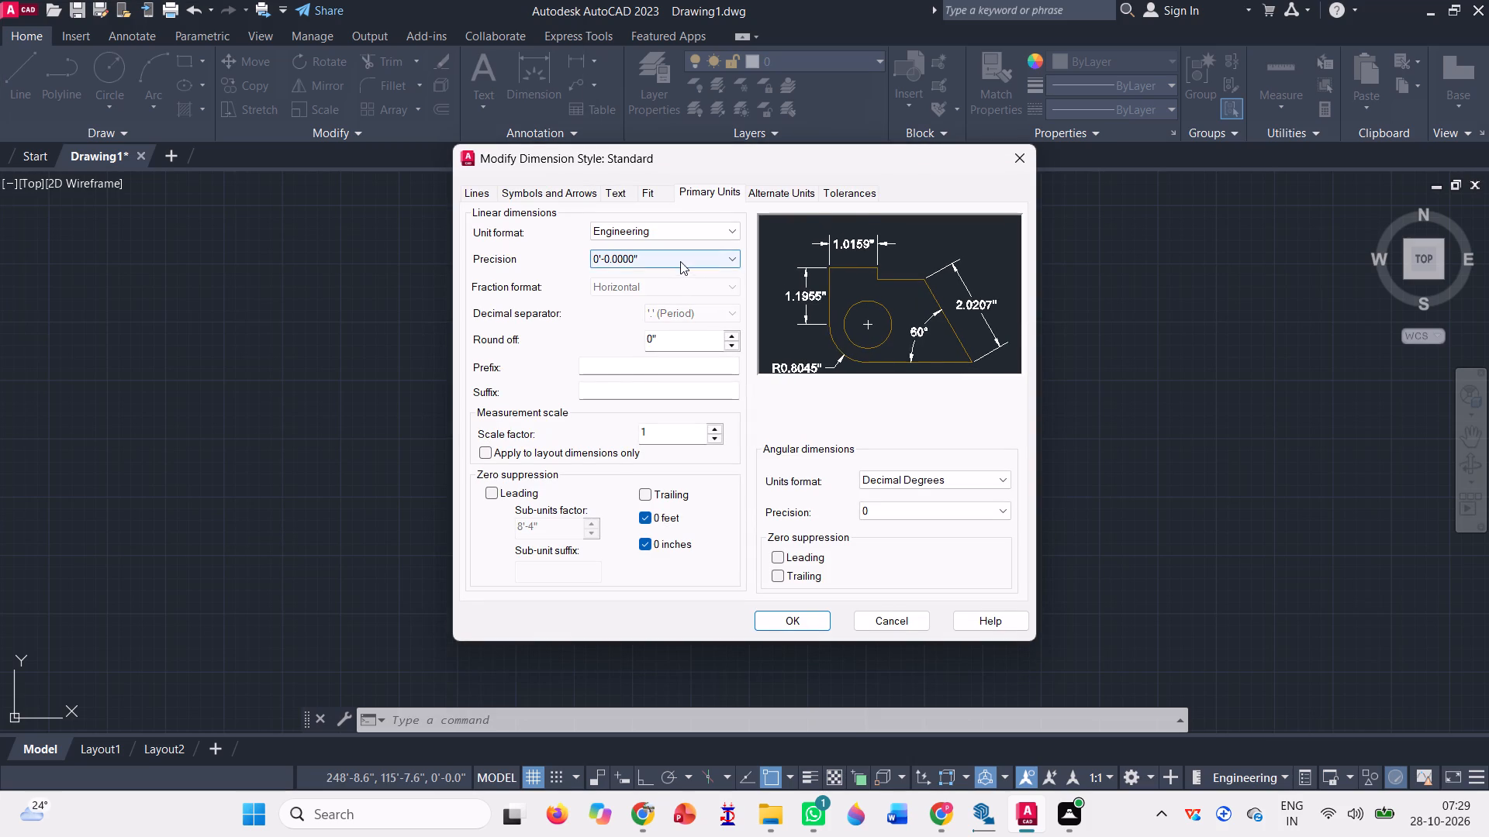
click(651, 282)
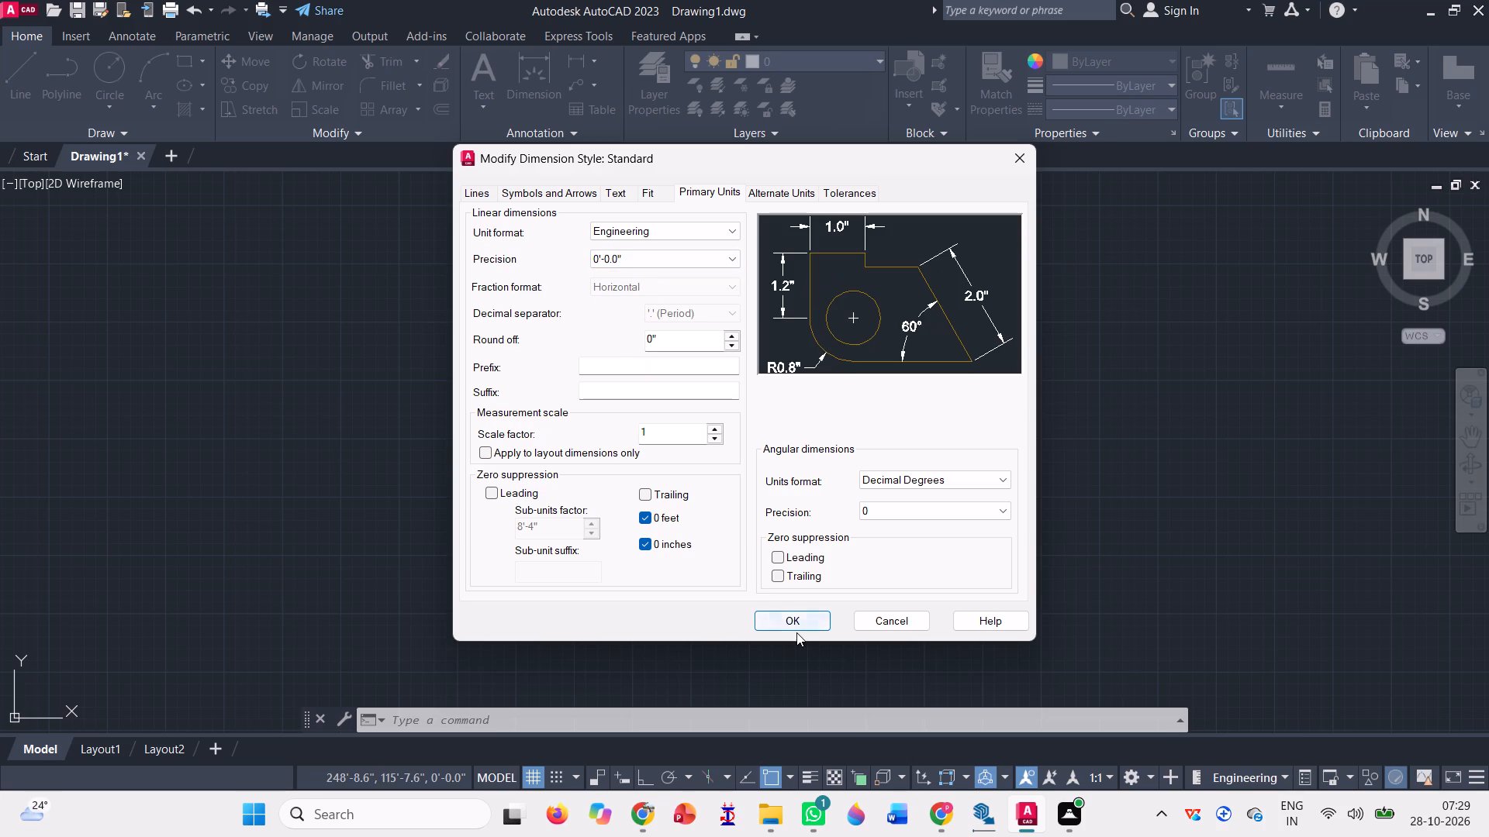
click(796, 623)
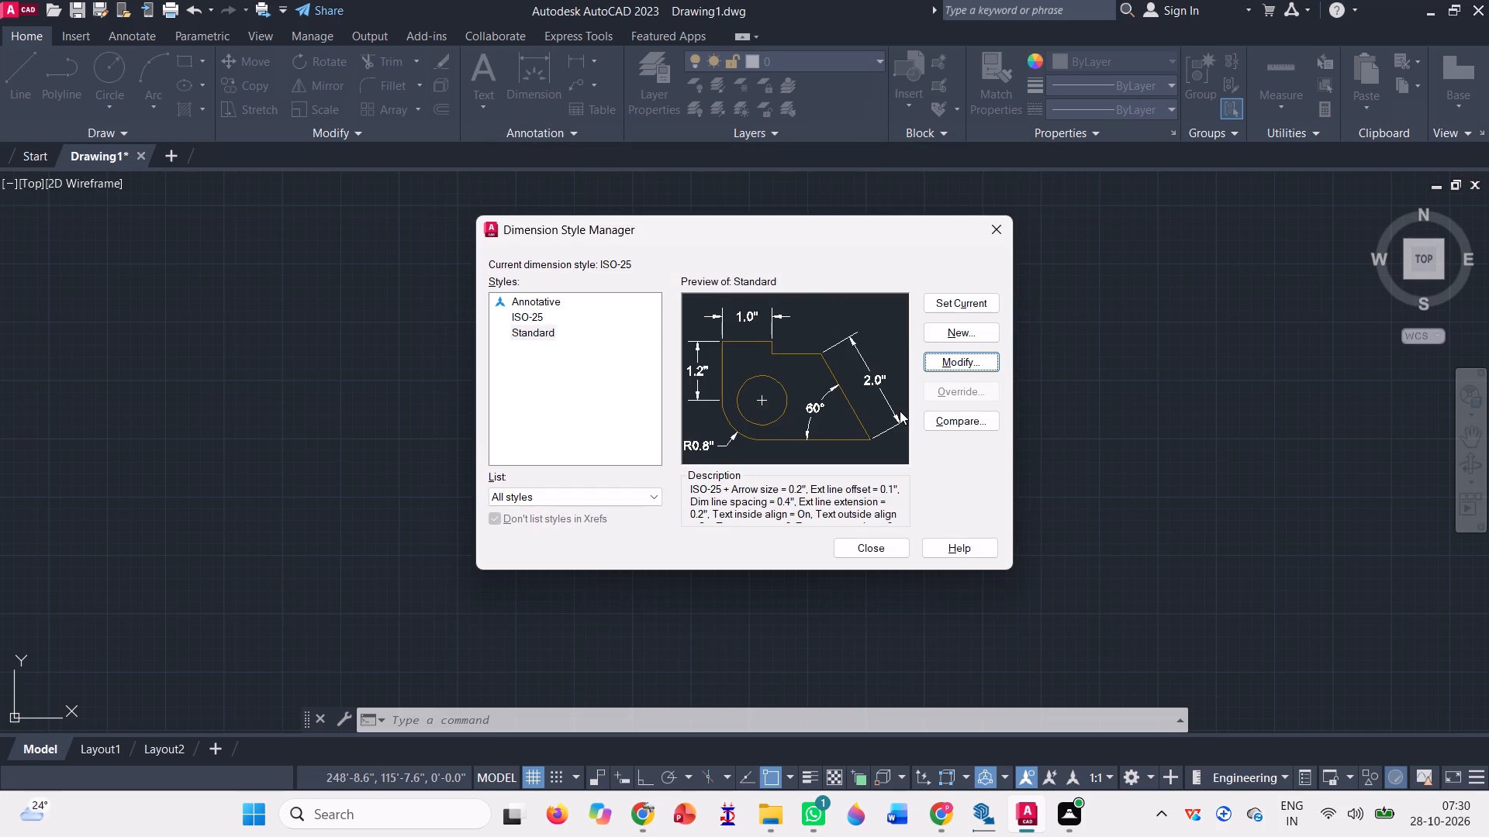
Make the Standard dimension style current and close the style manager.
click(959, 304)
click(959, 304)
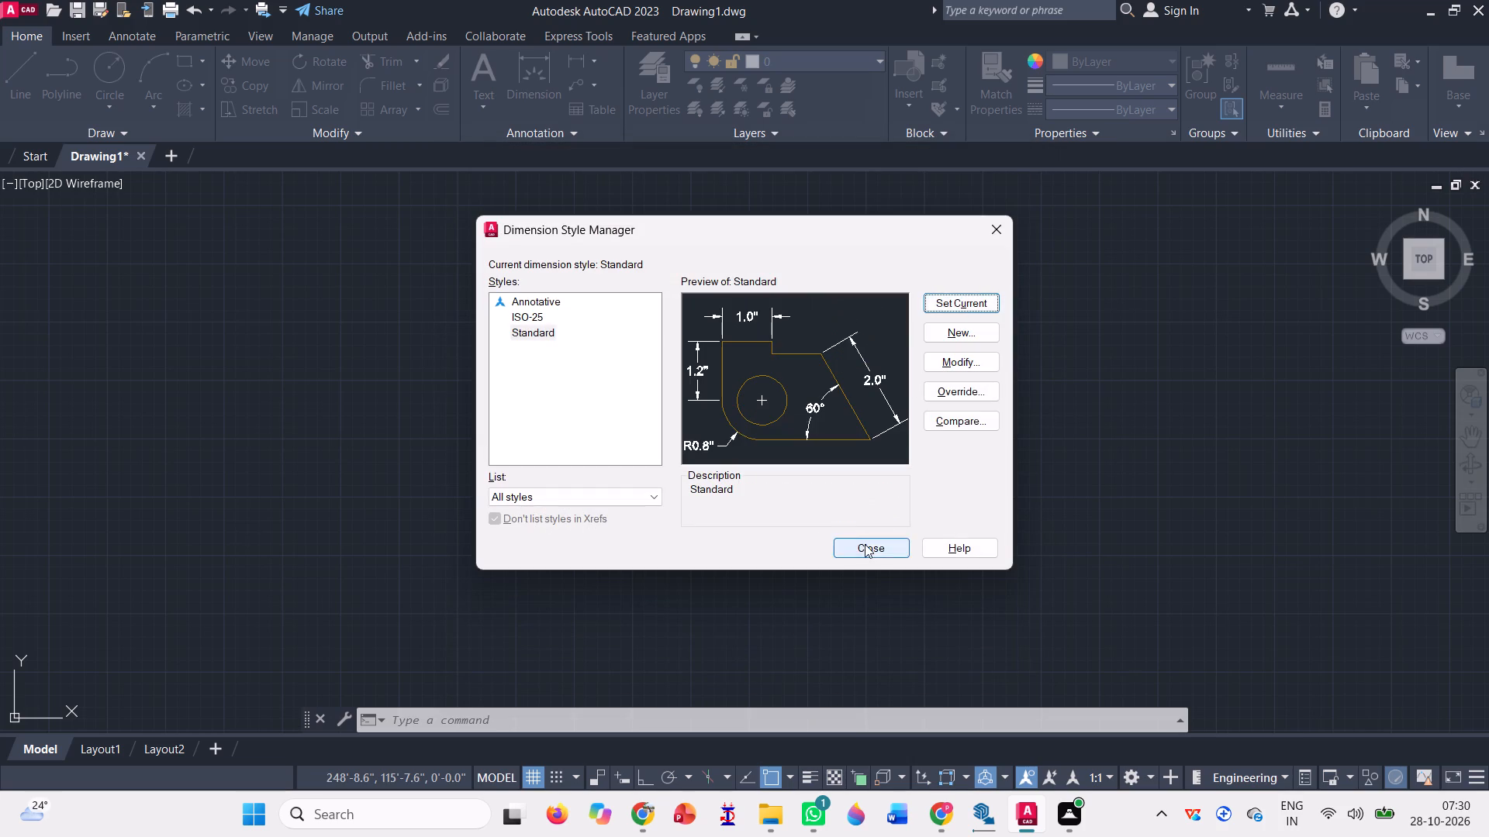
click(865, 544)
With Ortho on, draw a 40' horizontal line to the east and a vertical line about 97' up from its end.
key(l)
key(Return)
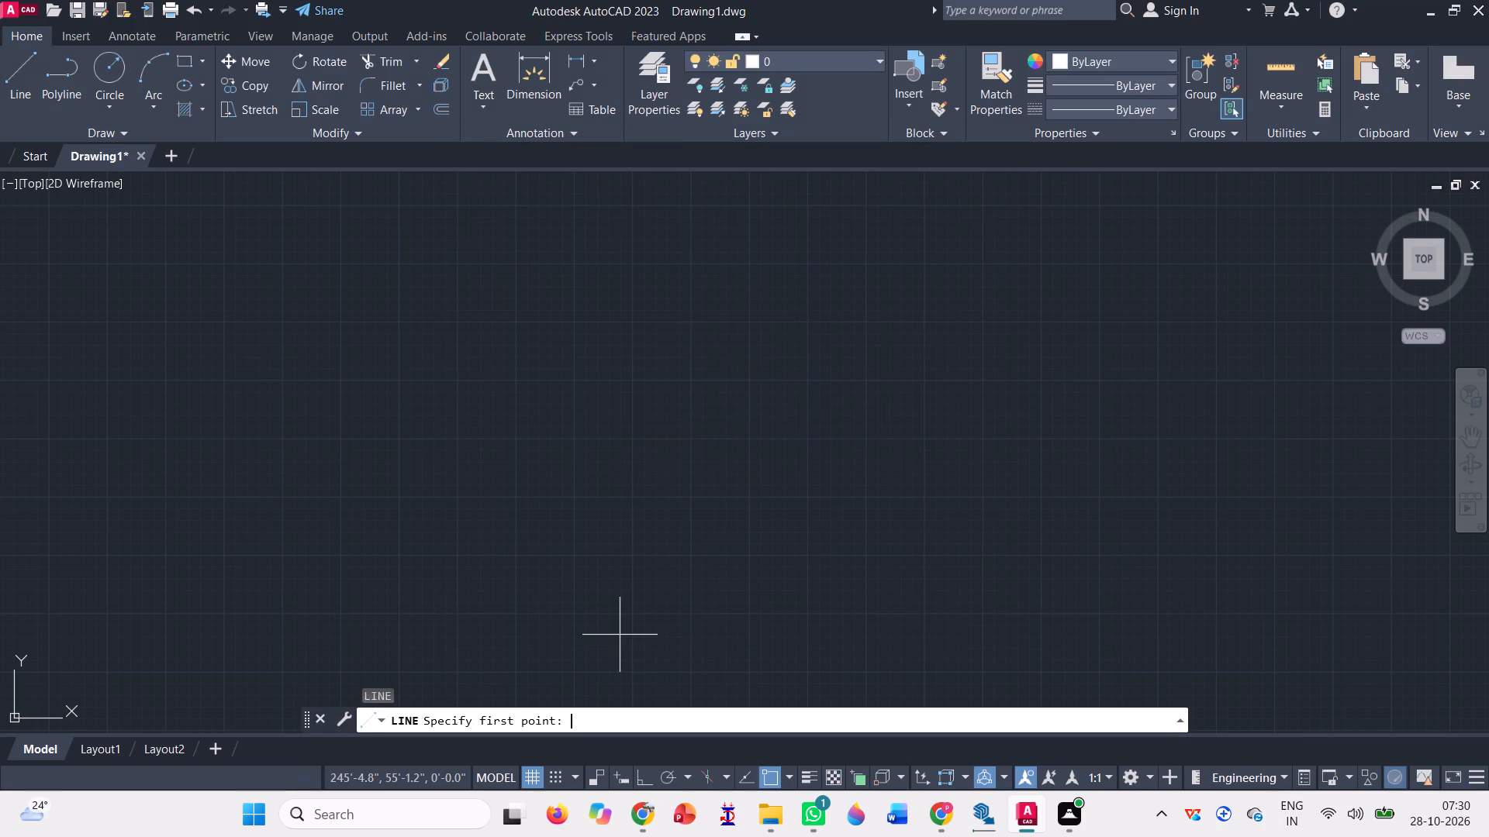
click(415, 596)
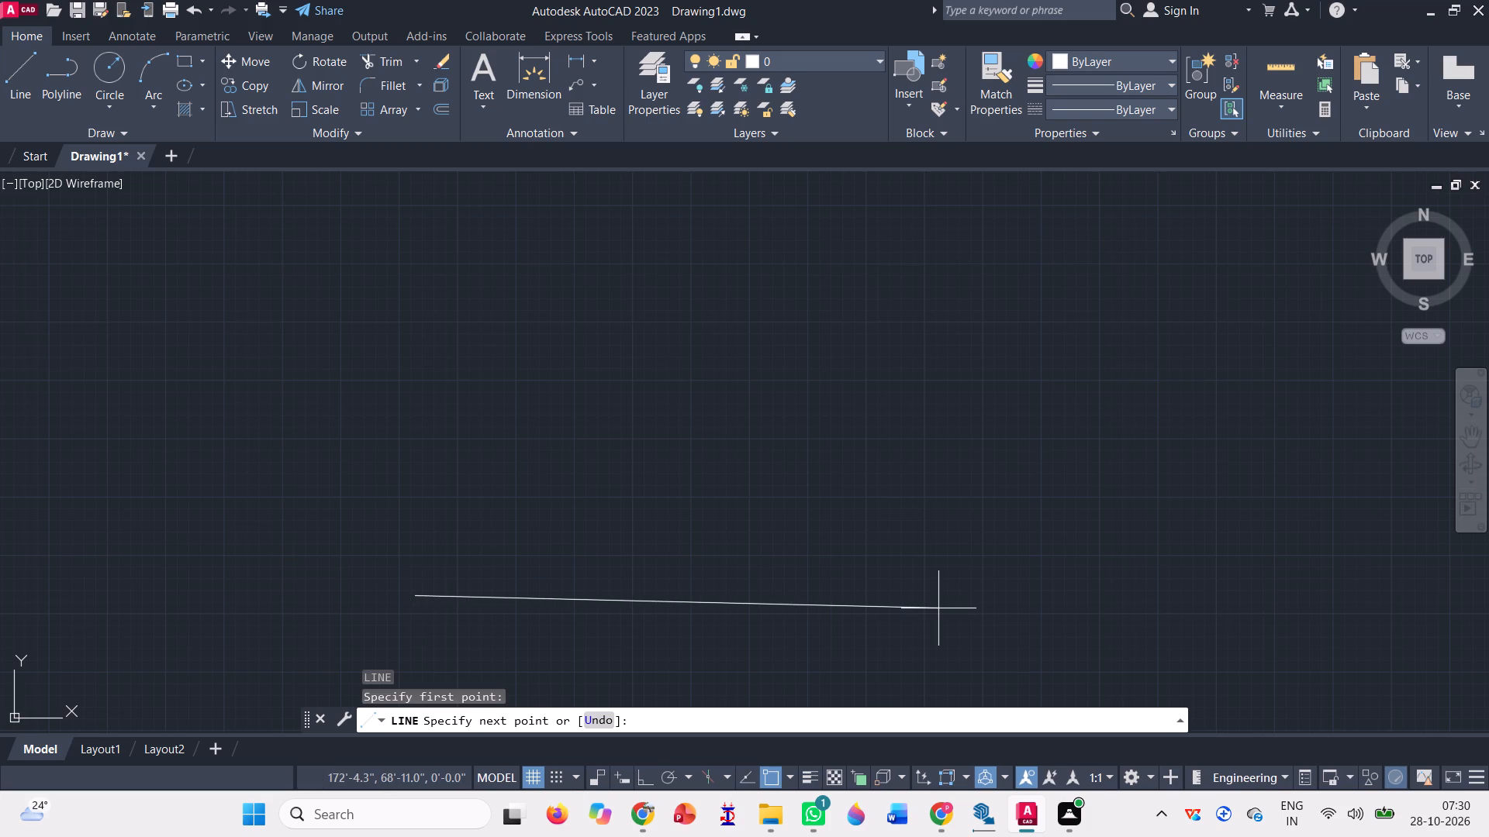
key(F8)
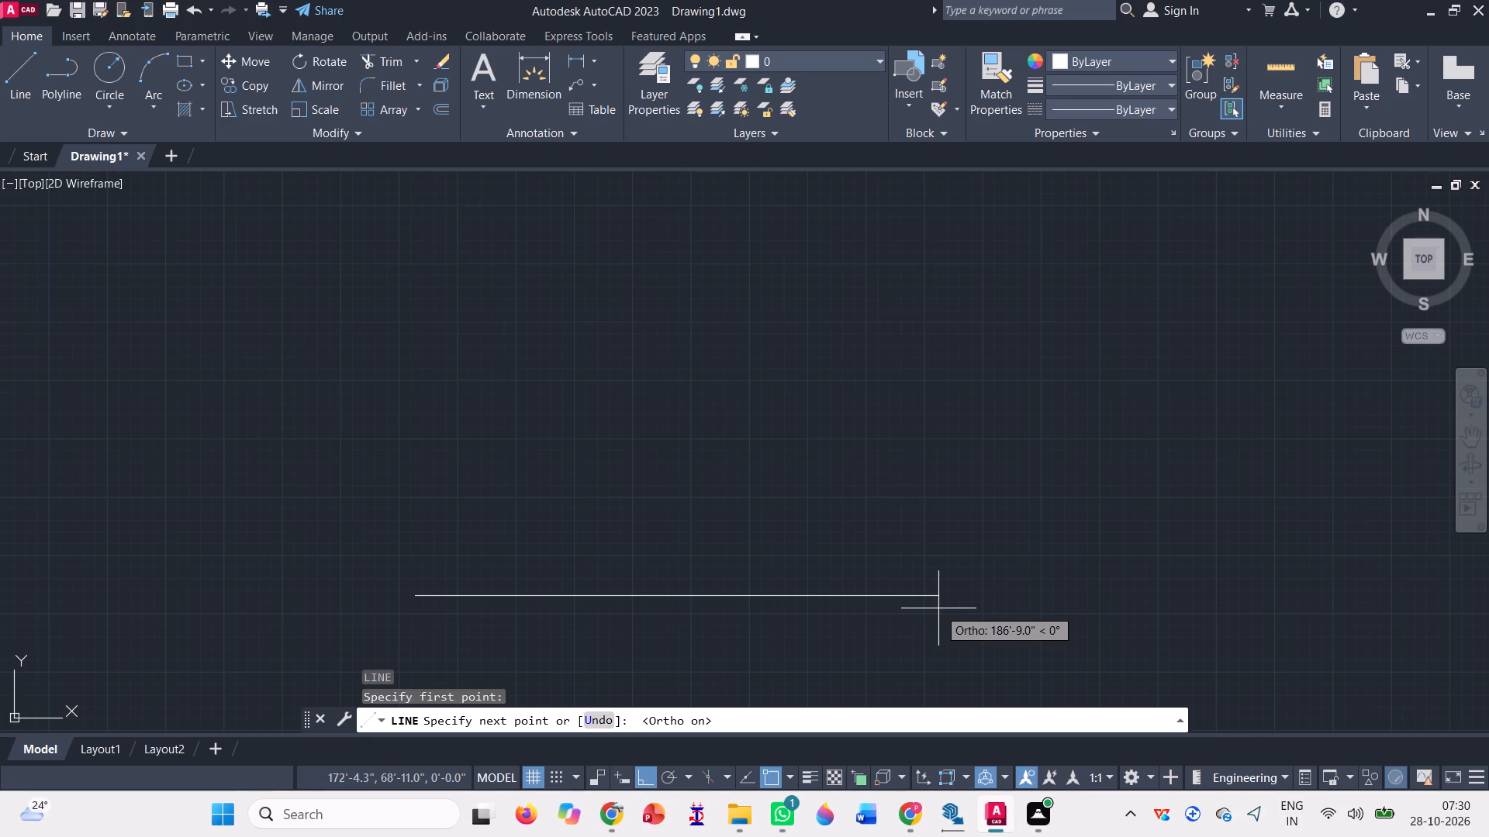
text(40')
key(Return)
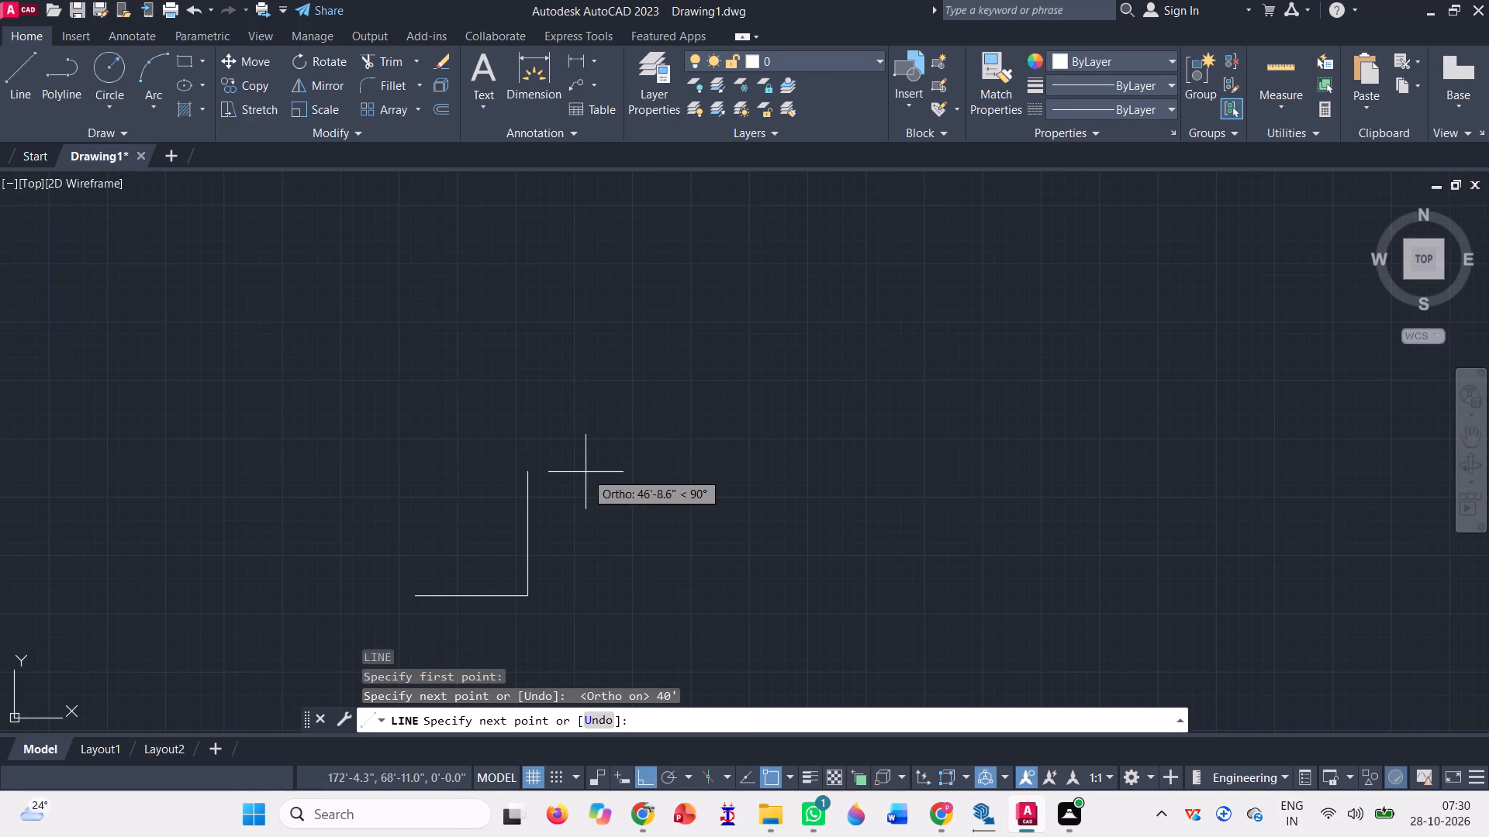
click(551, 322)
key(space)
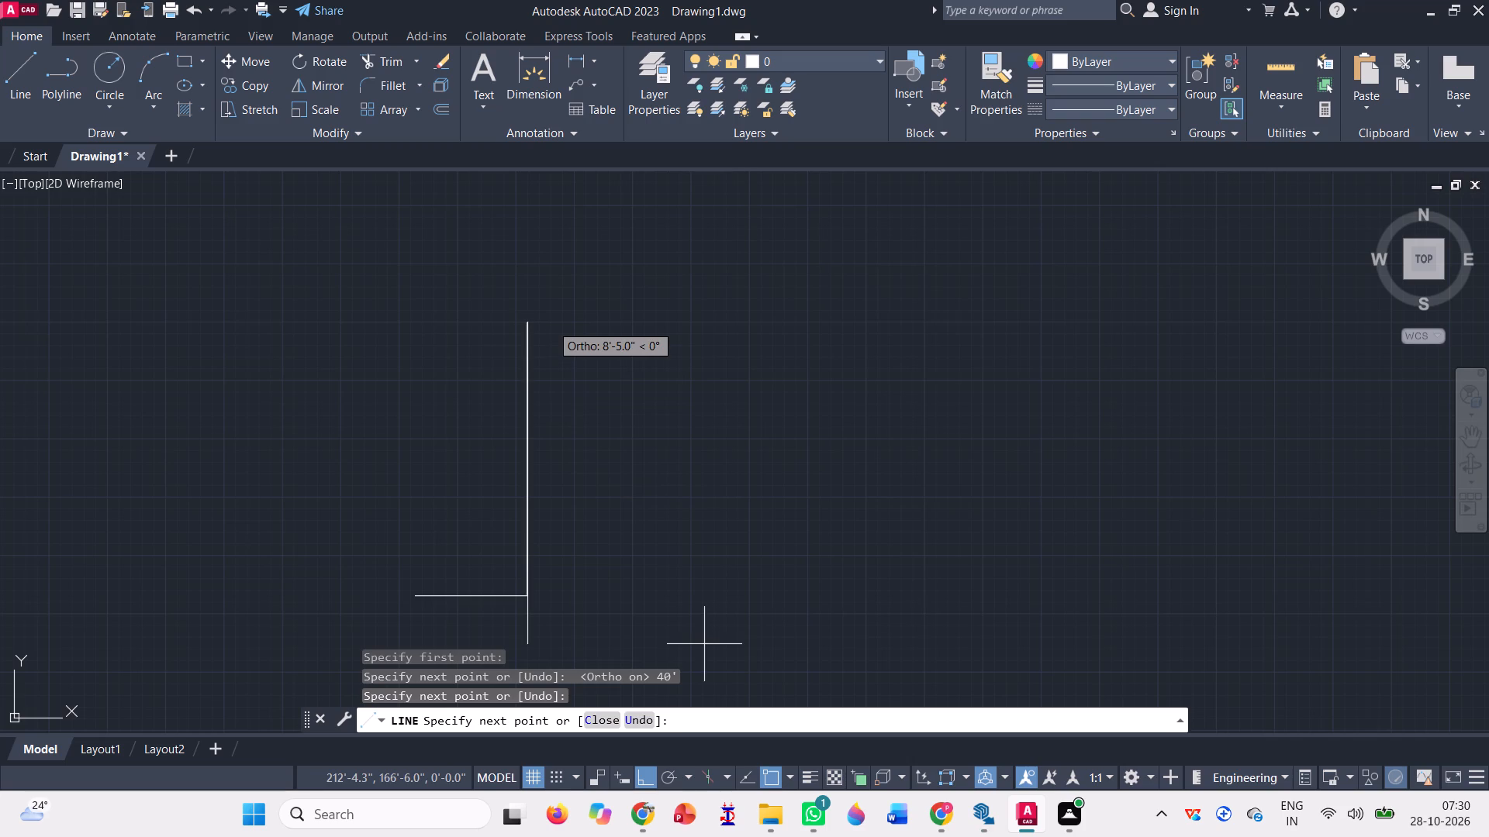
Draw a vertical line about 95' long upward from the west end of the 40' base line.
scroll(389, 618, up, 1)
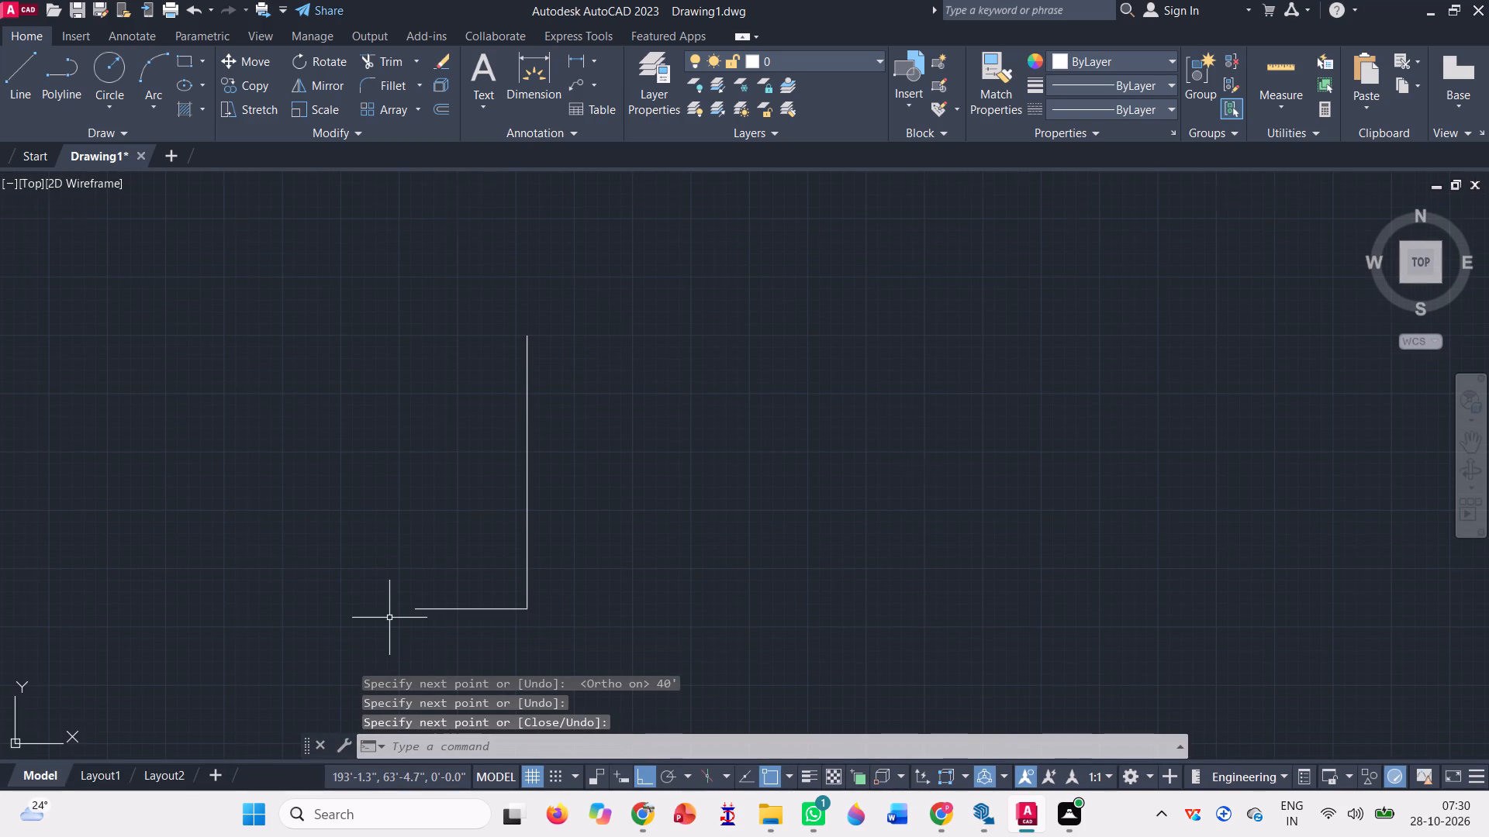
key(l)
key(Return)
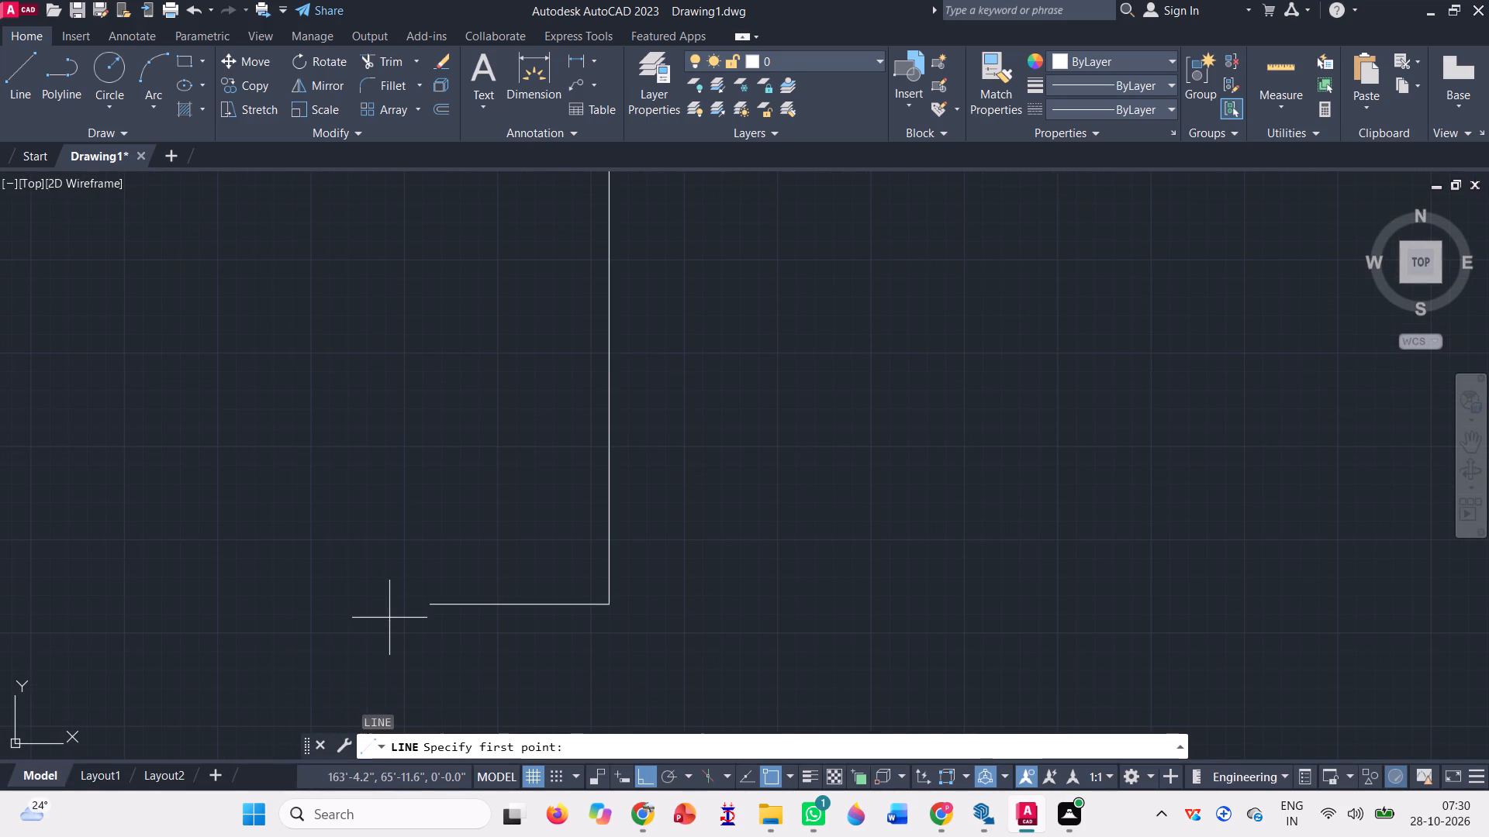
click(427, 608)
scroll(398, 679, down, 1)
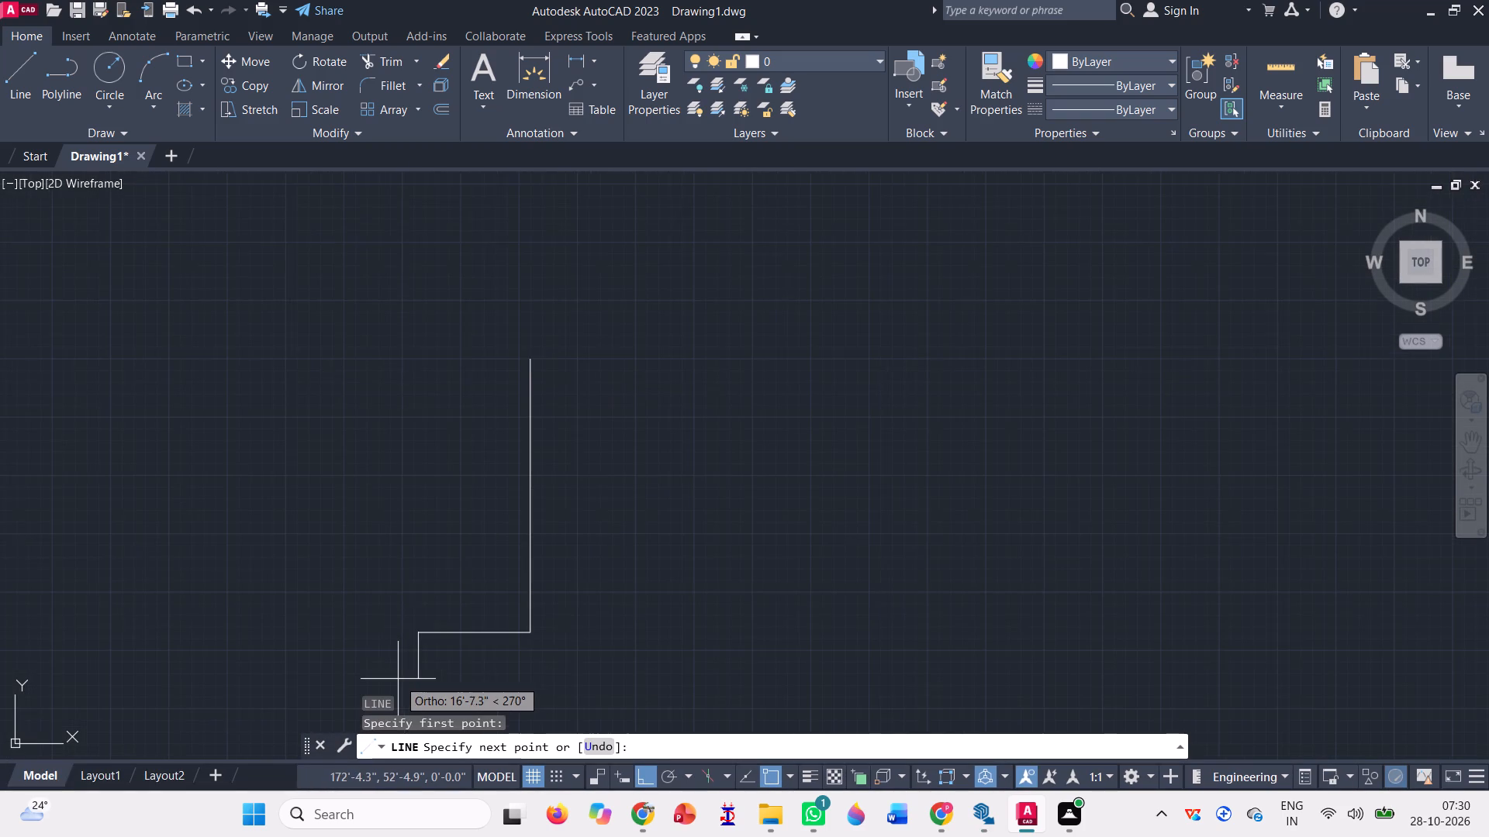
click(416, 367)
key(space)
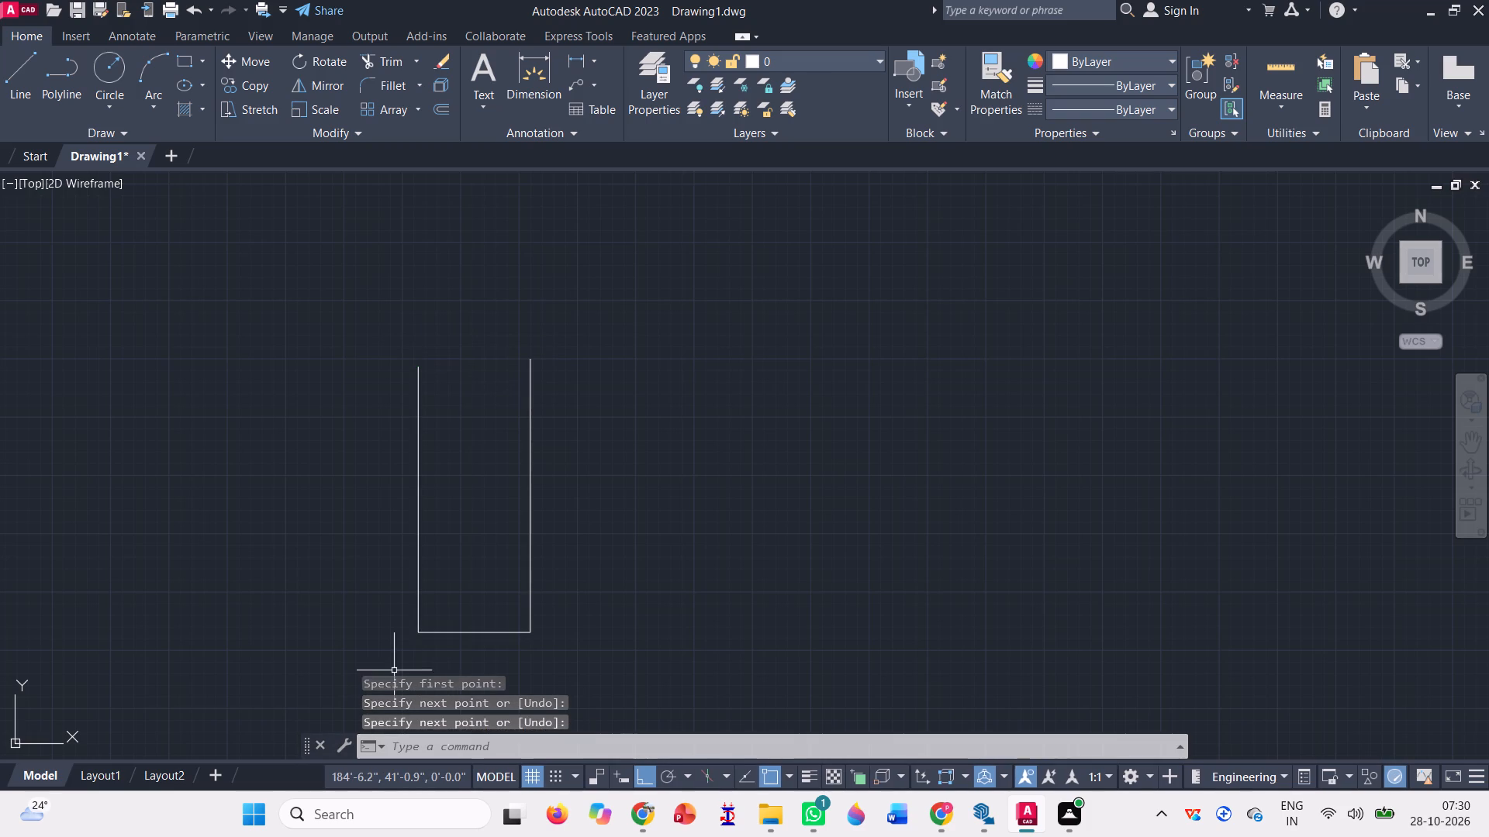
From the base line's west end, draw a line 10' up, east to the opposite side, 0'6" up, and back to the west side.
scroll(374, 642, up, 2)
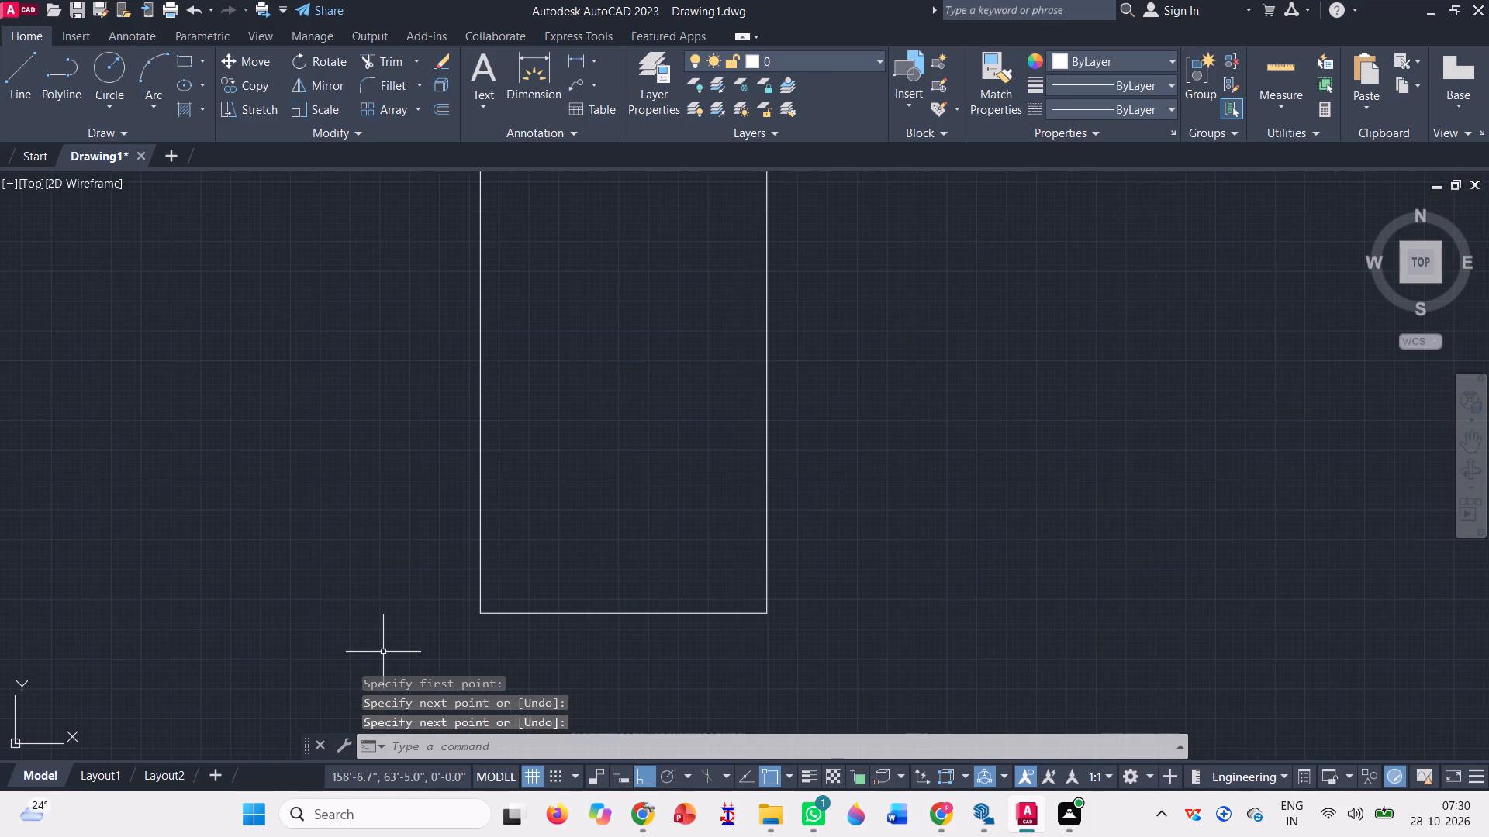
key(l)
key(Return)
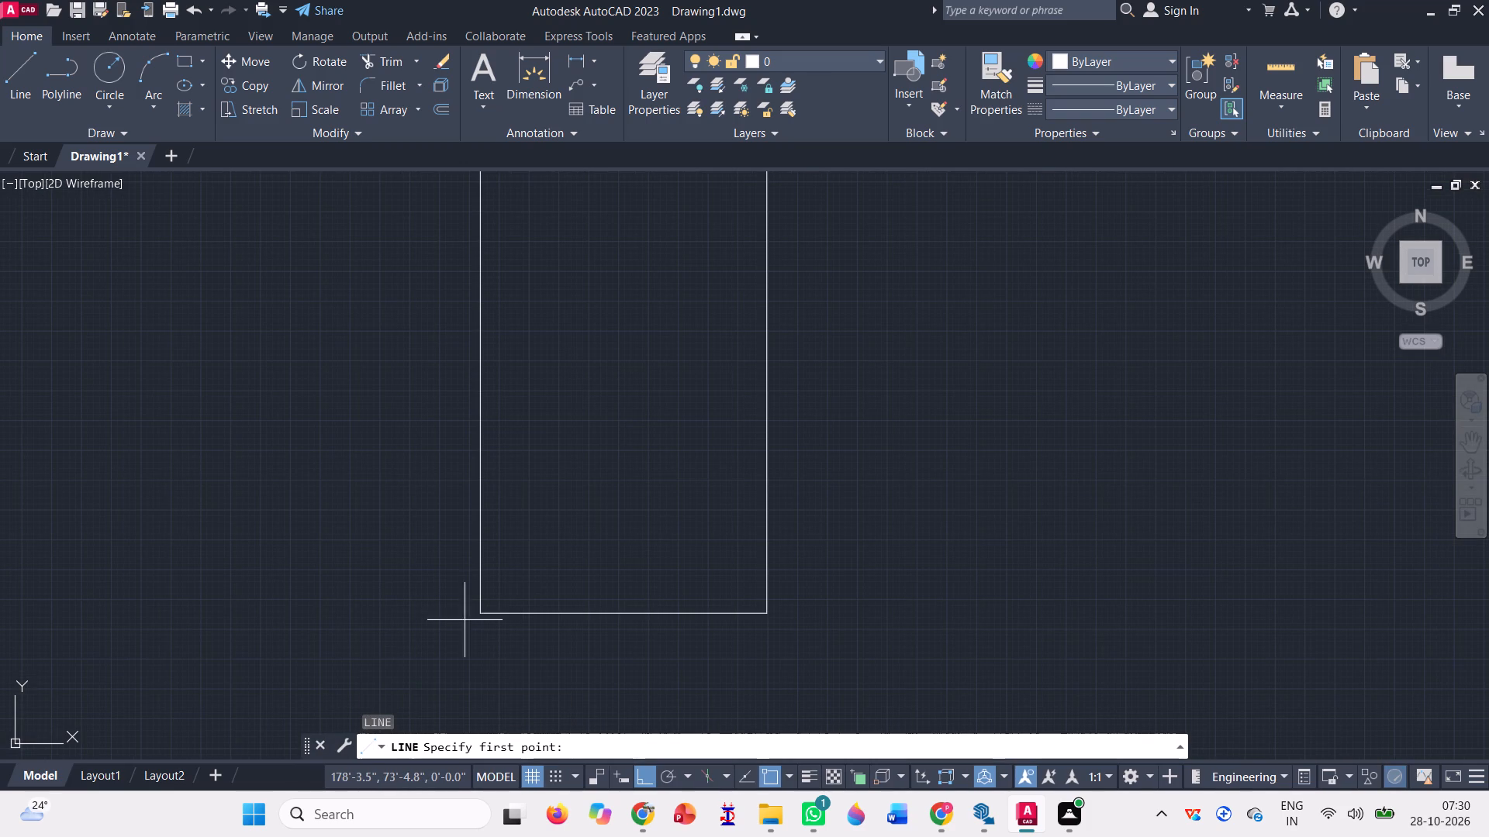
click(476, 609)
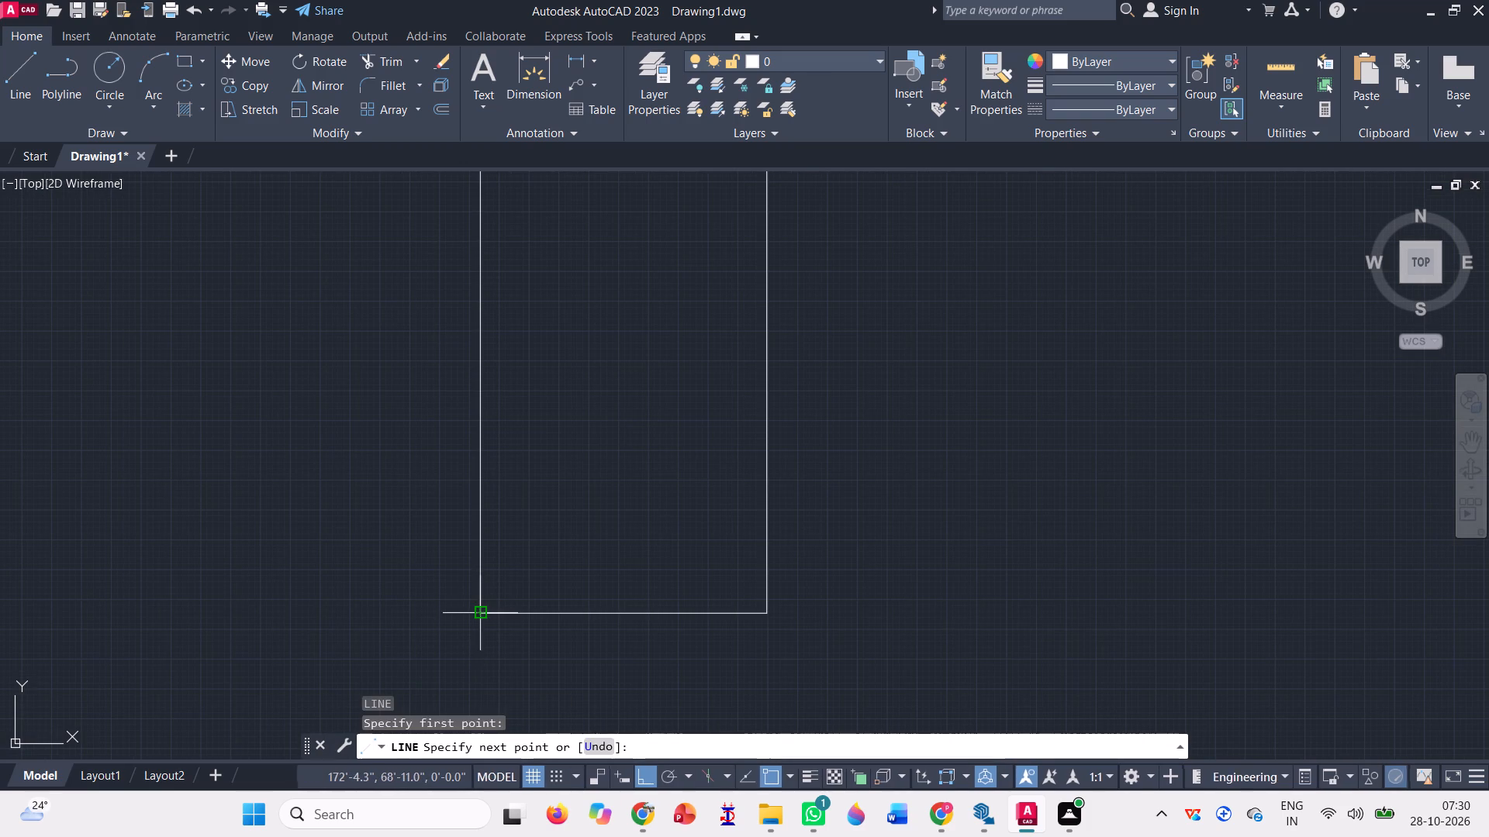
text(10')
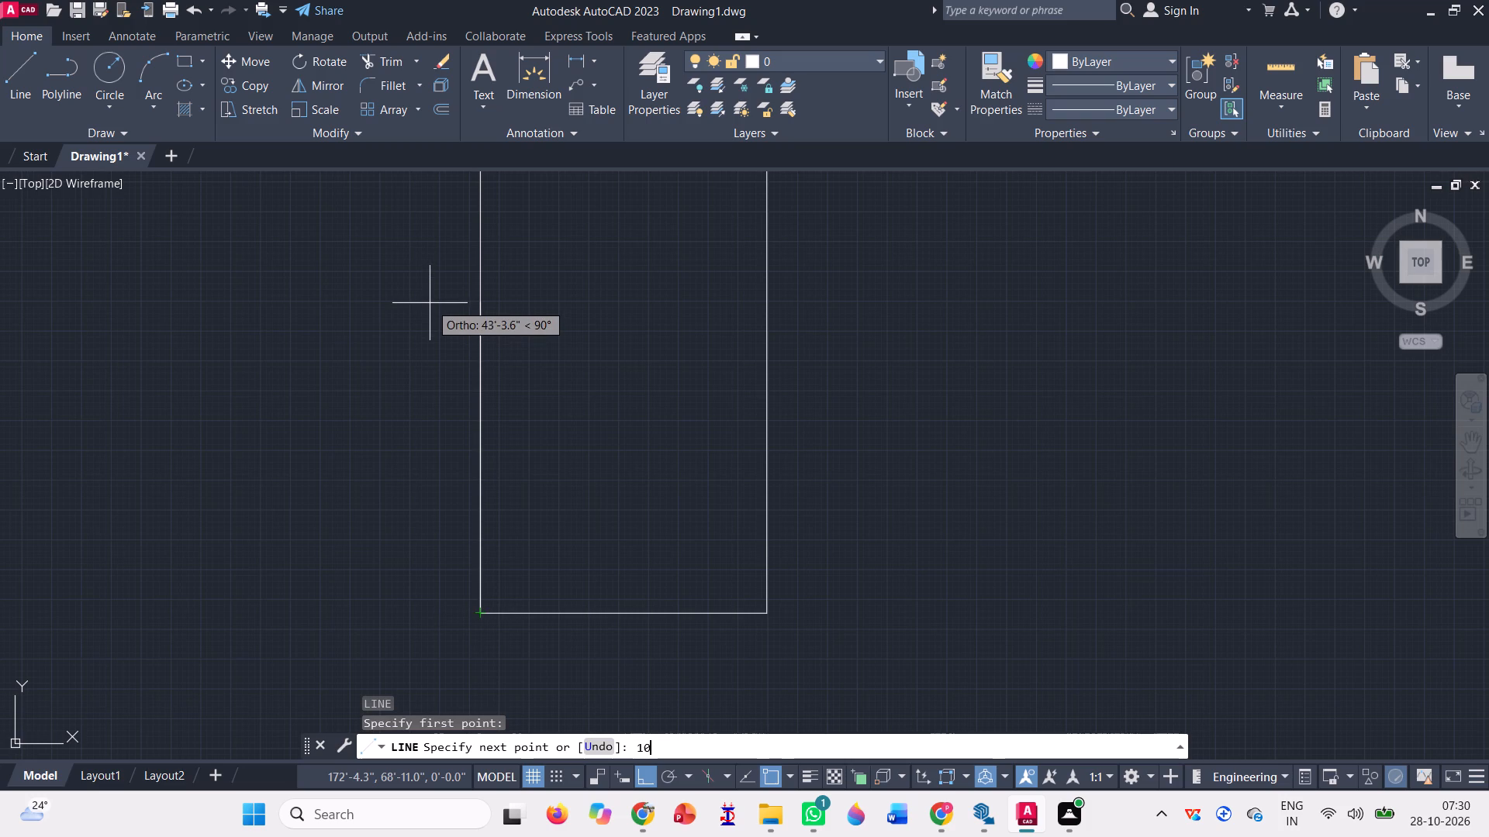
key(Return)
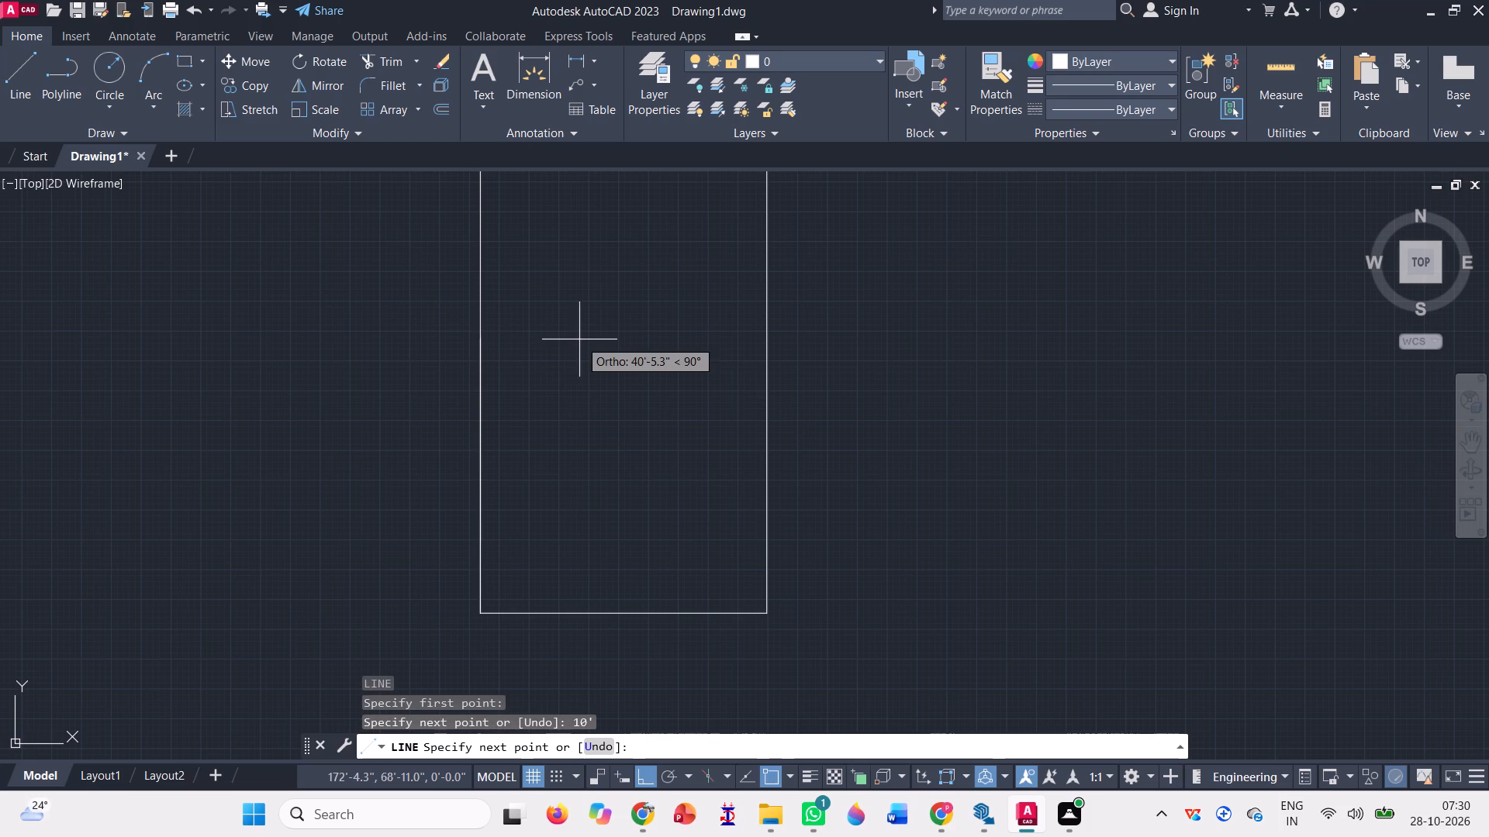
click(768, 543)
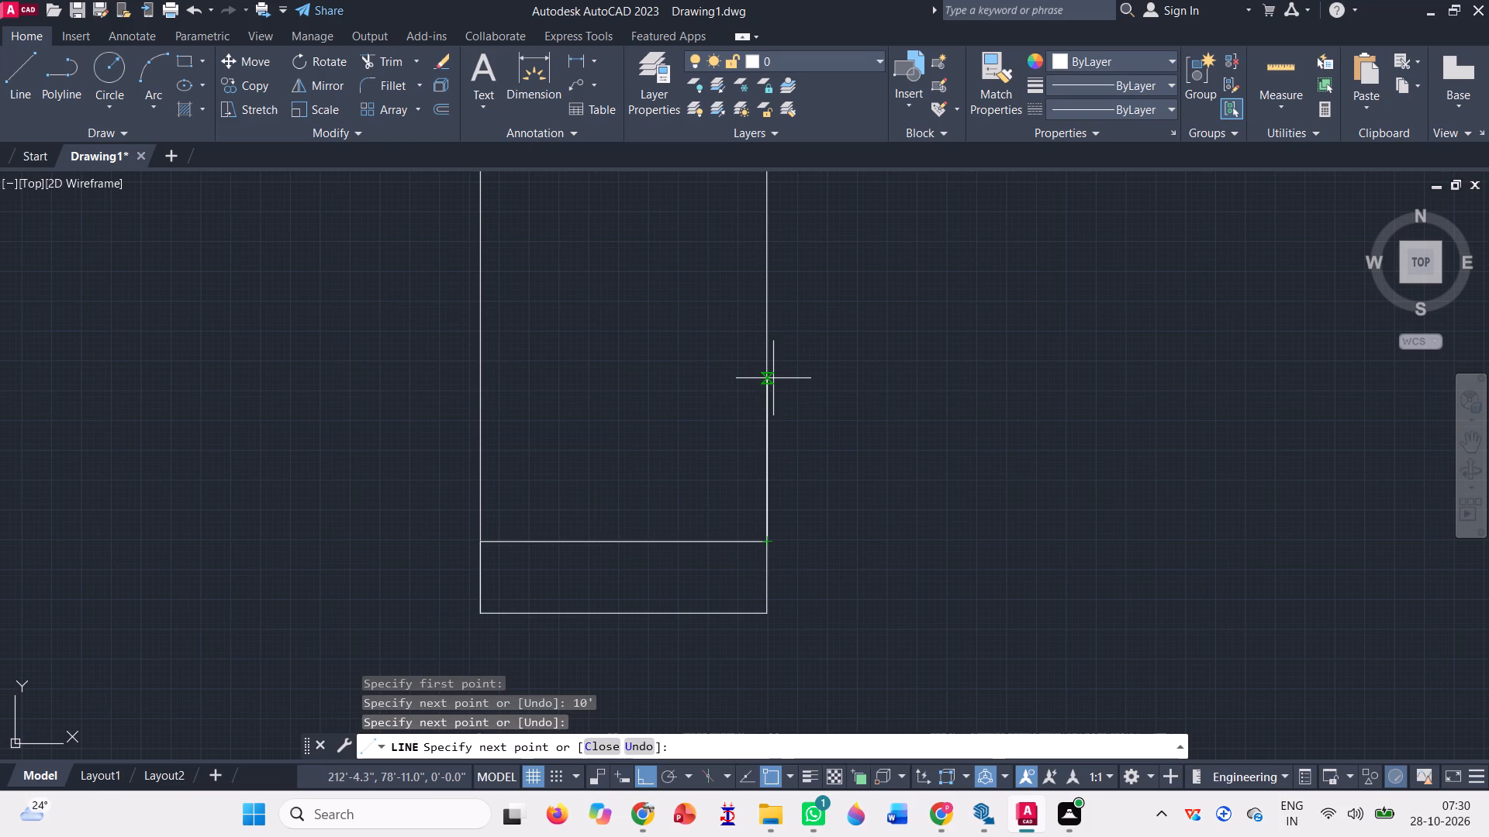
text(0'6")
key(Return)
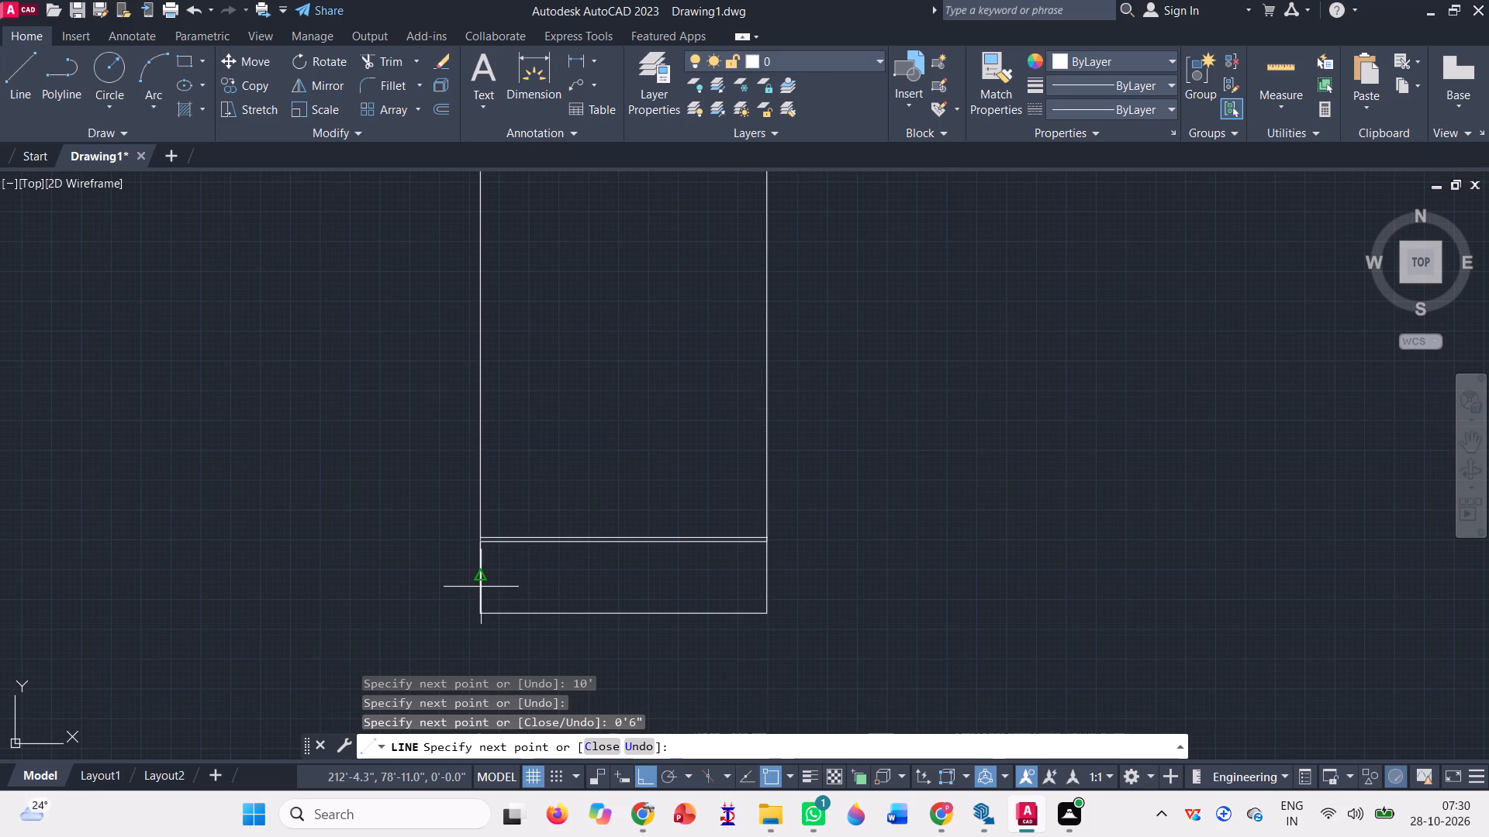
scroll(481, 587, up, 2)
scroll(492, 463, up, 3)
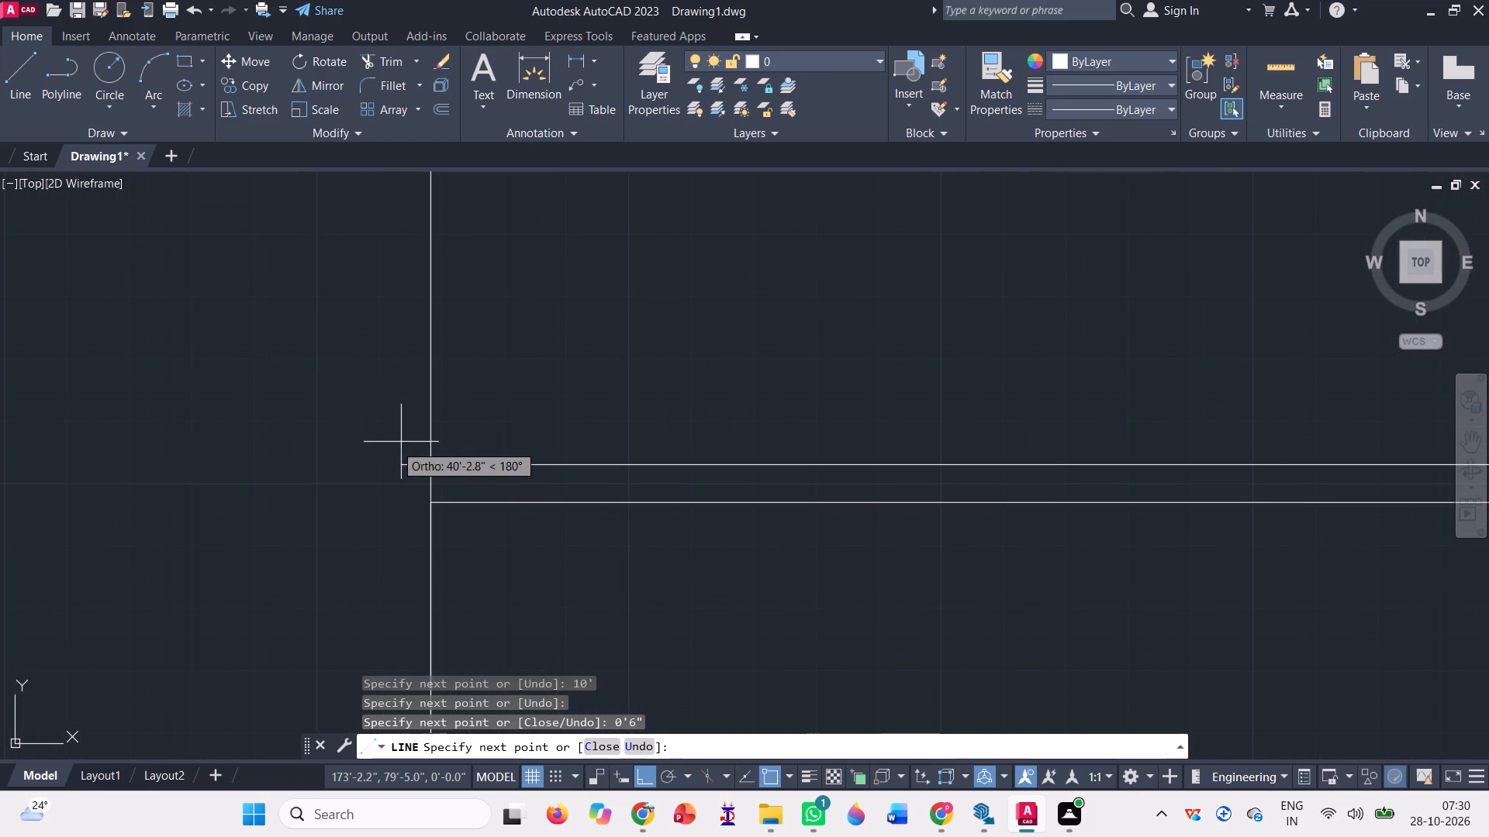
click(434, 467)
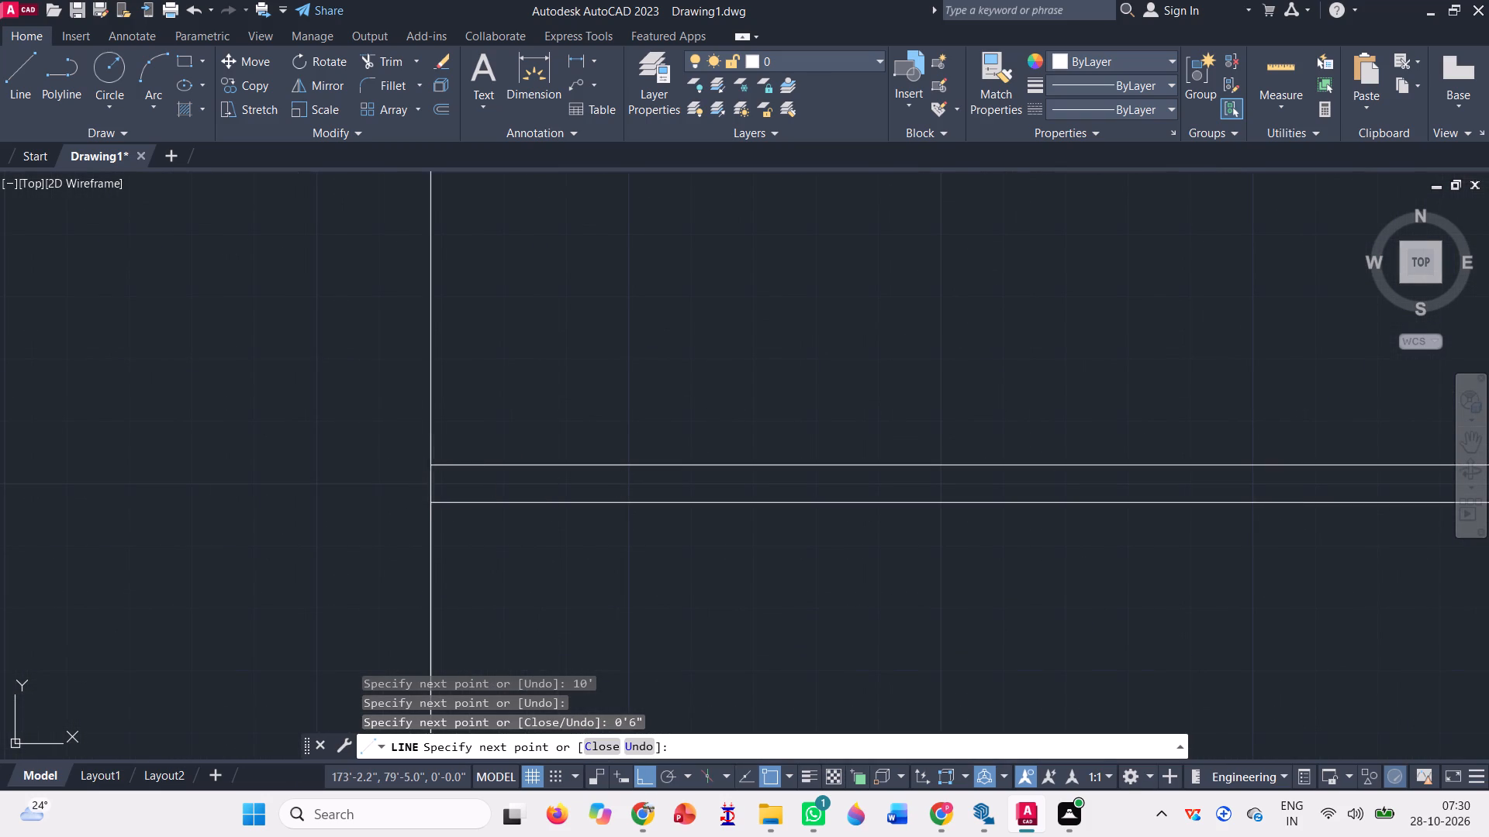
Continue the line 10' up from the first double divider, across to the east side, 0'6" up, and back west.
scroll(383, 486, down, 4)
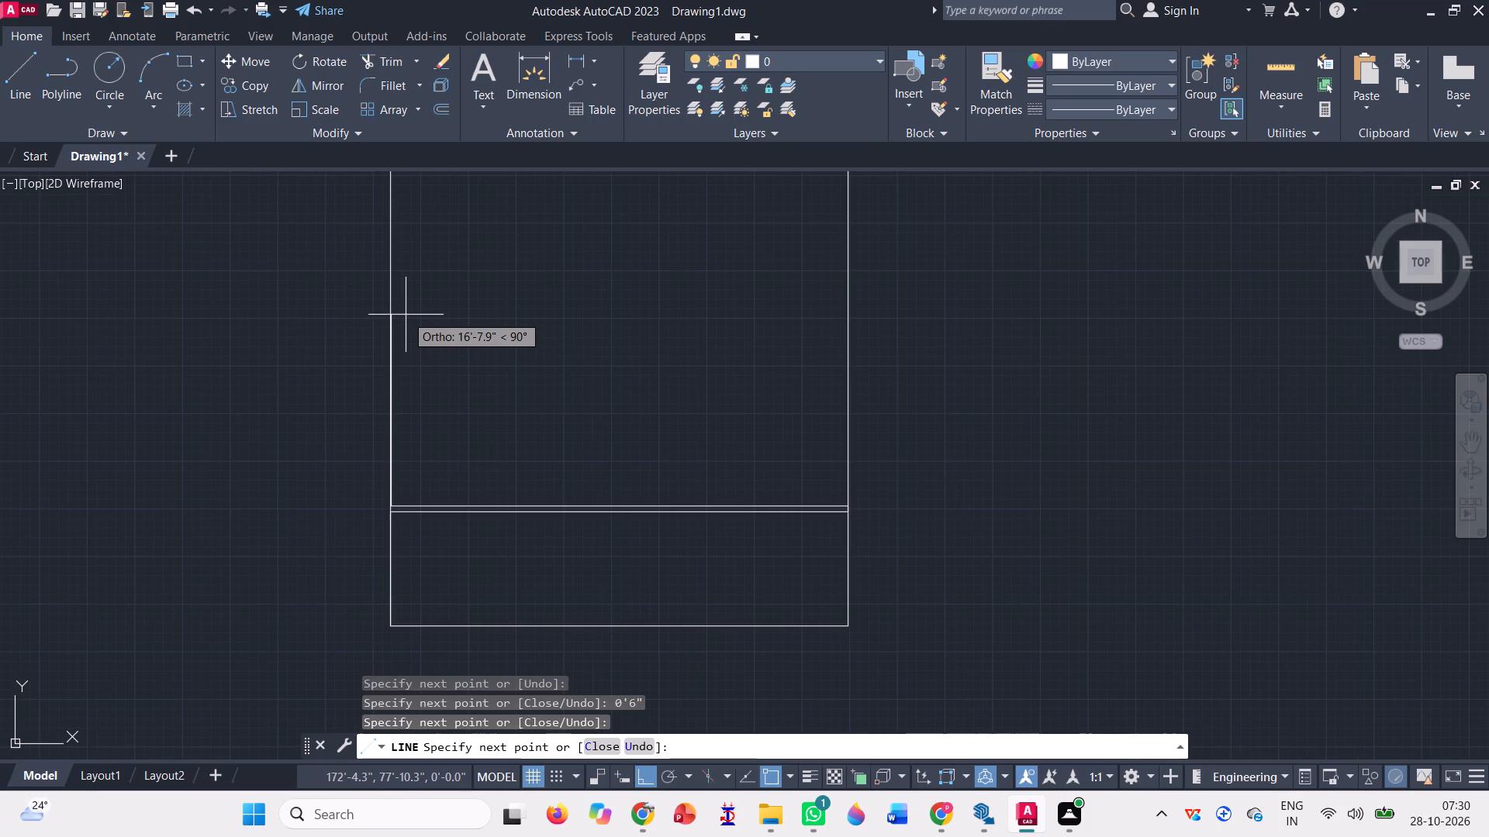
text(10')
key(Return)
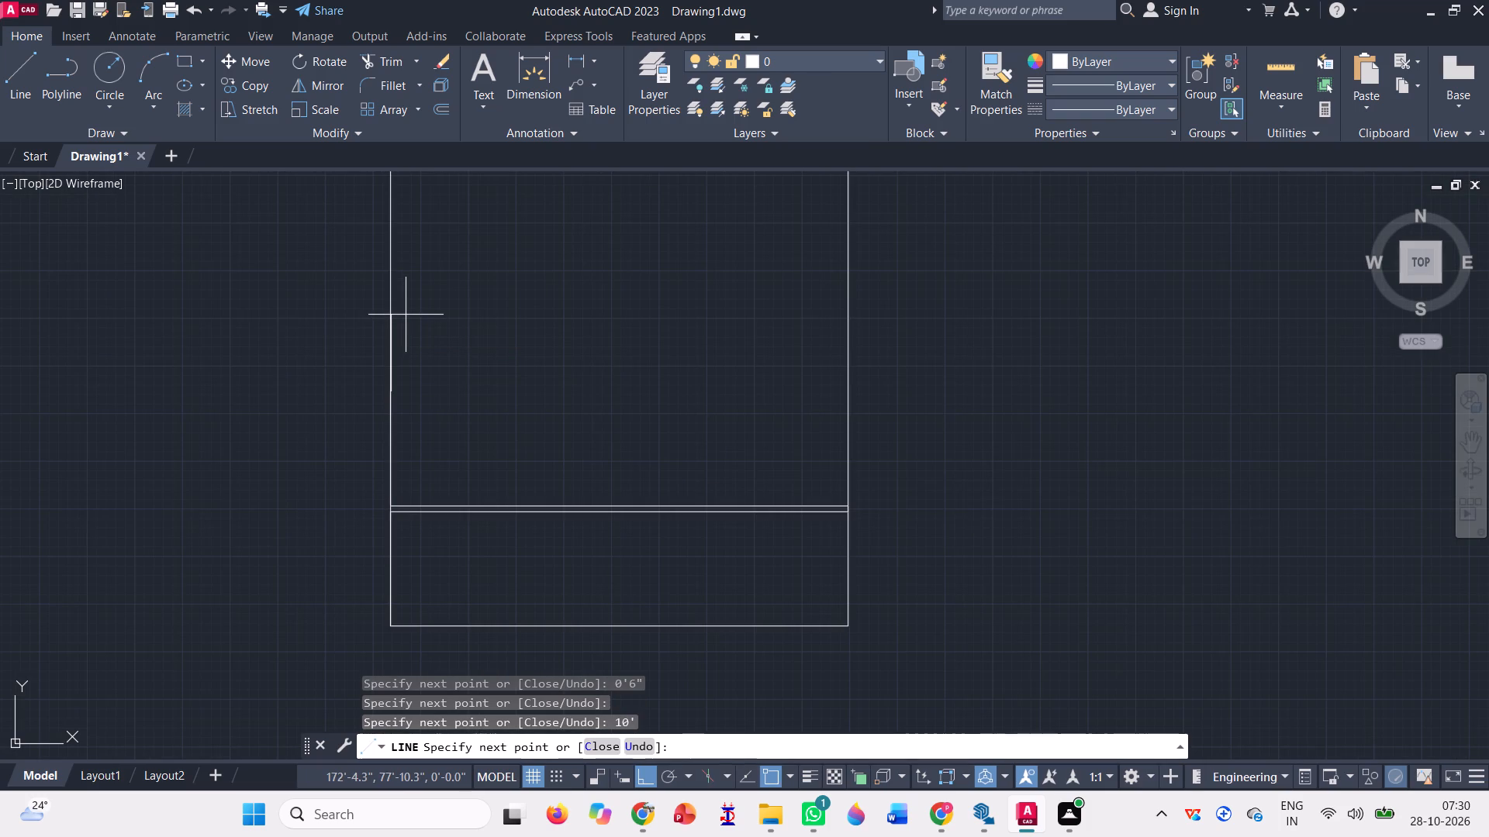
click(849, 391)
text(0'6")
key(Return)
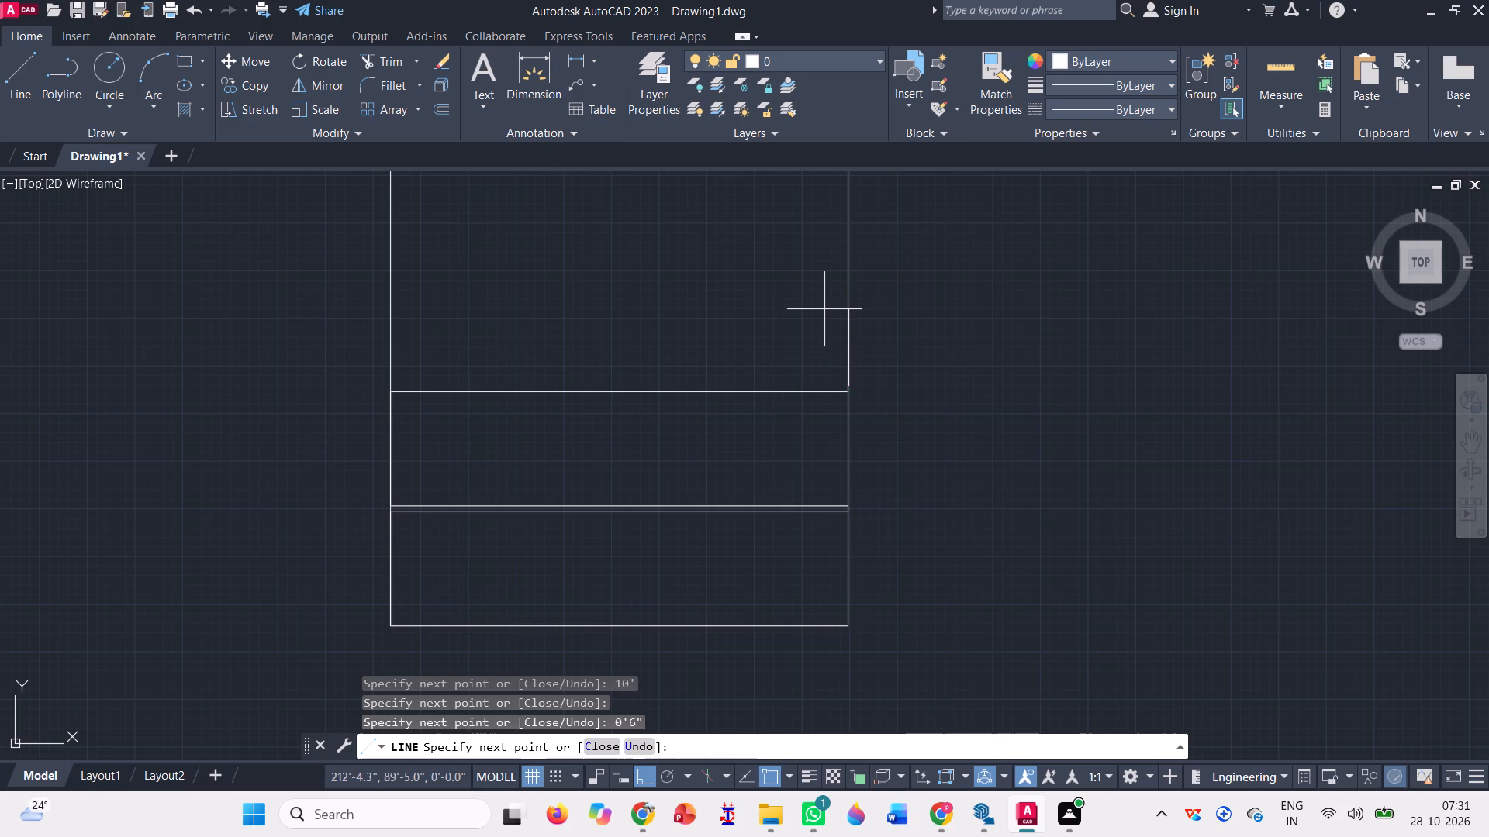
scroll(527, 378, up, 3)
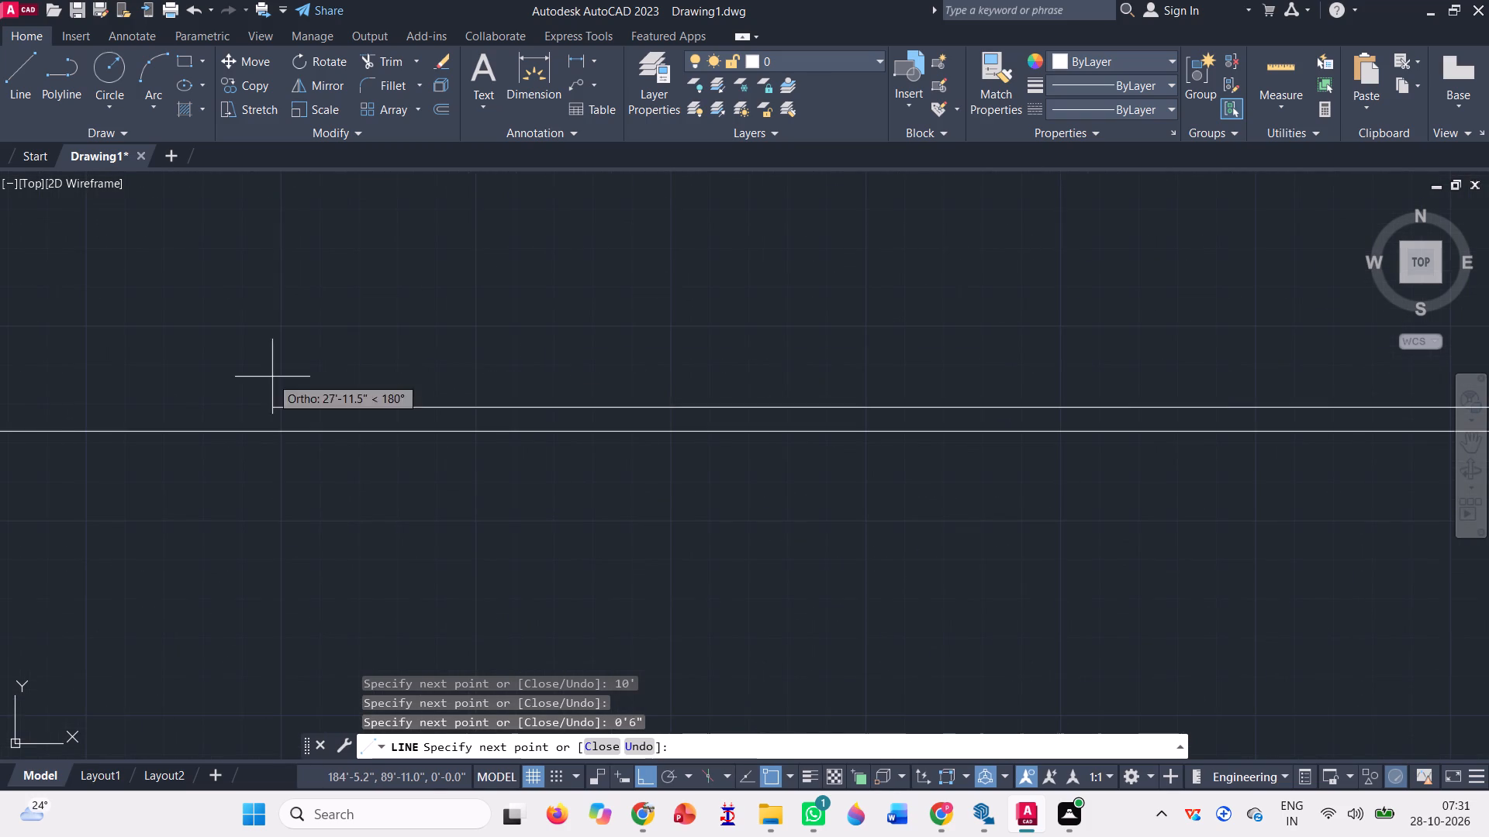
scroll(995, 384, down, 1)
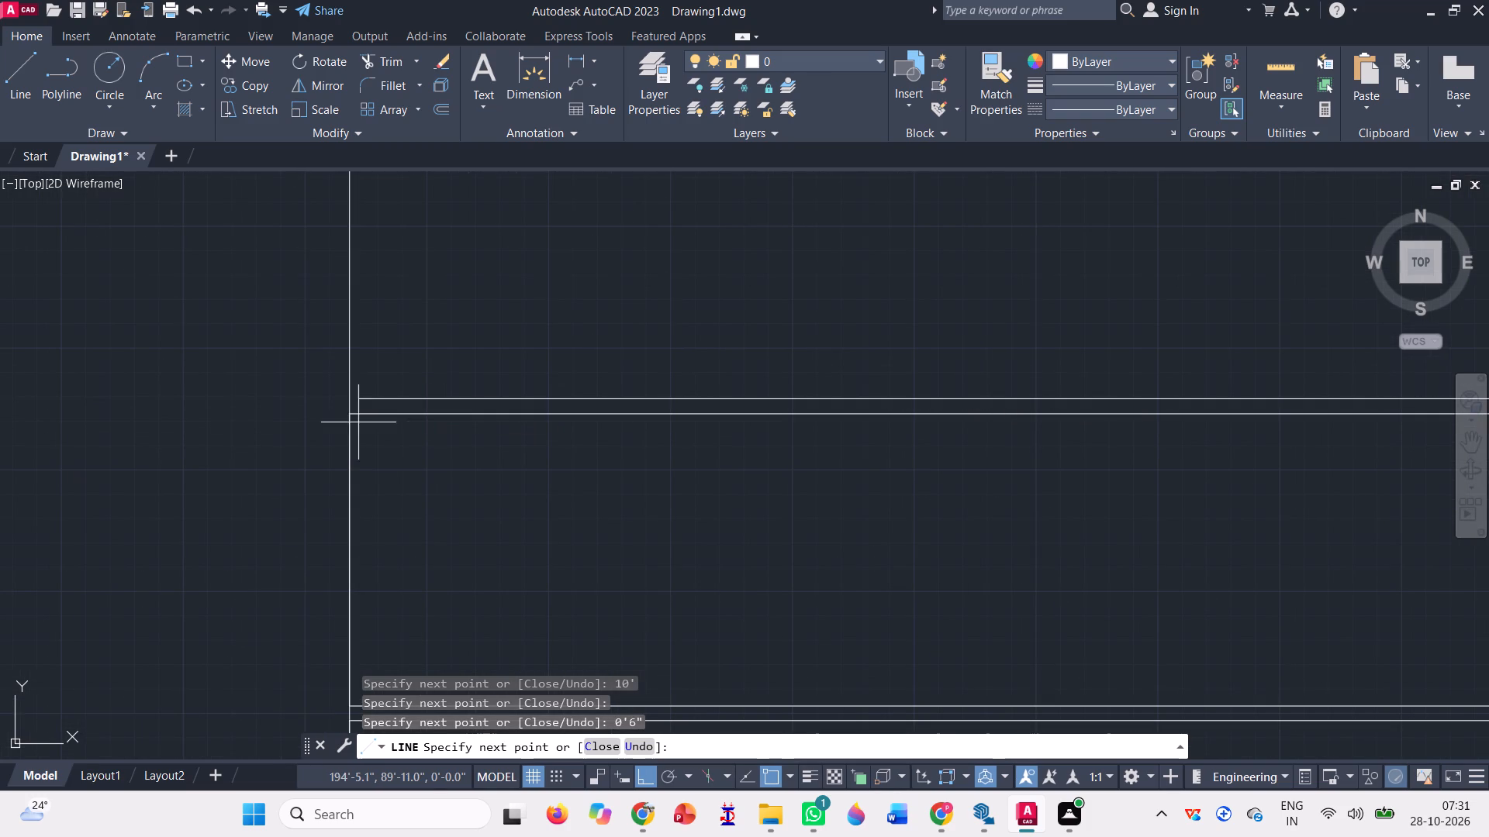
scroll(326, 391, up, 2)
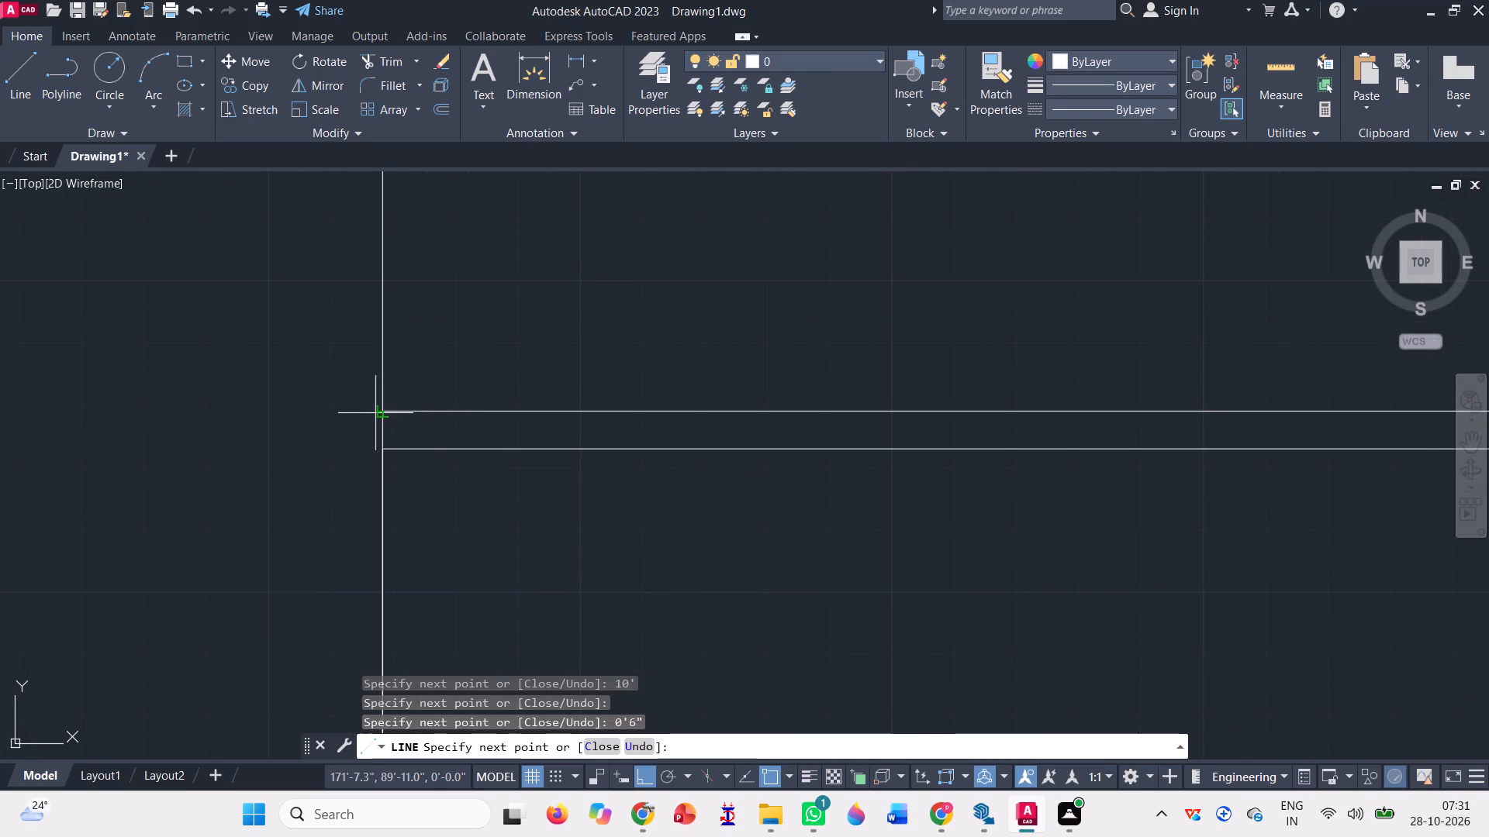
click(388, 412)
Add the third double divider by continuing the line 10' up, east to the opposite side, 0'6" up, and back west.
scroll(281, 434, down, 2)
scroll(315, 501, down, 2)
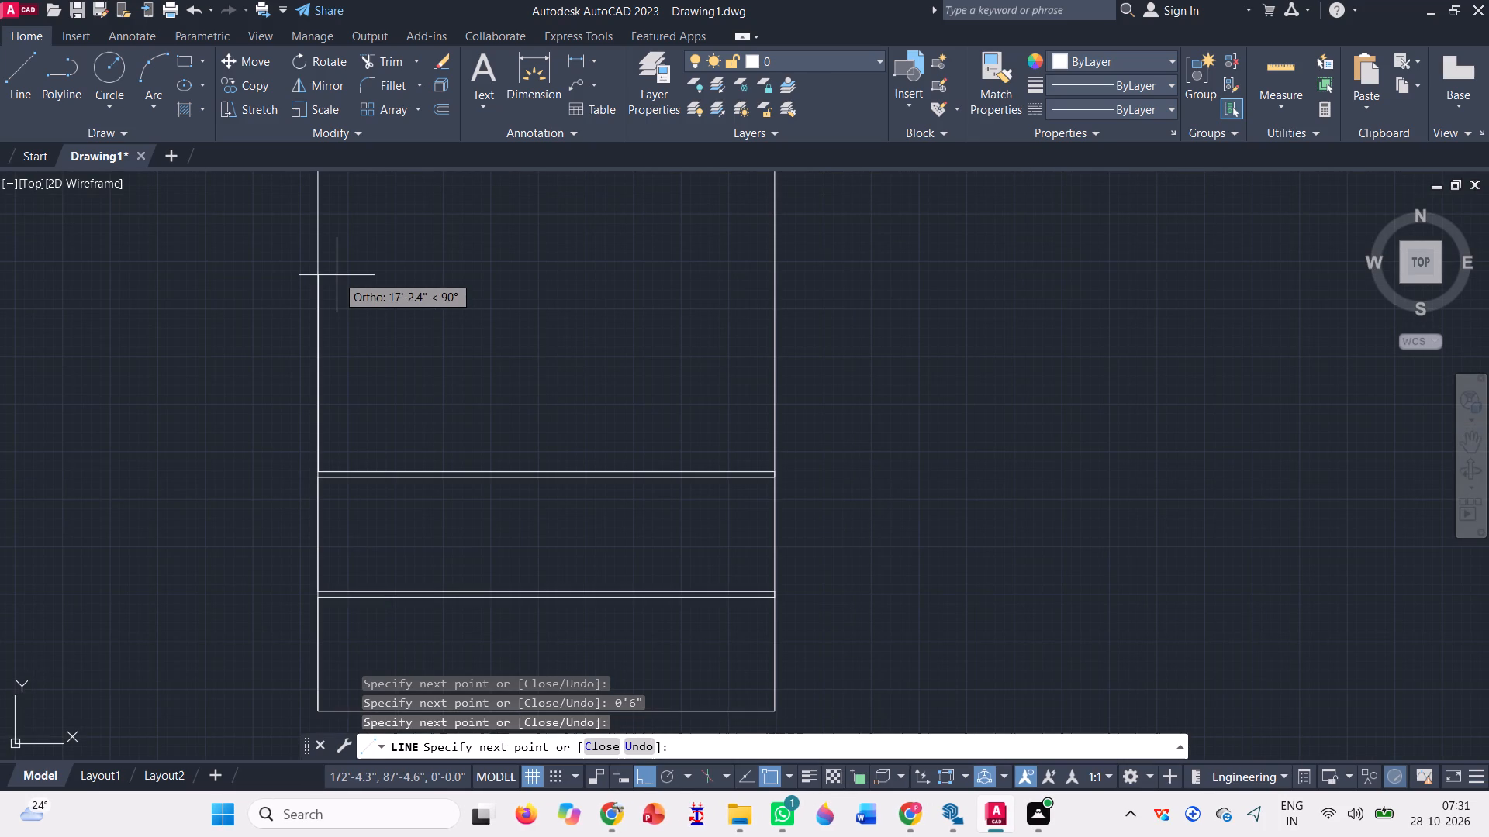
text(10')
key(Return)
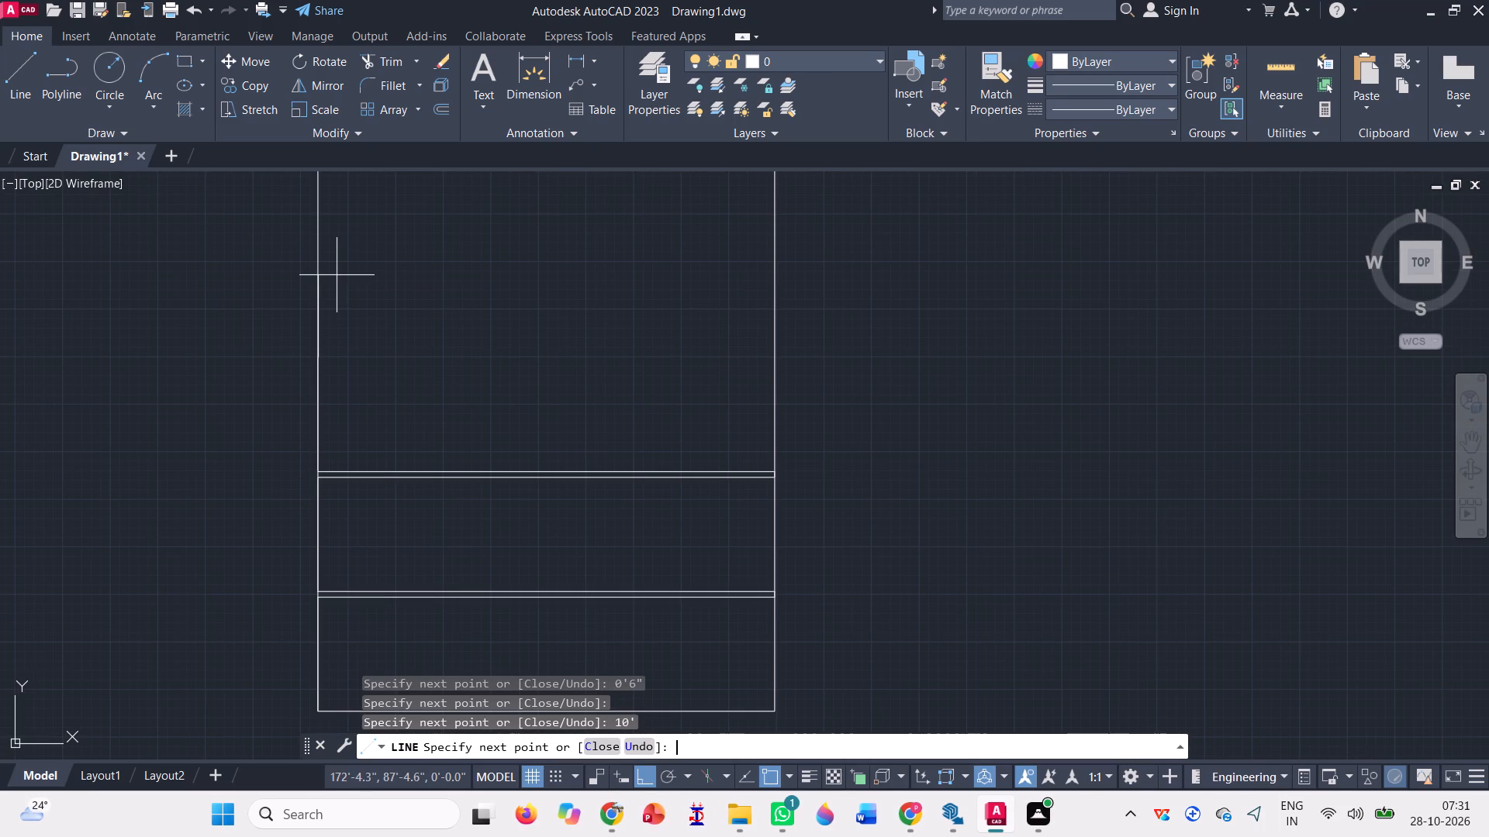
click(772, 356)
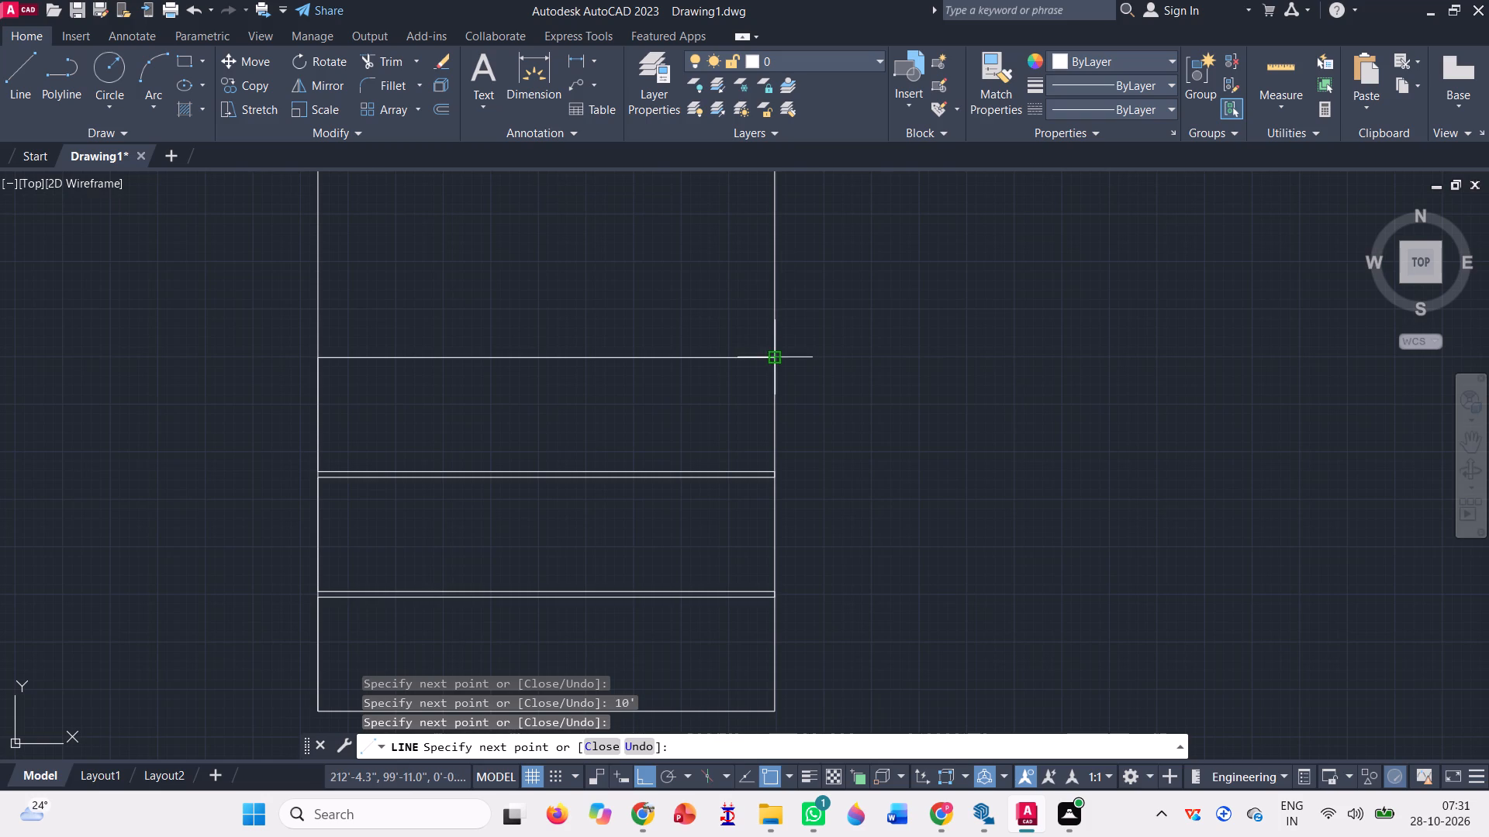
text(0'6")
key(Return)
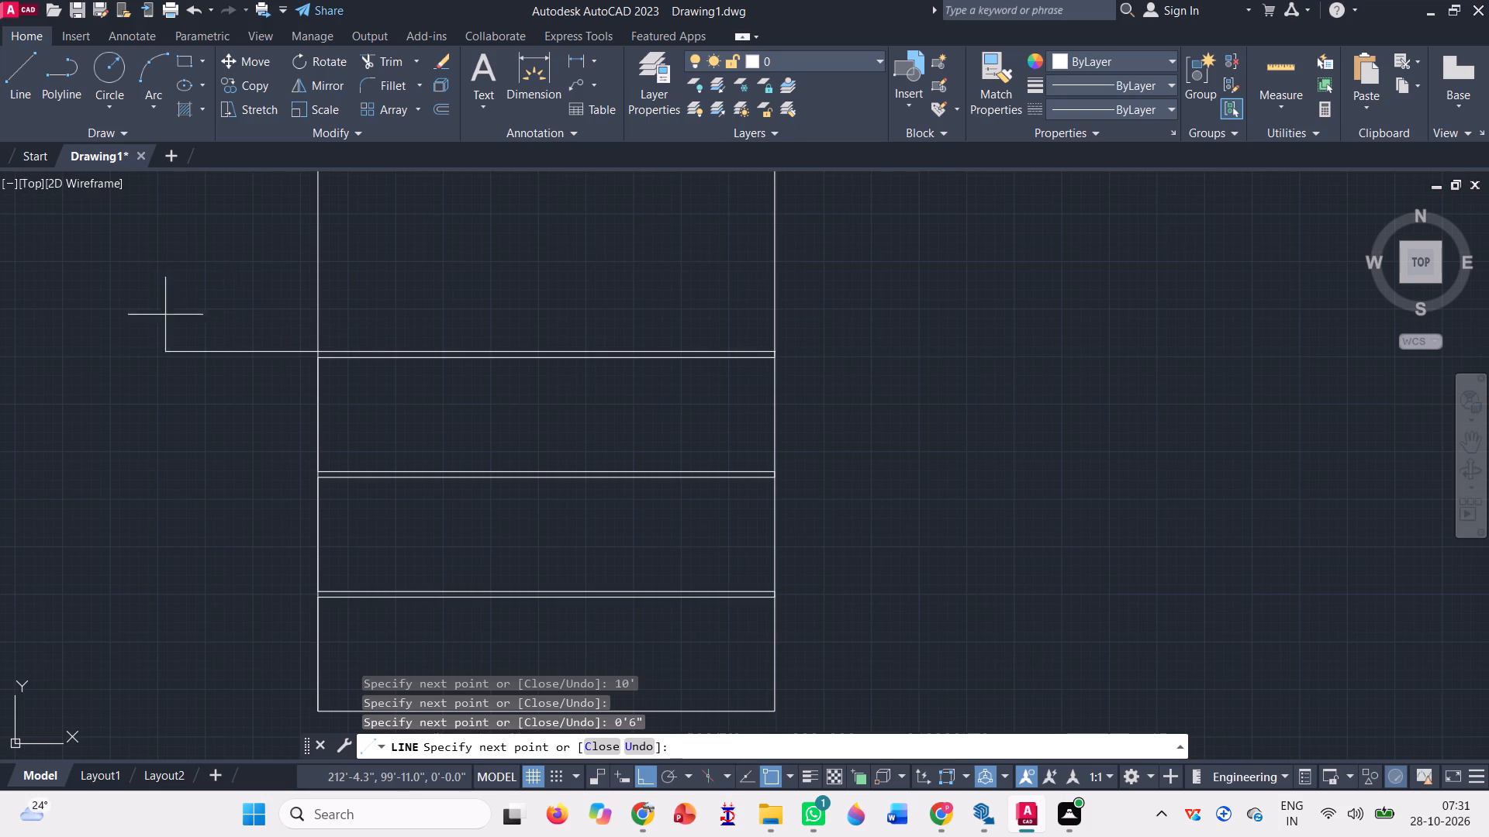
scroll(322, 336, up, 3)
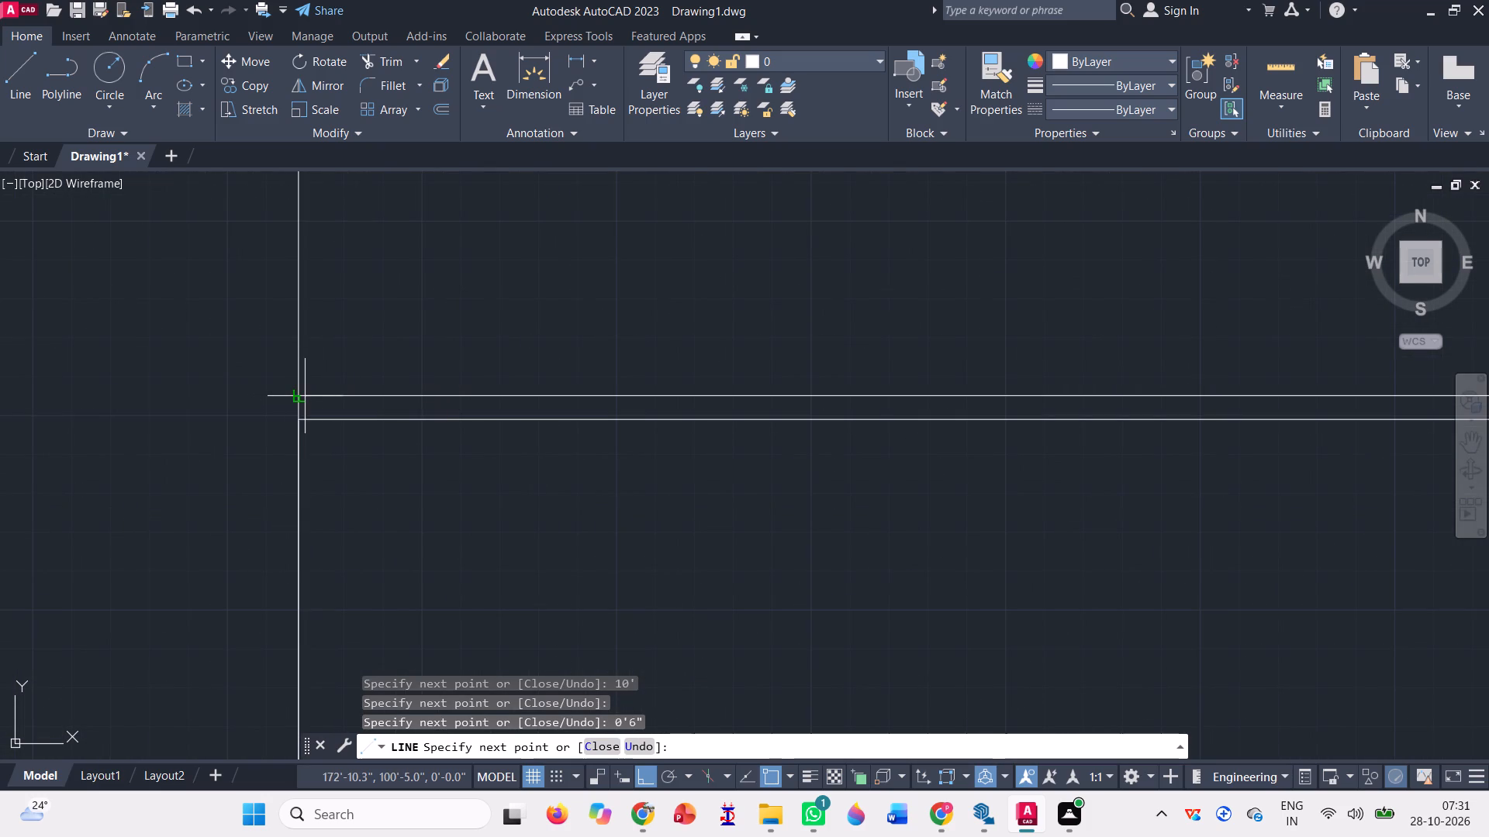
click(300, 395)
Add the fourth double divider by continuing the line 10' up, east to the opposite side, 0'6" up, and back west.
scroll(414, 336, down, 3)
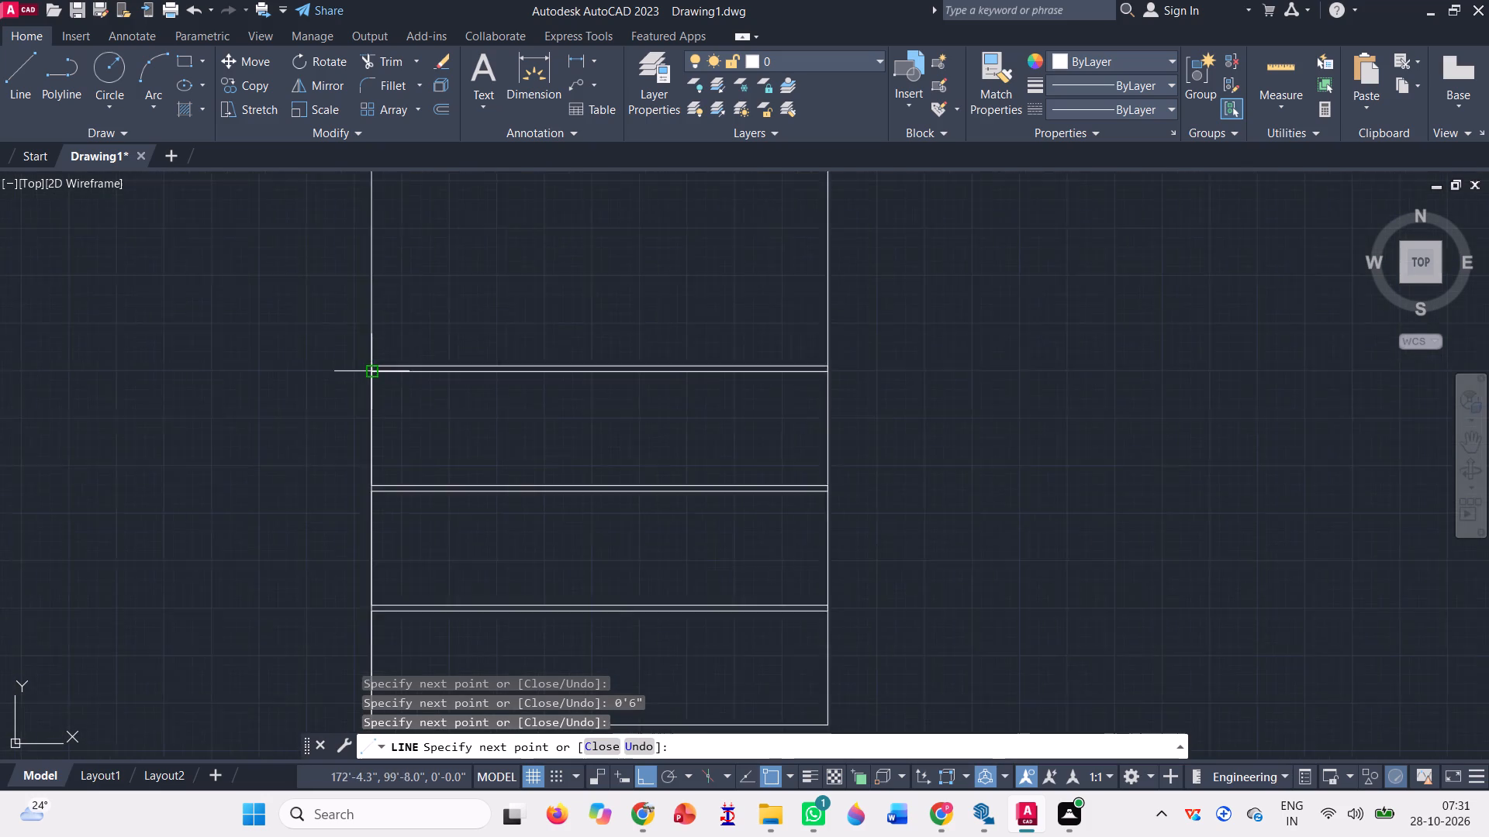
scroll(375, 374, down, 1)
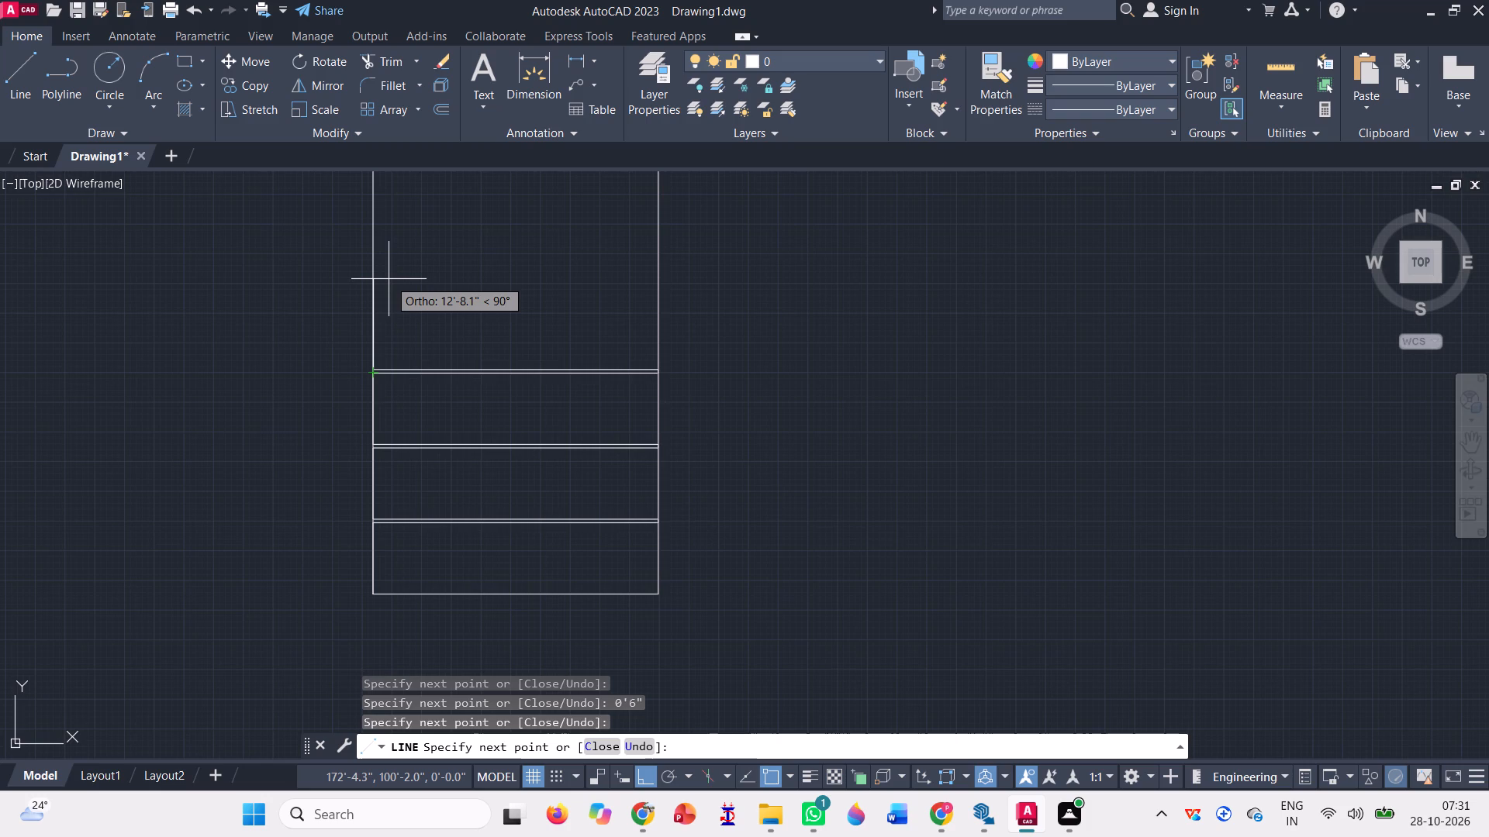
text(10)
key(apostrophe)
key(Return)
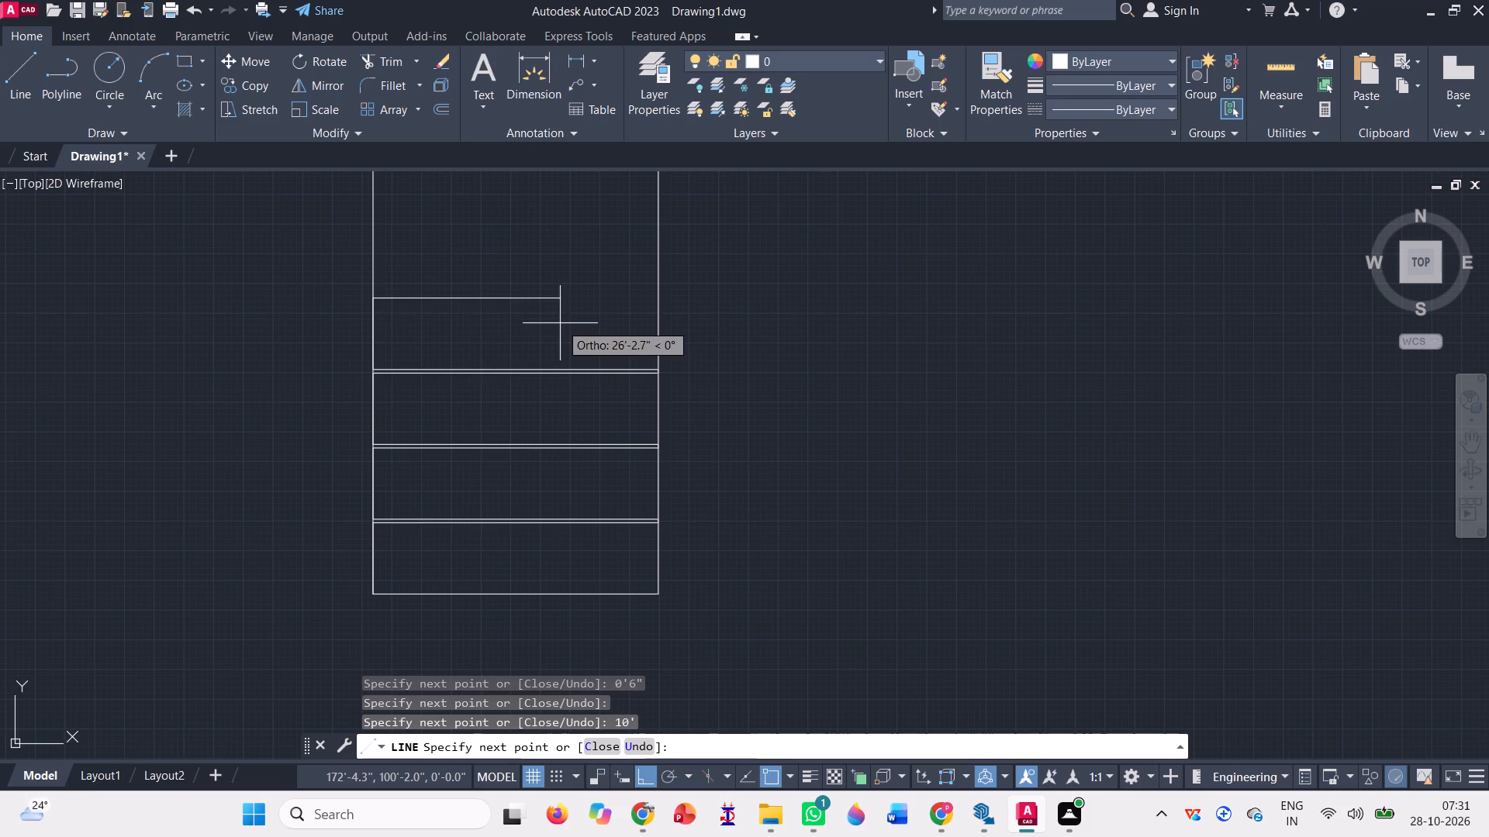
click(657, 304)
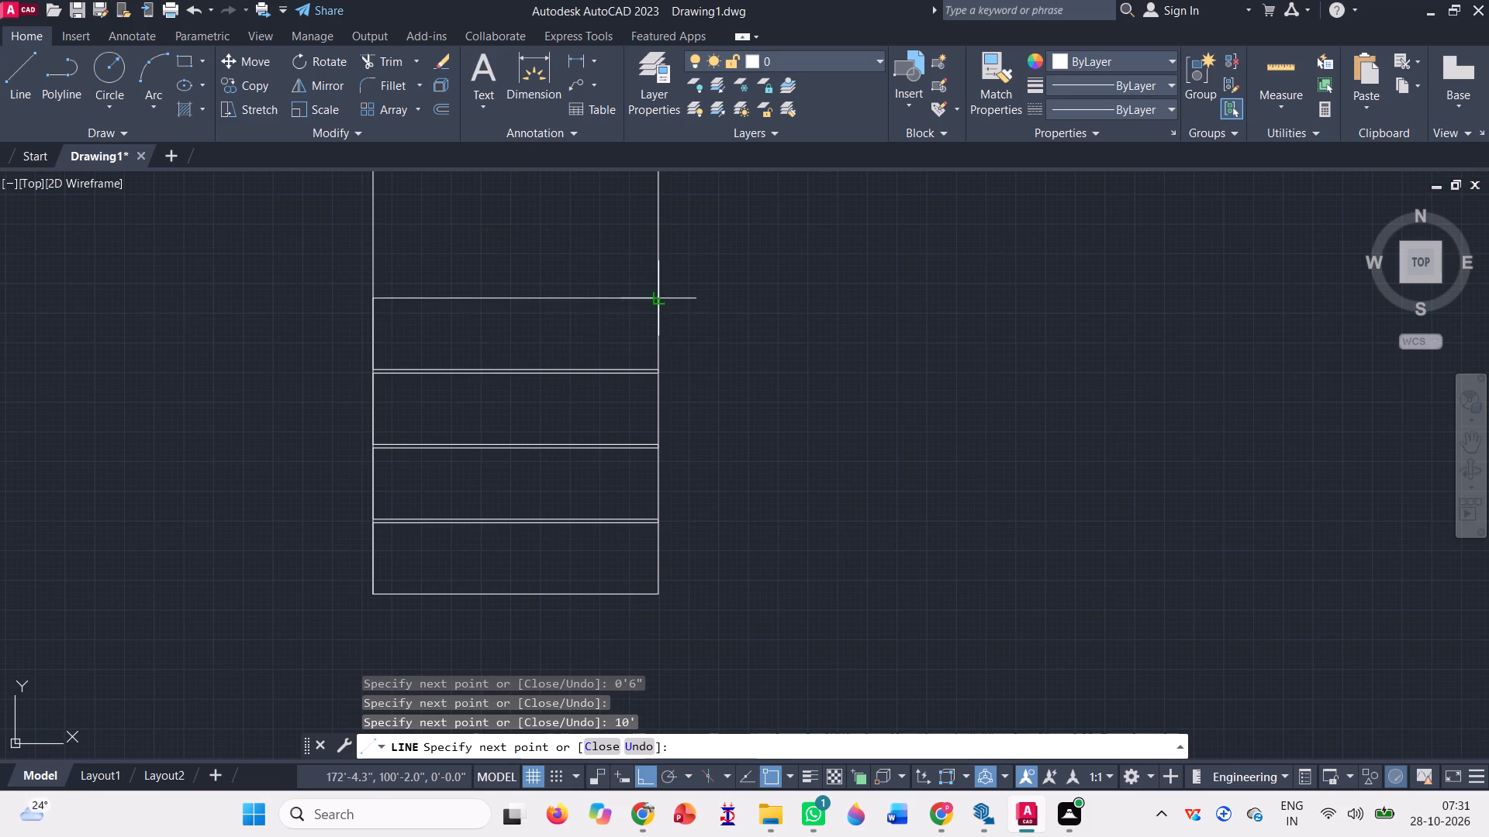
scroll(738, 479, down, 1)
text(0'6")
key(Return)
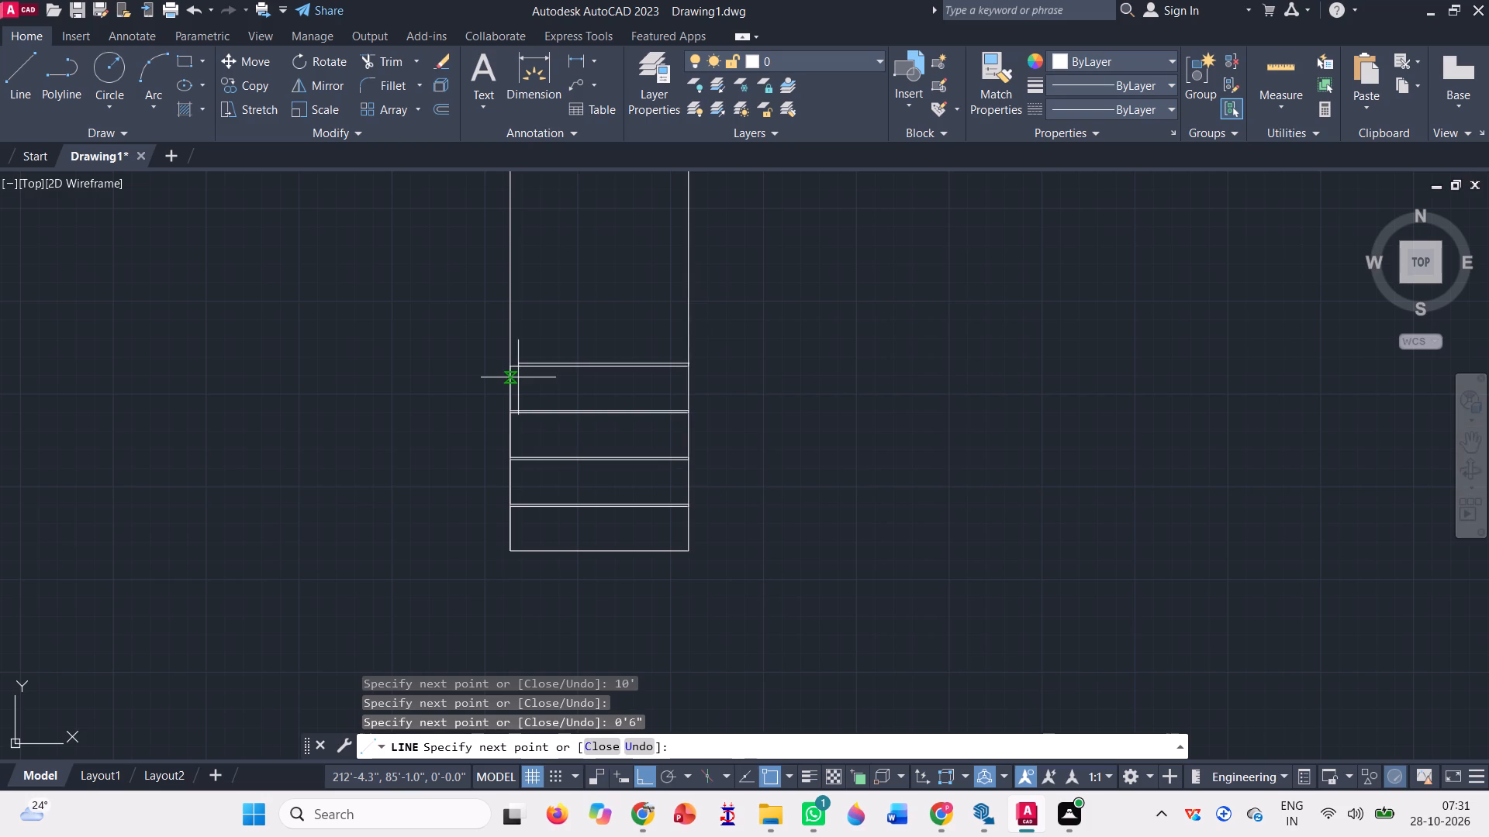
scroll(518, 377, up, 3)
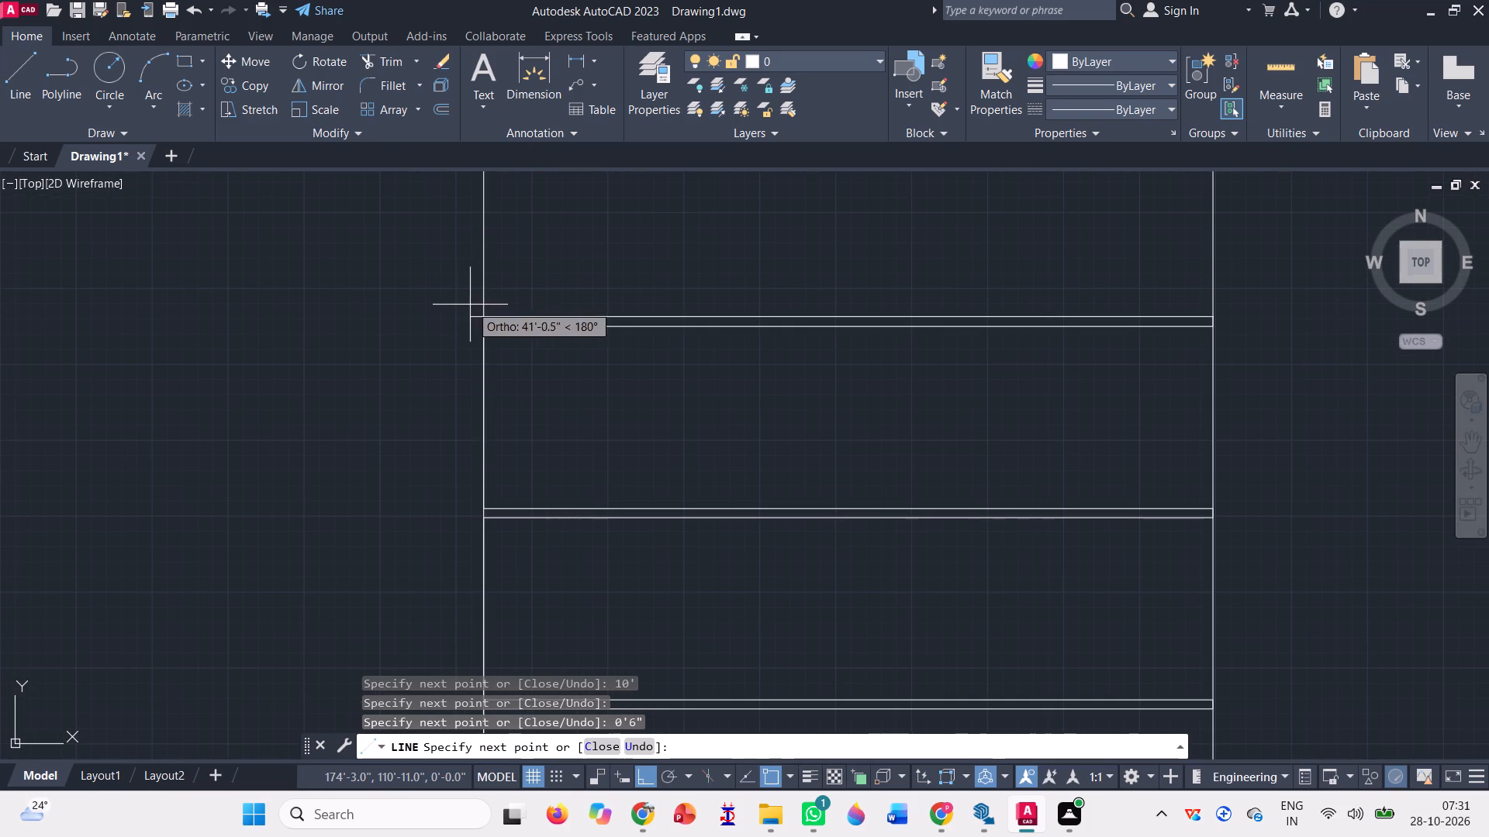
click(480, 312)
Add the fifth double divider with line segments 10' up, east across the outline, 0'6" up and back west, and end the line.
scroll(373, 377, down, 2)
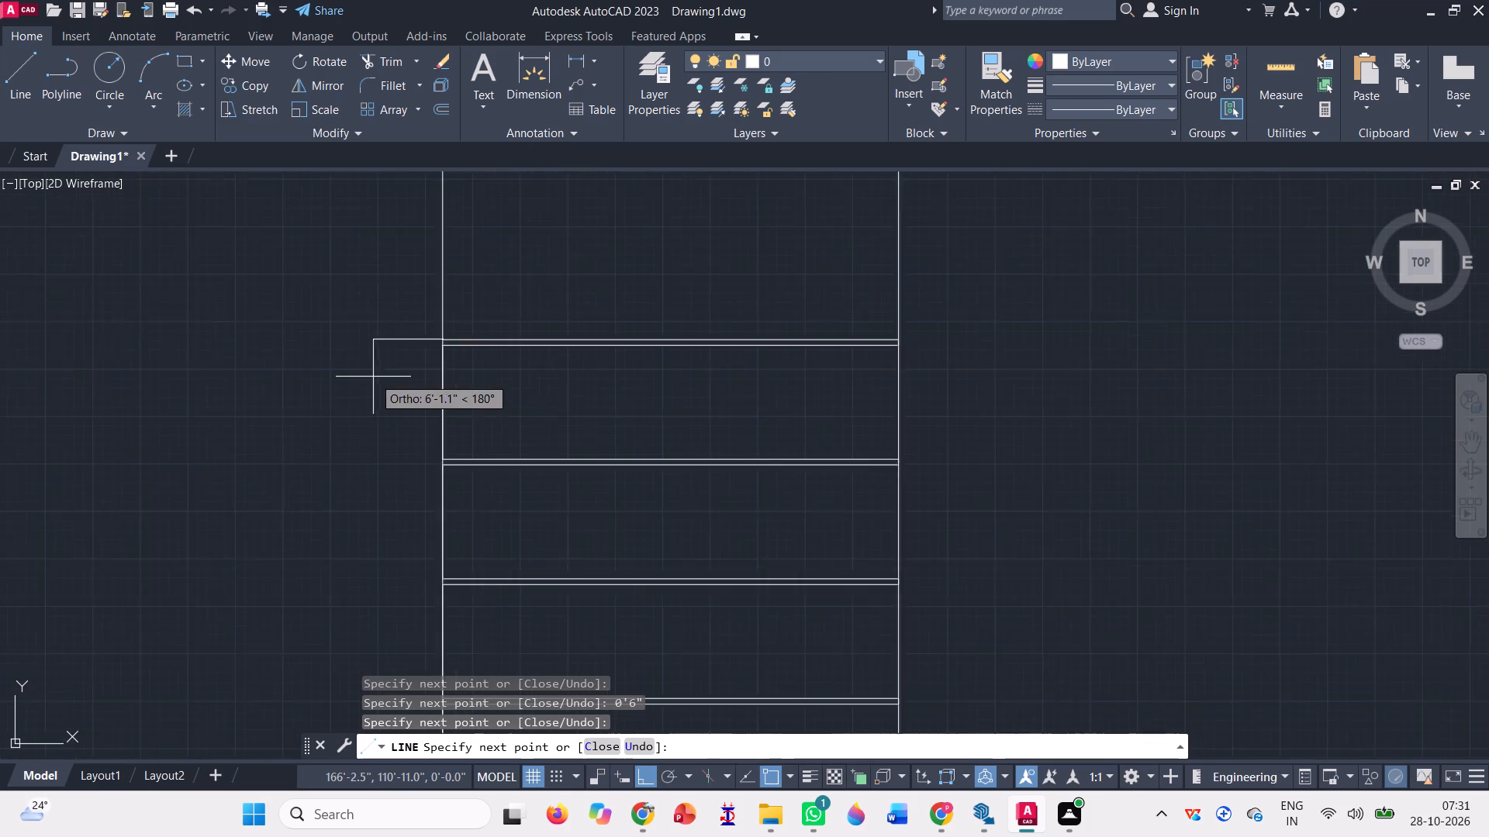
text(10')
key(Return)
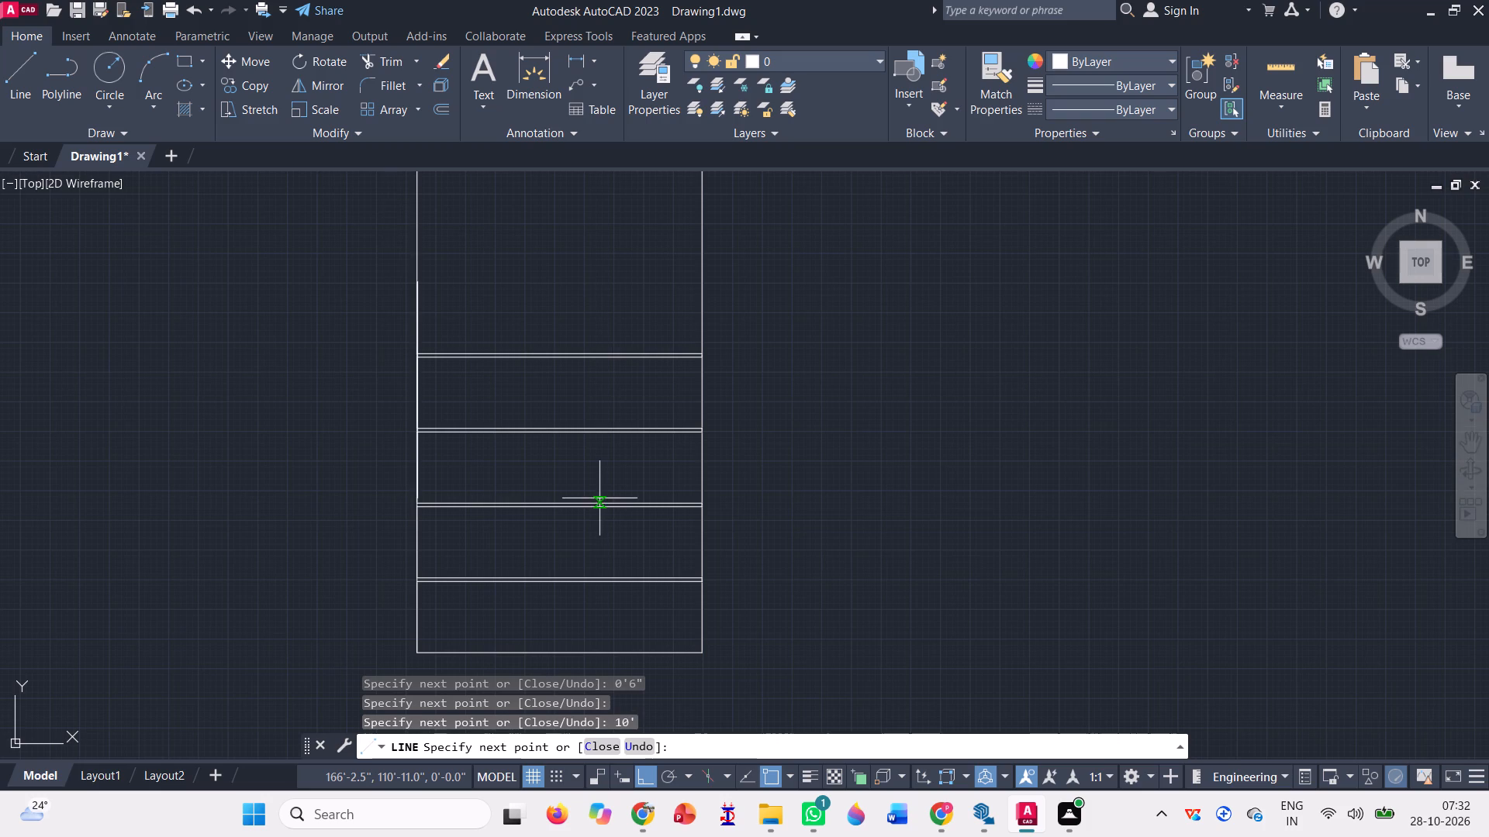
click(705, 282)
text(0'6")
key(Return)
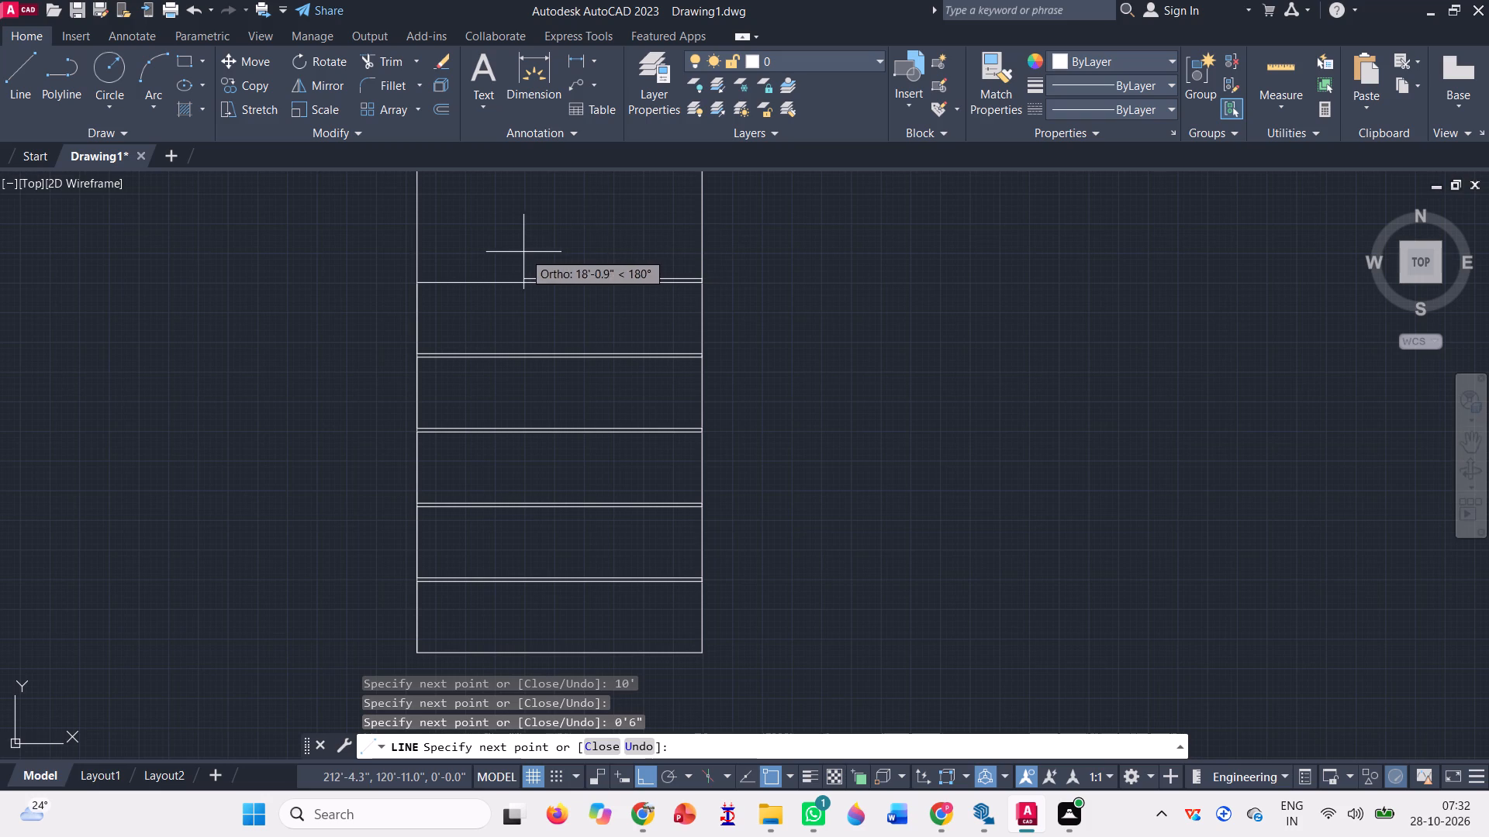
scroll(427, 280, up, 3)
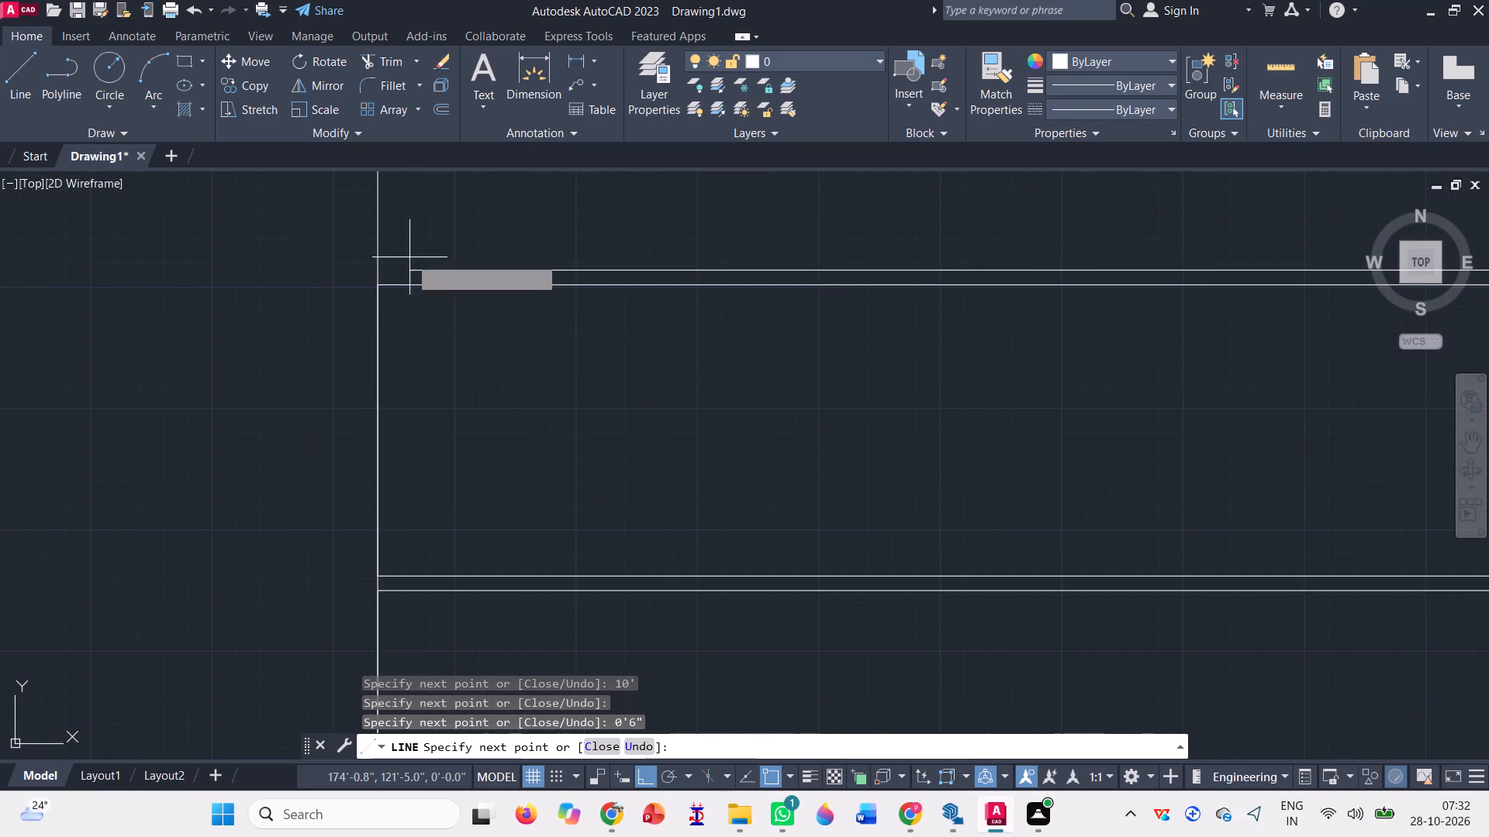
click(375, 274)
scroll(355, 253, down, 2)
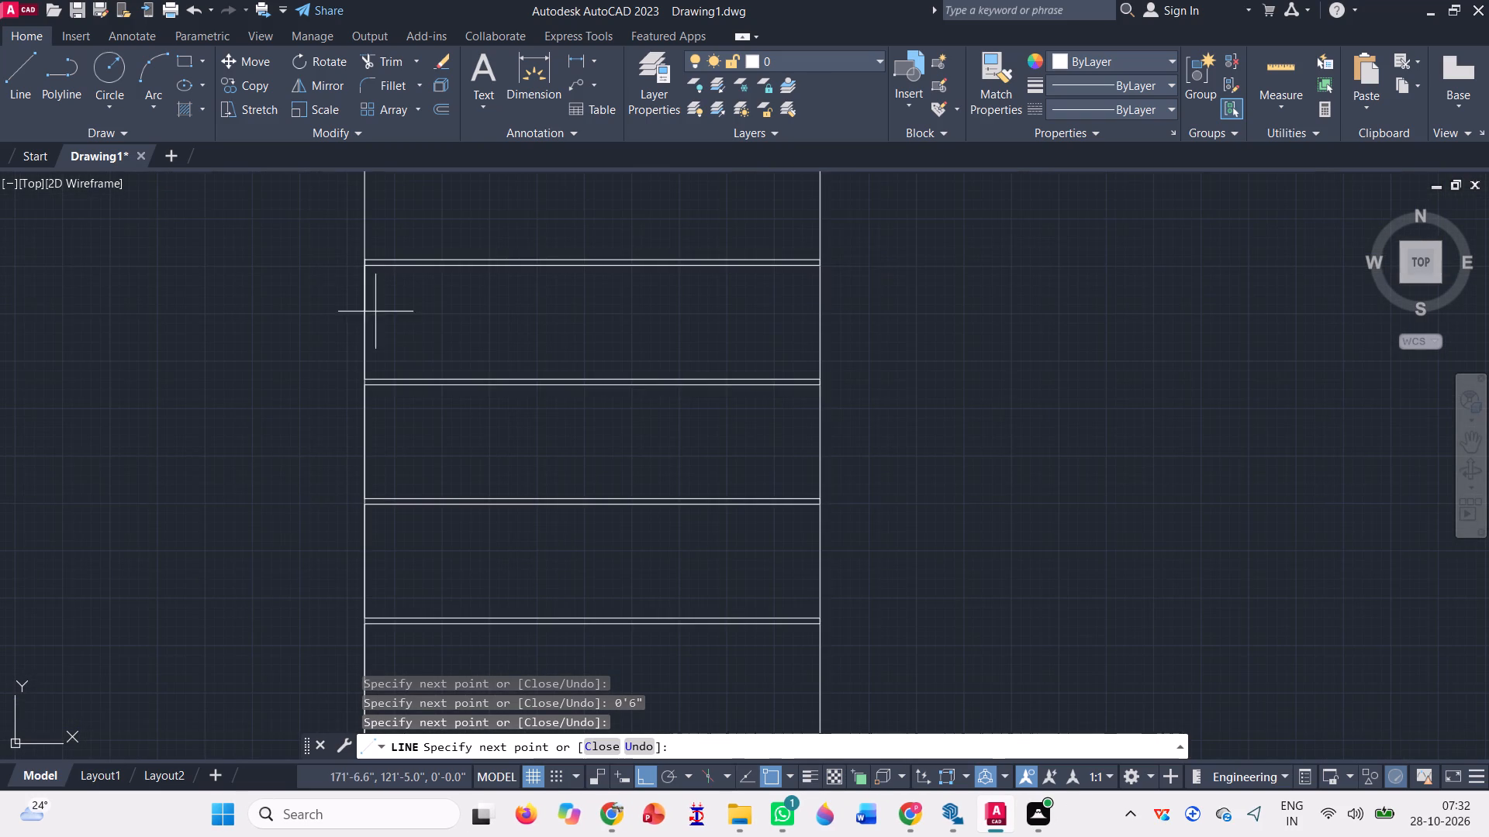
scroll(519, 401, down, 1)
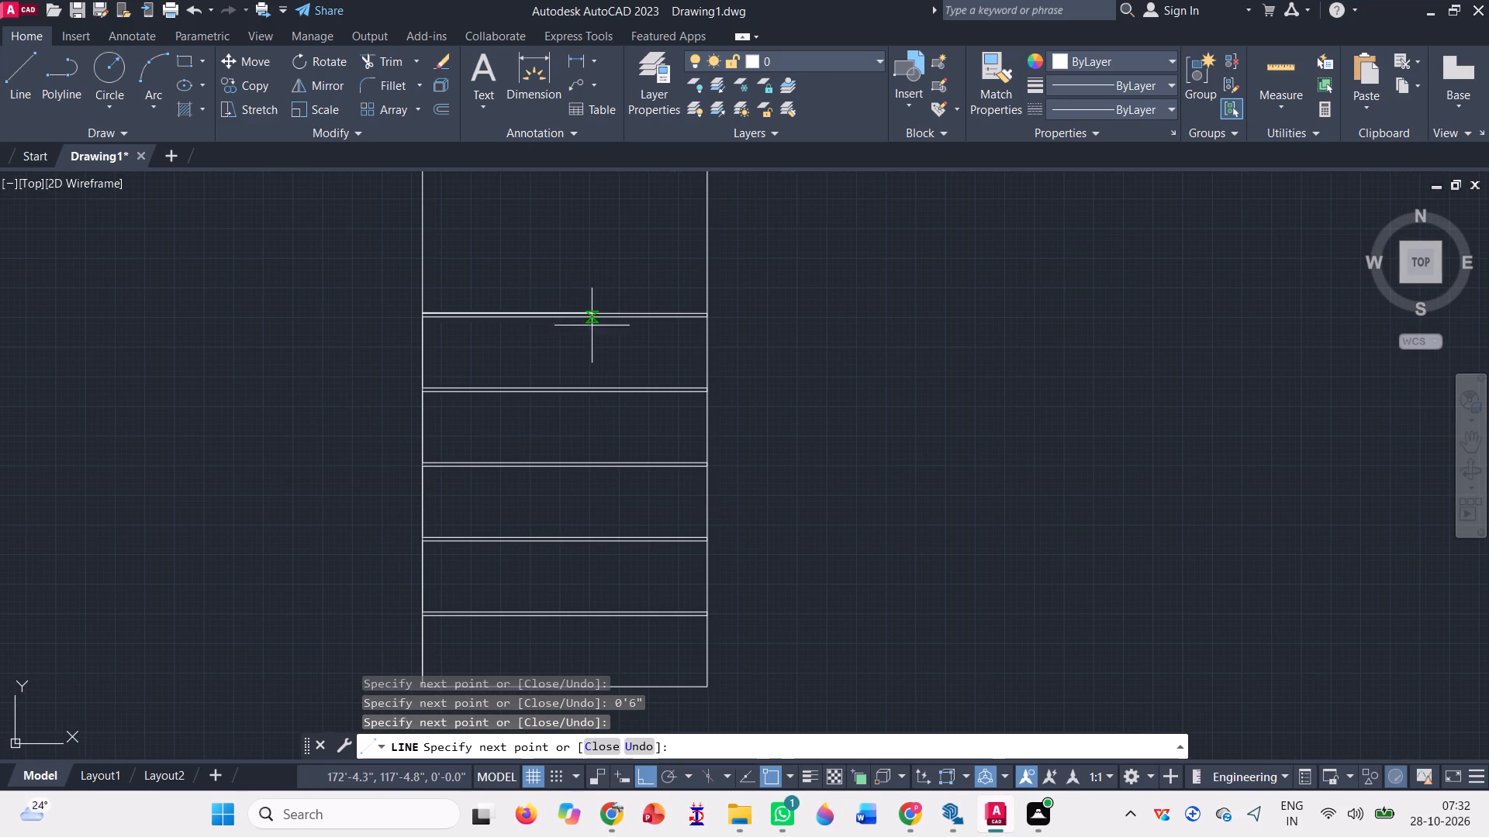
key(space)
scroll(610, 323, down, 1)
scroll(529, 472, down, 1)
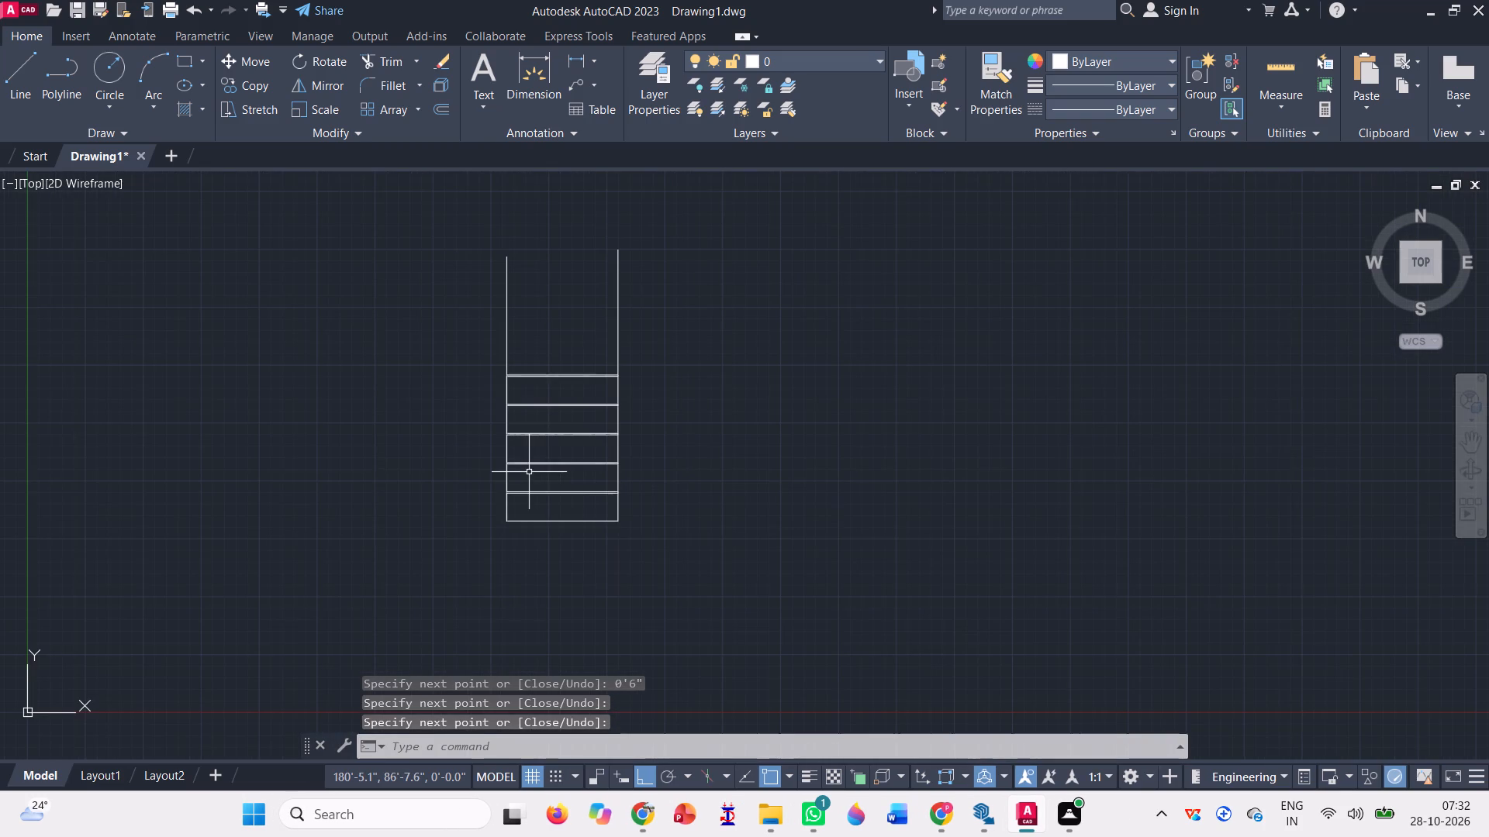
Trim off the two side lines extending above the topmost double divider, using a fence across both.
click(389, 65)
click(424, 260)
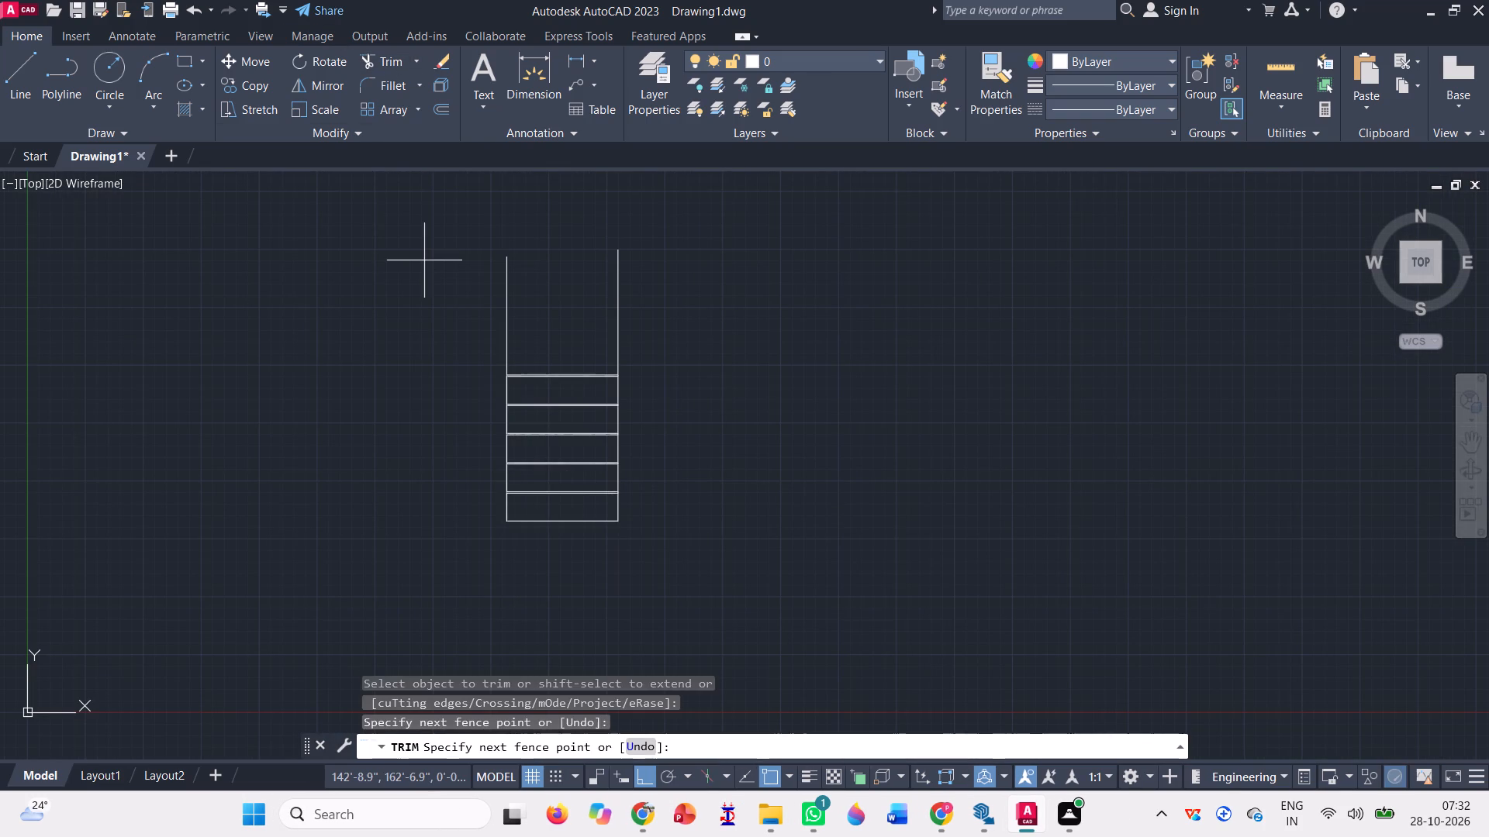
click(793, 332)
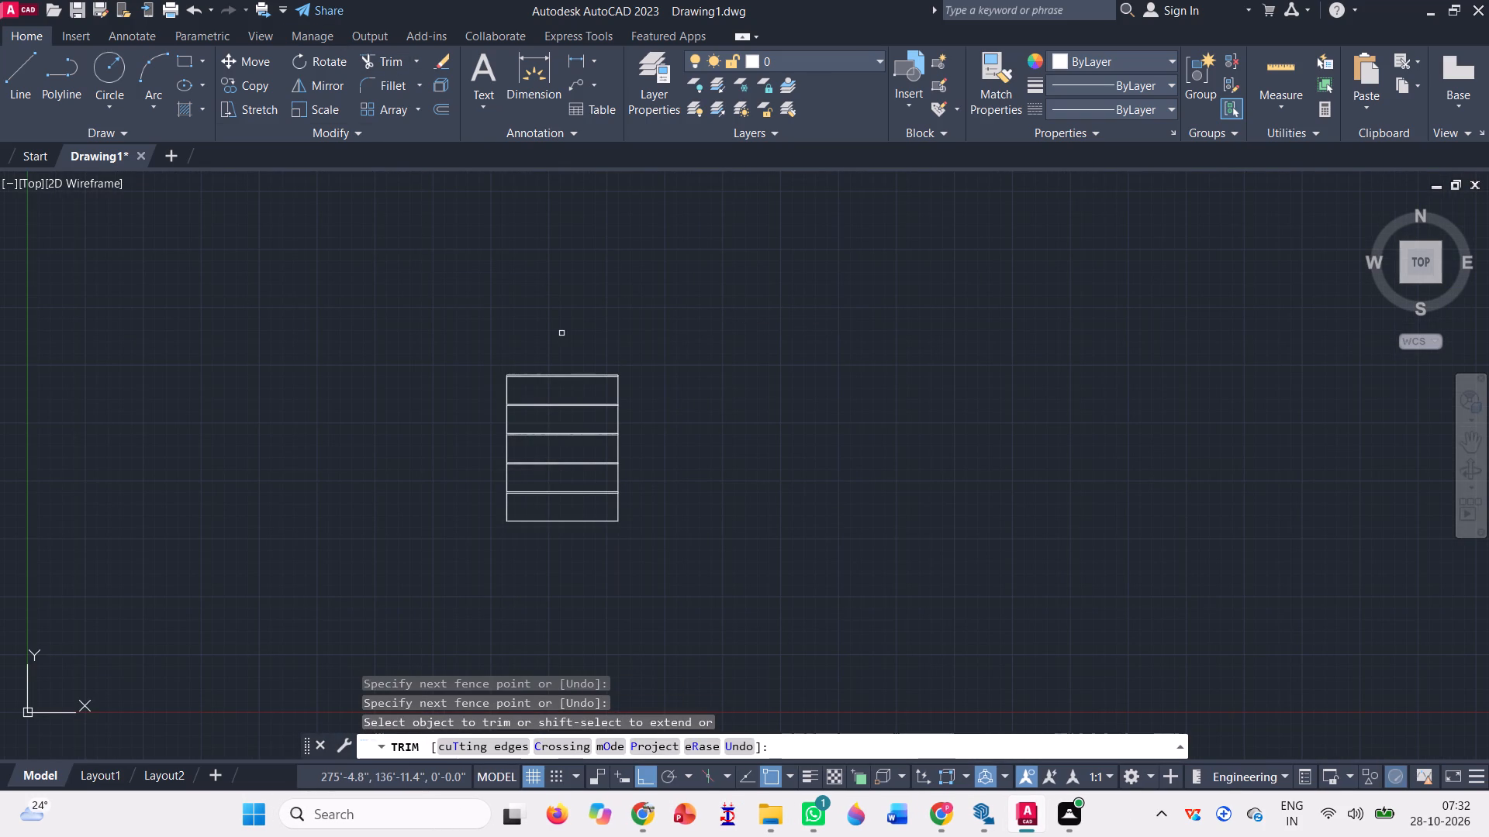
key(Escape)
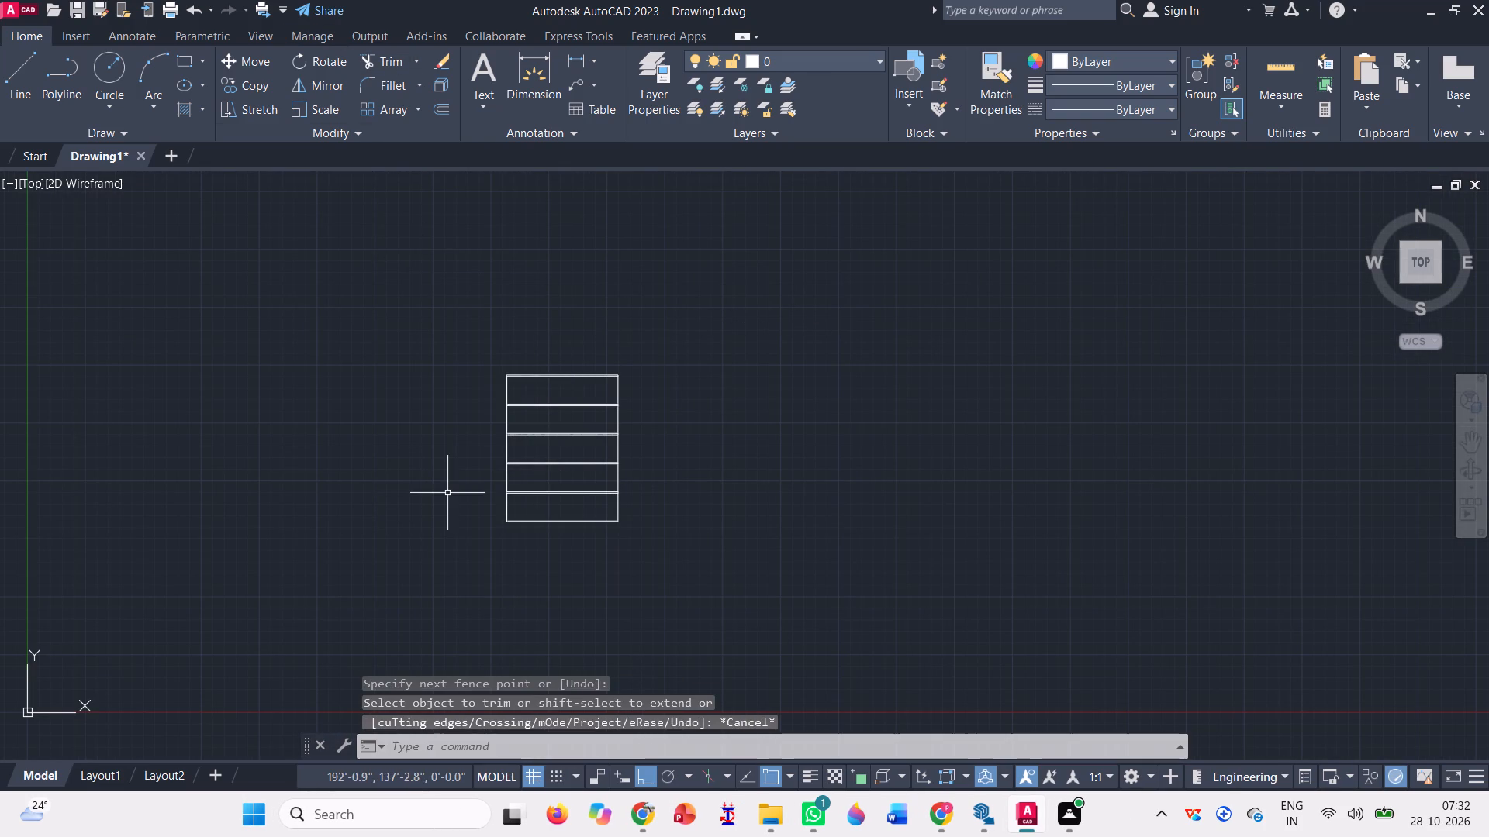
Draw a rectangle about 10'6" wide by 5'10" high from the outline's southwest corner inside the lowest bay.
scroll(450, 489, up, 1)
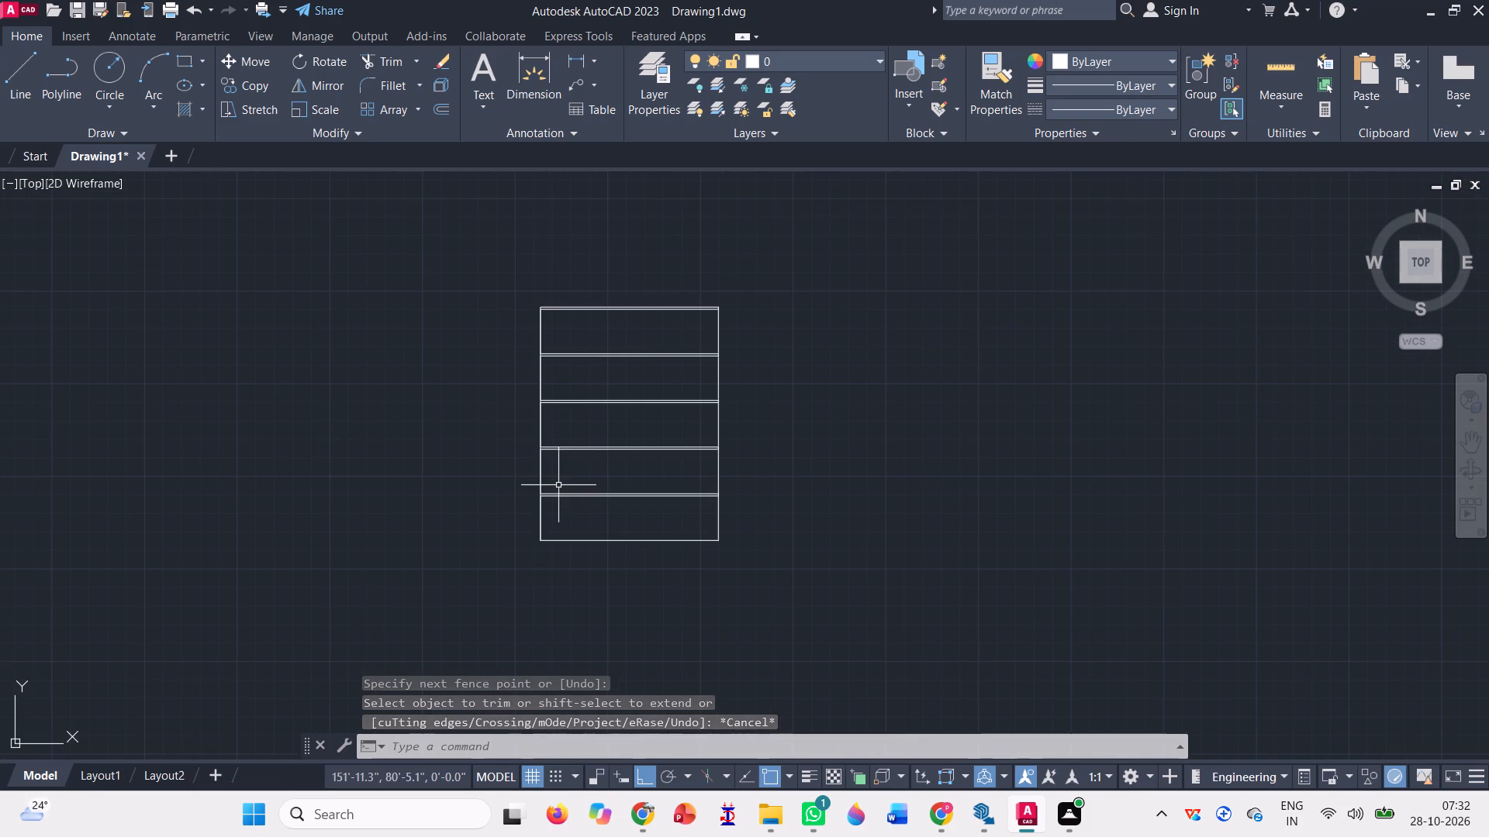
scroll(558, 485, up, 1)
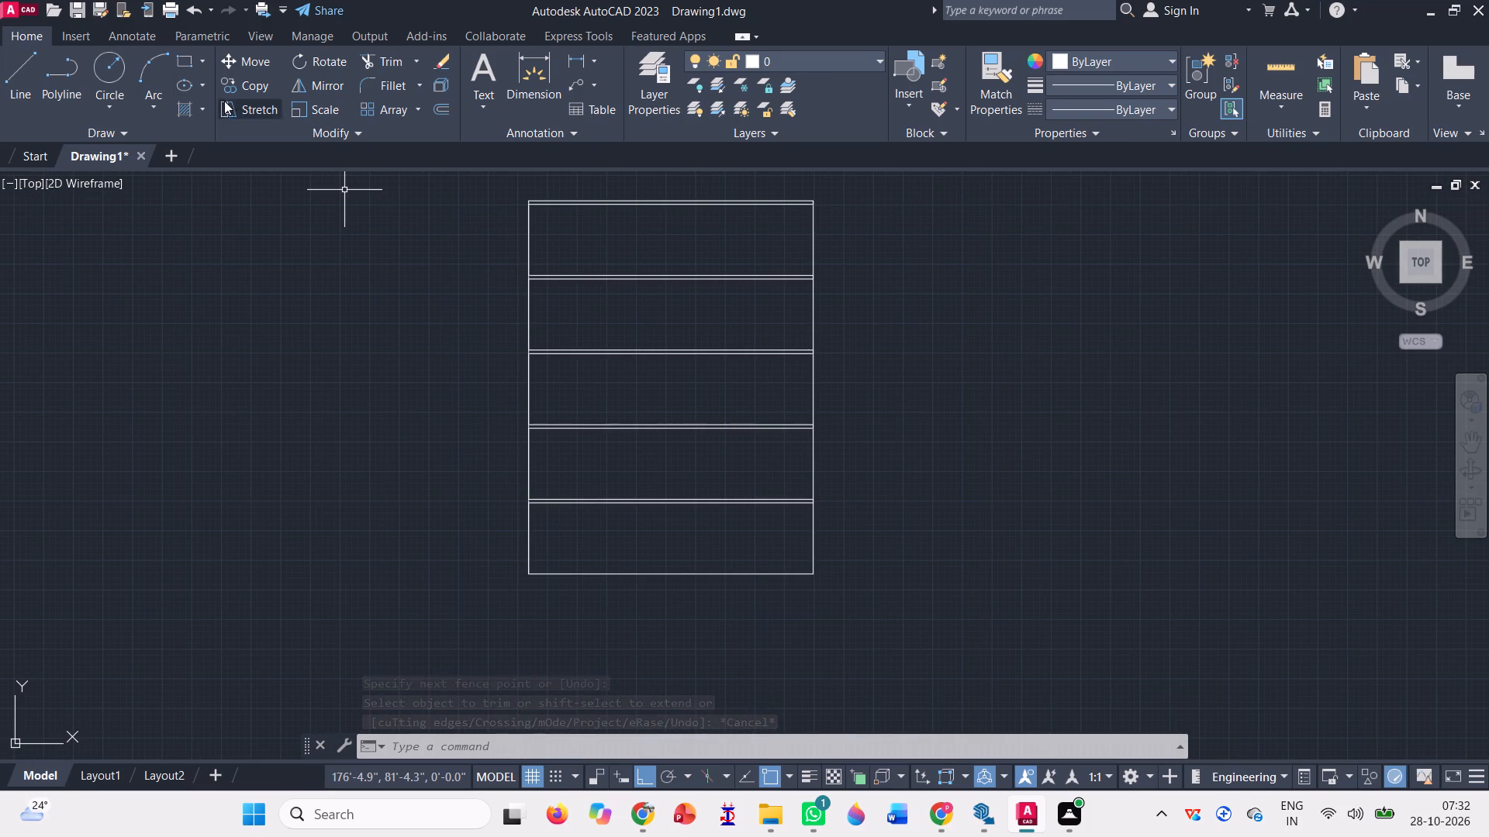
click(182, 57)
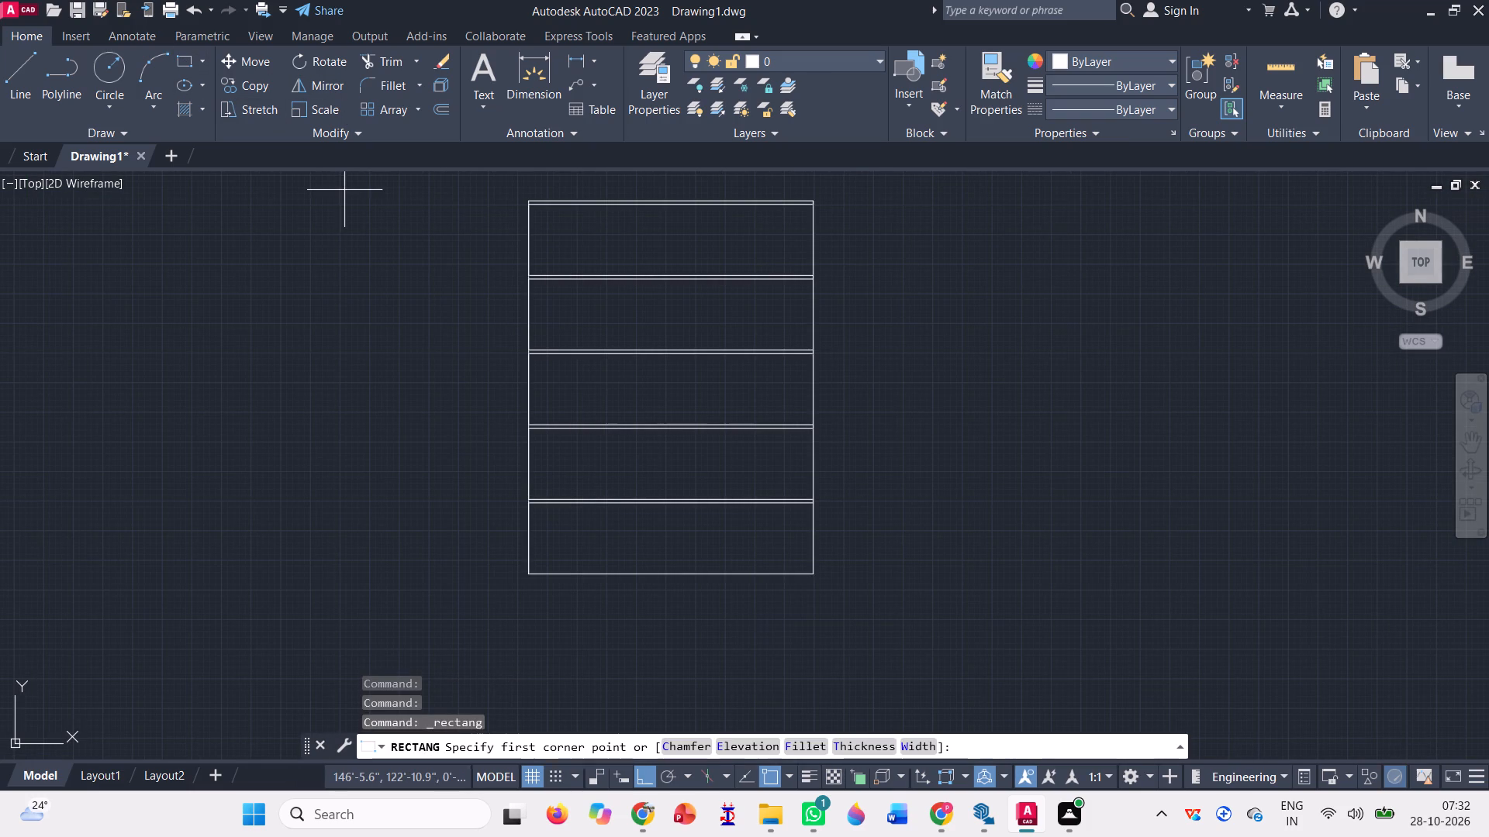
click(528, 570)
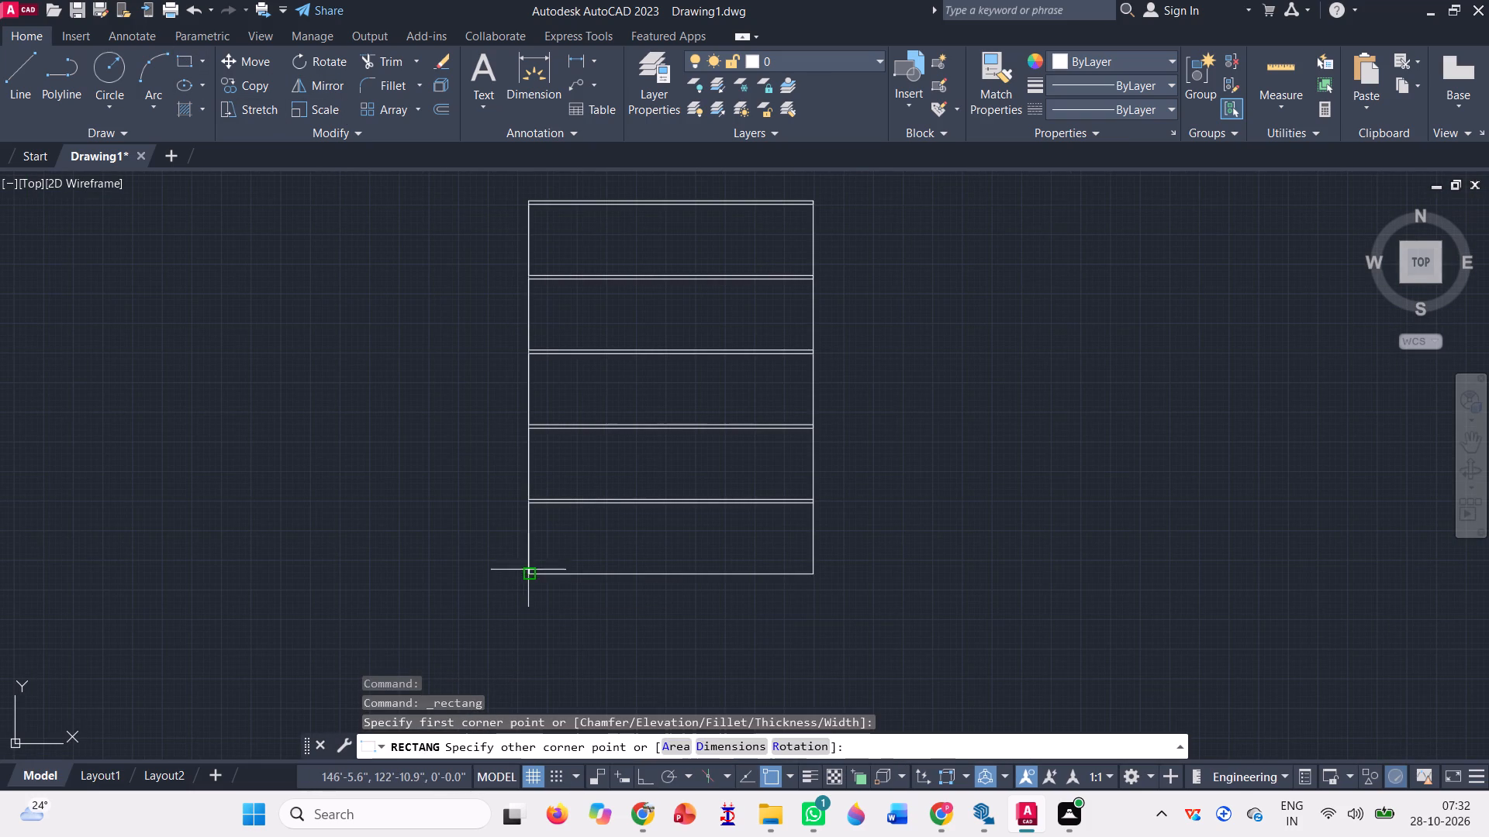
click(603, 532)
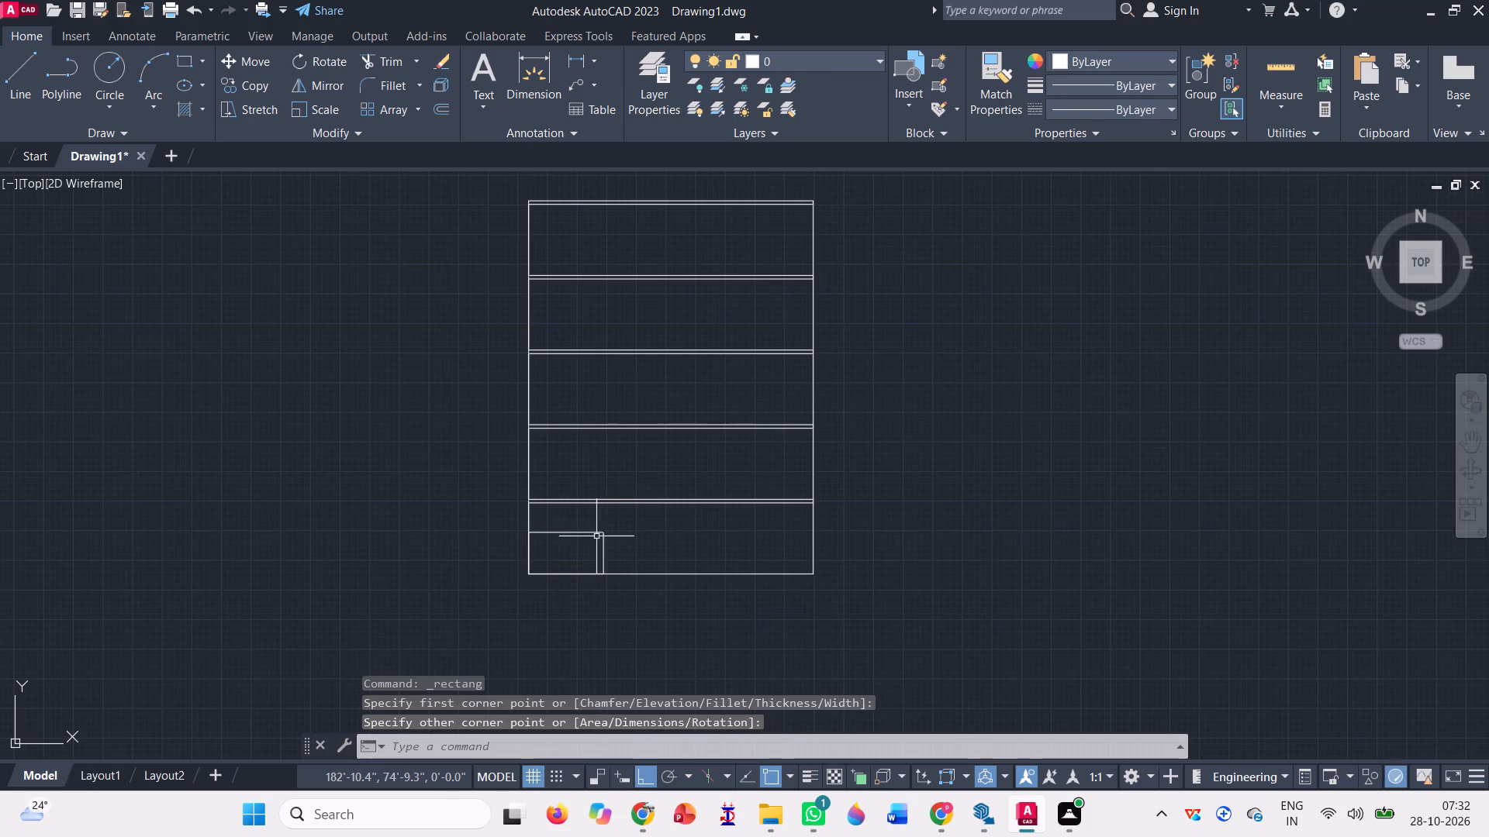
Add a horizontal construction line (XLINE) through the new rectangle's upper east corner.
text(xl)
key(Return)
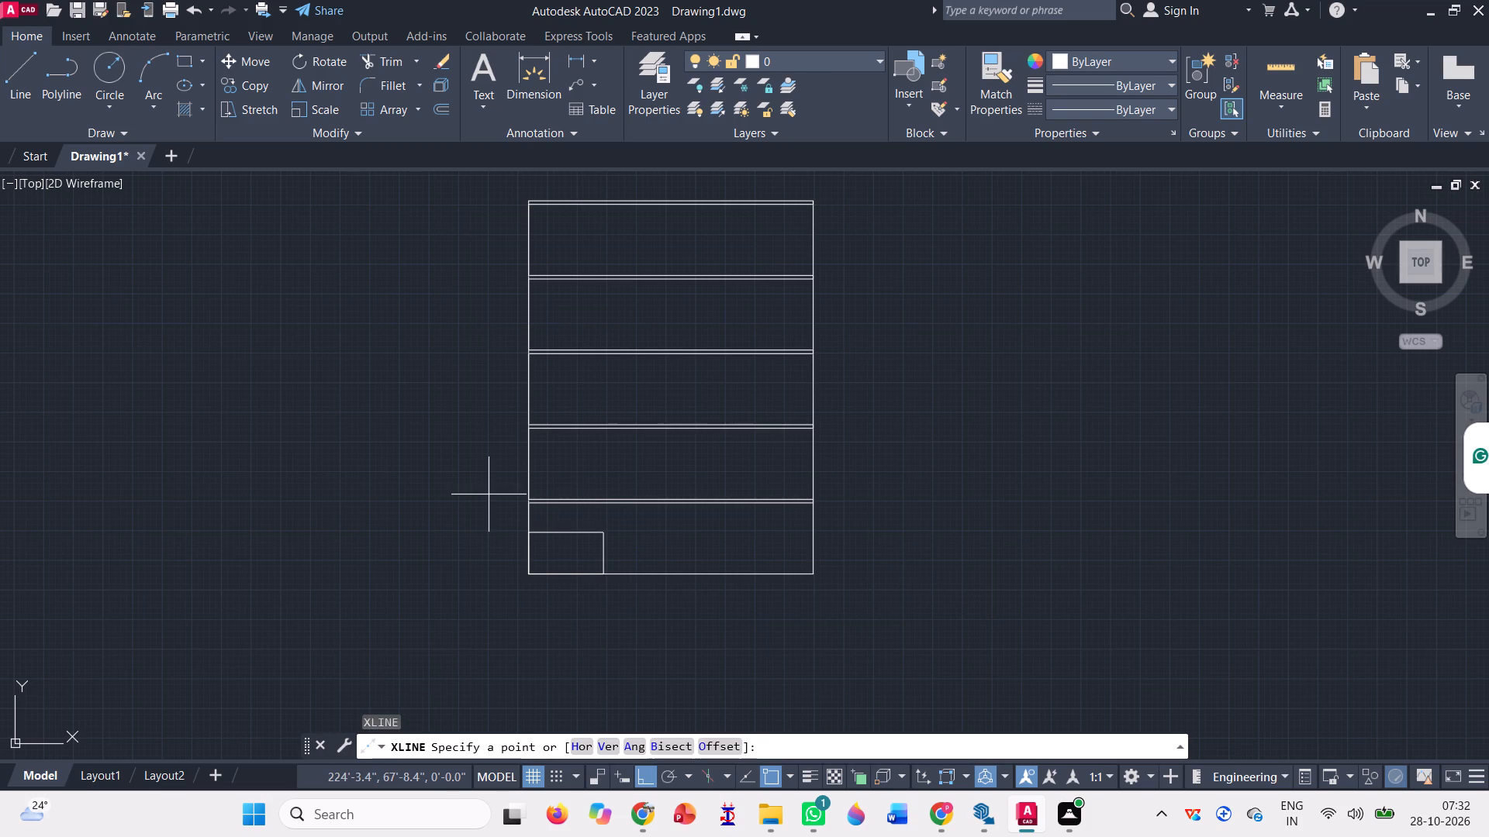
click(605, 529)
click(990, 526)
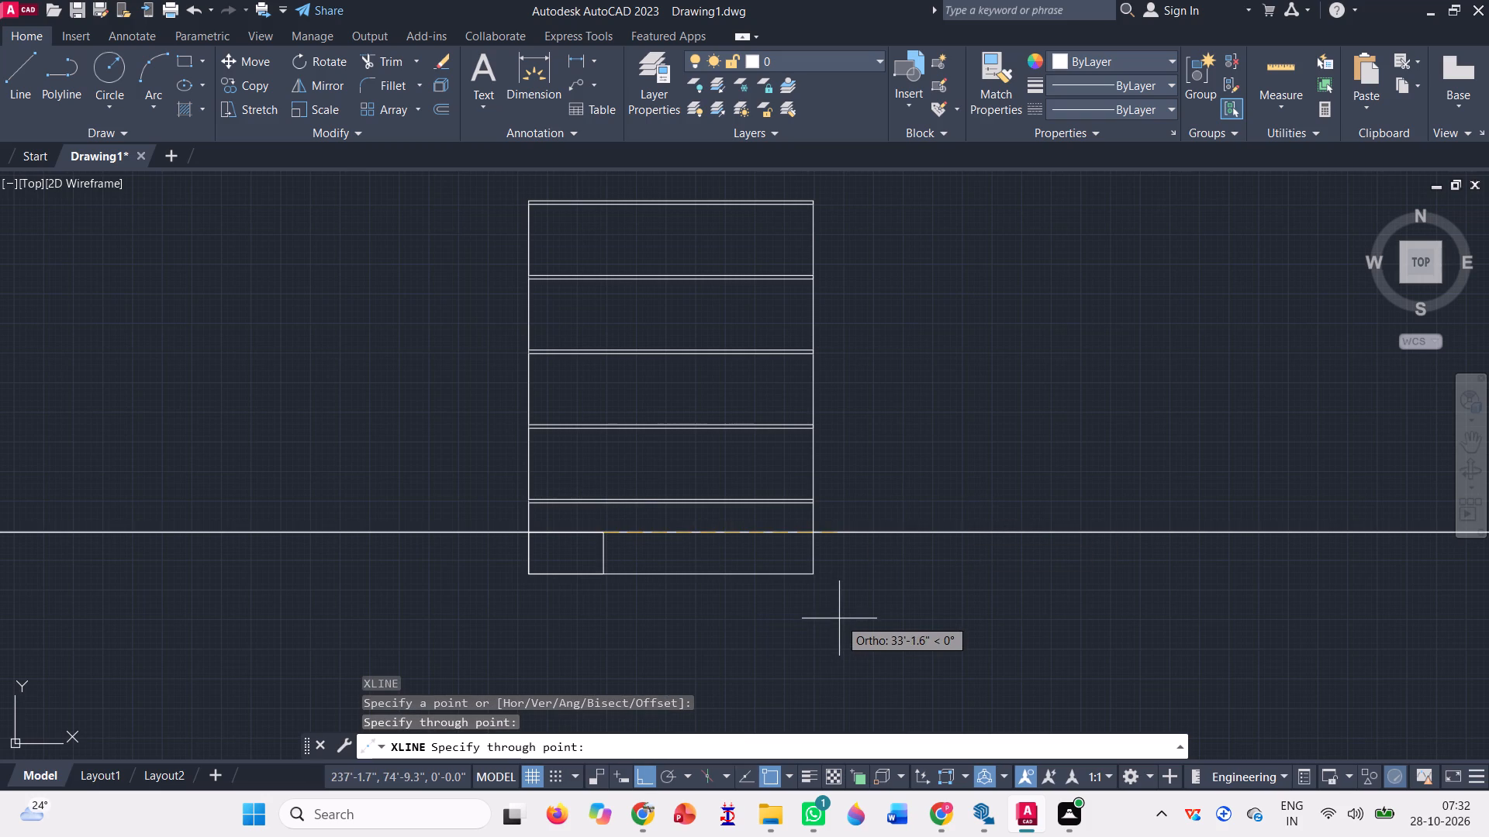
key(space)
Draw a second rectangle in the lowest bay from the outline's southeast corner, extending west and up to the construction line.
scroll(828, 587, up, 1)
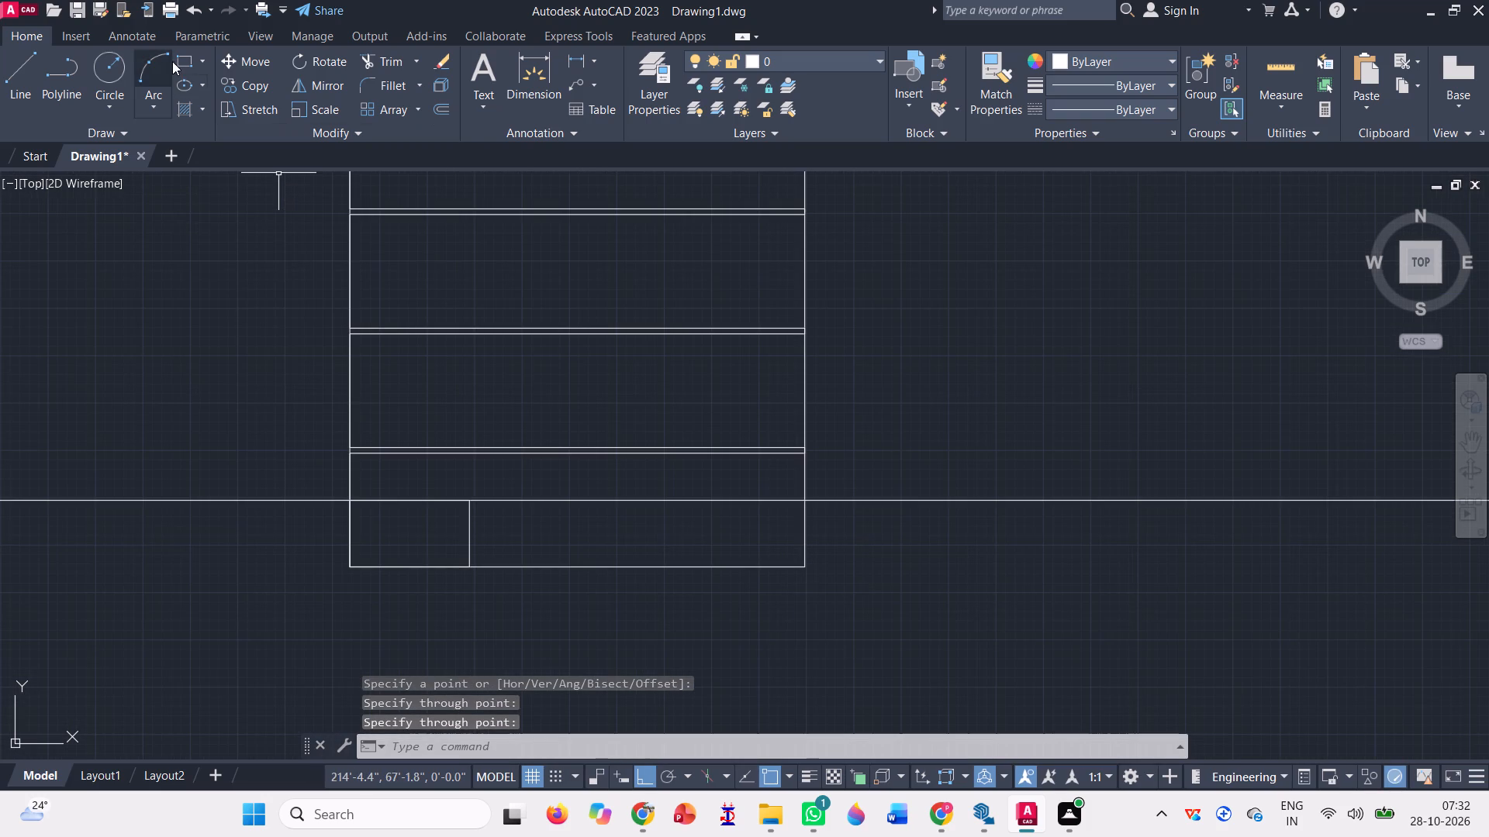
click(179, 63)
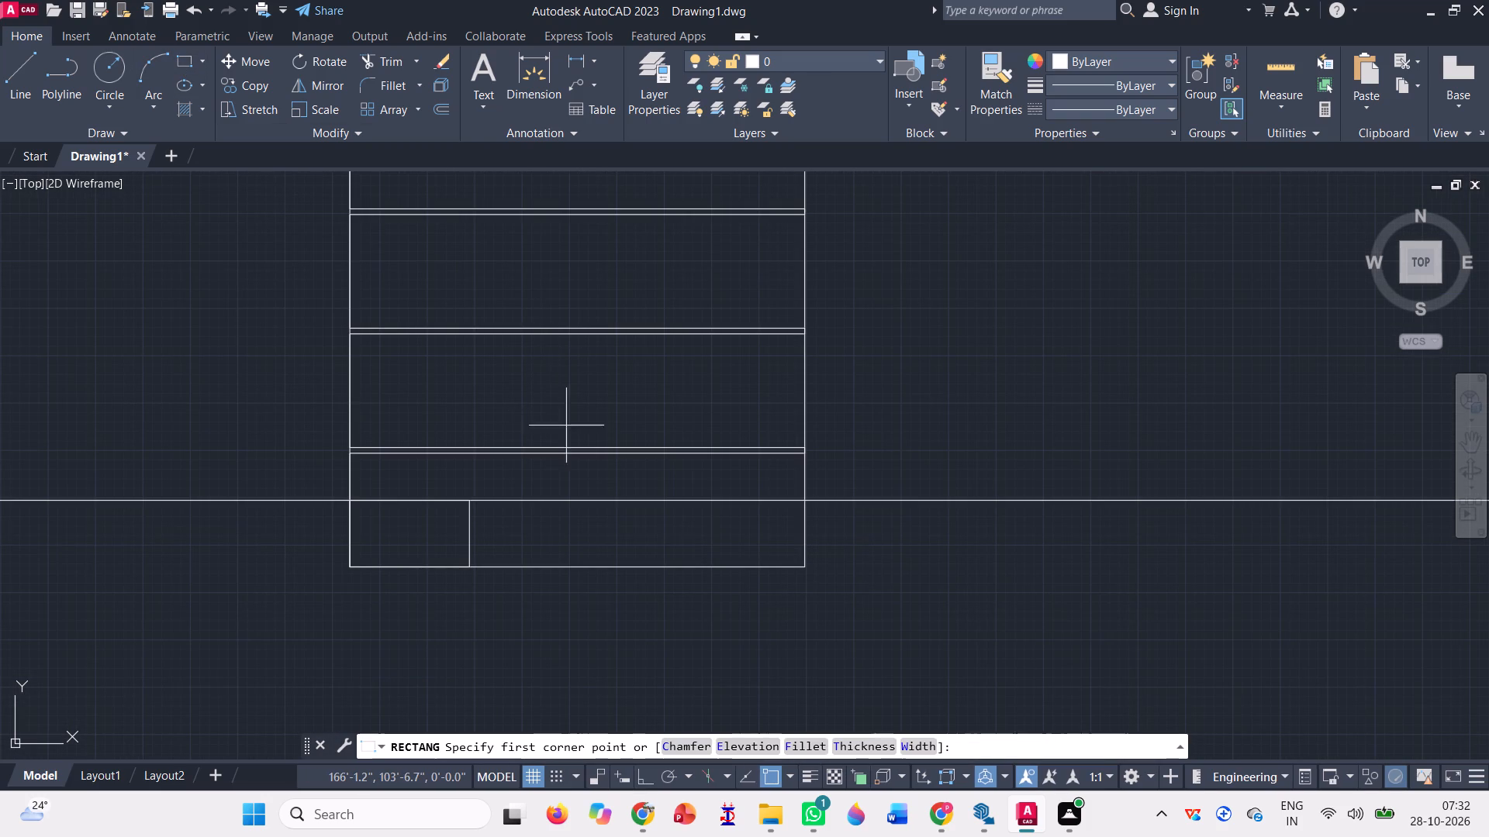
click(802, 561)
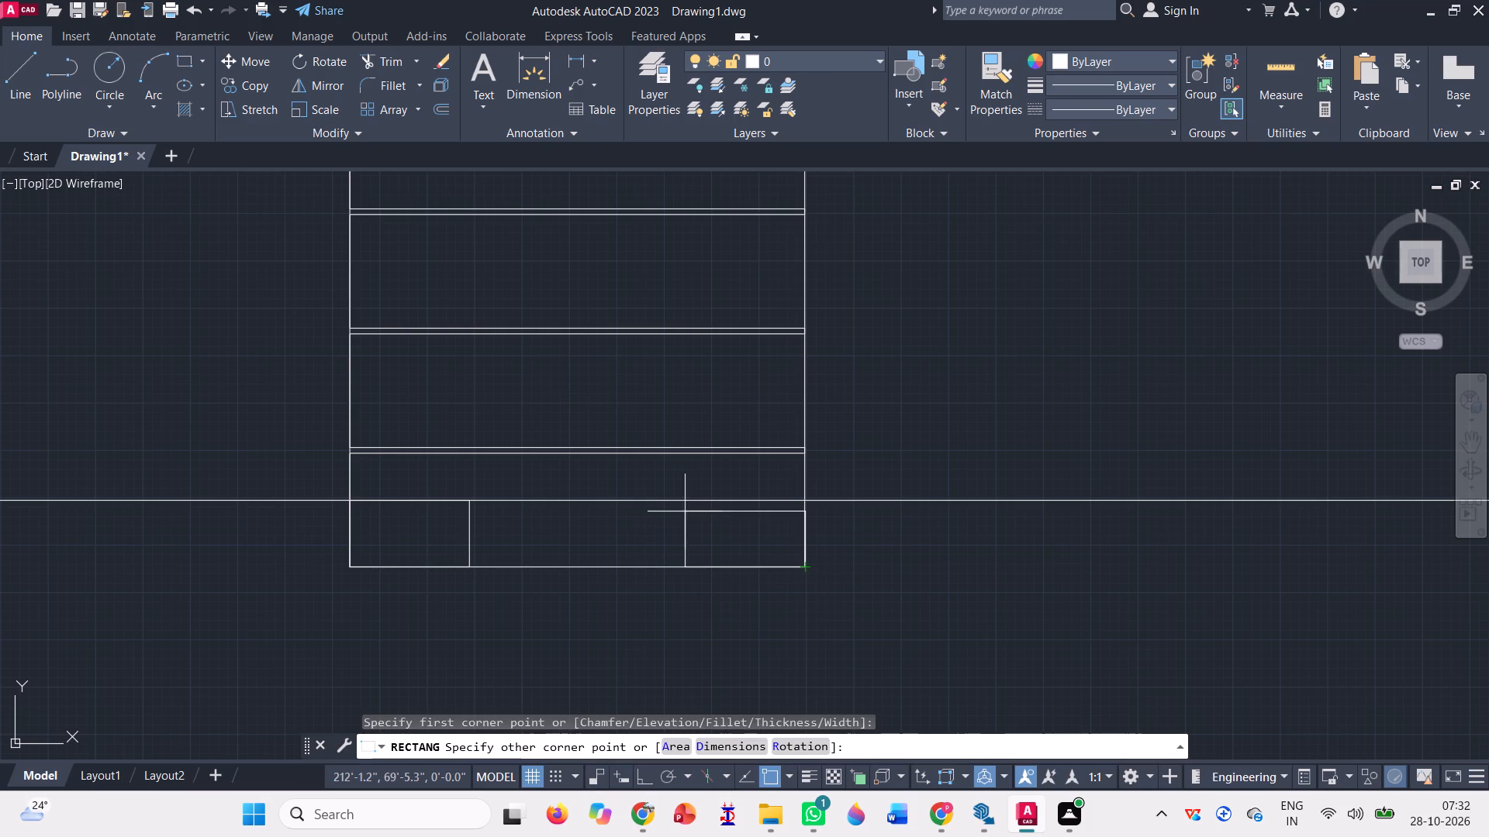
click(637, 501)
Draw a tall rectangle from the midpoint of the southeast rectangle's top edge to the outline's northeast corner.
scroll(760, 671, down, 1)
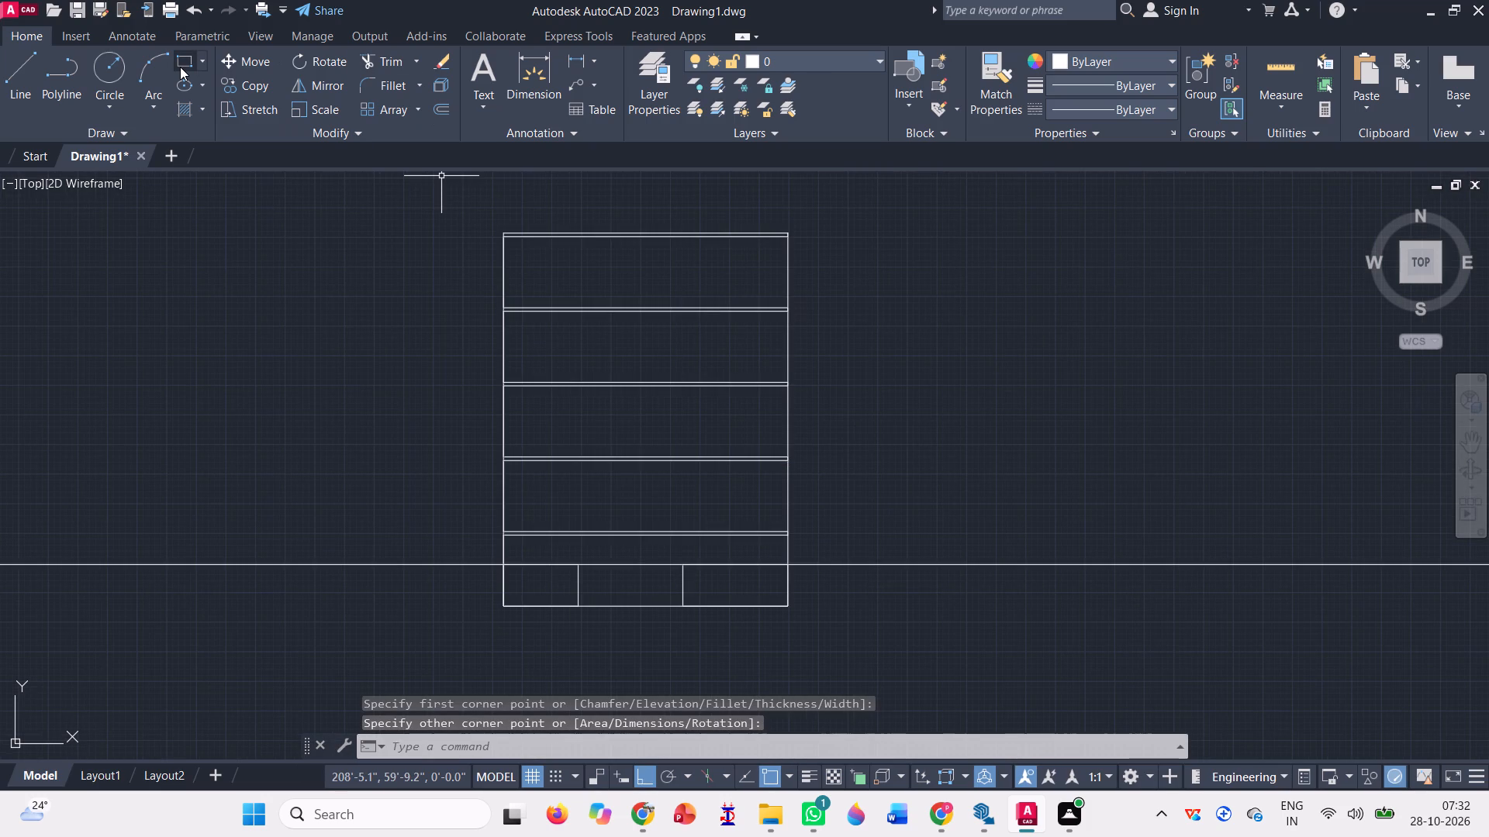
click(180, 67)
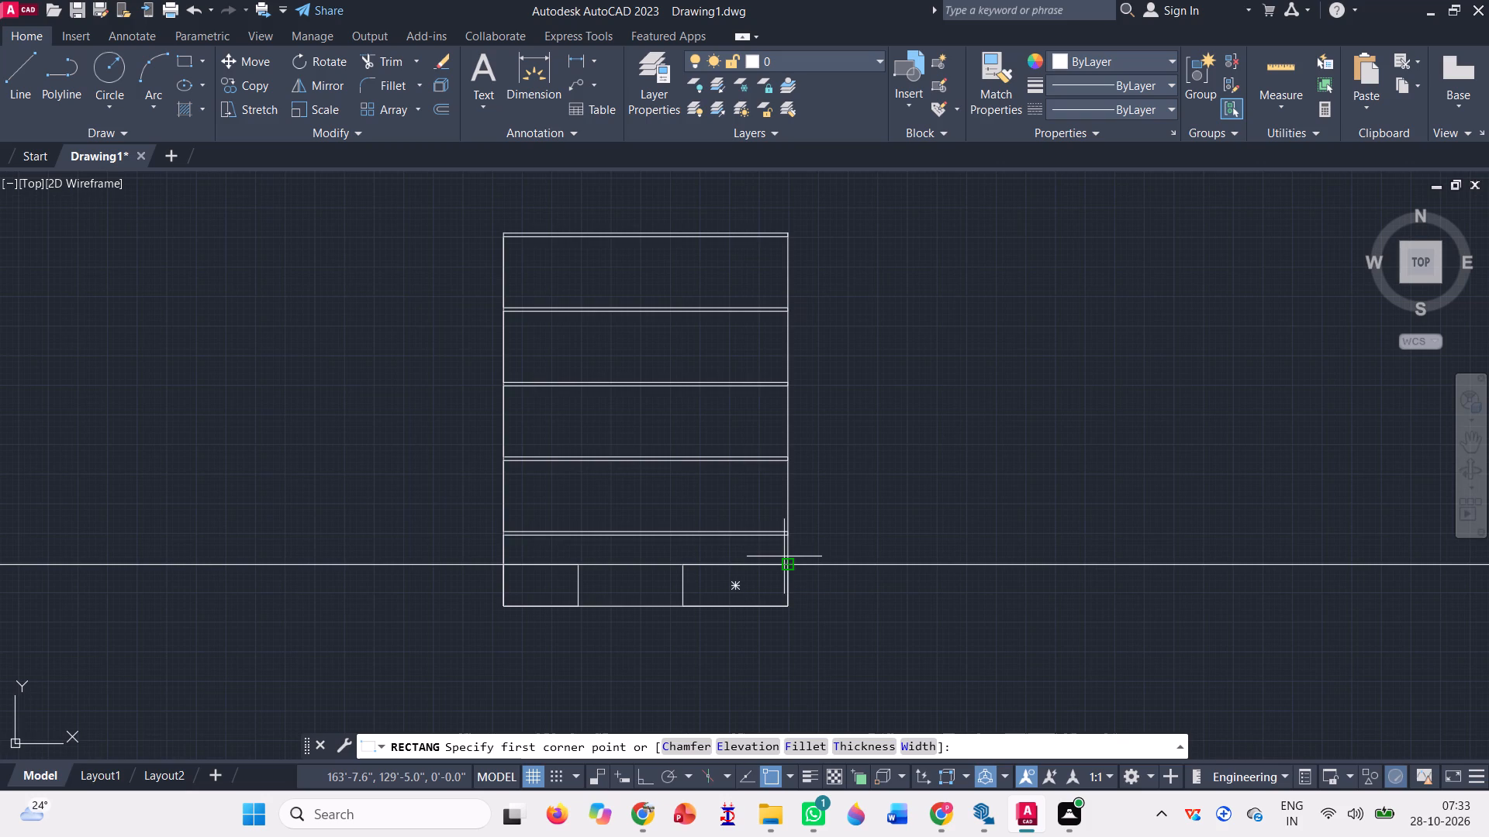
scroll(782, 569, up, 1)
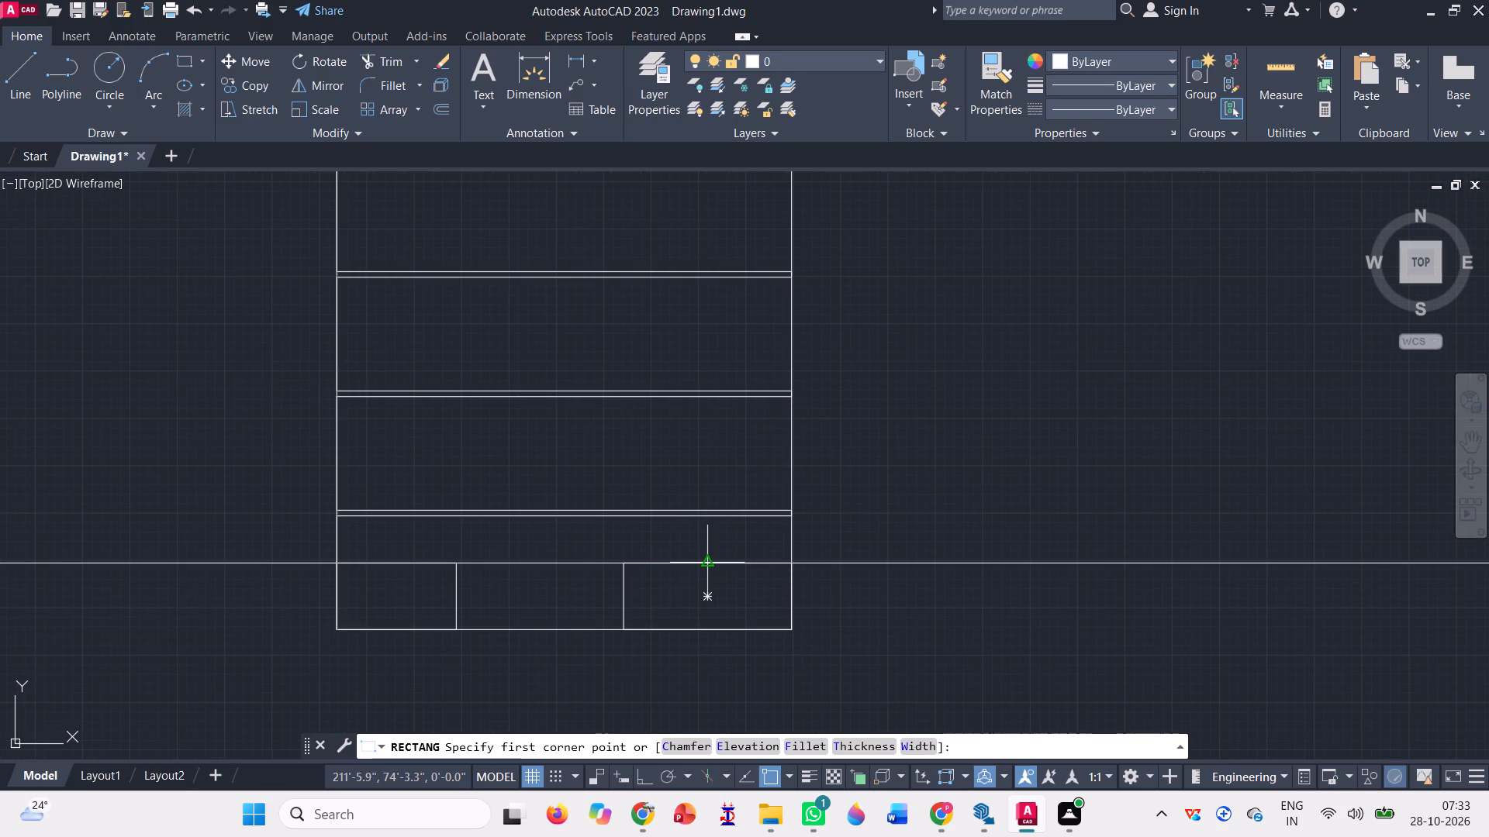
click(711, 563)
scroll(710, 594, down, 1)
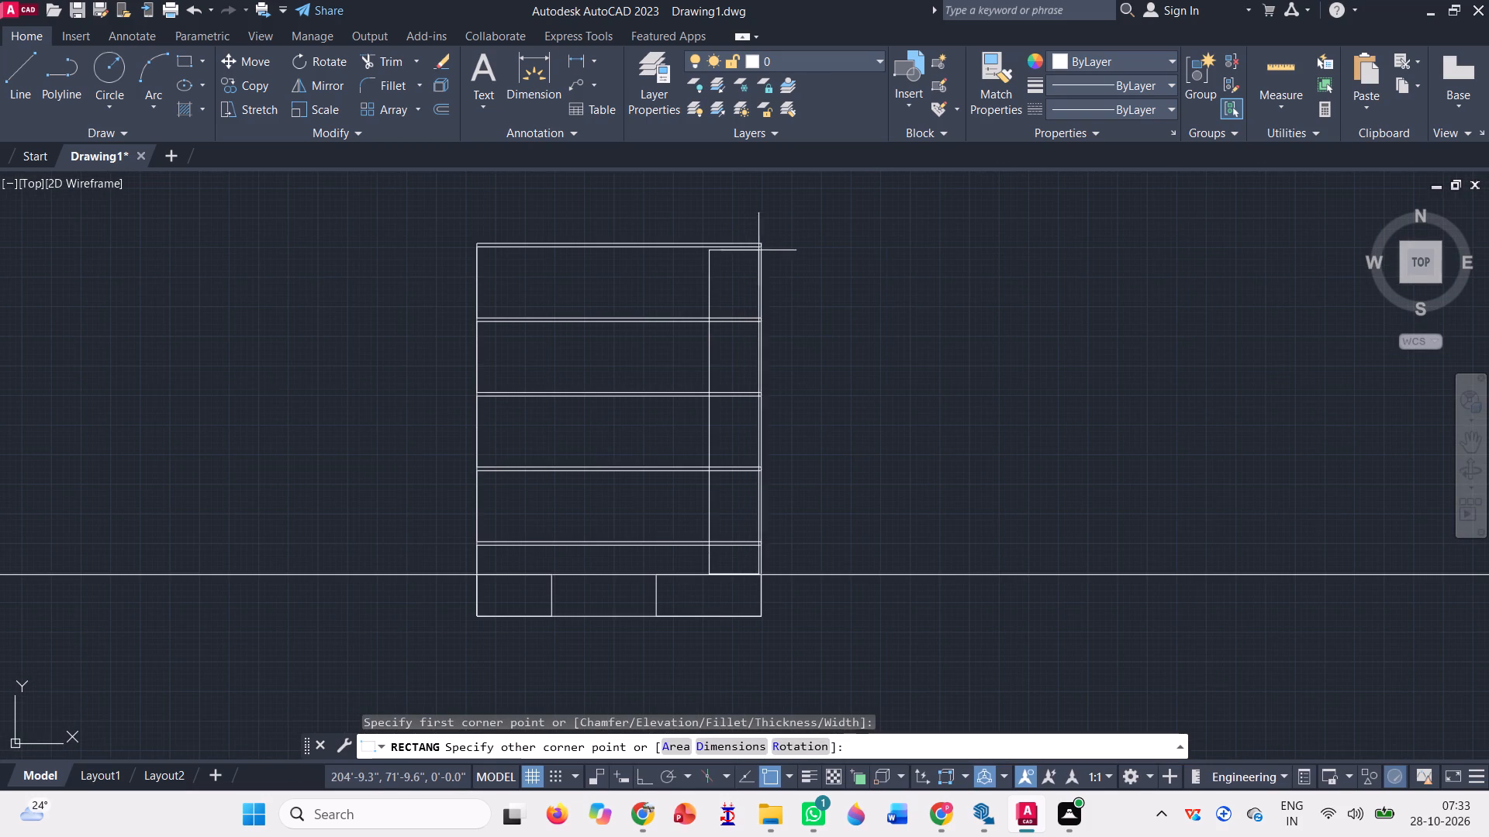
scroll(765, 244, up, 1)
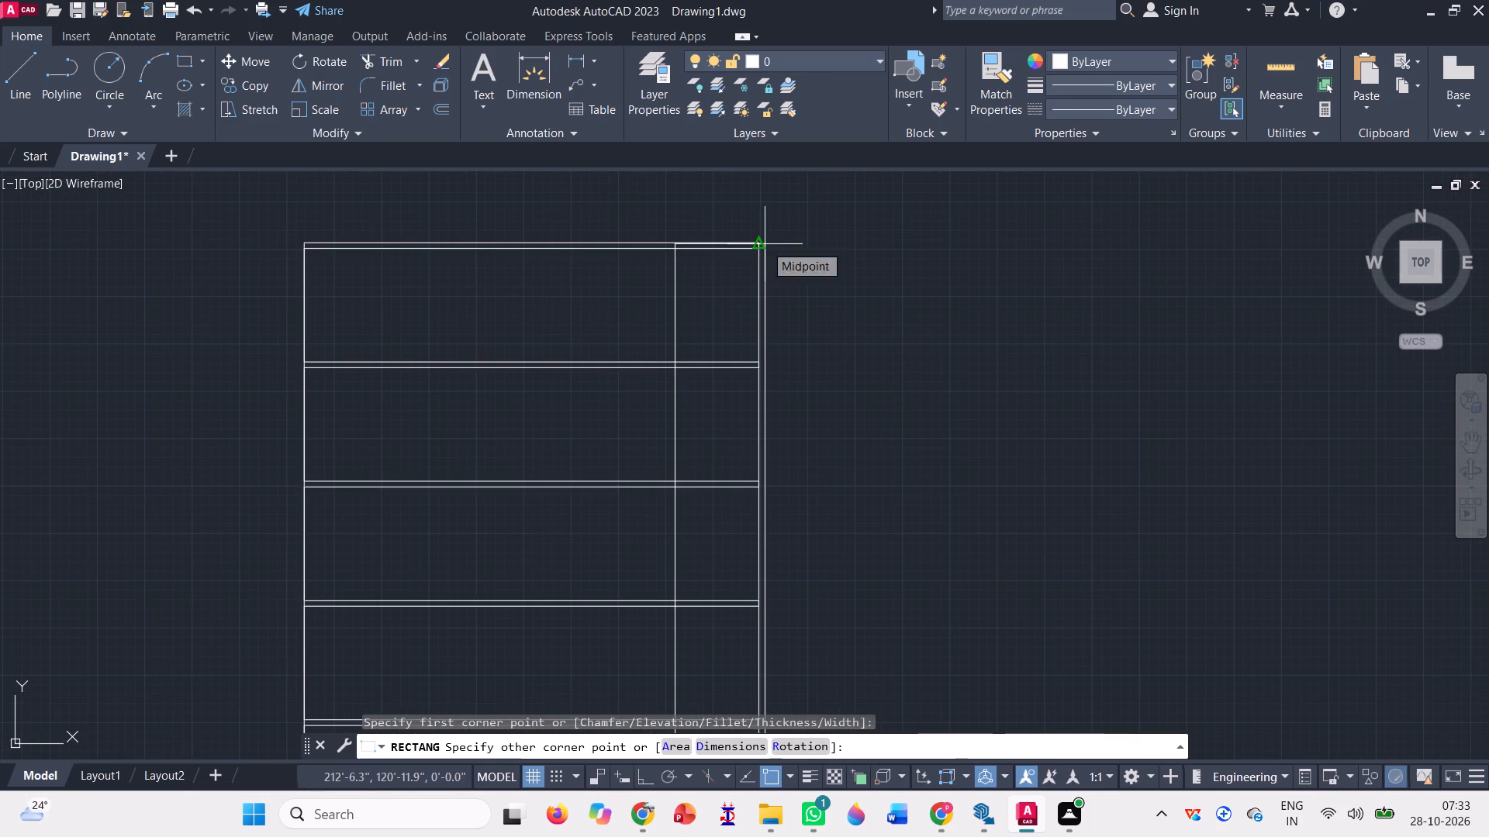
click(762, 237)
scroll(751, 323, down, 2)
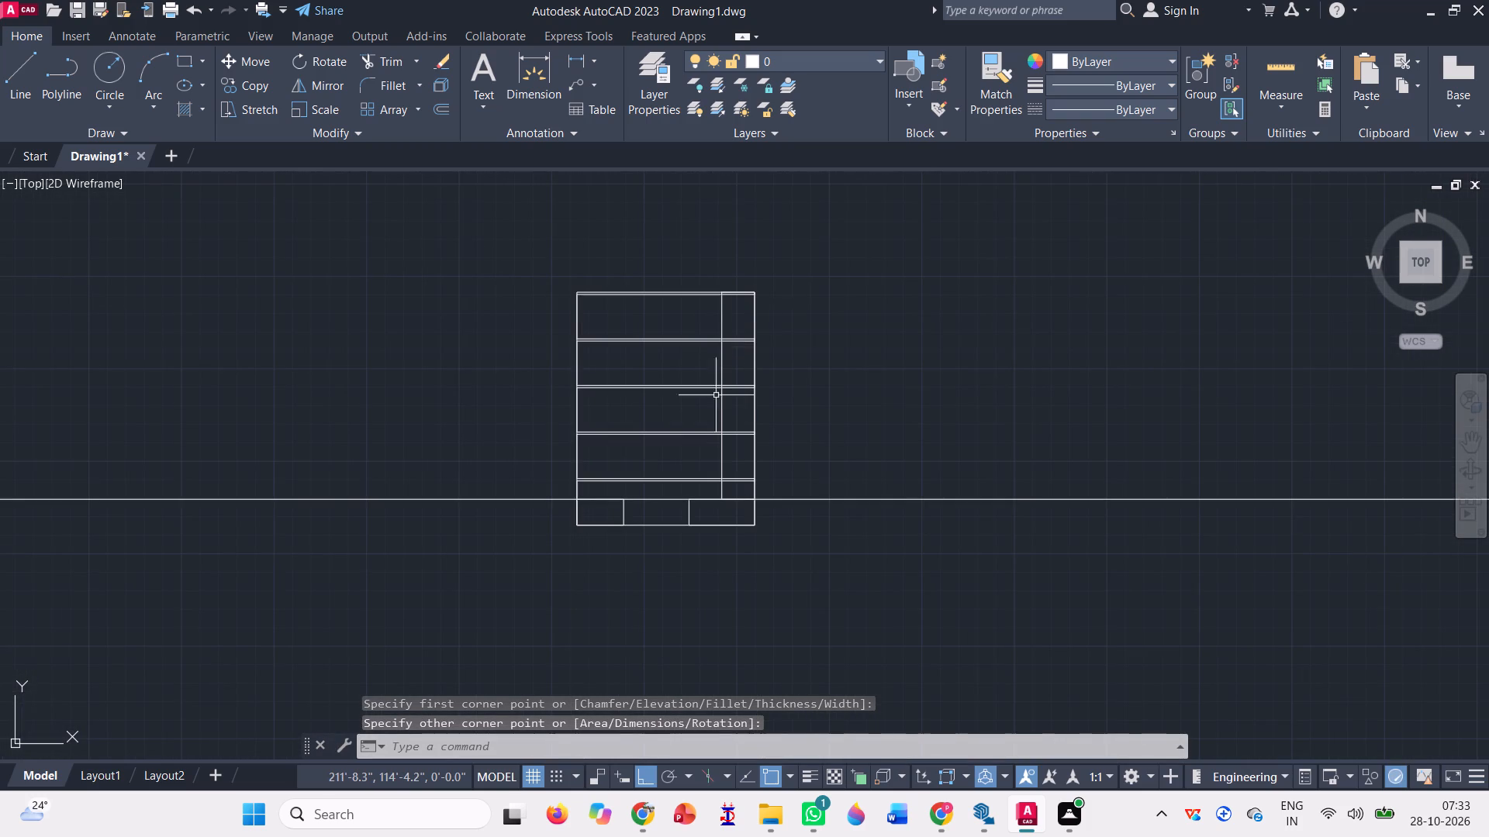
Move the horizontal construction line up about 1'8", using its intersection with the outline's west side as base point.
scroll(720, 410, up, 1)
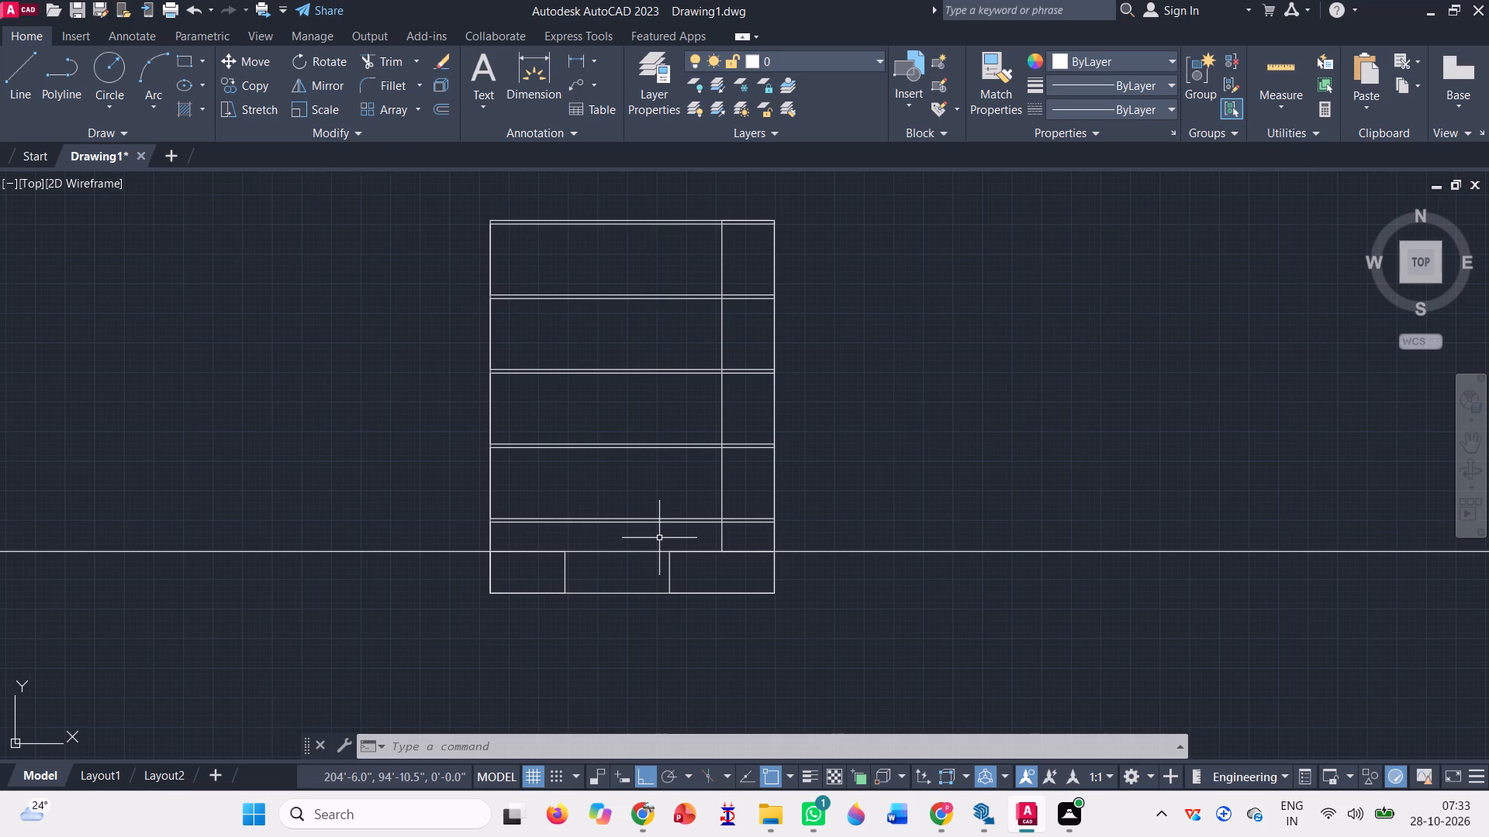
scroll(713, 572, up, 1)
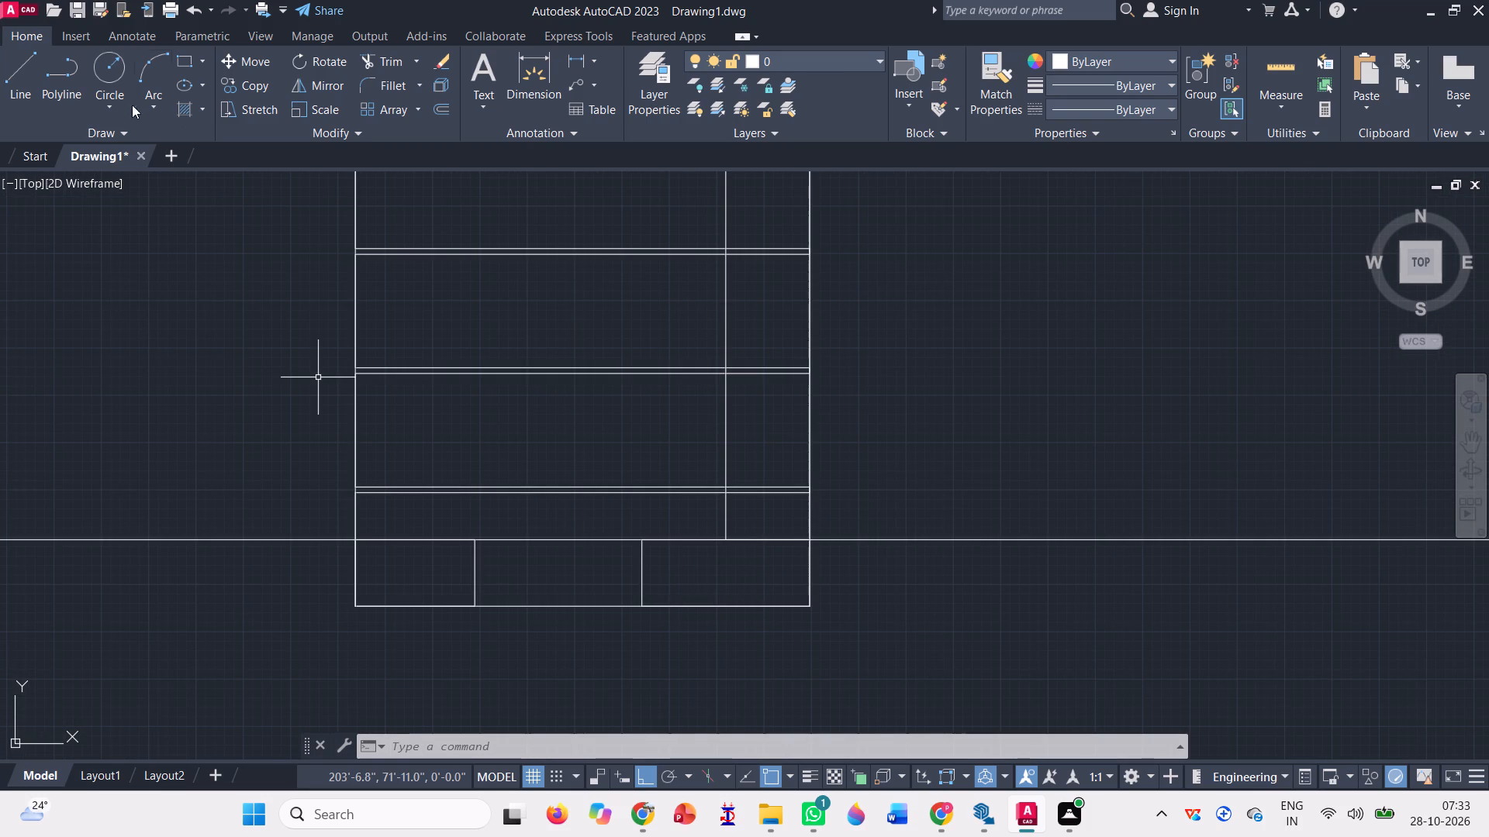
click(302, 592)
click(172, 420)
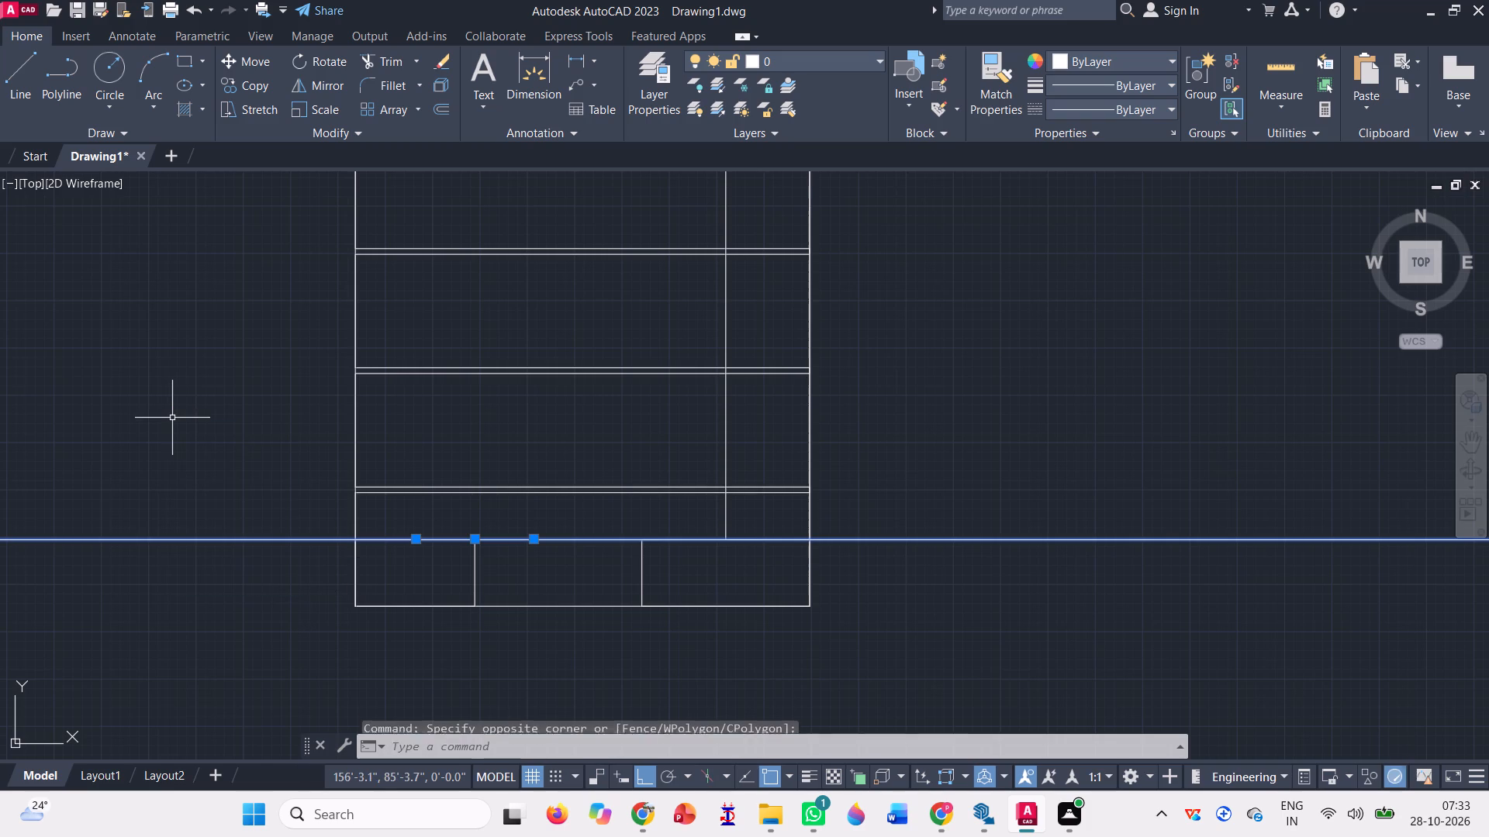
text(m)
key(space)
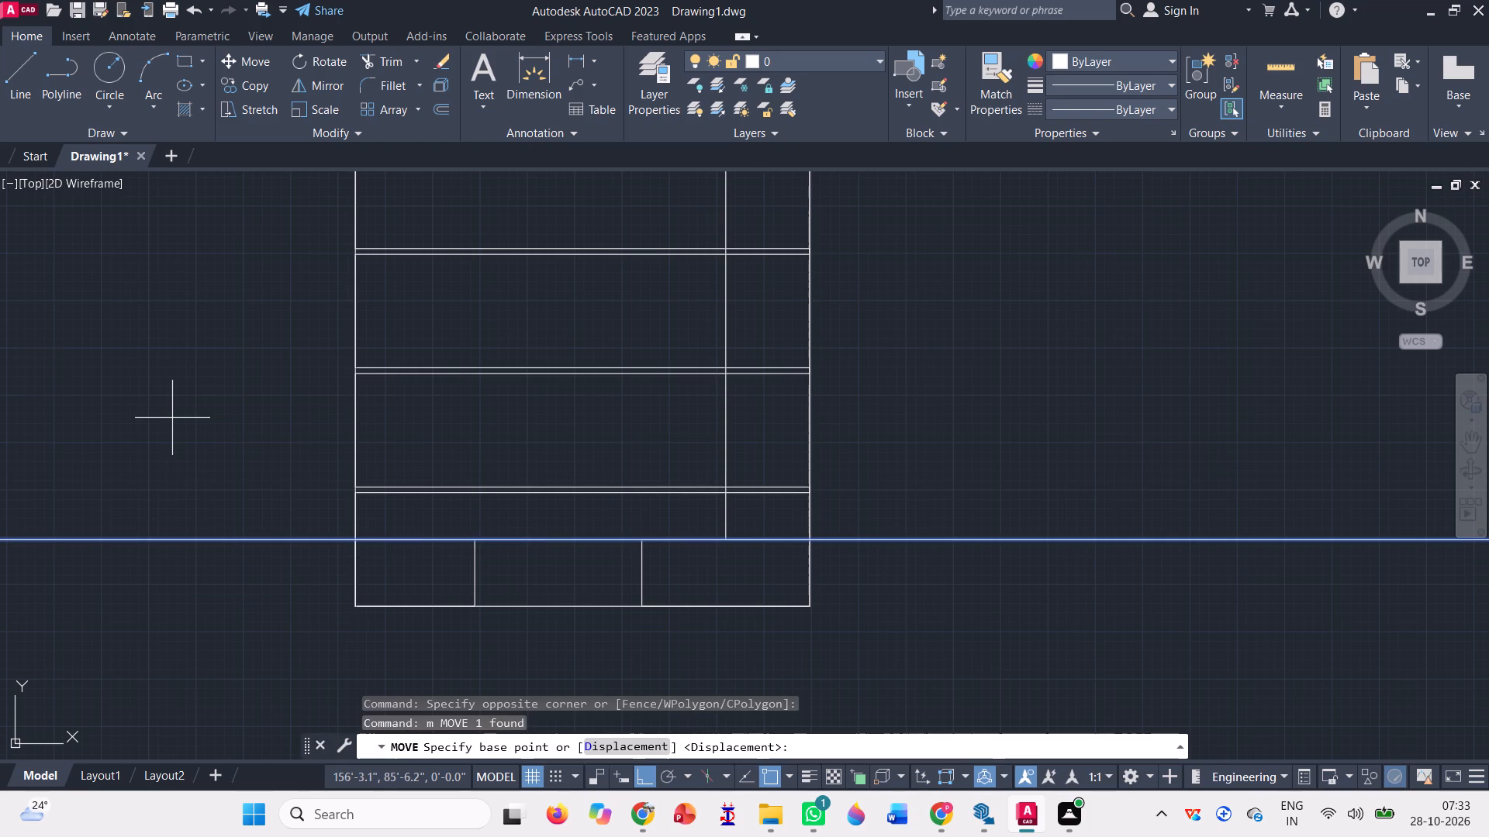
click(354, 541)
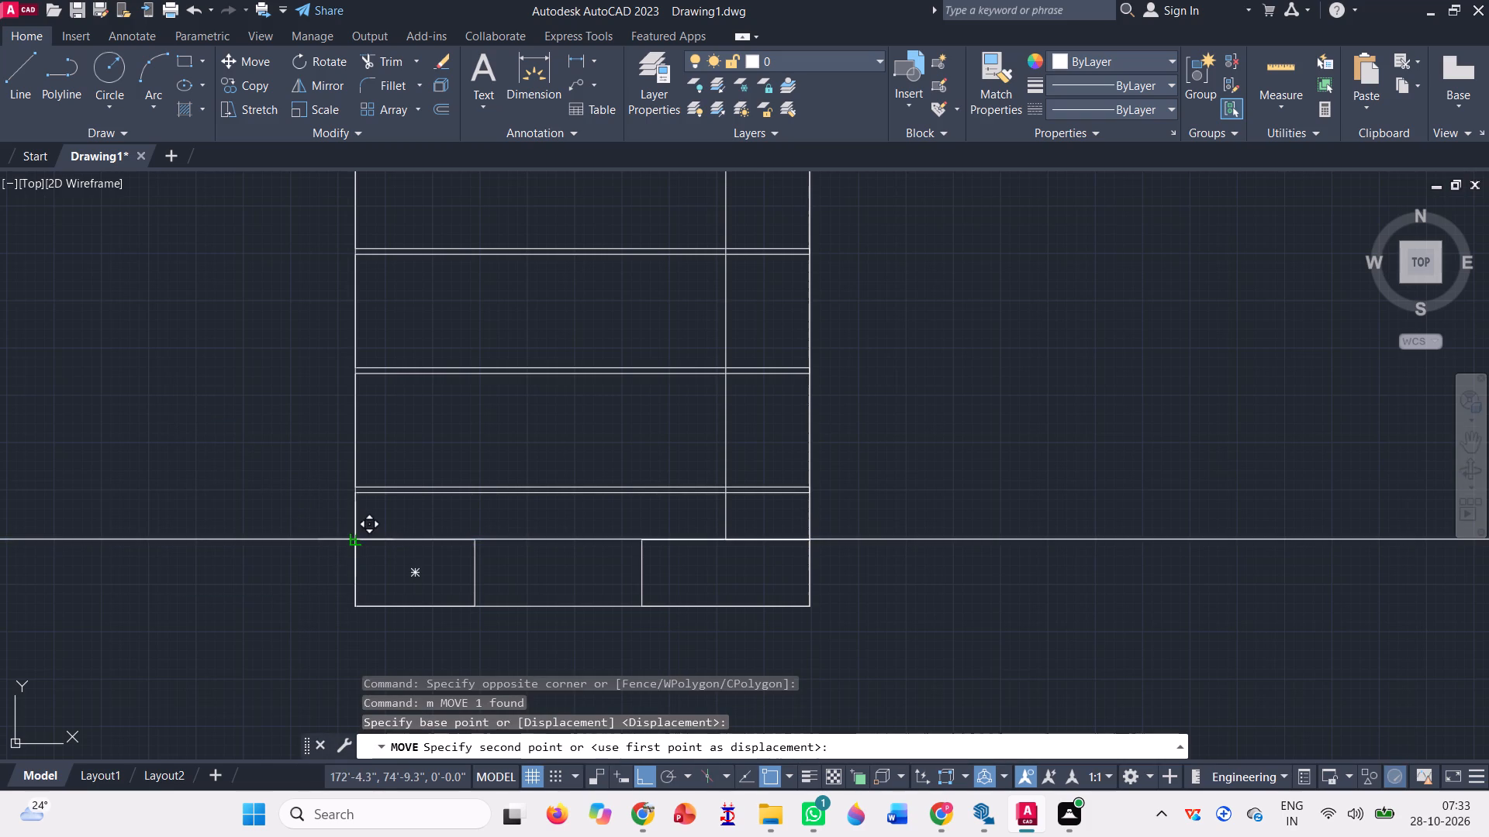
click(358, 521)
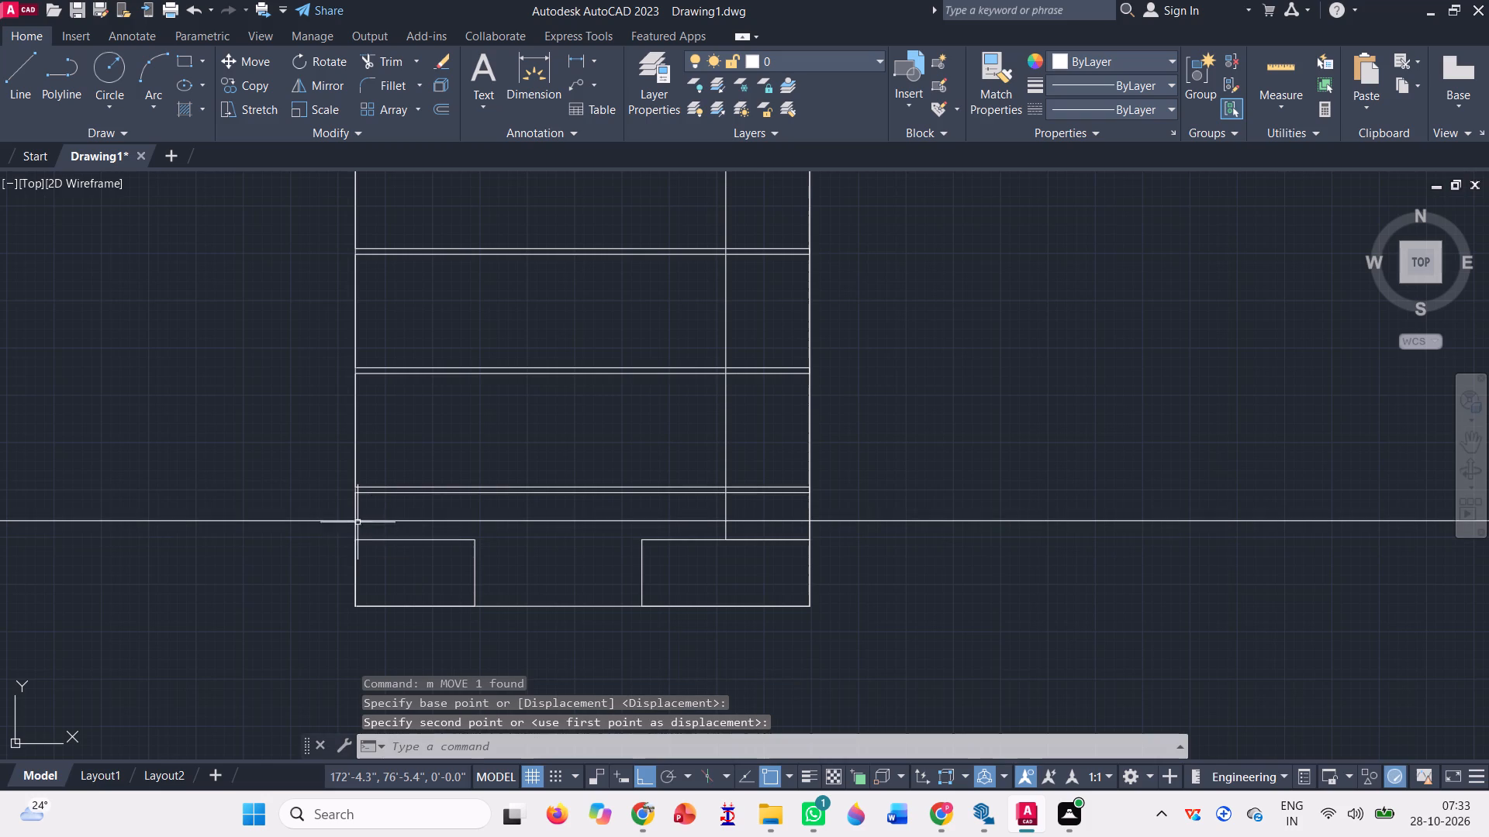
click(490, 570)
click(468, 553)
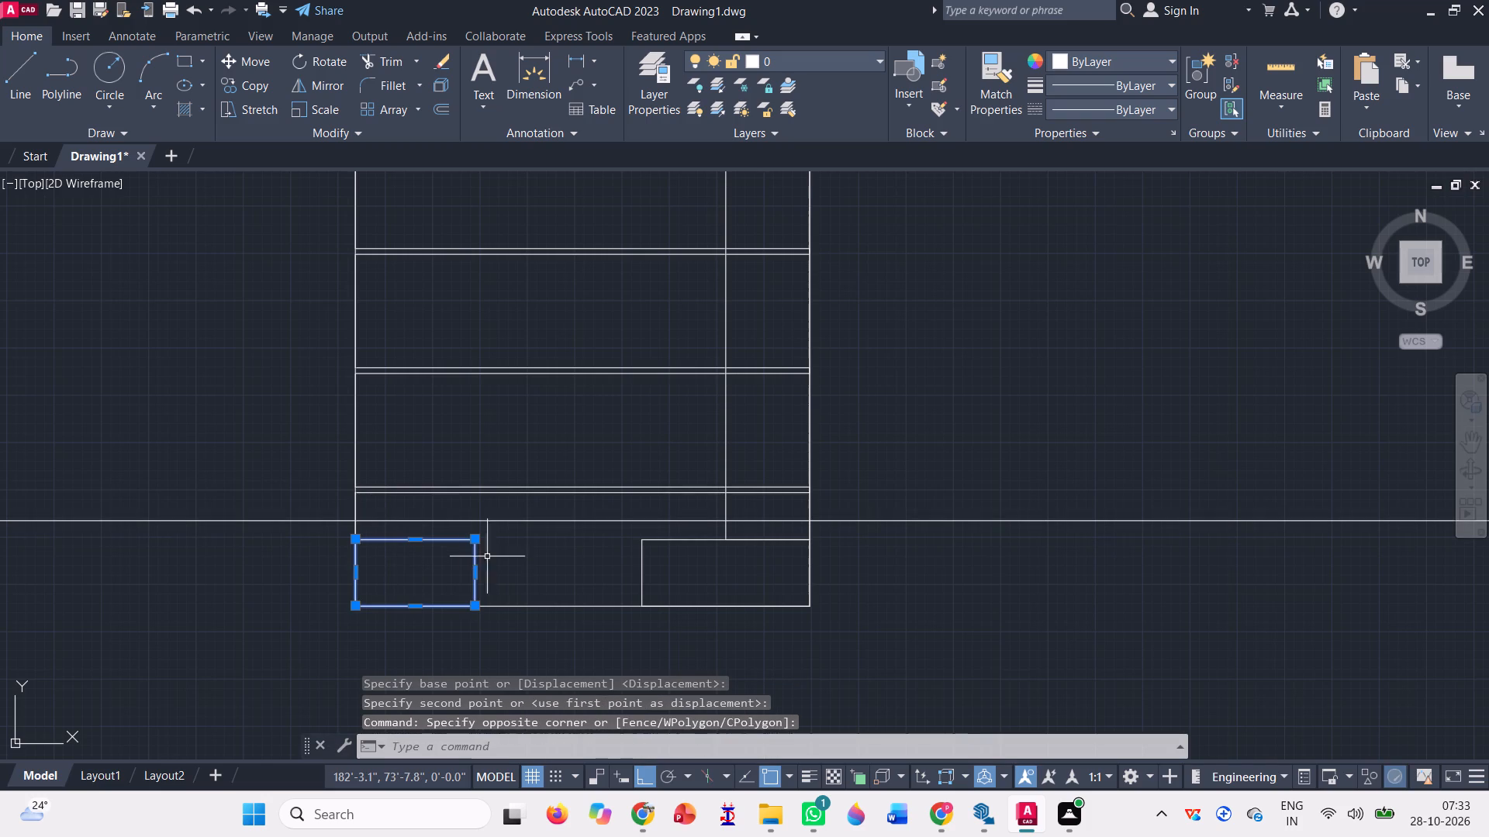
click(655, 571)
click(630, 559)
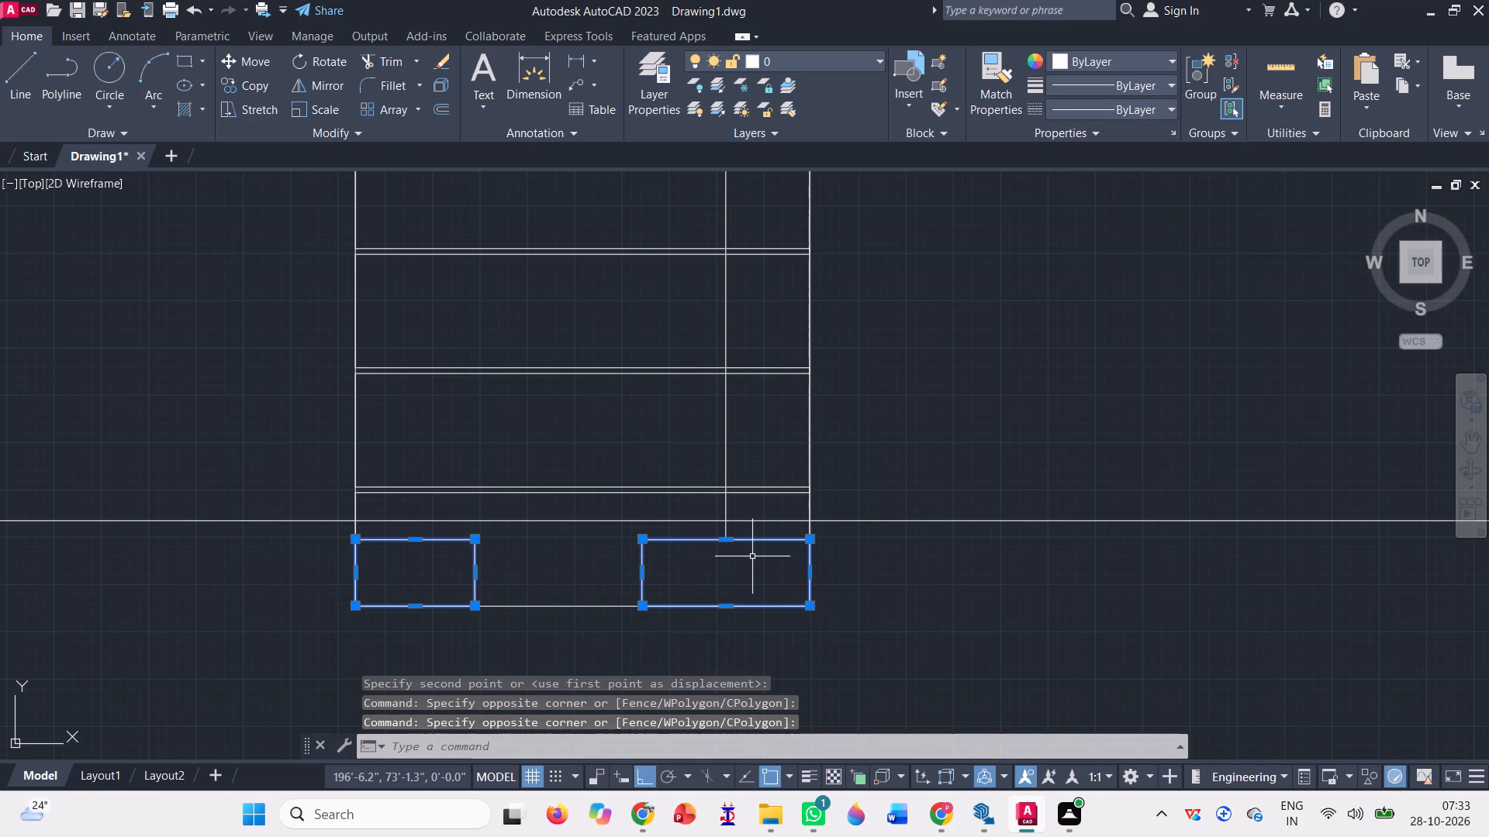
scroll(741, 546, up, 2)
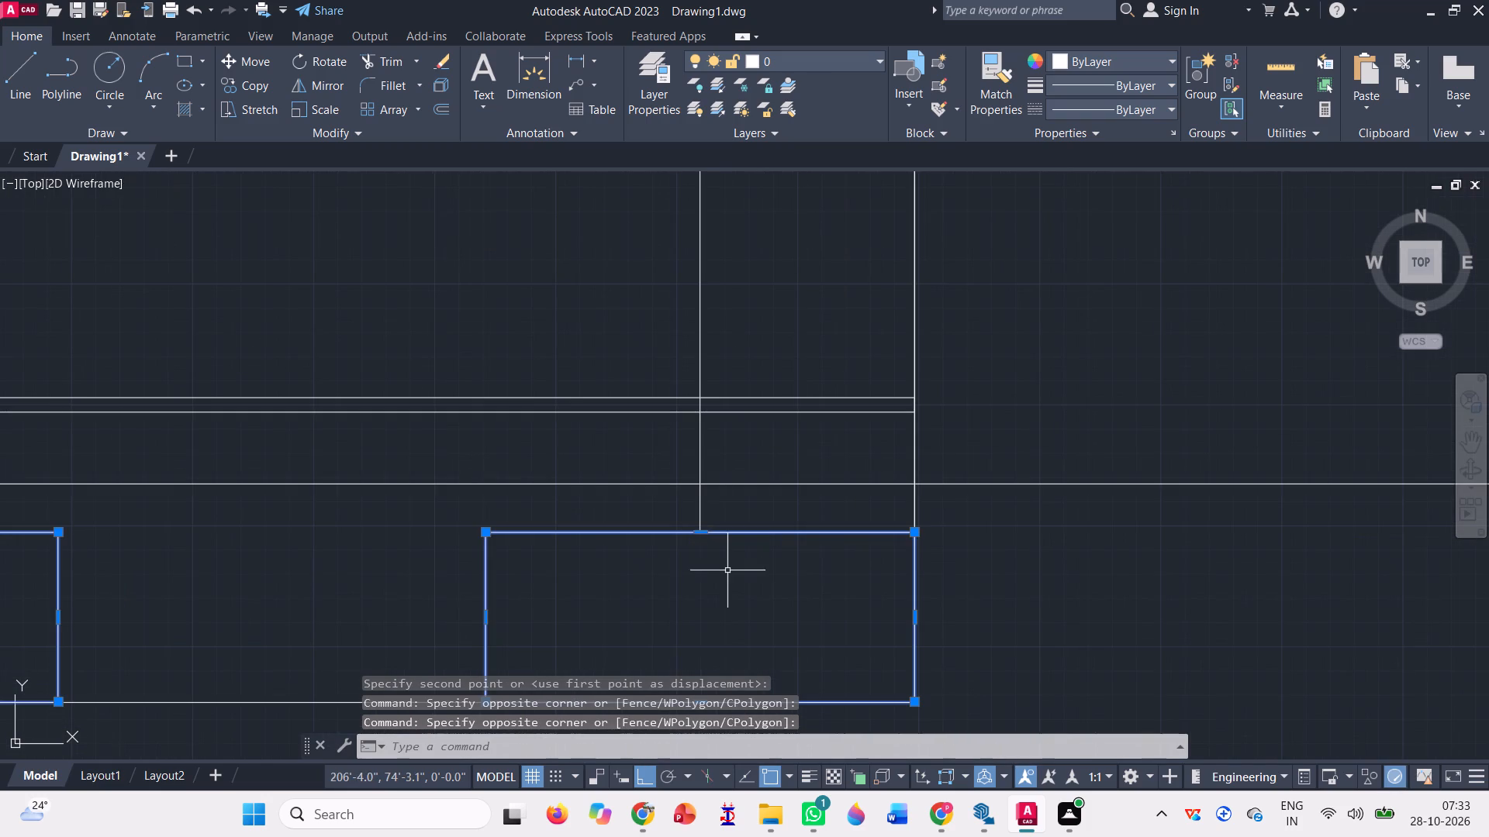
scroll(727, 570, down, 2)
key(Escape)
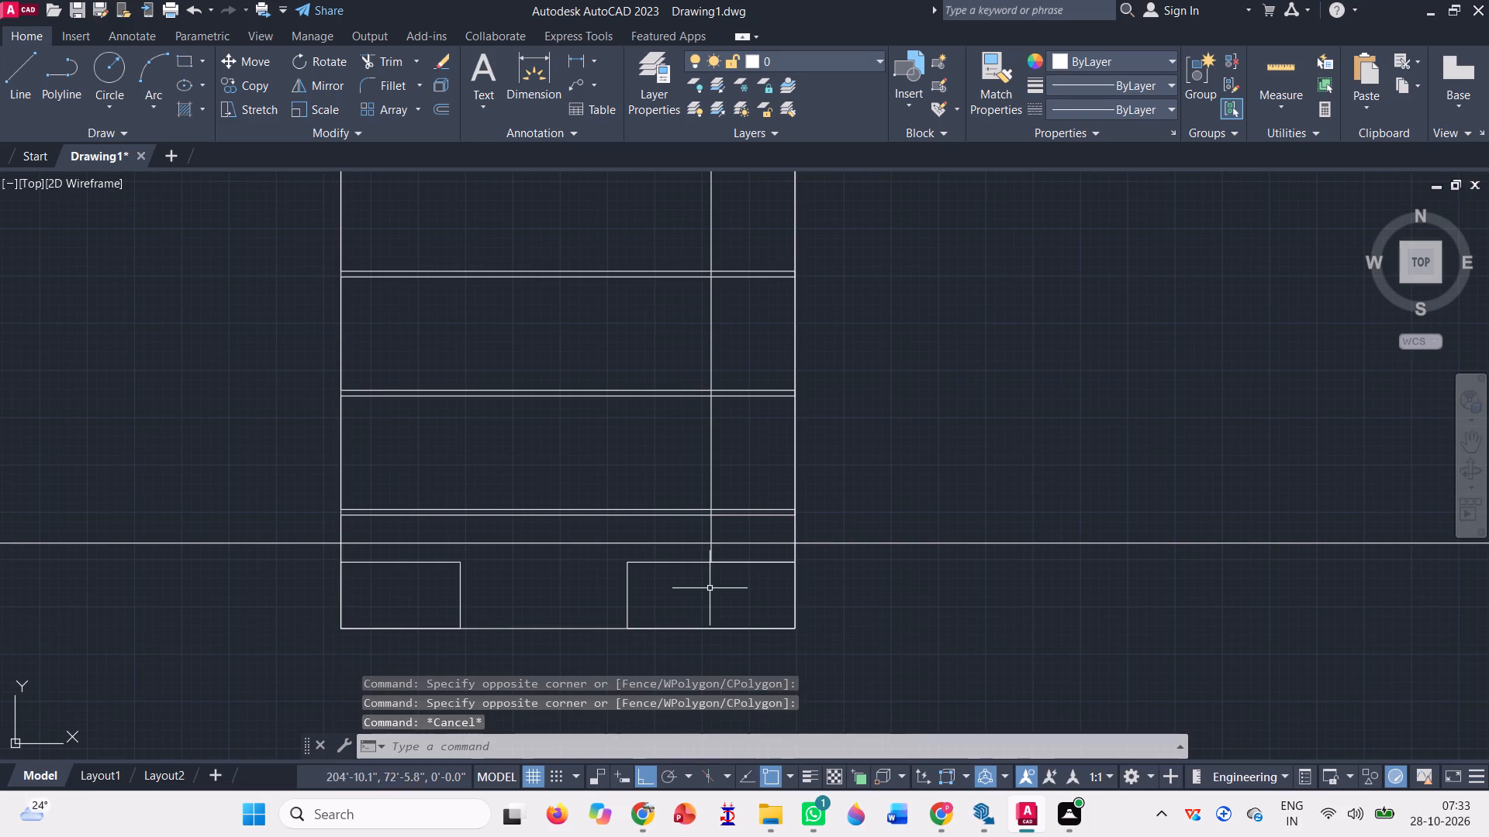
Draw a rectangle about 10'6" wide by 7'6" high from the outline's southwest corner up to the raised construction line.
click(181, 57)
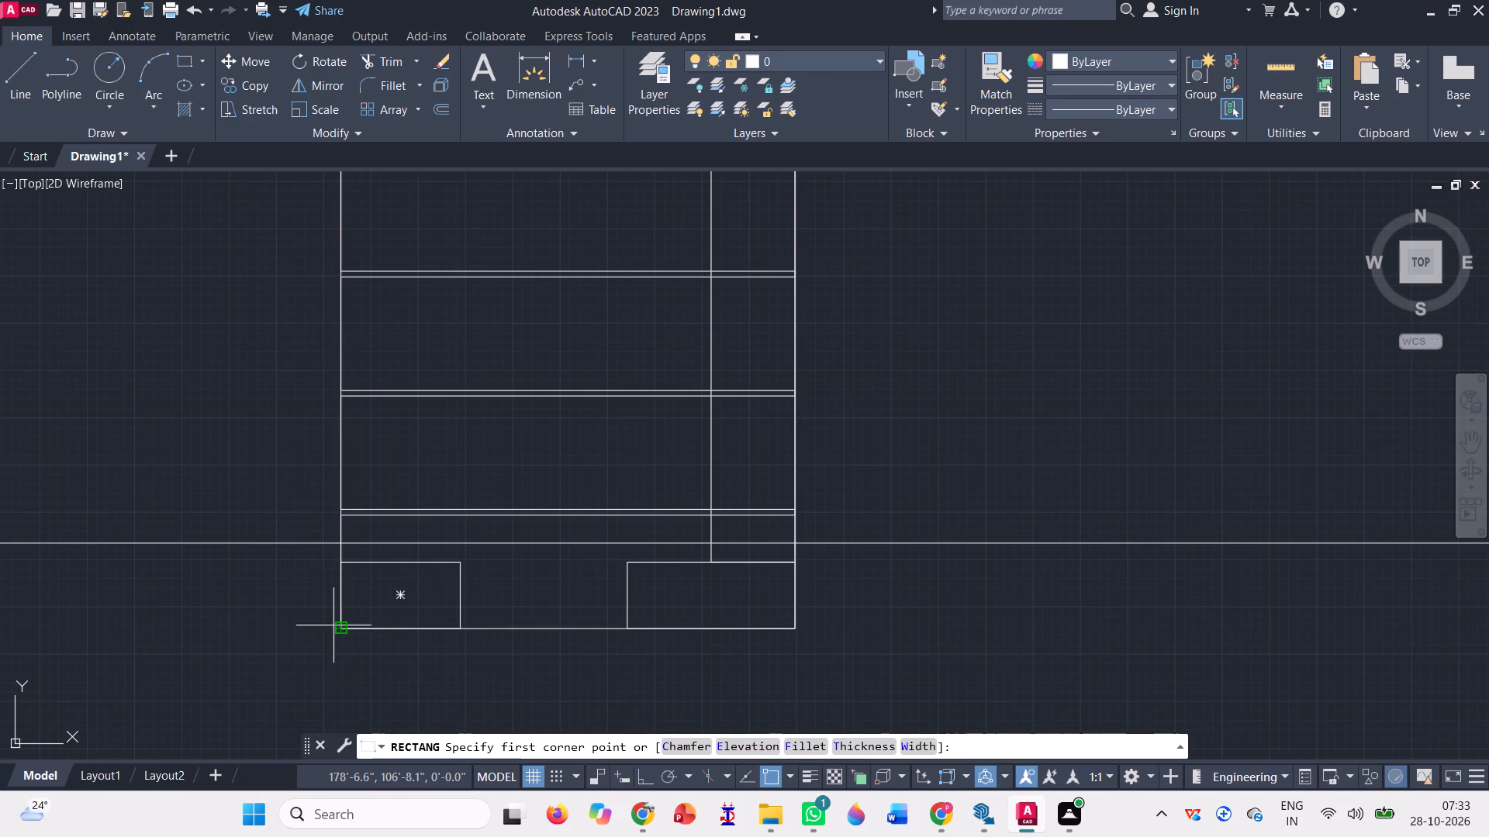
click(337, 624)
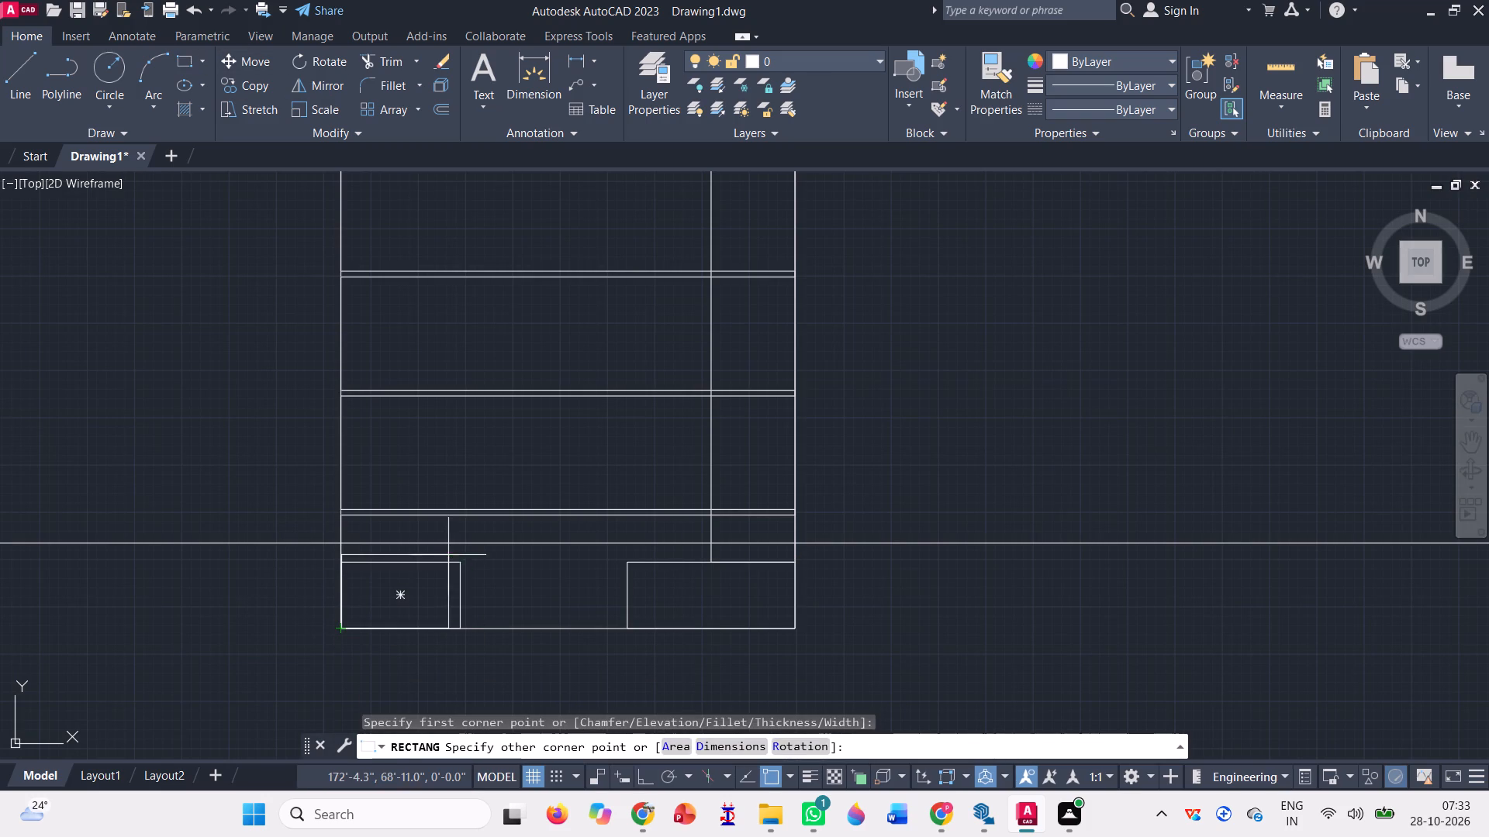
click(464, 541)
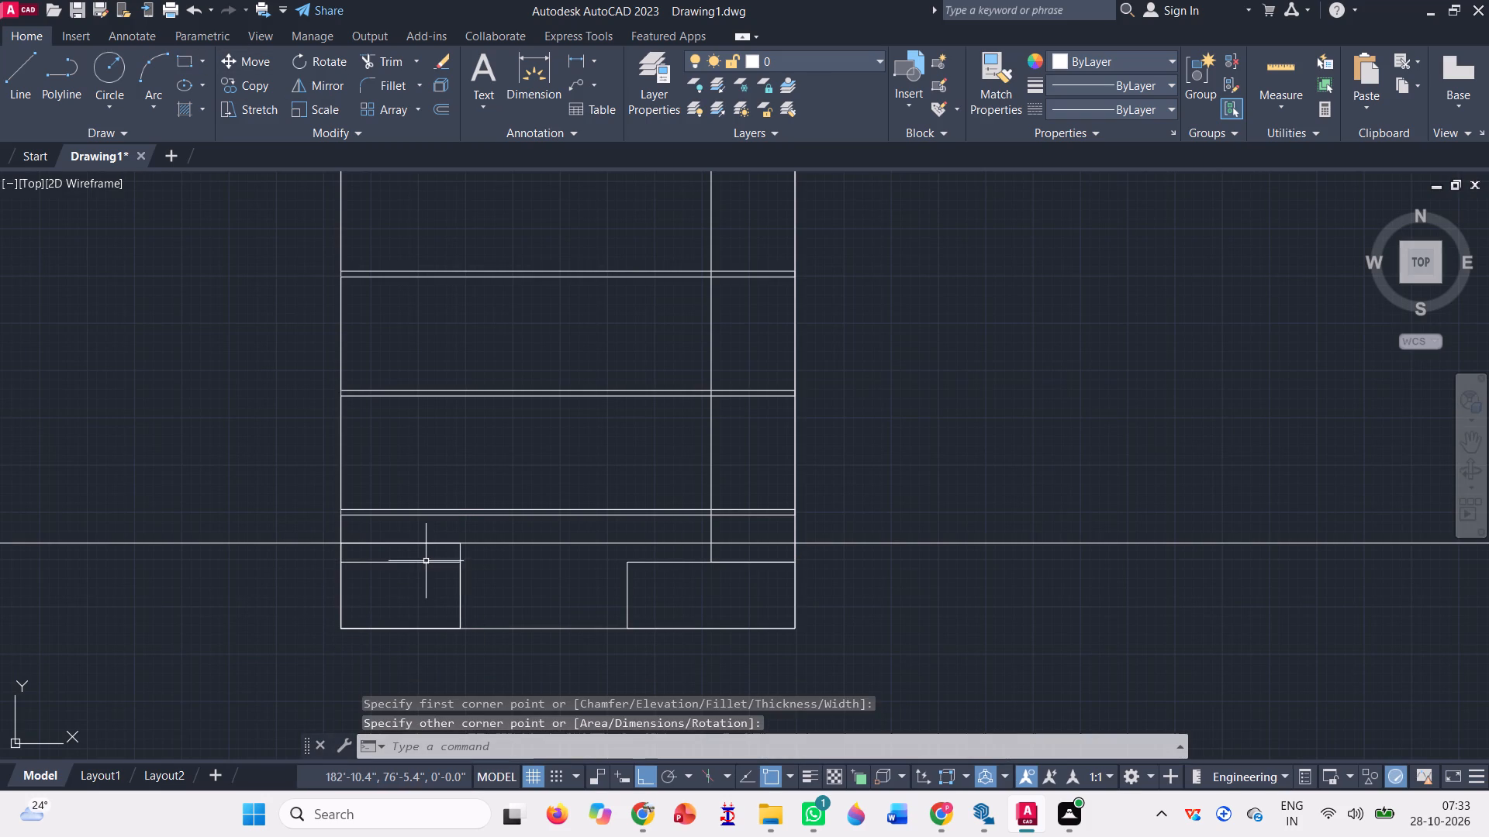
Select the original, shorter rectangle at the outline's southwest corner.
click(424, 559)
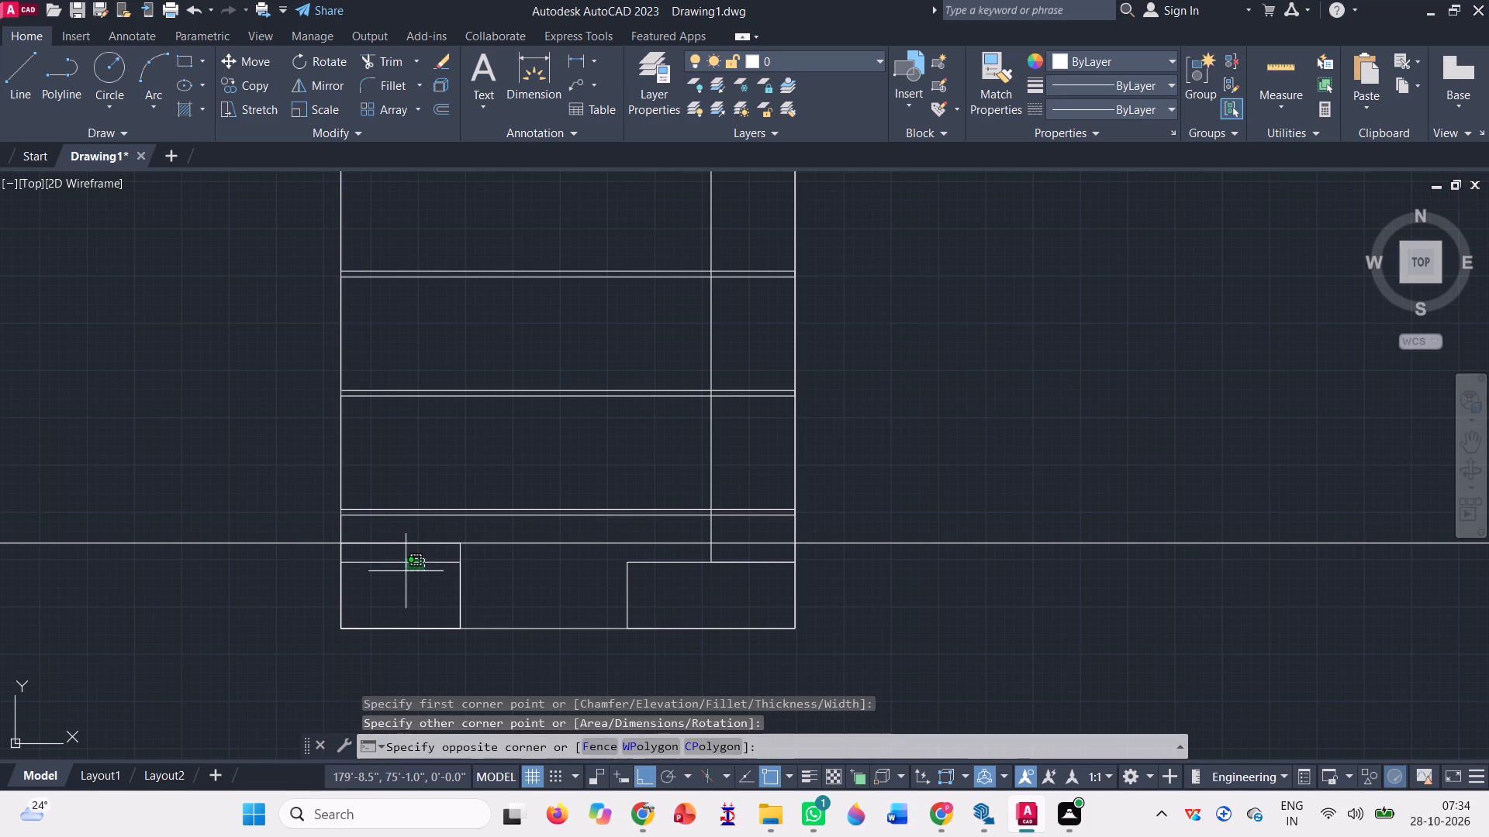
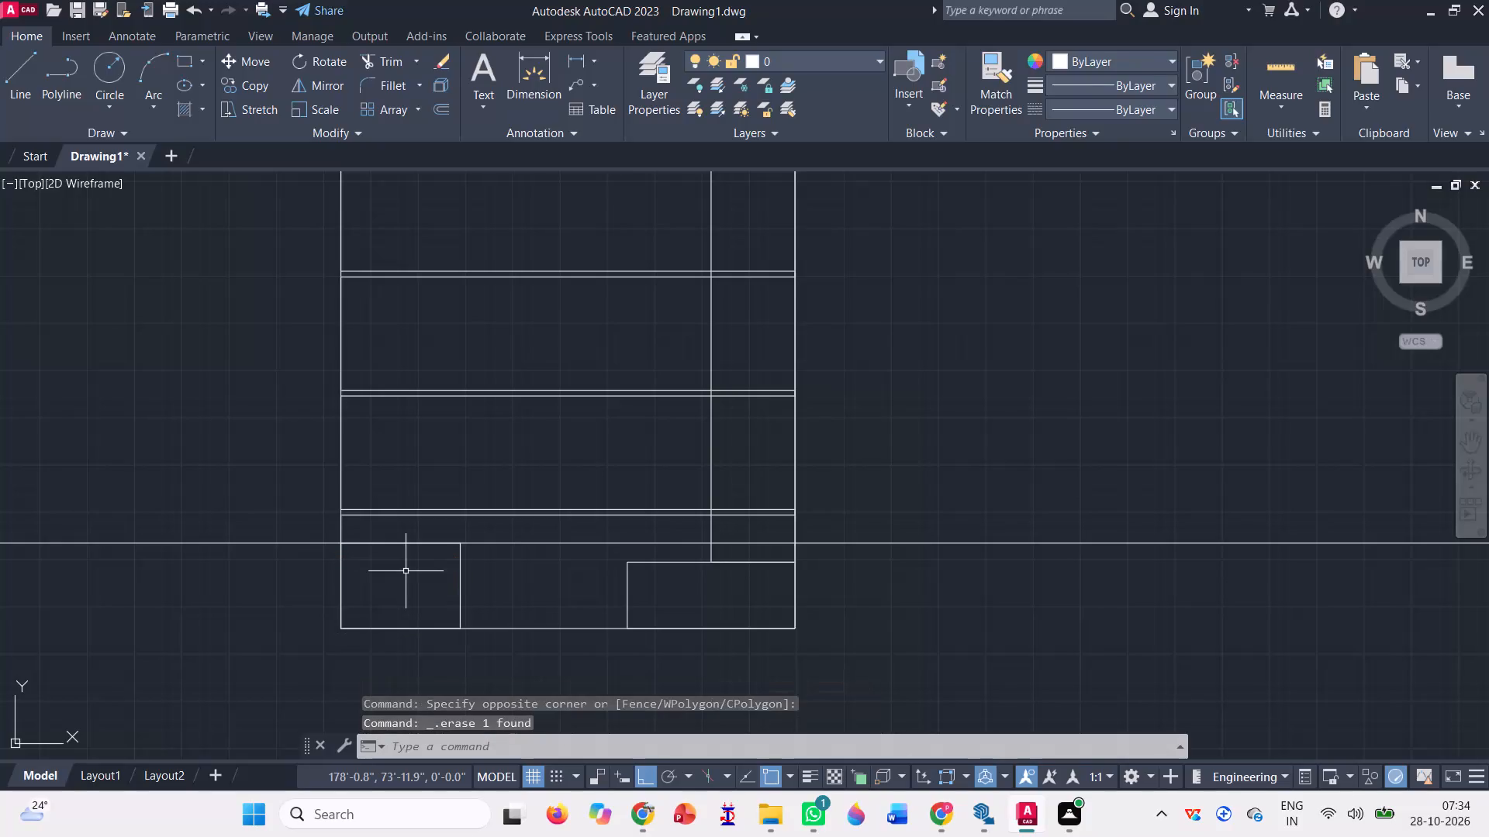
Draw a rectangle about 15' wide by 7'6" high from the outline's southeast corner up to the horizontal construction line.
click(188, 64)
click(802, 632)
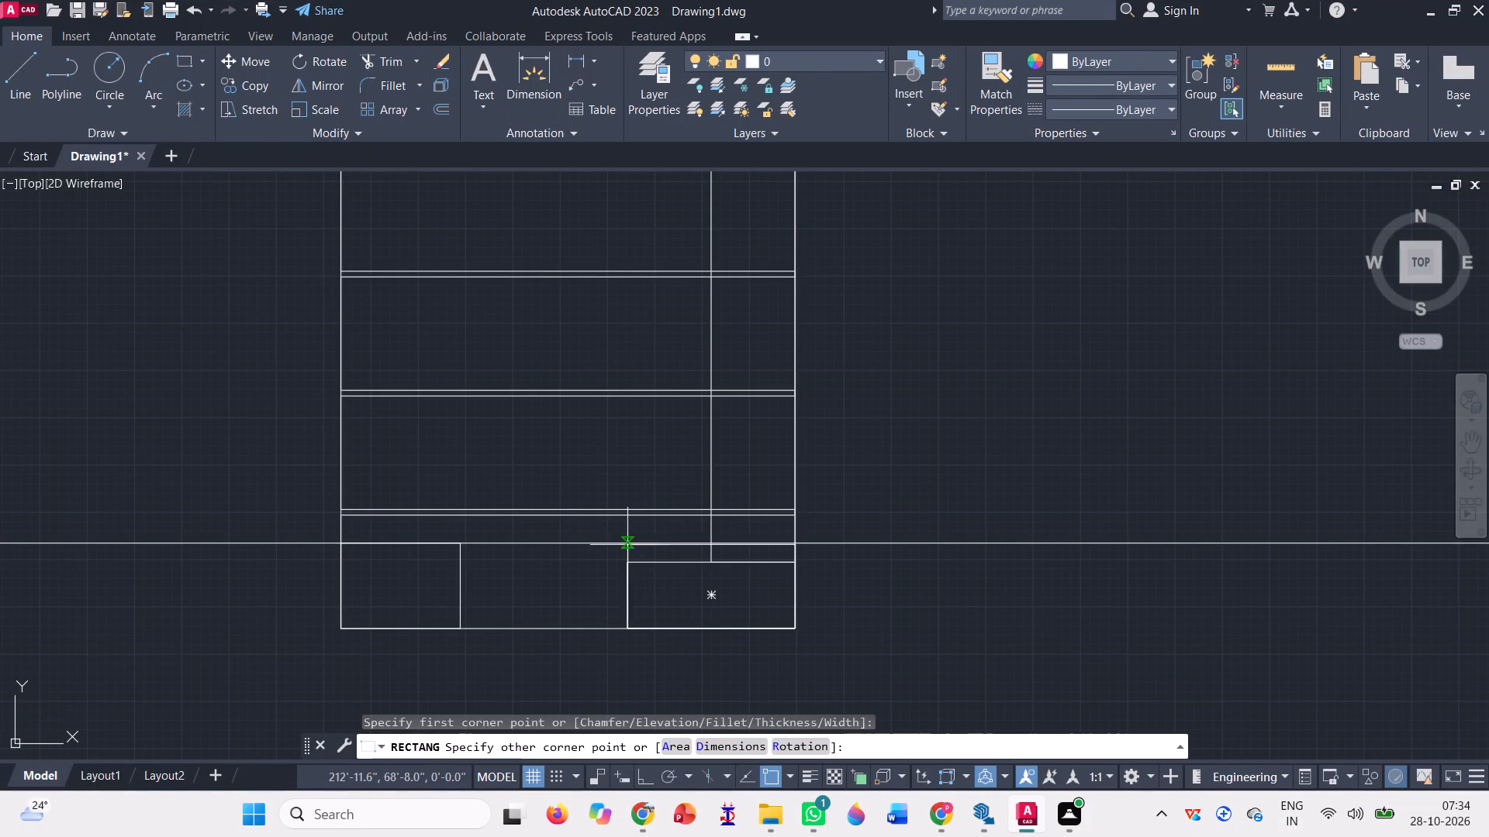
scroll(624, 541, up, 2)
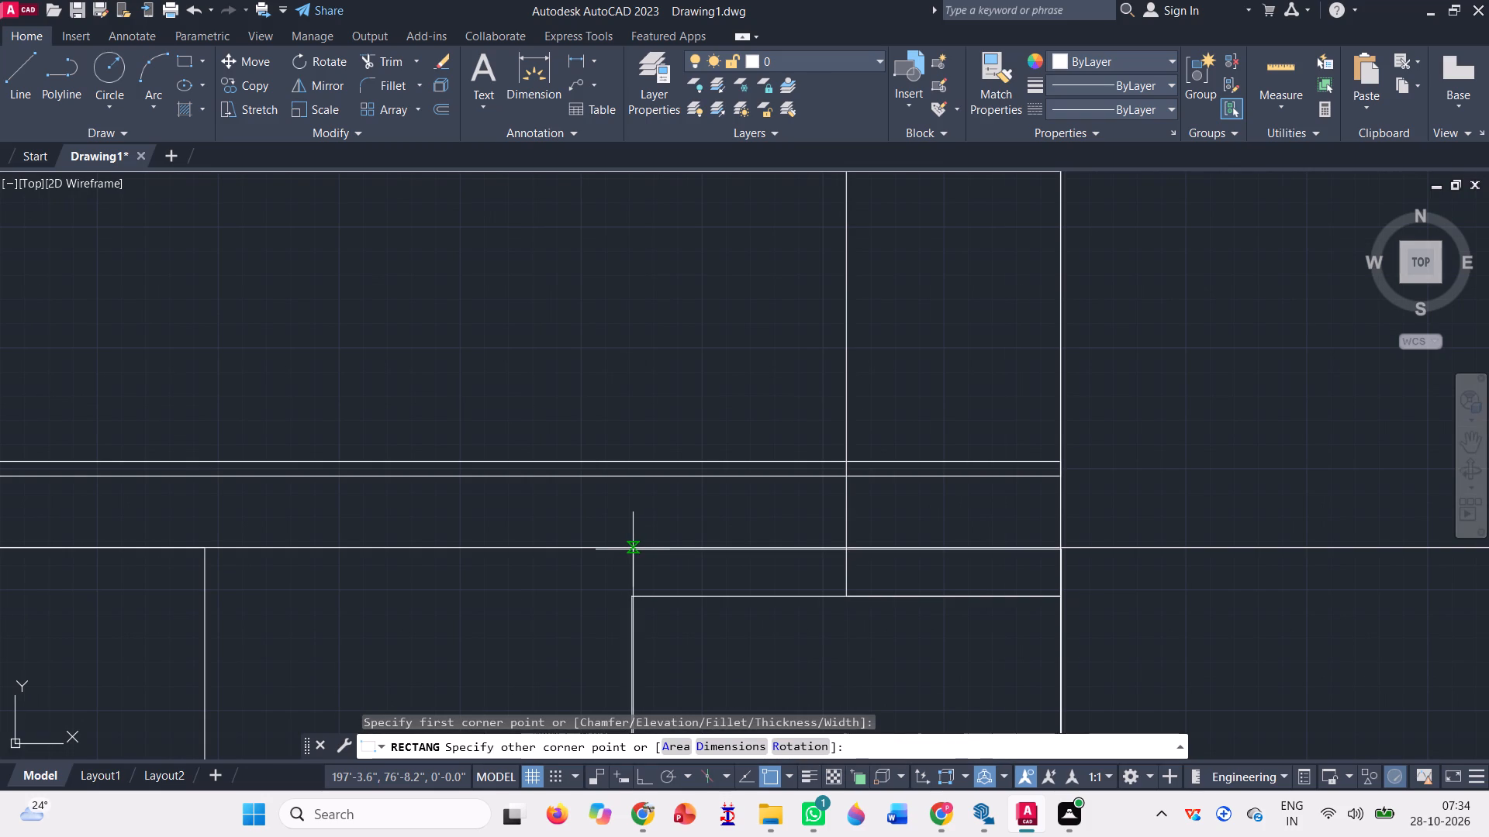
click(628, 545)
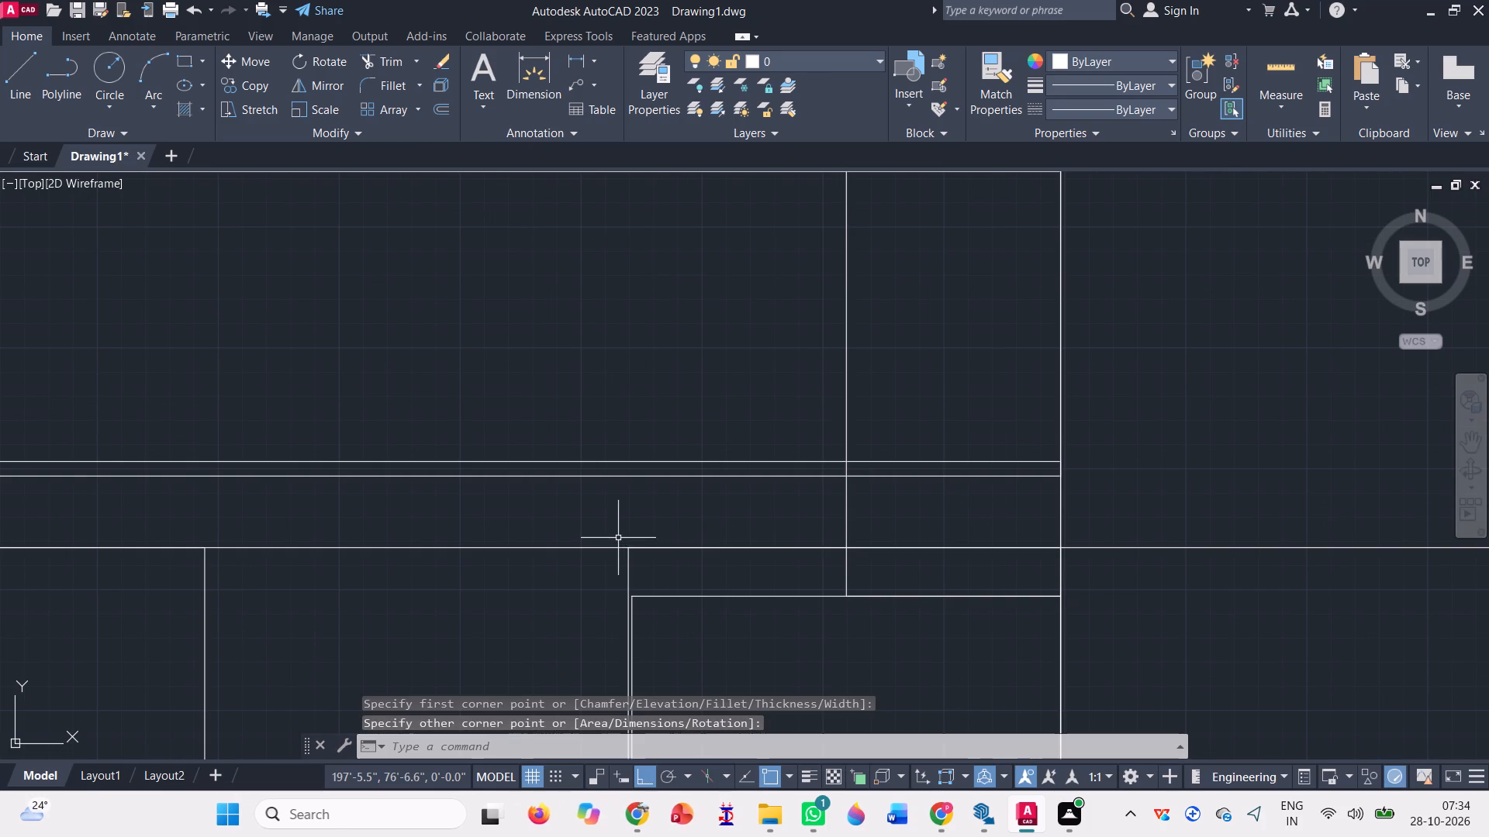
Erase the original, shorter rectangle at the outline's southeast corner.
click(788, 615)
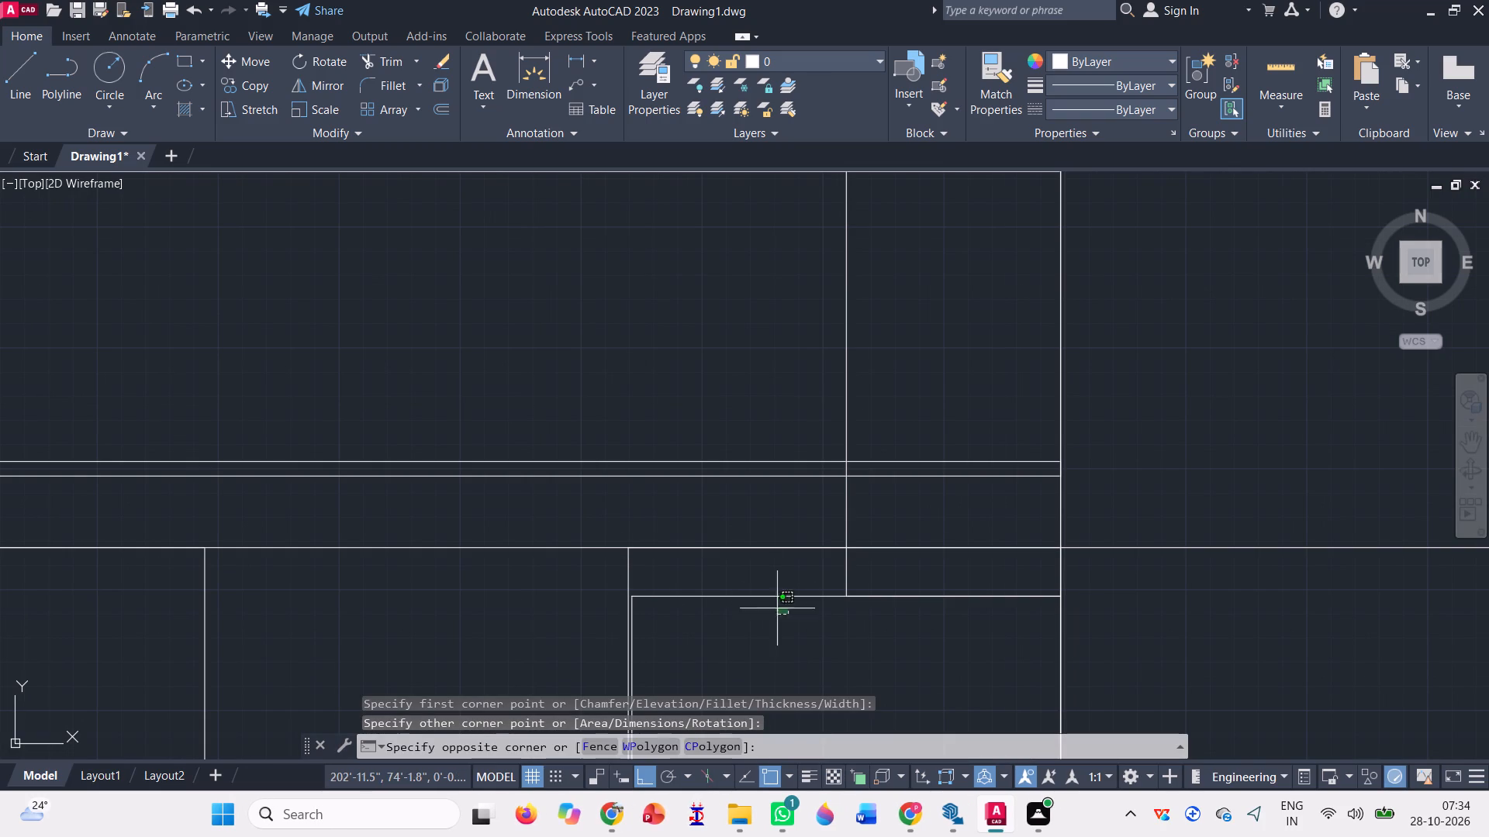
click(749, 583)
scroll(727, 607, down, 2)
key(Delete)
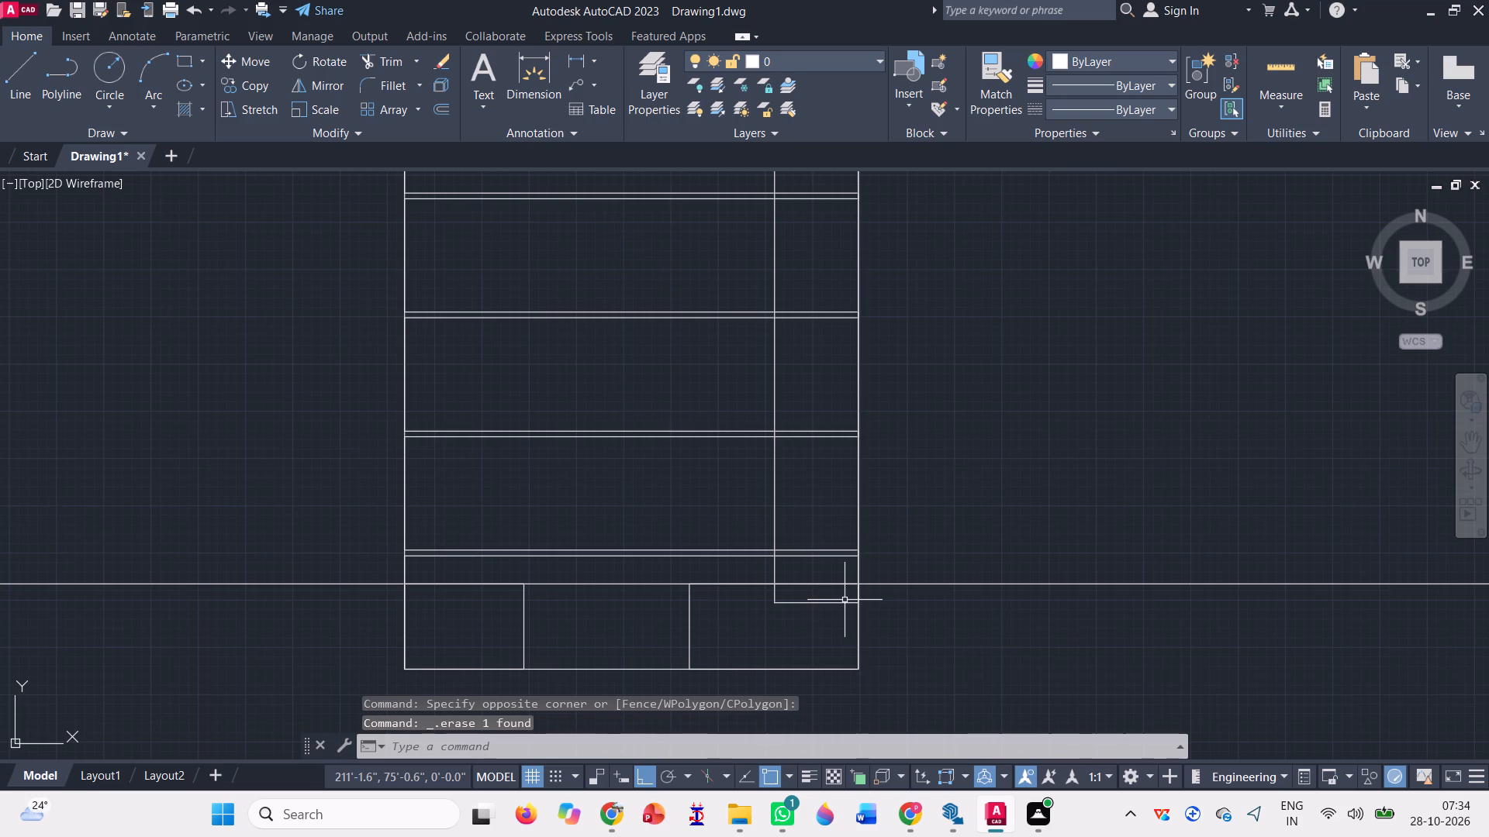
Draw a tall rectangle from where the east strip's west side crosses the construction line to the outline's northeast corner.
scroll(682, 611, down, 1)
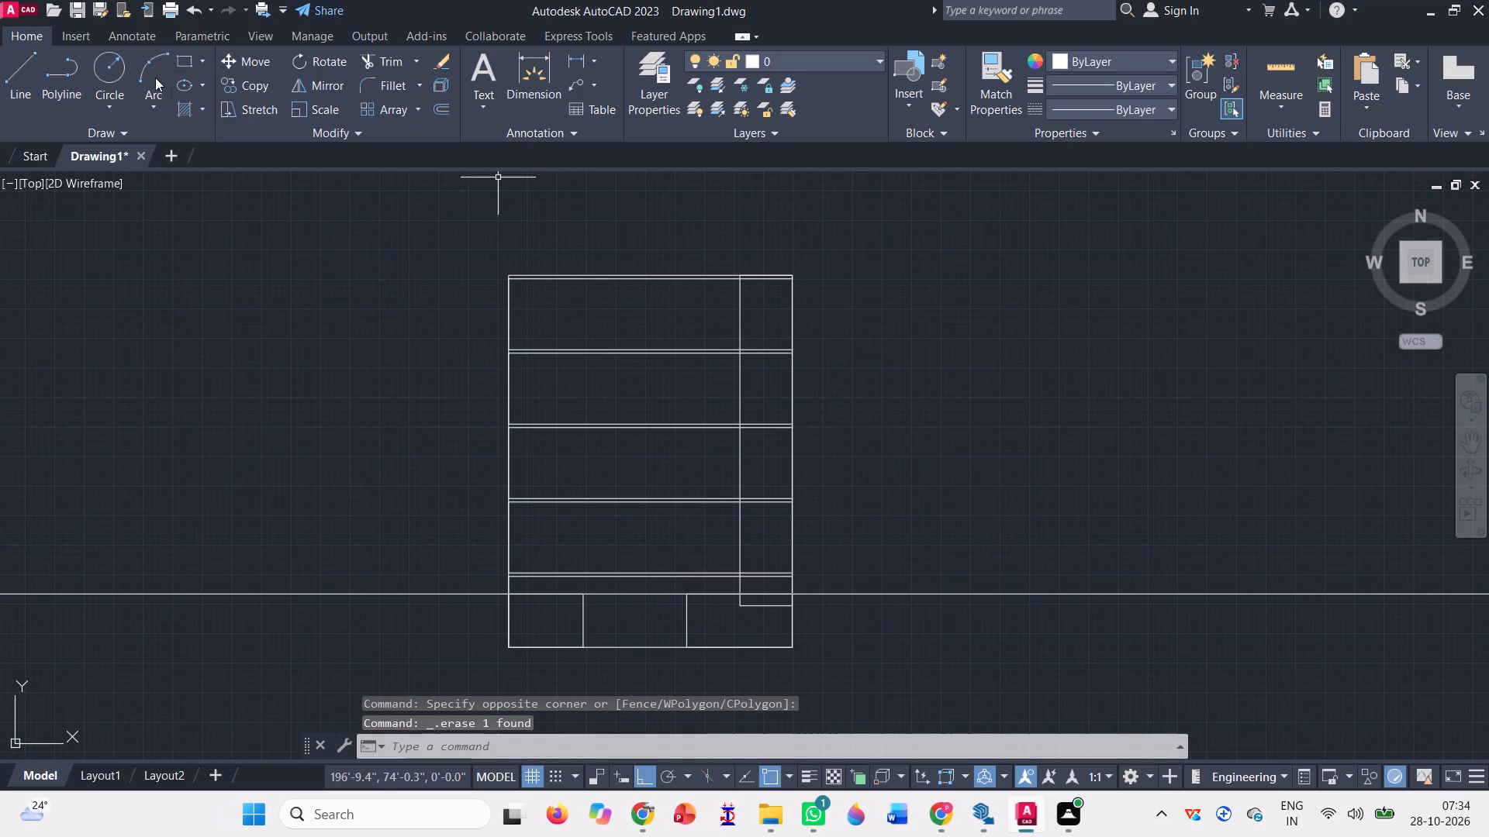
click(179, 56)
scroll(731, 583, up, 3)
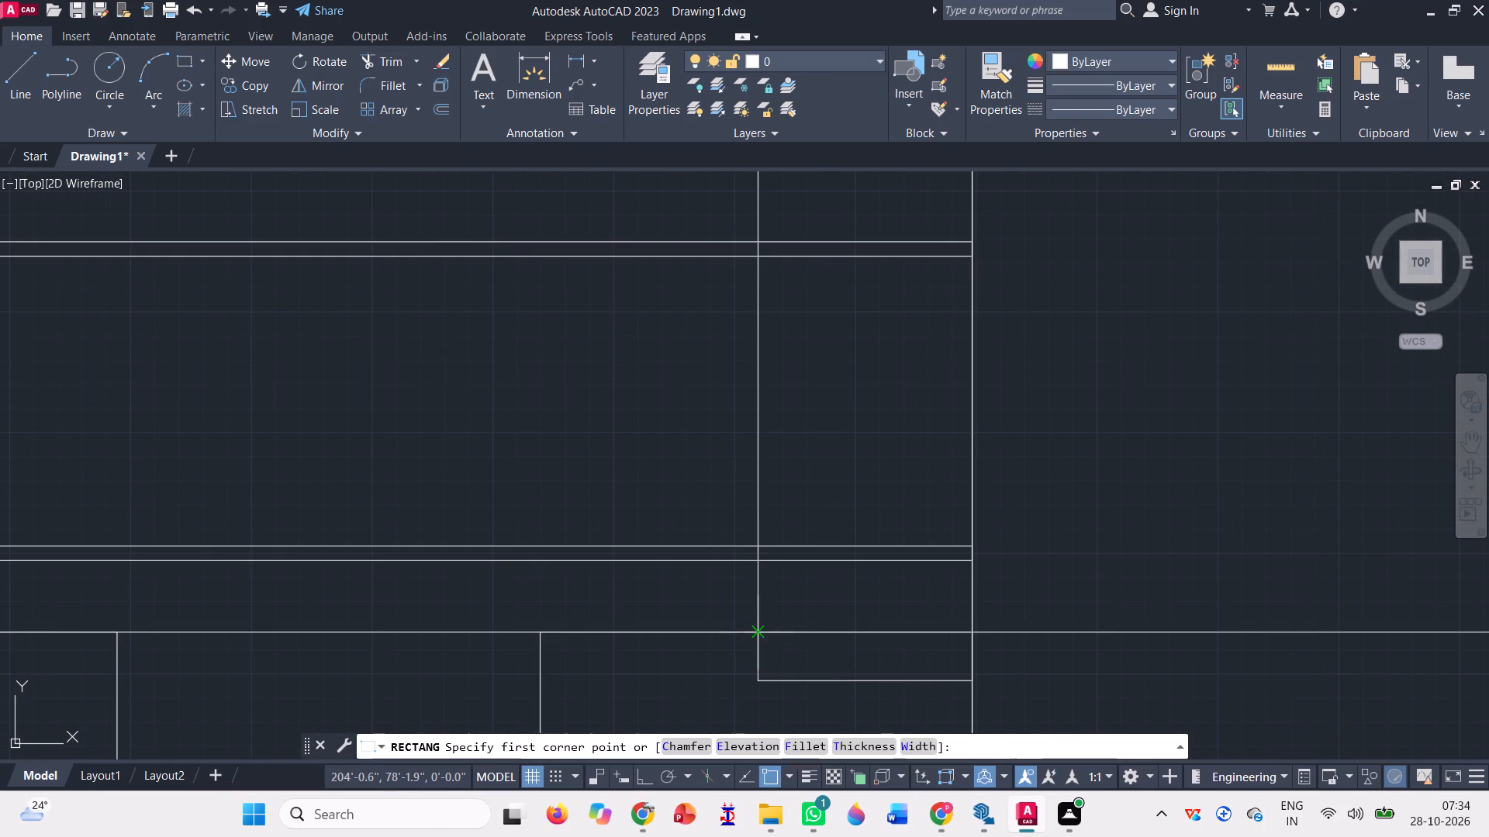
scroll(762, 636, up, 4)
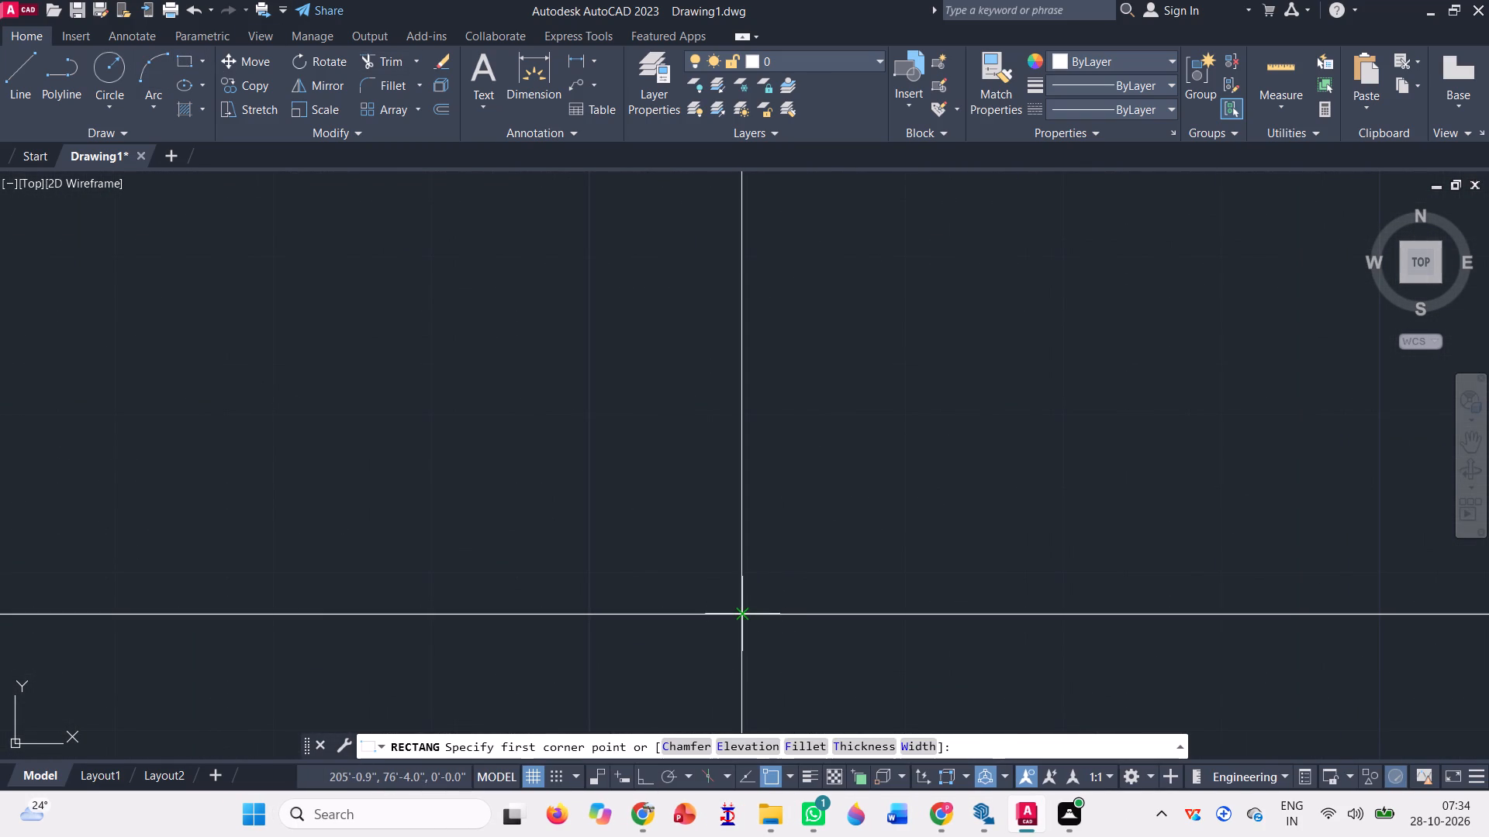
click(744, 611)
scroll(624, 691, down, 6)
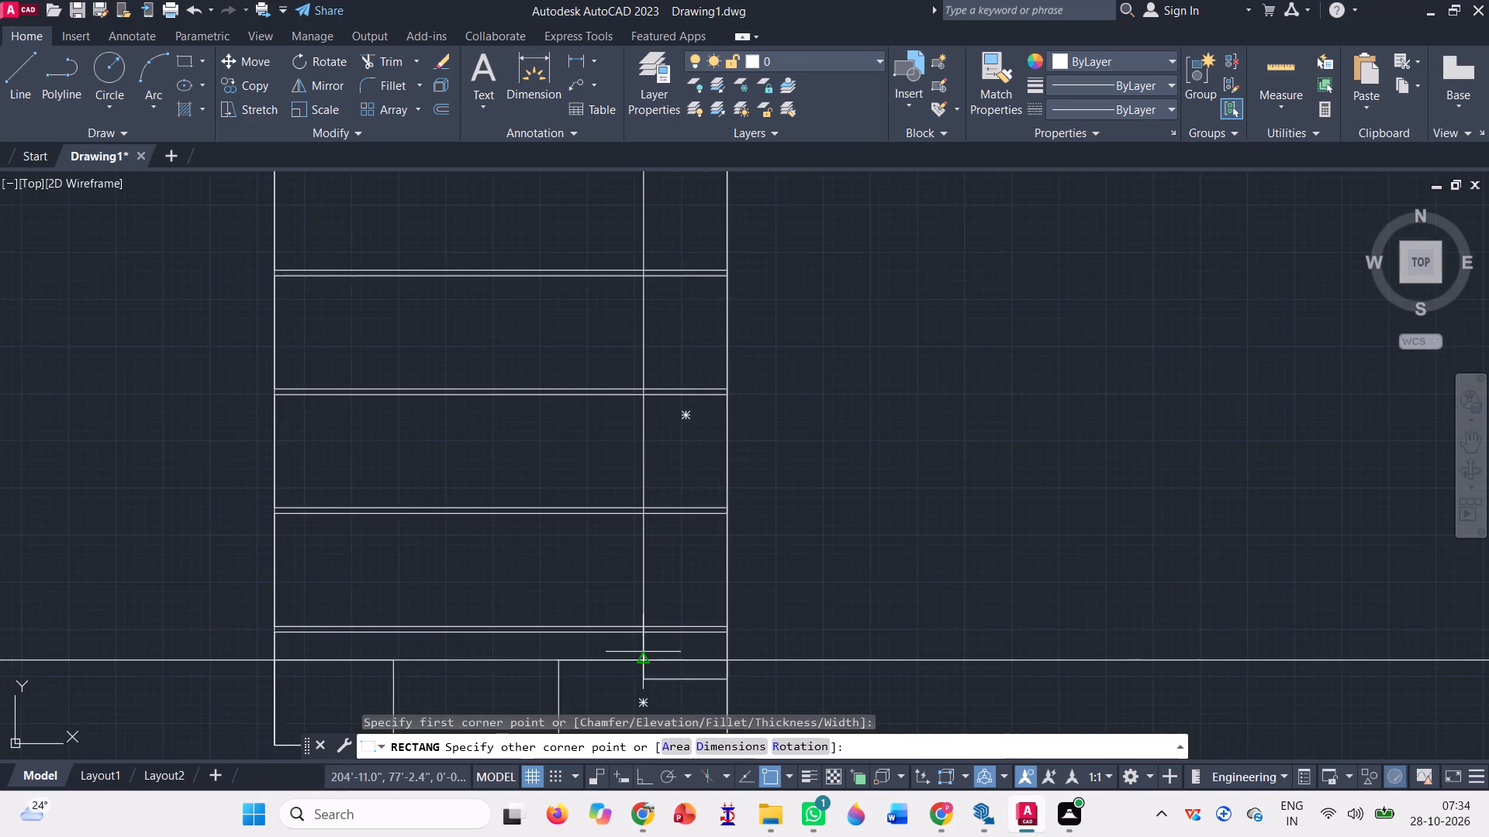
scroll(651, 645, down, 1)
scroll(717, 312, up, 1)
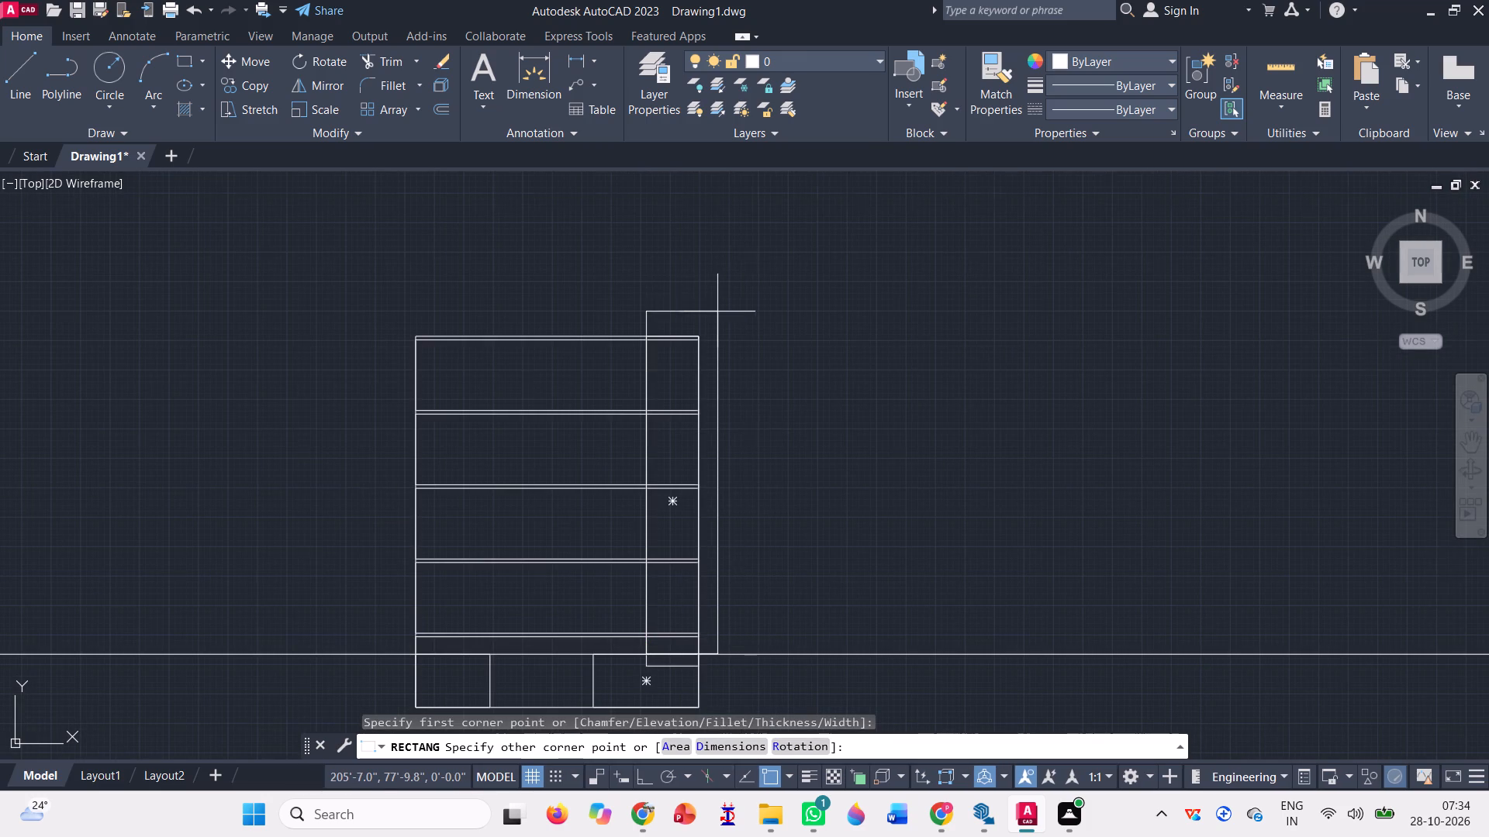
scroll(717, 312, up, 2)
scroll(664, 391, up, 3)
click(615, 368)
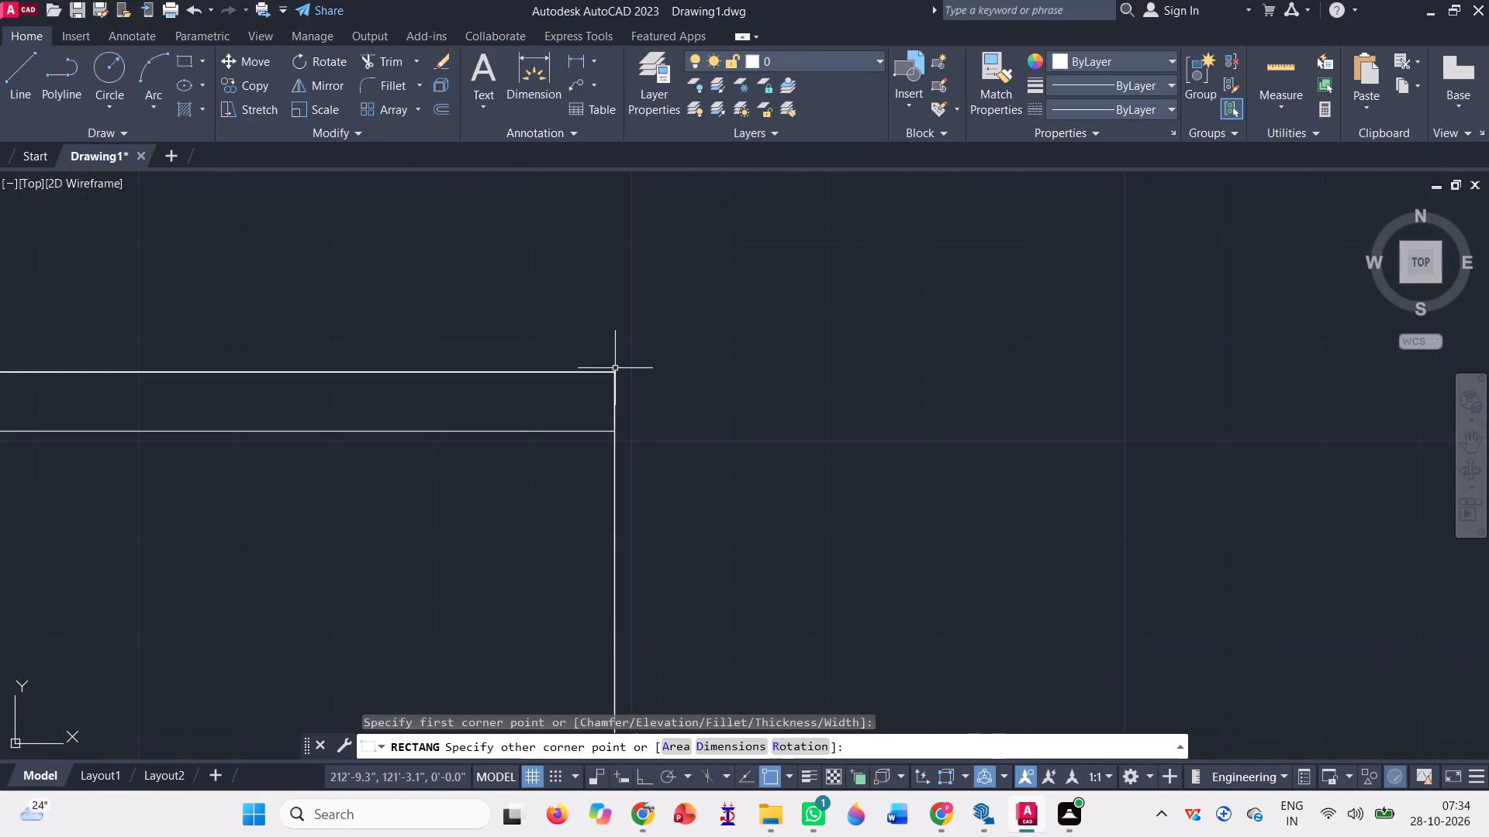
Erase the horizontal construction line.
scroll(776, 387, down, 3)
scroll(638, 370, down, 4)
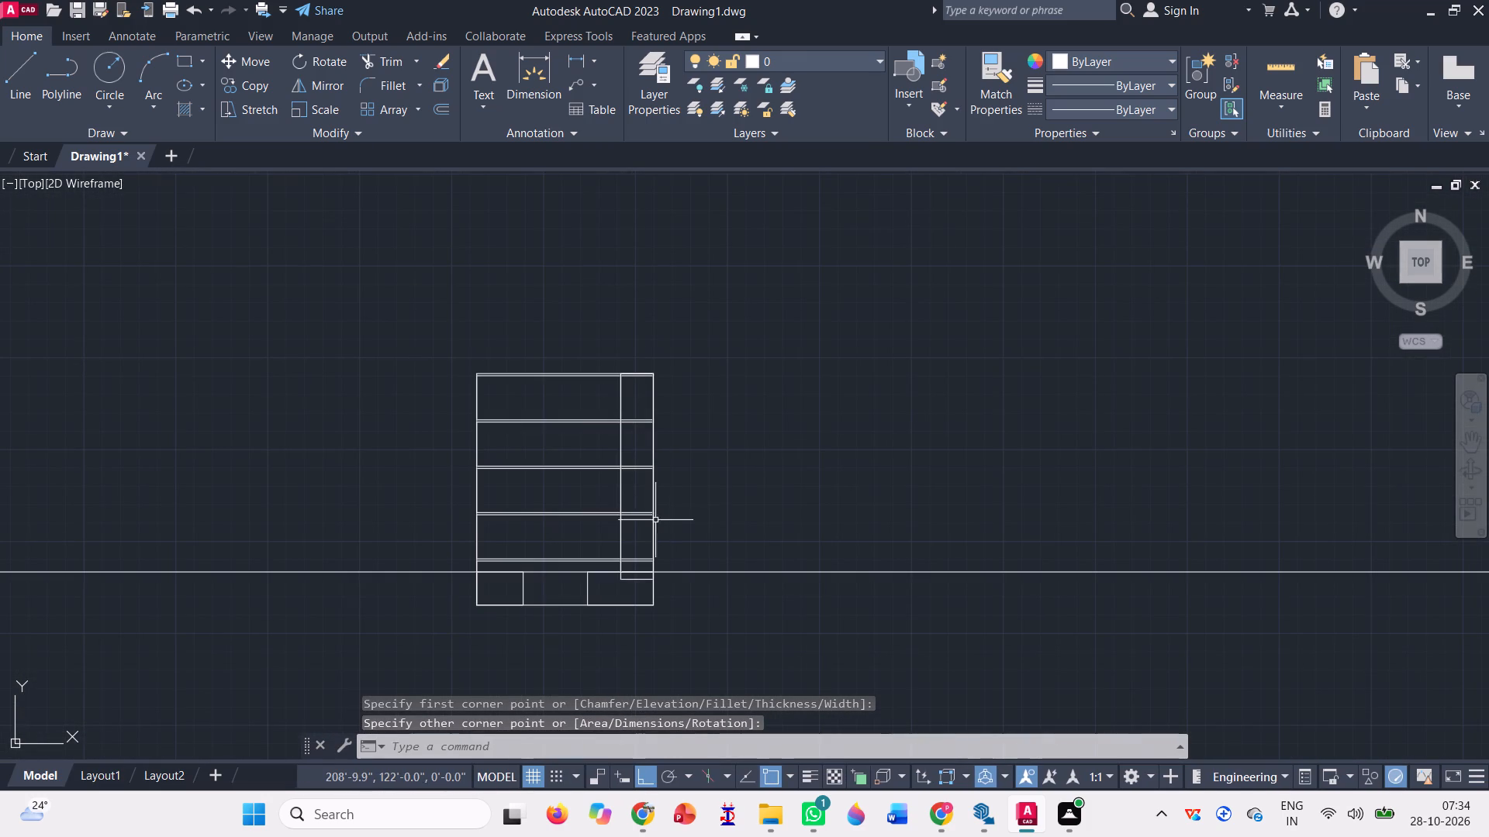
click(752, 618)
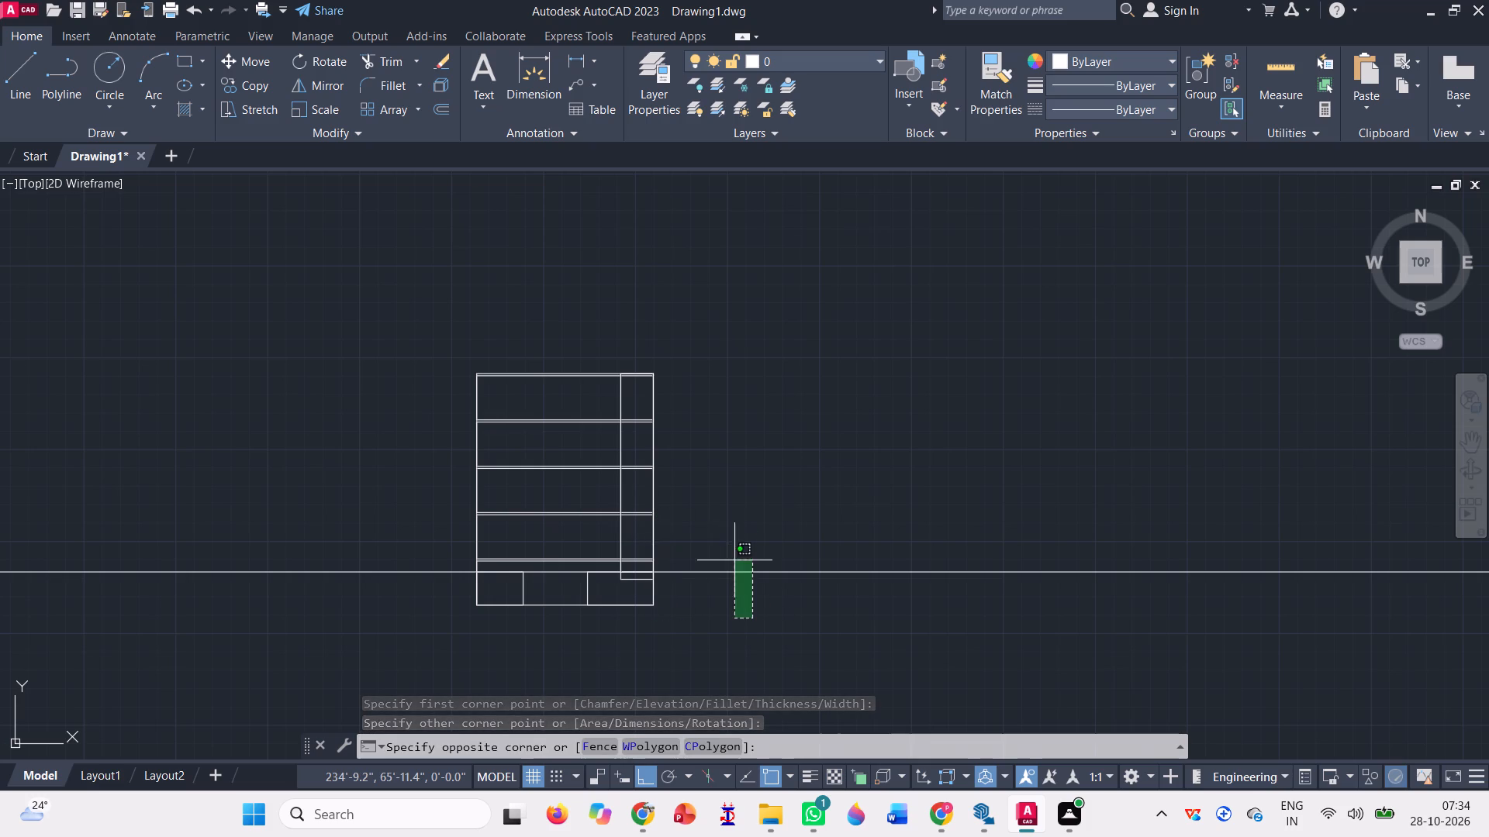
click(725, 547)
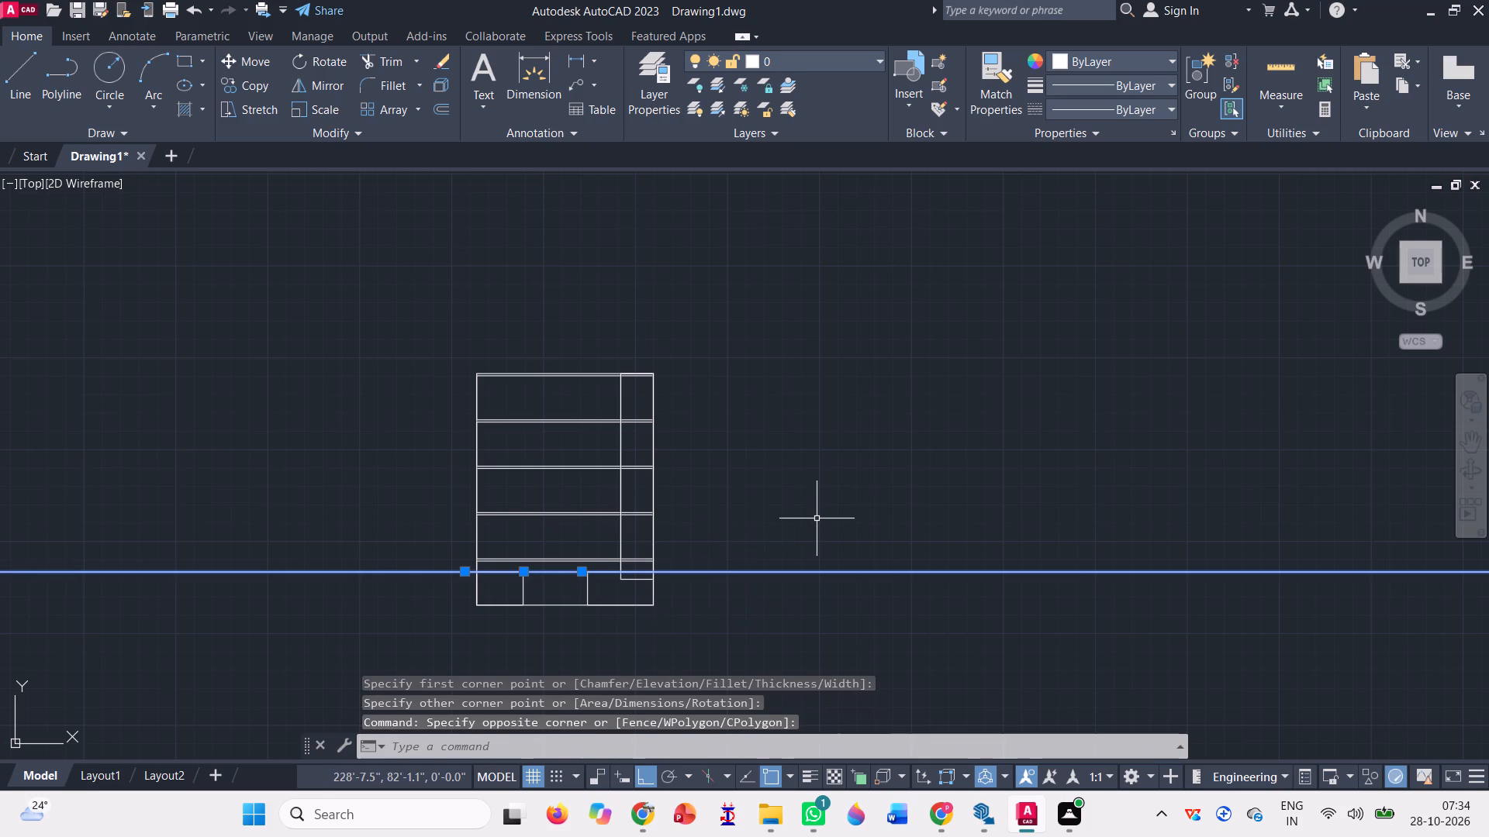
key(Delete)
Erase the older east-side strip rectangle that extends down into the southeast block.
scroll(617, 572, up, 3)
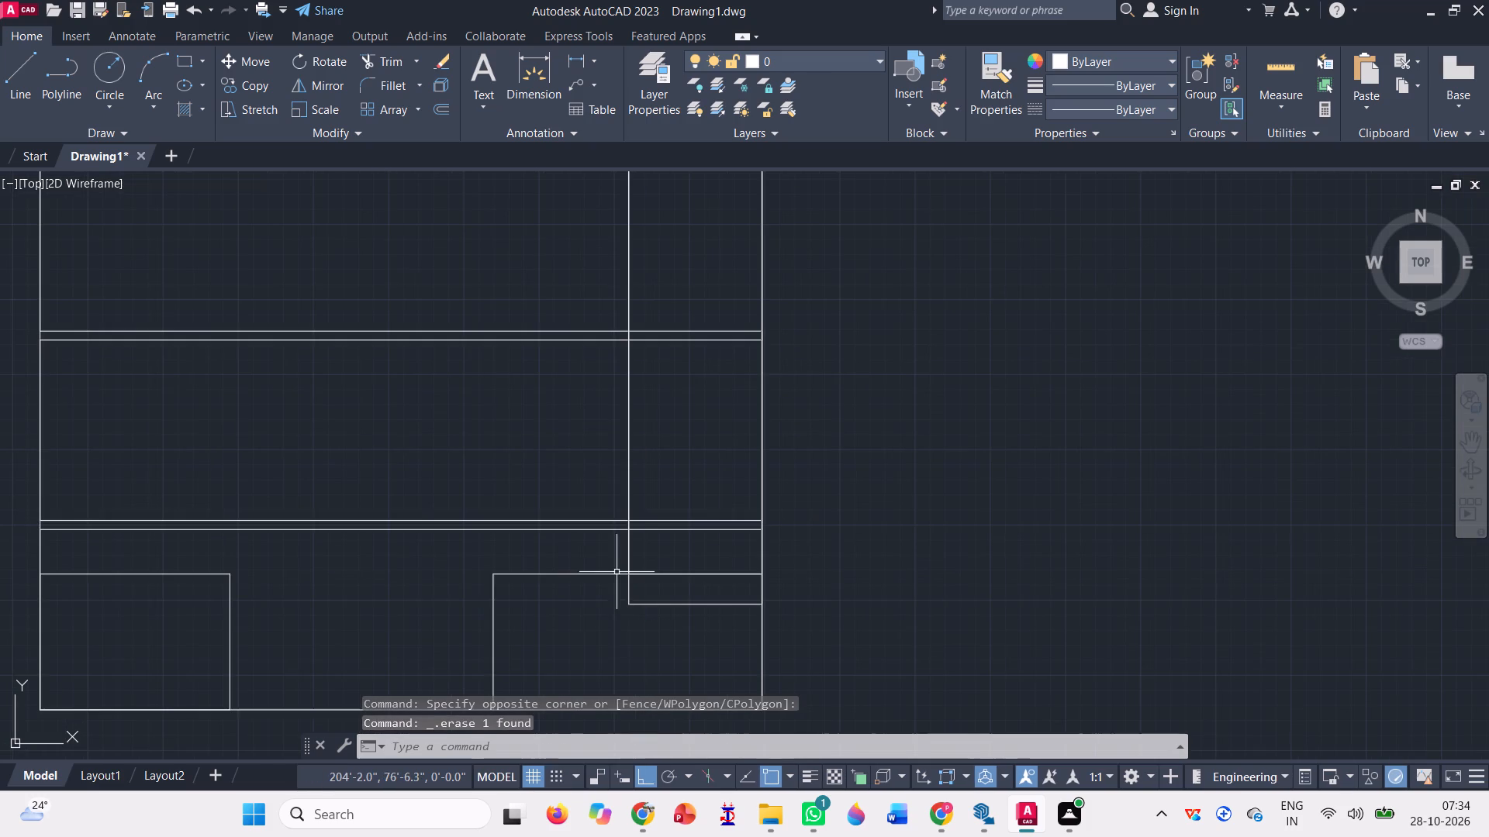
click(650, 625)
click(620, 598)
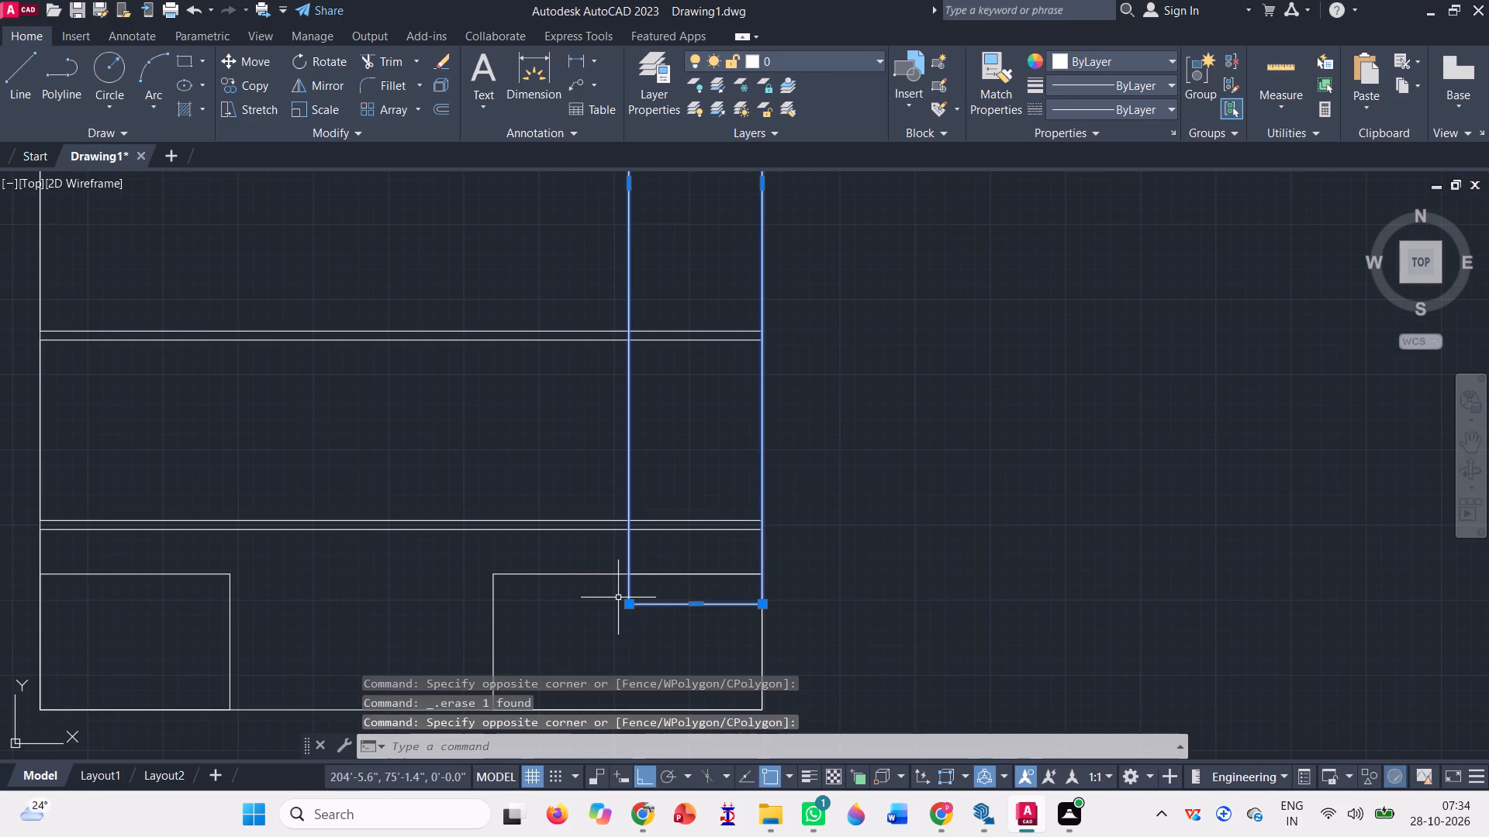
key(Delete)
Draw a thin rectangle about 14'7" wide by 4.5" high spanning the gap between the two ground-bay blocks, just below their tops.
scroll(693, 625, down, 1)
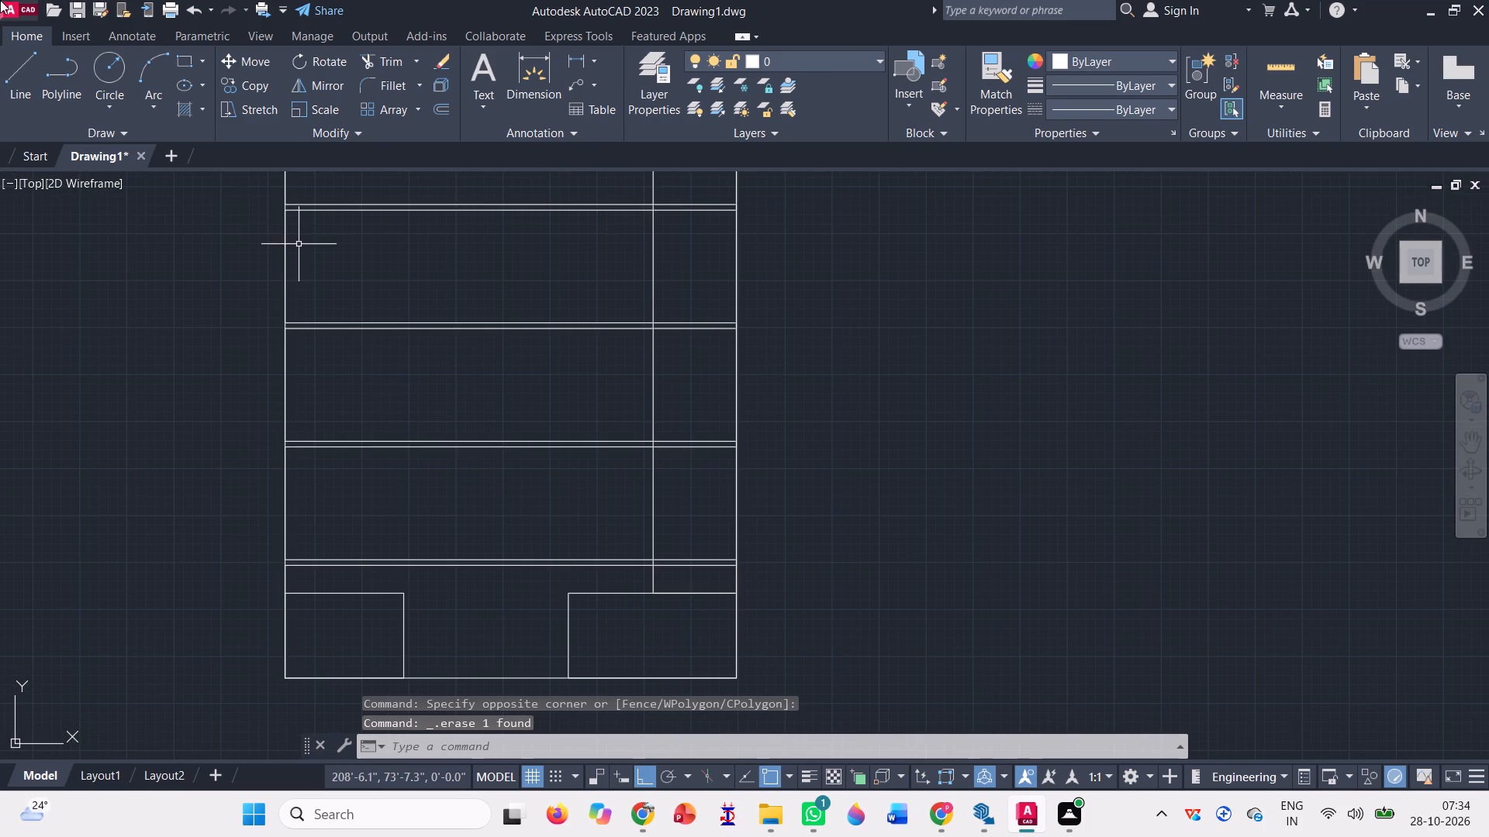
click(181, 63)
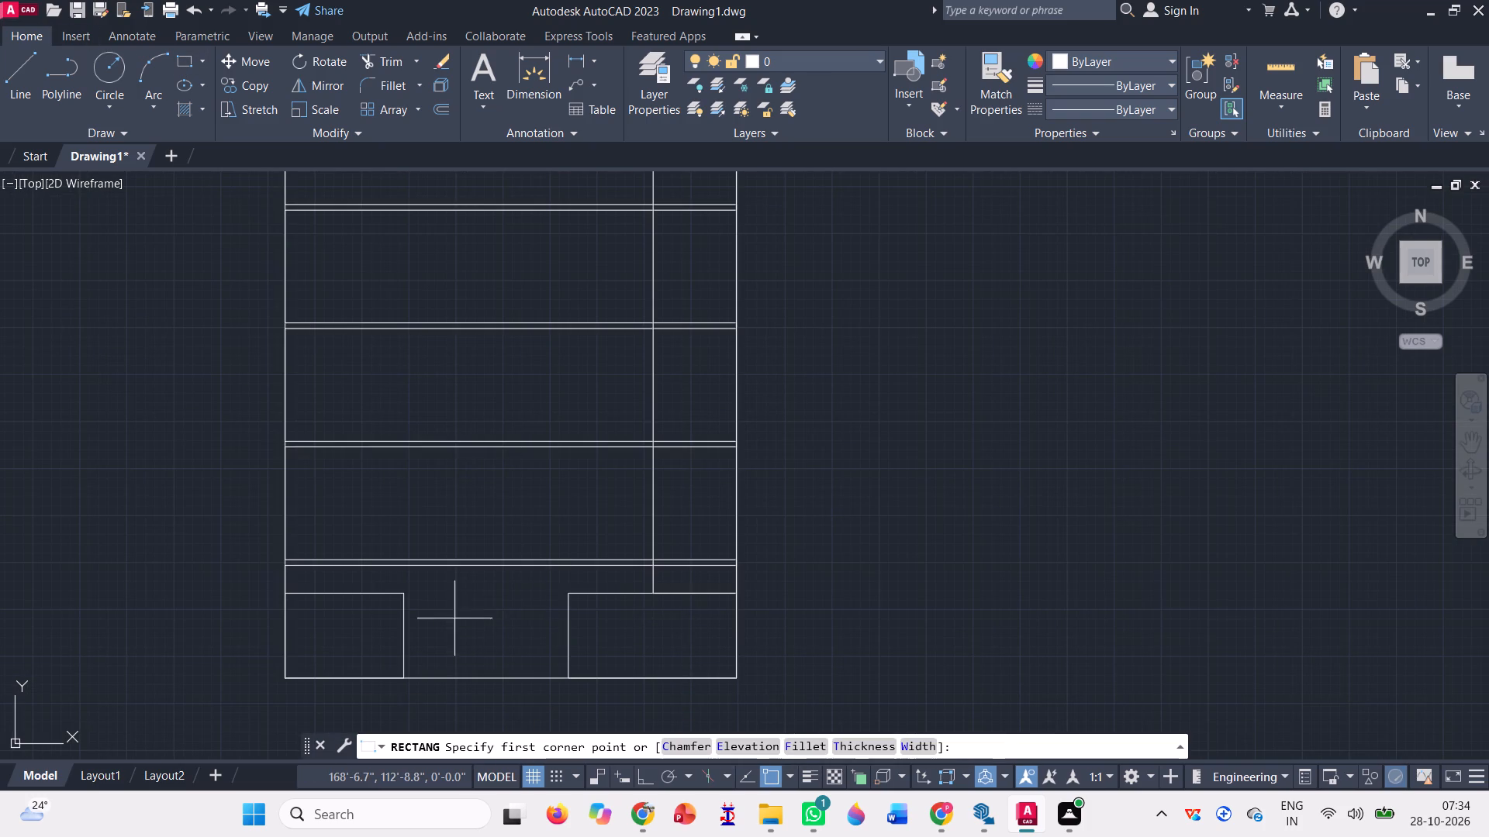
scroll(382, 691, up, 1)
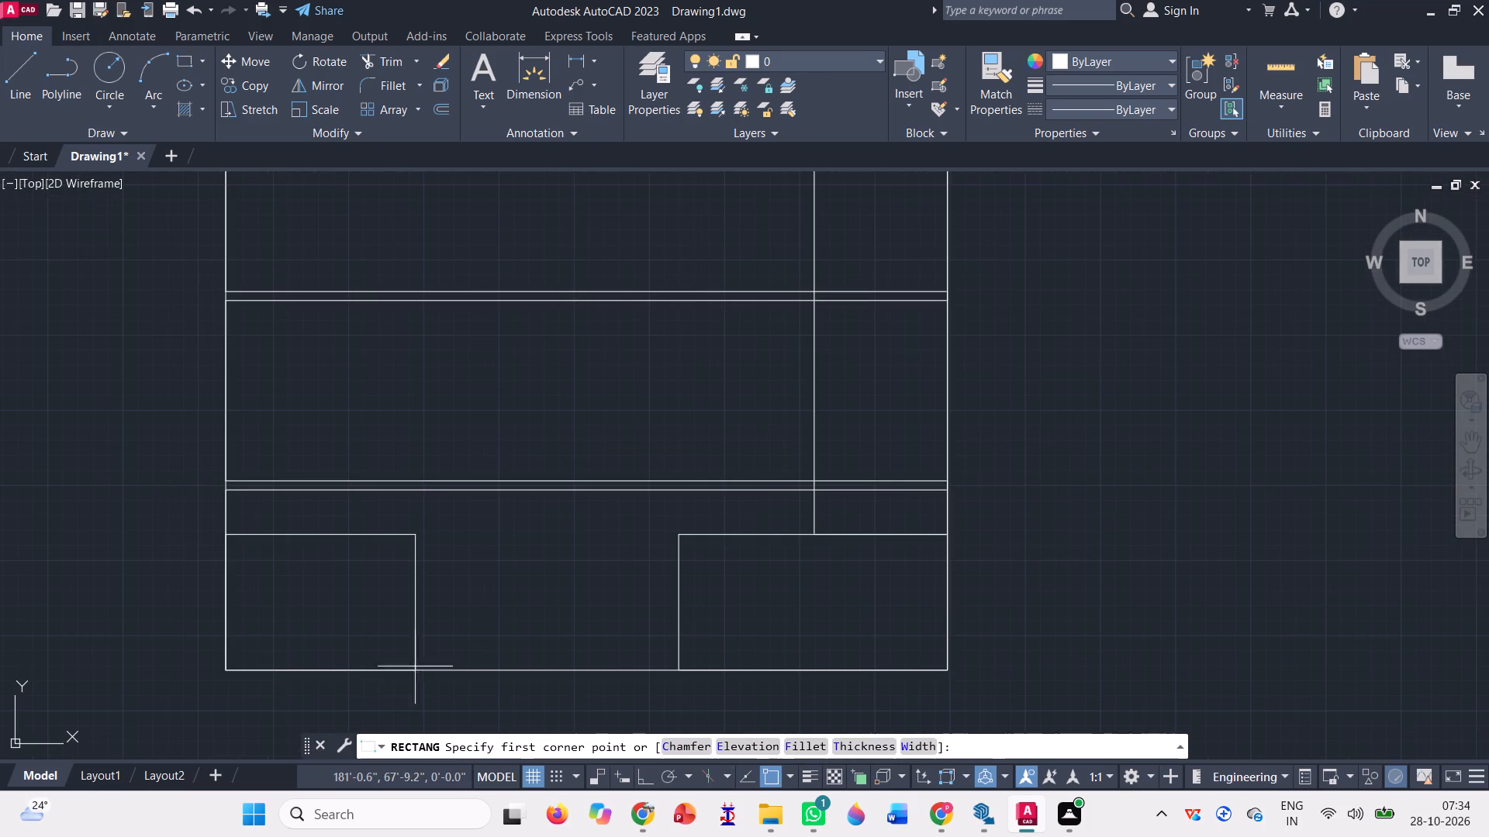
scroll(473, 665, up, 1)
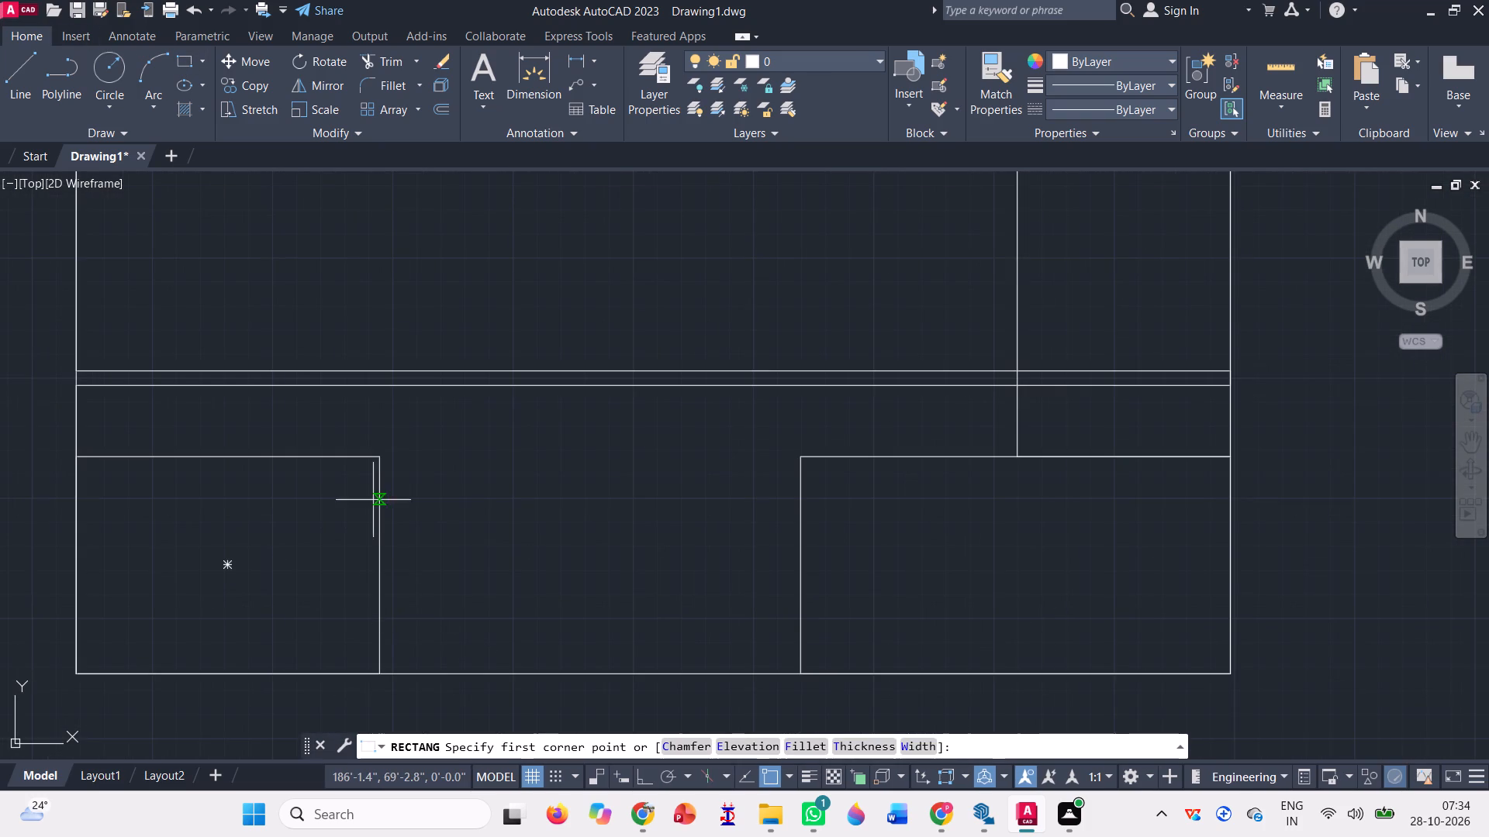
scroll(382, 465, up, 2)
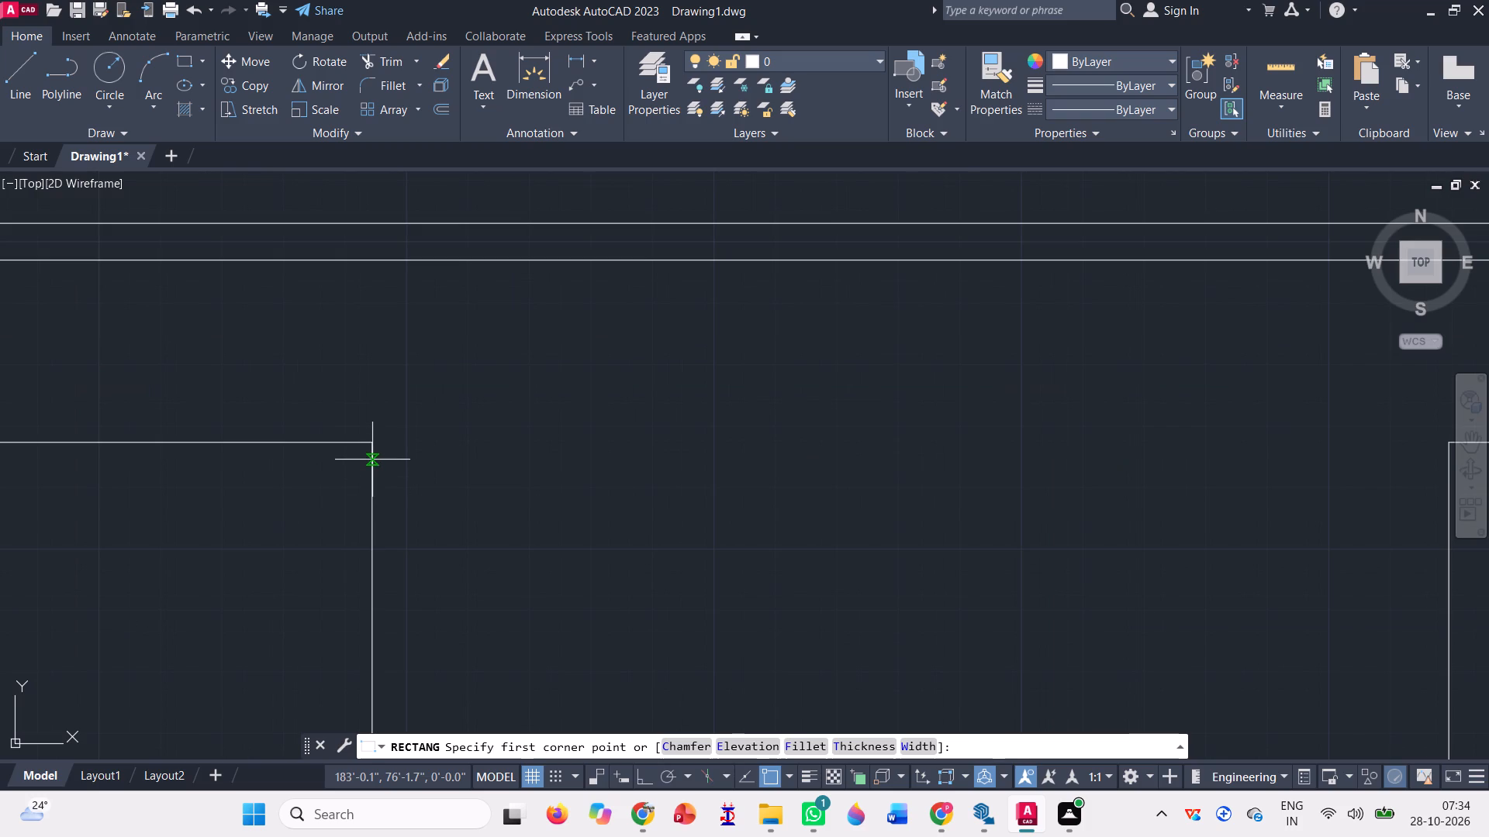
click(372, 460)
scroll(414, 484, down, 2)
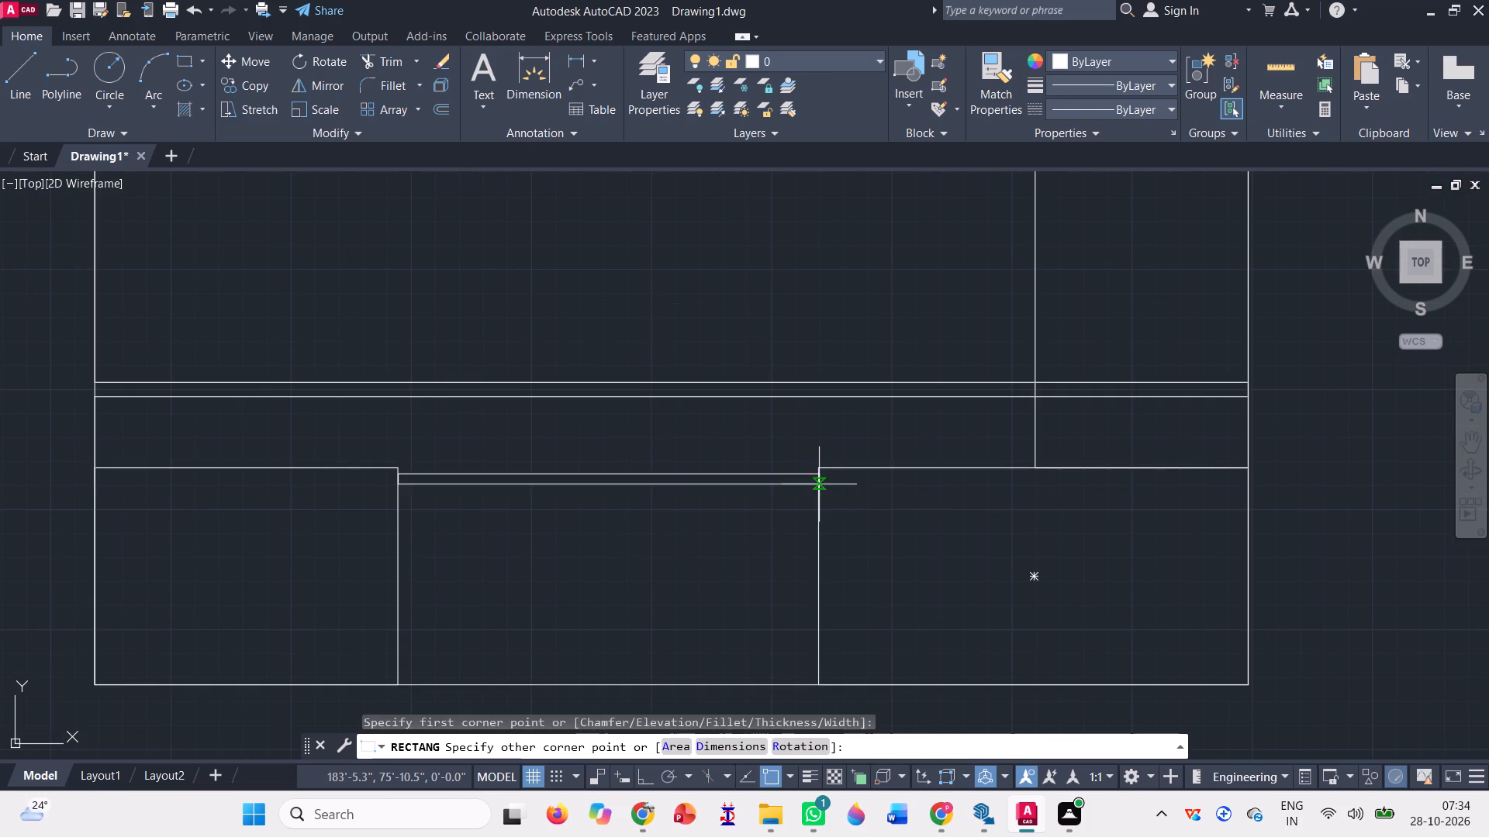
scroll(815, 487, up, 1)
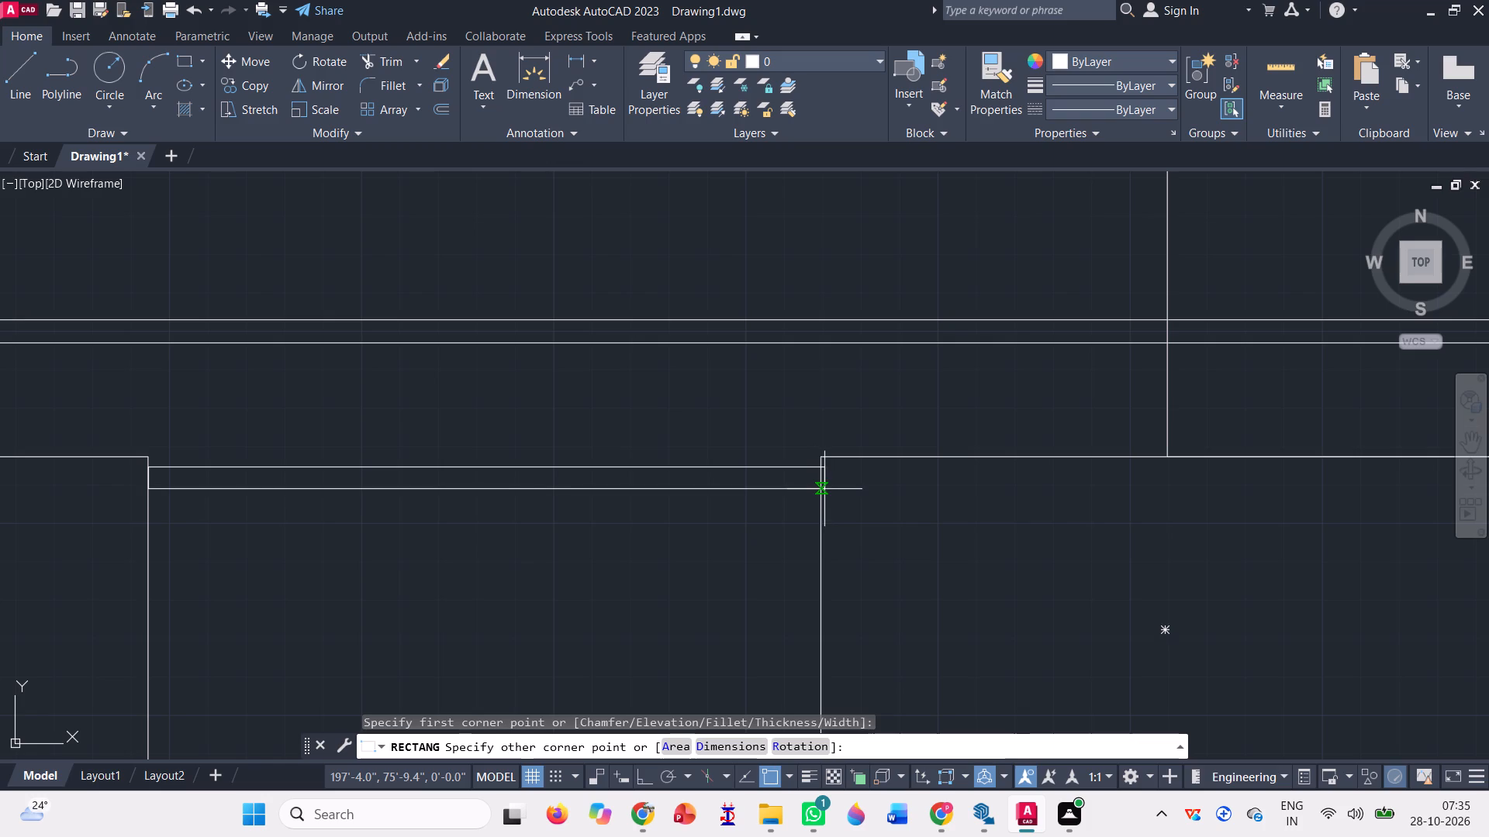
click(821, 485)
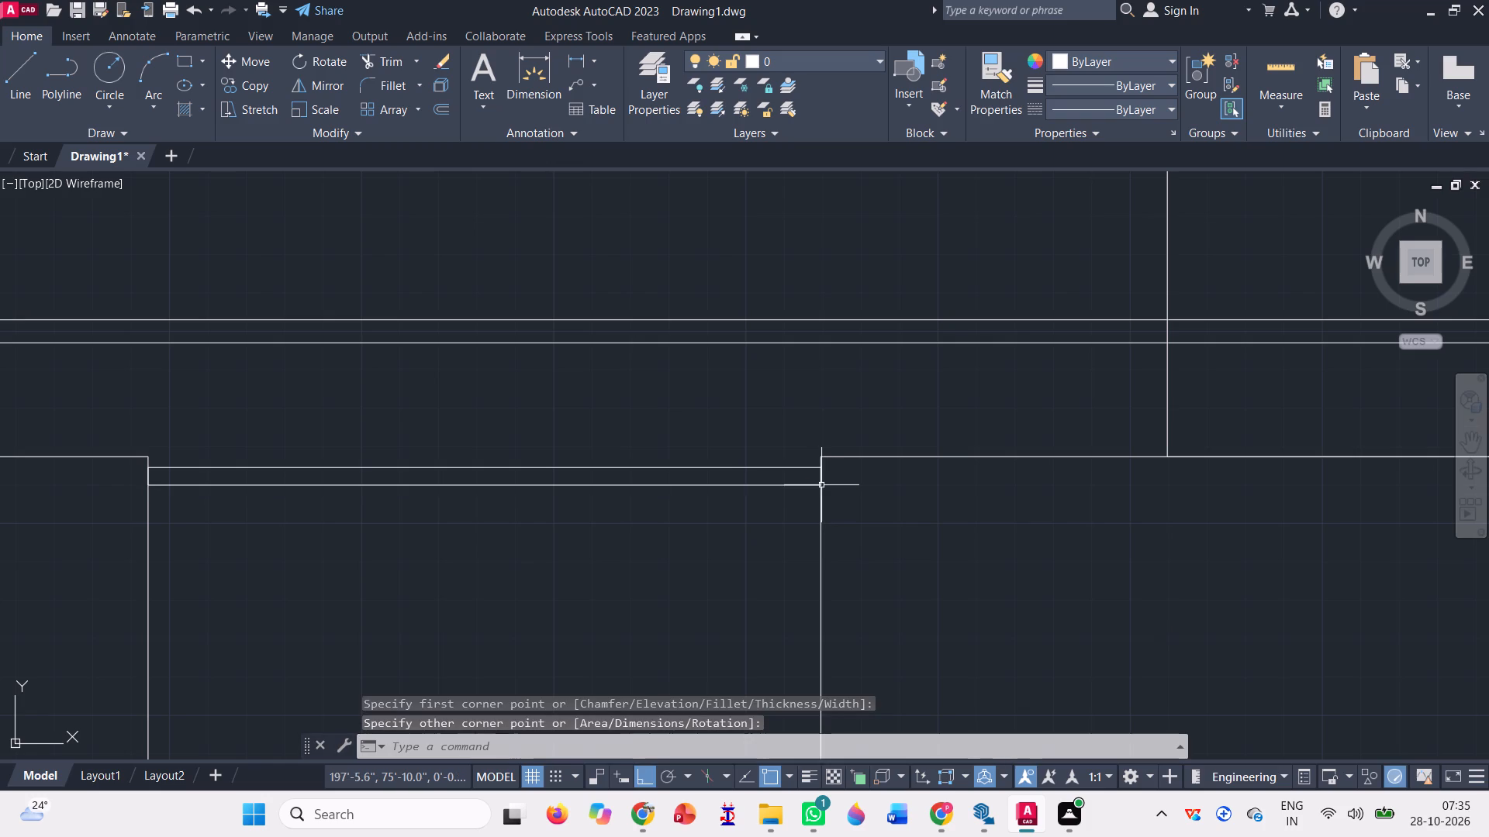
Copy the thin rectangle about 8" straight down from its northwest corner, between the two ground-bay blocks.
scroll(565, 489, down, 1)
click(549, 508)
click(509, 453)
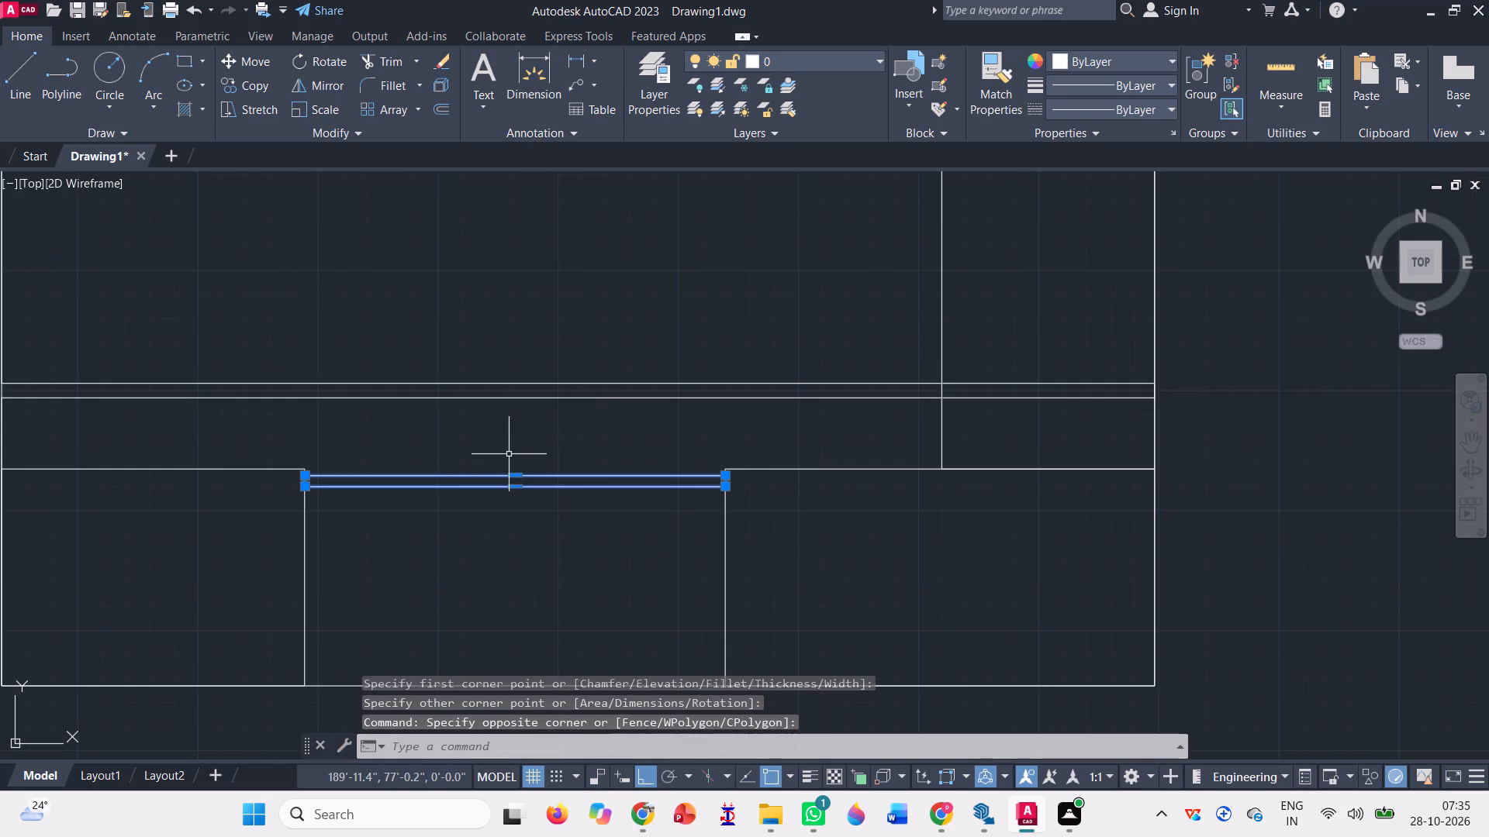
text(co)
key(space)
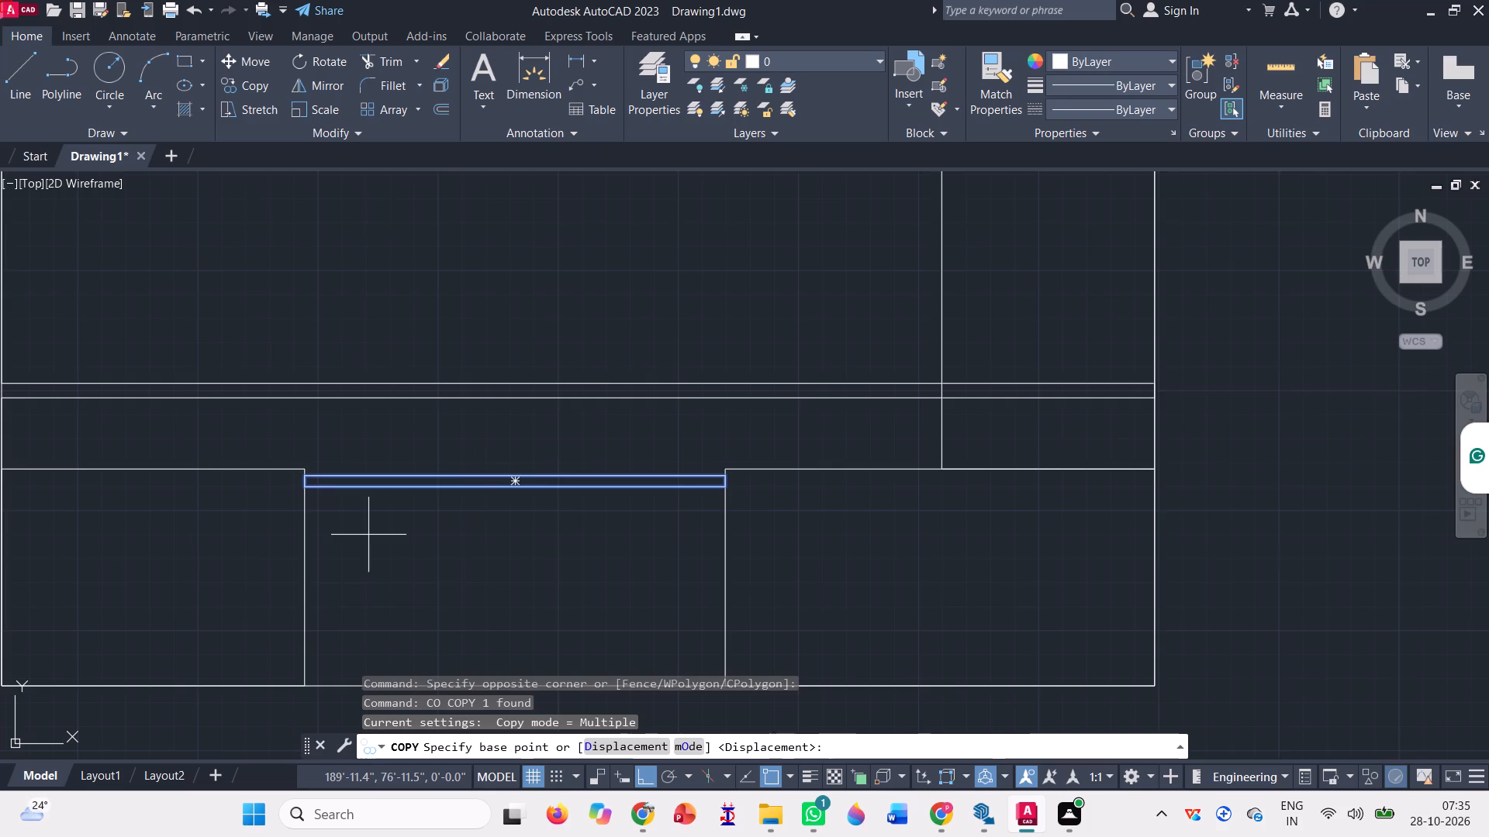
scroll(328, 522, up, 2)
click(266, 405)
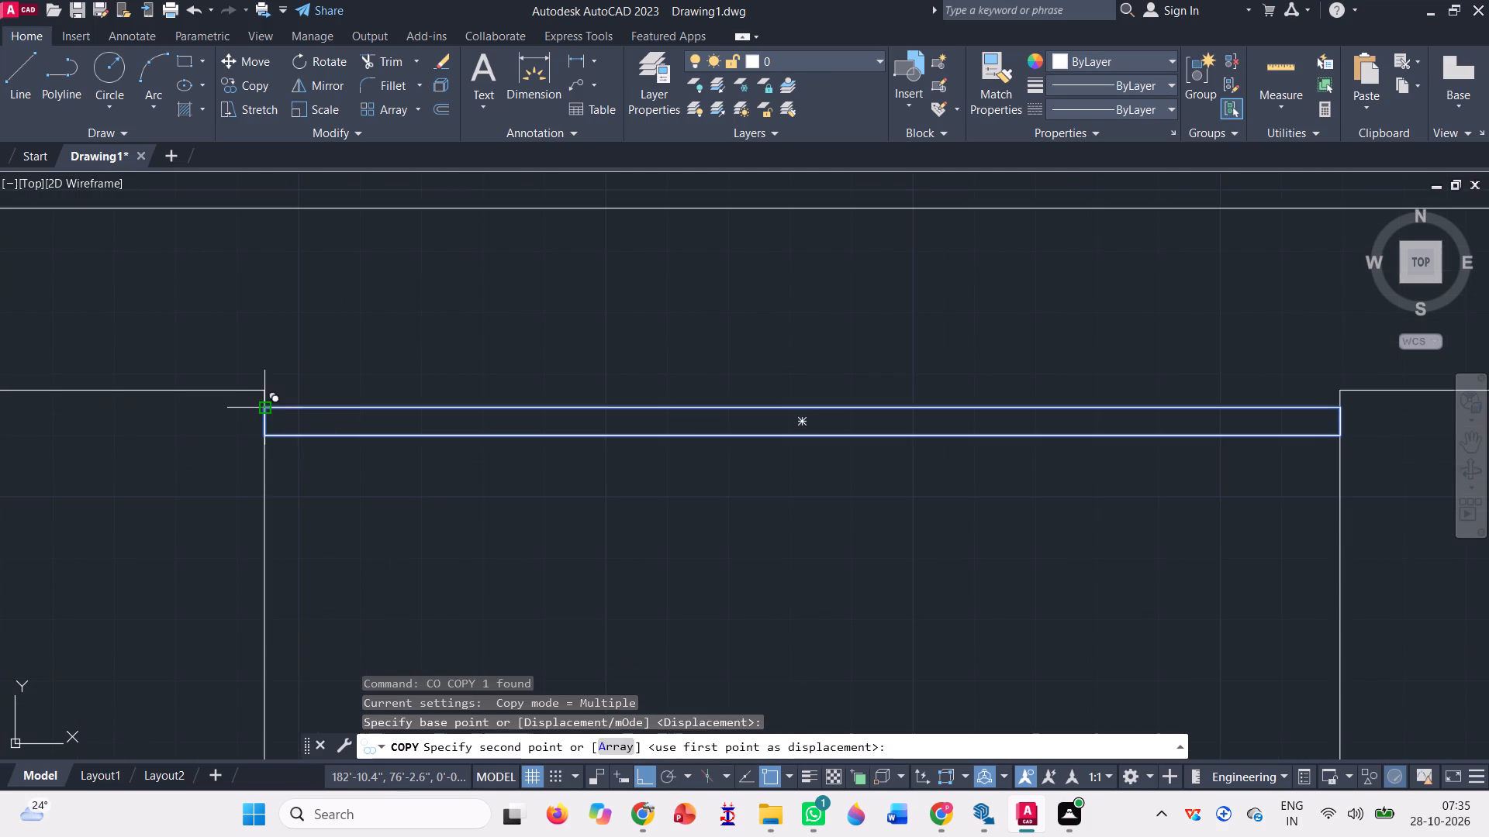
scroll(264, 455, up, 2)
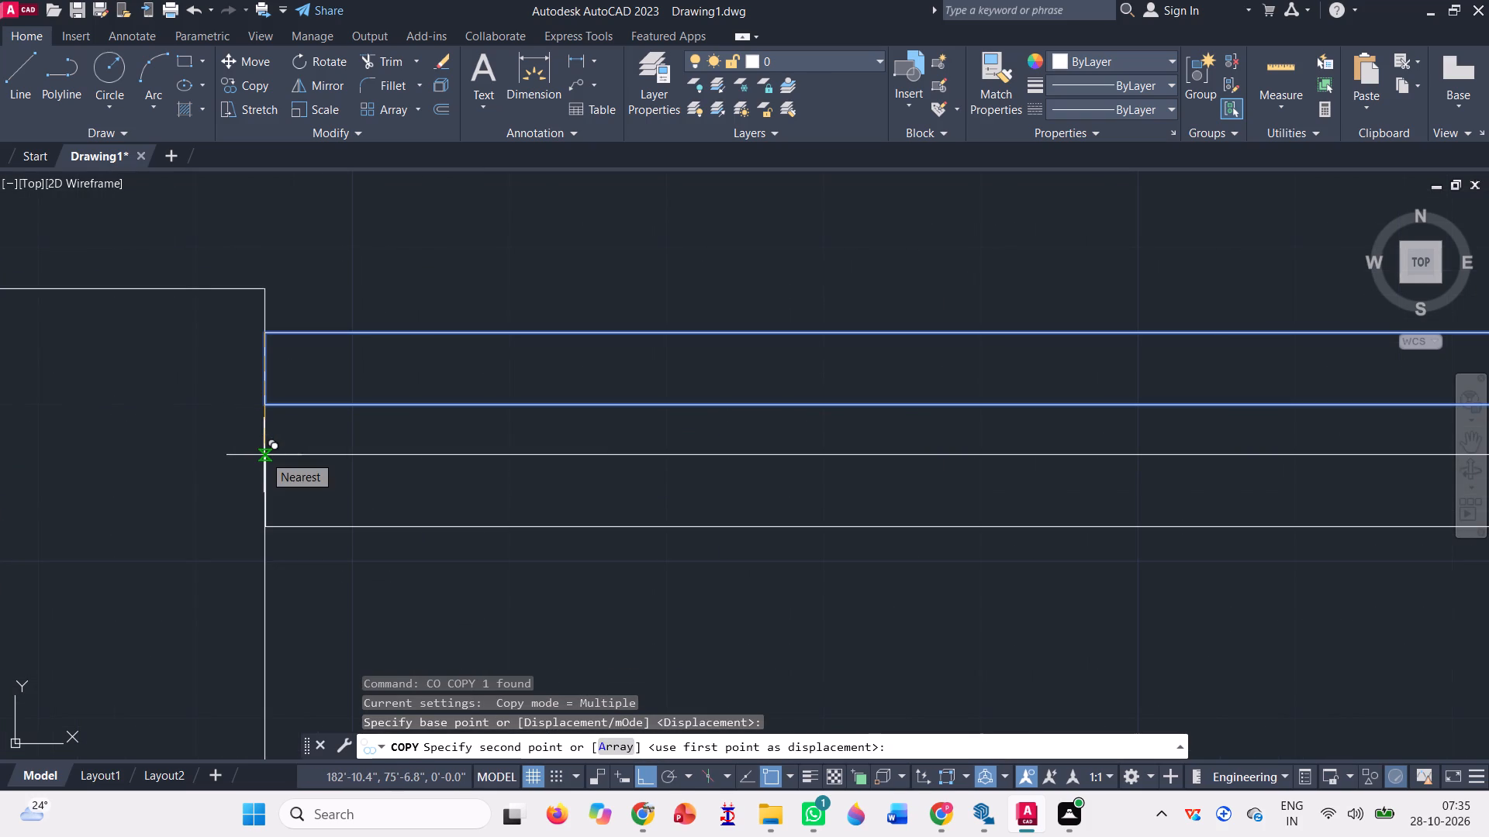
click(264, 453)
scroll(345, 521, down, 1)
scroll(404, 426, down, 2)
key(Escape)
Copy the second slat straight down five times at the existing slat spacing, based on the first slat's southwest corner.
scroll(434, 472, up, 2)
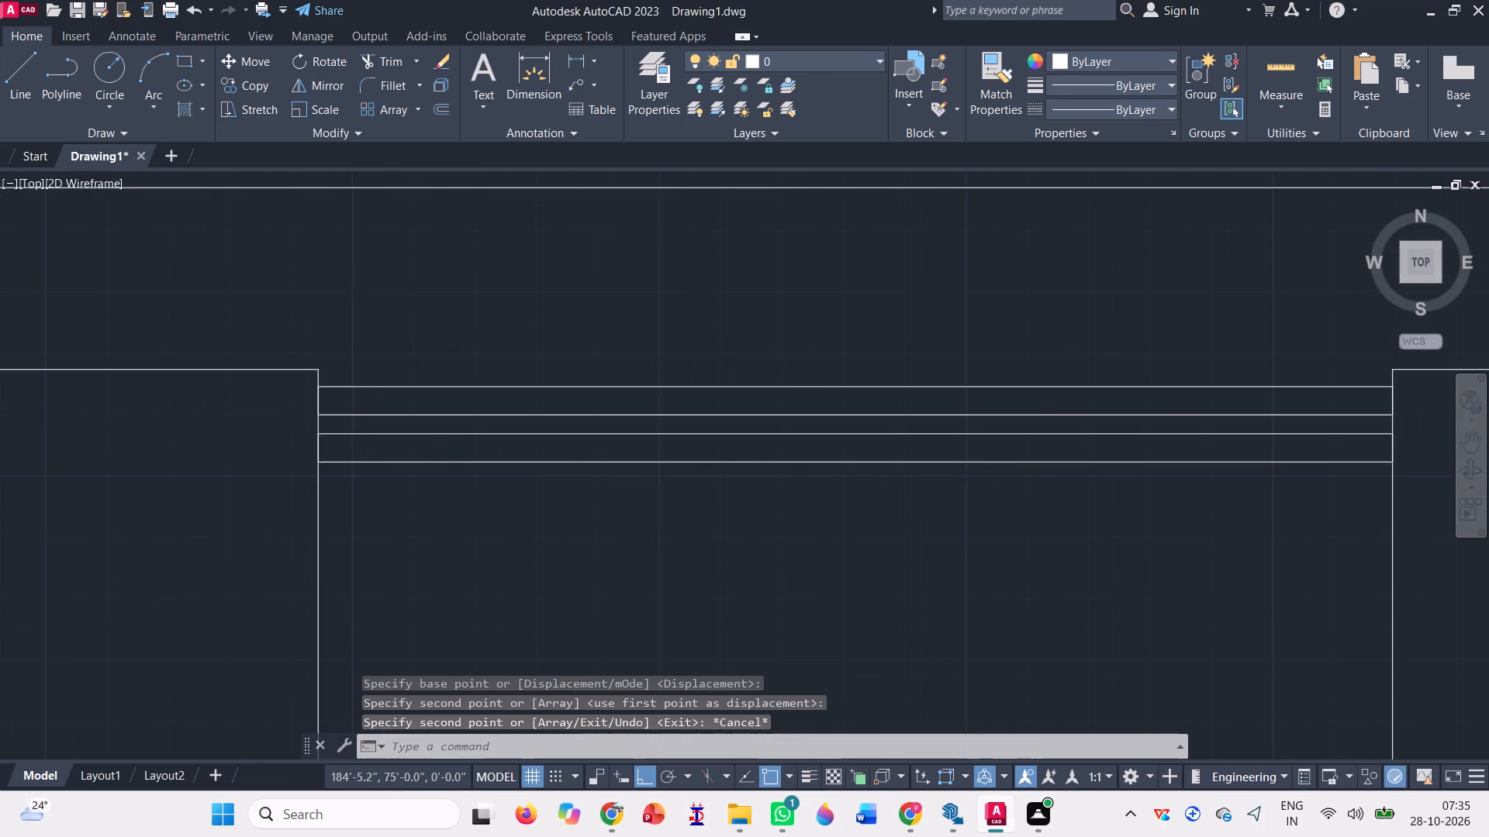
click(434, 471)
click(383, 407)
text(co)
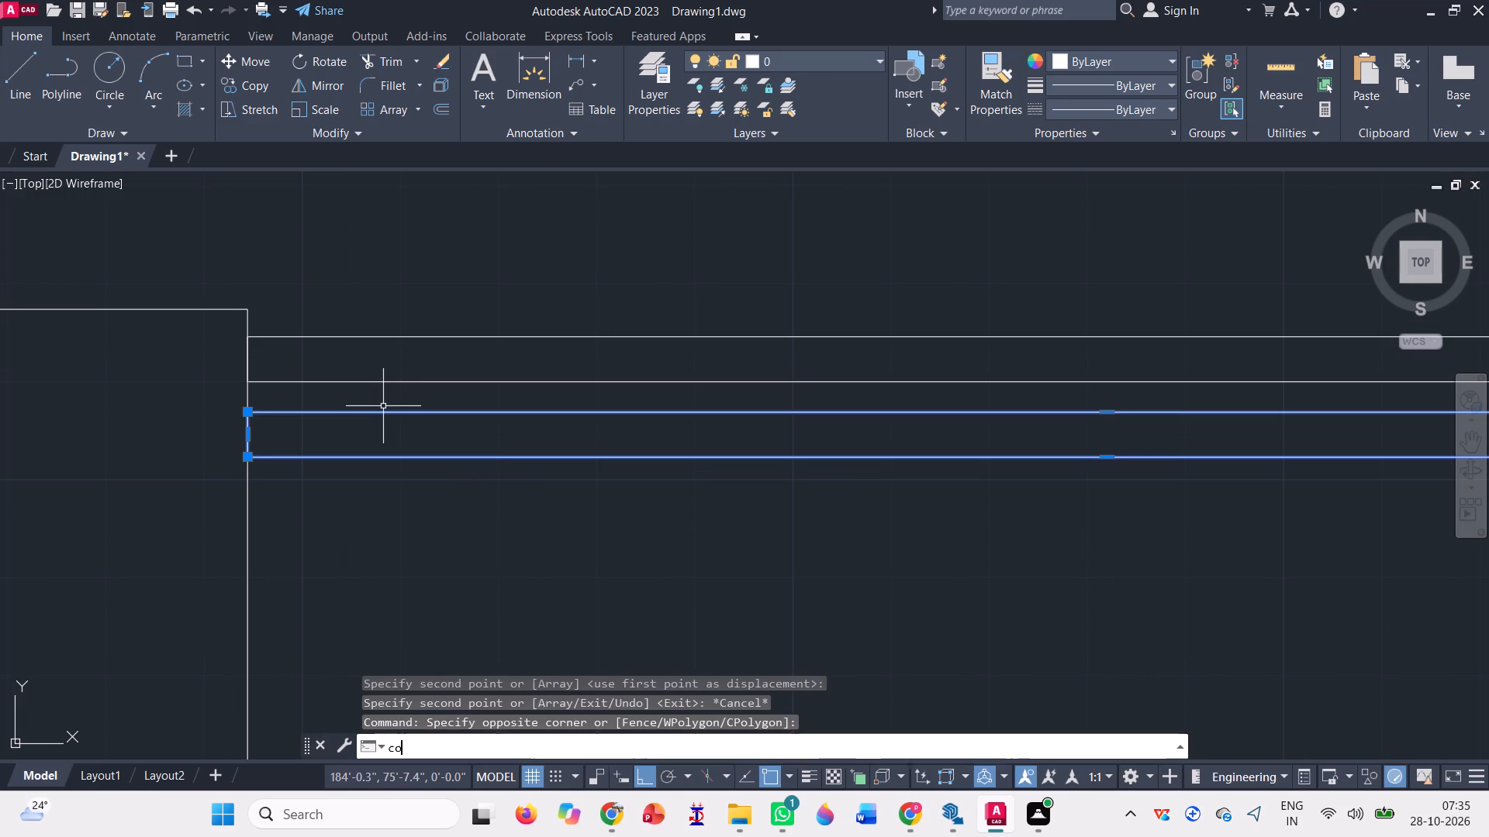
key(space)
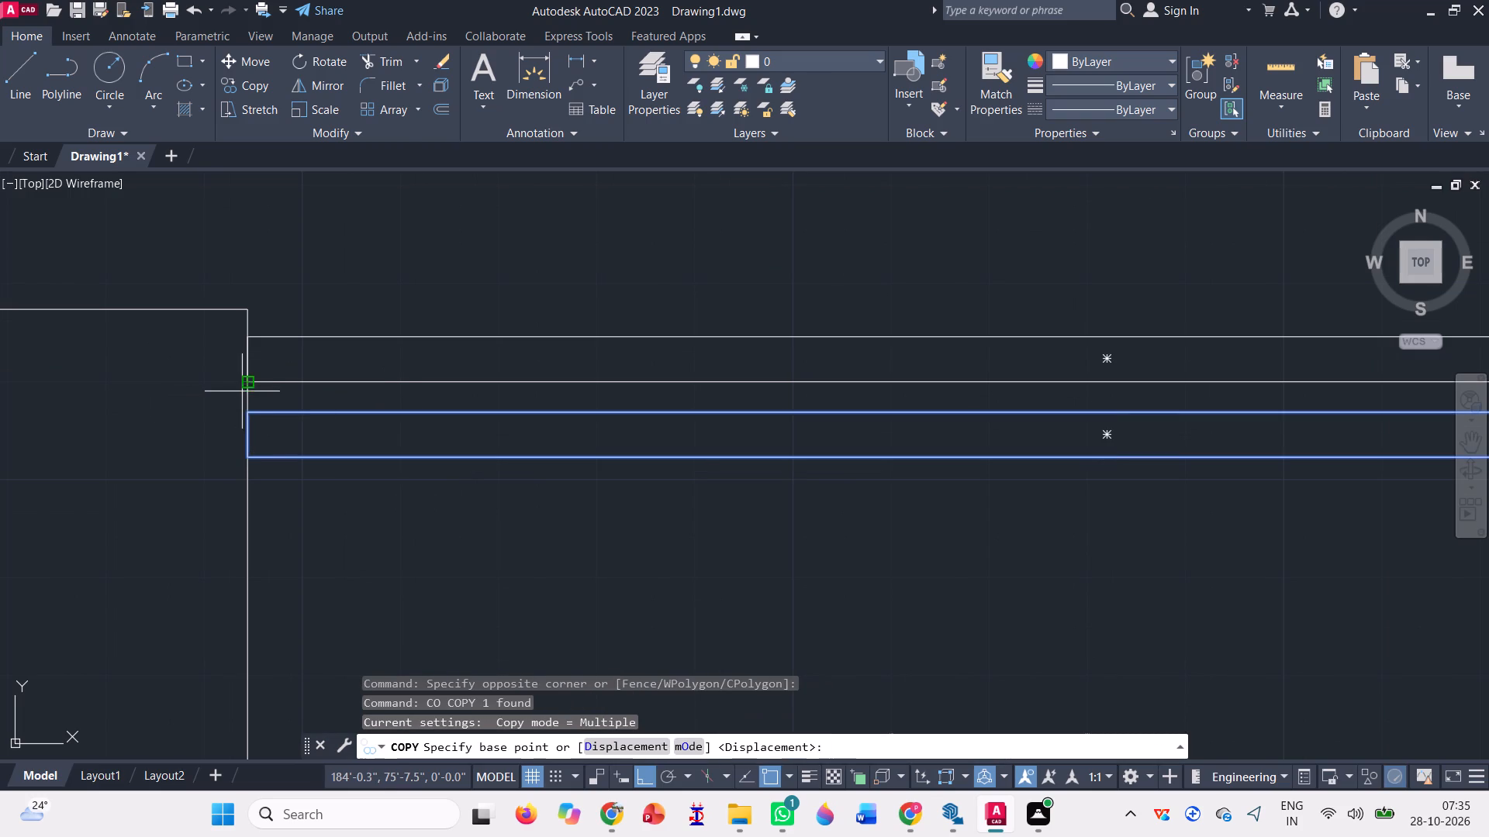
click(247, 375)
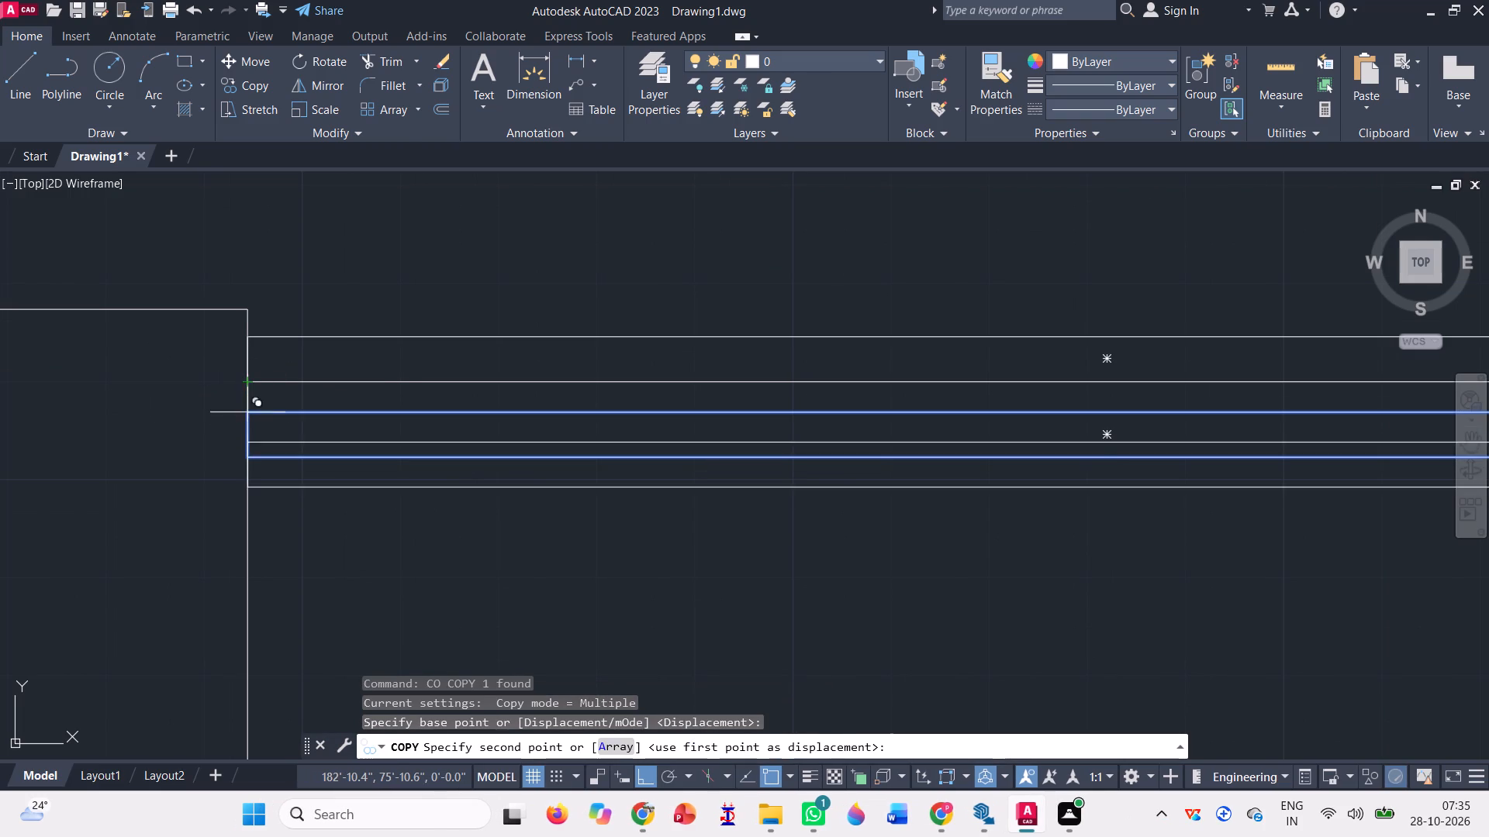
click(247, 456)
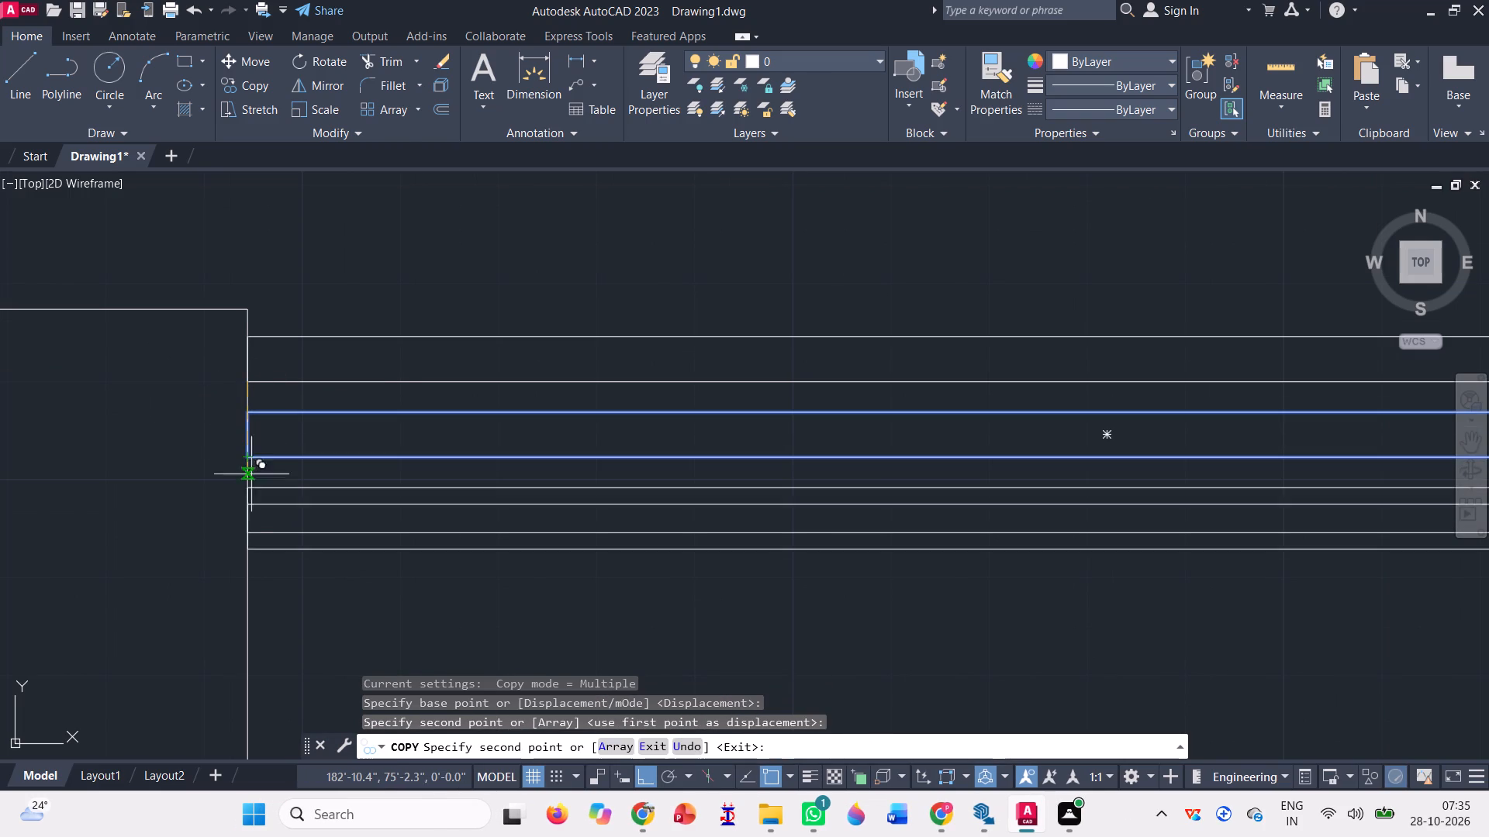
click(246, 528)
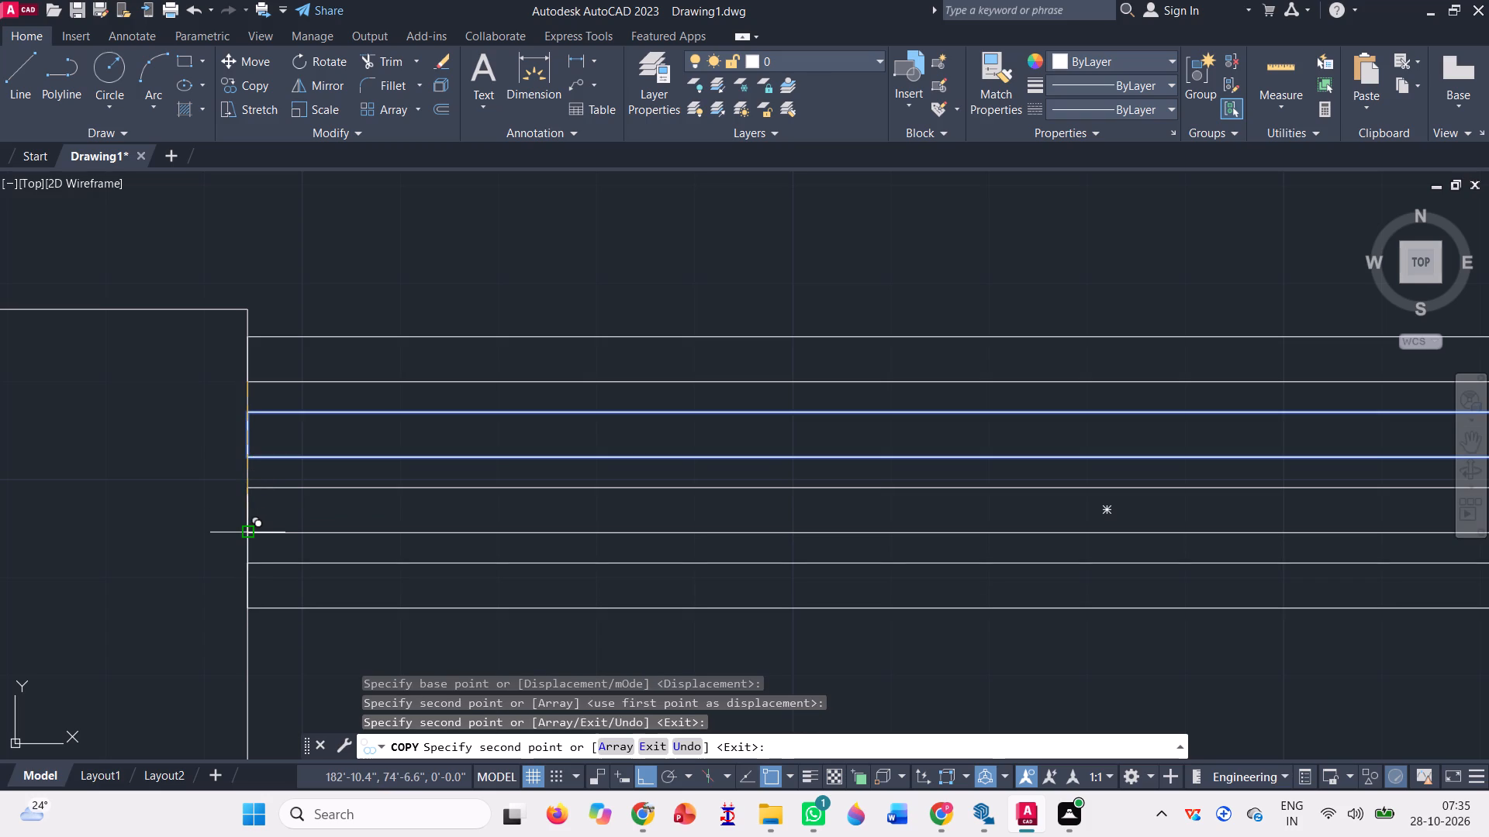
scroll(246, 528, down, 1)
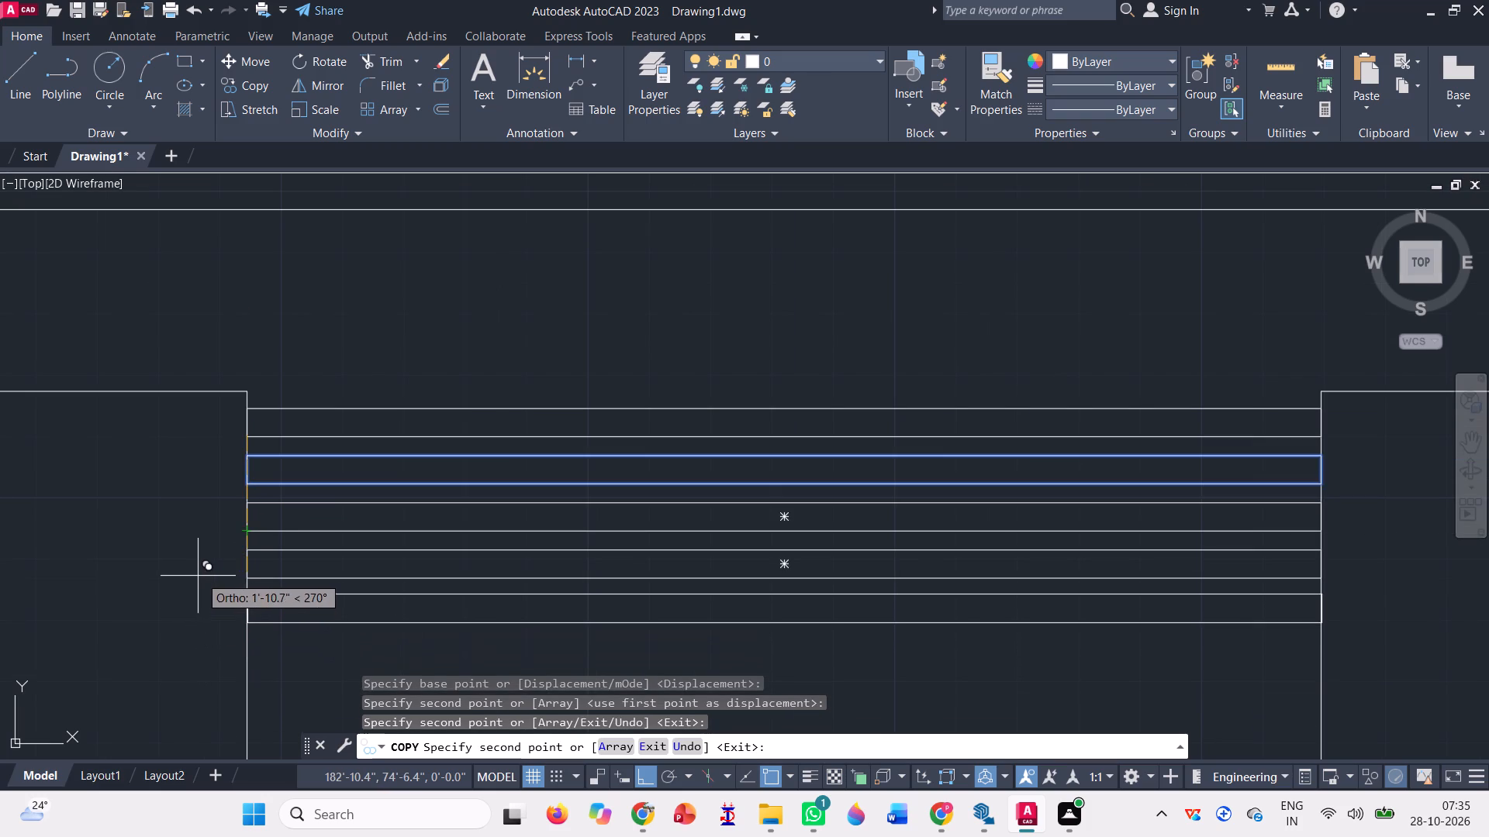
click(244, 580)
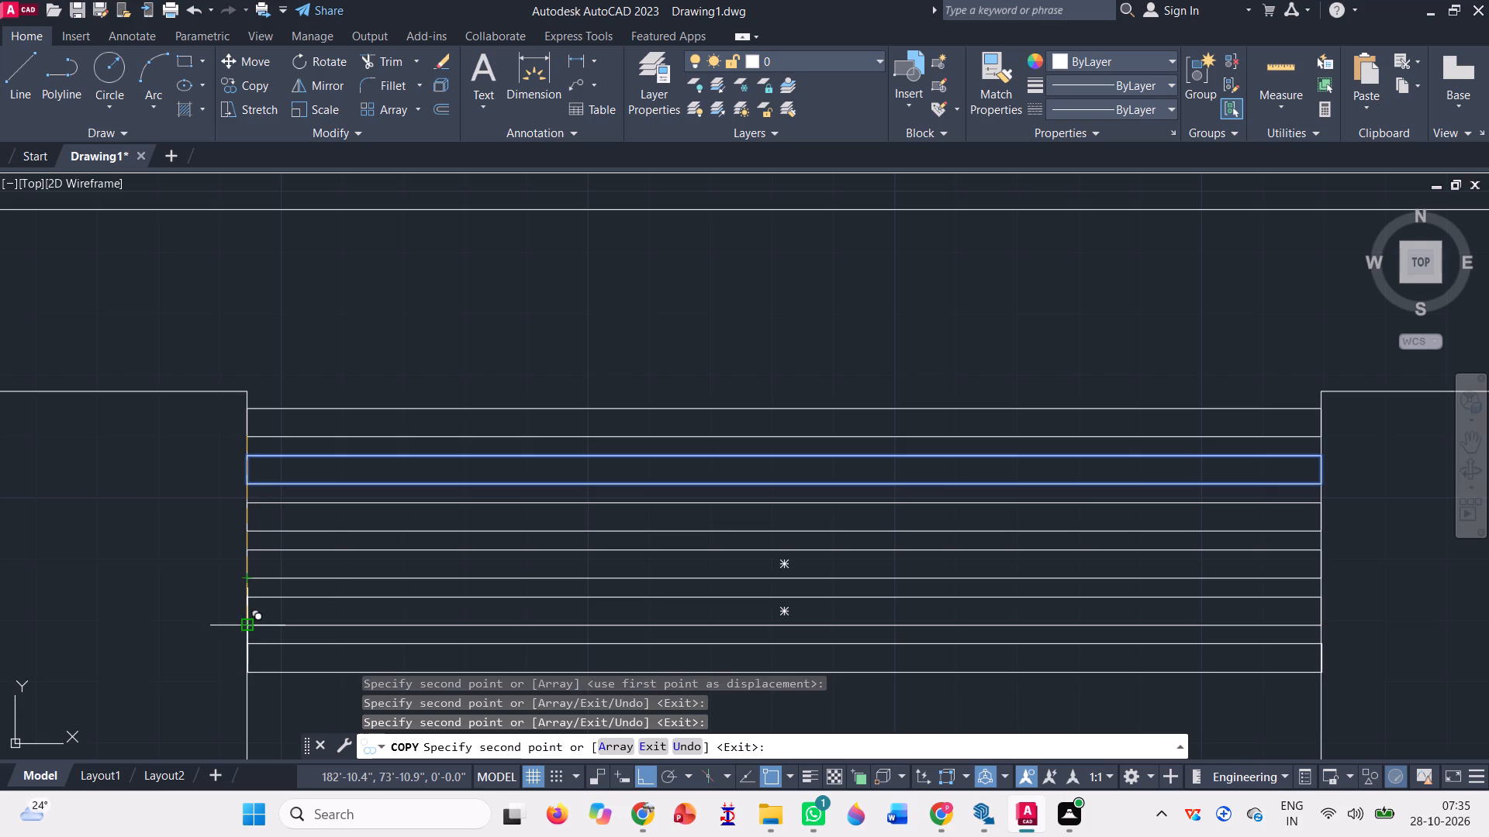
click(245, 621)
scroll(516, 383, down, 1)
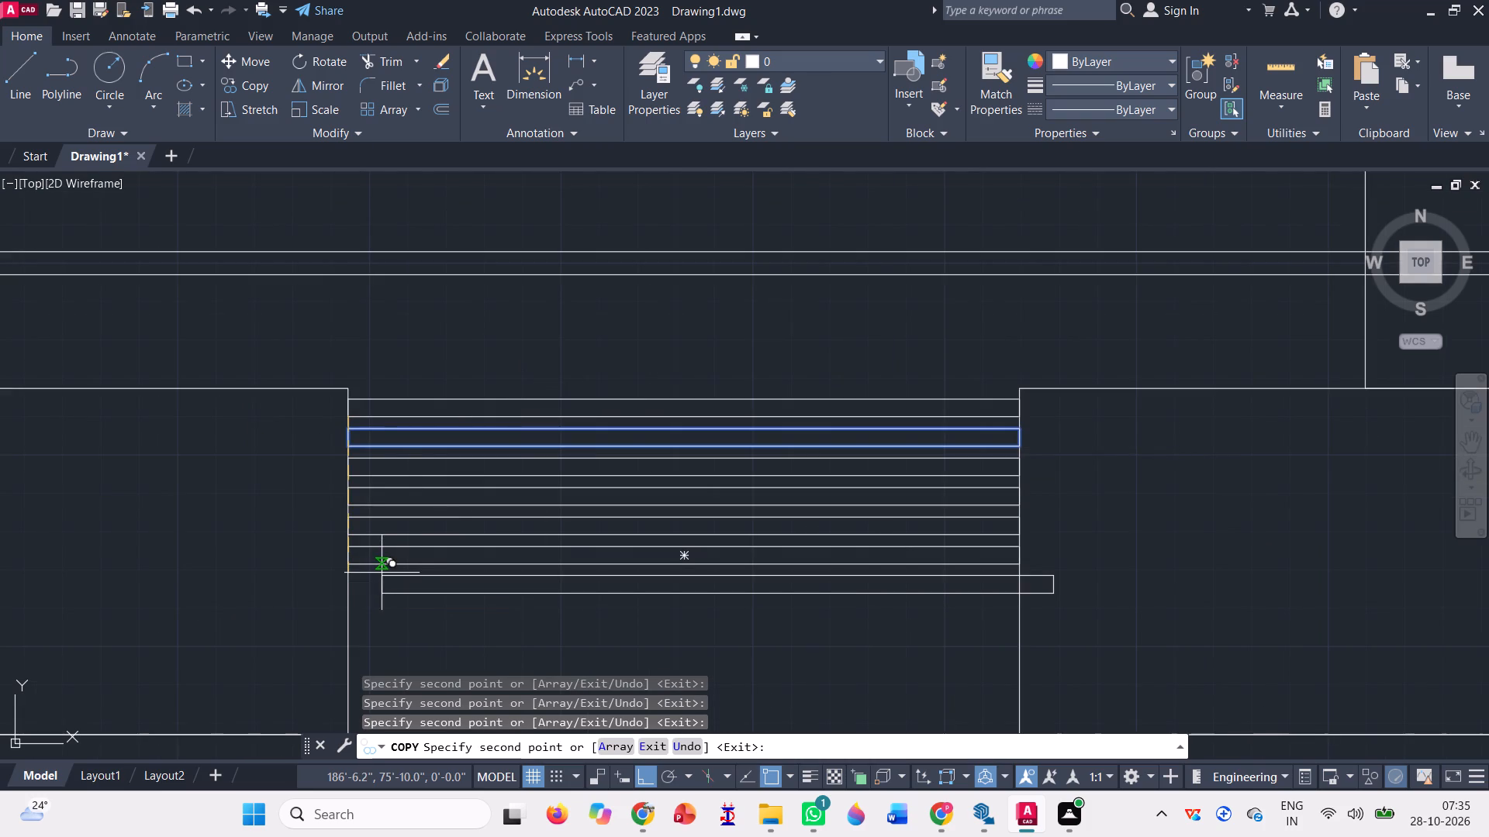
scroll(383, 571, up, 1)
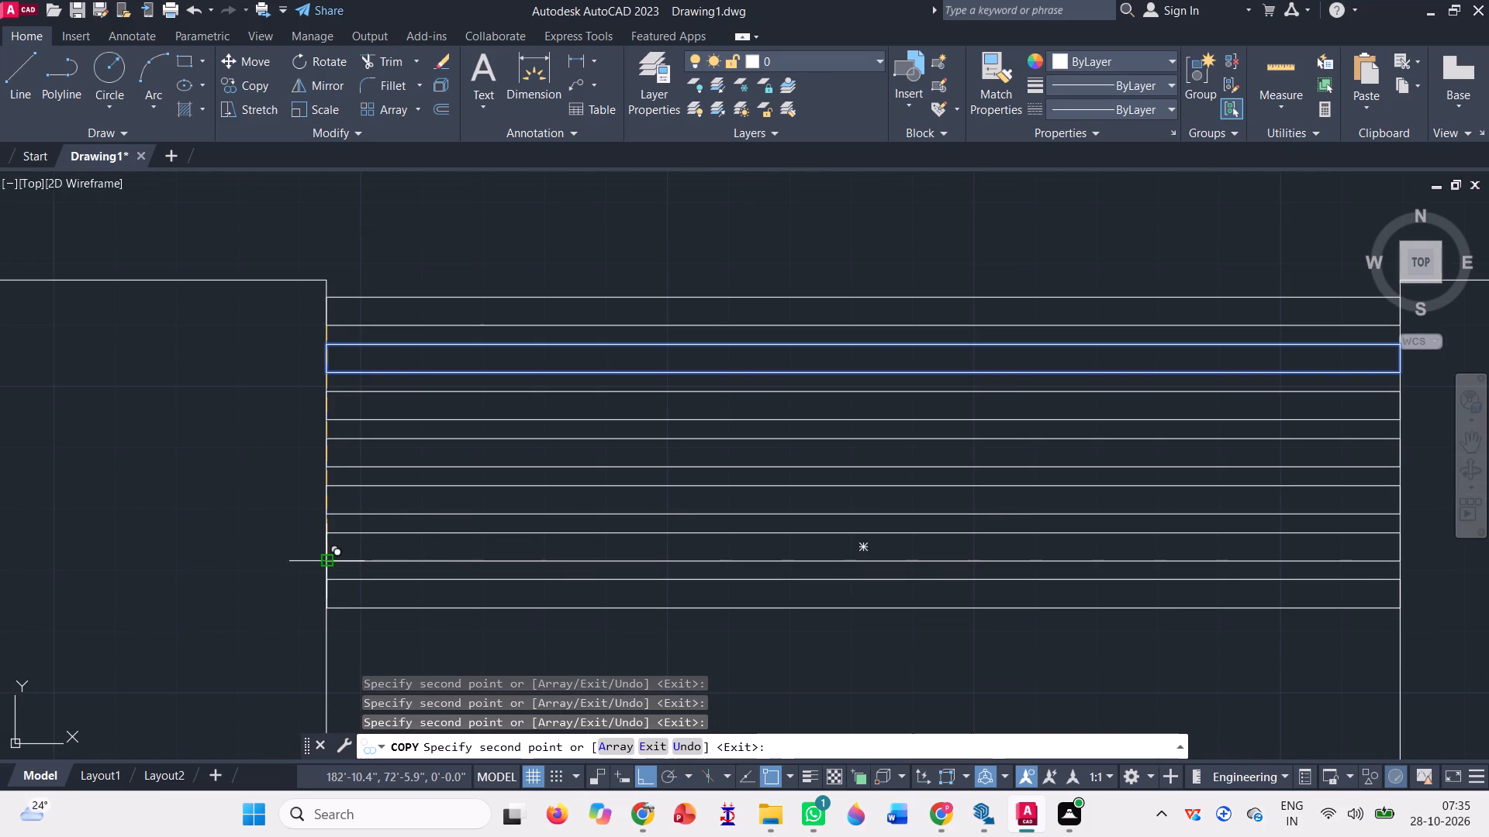
click(325, 561)
Place five more equally spaced slat copies downward, filling the gap between the ground-bay blocks past the building's base line.
scroll(399, 357, down, 1)
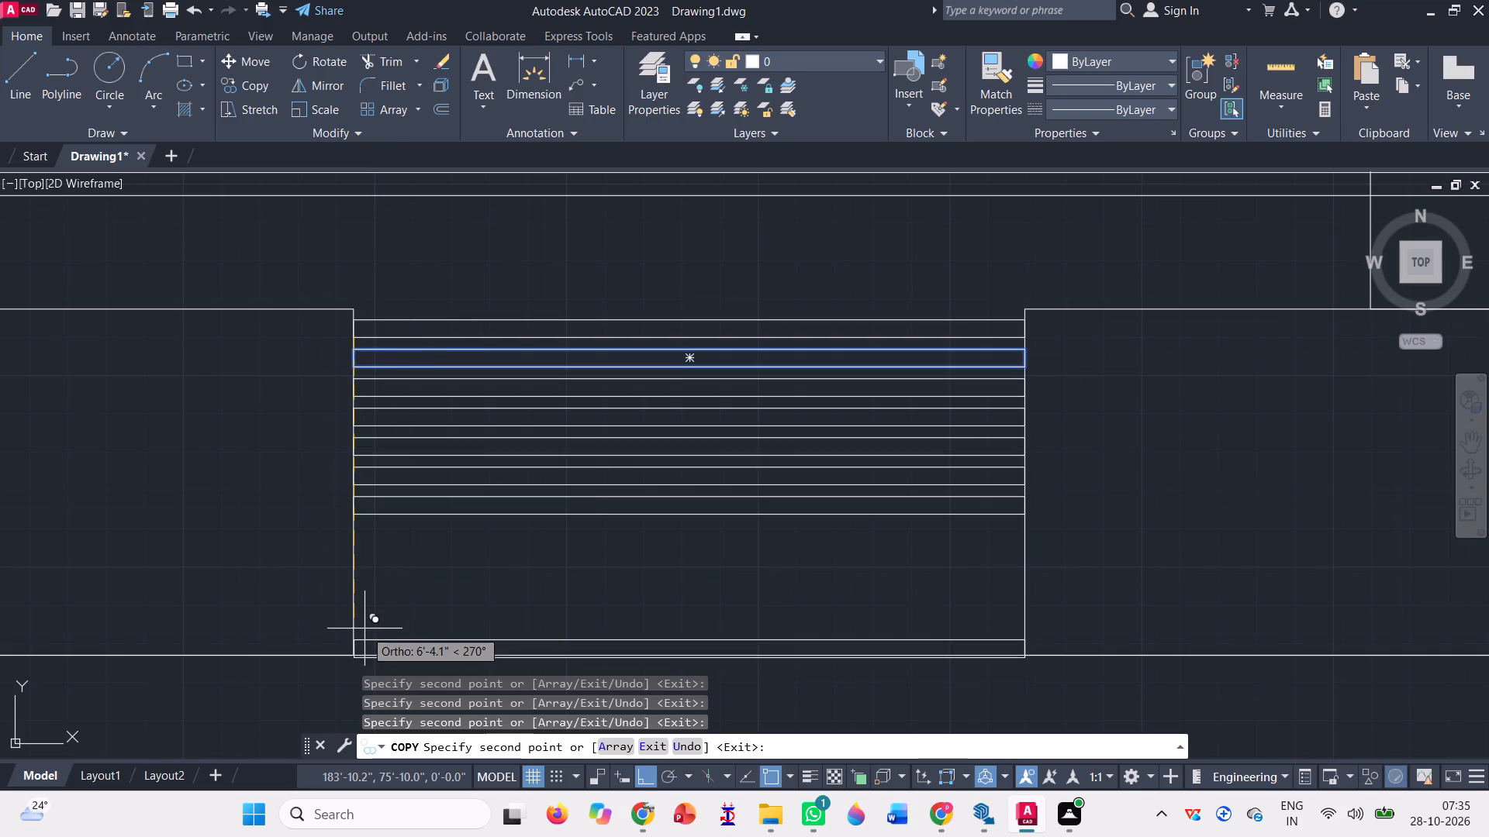
scroll(364, 623, up, 2)
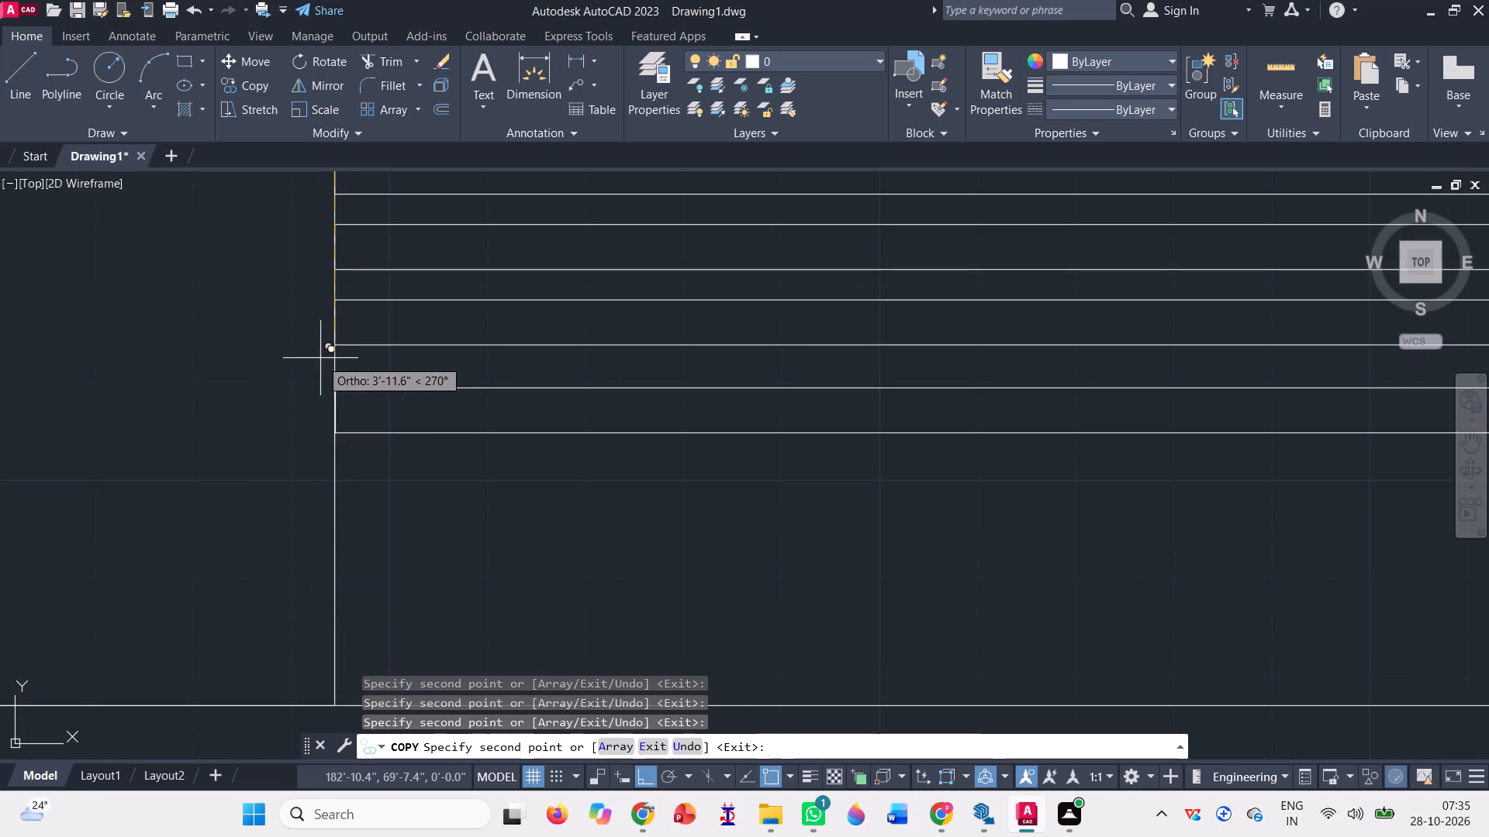
click(334, 350)
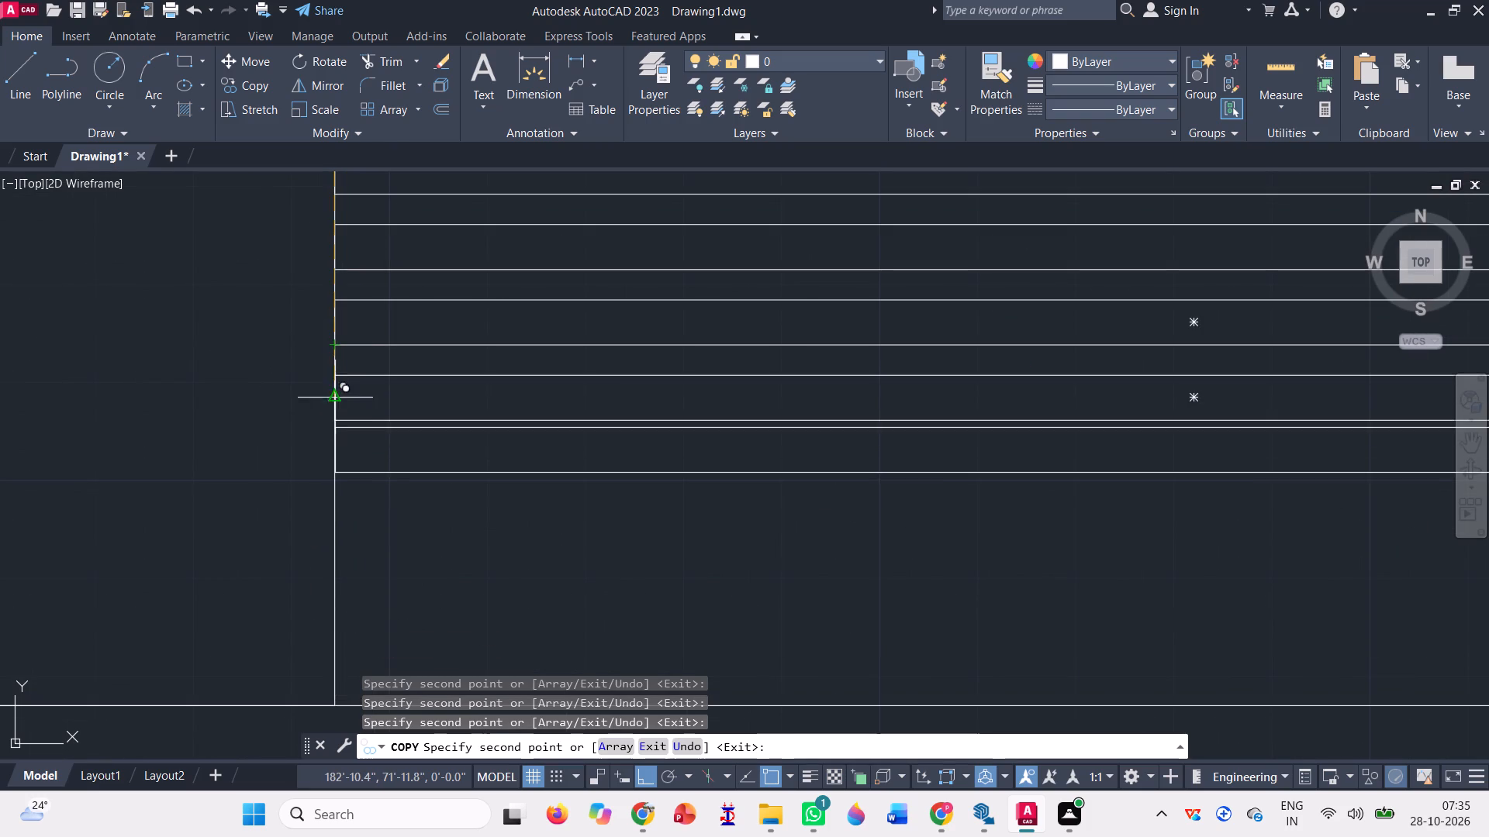
click(332, 418)
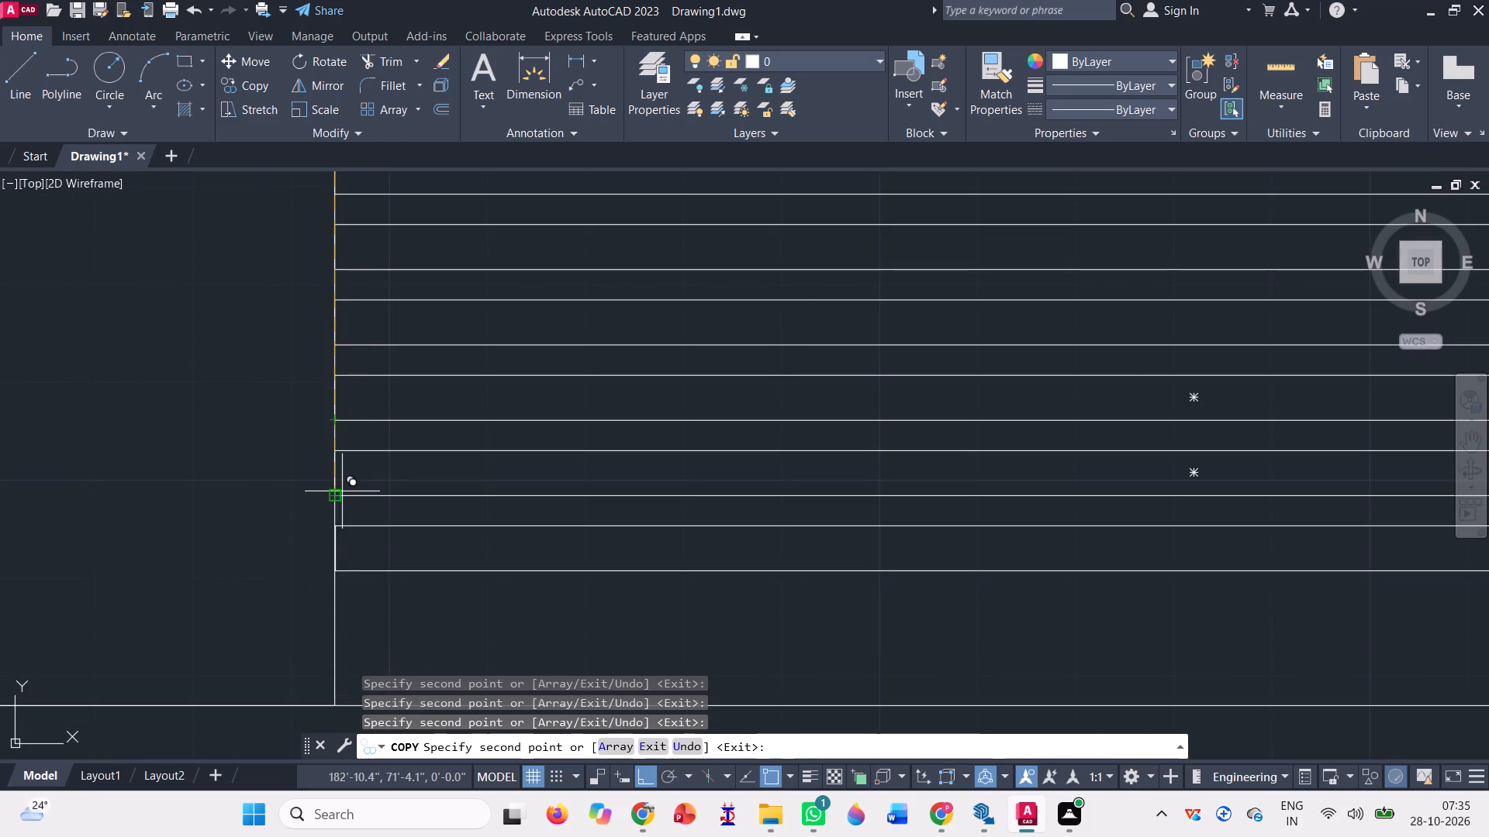
click(332, 497)
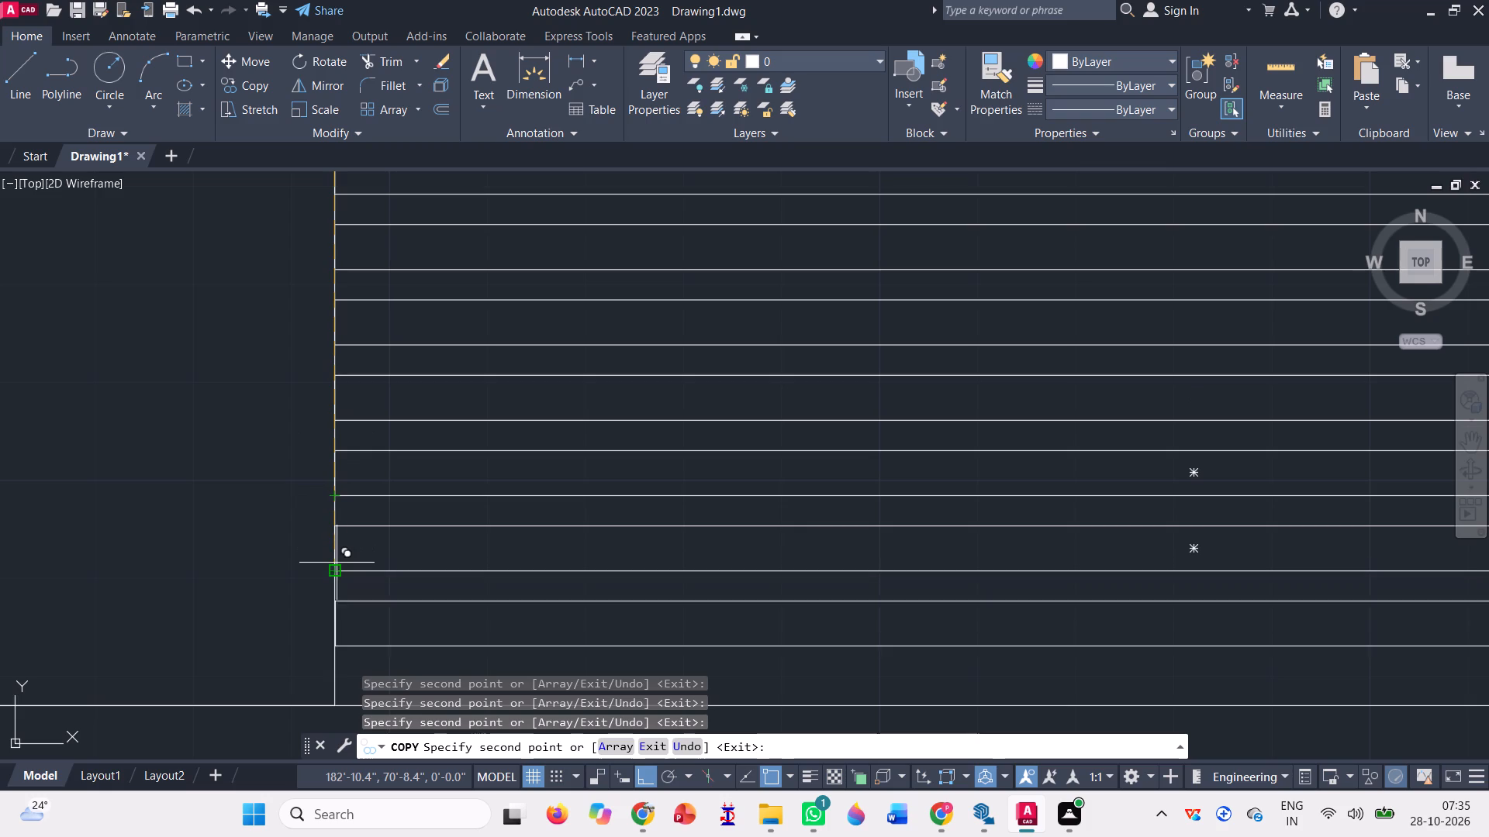
click(333, 570)
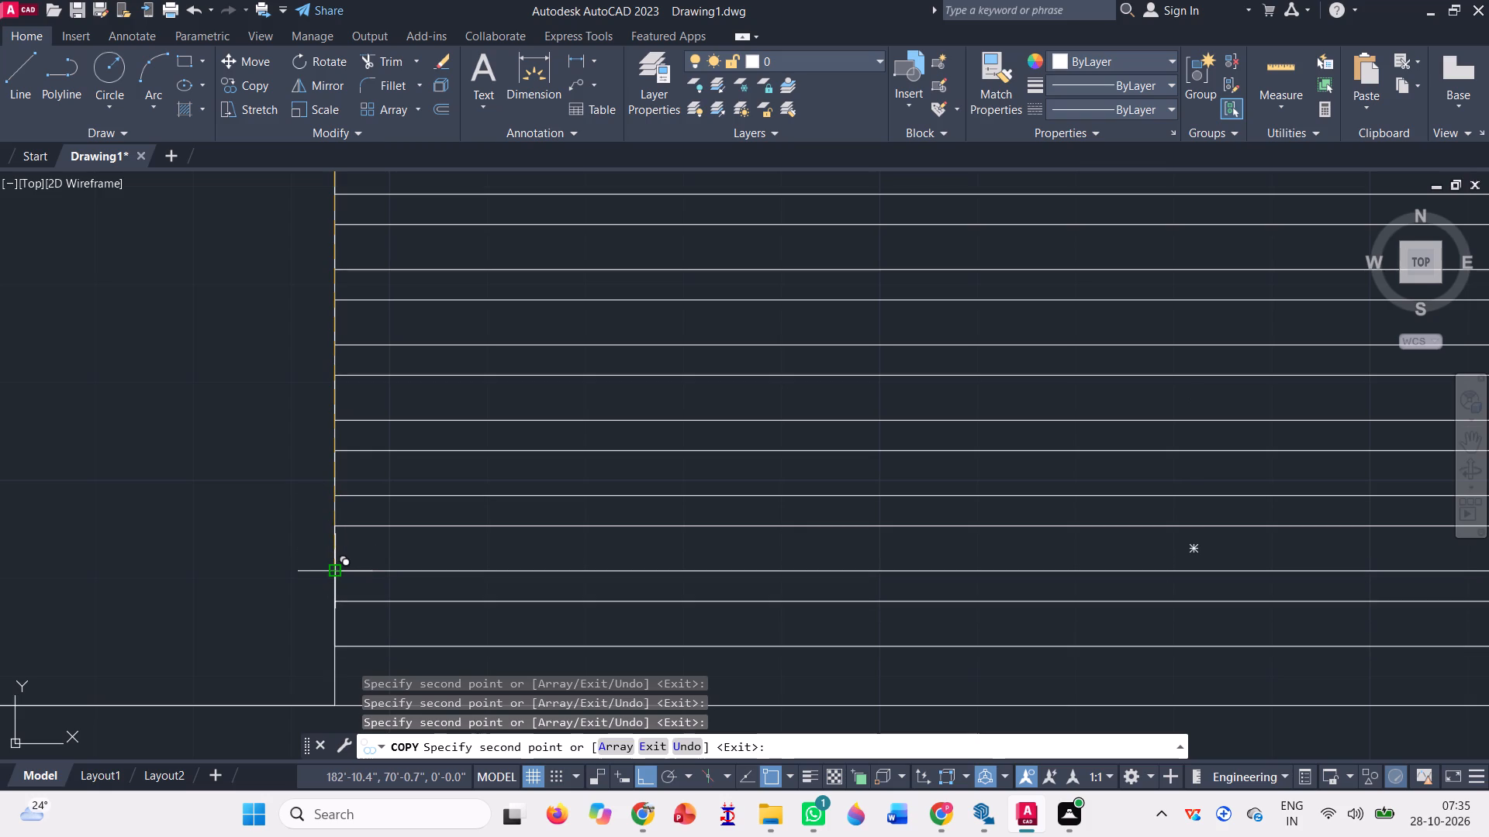
scroll(344, 519, down, 2)
scroll(339, 634, up, 2)
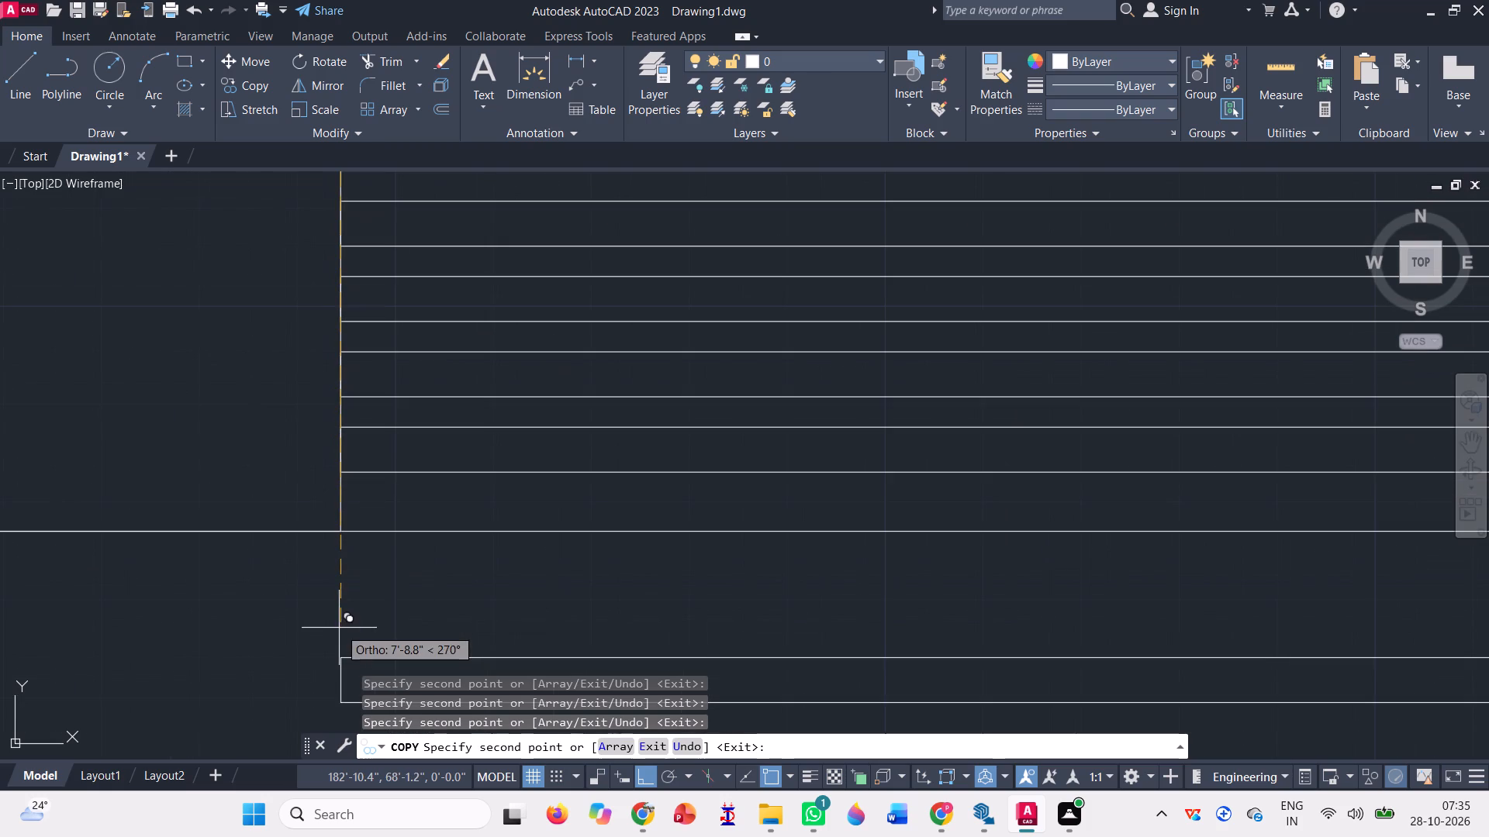
click(344, 467)
scroll(337, 570, down, 1)
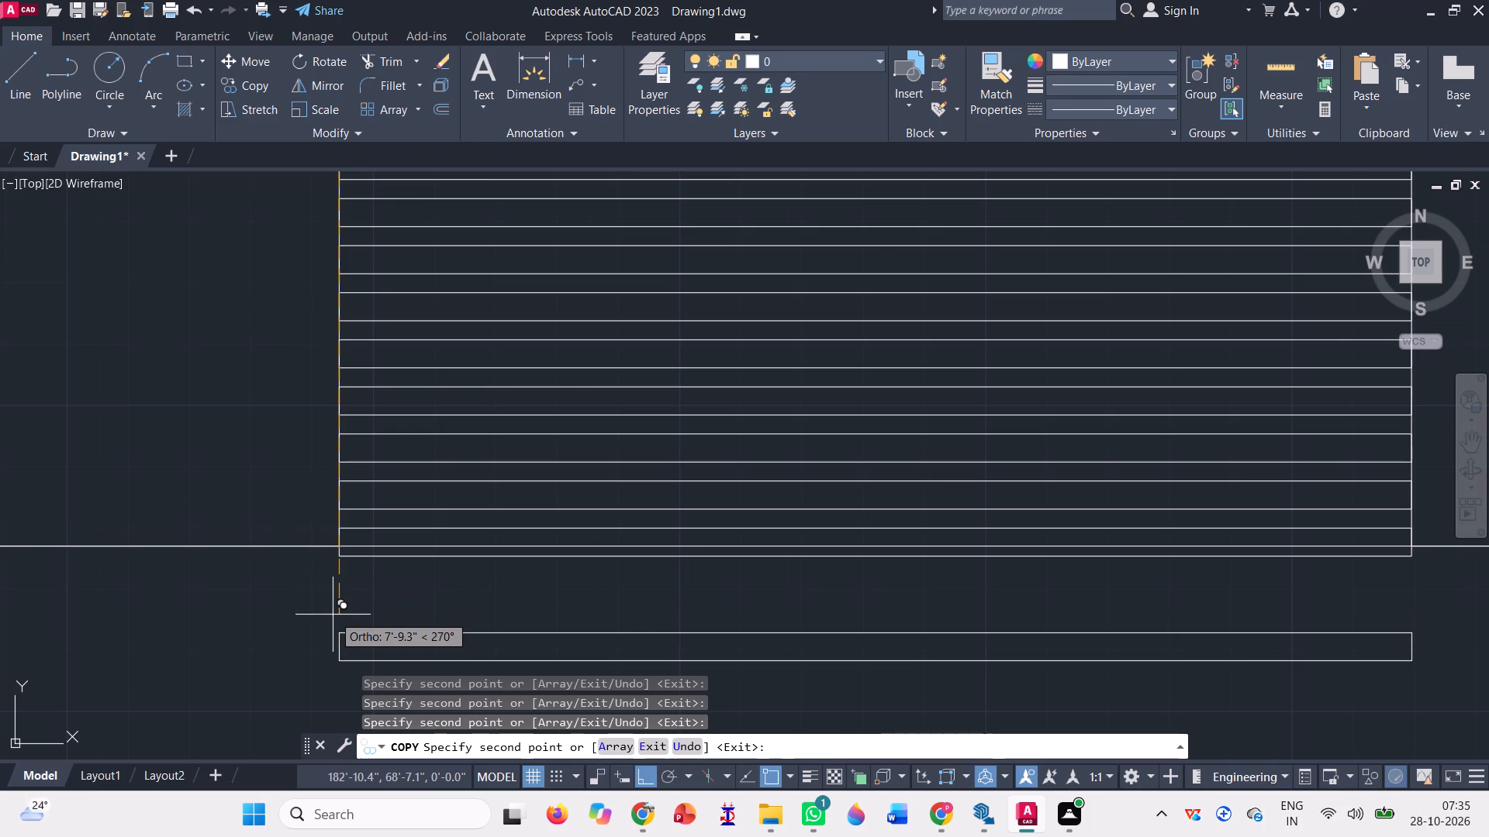
key(space)
scroll(314, 592, down, 1)
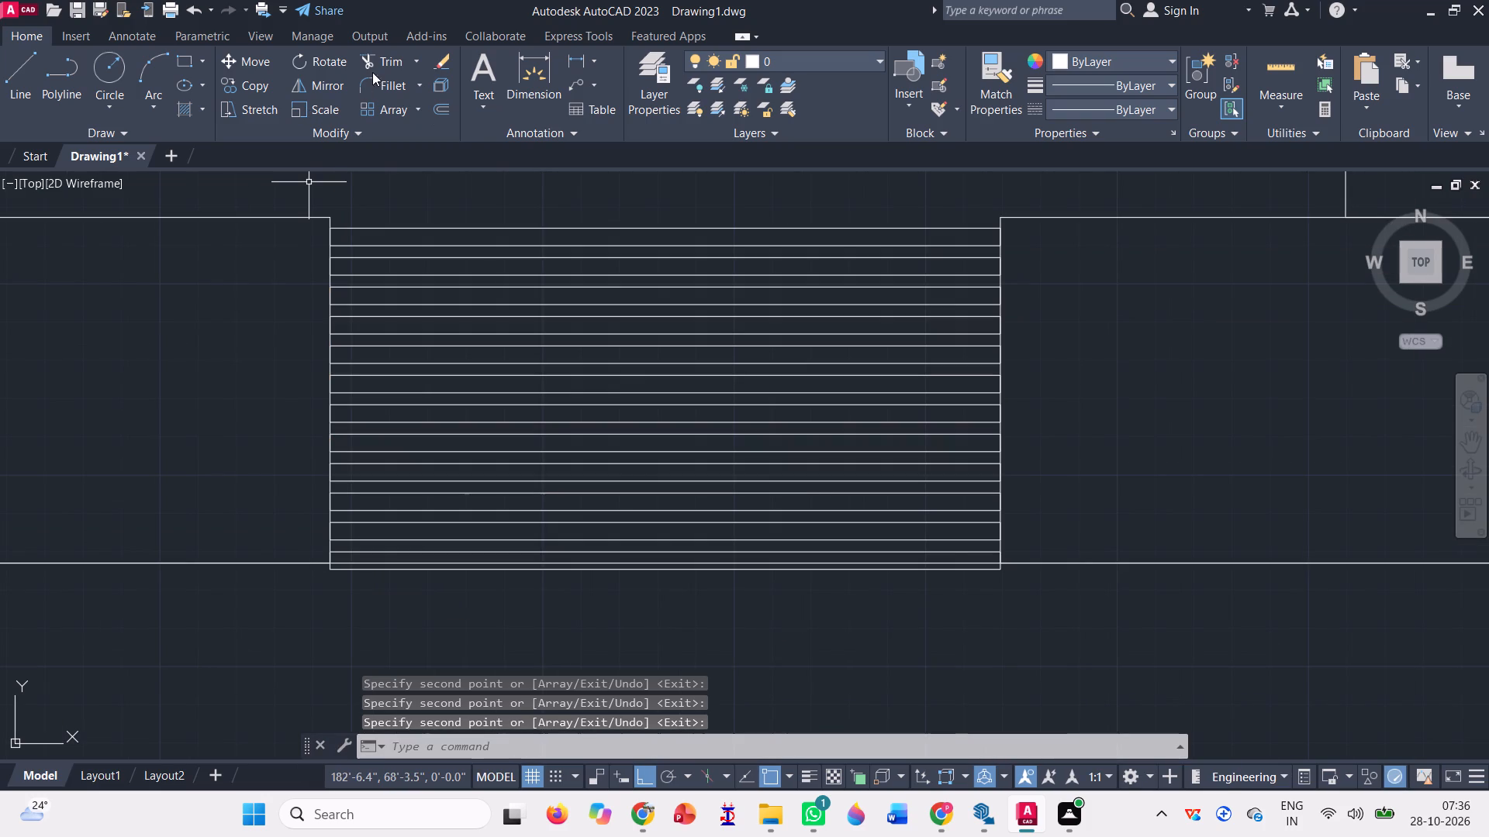
Trim the parts of the lowest slat that extend below the building's base line, at both its west and east ends.
click(381, 64)
scroll(338, 567, up, 3)
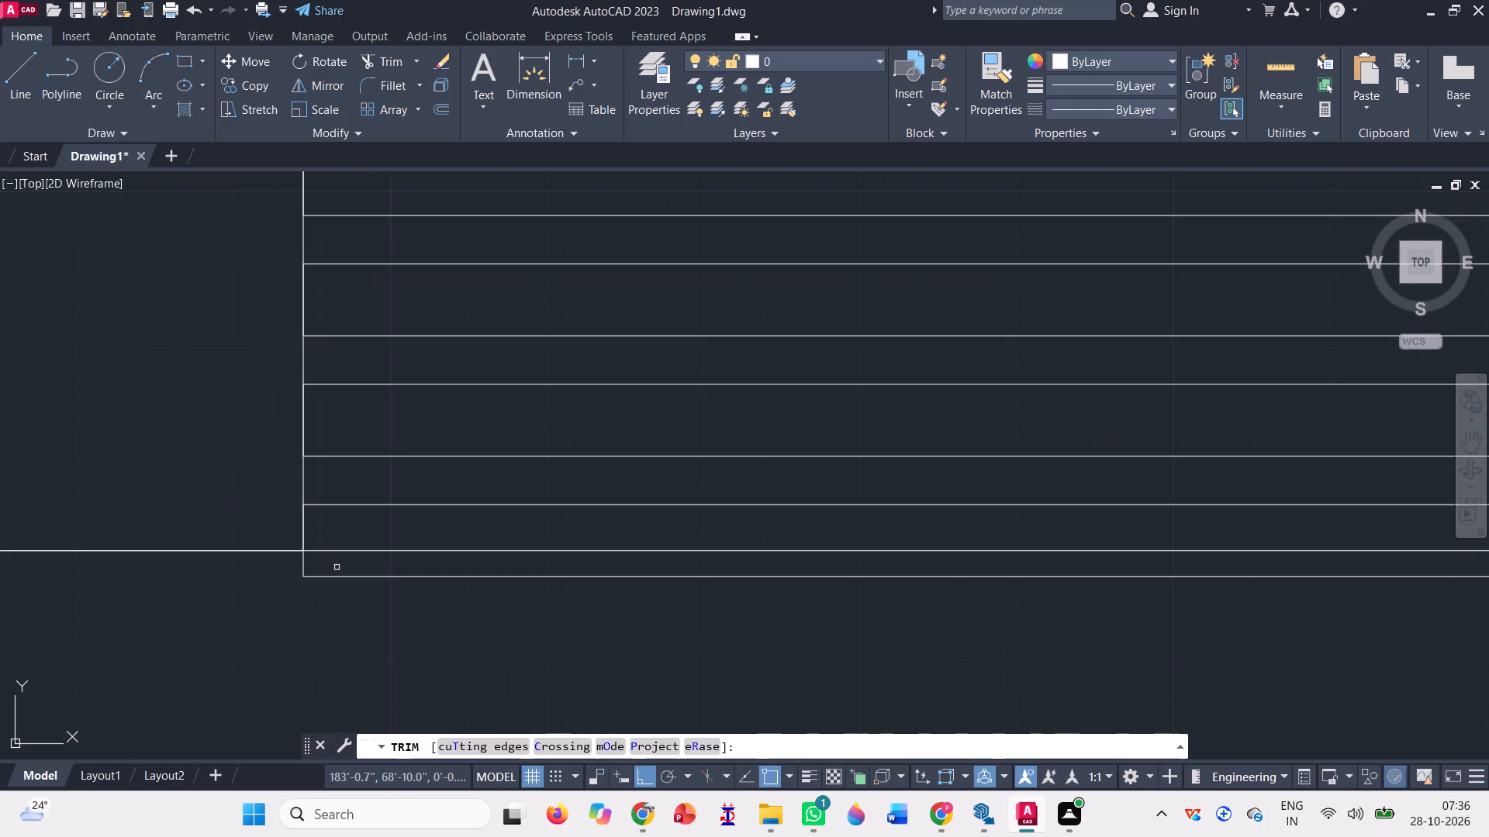
click(294, 563)
click(361, 597)
scroll(274, 601, down, 2)
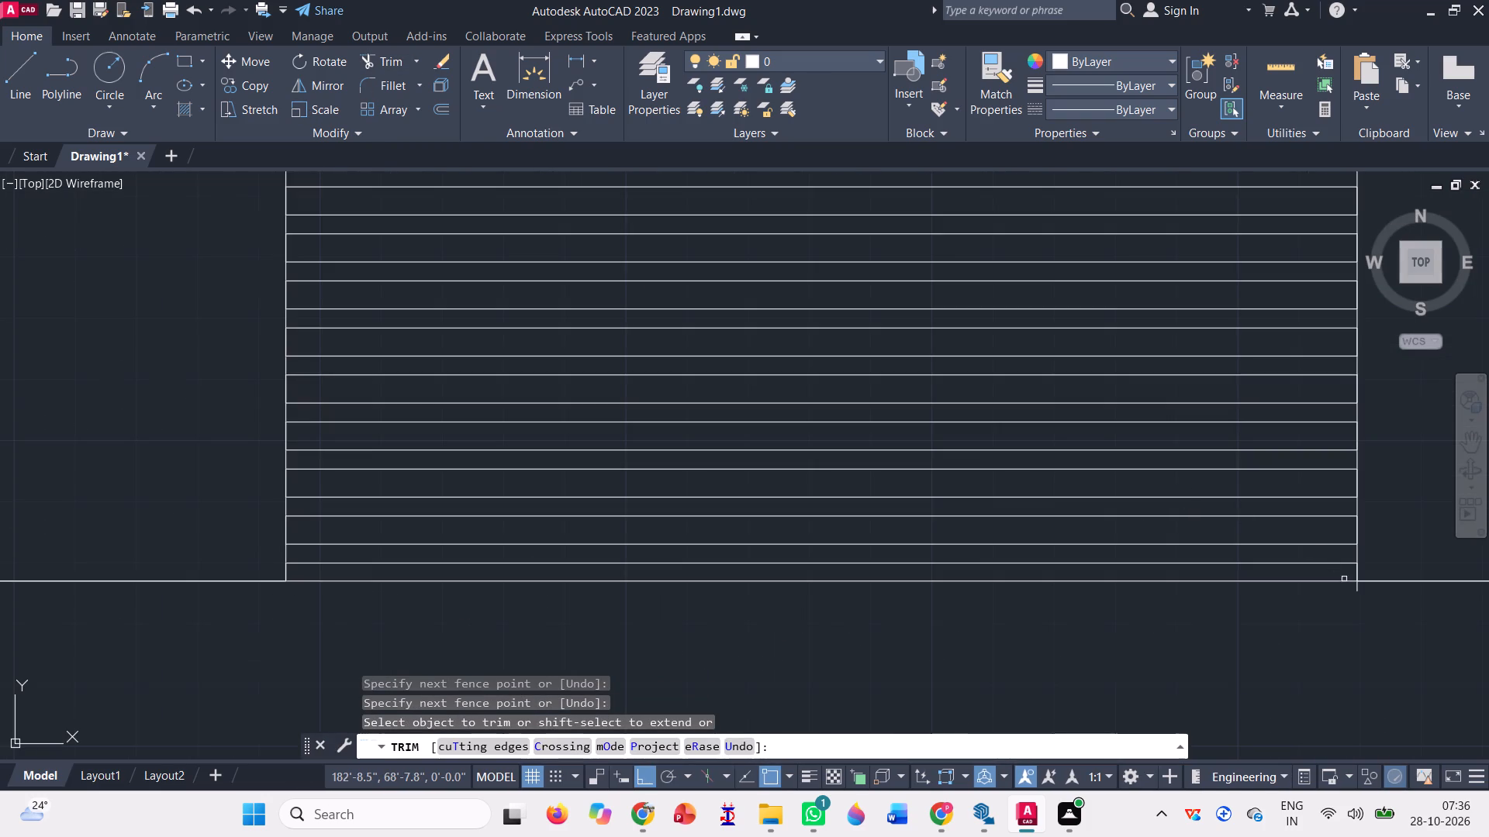
scroll(1364, 606, up, 3)
click(1328, 529)
click(1386, 538)
scroll(1072, 563, down, 3)
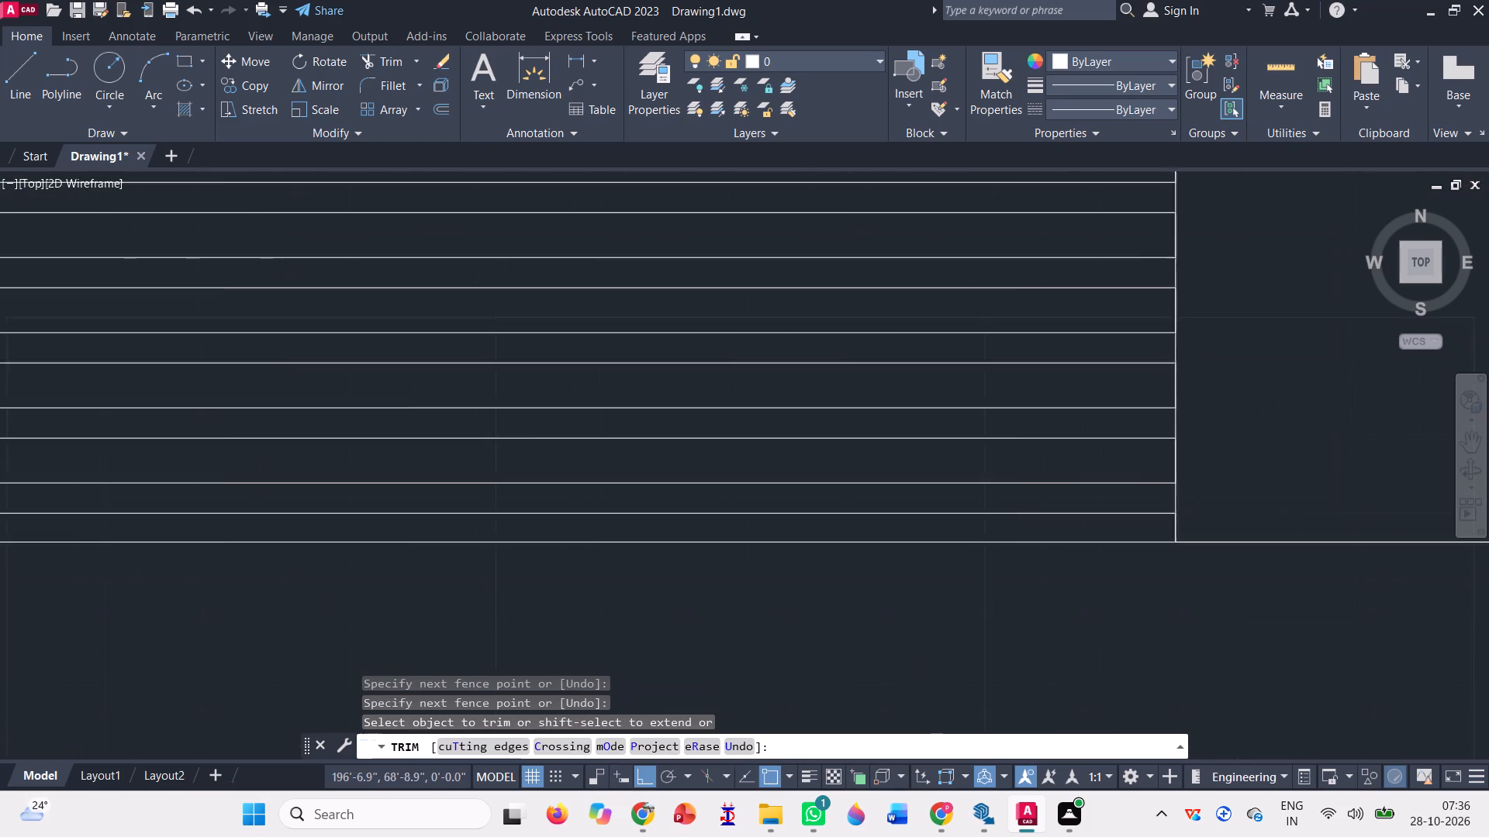
scroll(1028, 574, down, 2)
scroll(881, 670, down, 1)
key(Escape)
scroll(733, 684, down, 1)
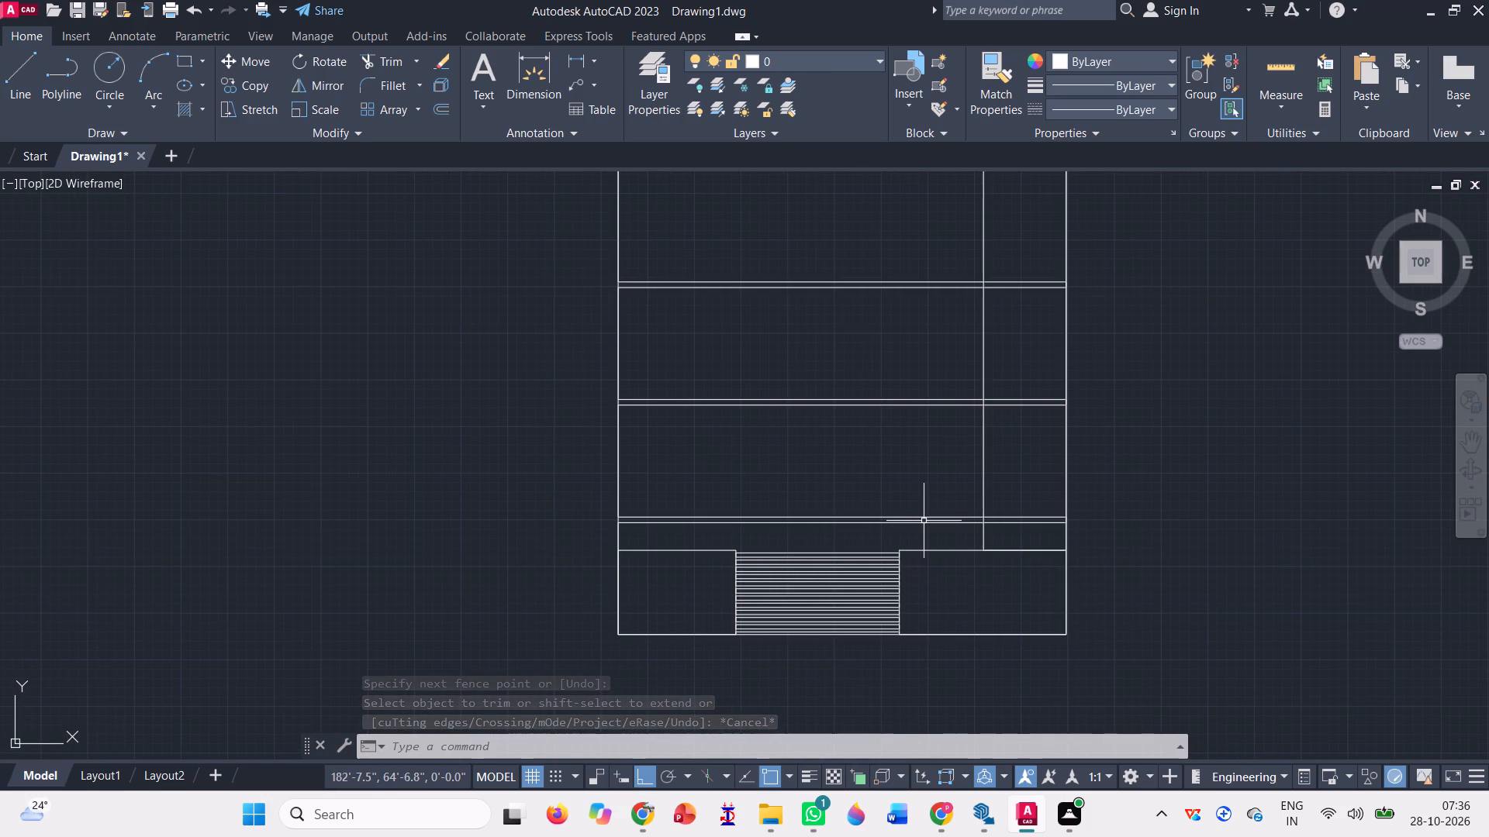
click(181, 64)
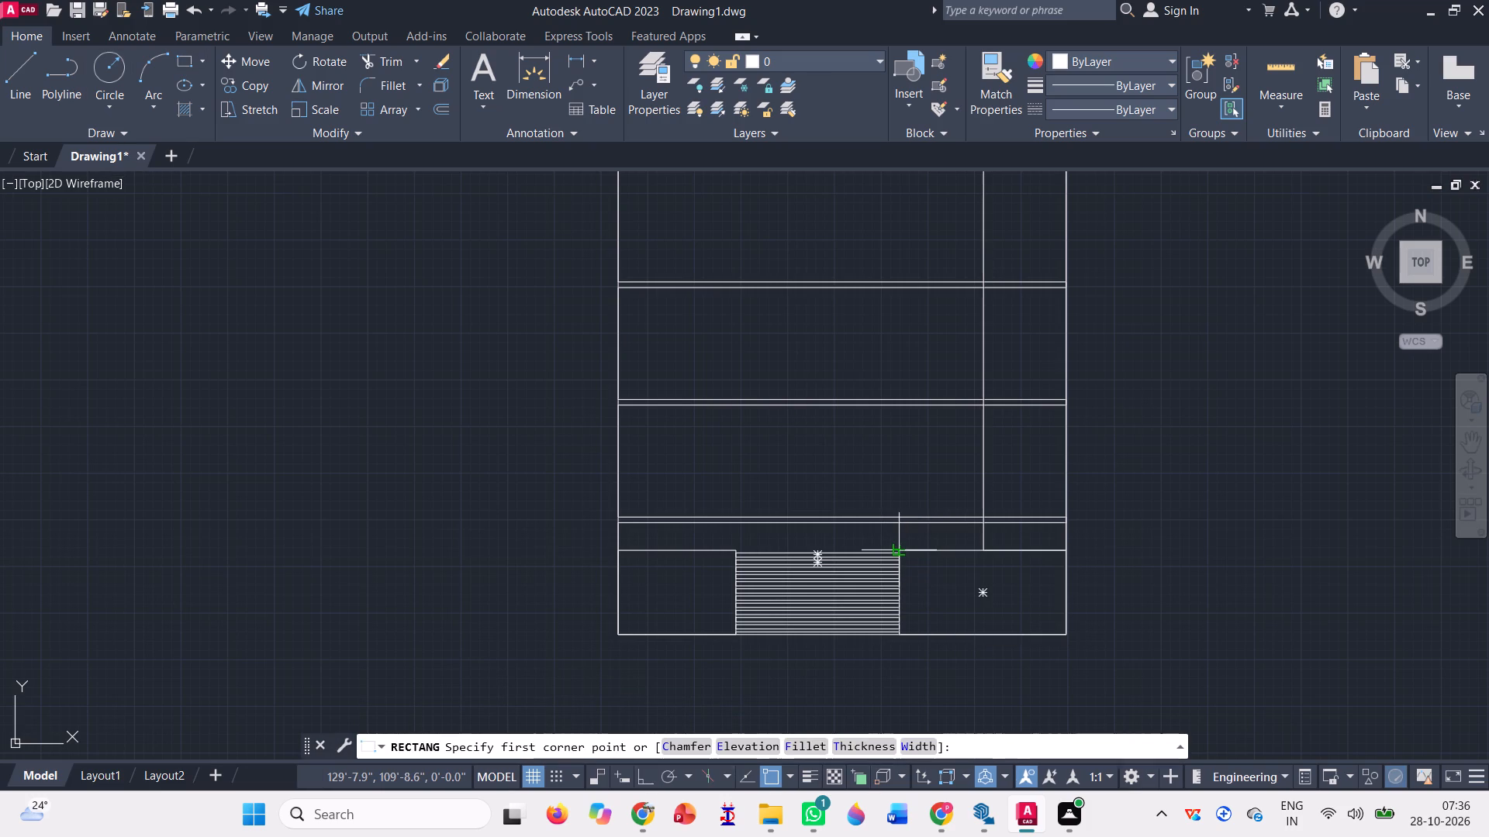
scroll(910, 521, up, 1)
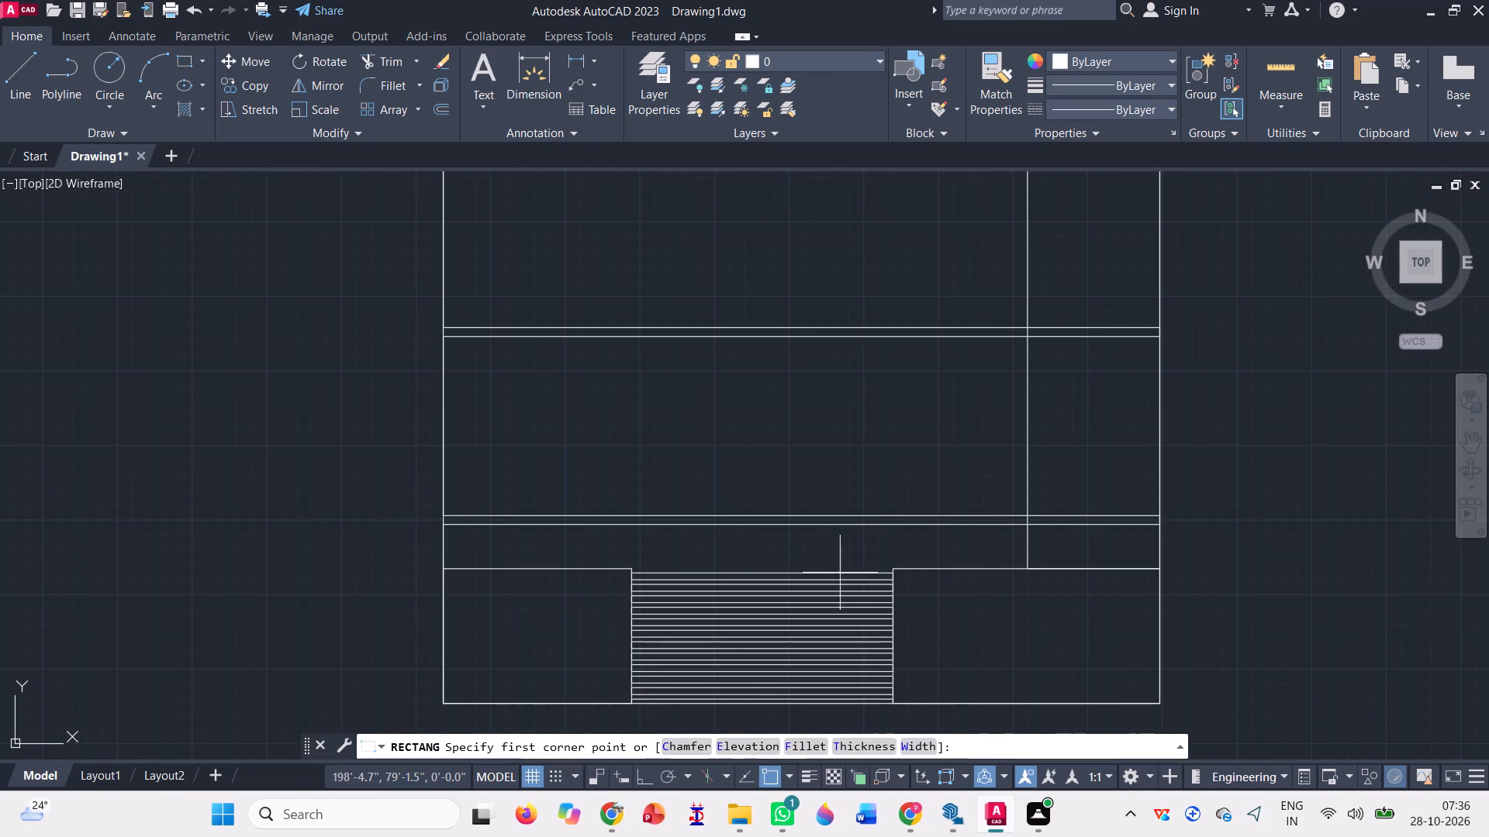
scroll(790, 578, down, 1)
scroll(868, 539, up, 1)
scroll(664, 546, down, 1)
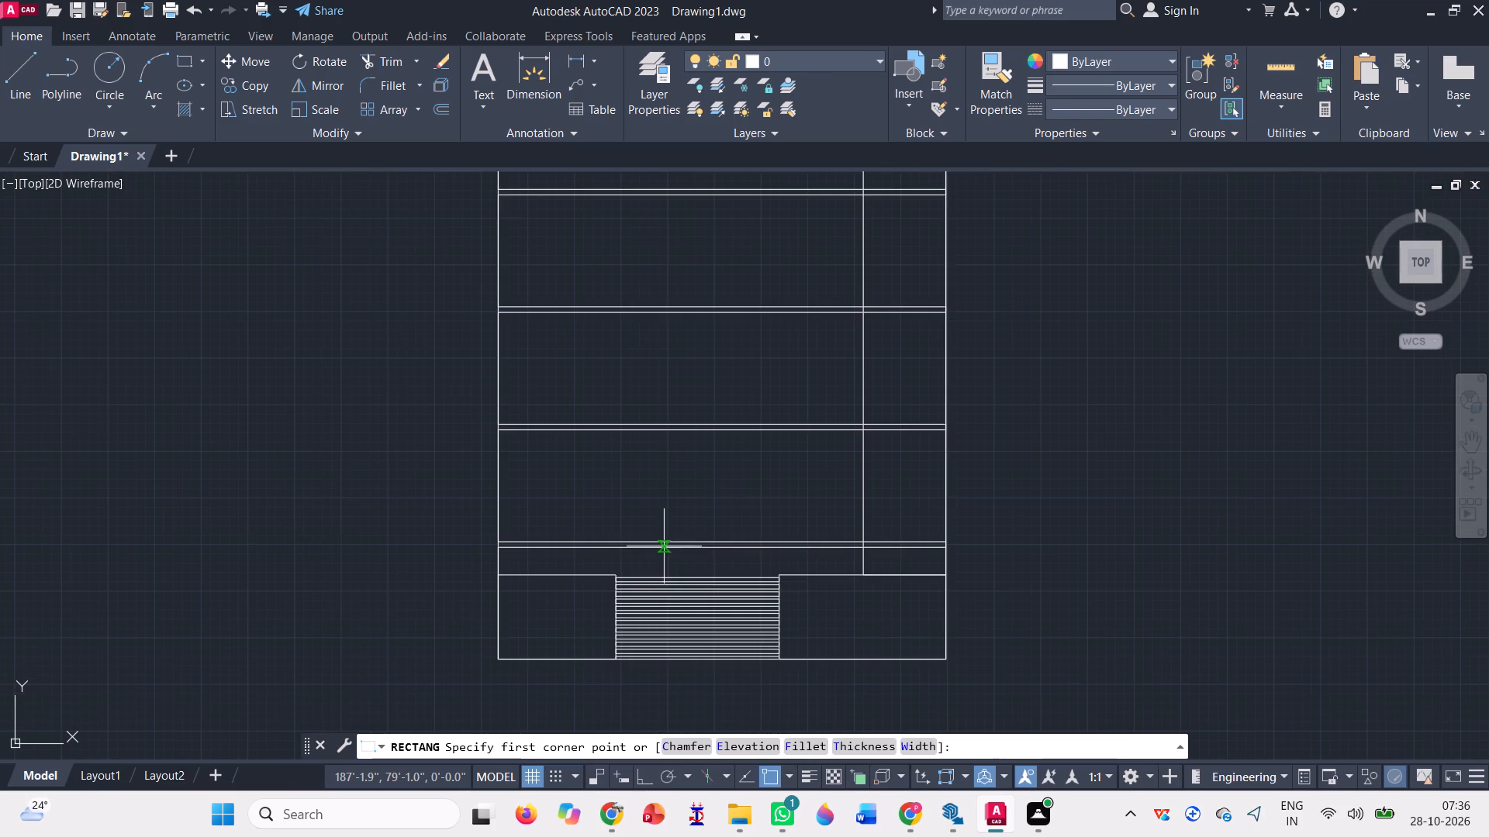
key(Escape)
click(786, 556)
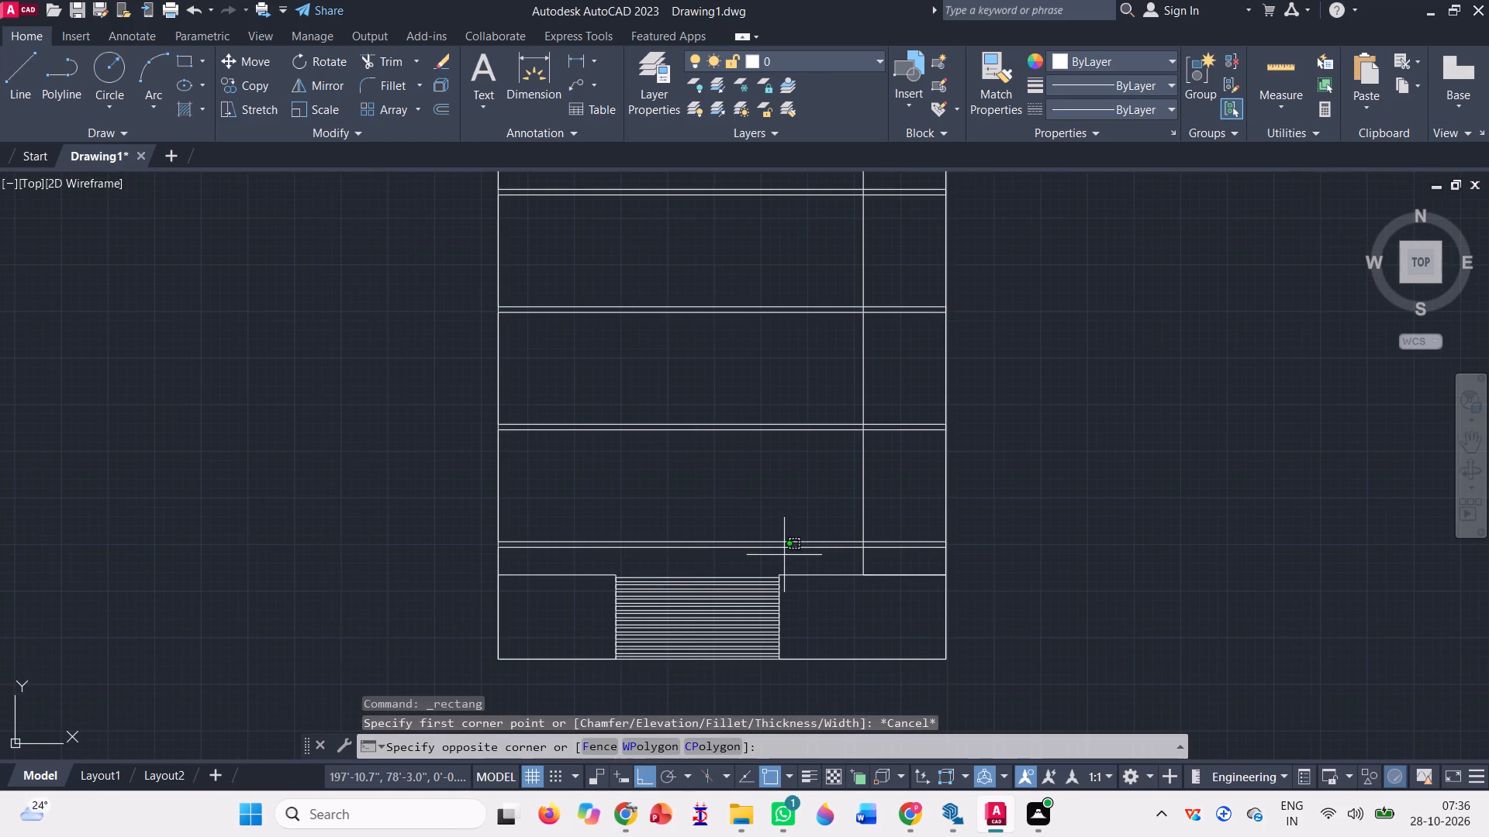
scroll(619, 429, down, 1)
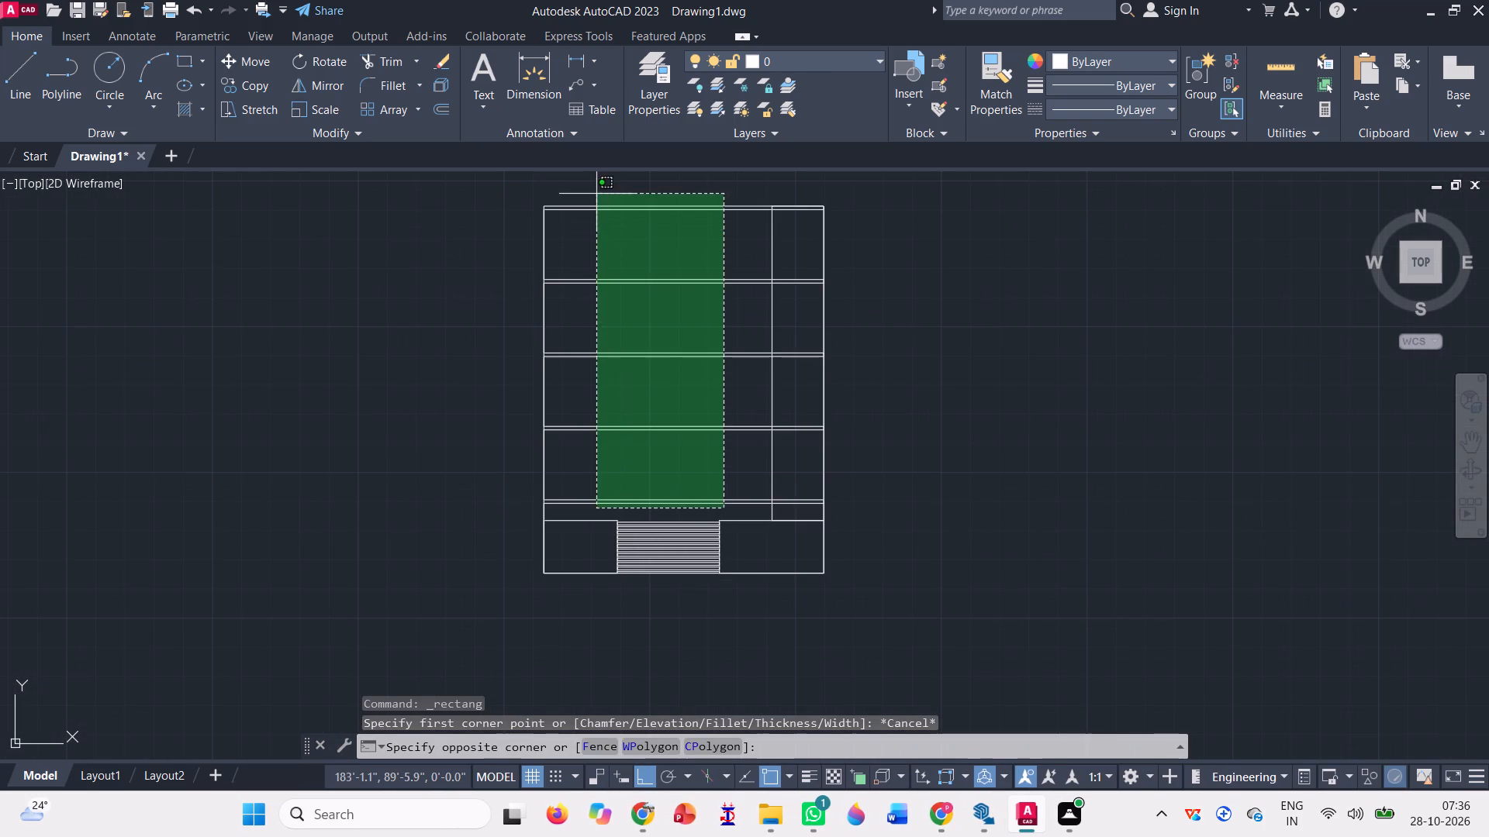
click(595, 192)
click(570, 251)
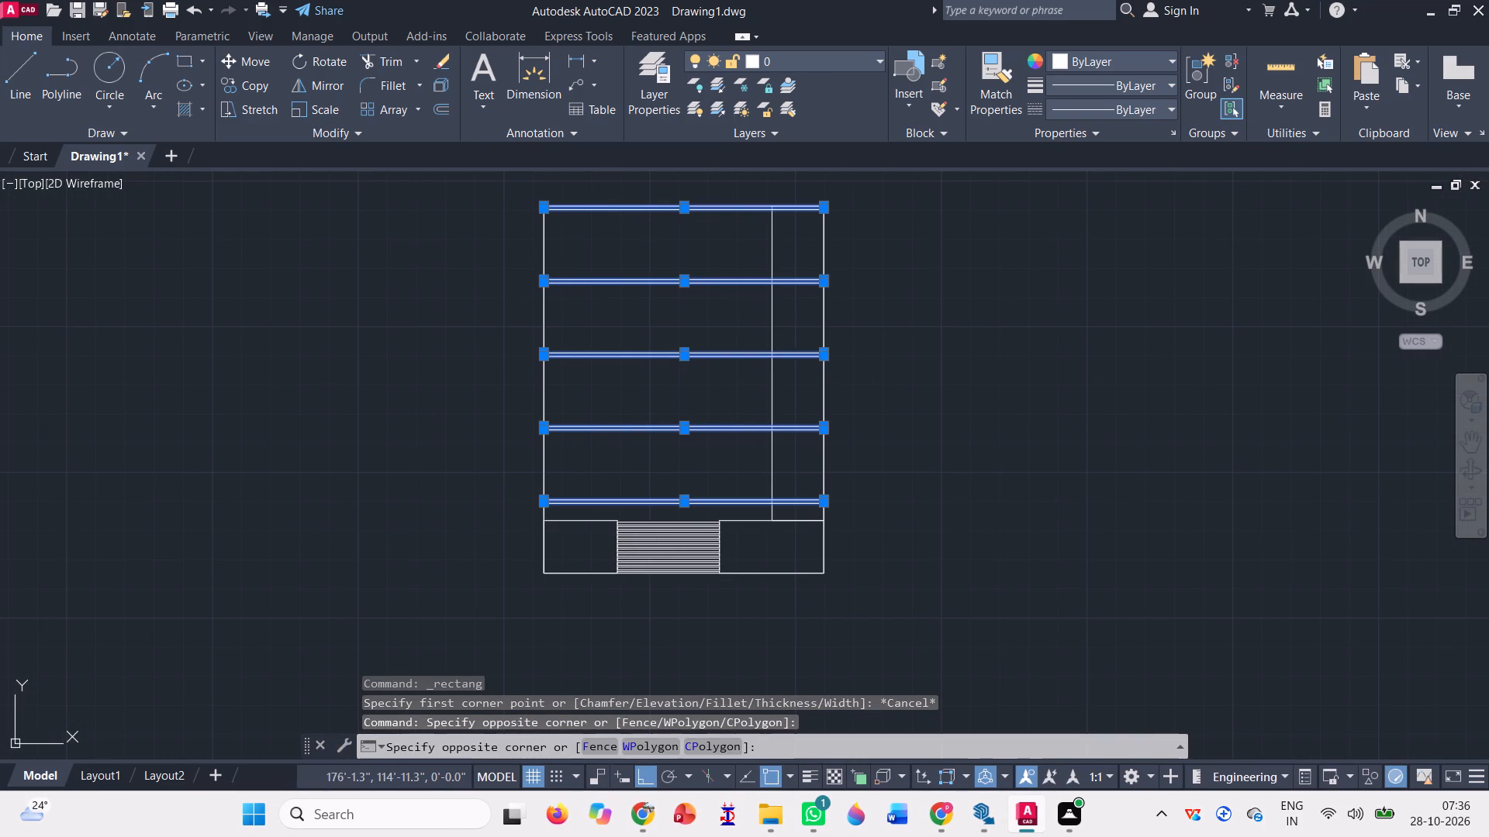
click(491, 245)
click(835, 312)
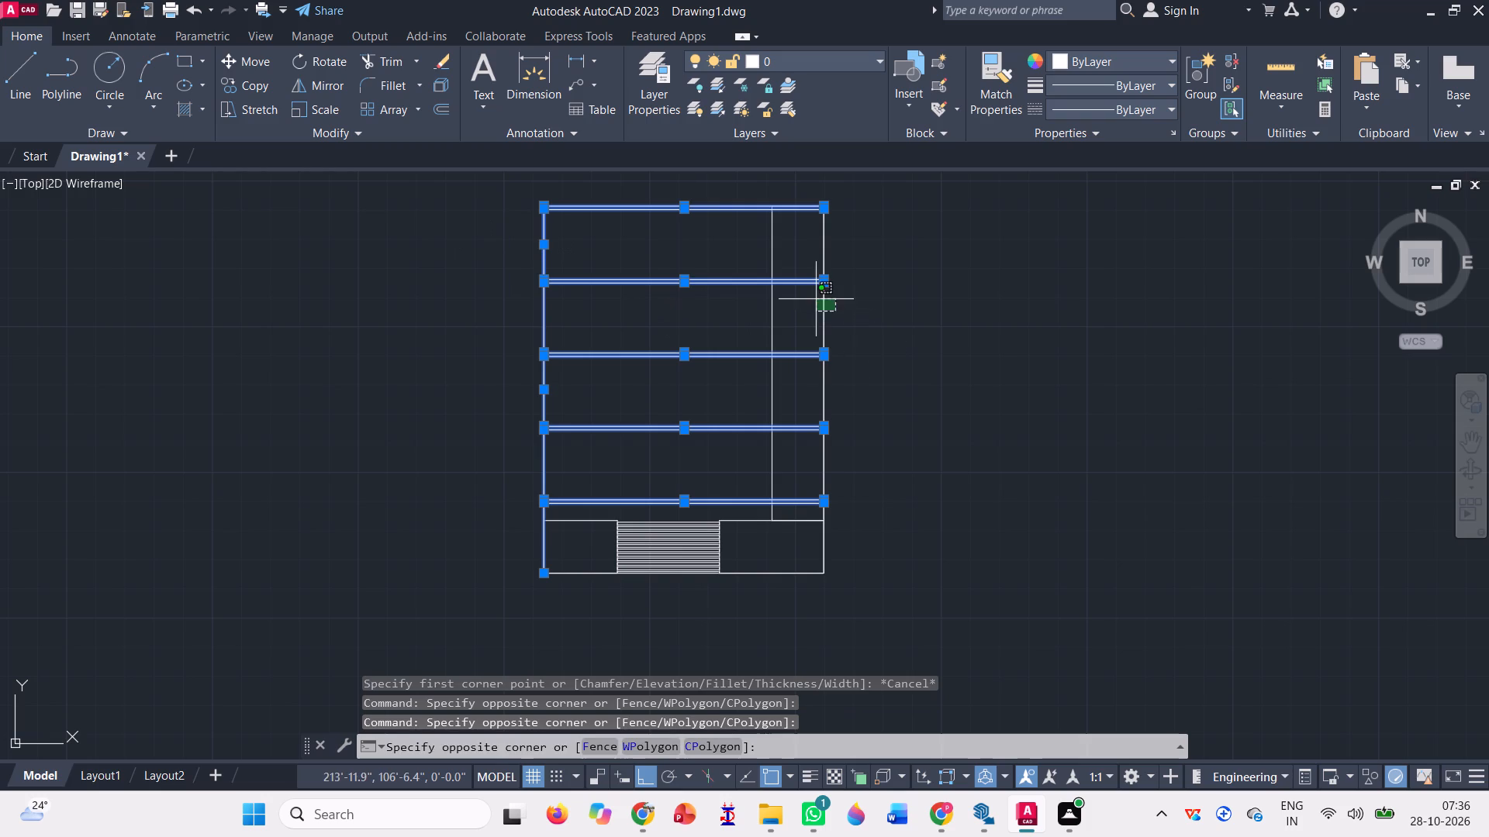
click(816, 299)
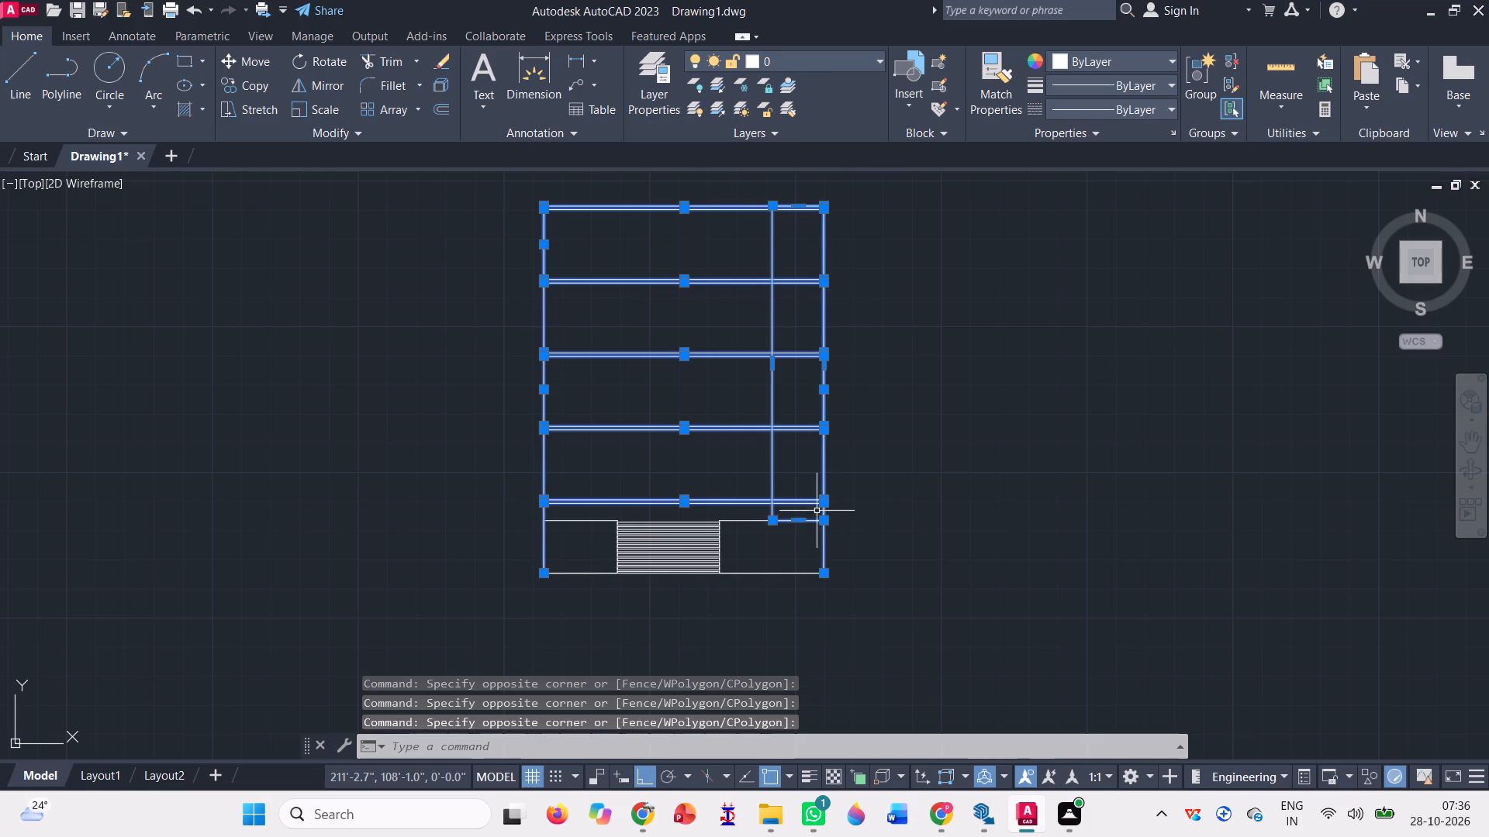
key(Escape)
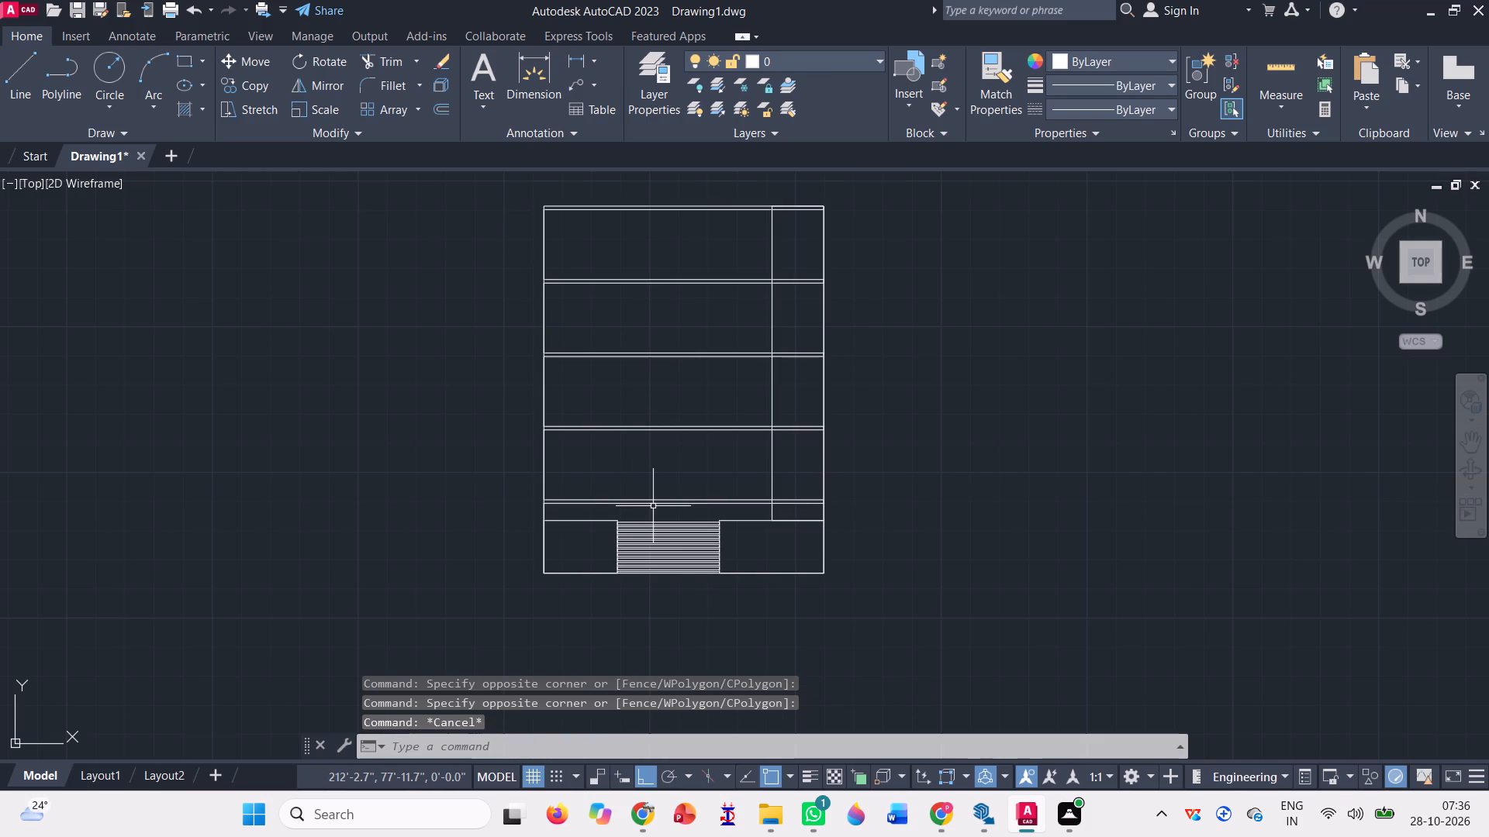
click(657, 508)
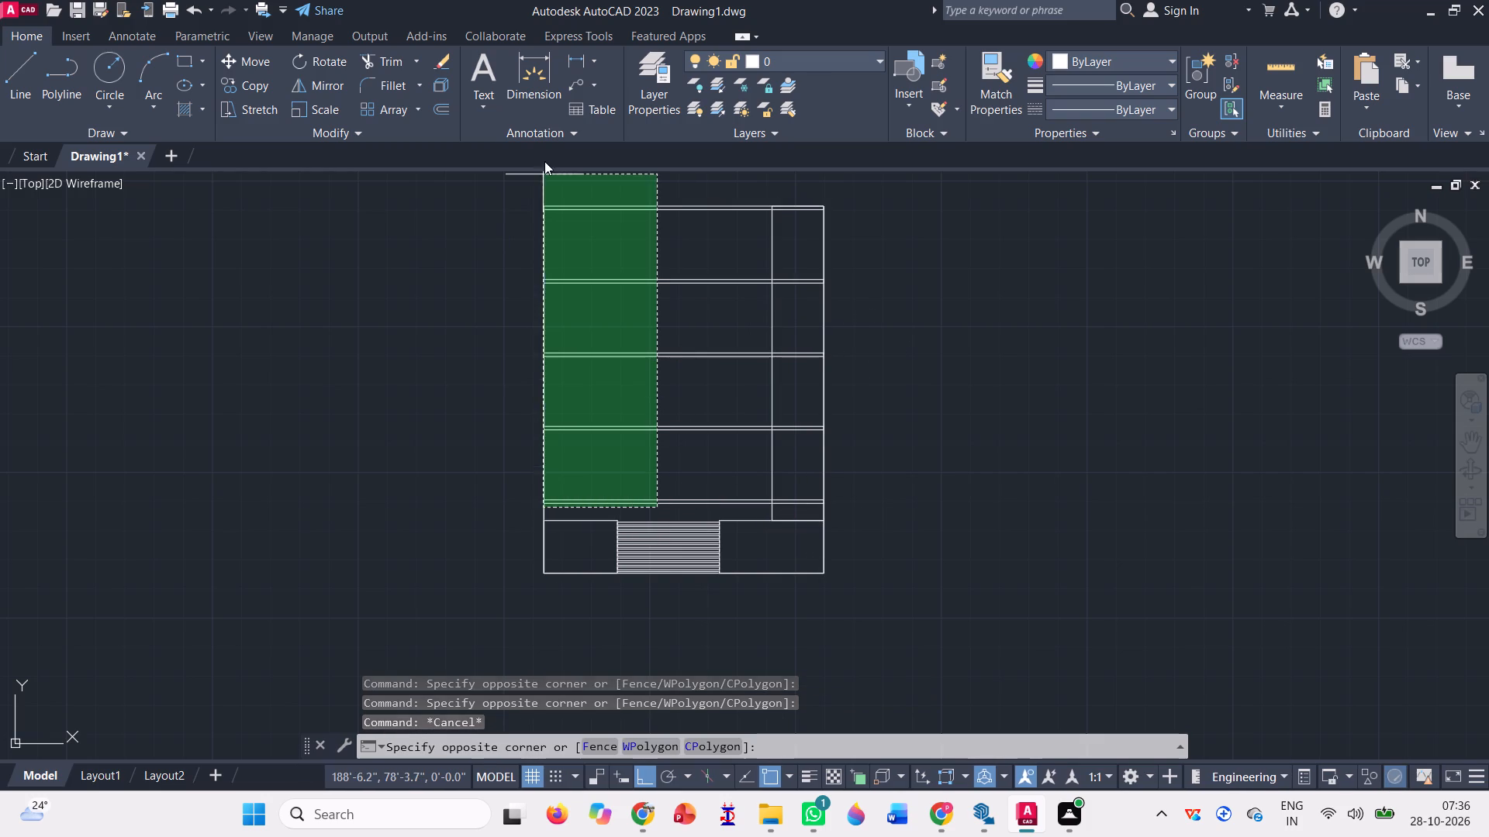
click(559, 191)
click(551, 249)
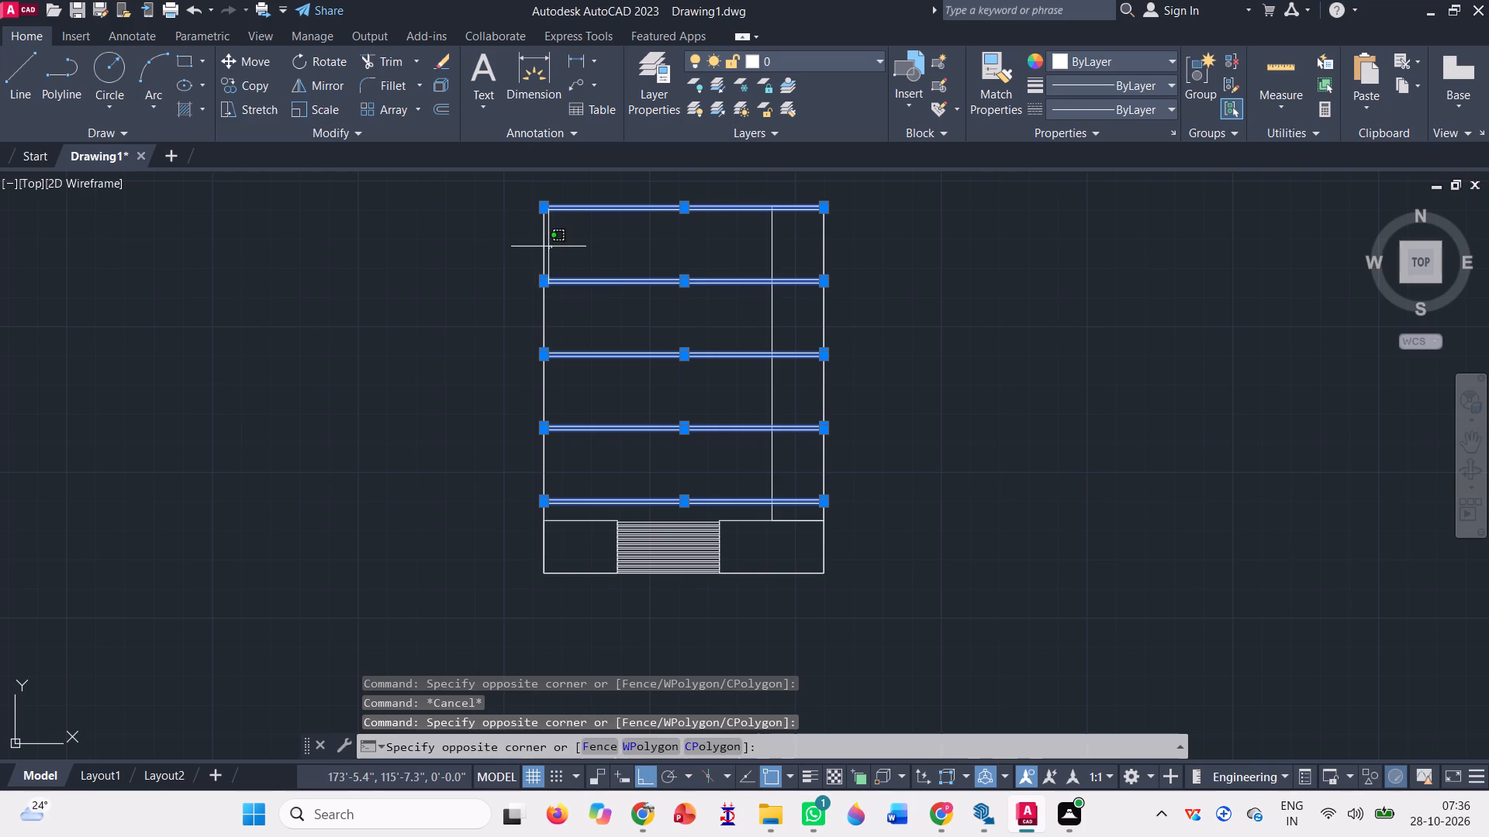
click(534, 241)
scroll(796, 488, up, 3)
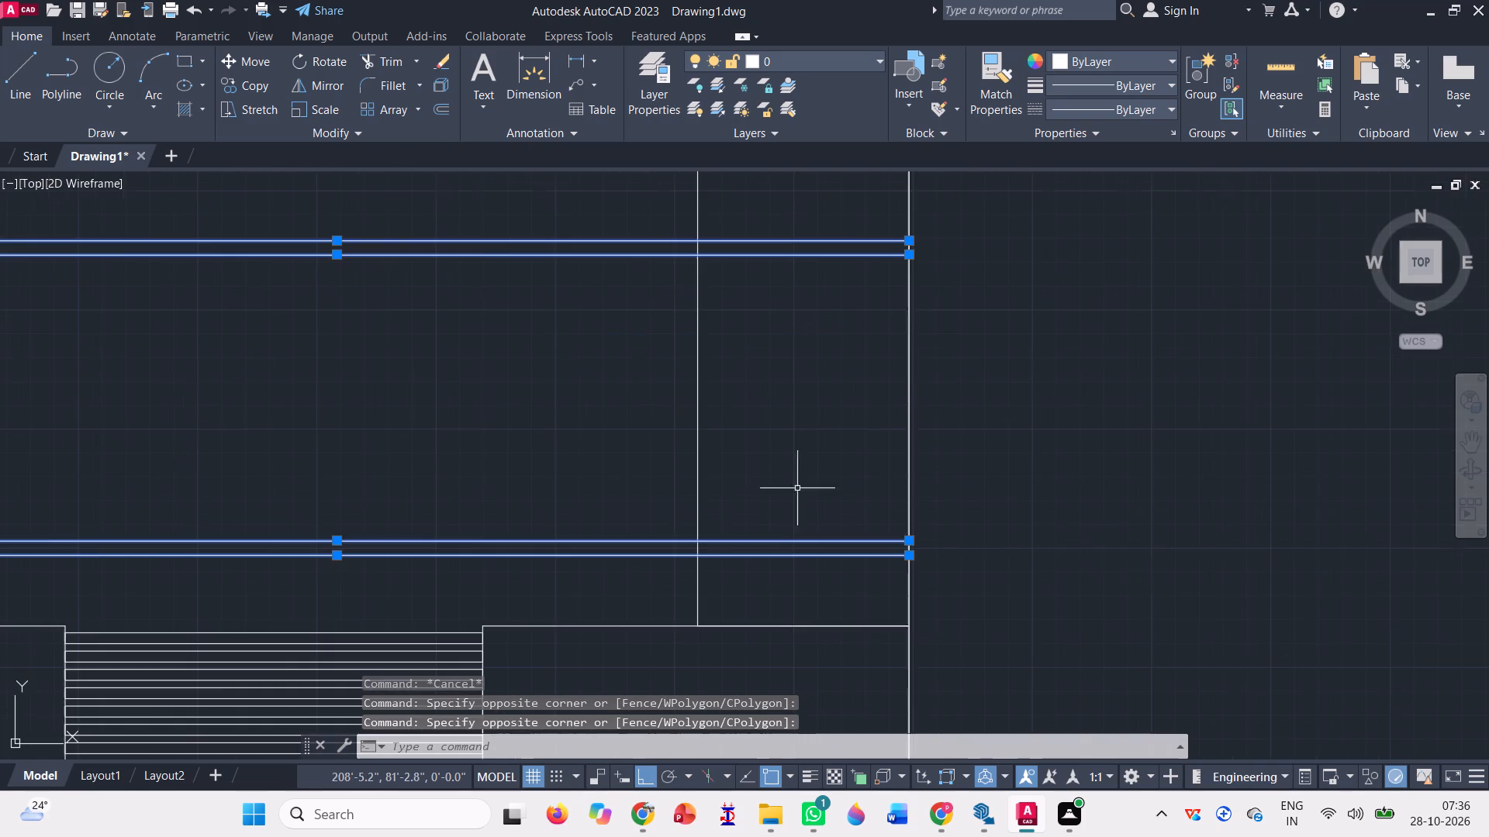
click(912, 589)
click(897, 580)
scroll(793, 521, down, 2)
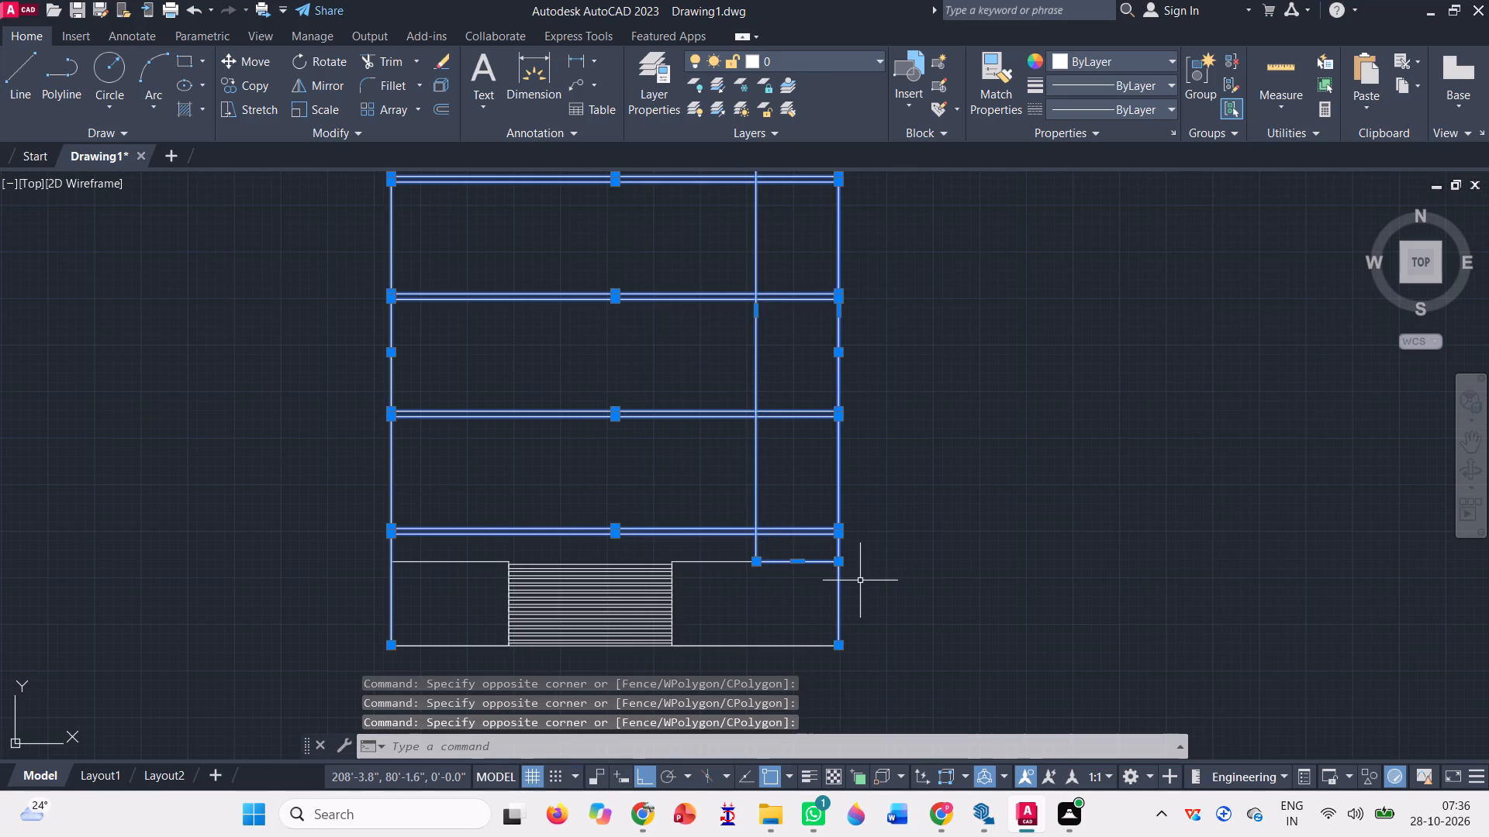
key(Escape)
Move all the horizontal divider lines and the west outline straight down, placing the lowest divider just above the ground-bay blocks.
scroll(806, 632, down, 1)
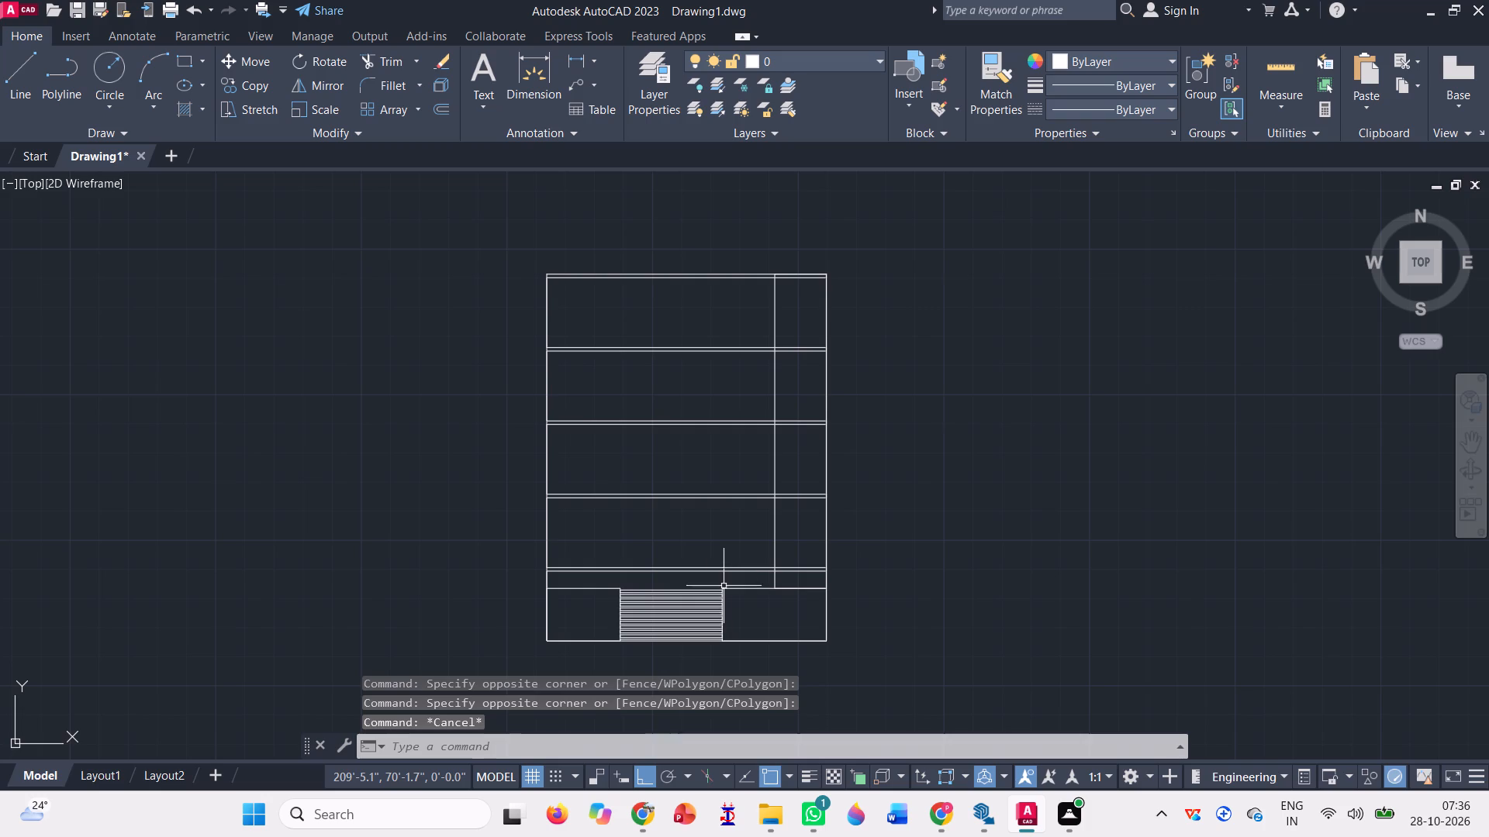
click(712, 580)
click(587, 233)
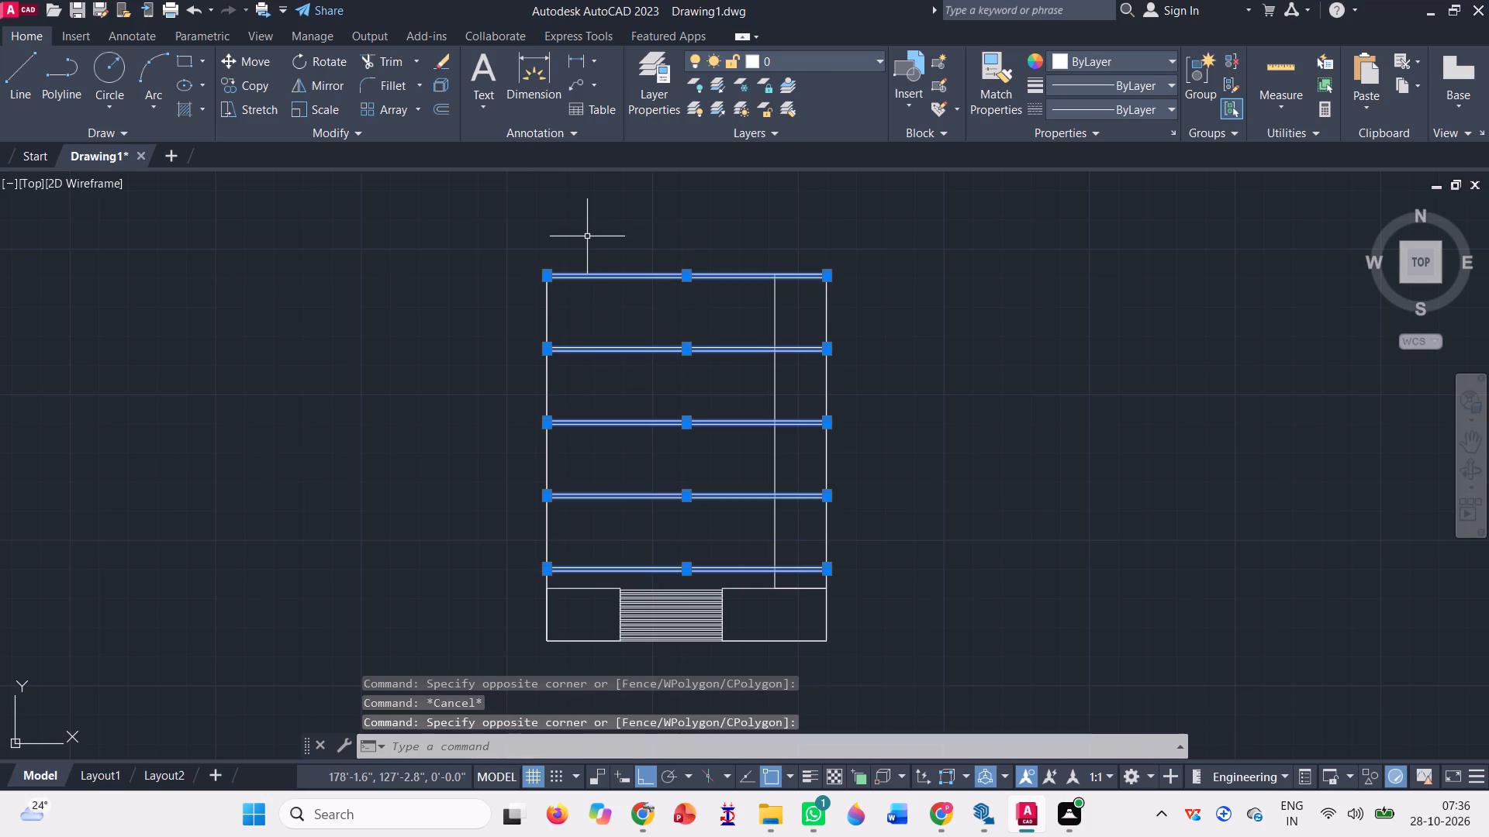
click(573, 300)
click(513, 289)
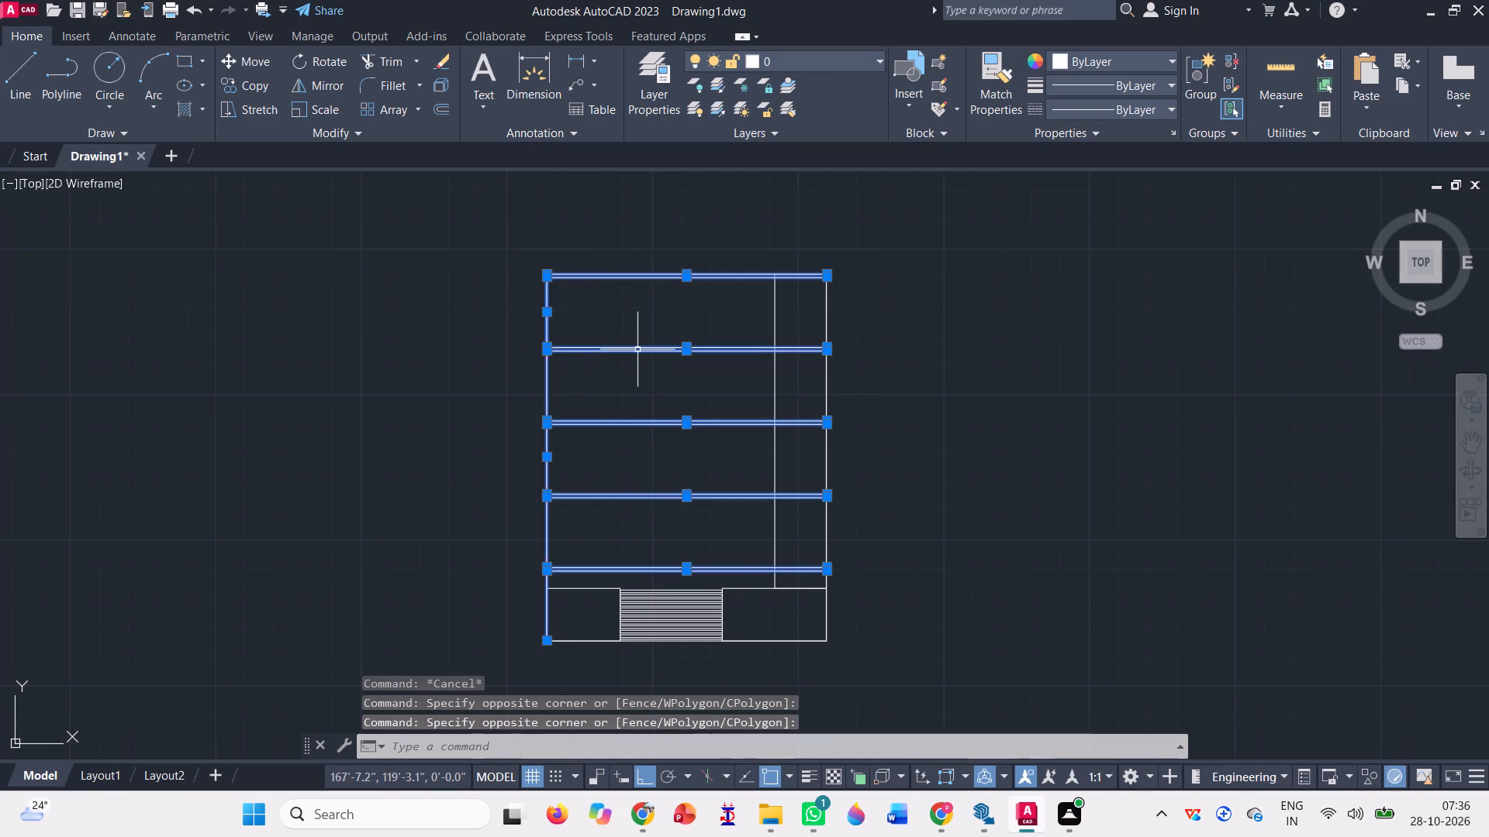
scroll(634, 347, down, 1)
text(m)
key(space)
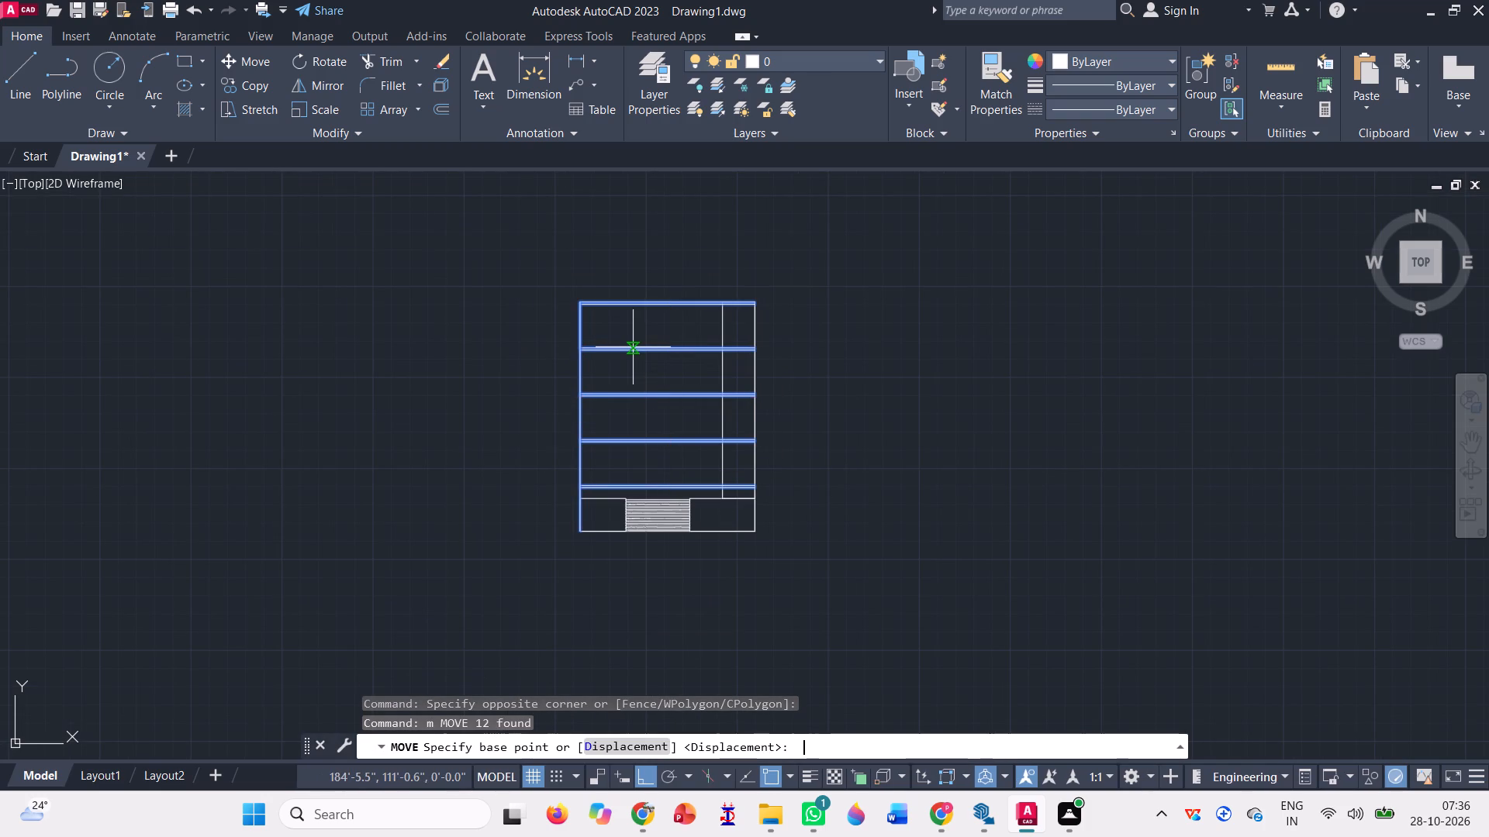
scroll(597, 557, up, 3)
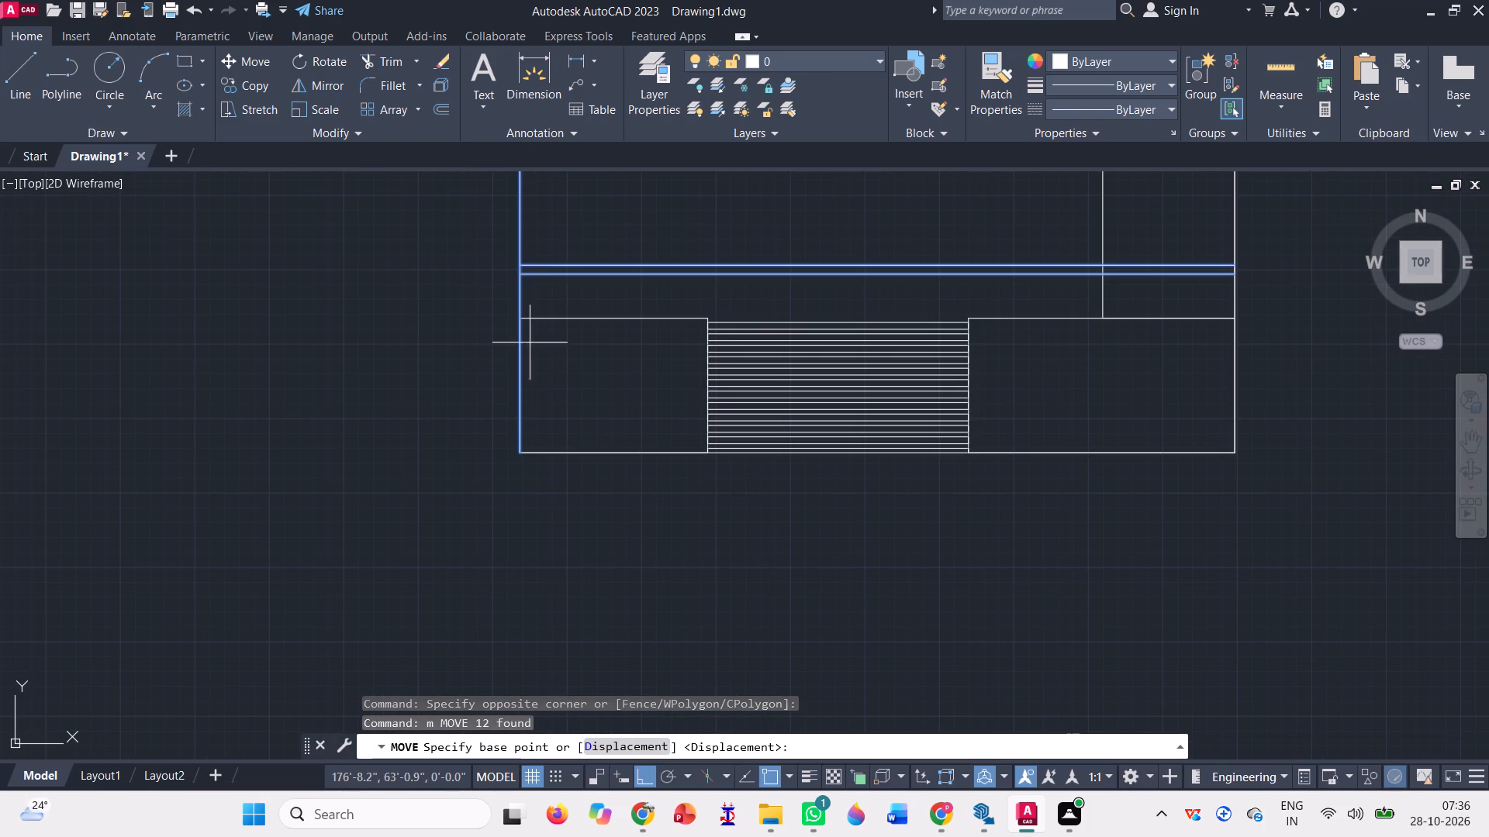
click(523, 283)
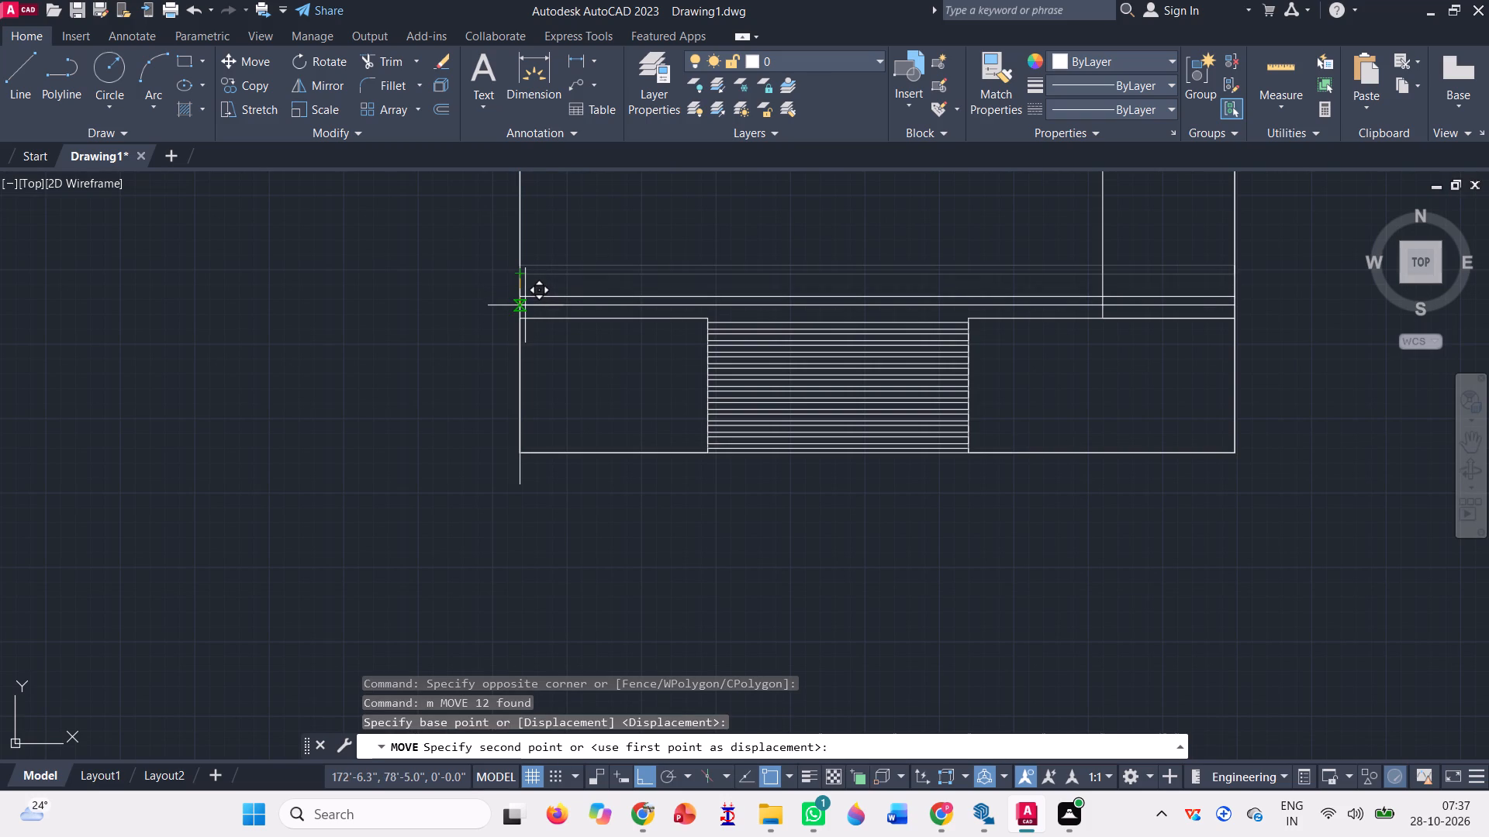
click(525, 305)
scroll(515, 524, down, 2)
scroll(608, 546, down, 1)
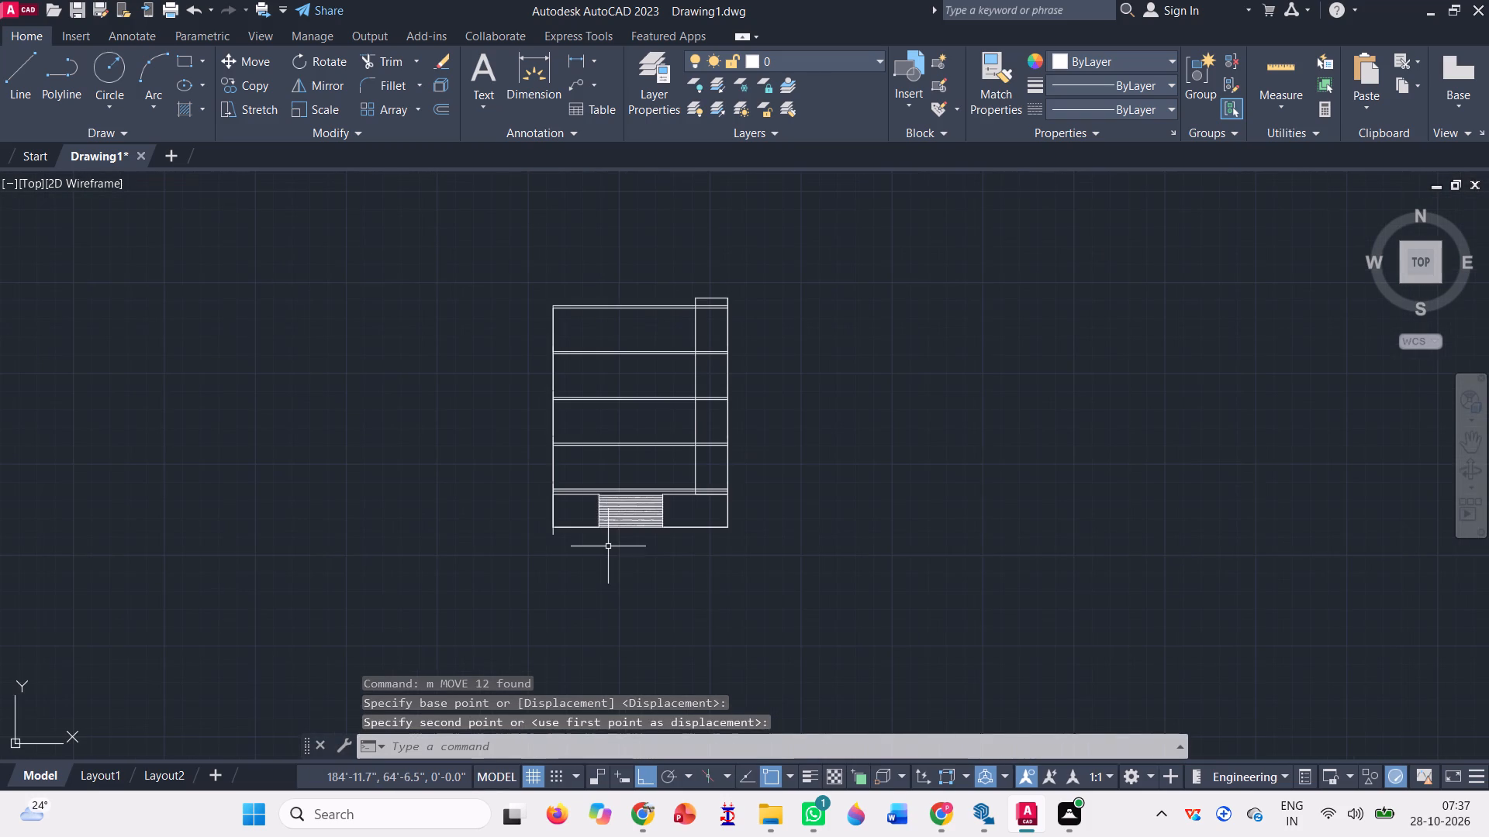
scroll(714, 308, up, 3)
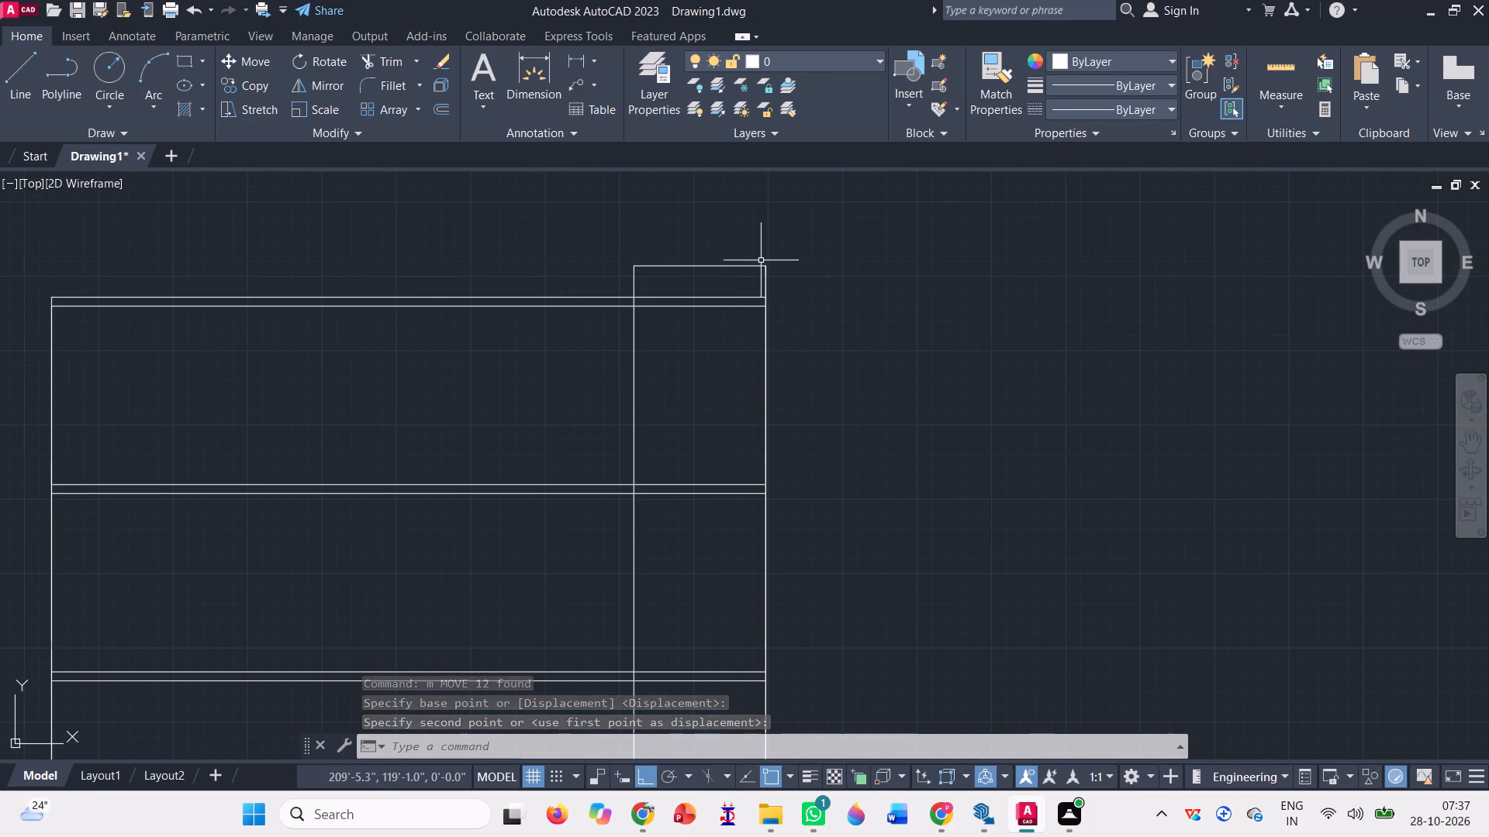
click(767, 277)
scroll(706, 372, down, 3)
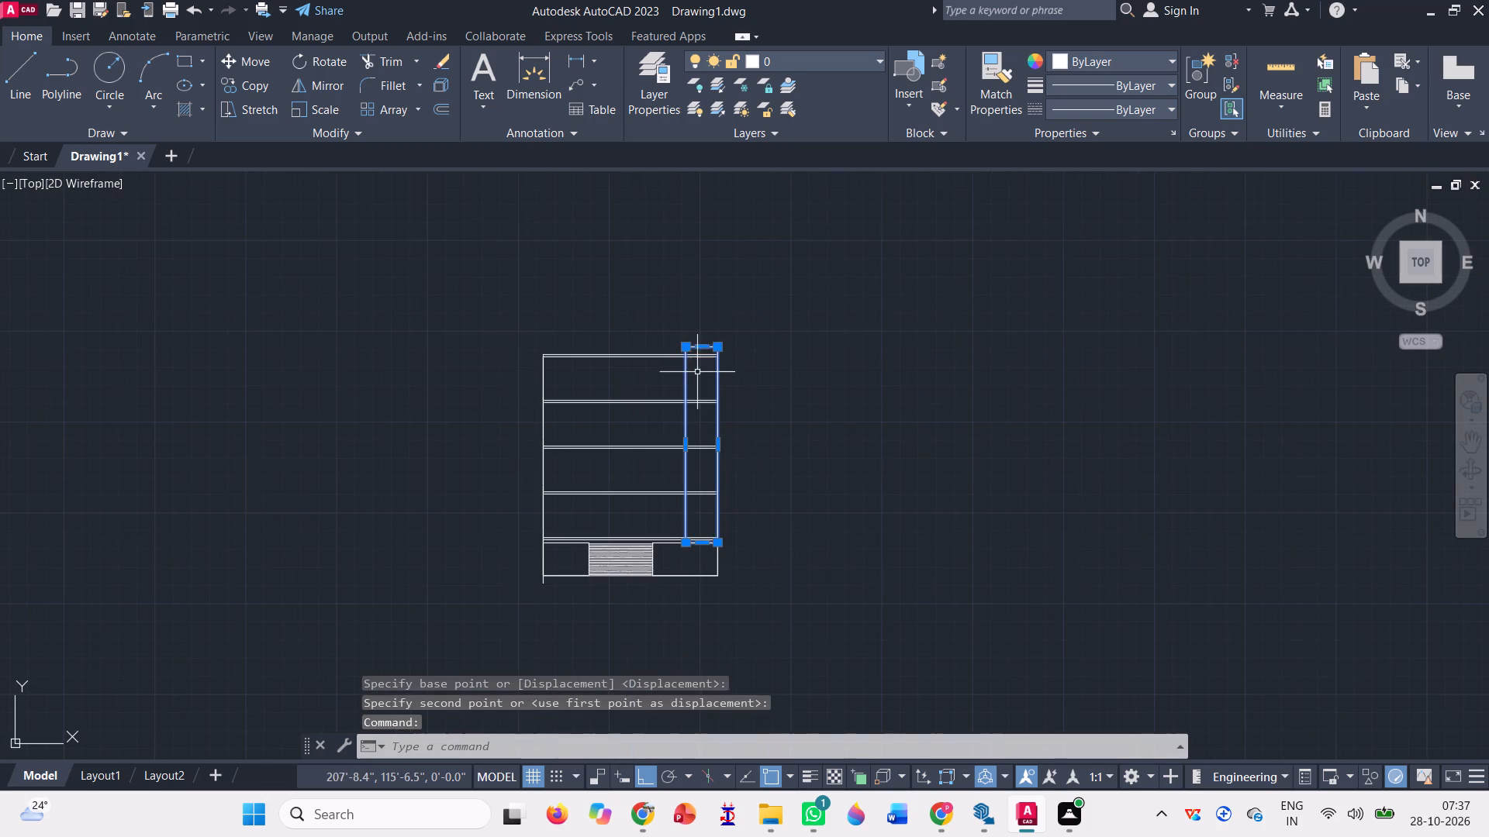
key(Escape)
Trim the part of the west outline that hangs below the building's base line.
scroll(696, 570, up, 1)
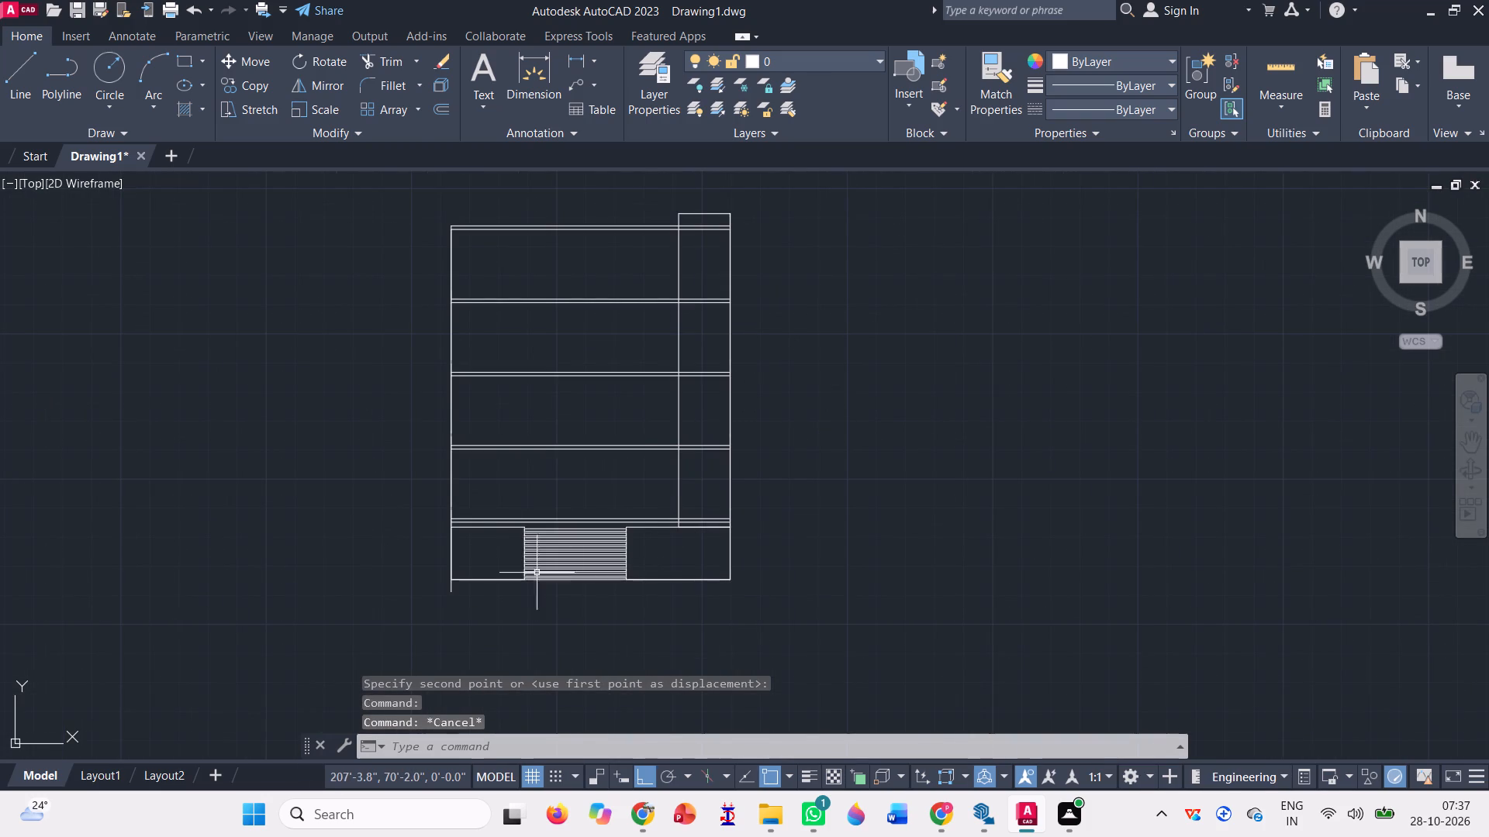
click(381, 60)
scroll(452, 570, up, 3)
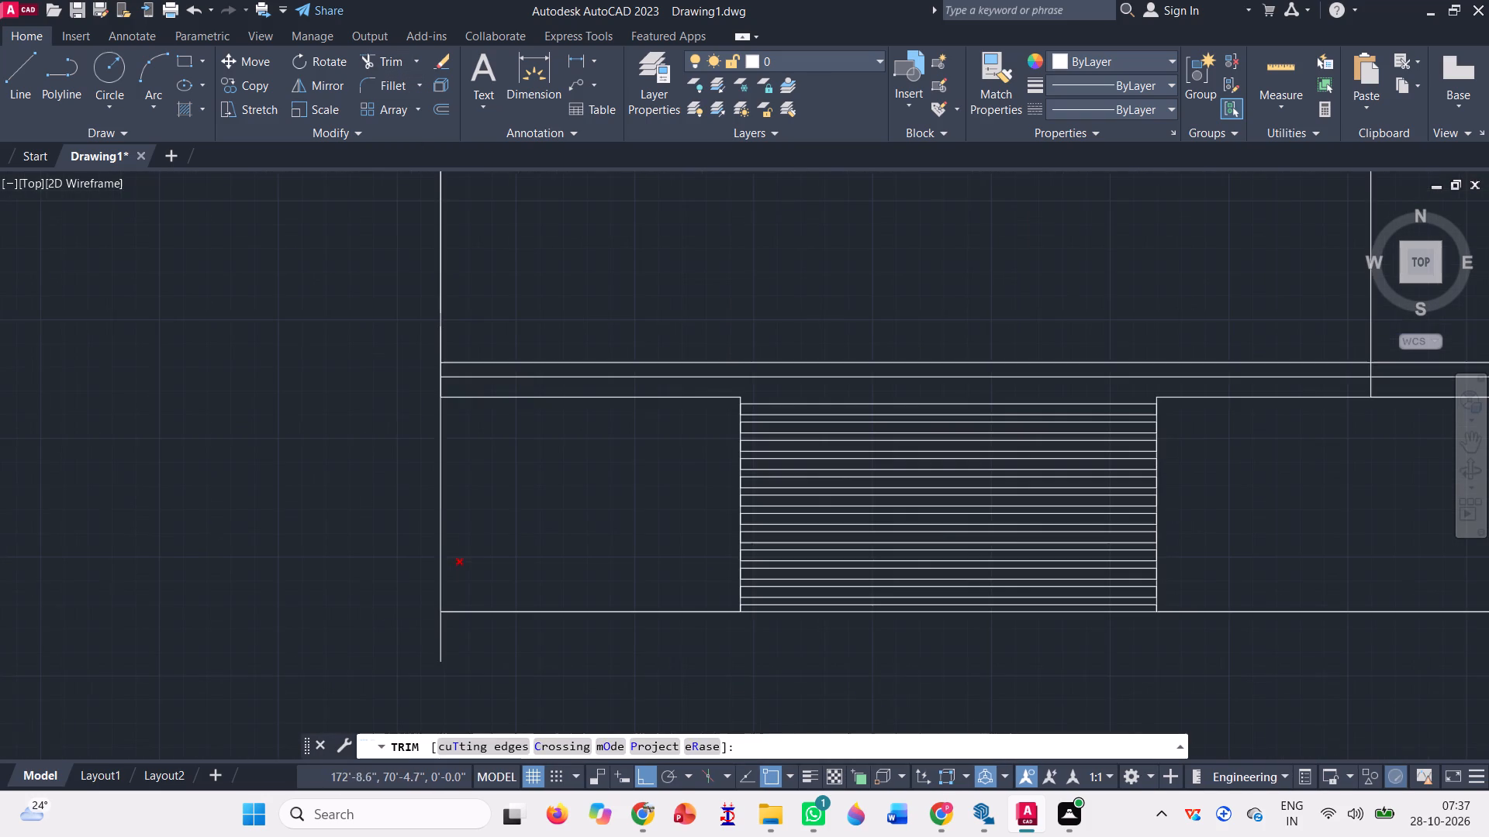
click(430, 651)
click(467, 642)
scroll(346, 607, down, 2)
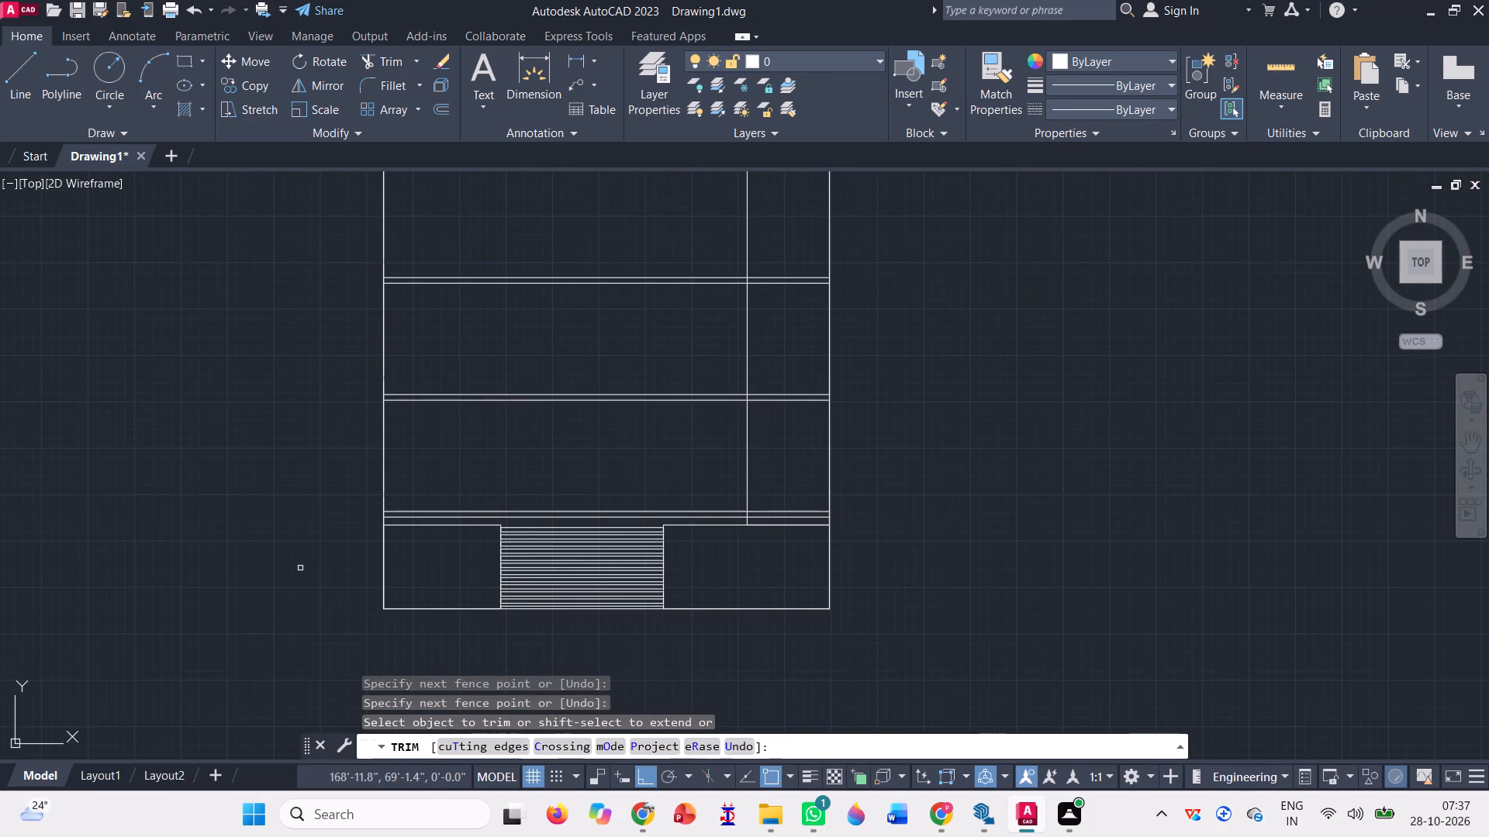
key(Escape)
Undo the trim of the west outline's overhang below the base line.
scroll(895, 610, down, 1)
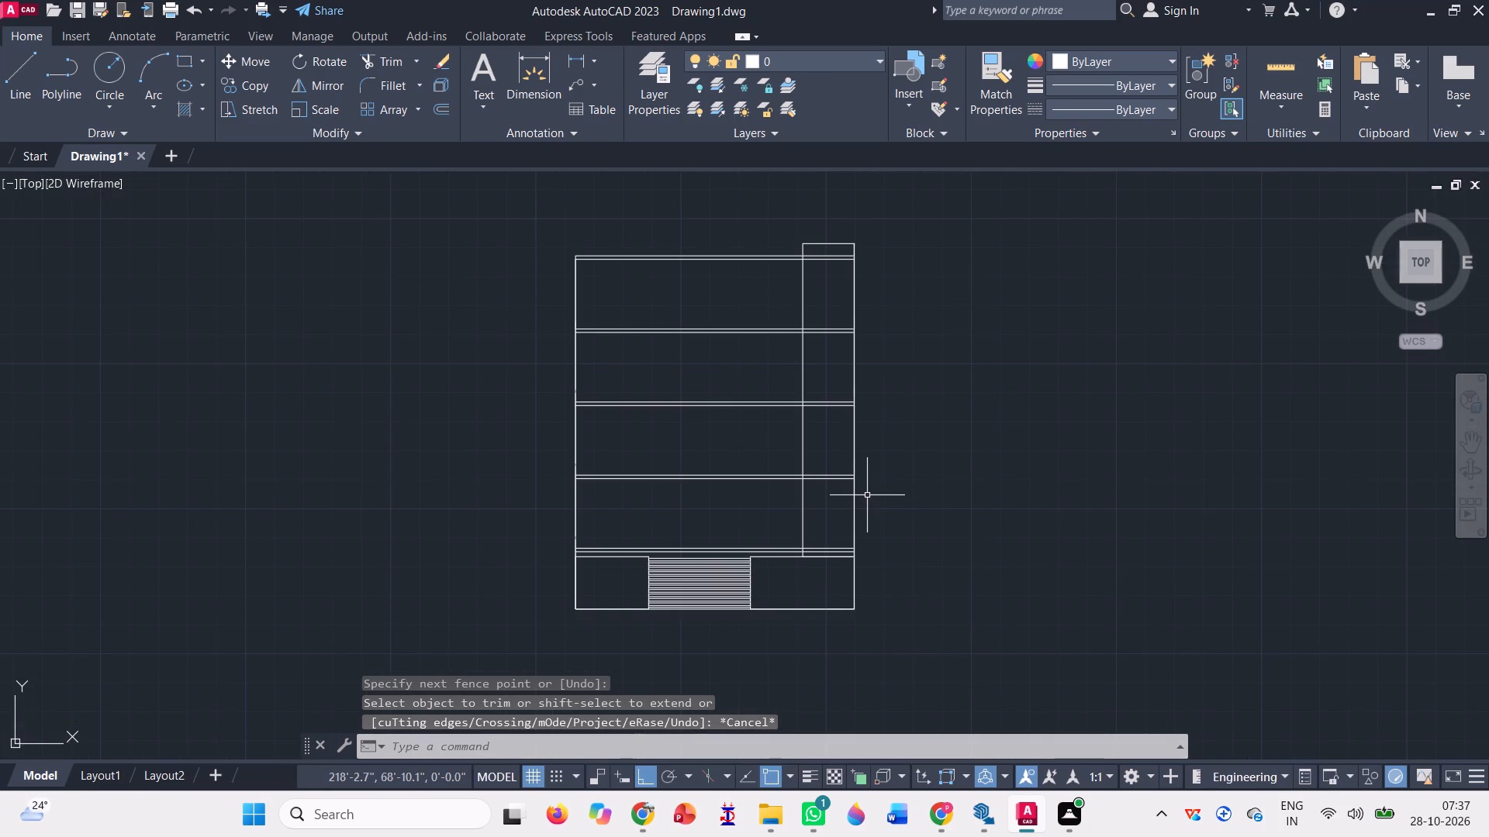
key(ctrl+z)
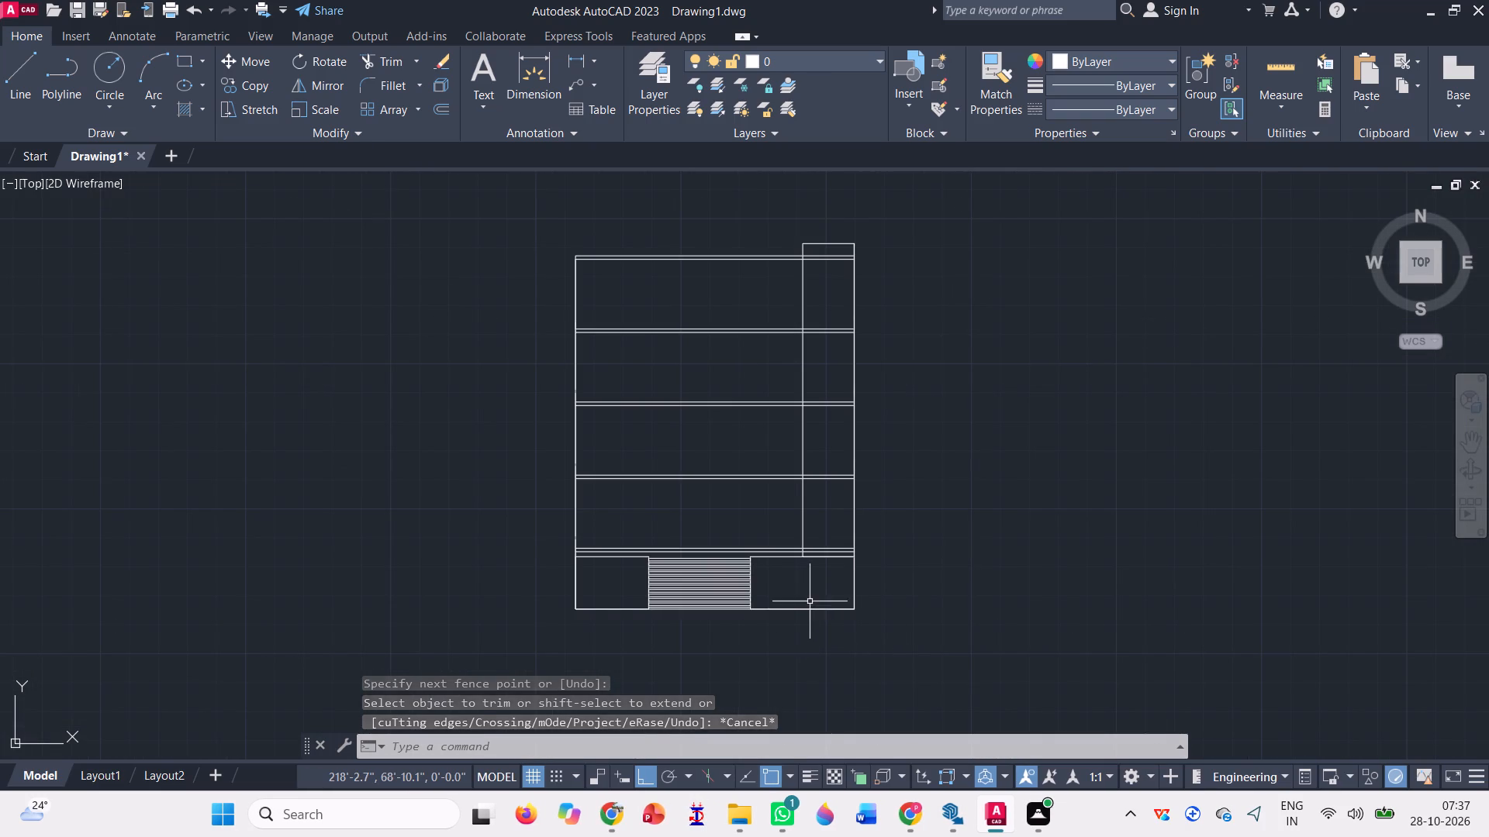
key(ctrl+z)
Draw a rectangle from the lower end of the west outline to the west ground-bay block's northeast corner.
scroll(455, 601, up, 2)
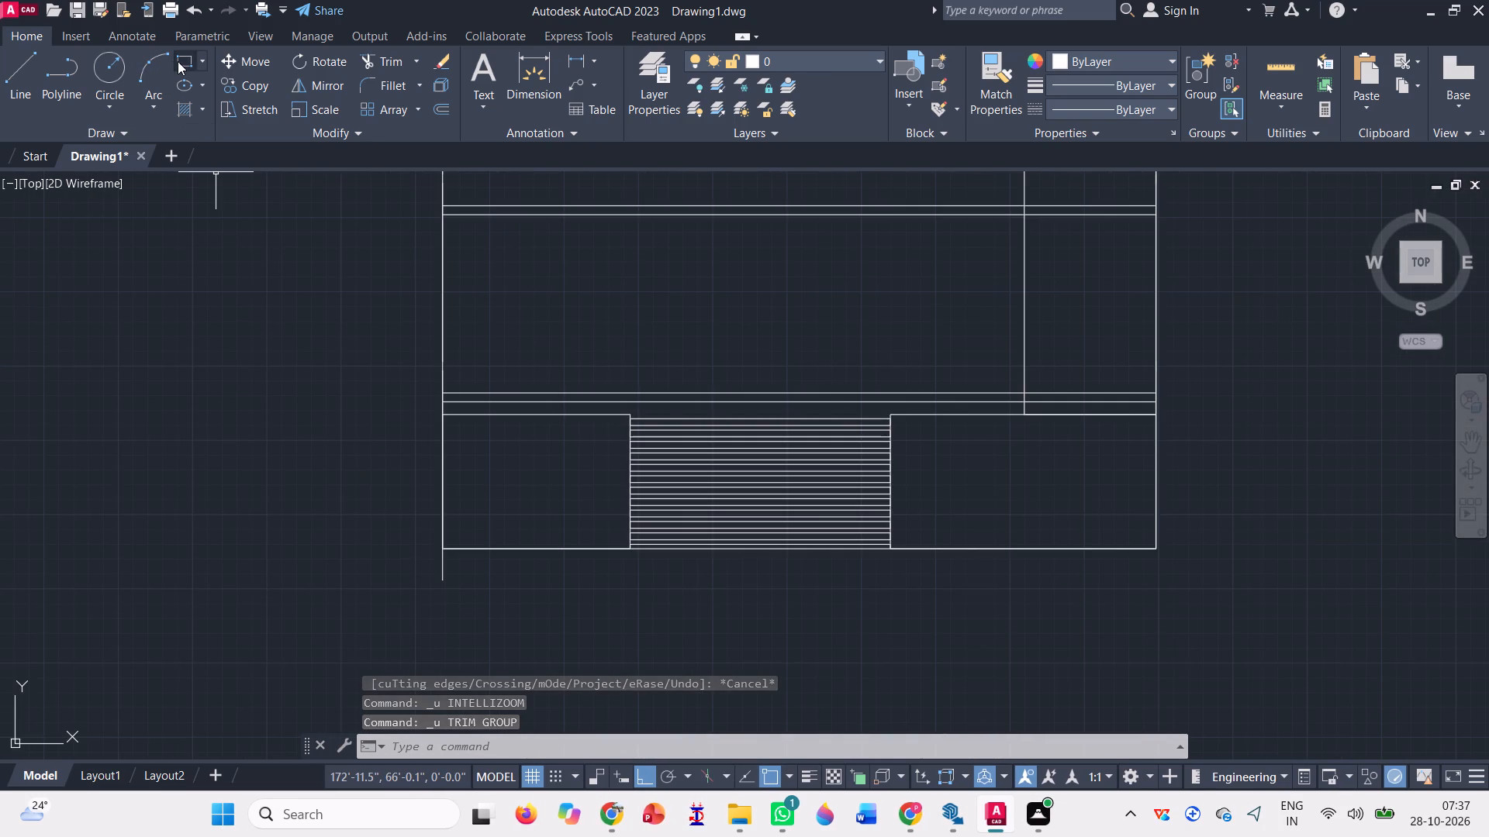
click(180, 61)
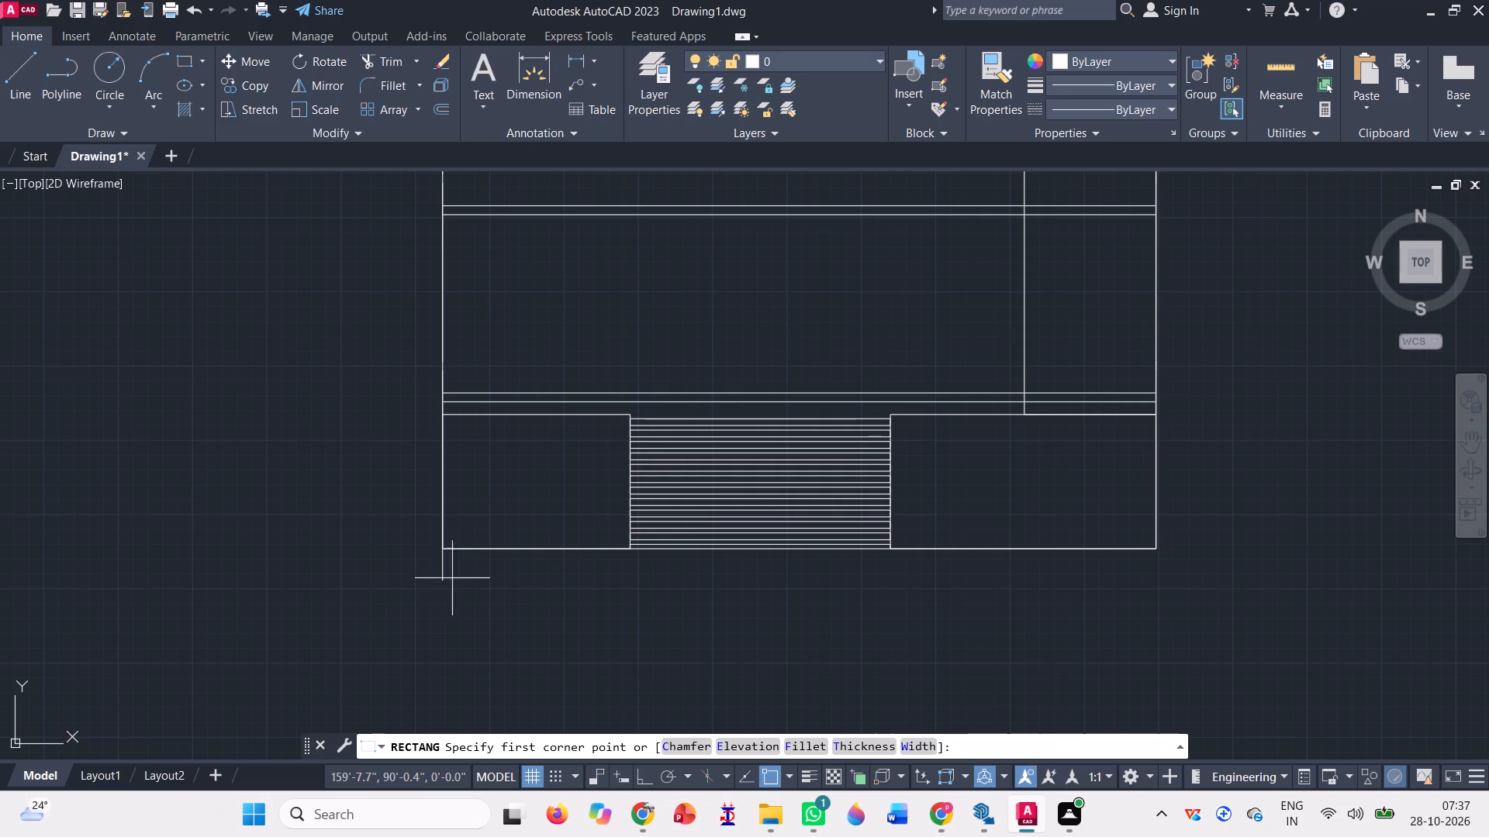
click(439, 580)
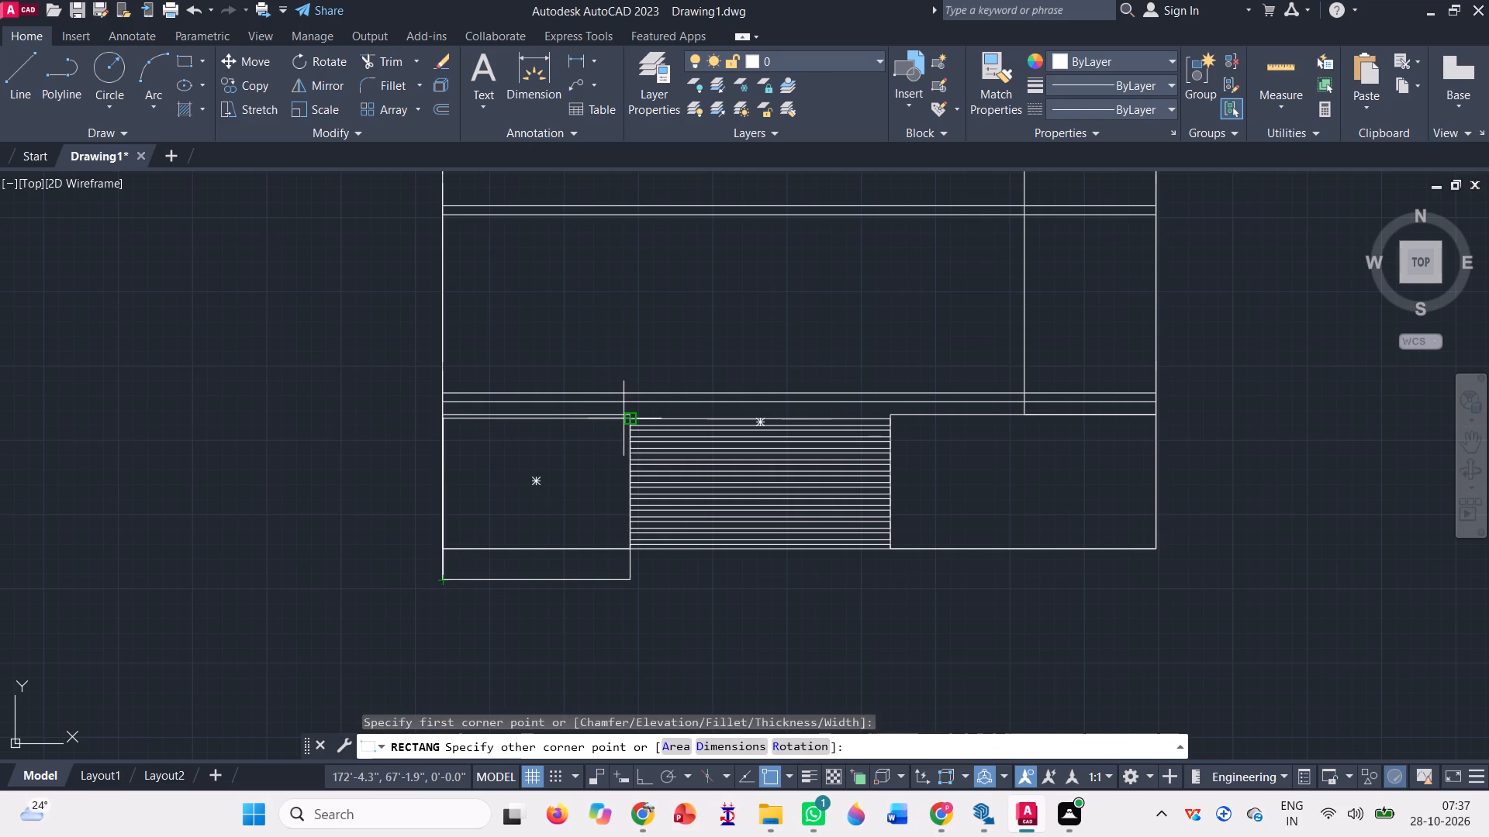
scroll(633, 416, up, 3)
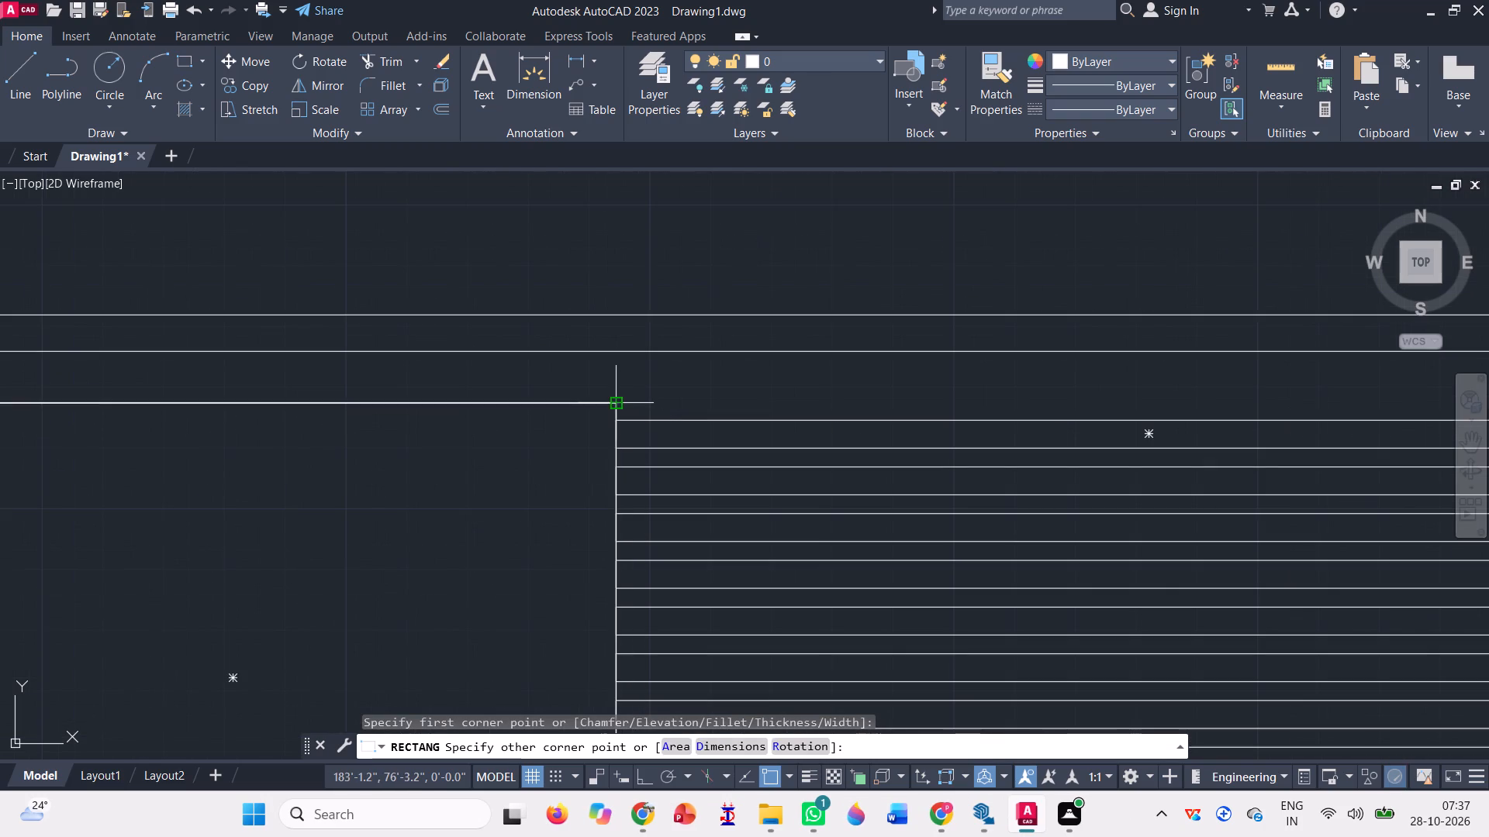
click(616, 401)
Erase the original, shorter west ground-bay block and the building's base line.
scroll(621, 415, down, 4)
click(609, 494)
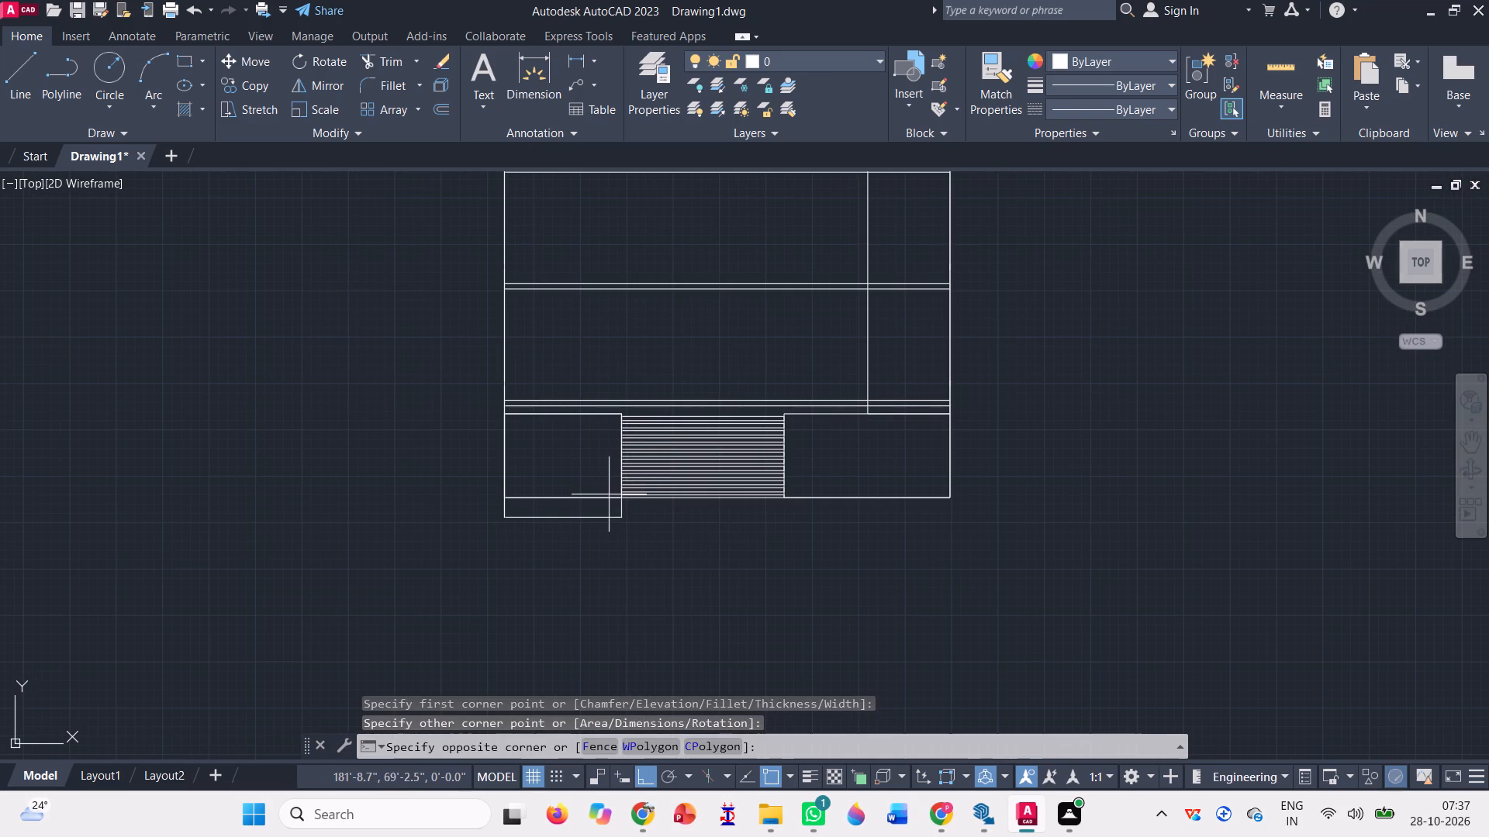
click(562, 506)
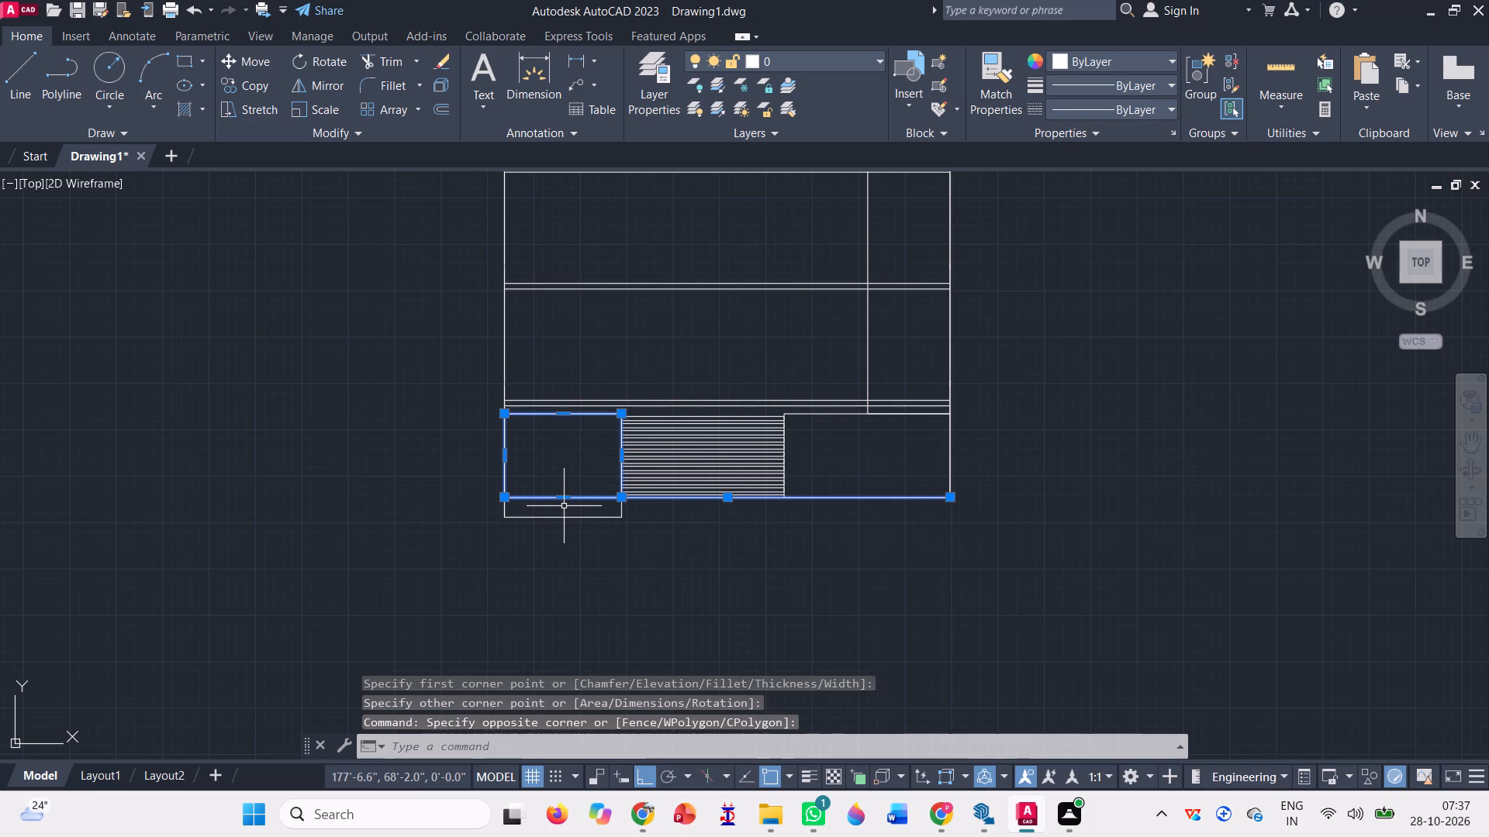
key(Delete)
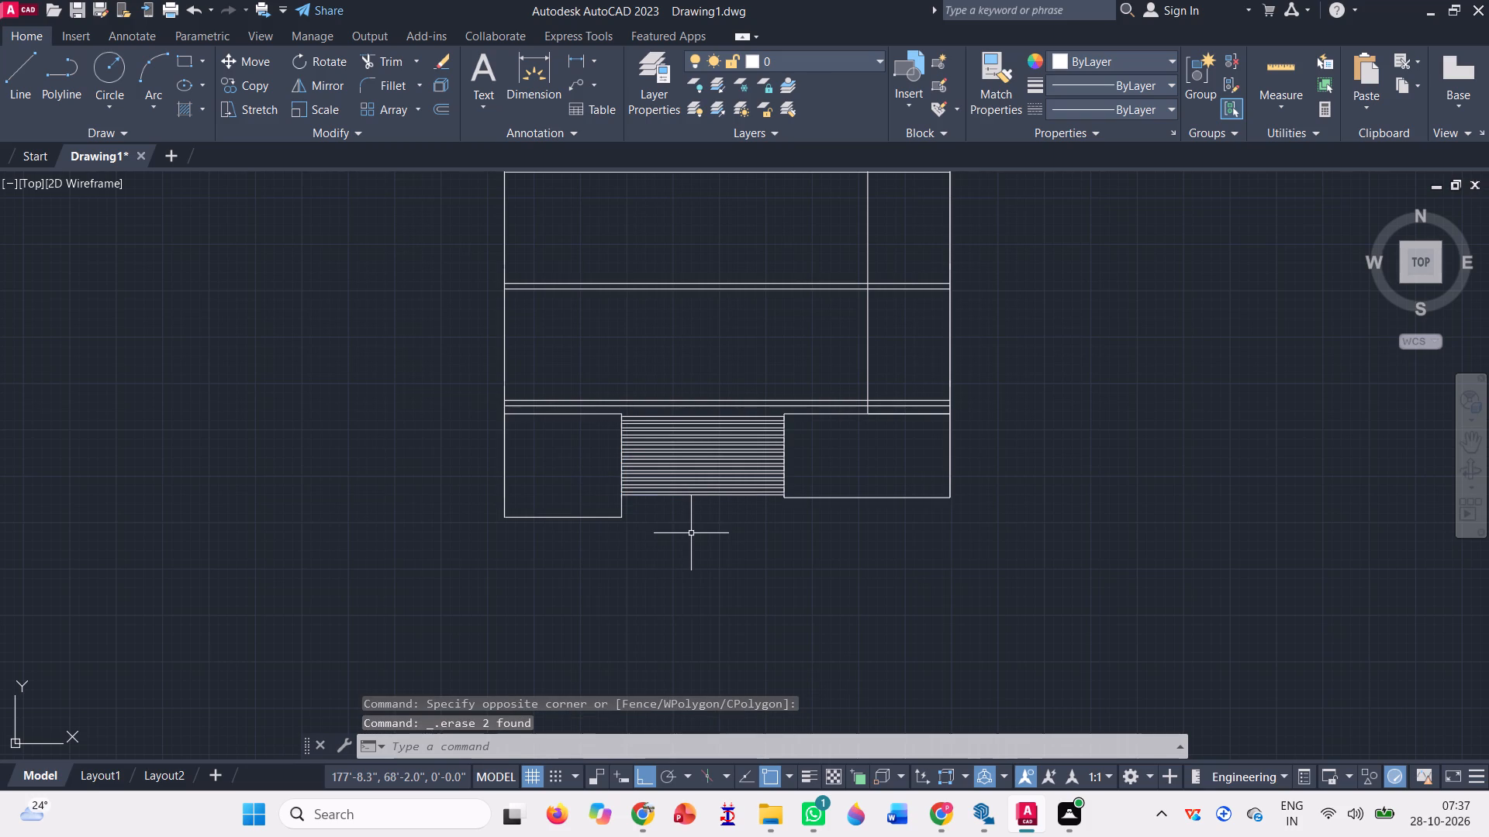
Draw a horizontal construction line through the southeast corner of the new west ground-bay block.
text(xl)
key(Return)
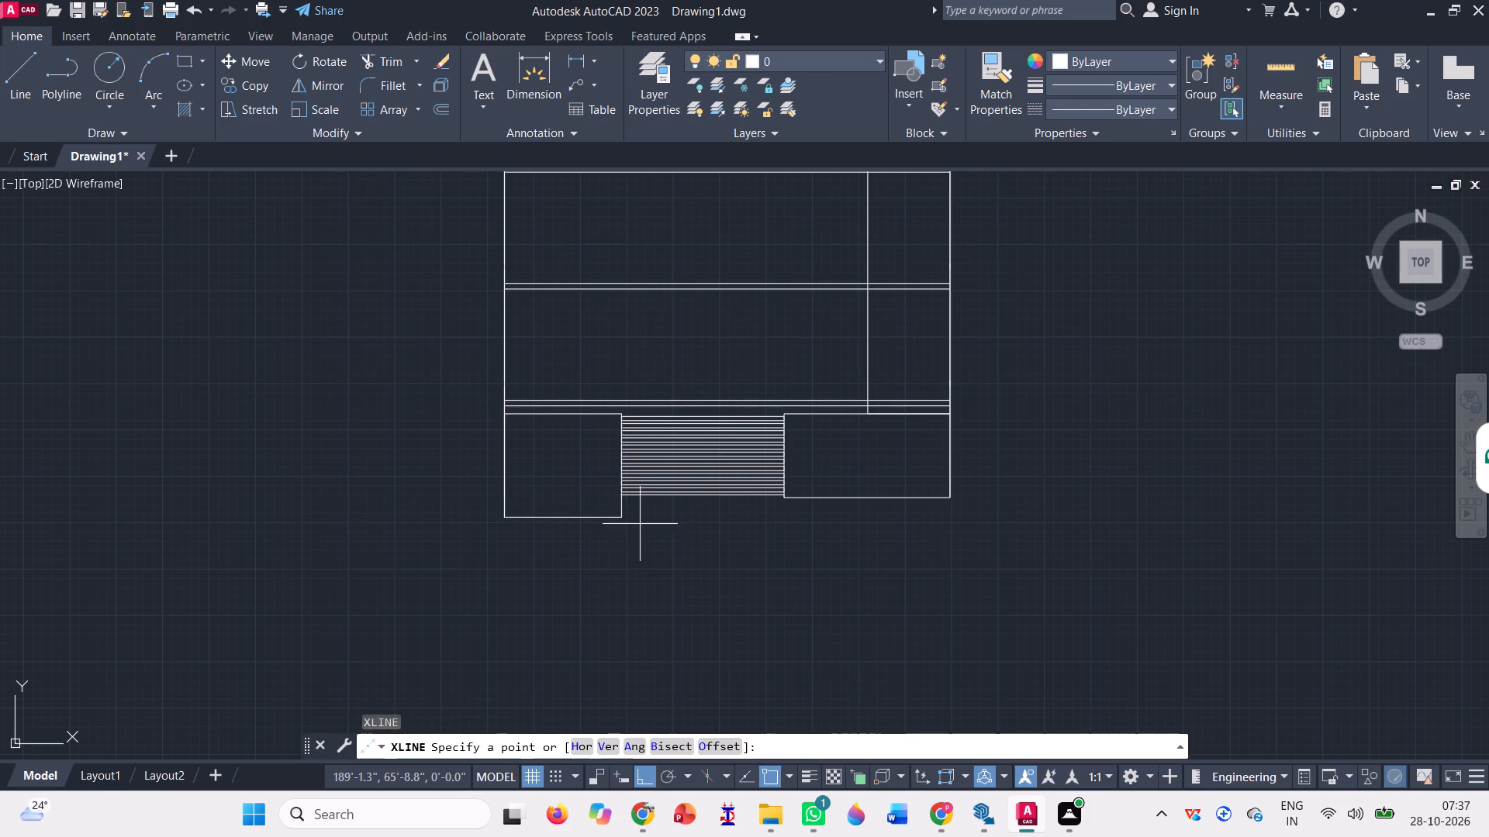
click(623, 518)
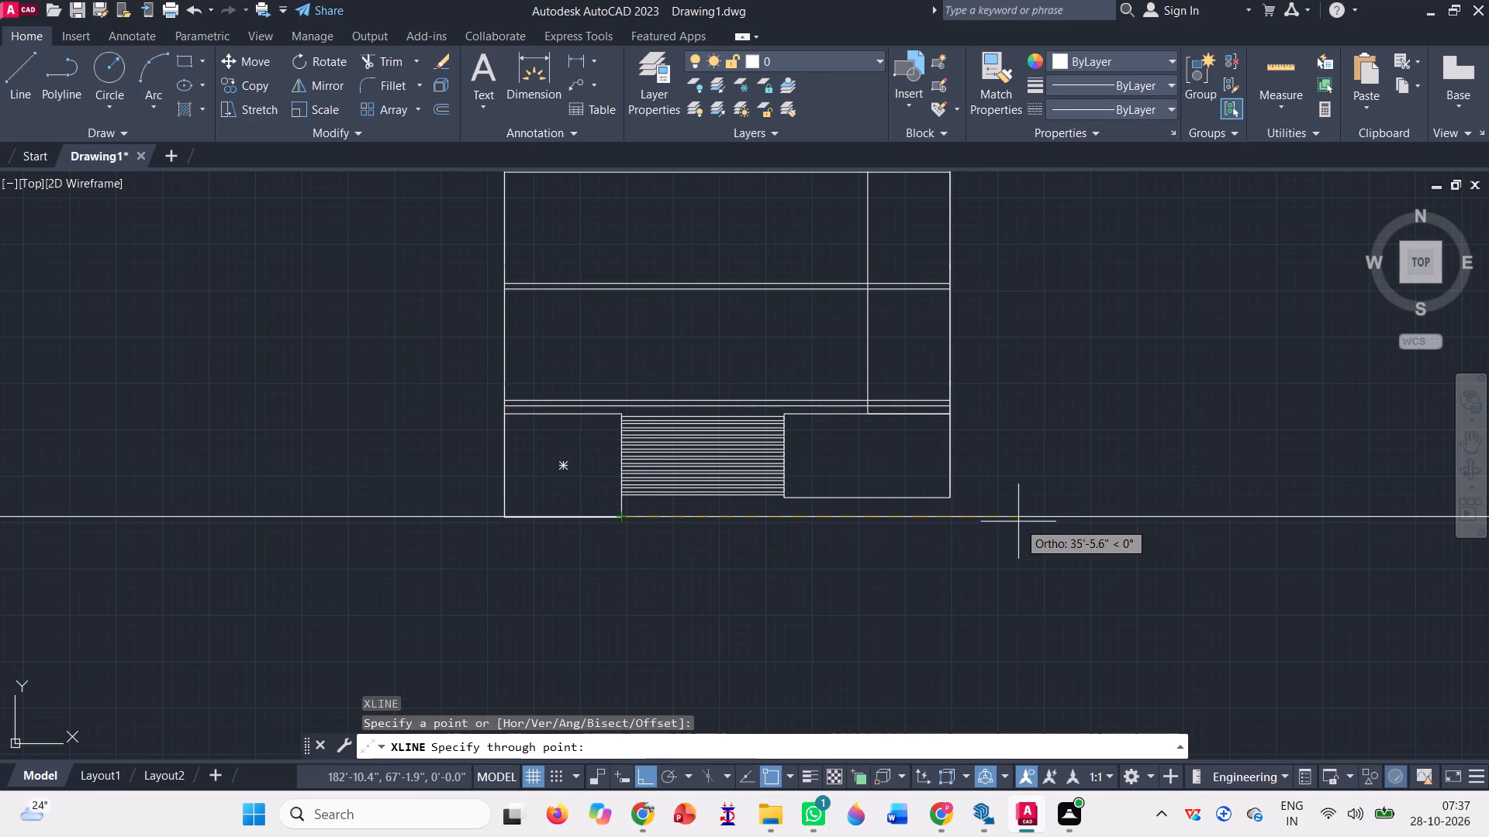
click(1040, 522)
key(space)
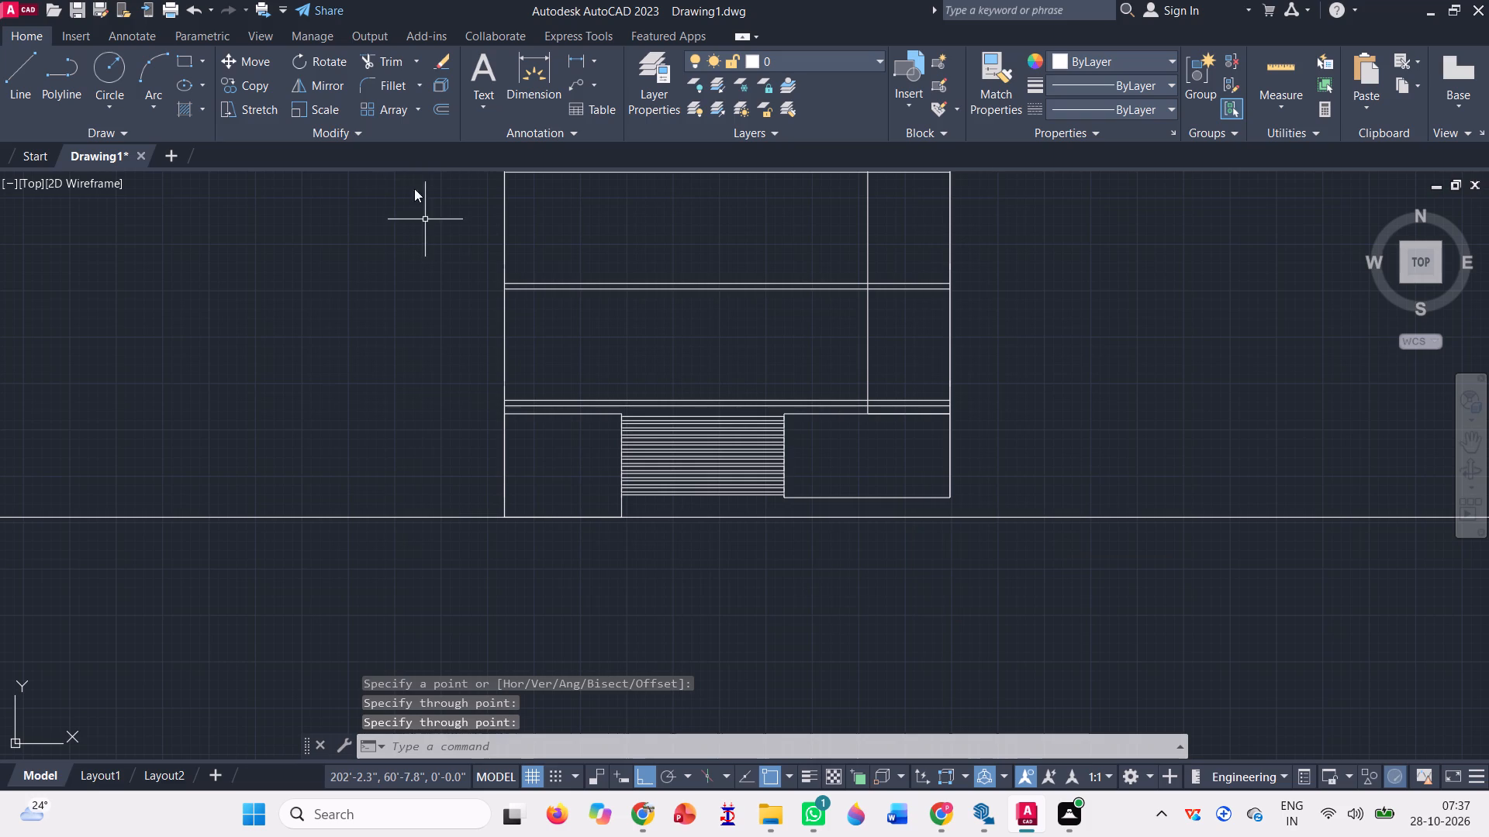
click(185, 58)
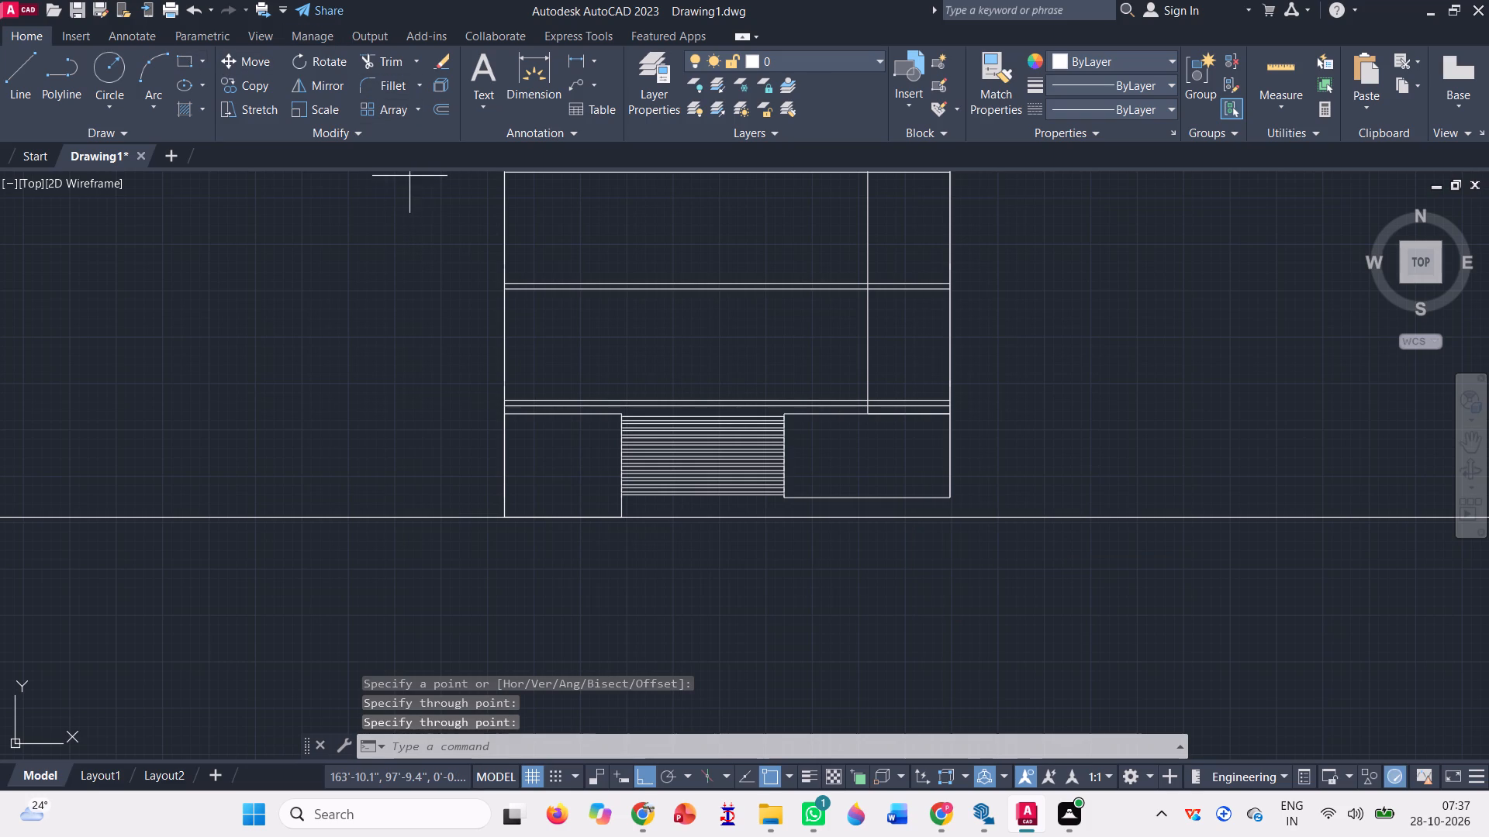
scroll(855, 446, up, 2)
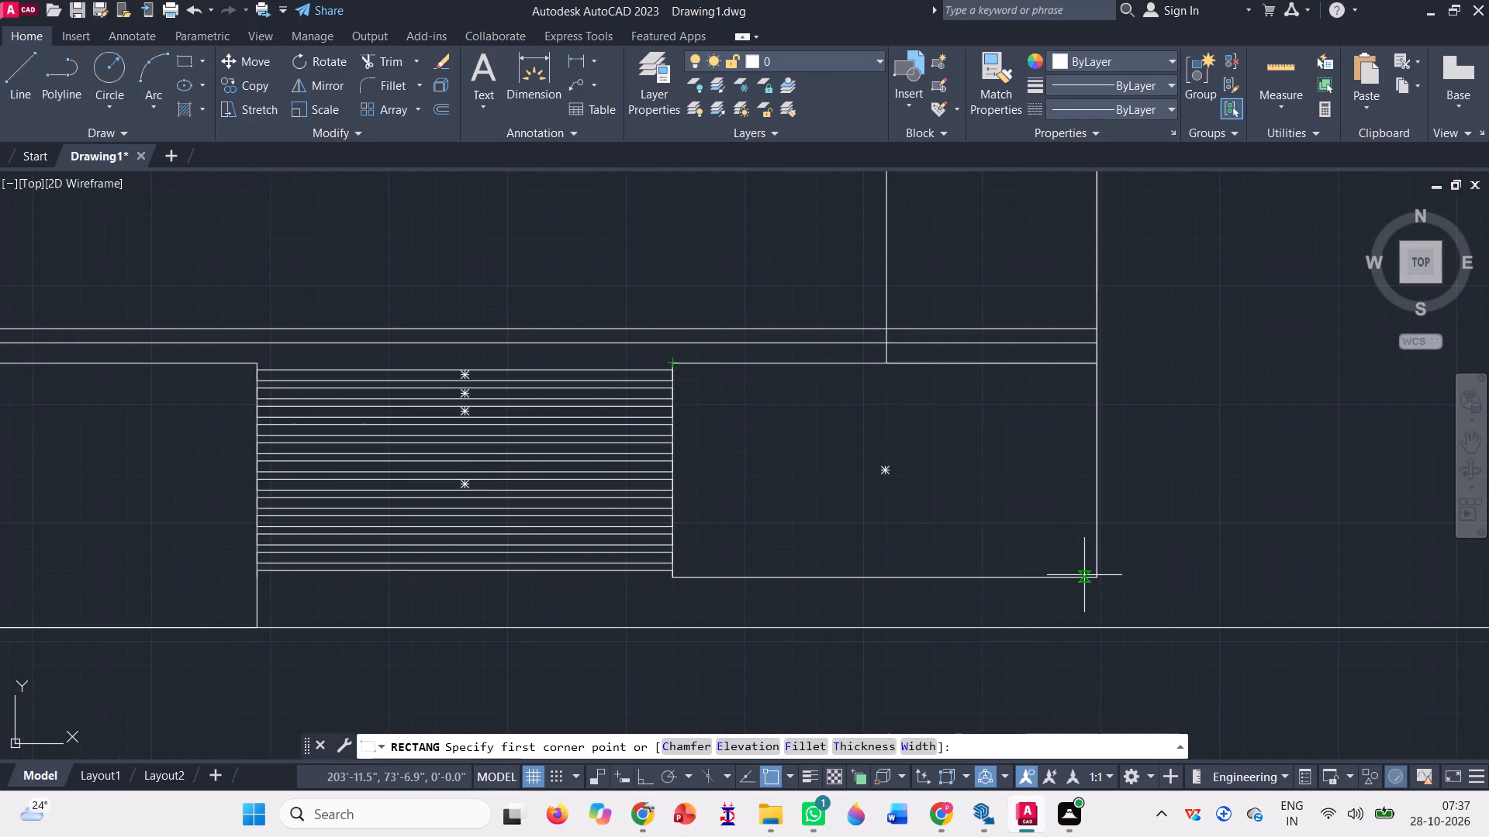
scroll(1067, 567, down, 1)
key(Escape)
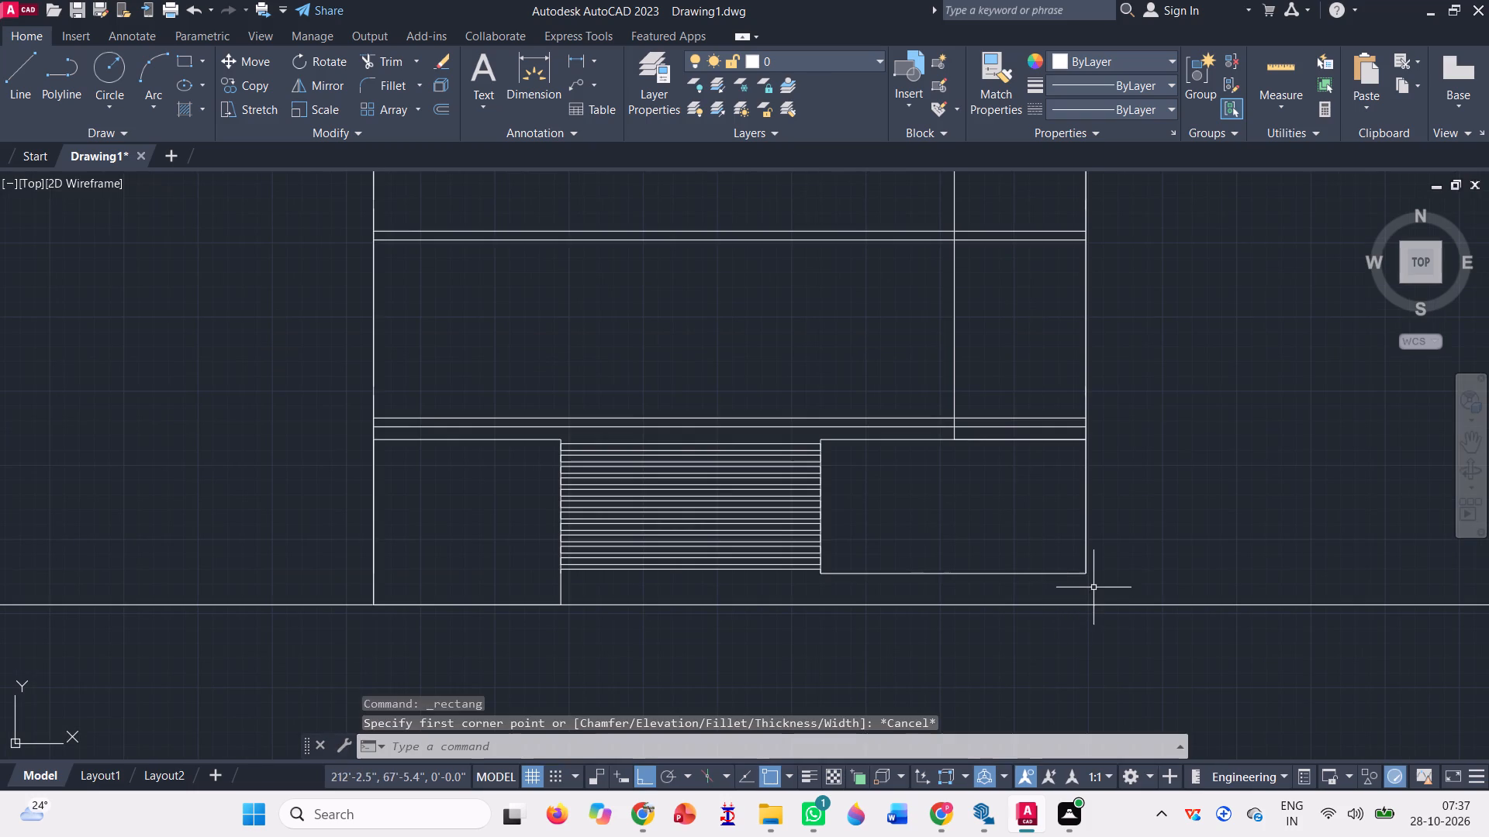
Draw a vertical construction line through the southeast corner of the east ground-bay block.
key(x)
key(l)
key(Return)
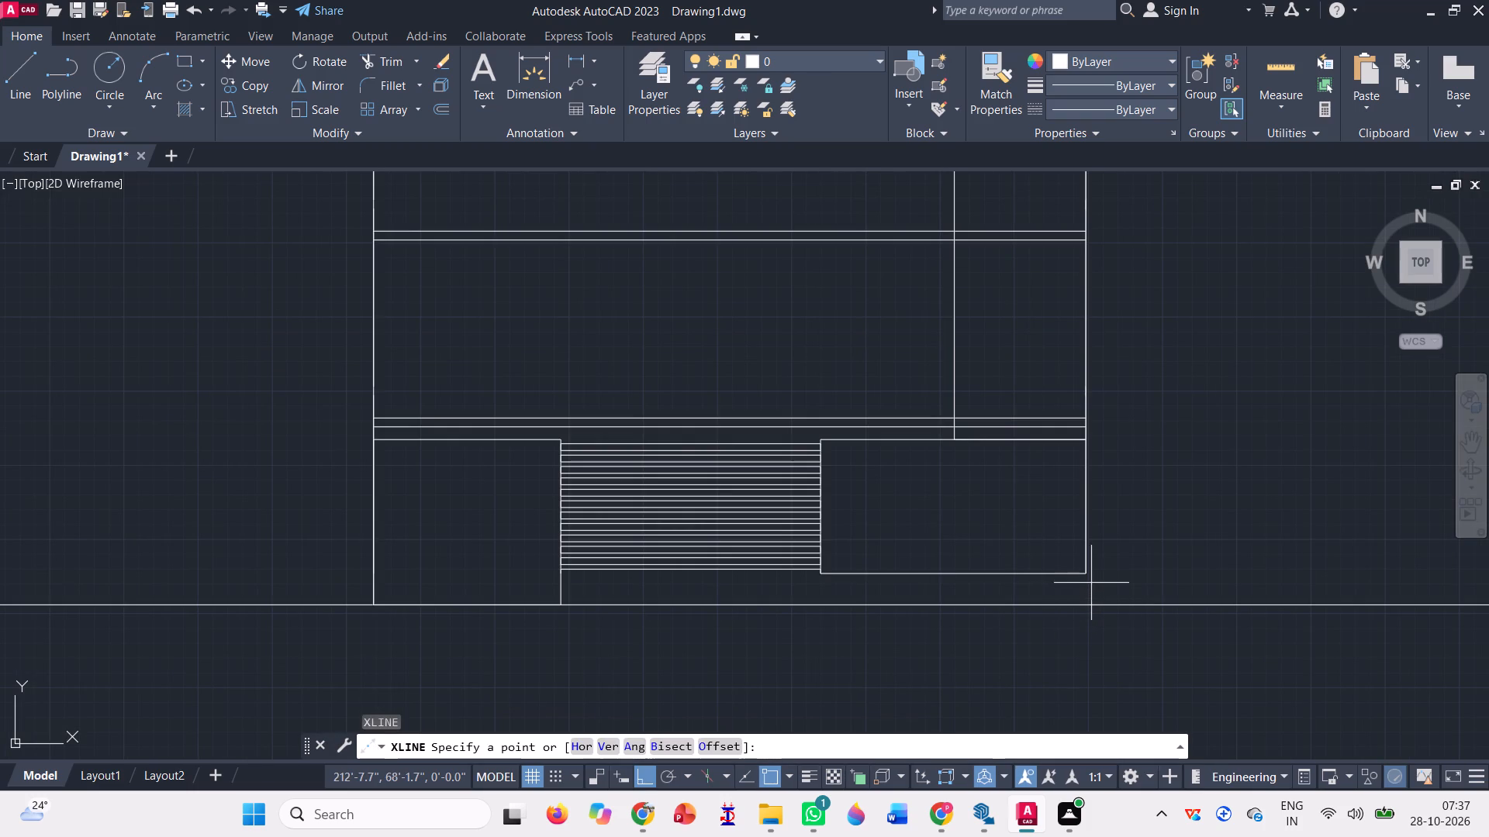
click(1085, 575)
click(1076, 663)
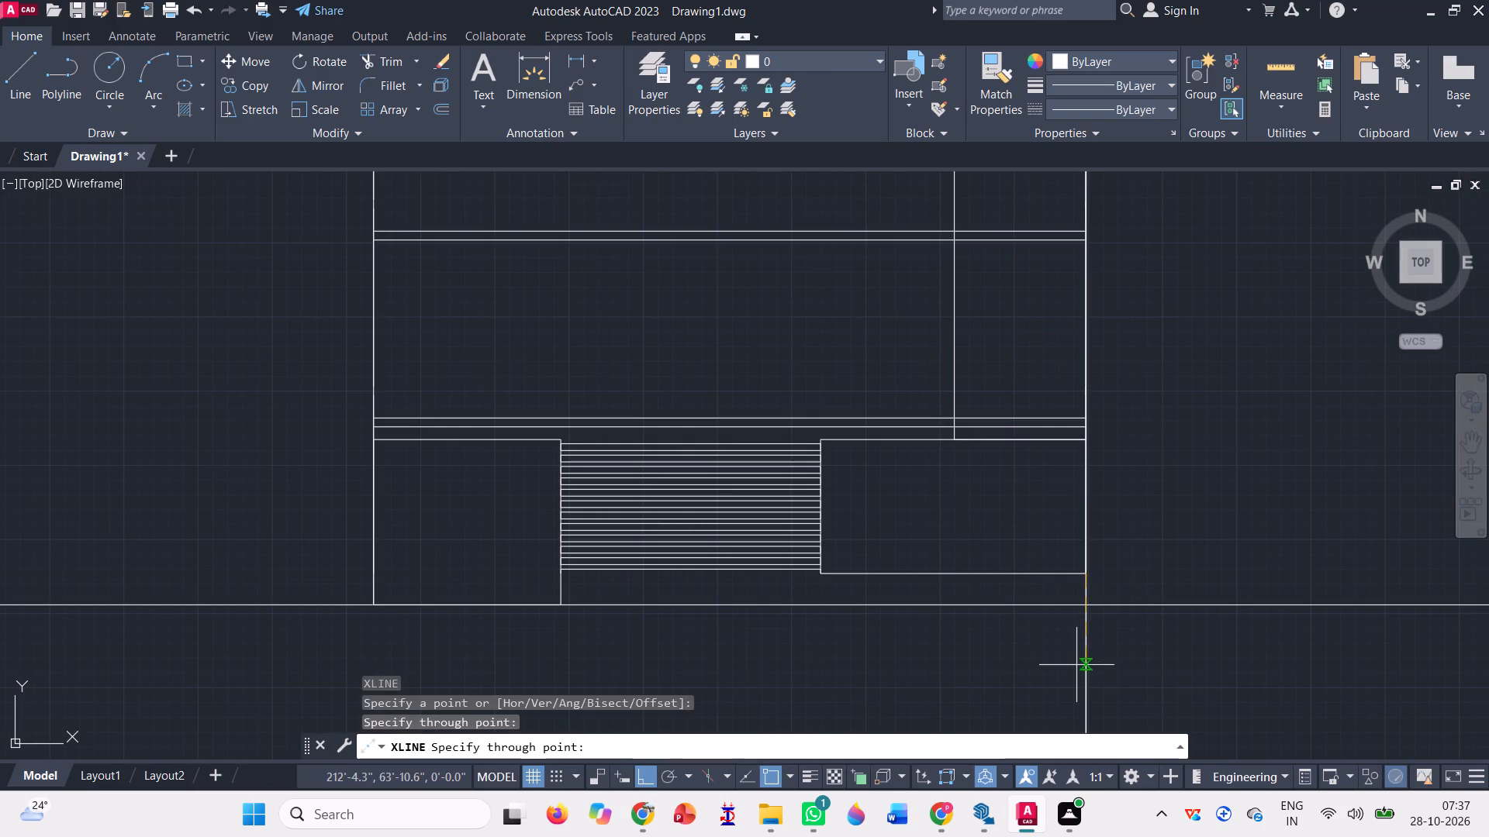
key(space)
Draw a rectangle from the intersection of the two construction lines to the east ground-bay block's northwest corner.
scroll(866, 630, down, 1)
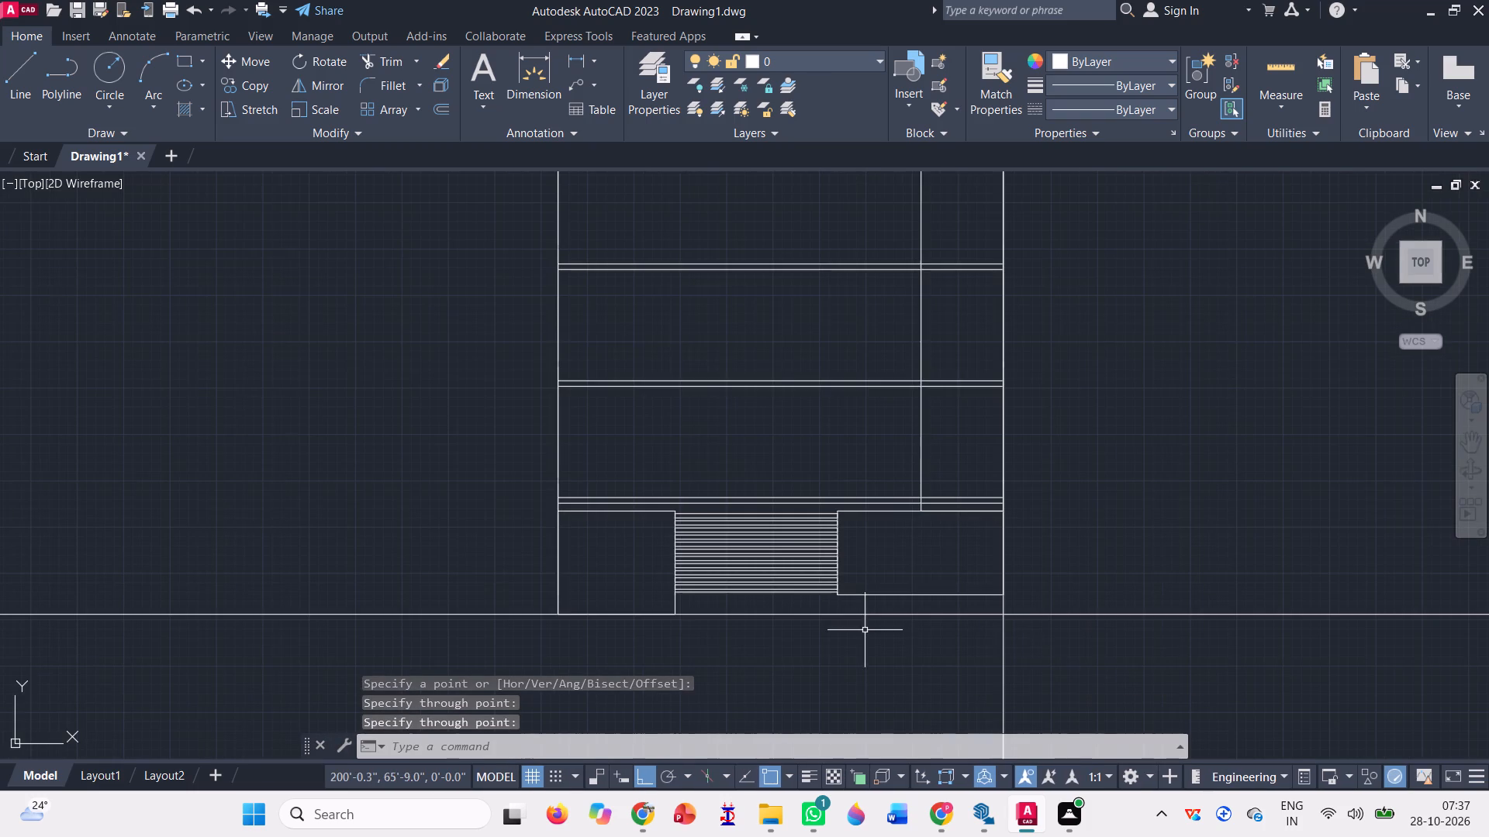
click(180, 64)
scroll(1035, 629, up, 1)
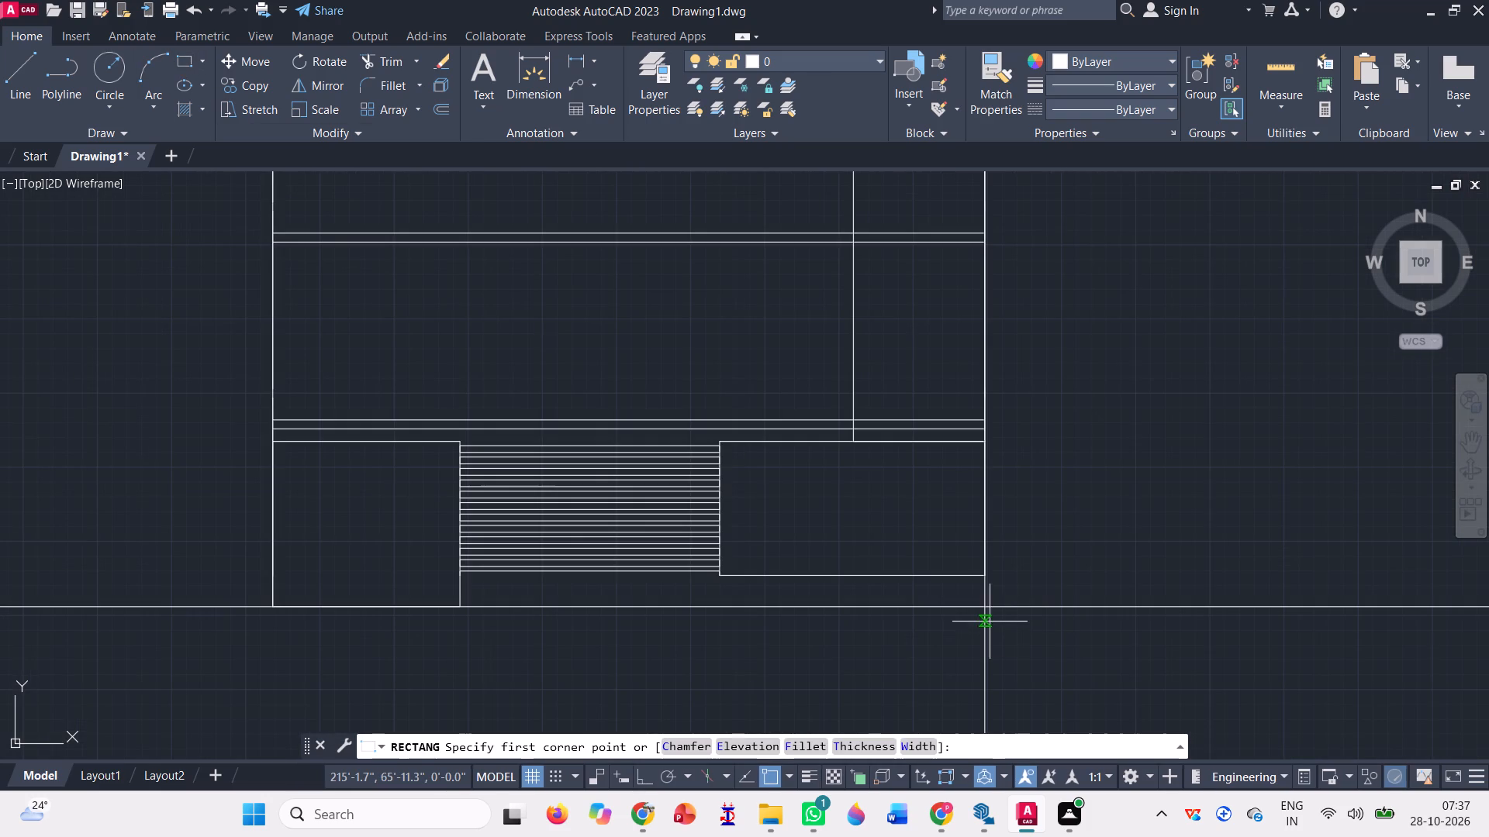
click(980, 601)
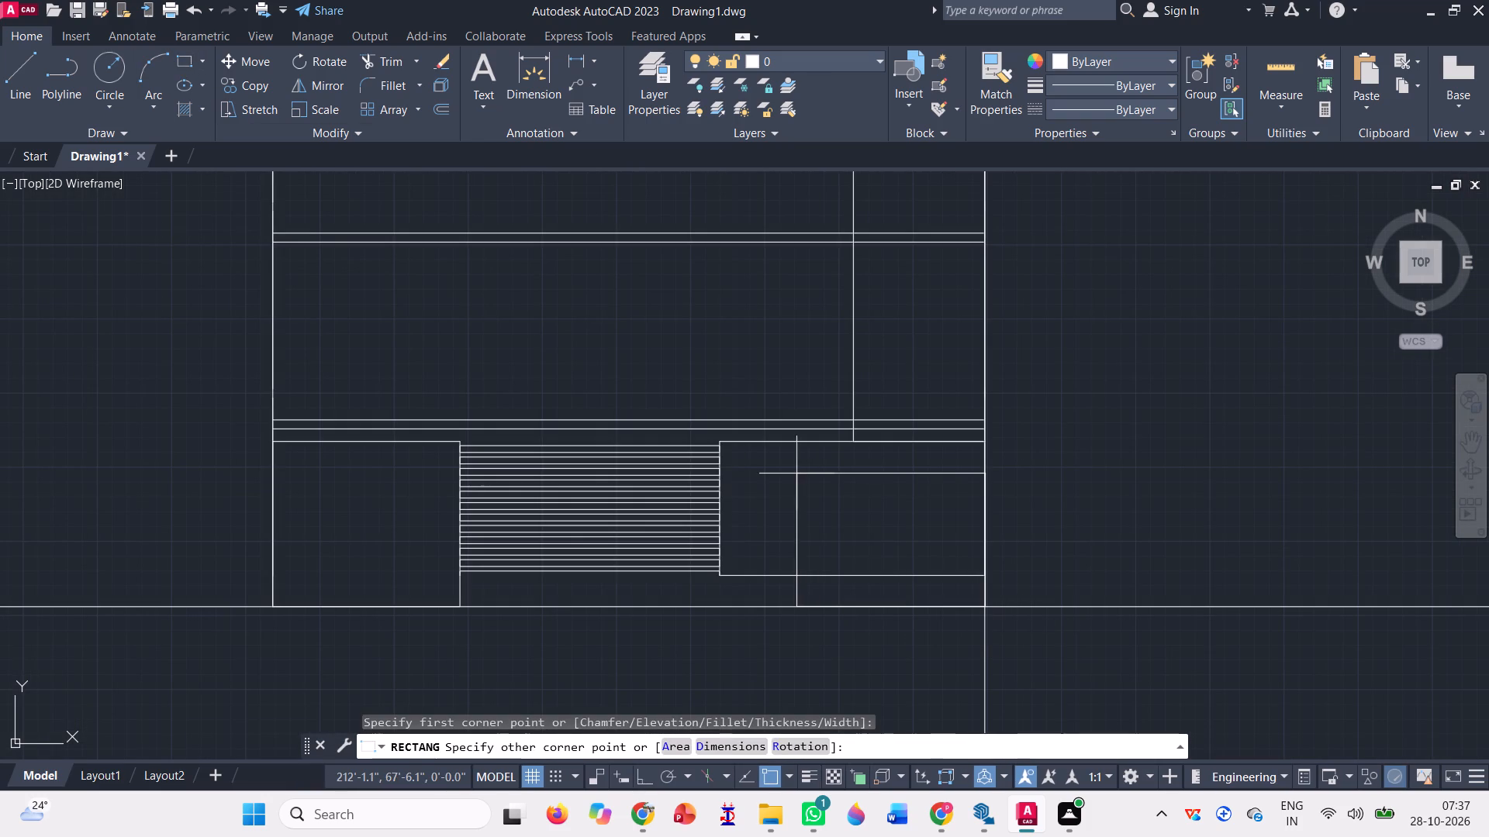
click(718, 440)
Erase the original, shorter east ground-bay block.
click(801, 594)
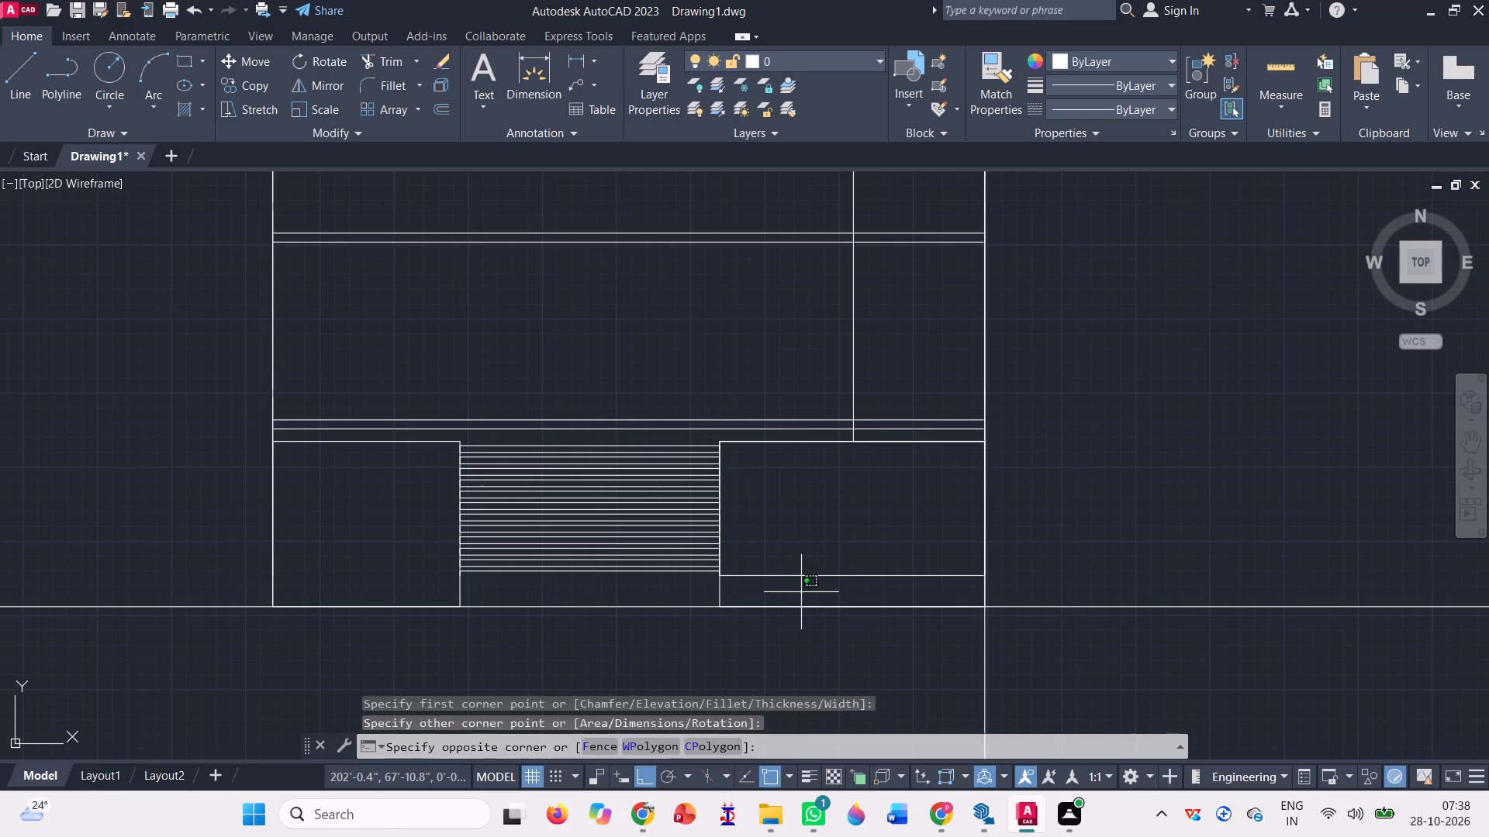
click(784, 563)
key(Delete)
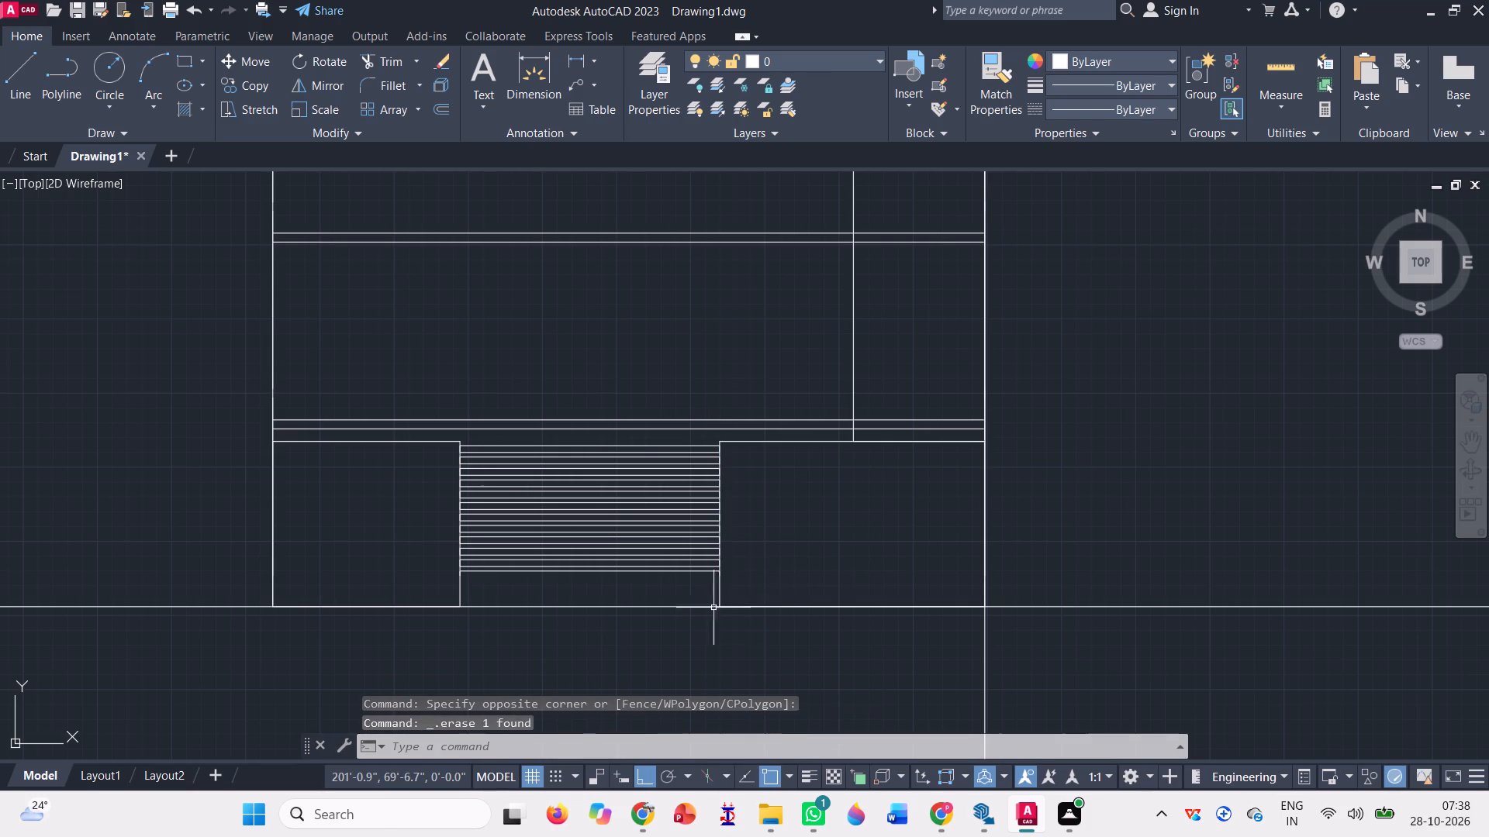
Erase the thin leftover slat at the bottom of the slatted ground bay.
scroll(632, 604, up, 2)
click(394, 522)
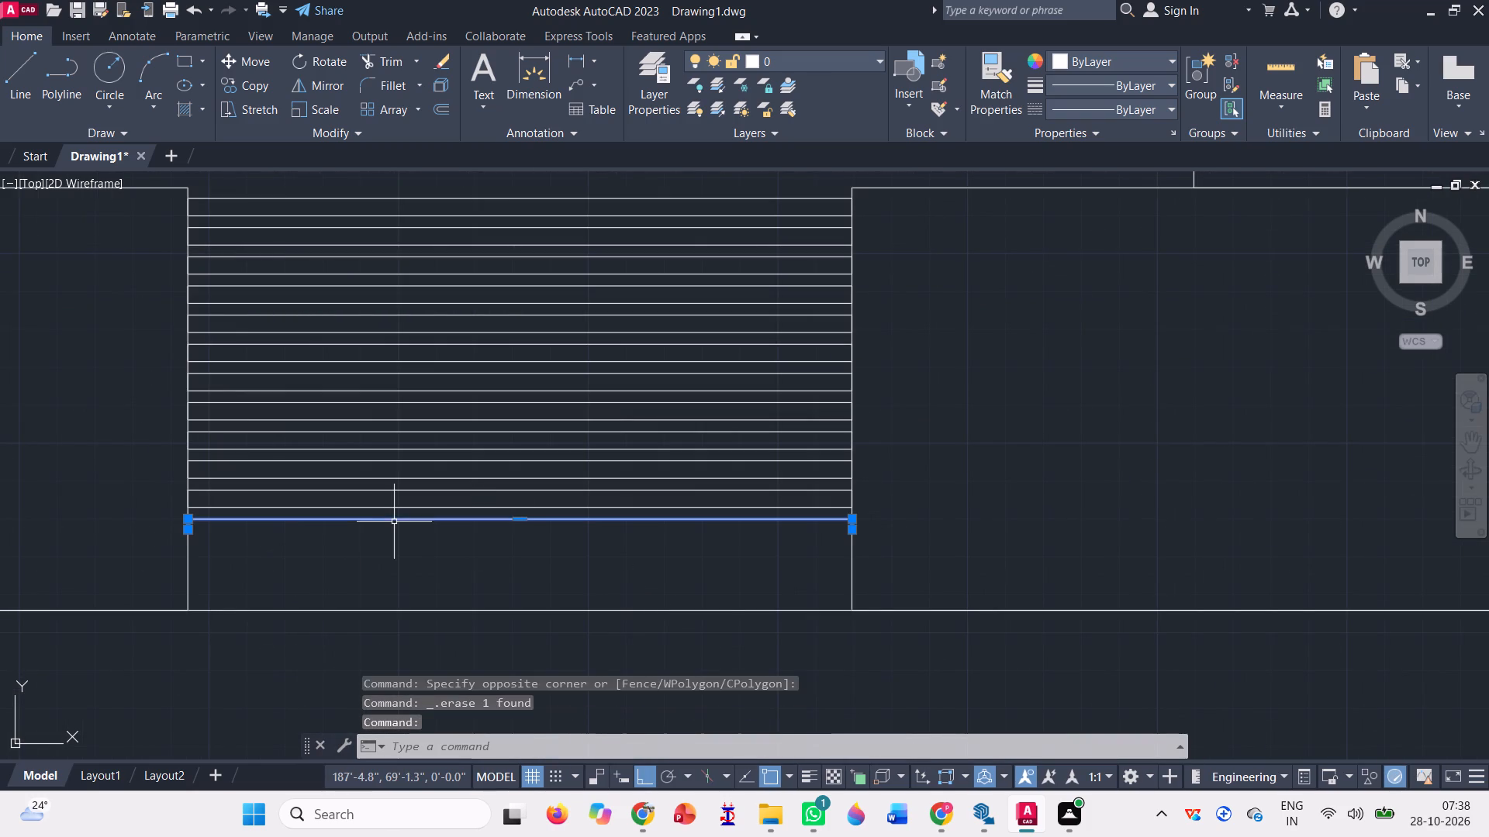
key(Delete)
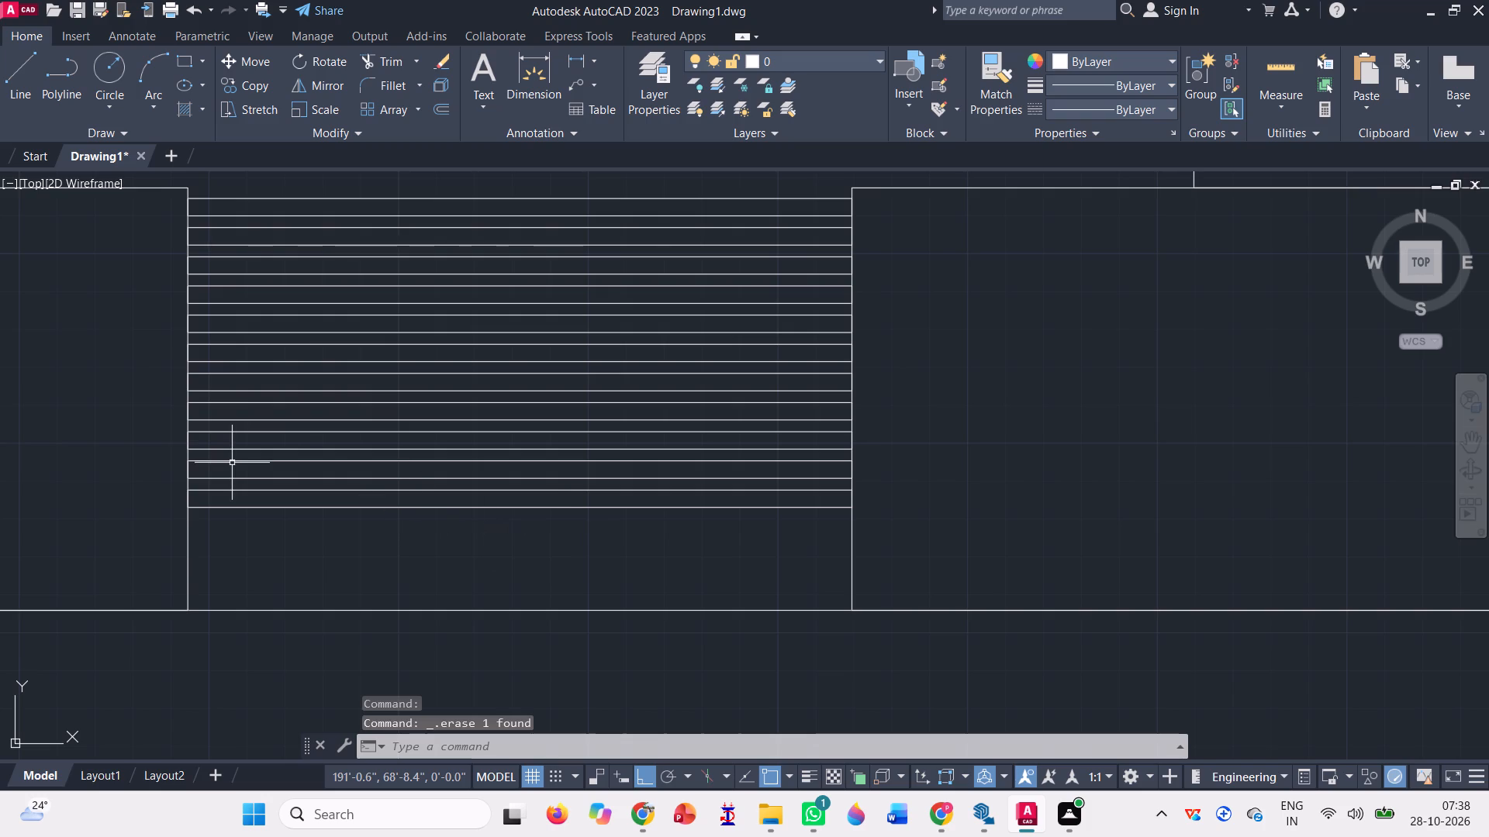
Copy the lowest remaining slat downward three times at the existing slat spacing, filling the ground bay to the new base level.
scroll(232, 463, up, 1)
click(224, 558)
click(183, 500)
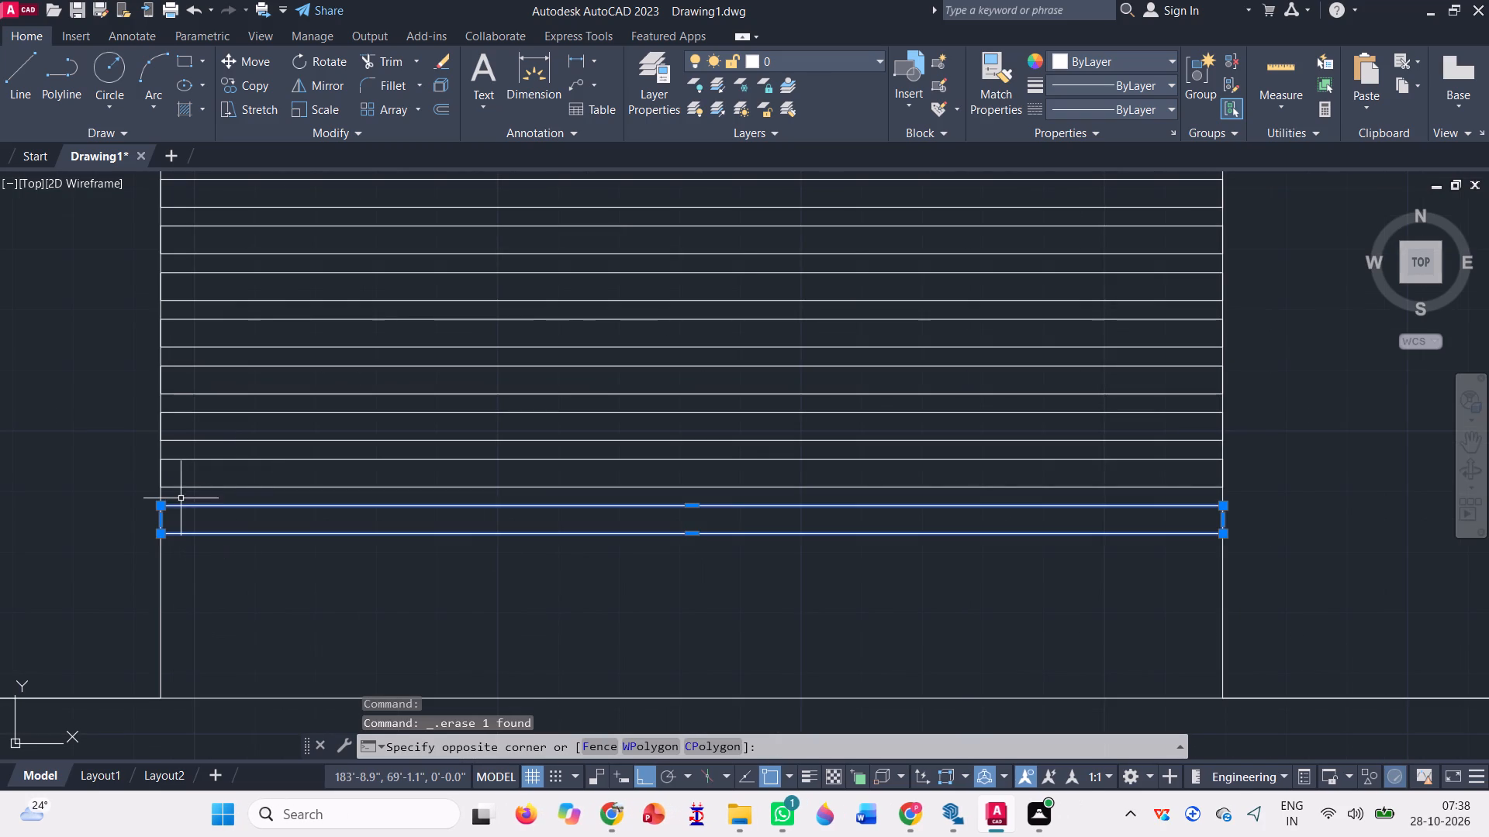
text(co)
key(space)
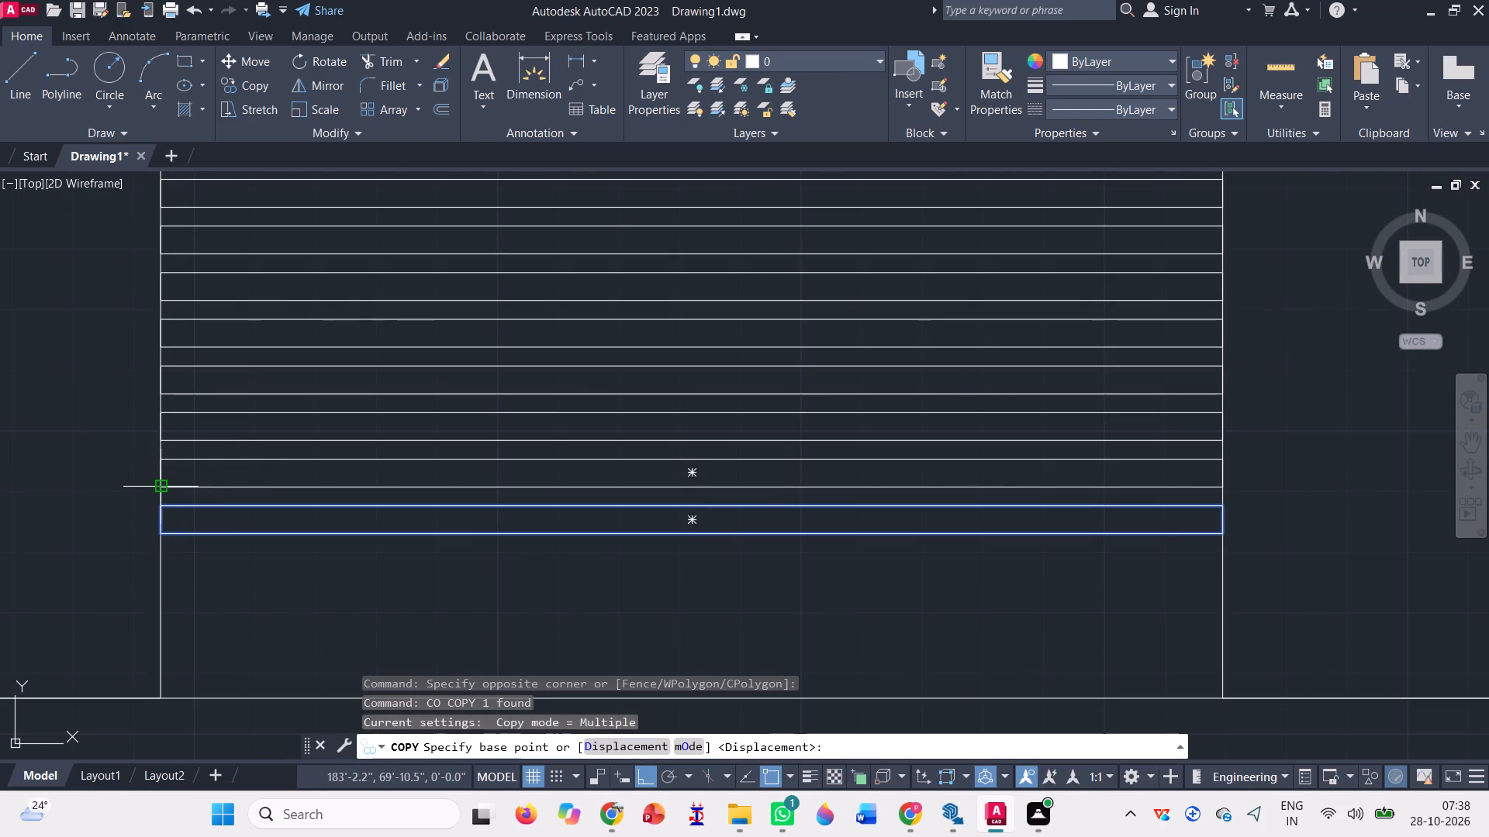
click(161, 484)
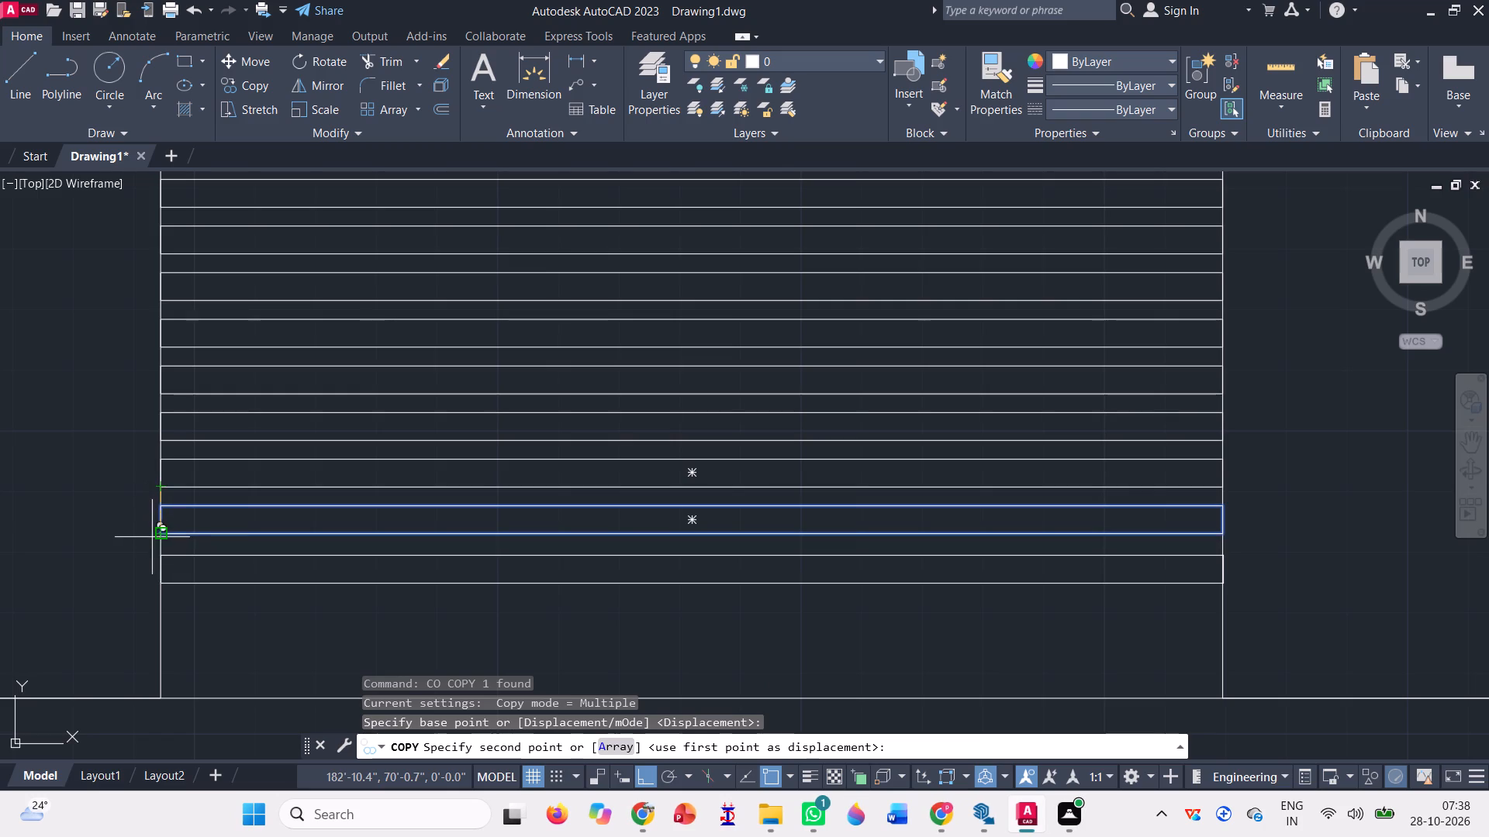
click(164, 532)
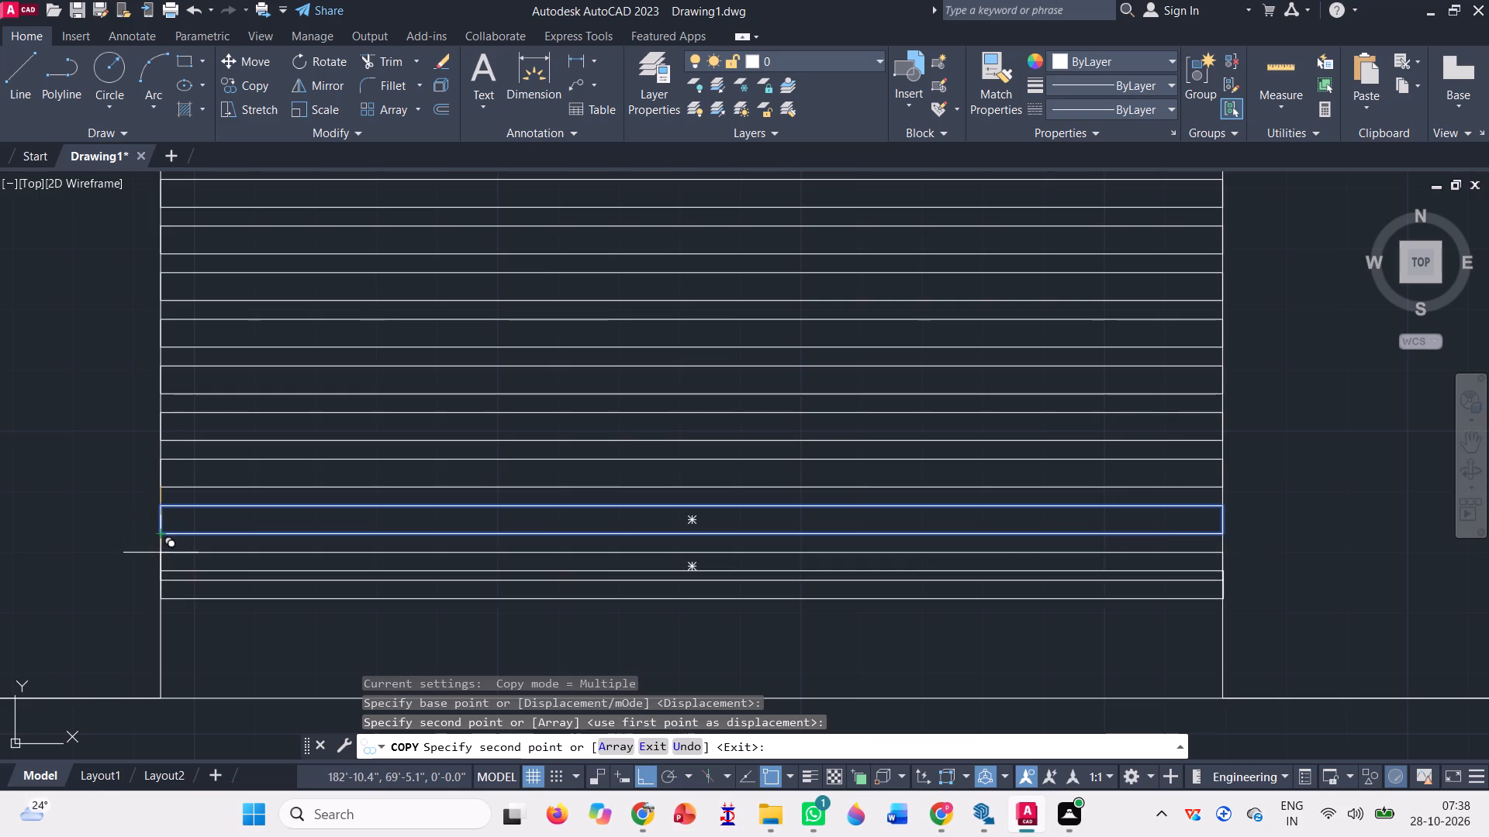
click(164, 582)
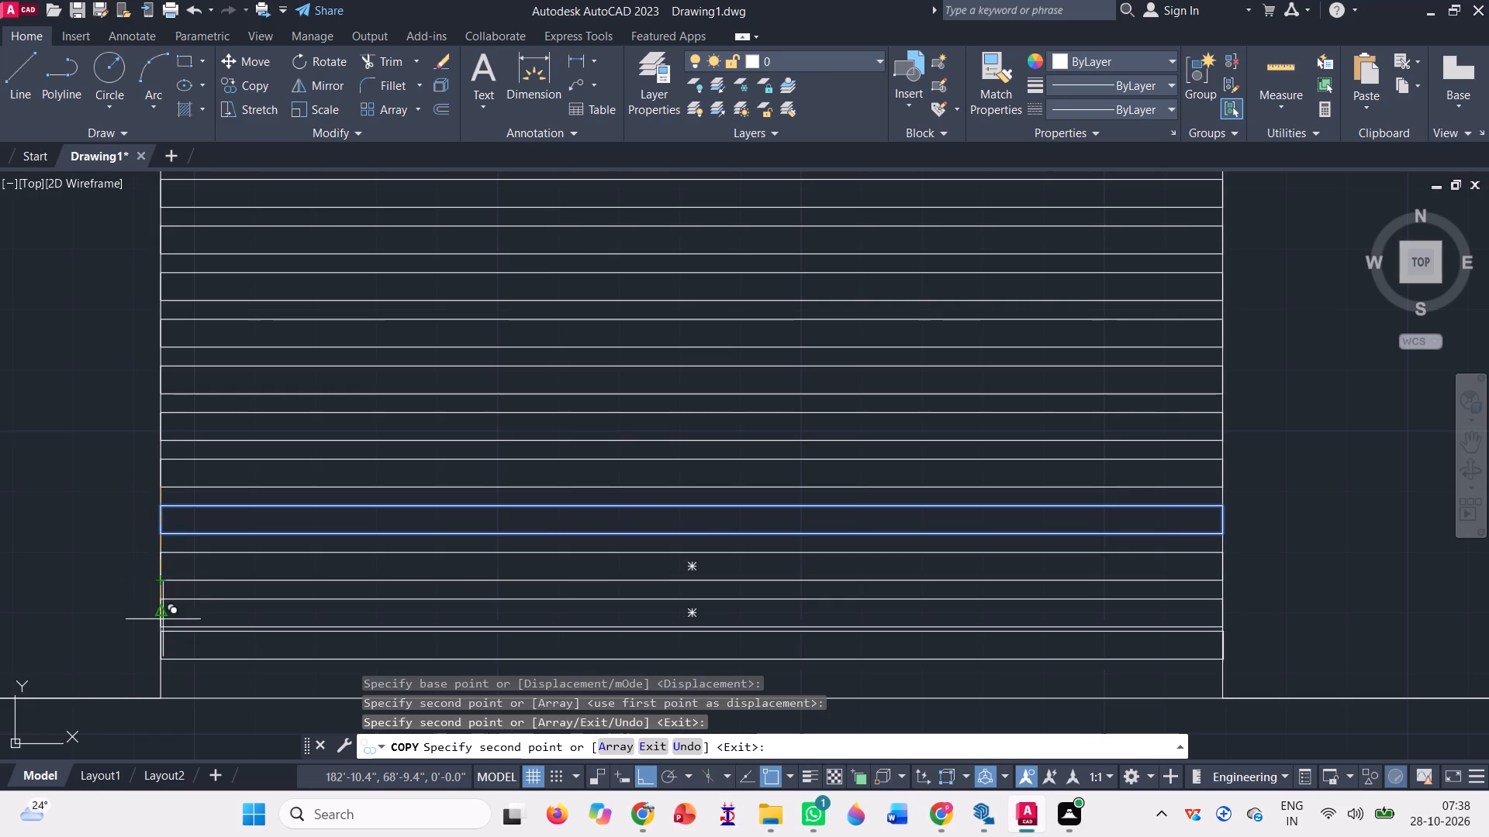
click(161, 628)
scroll(306, 615, down, 3)
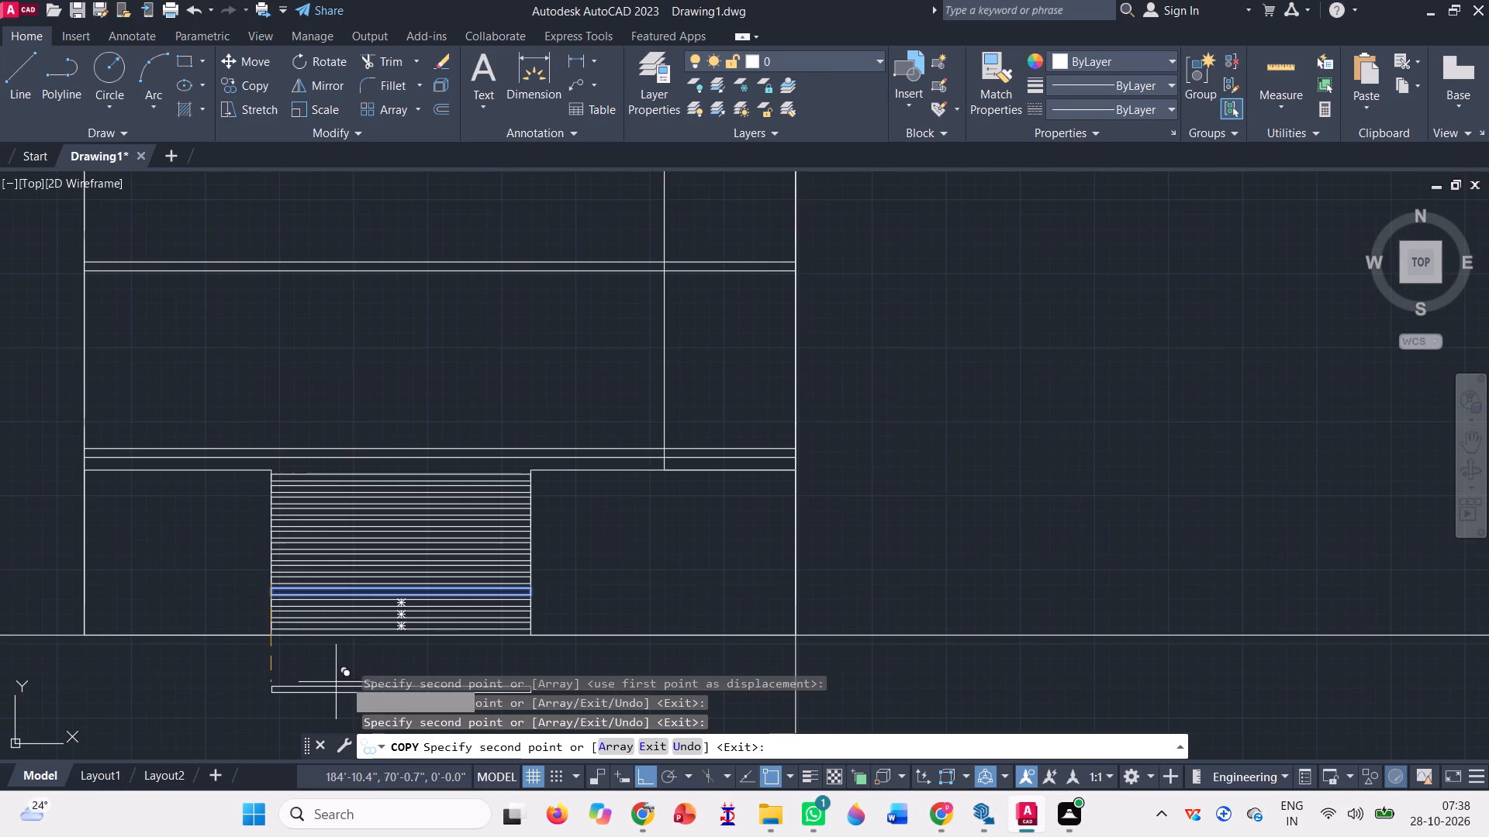
key(Escape)
Erase the horizontal and vertical construction lines crossing at the building's southeast corner.
scroll(287, 670, down, 1)
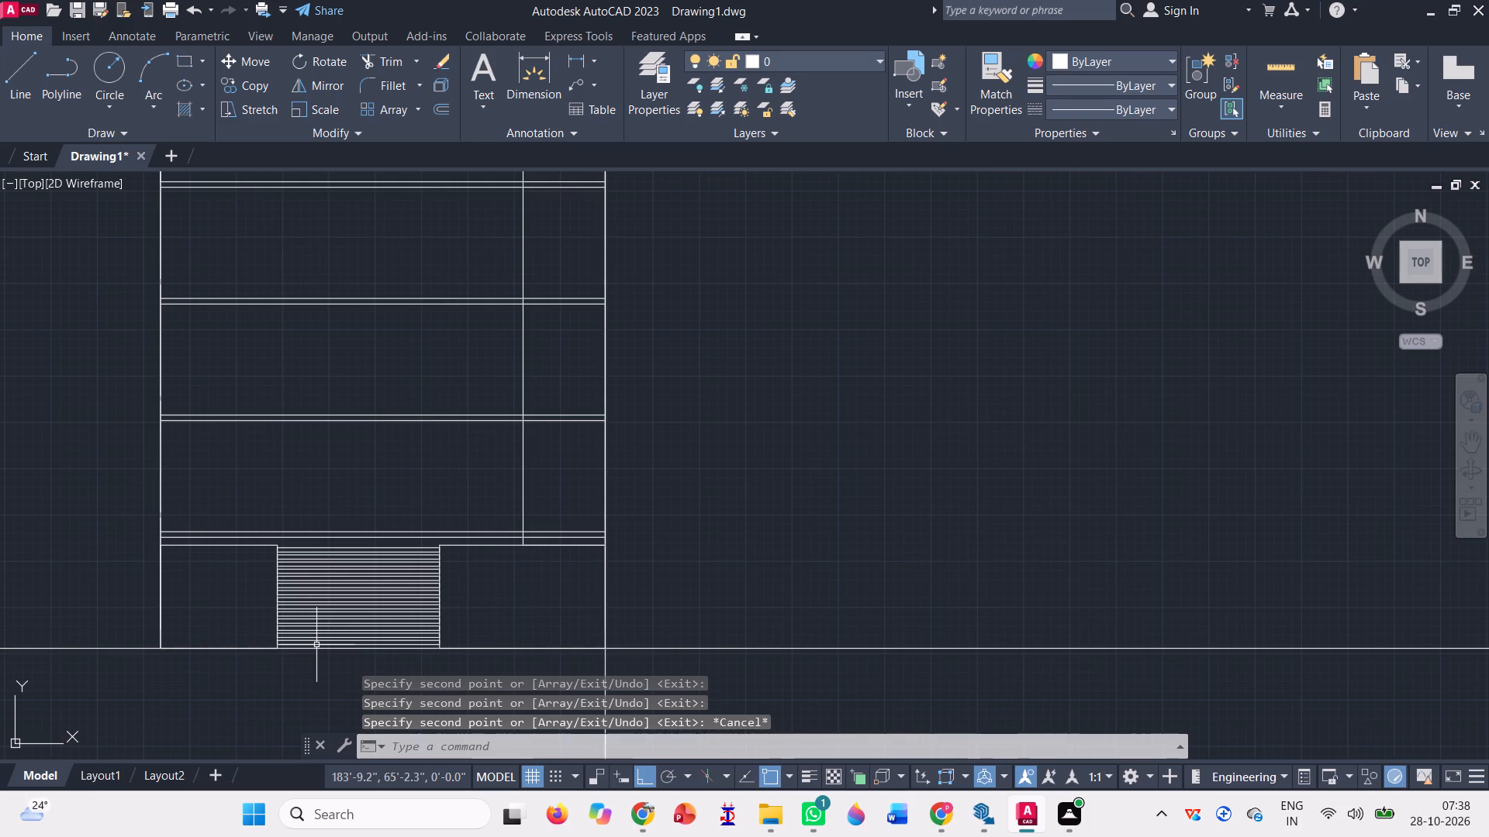
scroll(549, 608, down, 1)
scroll(580, 453, down, 1)
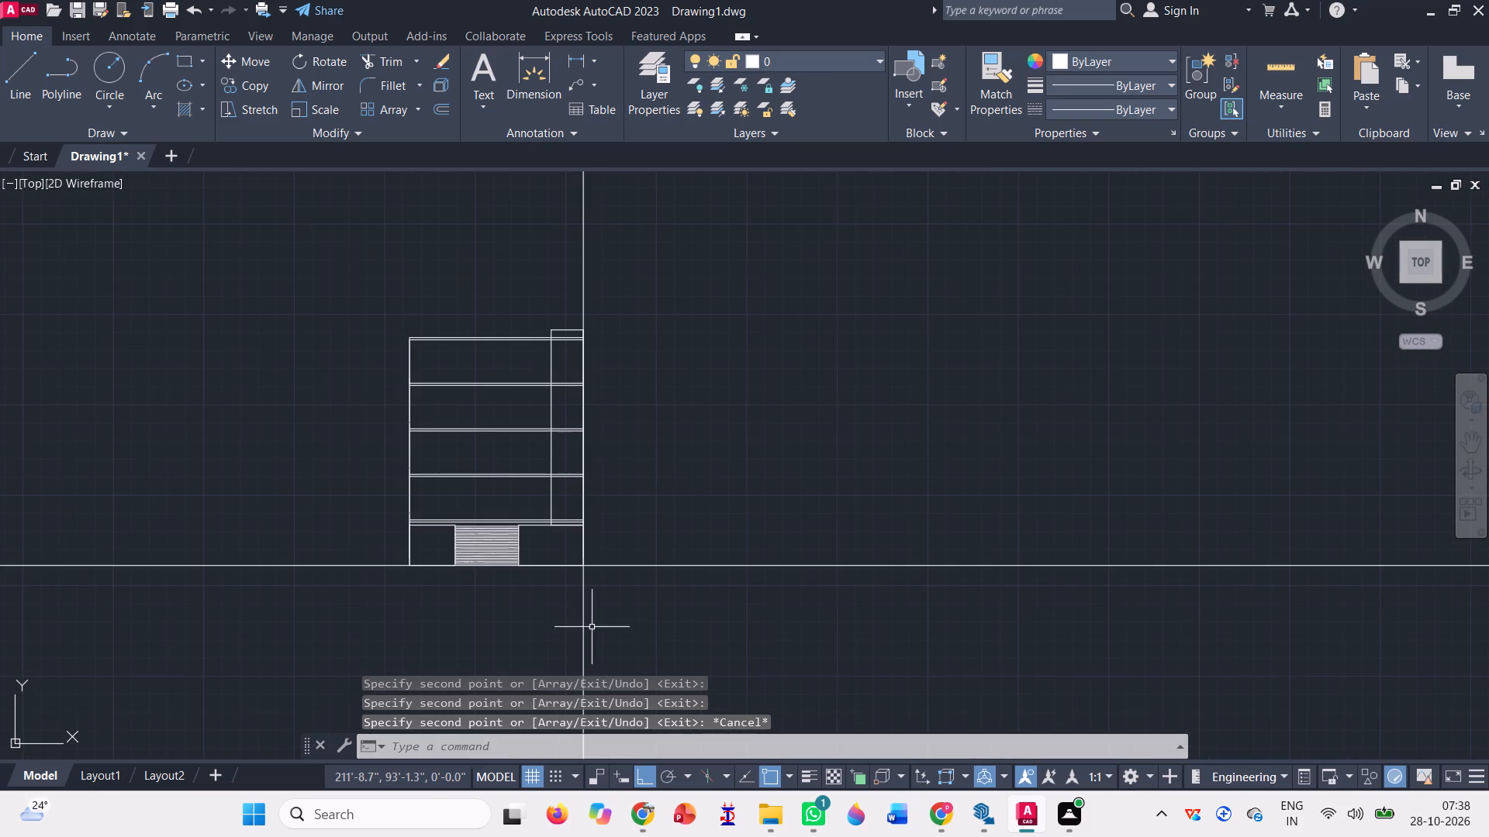
click(552, 653)
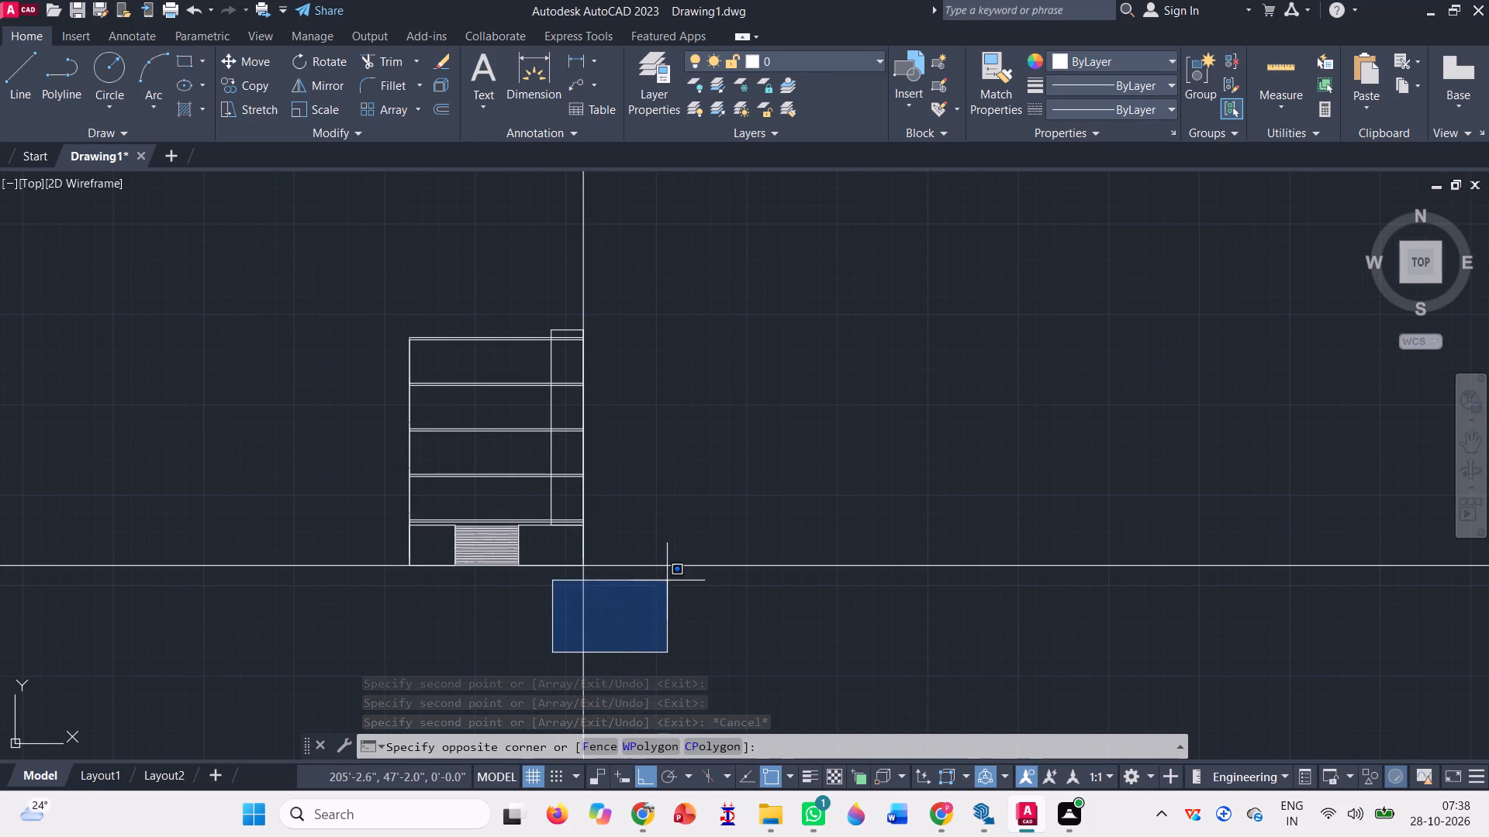
click(673, 588)
click(779, 597)
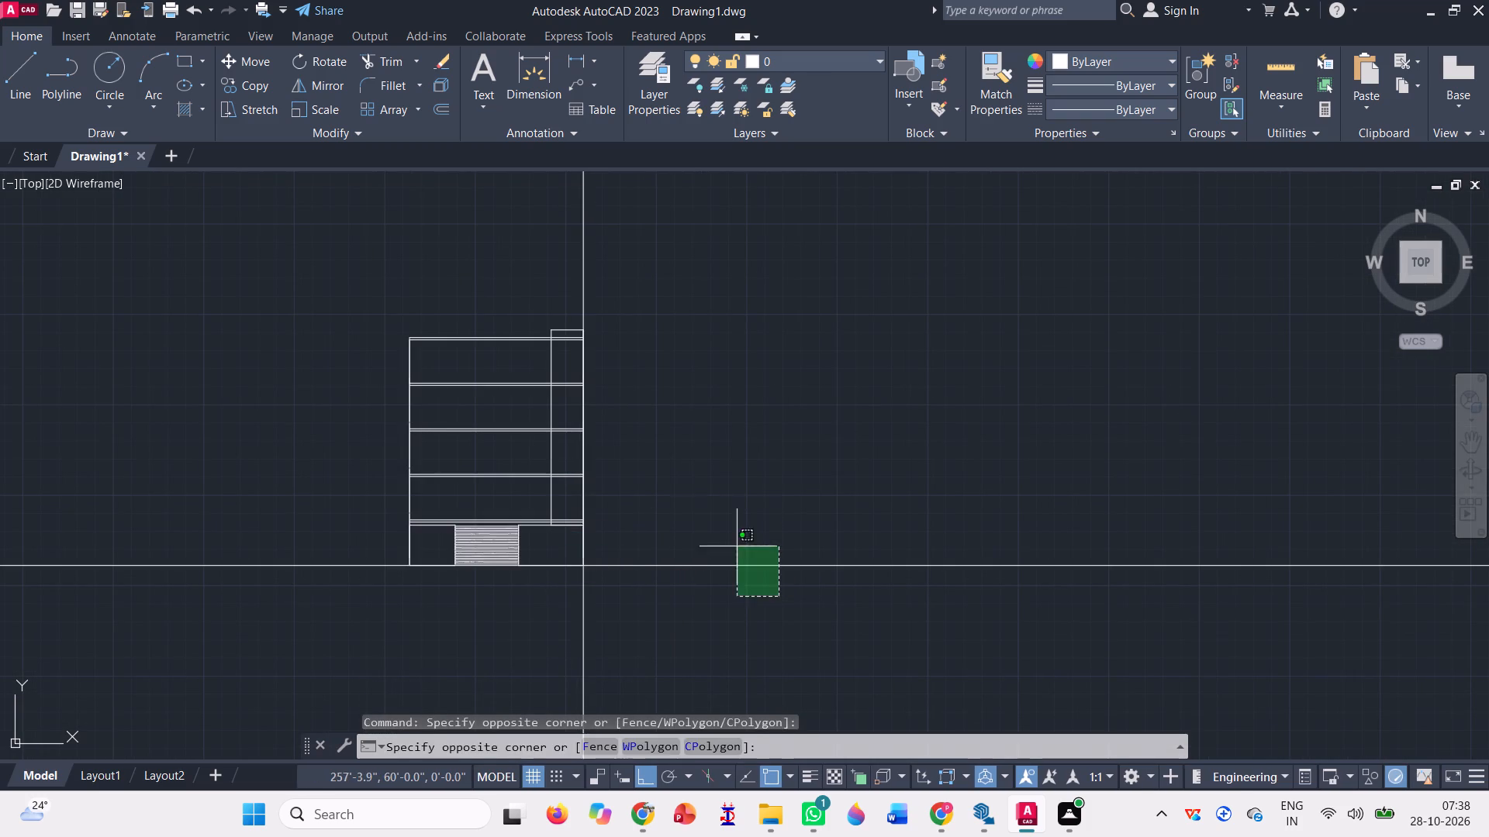
click(711, 508)
click(620, 663)
click(546, 618)
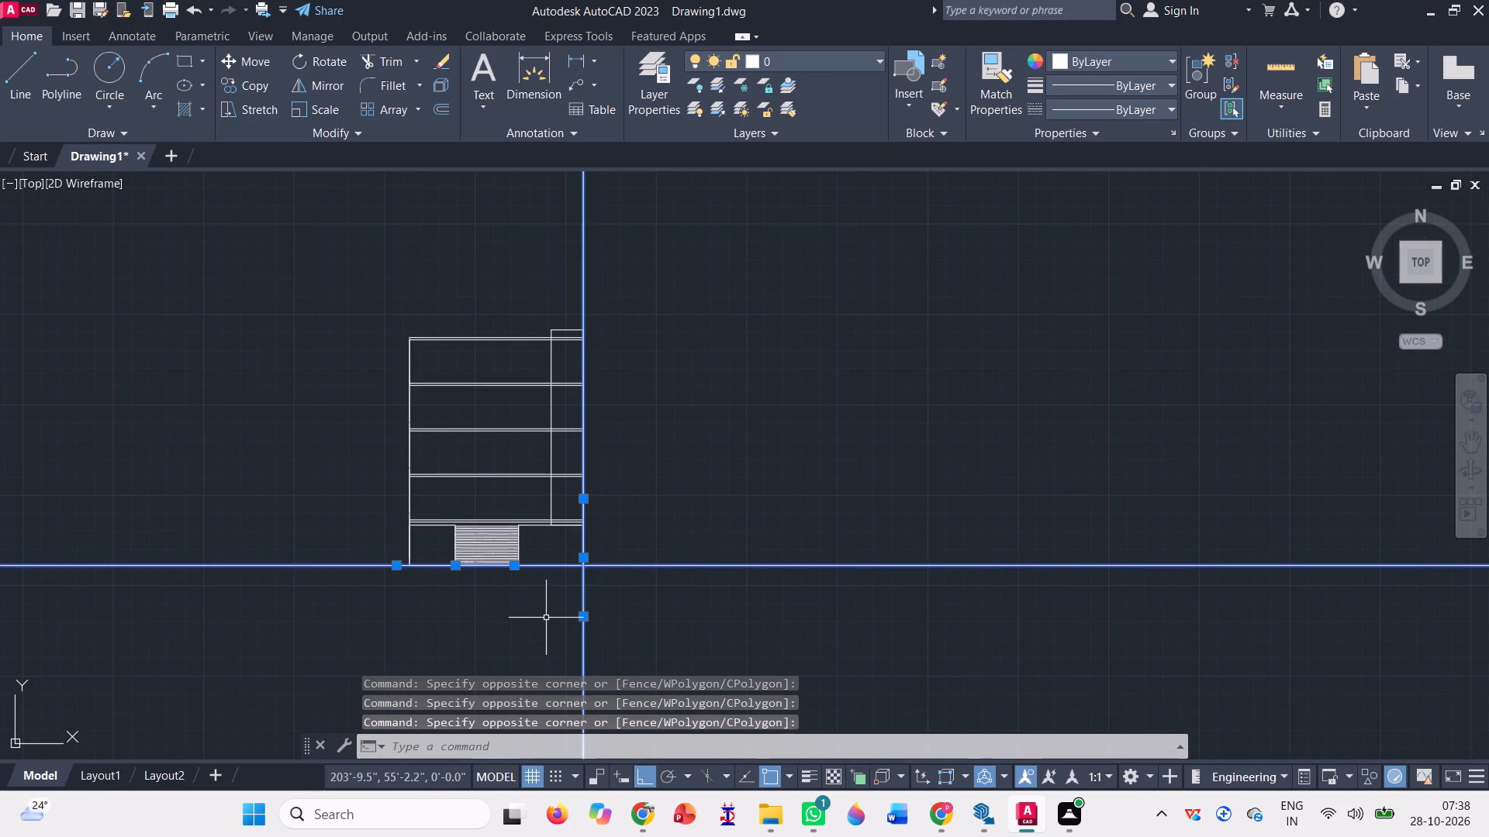
key(Delete)
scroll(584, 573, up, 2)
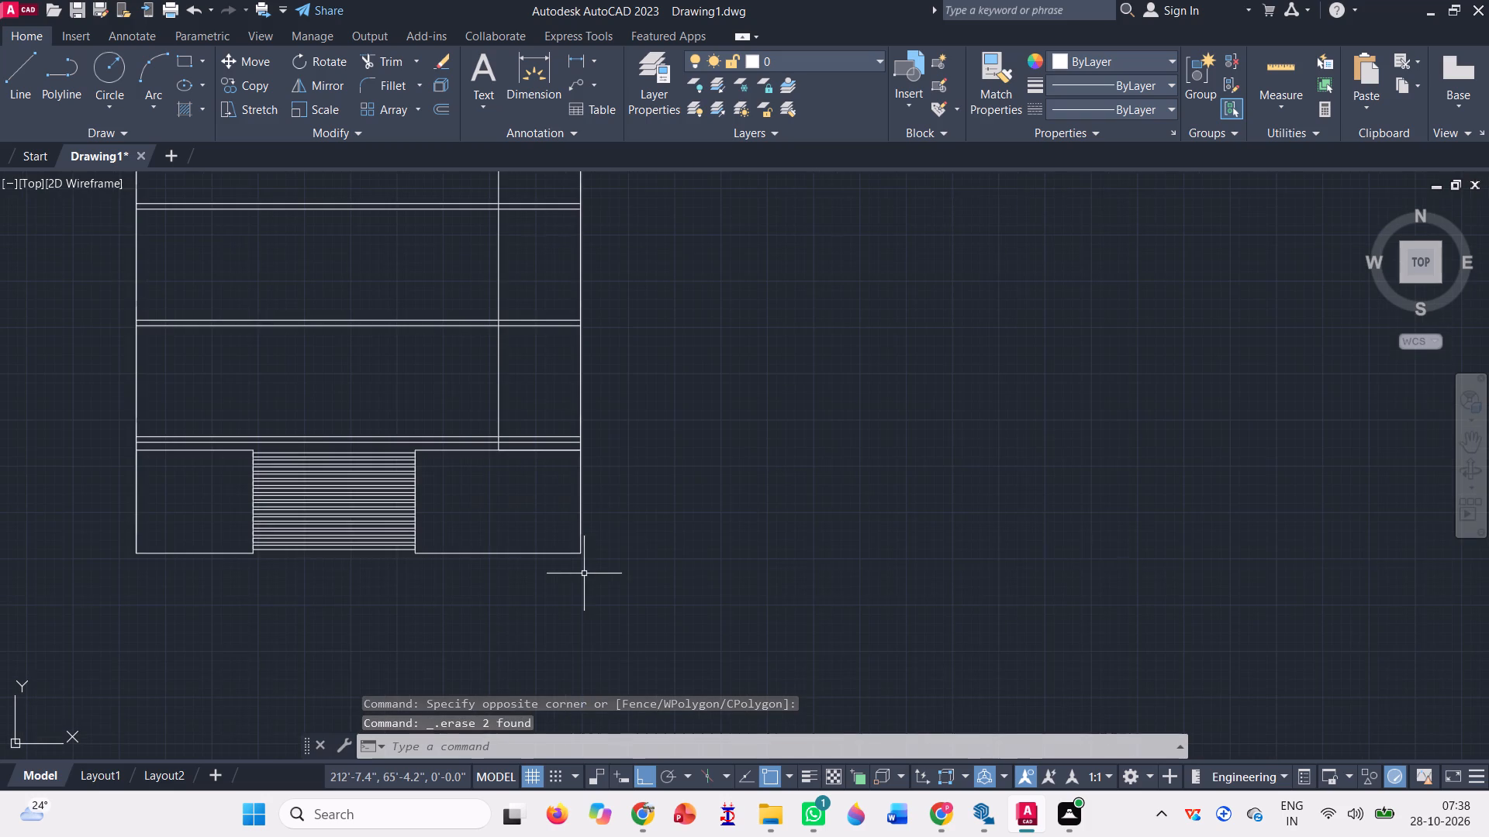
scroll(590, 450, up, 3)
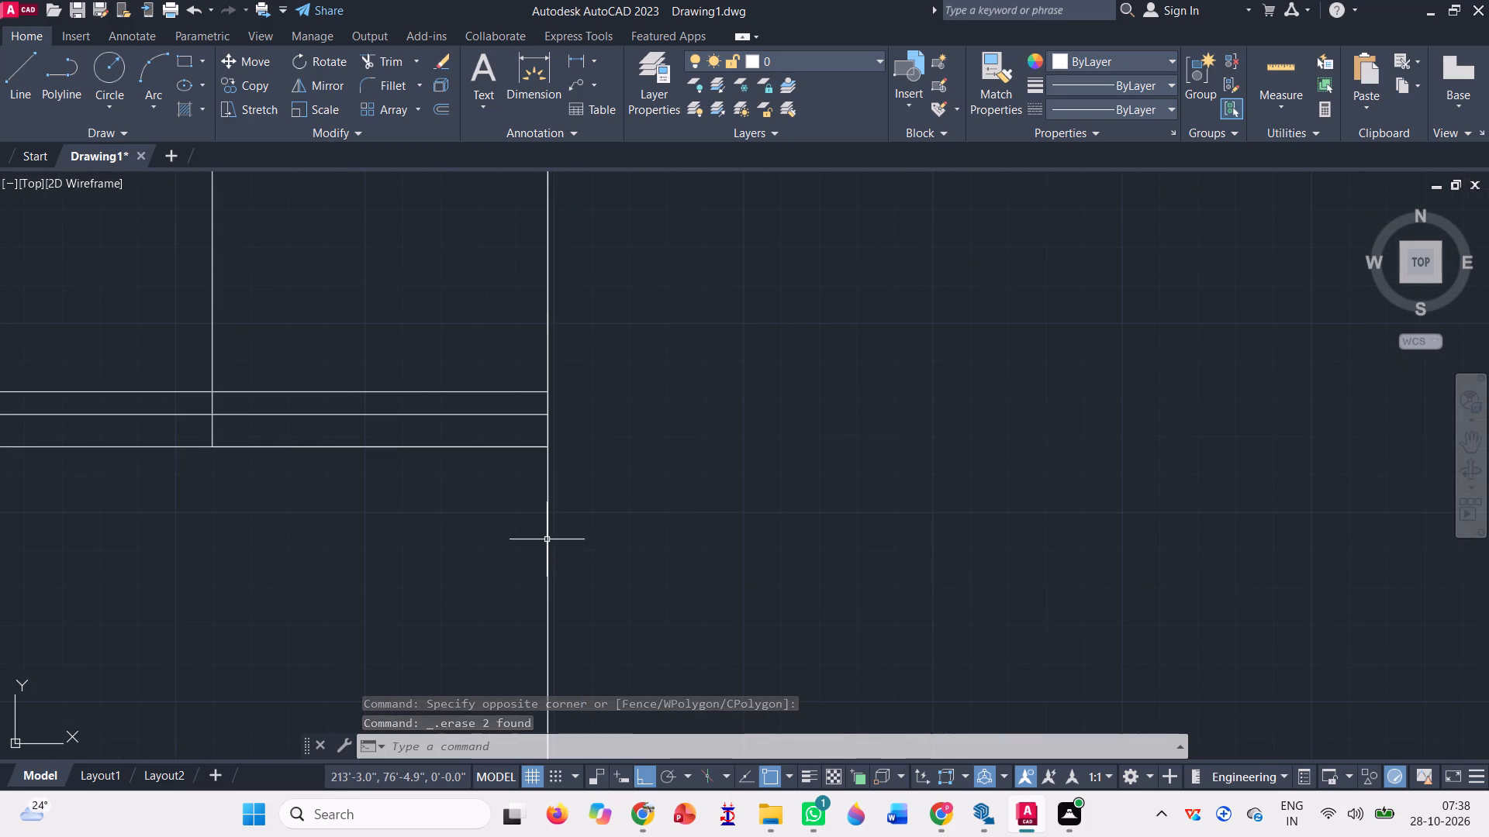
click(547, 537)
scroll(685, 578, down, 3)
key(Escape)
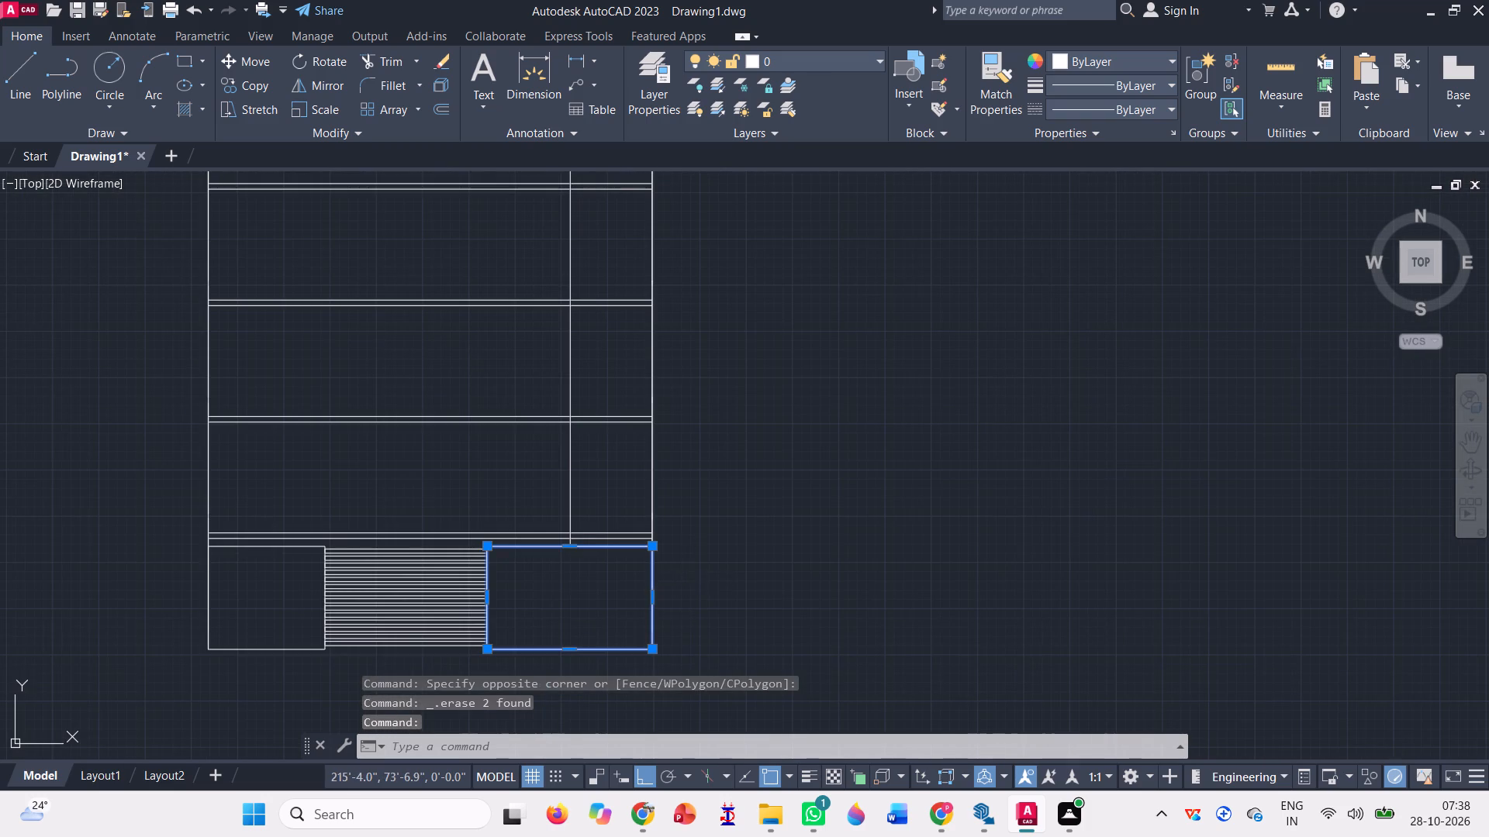
Move the building elevation, including all the ground-bay slats, horizontally west, clear of the stray lines along its east edge.
scroll(662, 609, down, 1)
click(619, 596)
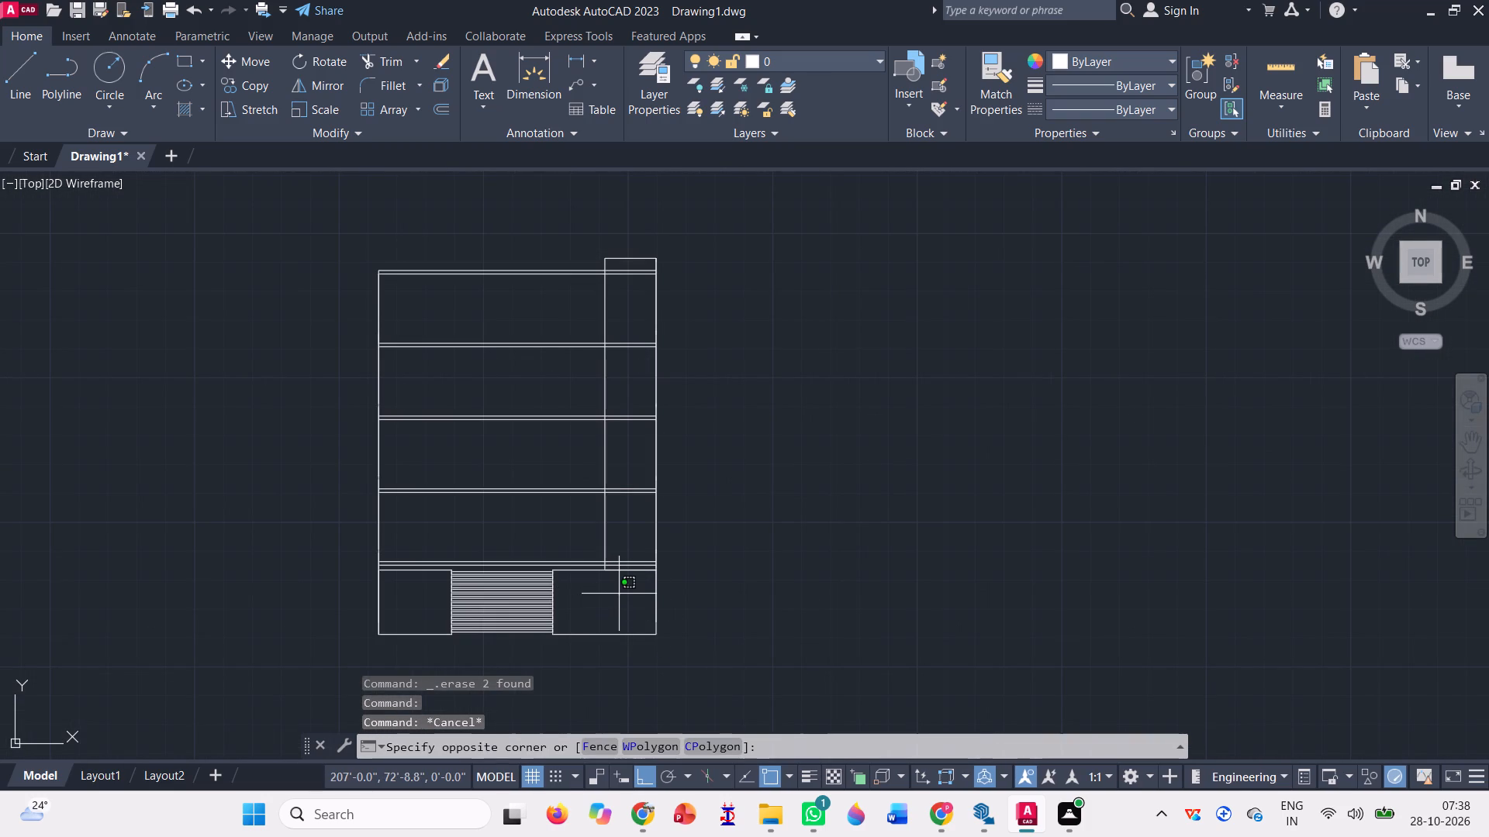
click(319, 250)
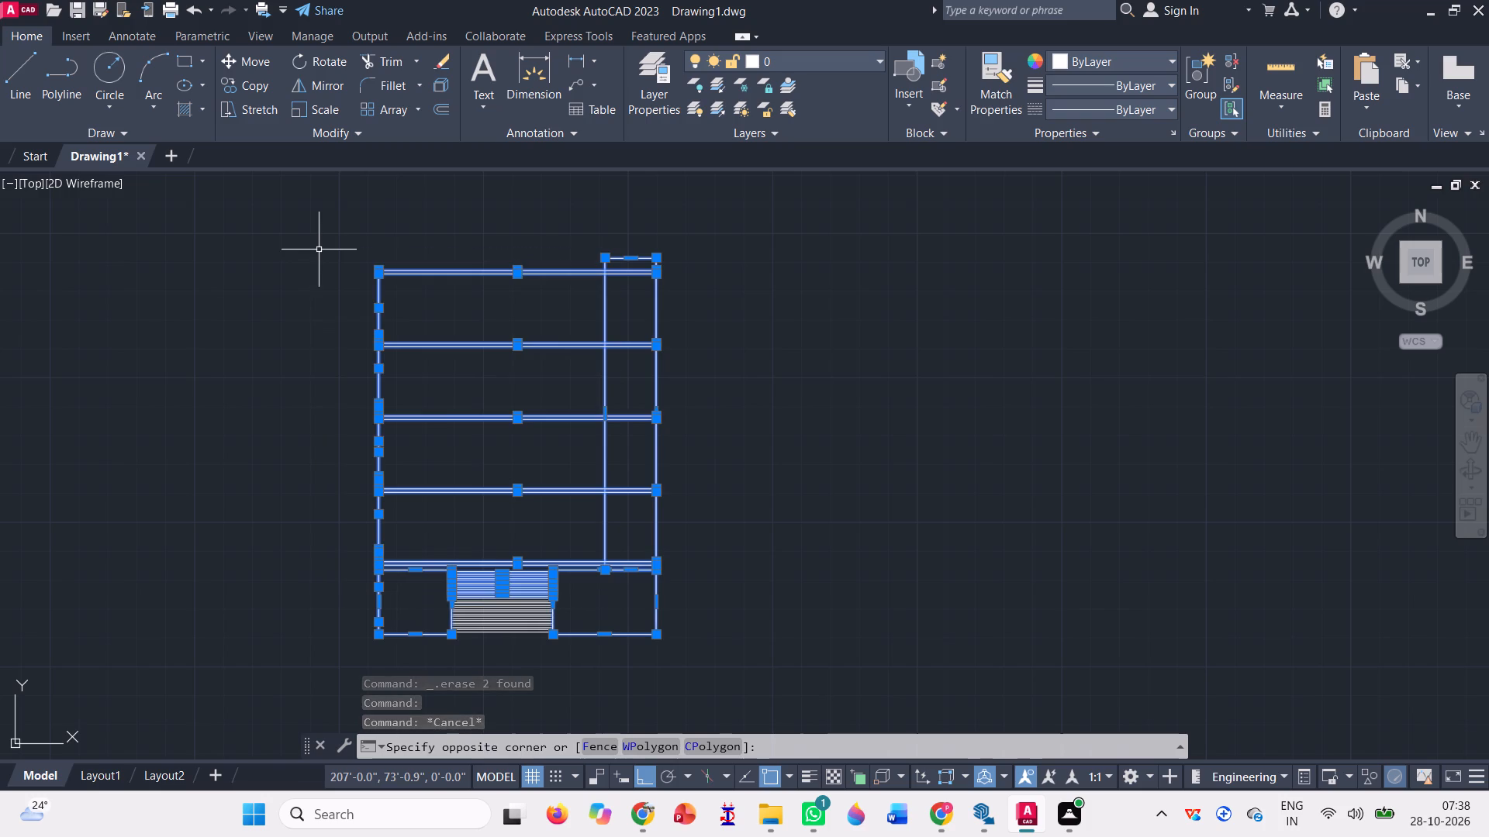
scroll(529, 351, down, 1)
scroll(513, 511, up, 3)
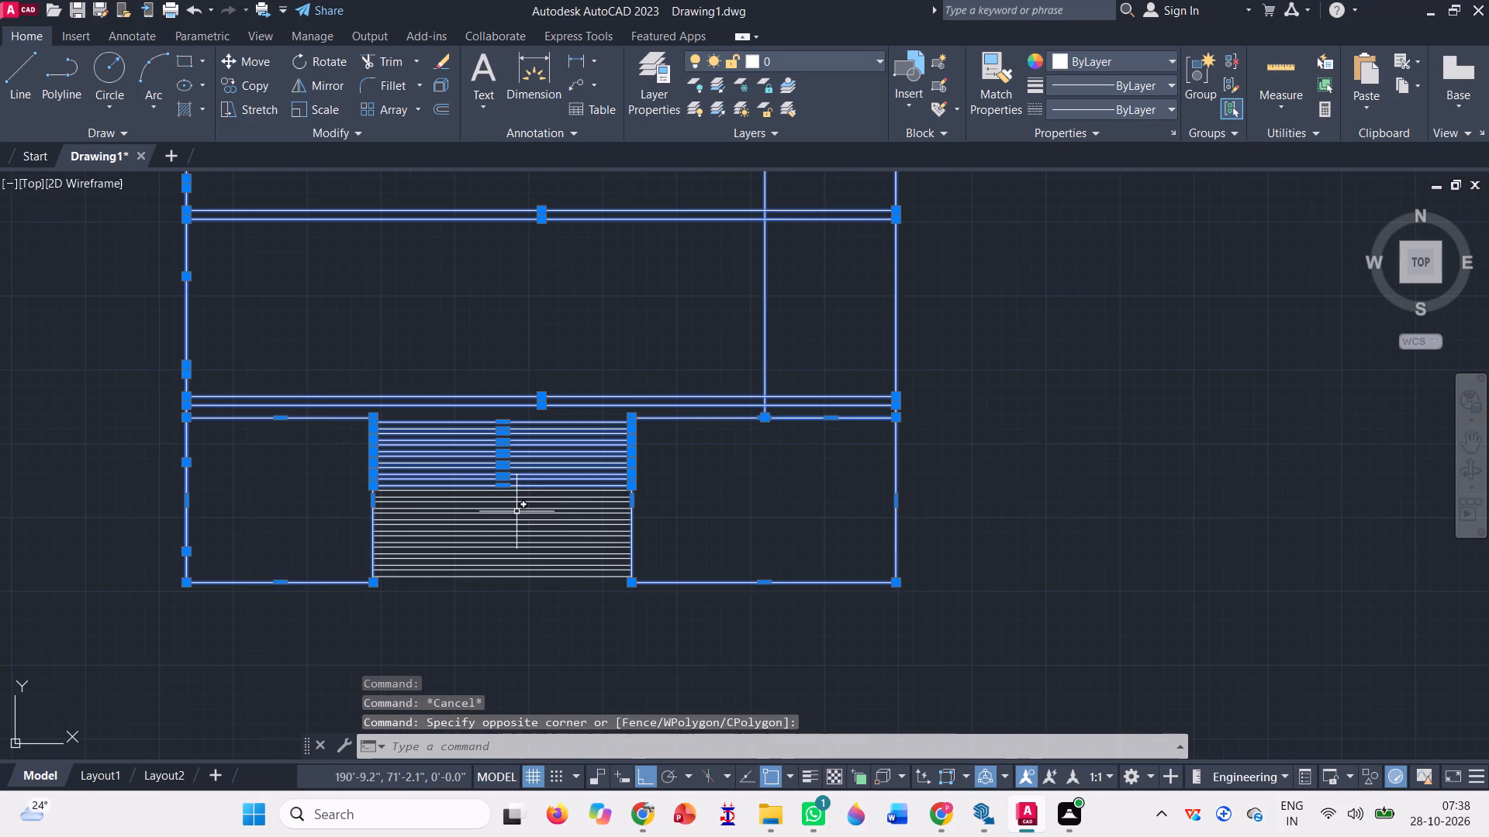
click(543, 596)
click(390, 408)
scroll(630, 508, down, 2)
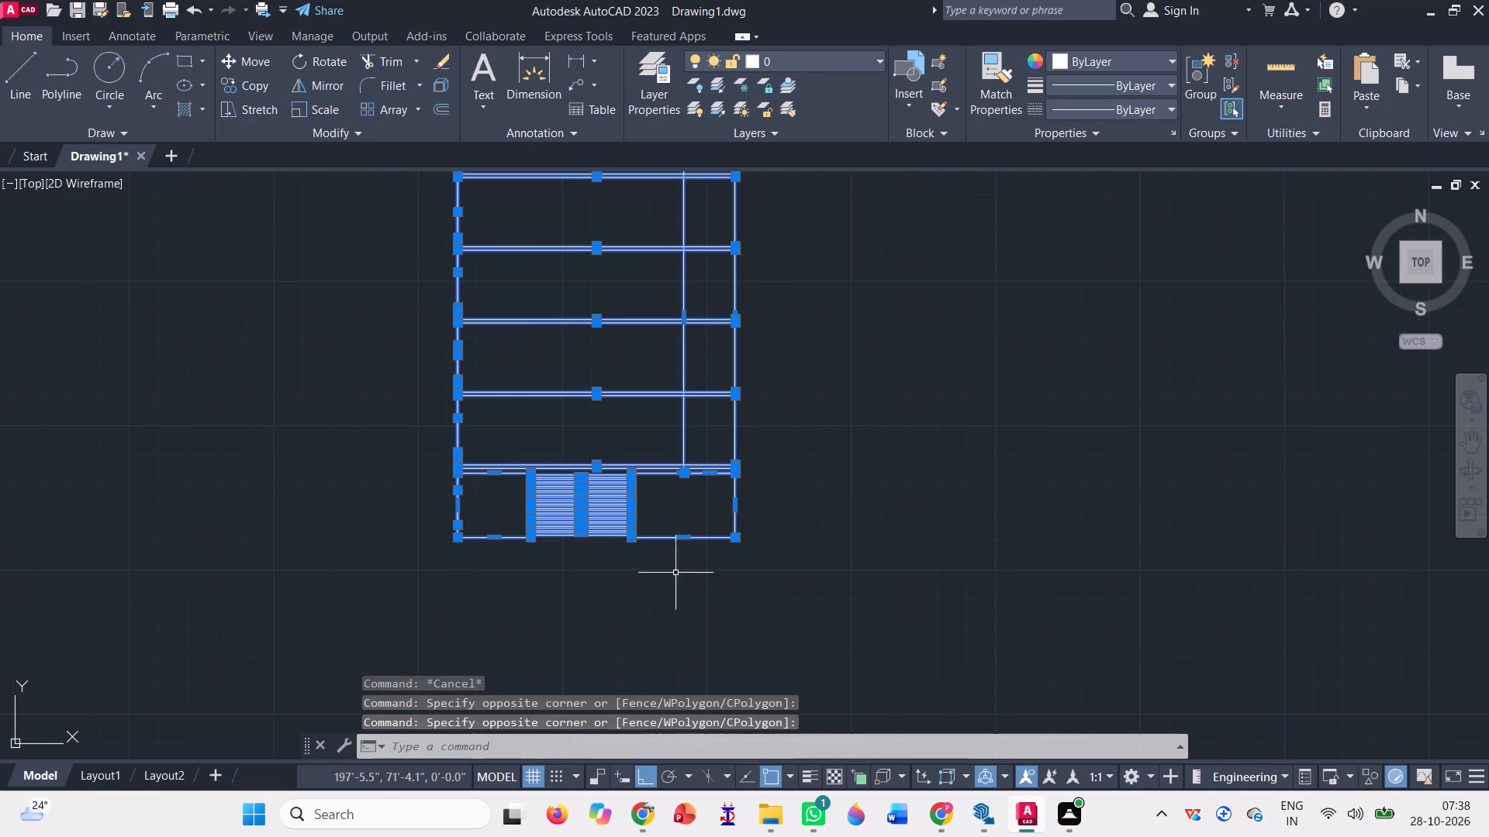
key(m)
key(space)
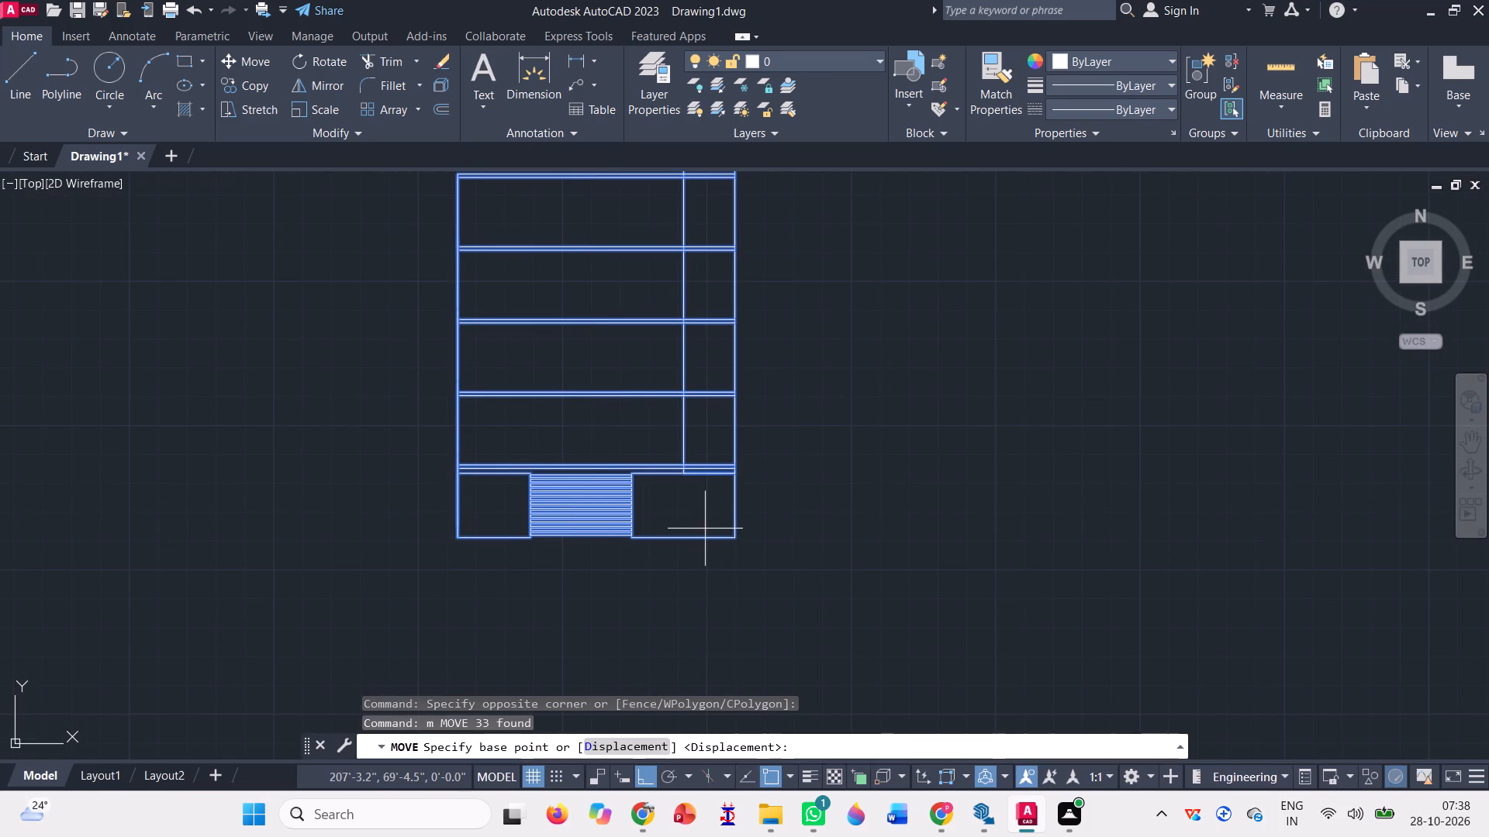
click(702, 529)
click(504, 518)
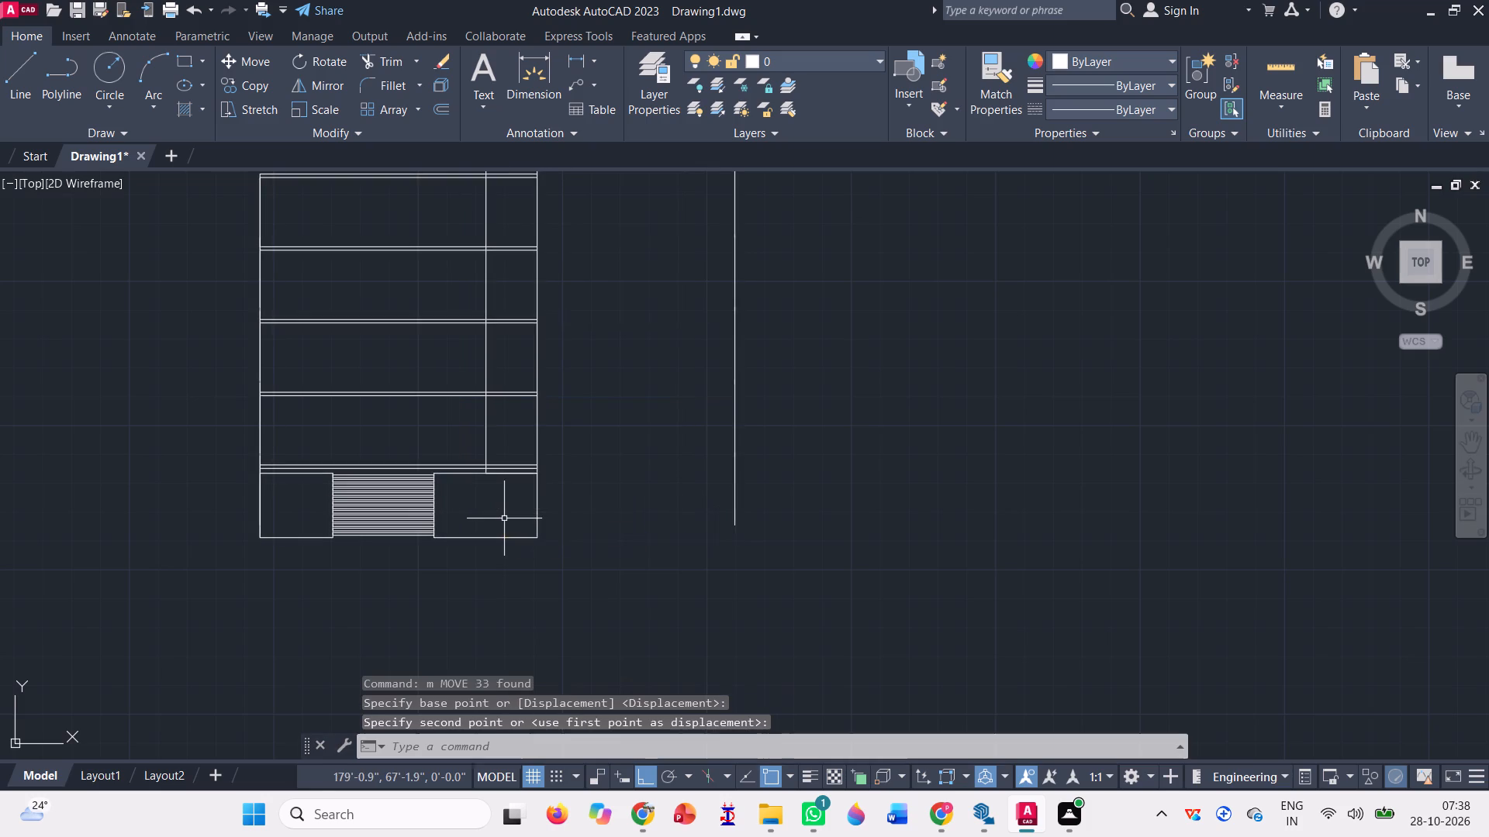
Erase the leftover vertical line segments standing east of the moved elevation.
scroll(702, 546, down, 1)
click(750, 556)
click(693, 282)
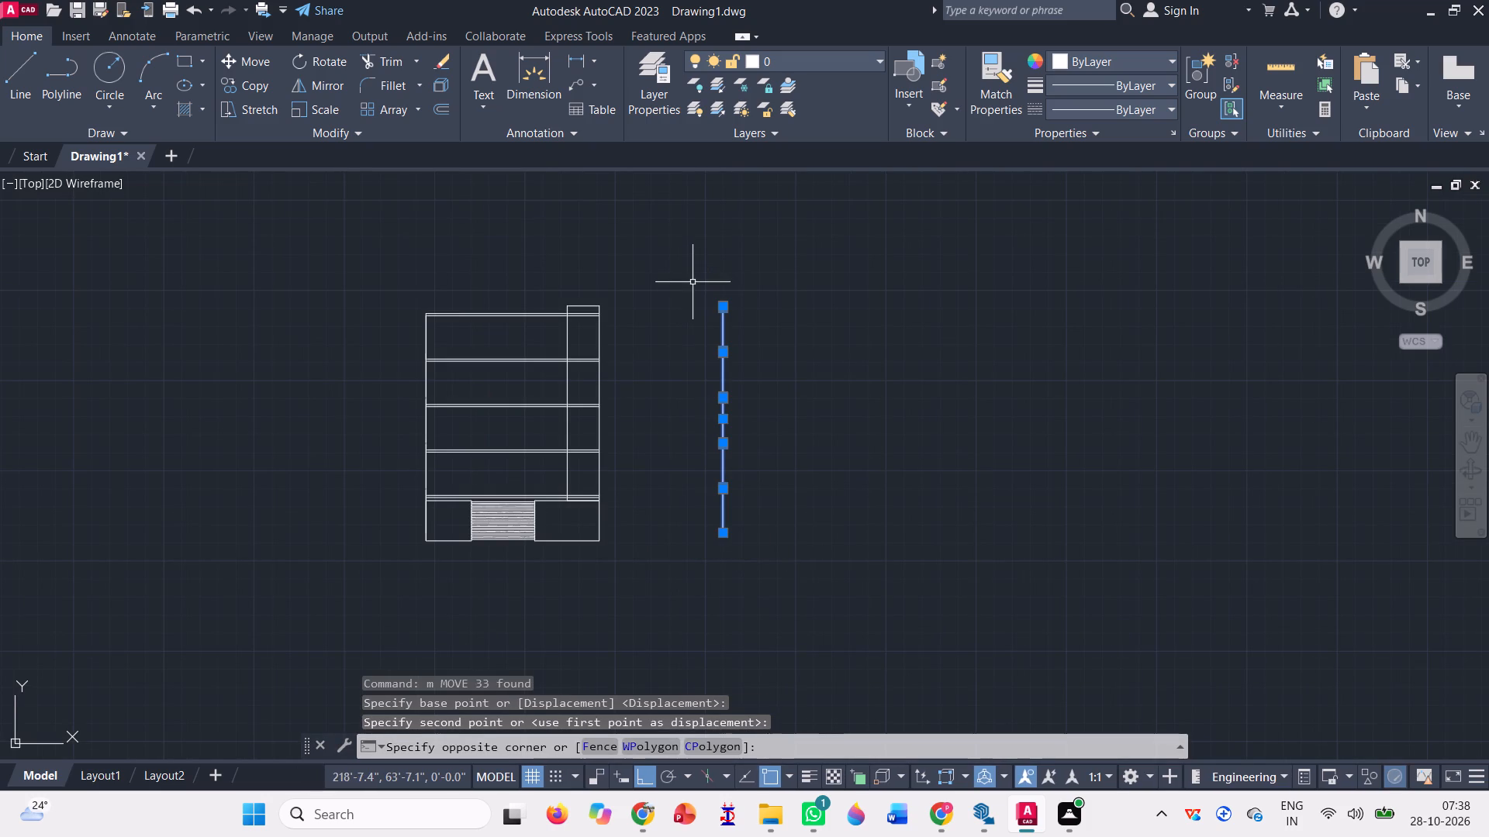
key(Delete)
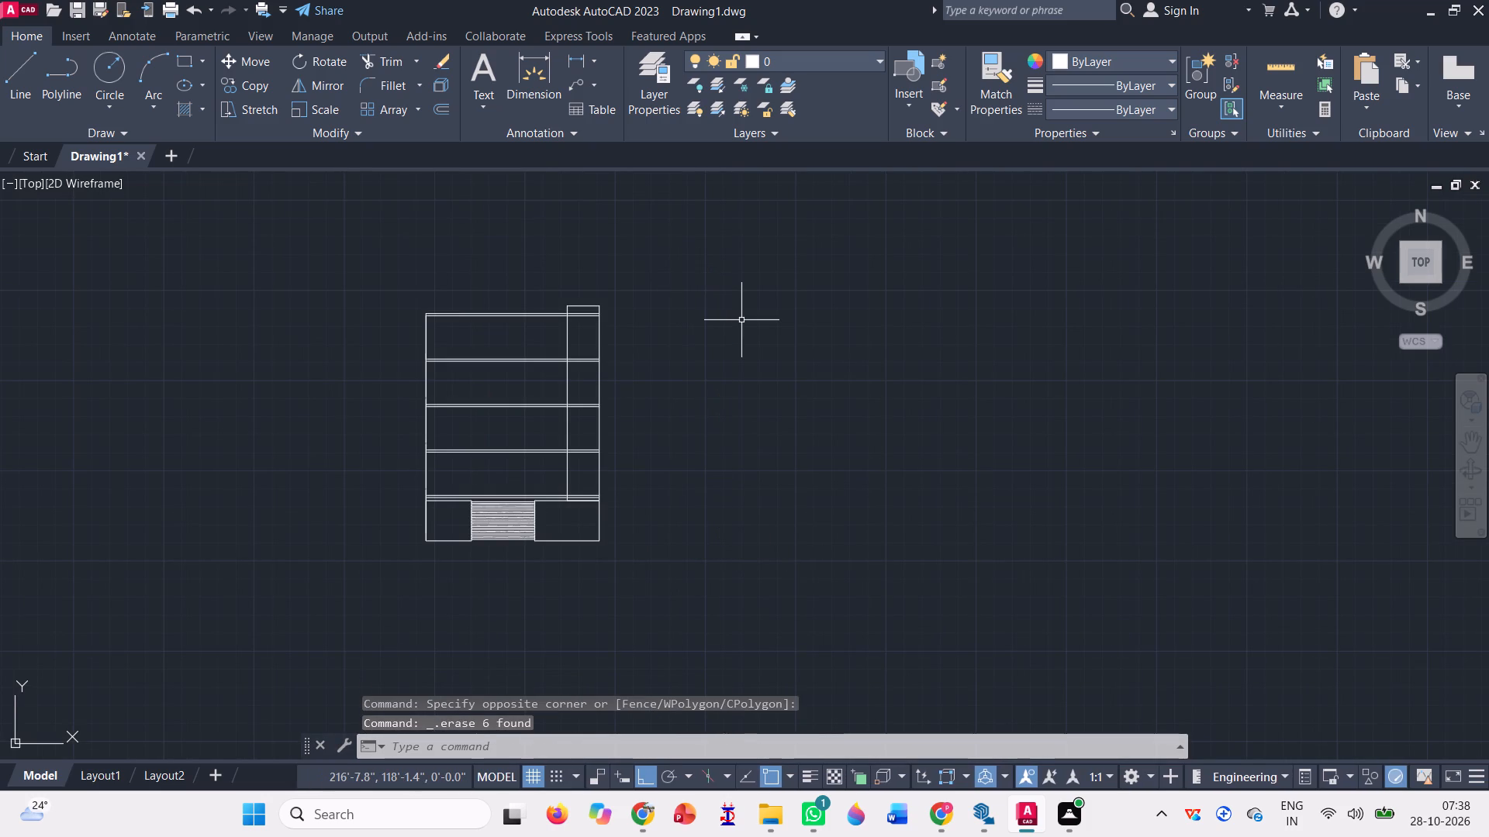
Draw a rectangle on the lowest upper floor, from the building's west edge at the upper divider to the lower divider, stopping short of the east strip.
scroll(414, 393, up, 2)
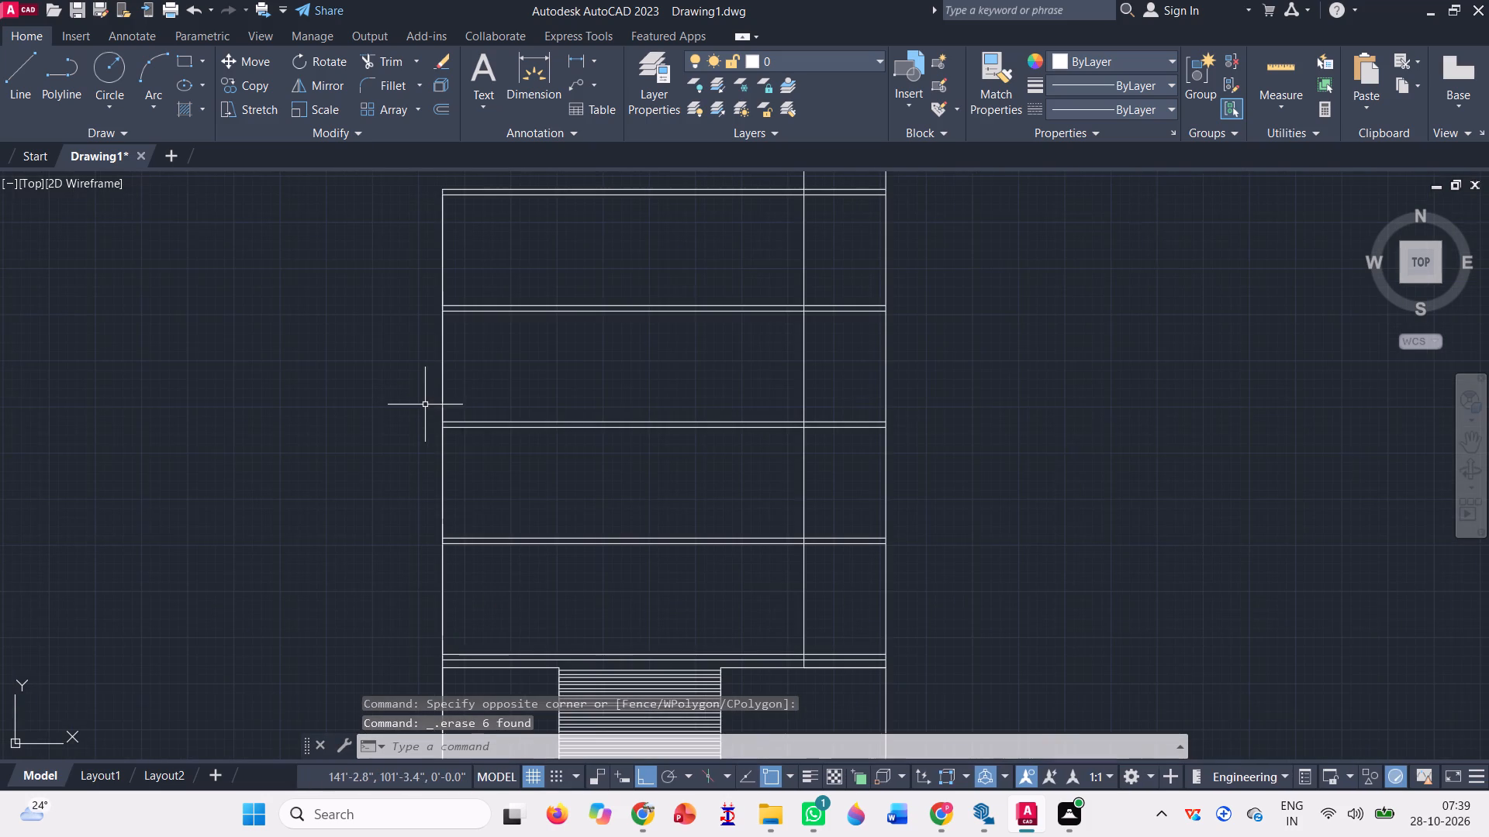
scroll(456, 449, down, 1)
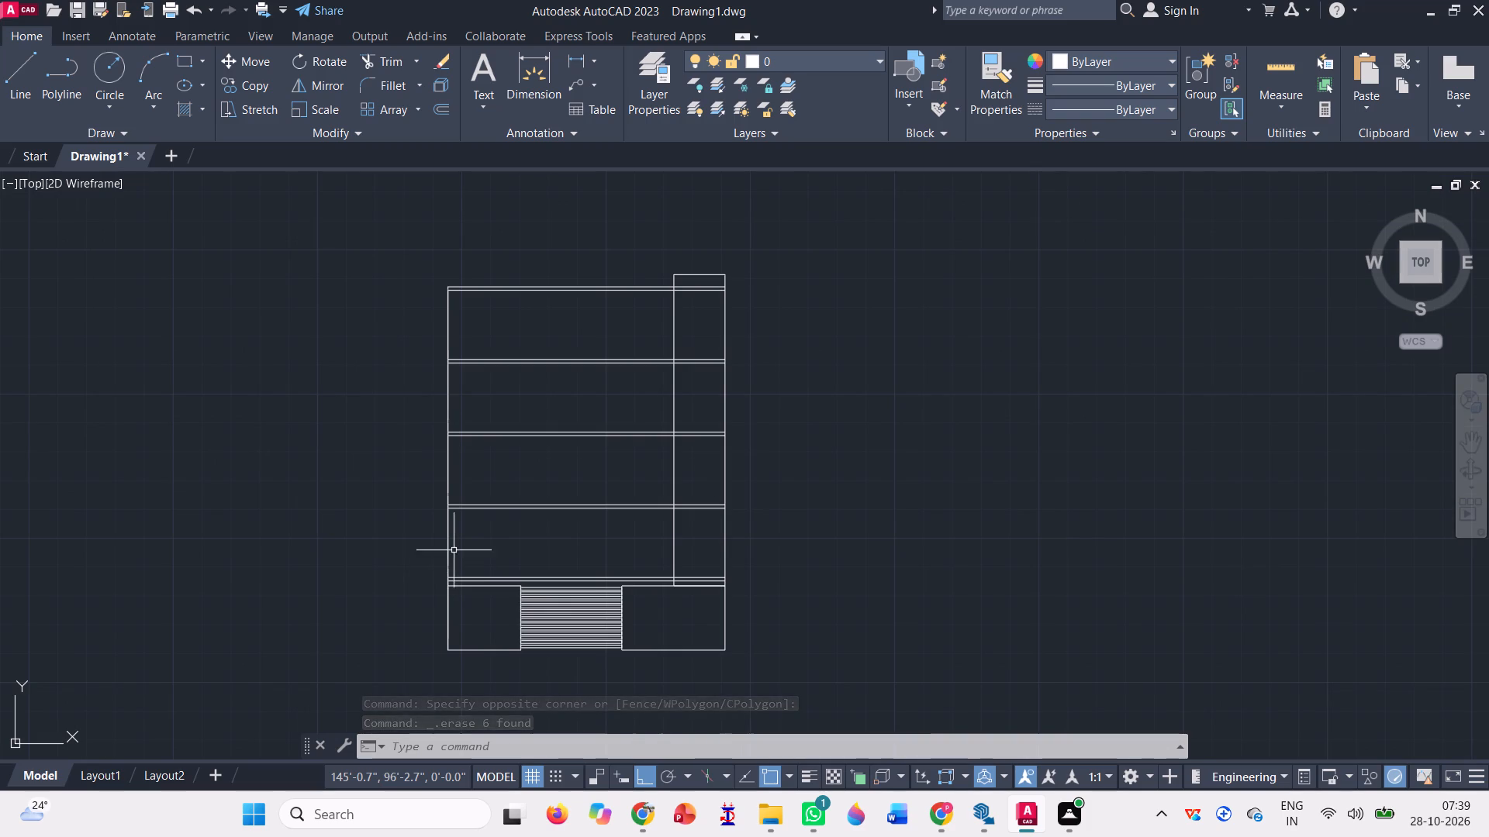
scroll(454, 545, up, 2)
scroll(492, 566, down, 1)
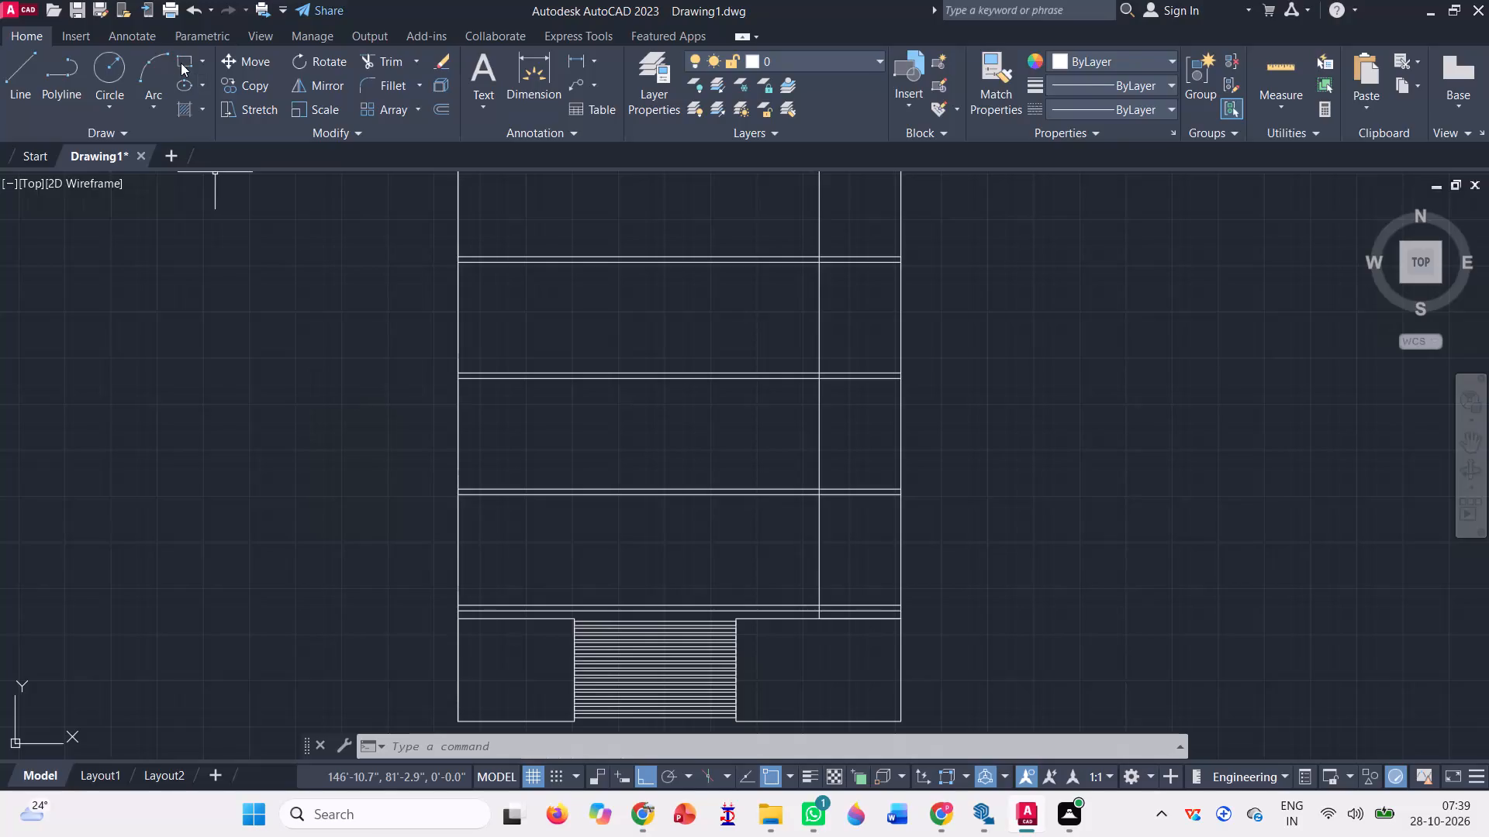
click(181, 63)
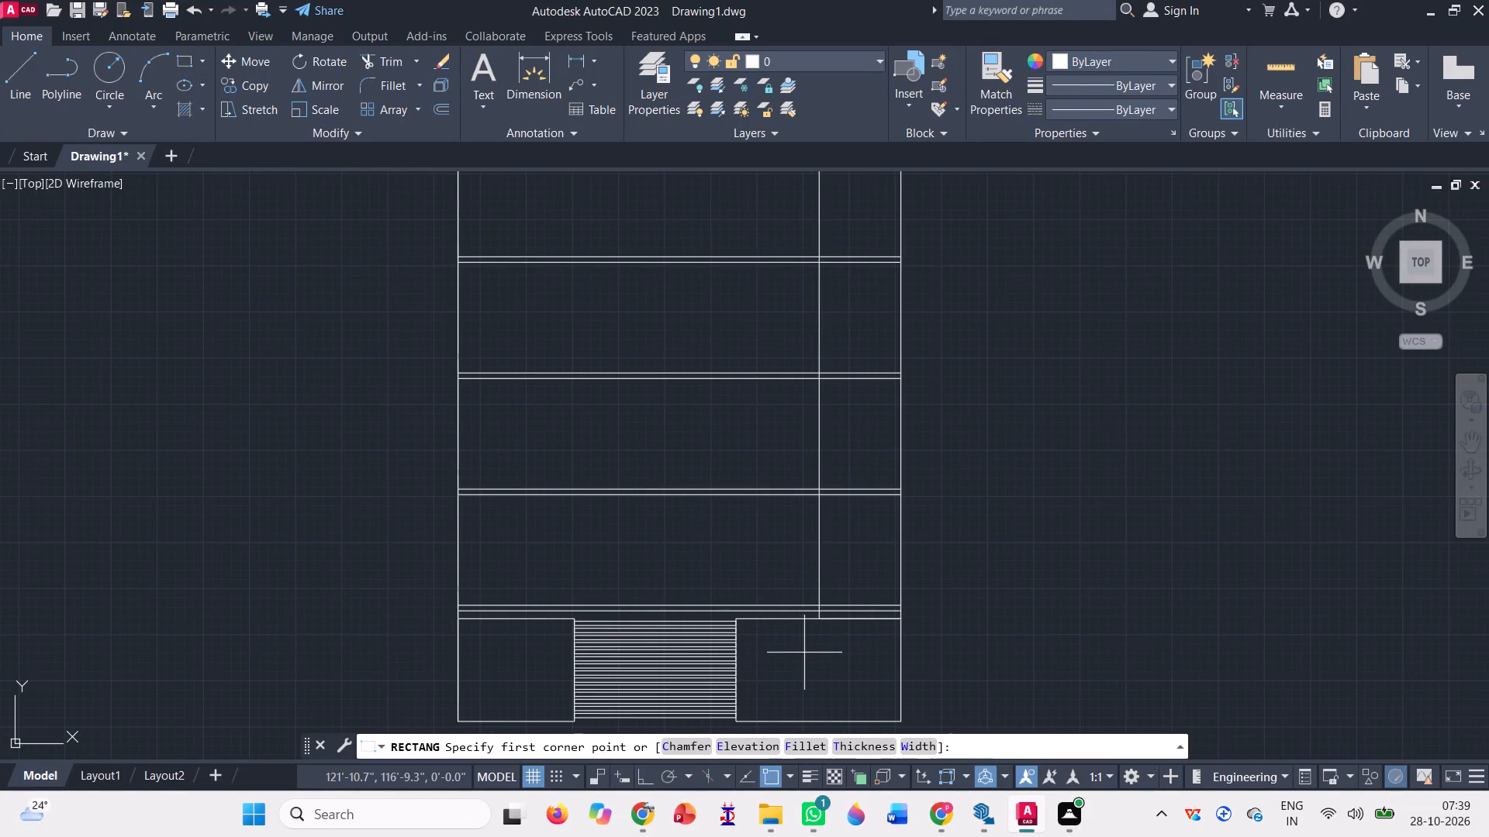
scroll(454, 498, up, 2)
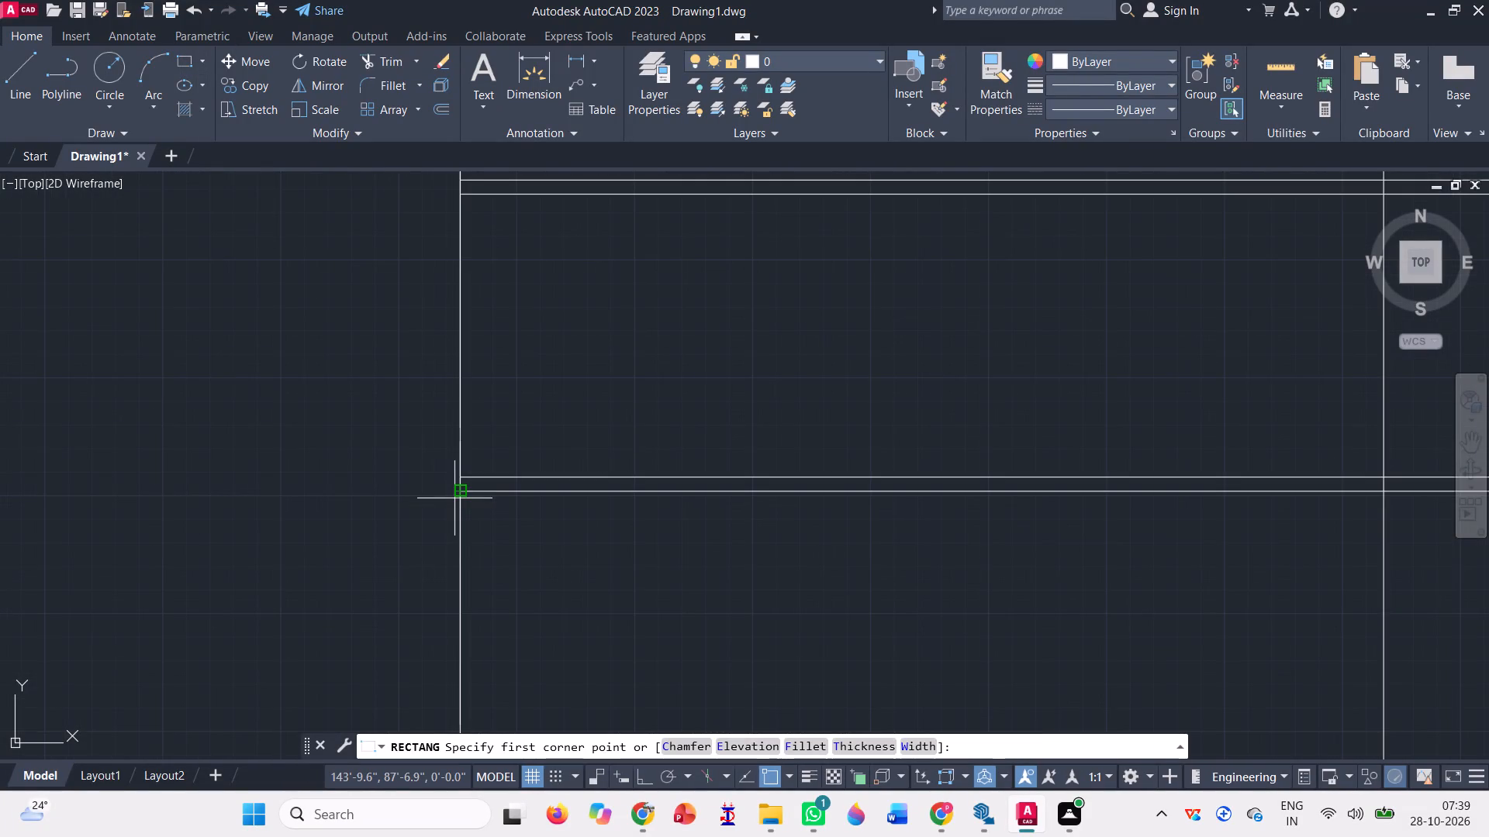
click(455, 480)
scroll(366, 503, down, 2)
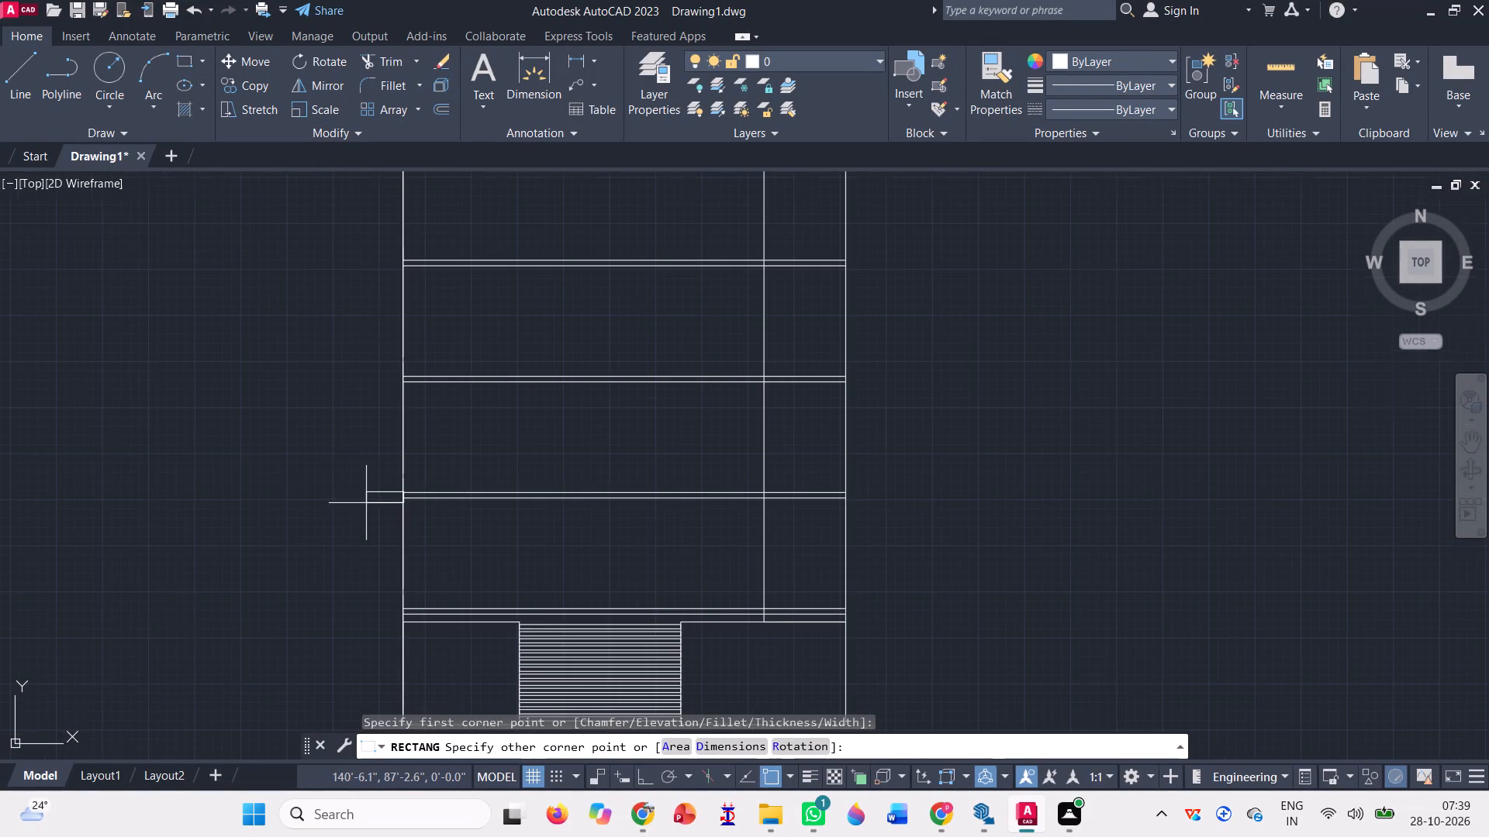
scroll(669, 584, up, 2)
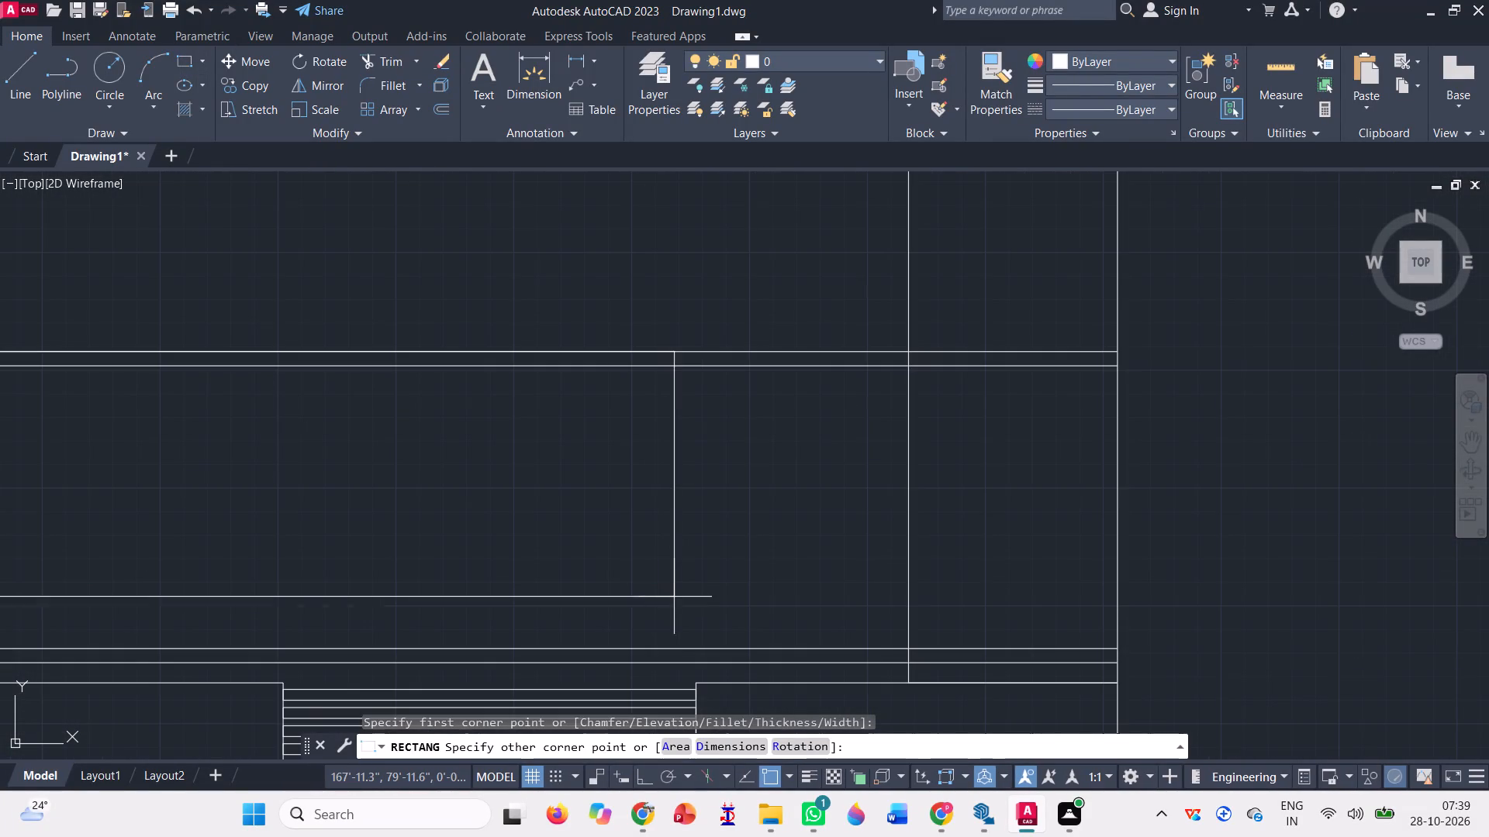
click(686, 660)
scroll(726, 586, down, 1)
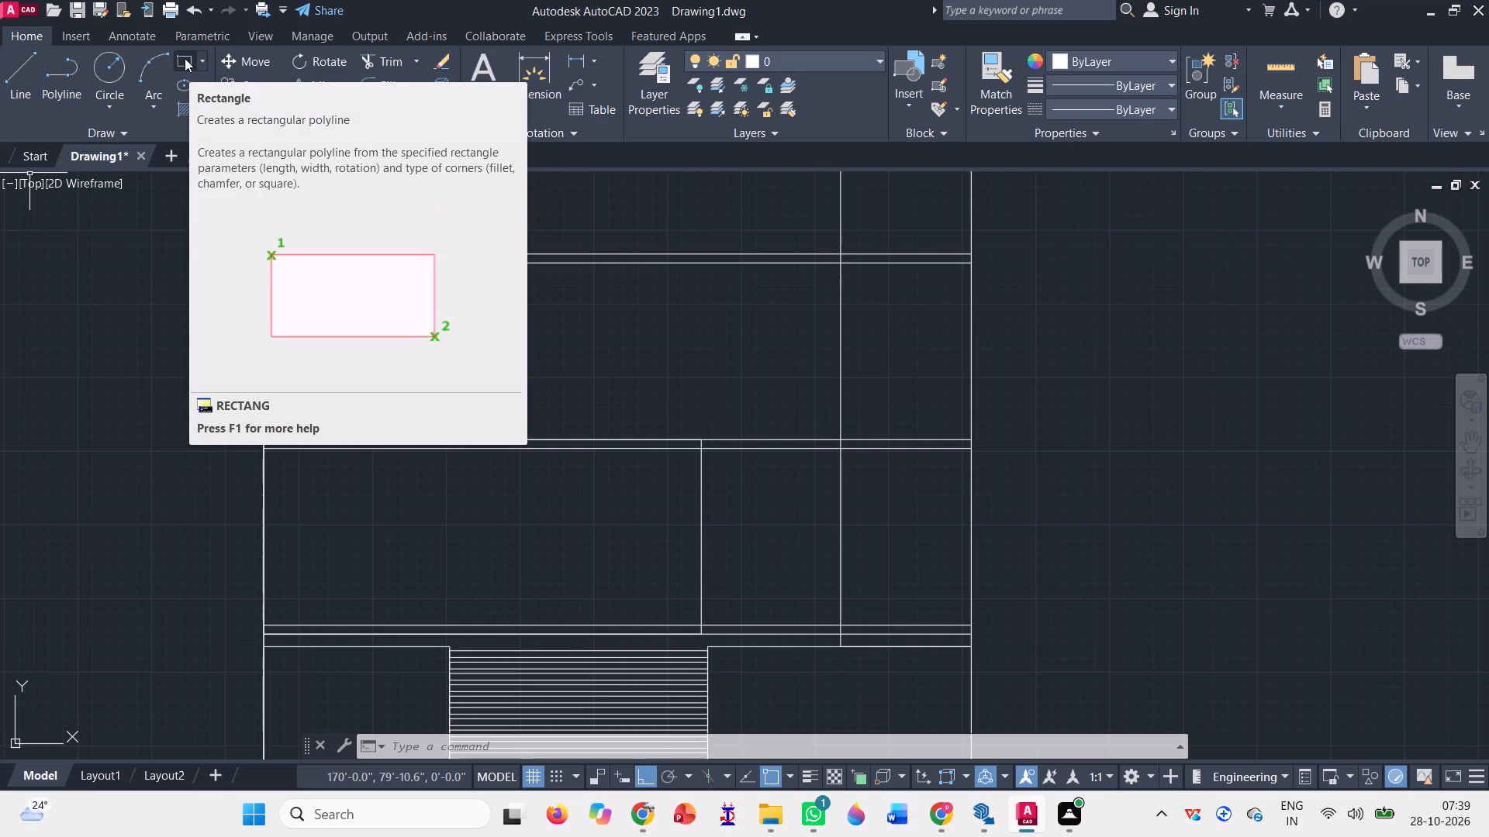
Offset the new rectangle inward through a picked point to form a narrow frame inside the floor bay.
click(446, 106)
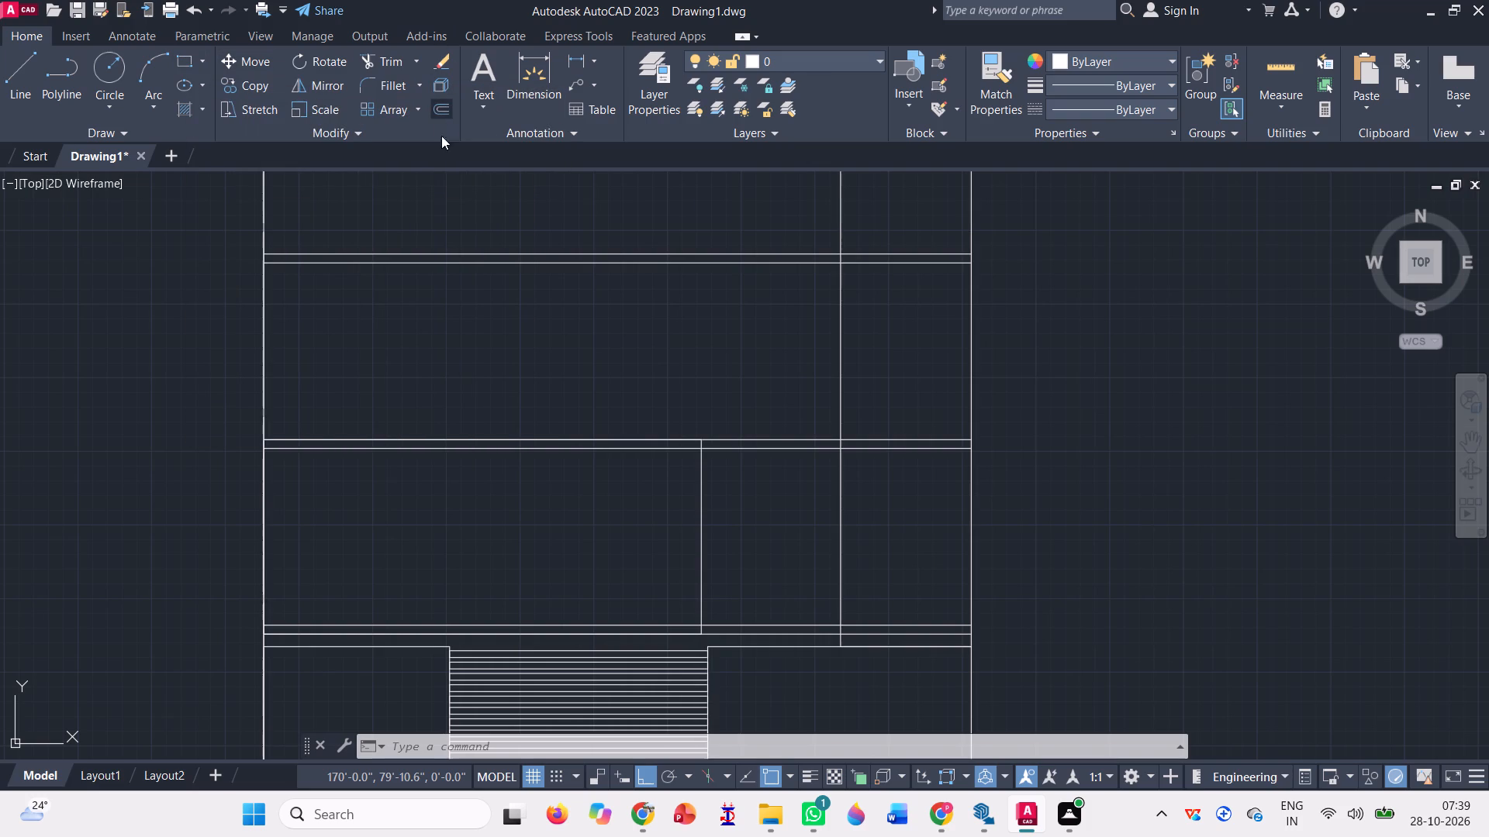
key(space)
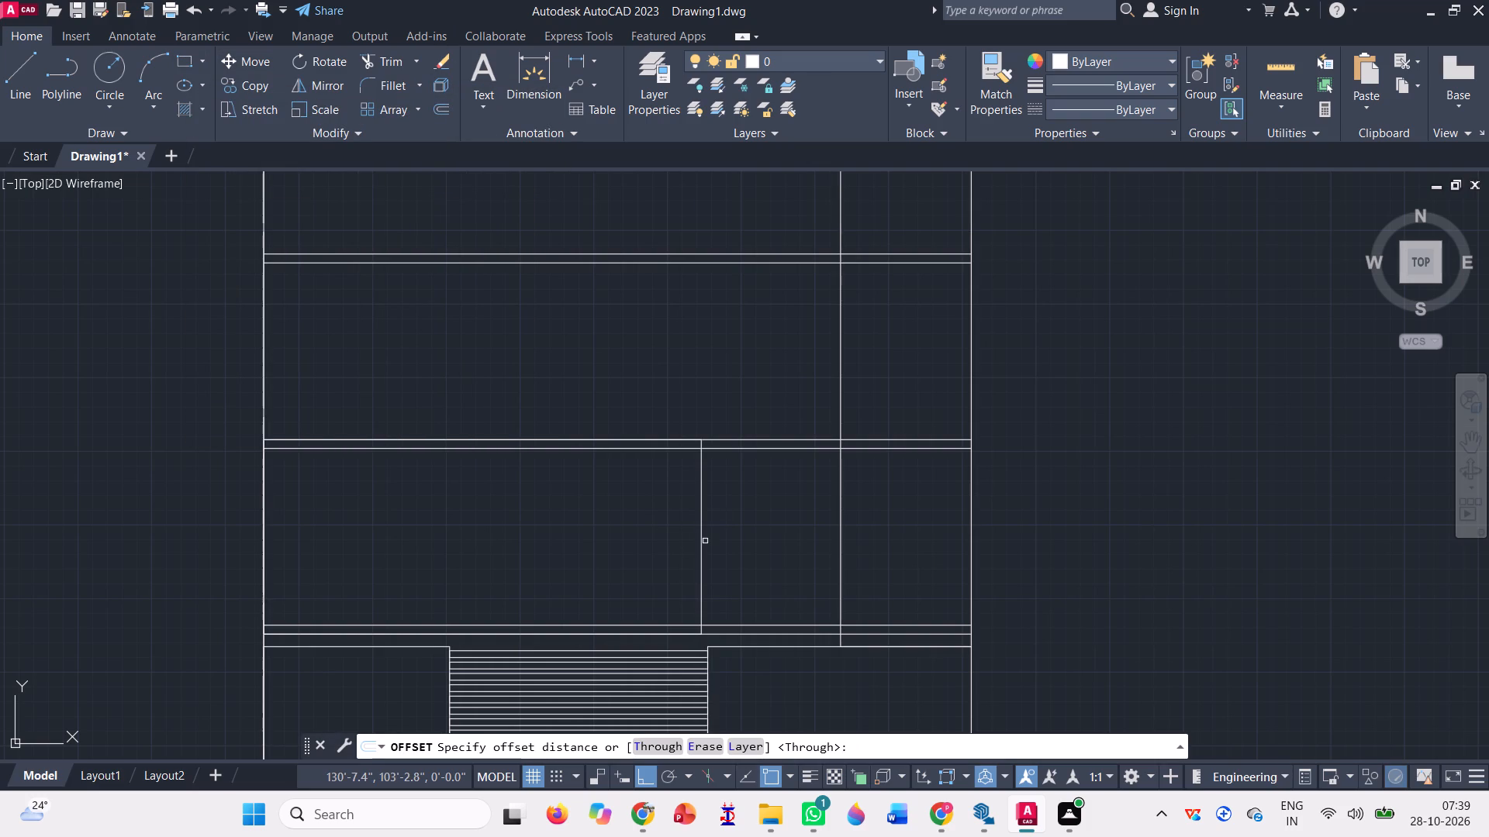
click(700, 536)
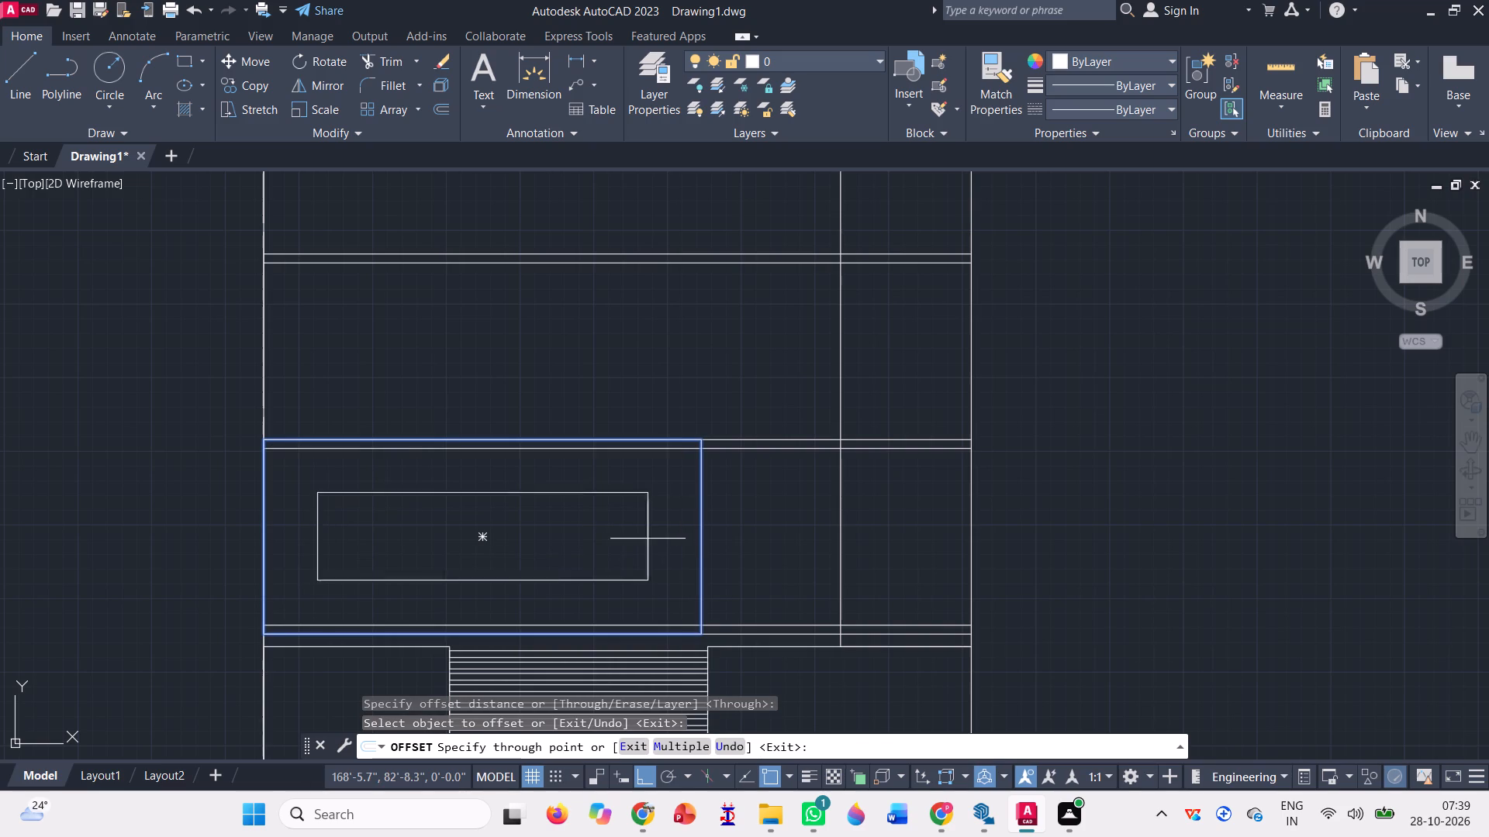
scroll(682, 559, up, 1)
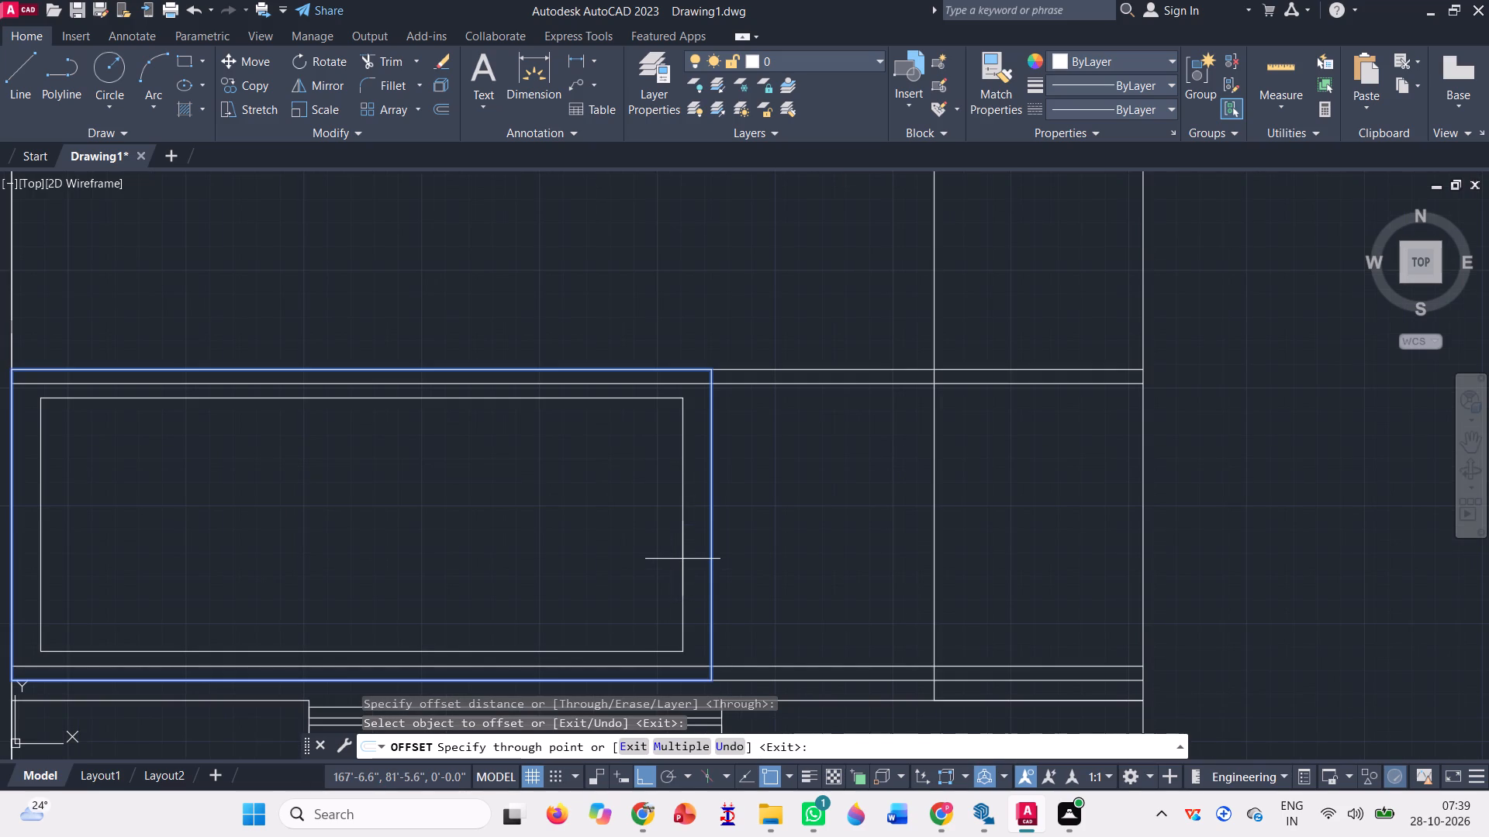
click(684, 560)
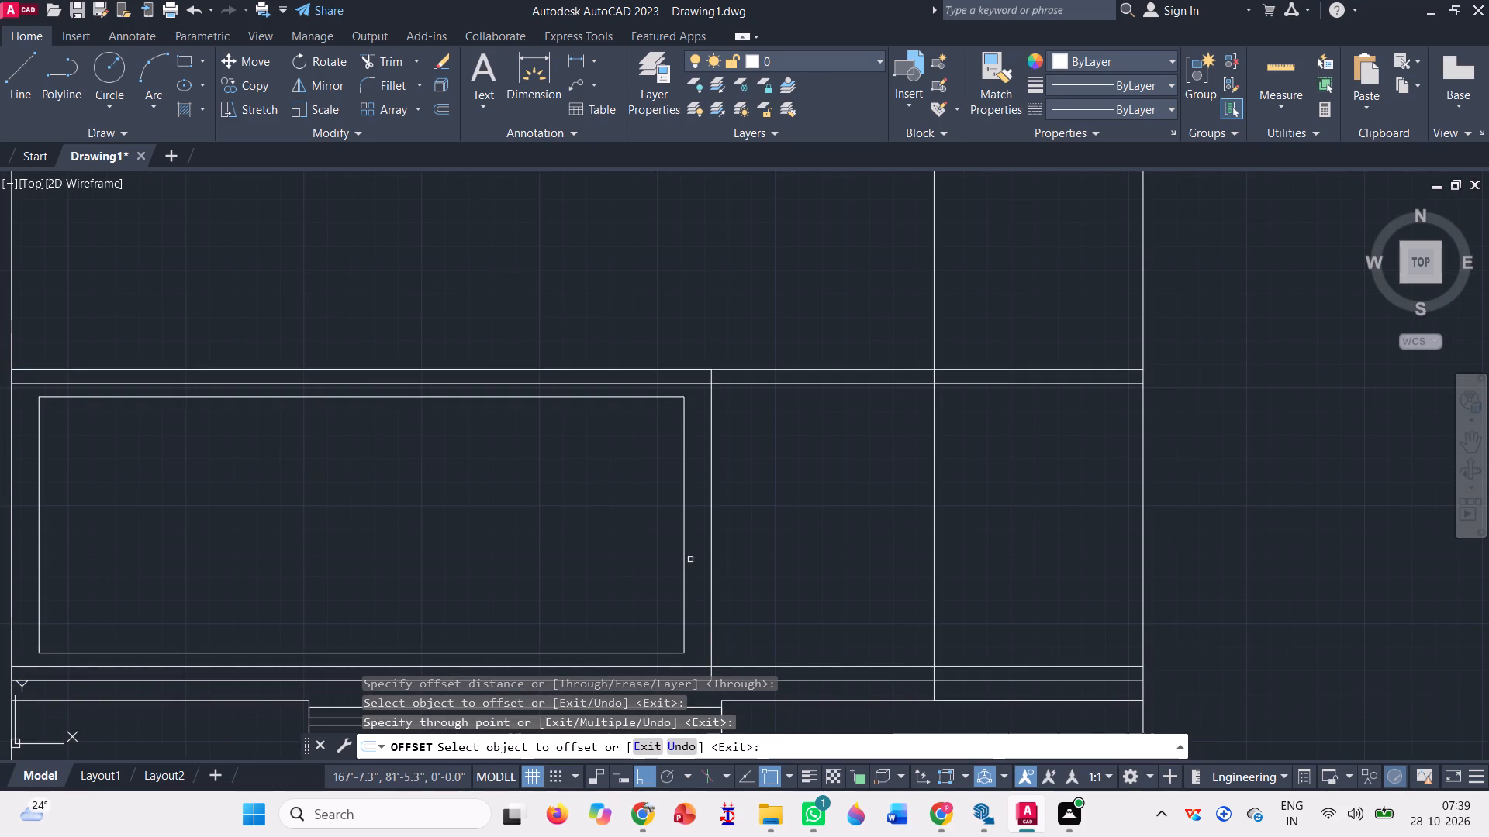
scroll(690, 560, down, 1)
key(Escape)
Draw the inner rectangle's west splay: a short inward diagonal from its northwest corner, a vertical about 7'-2" long, and a diagonal to the southwest corner.
key(l)
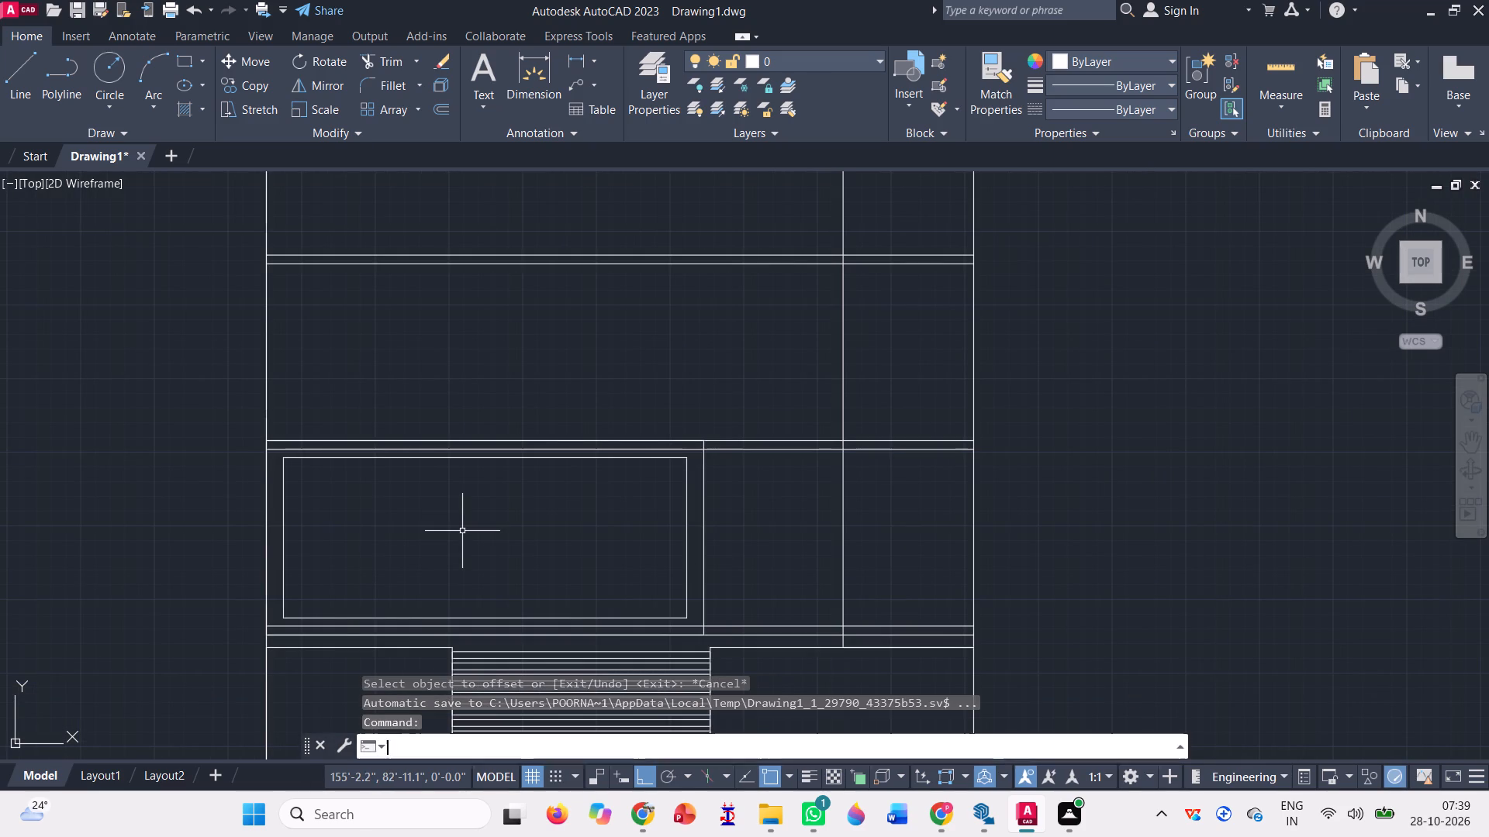
key(Return)
key(F8)
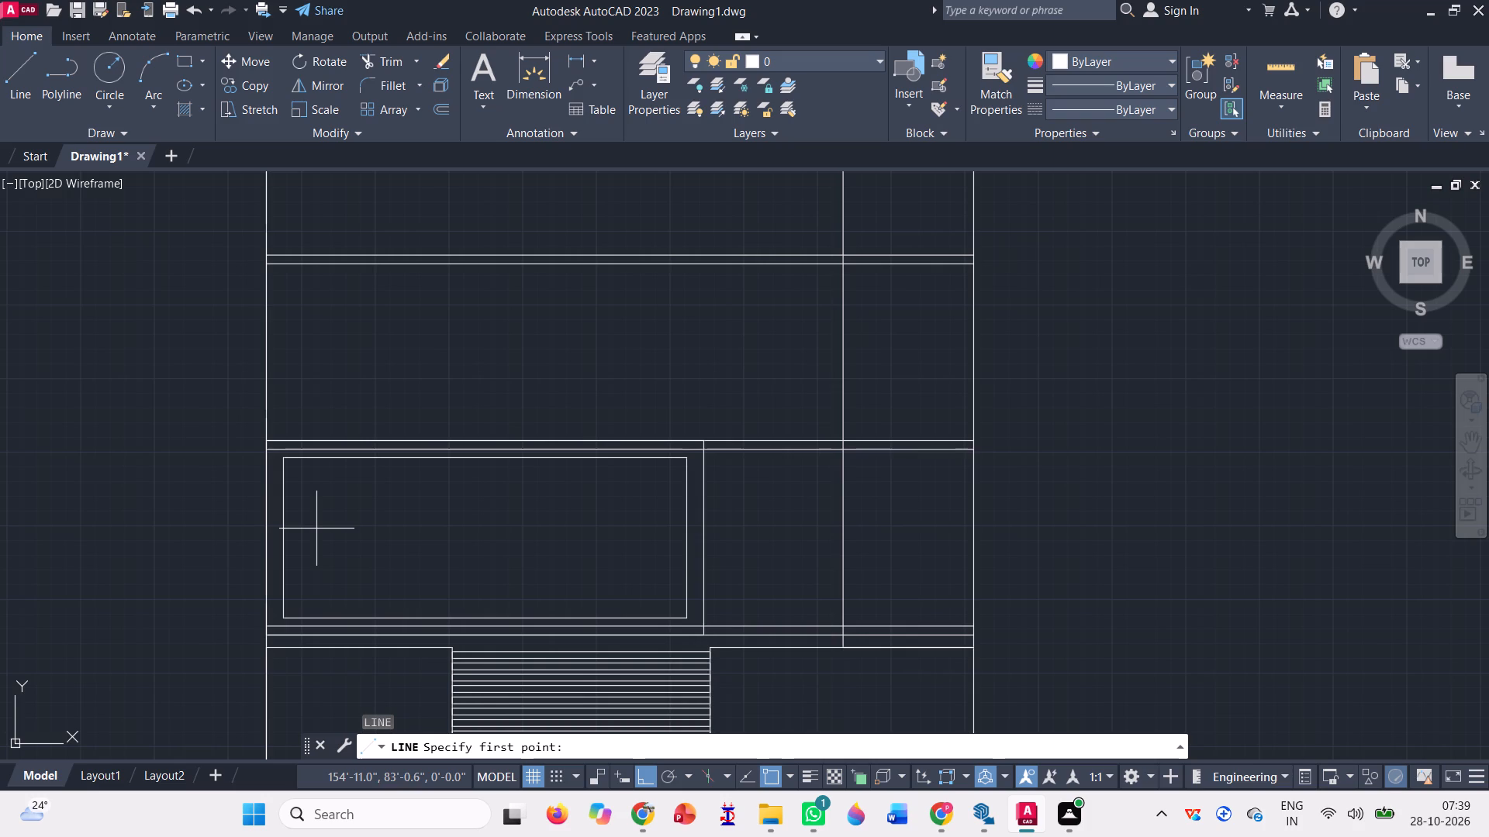
scroll(316, 529, up, 1)
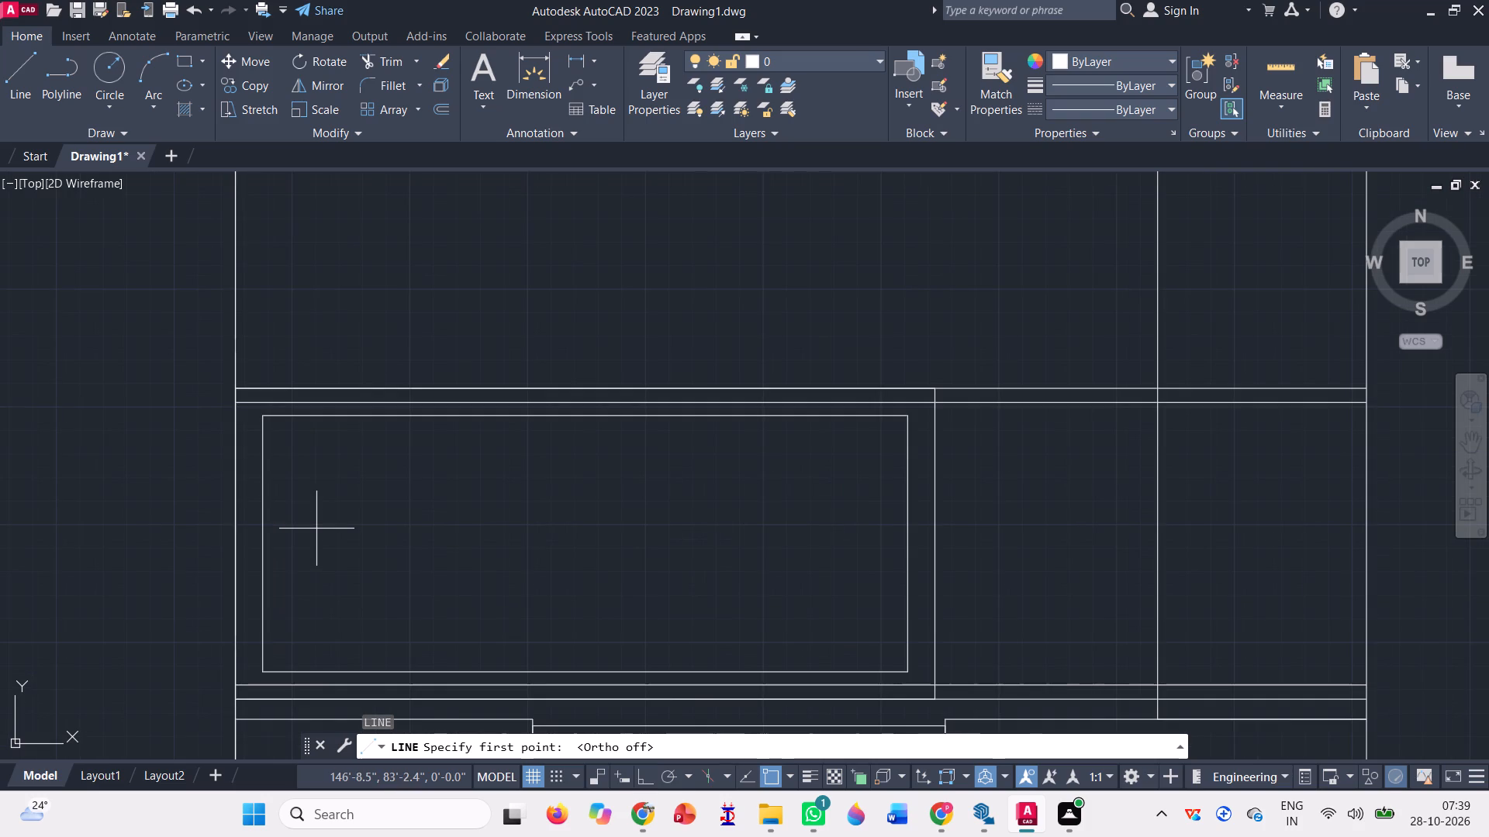
click(264, 415)
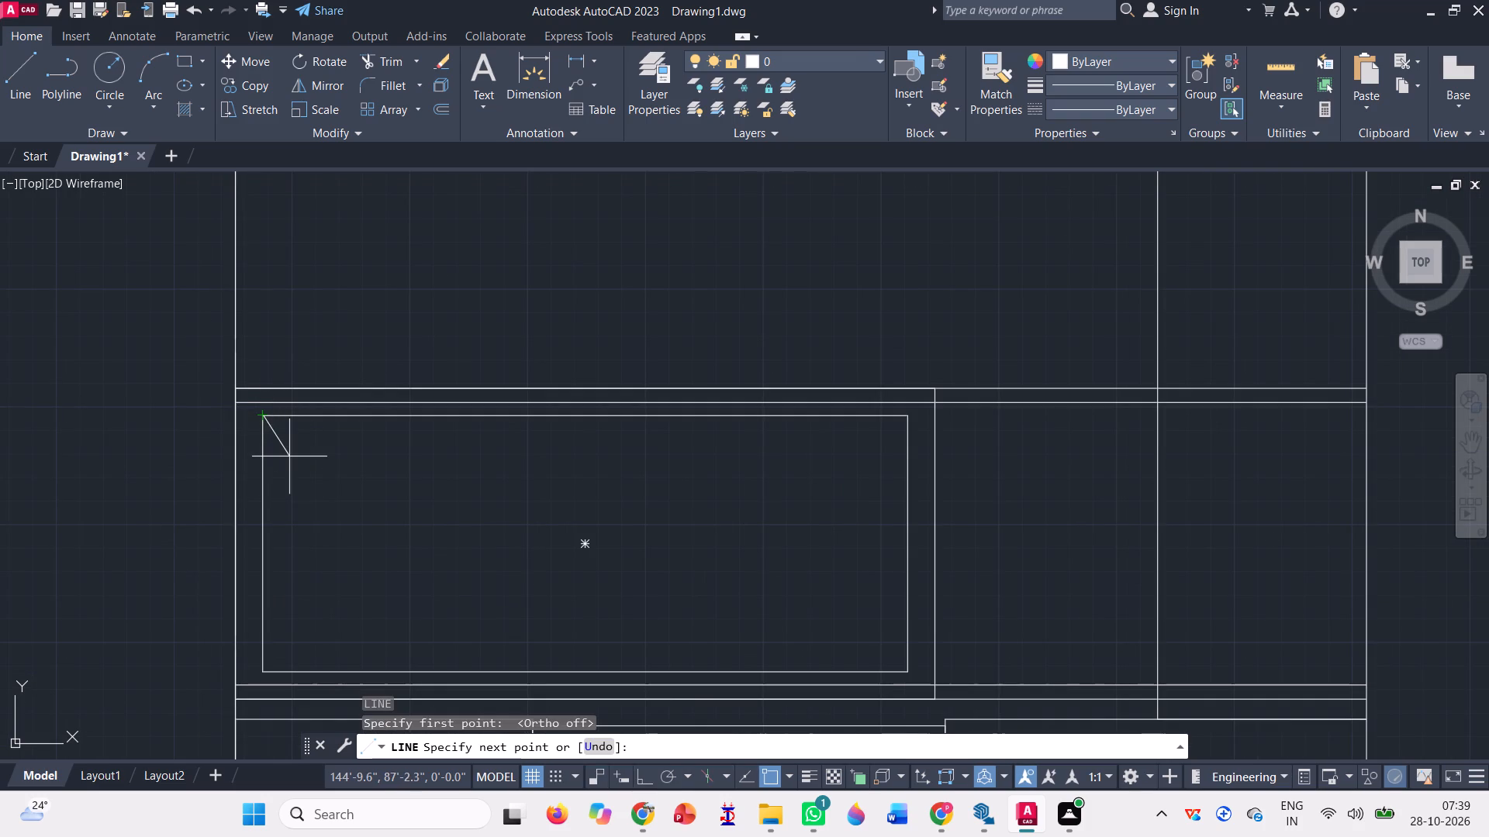
click(302, 446)
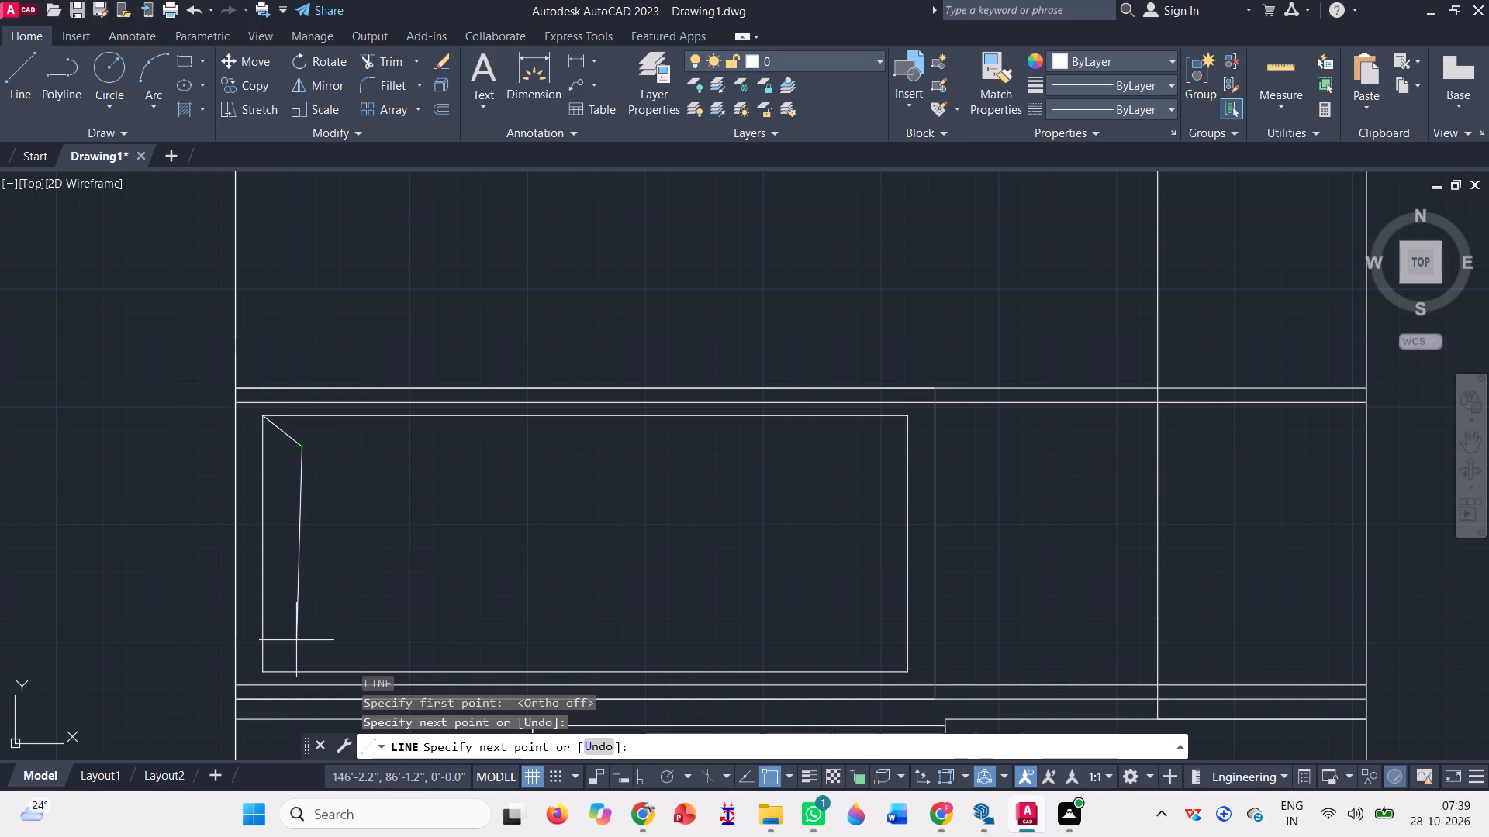
key(F8)
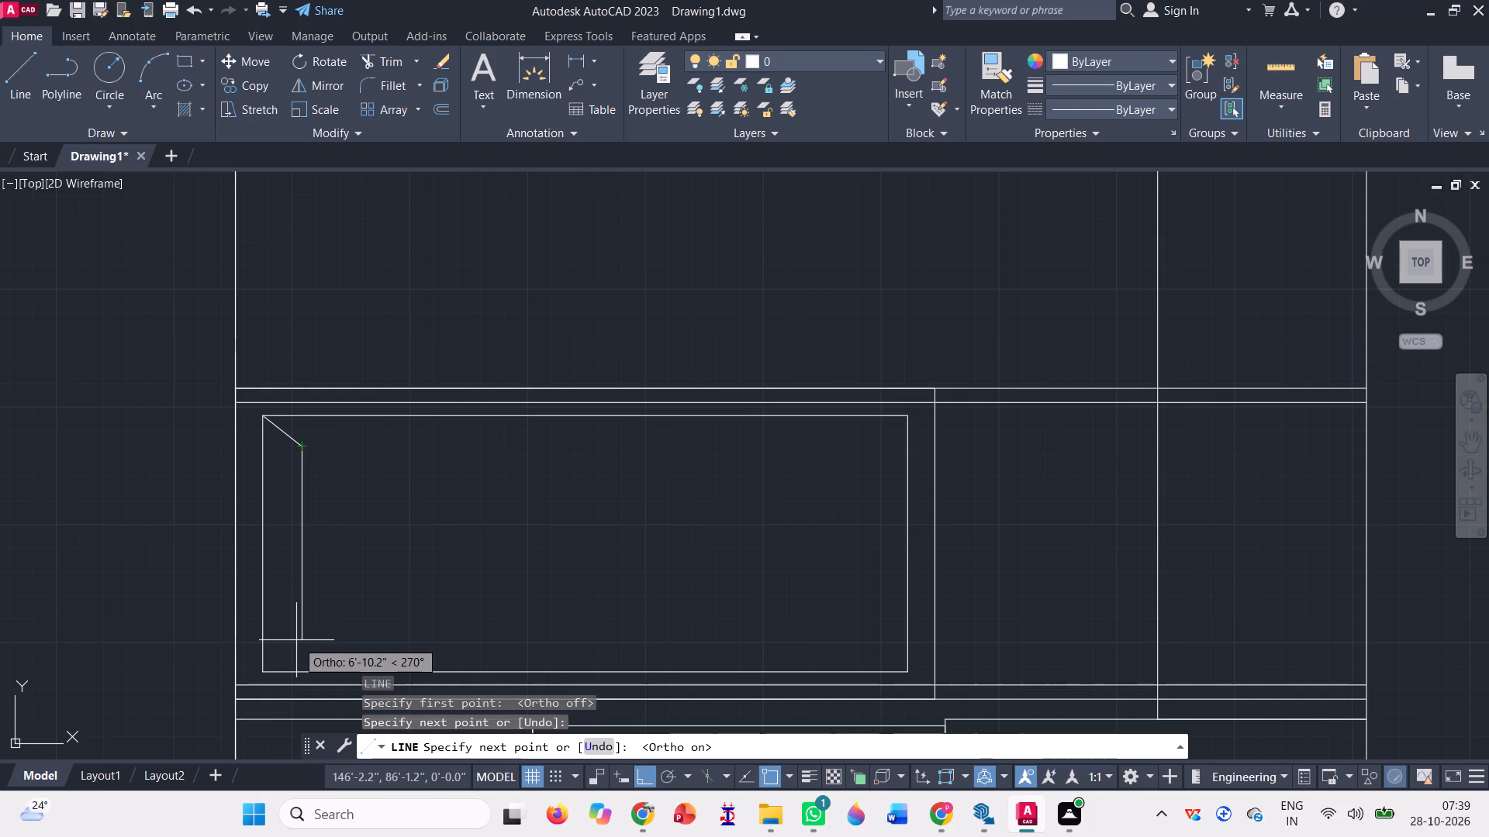
click(303, 650)
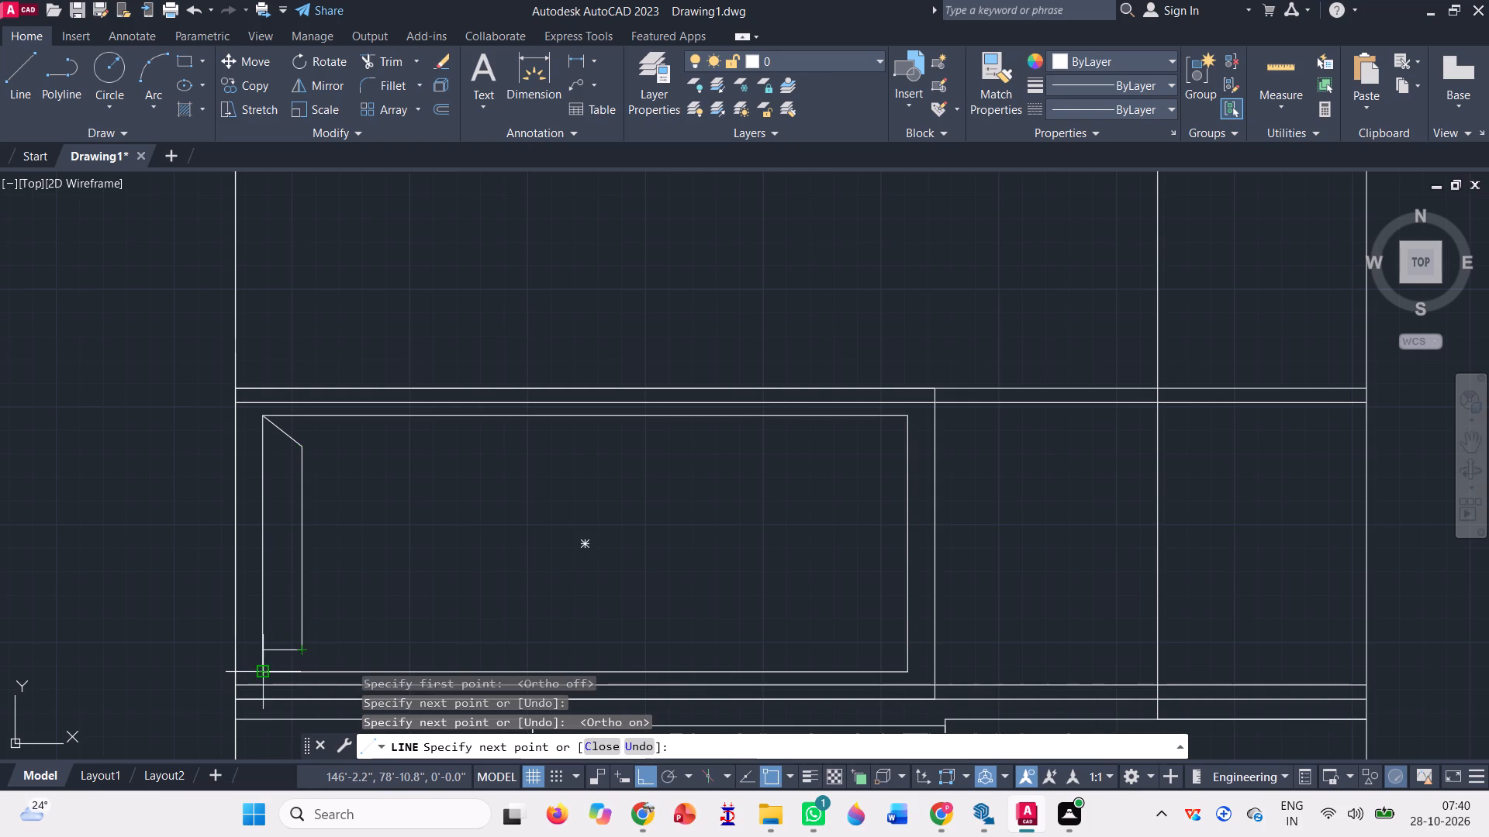
key(F8)
click(268, 670)
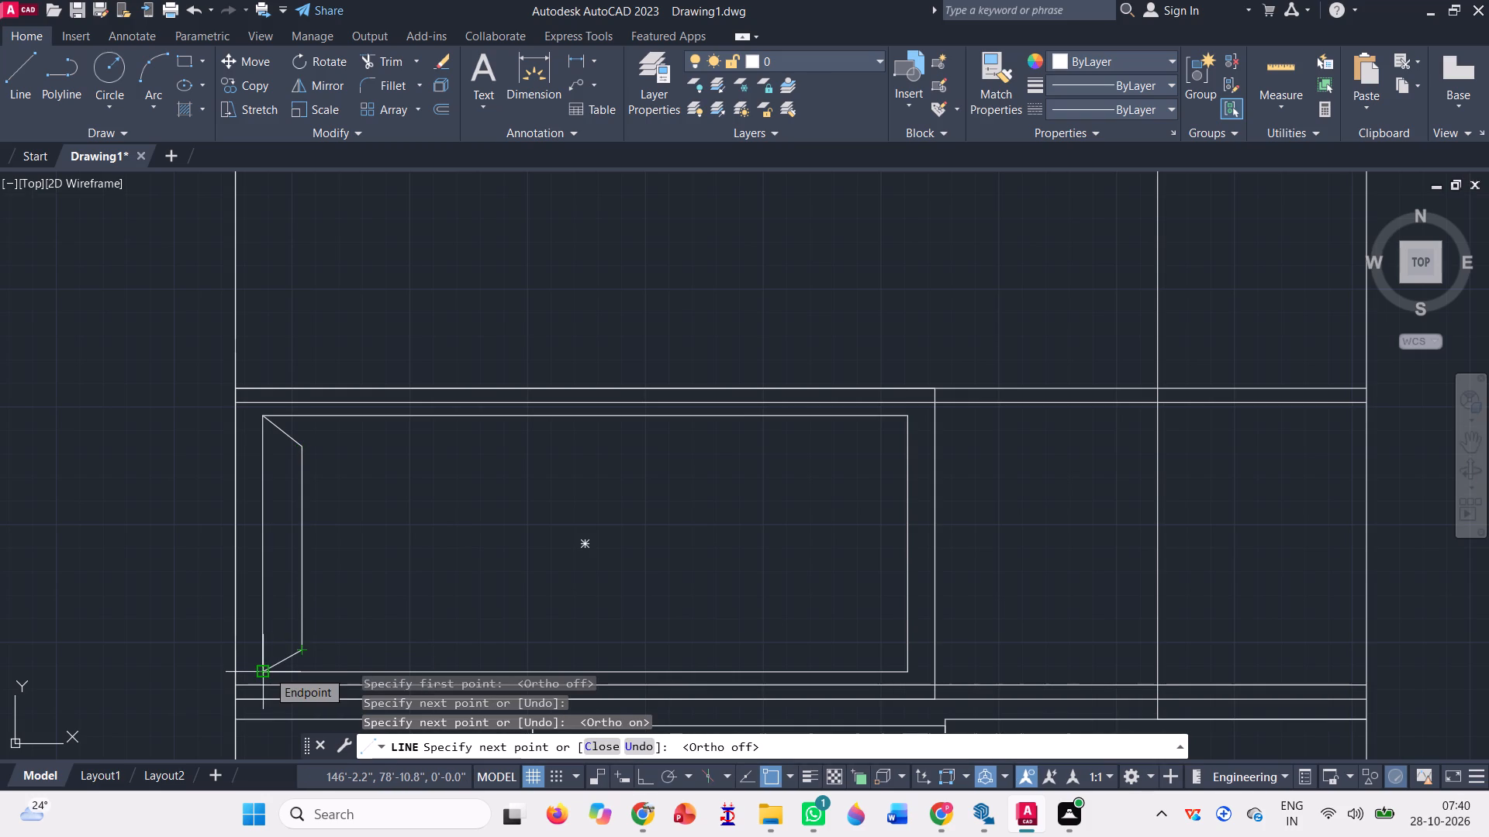
scroll(315, 579, down, 1)
key(space)
Draw the bottom splay line about 20'-5" east from the west splay's lower end, finishing with a diagonal to the inner rectangle's southeast corner.
scroll(298, 628, up, 1)
key(l)
key(Return)
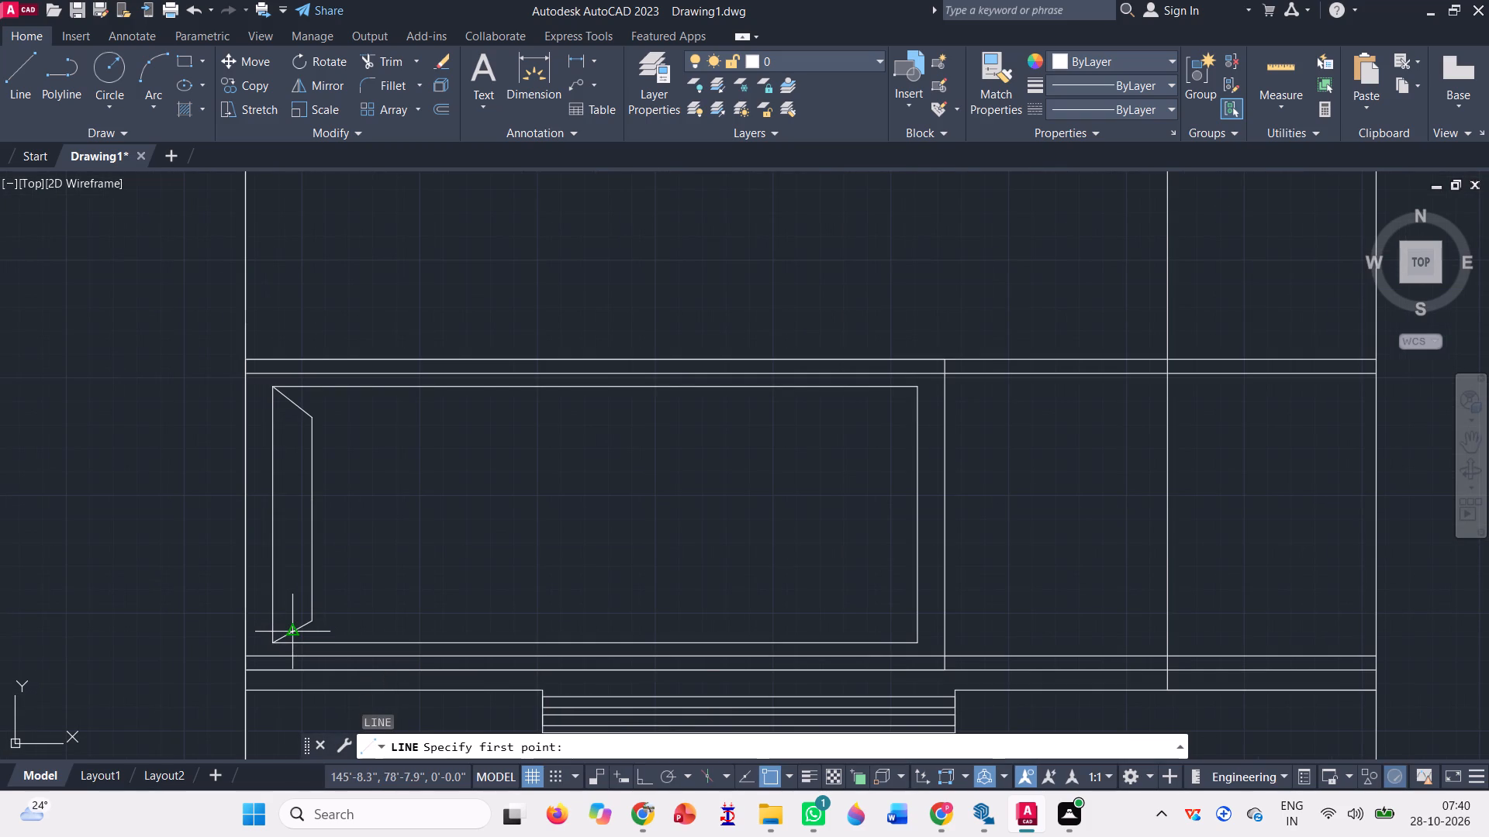
click(310, 622)
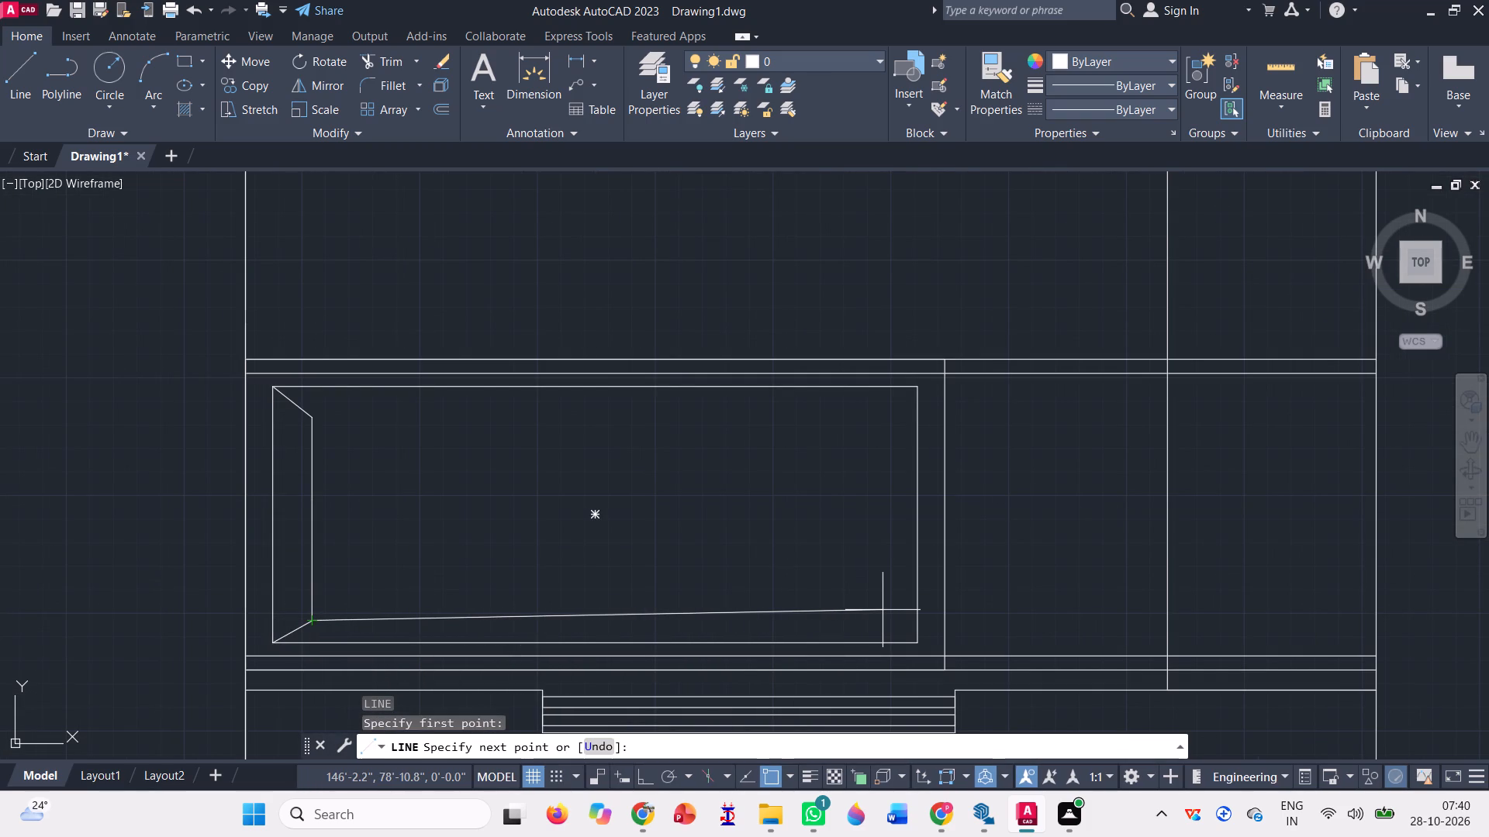
key(F8)
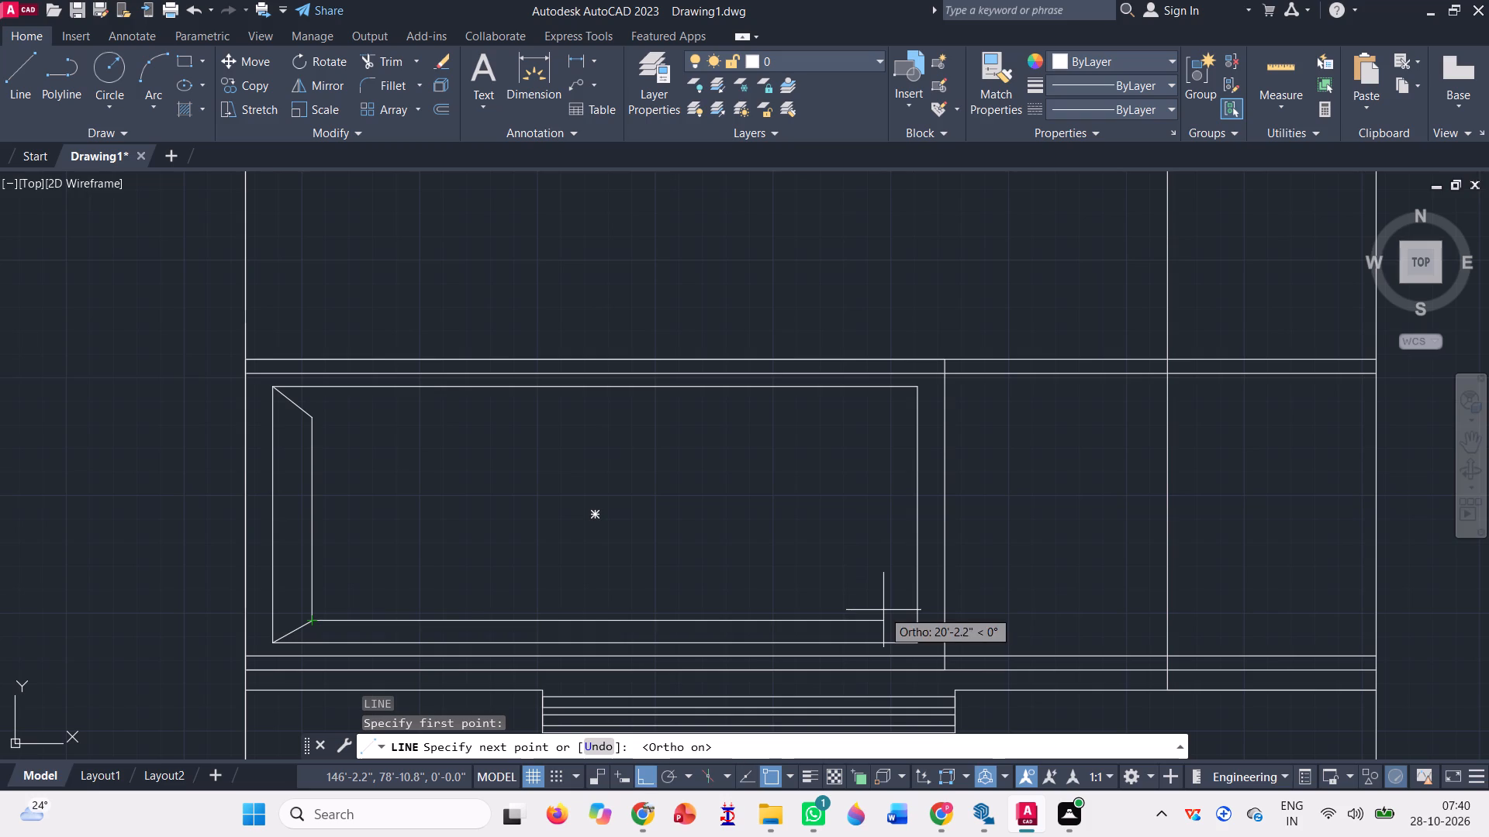
scroll(907, 626, up, 1)
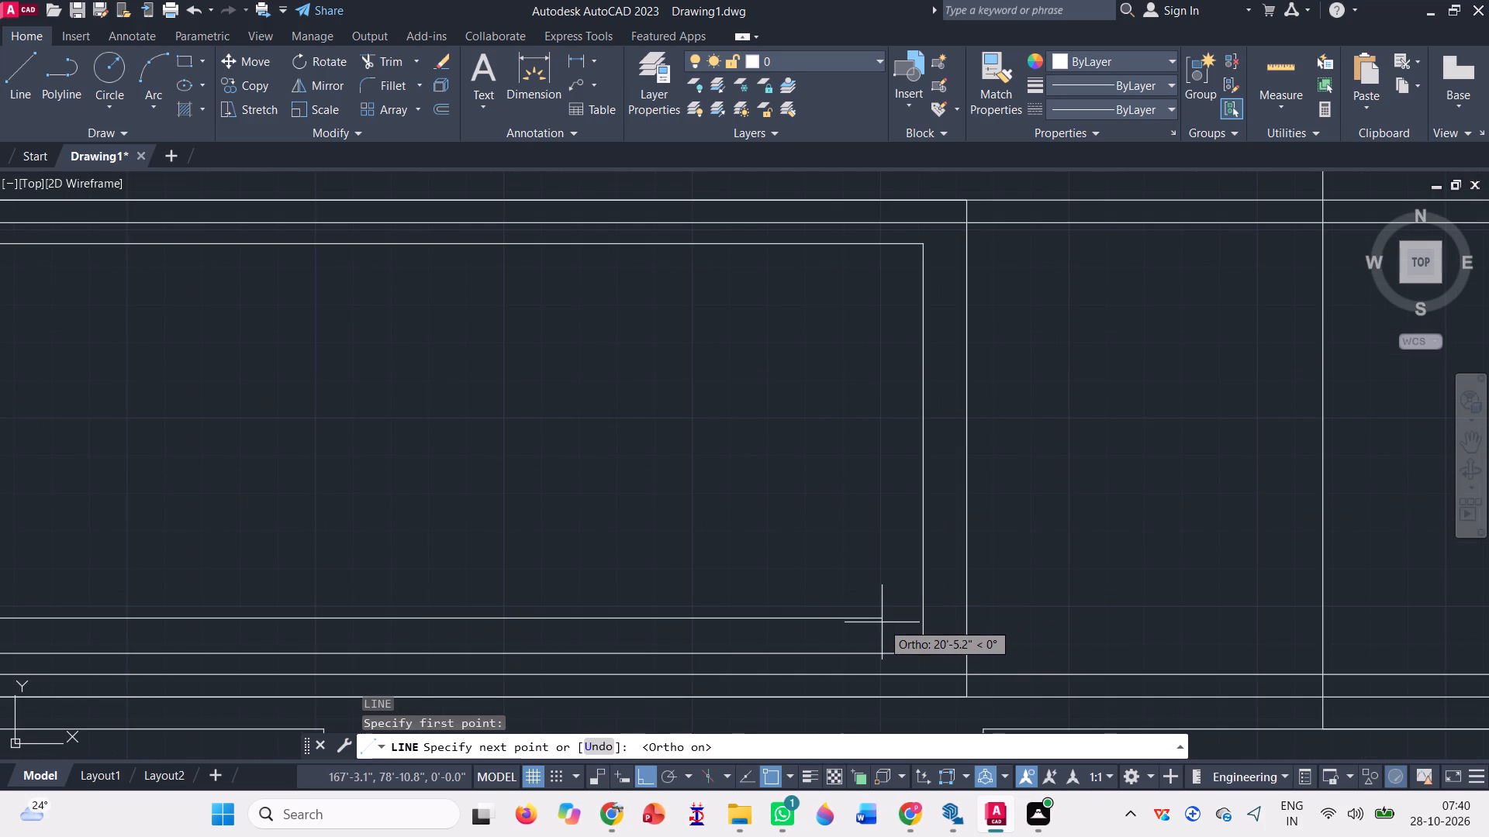
click(882, 622)
click(918, 651)
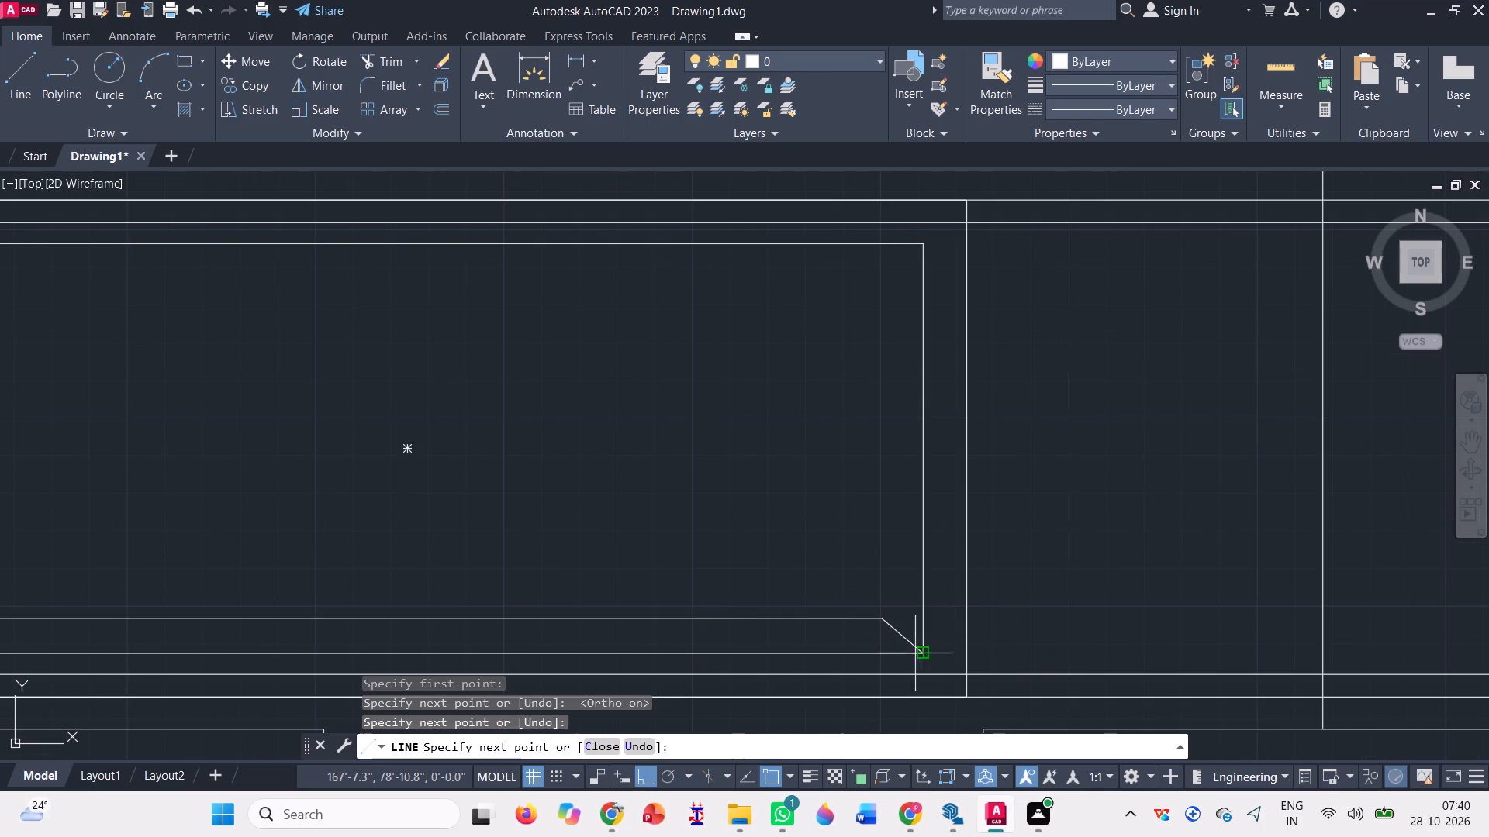
scroll(908, 649, down, 2)
key(space)
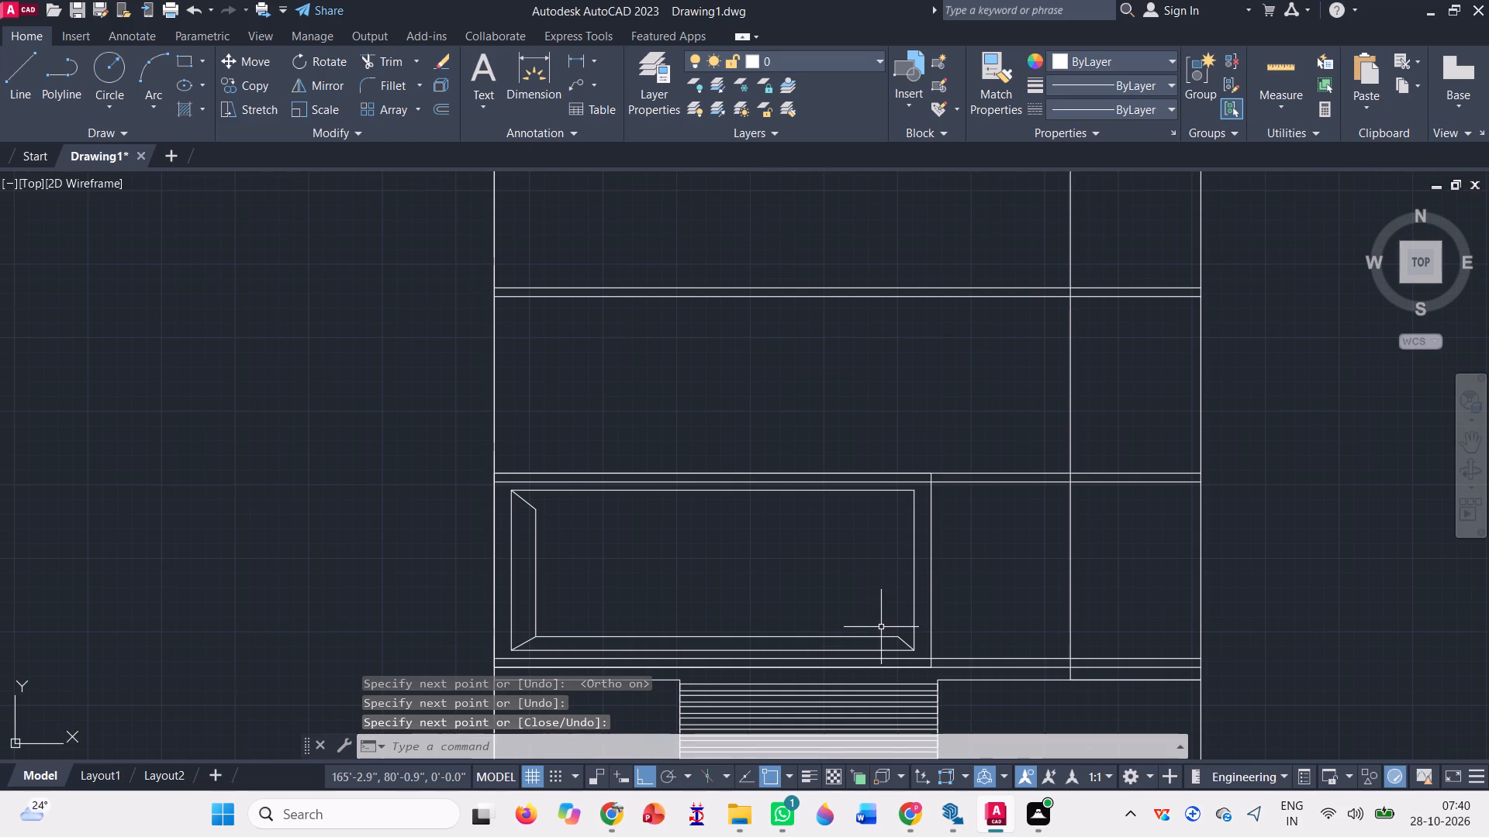
Draw the top splay line about 20'-10" east from the west splay's upper end, finishing with a diagonal to the inner rectangle's northeast corner.
key(l)
key(Return)
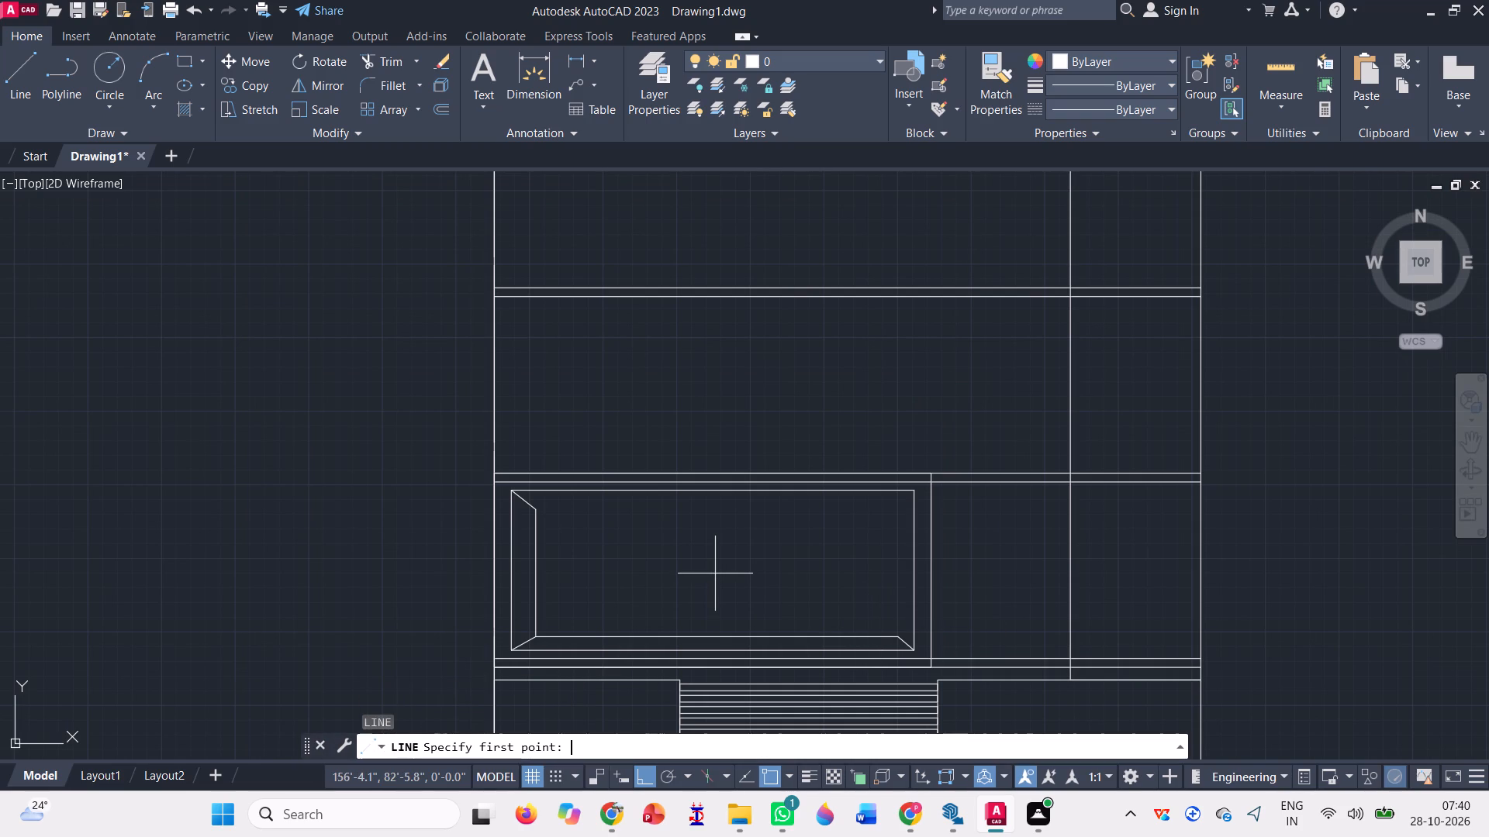
scroll(652, 517, up, 1)
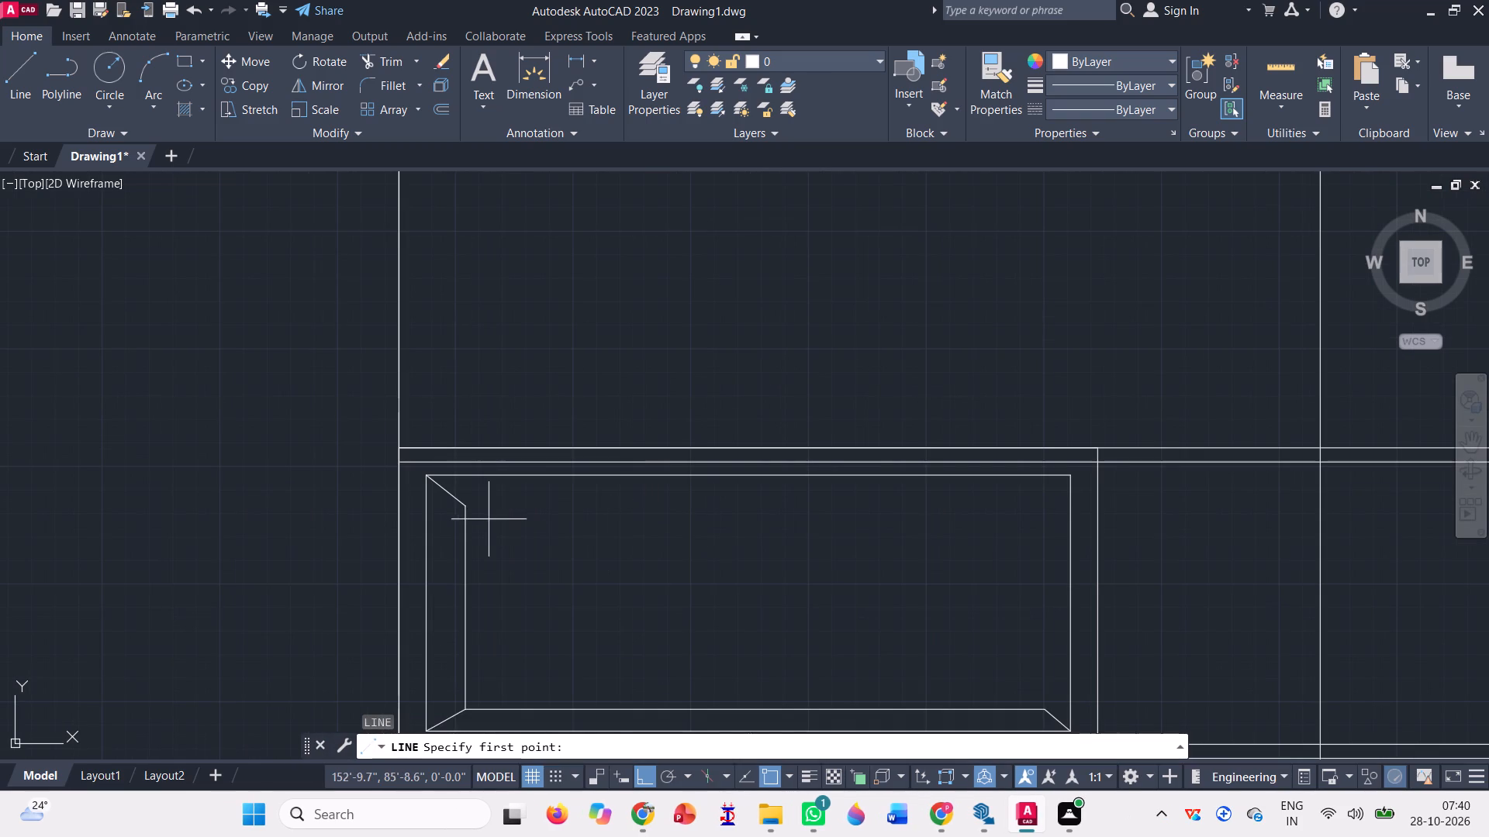
click(470, 506)
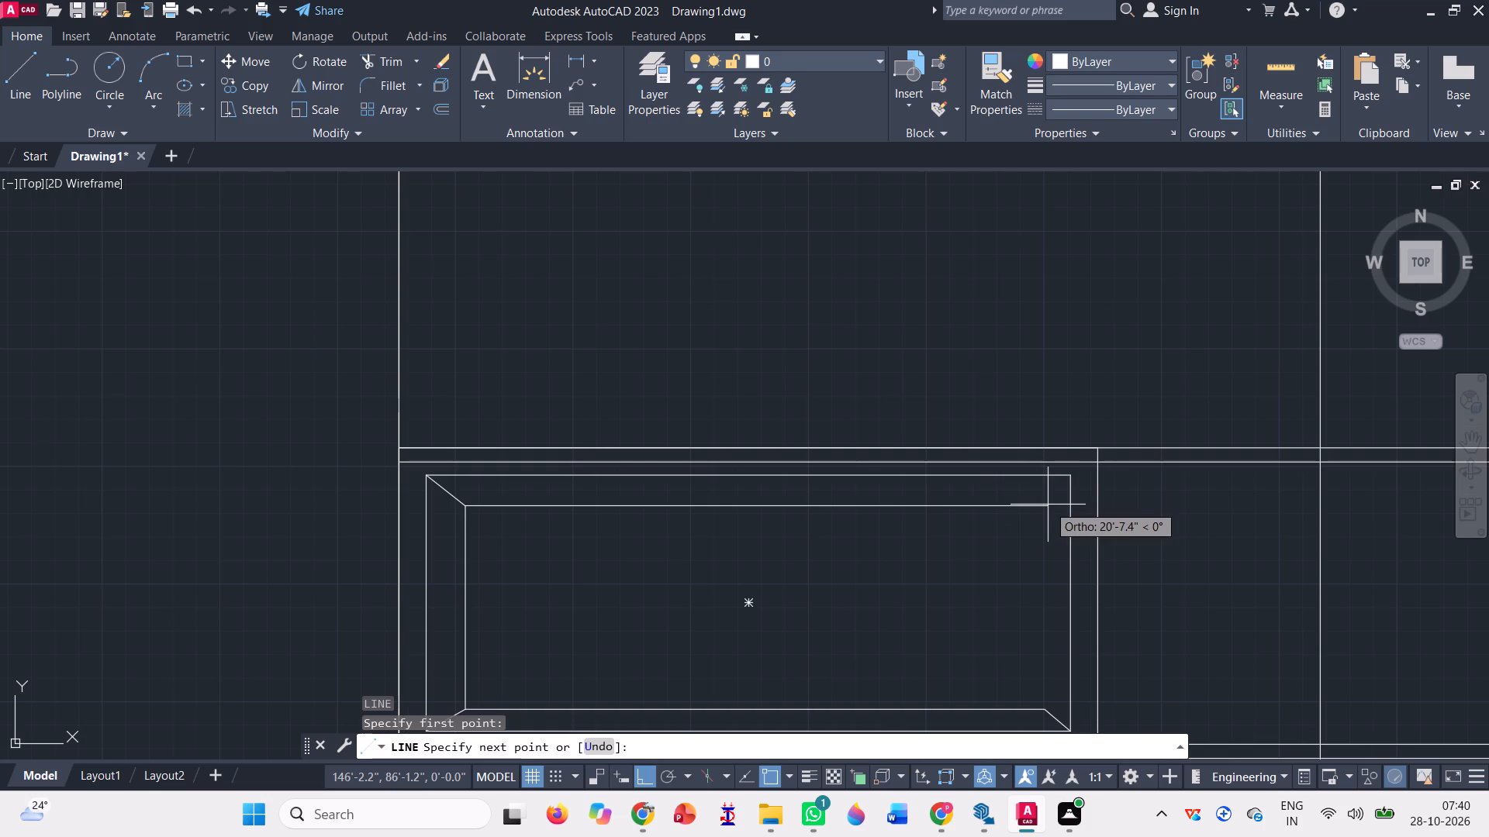
click(1054, 507)
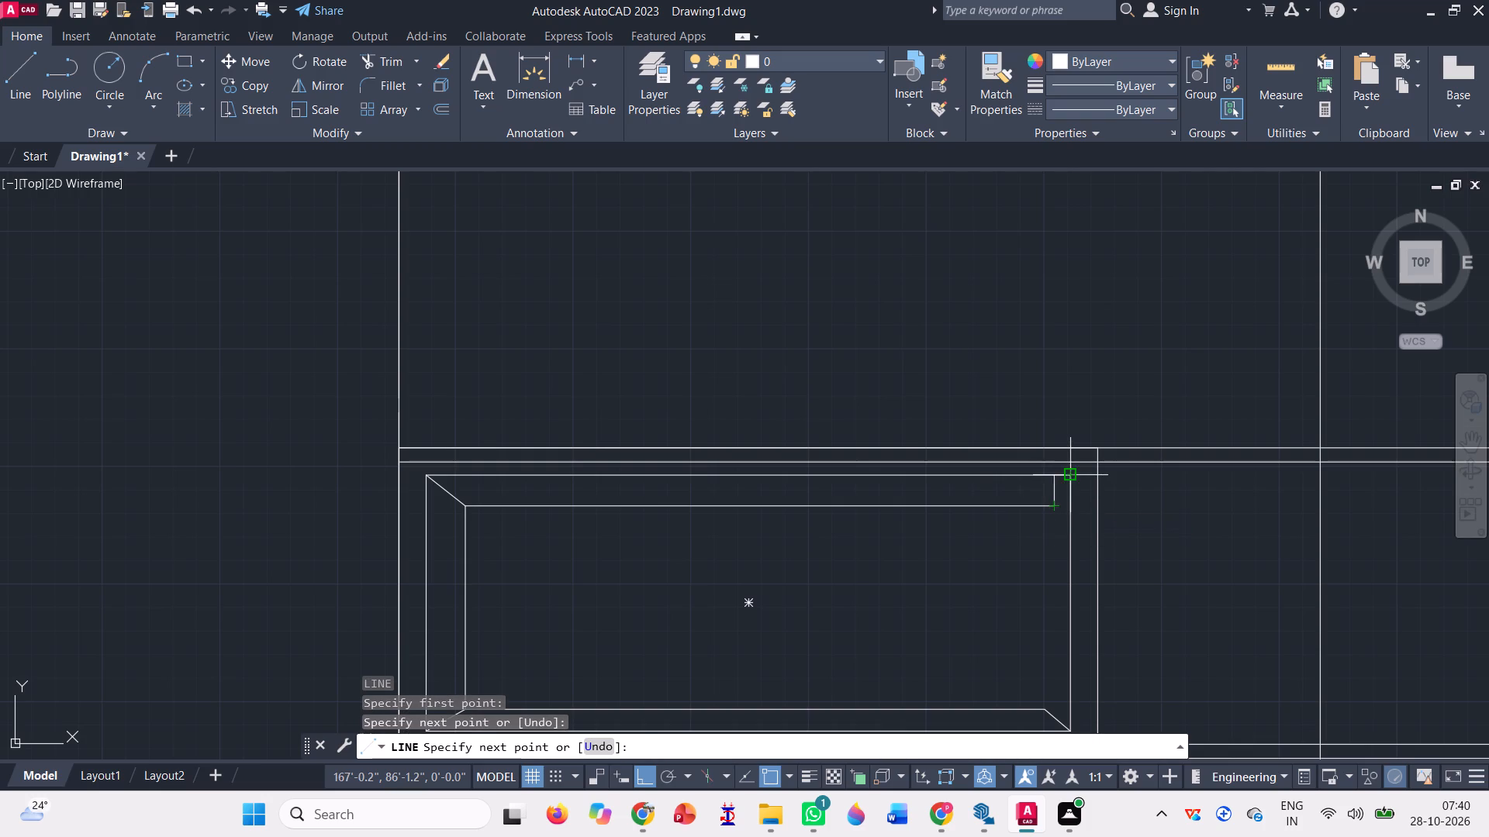
click(1066, 475)
scroll(945, 503, down, 1)
key(space)
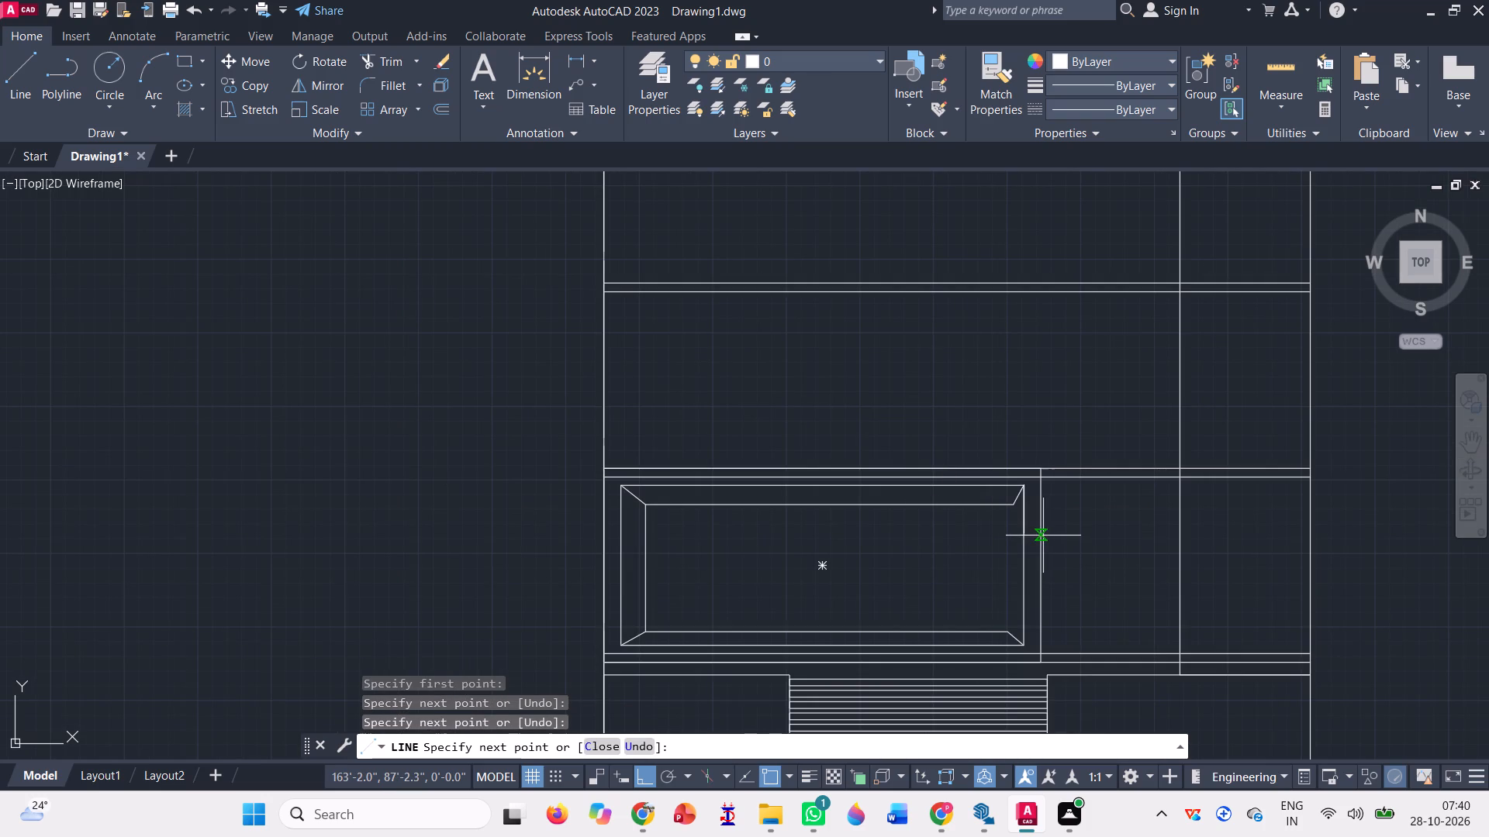
Draw the east splay's vertical line from the top splay line's east end down to the bottom splay line's level.
text(l)
key(Return)
scroll(996, 541, up, 1)
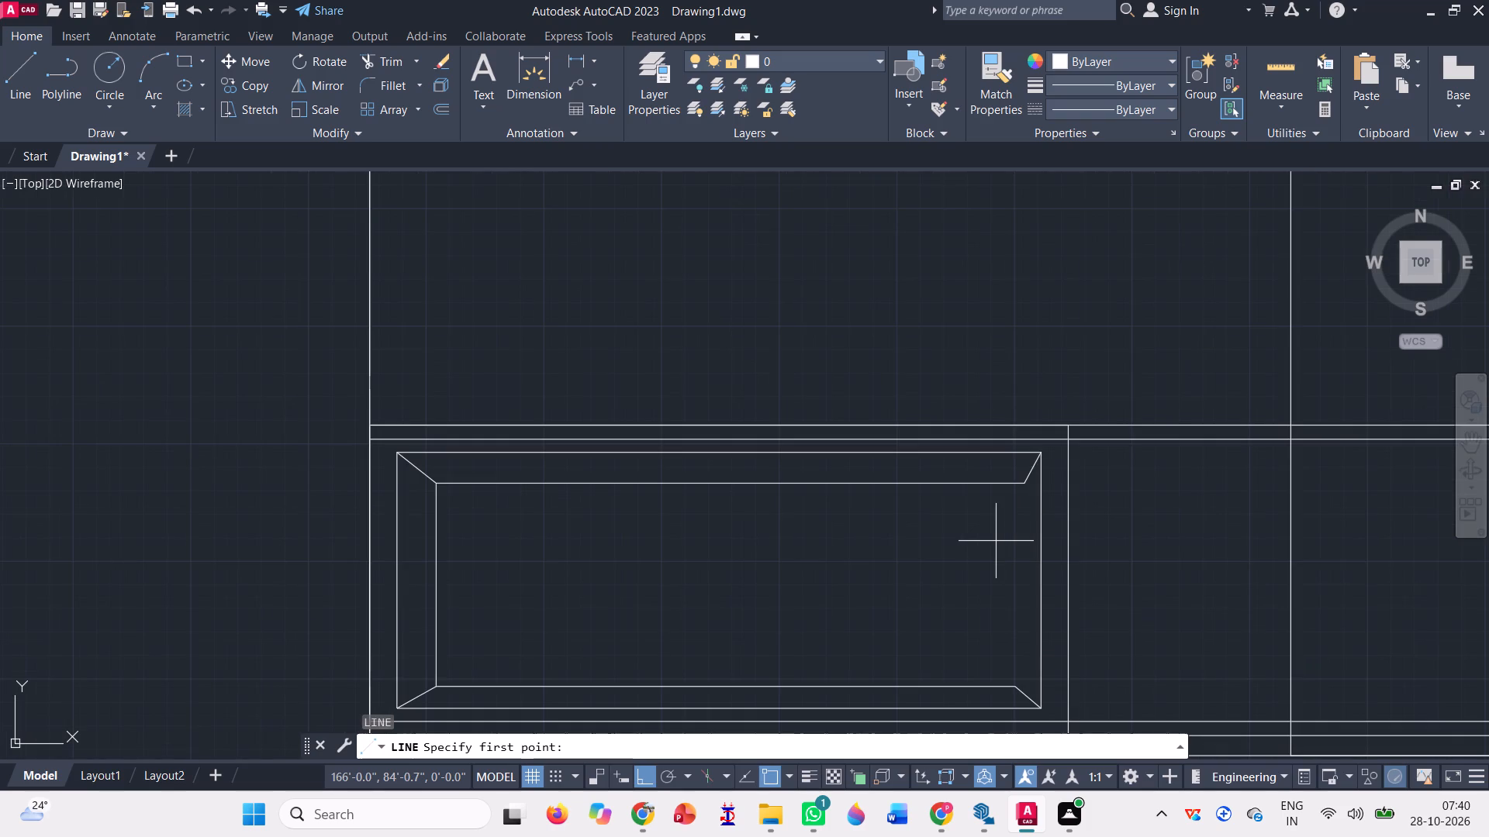
click(1028, 478)
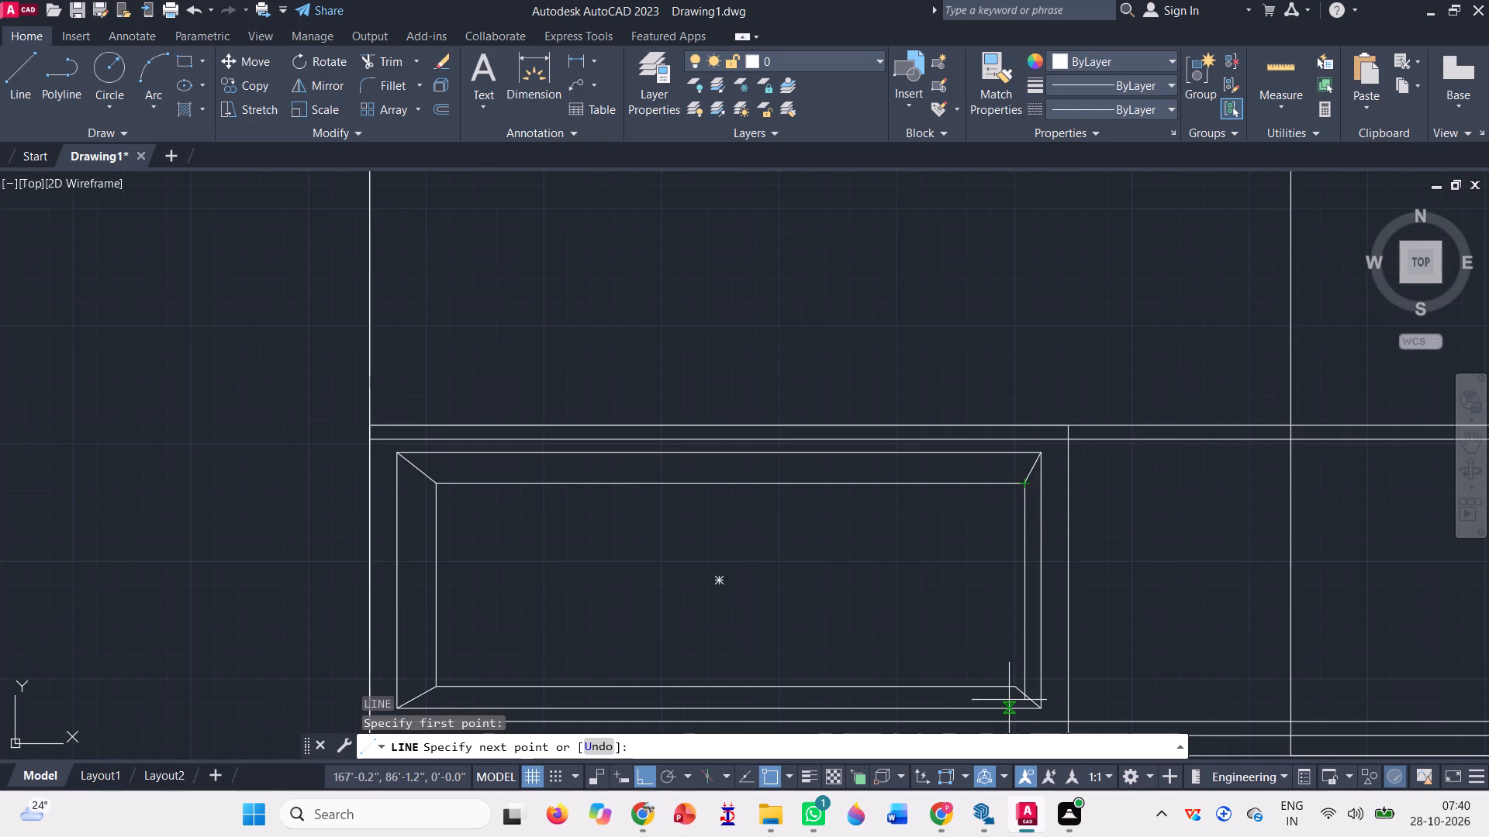
scroll(1025, 692, up, 3)
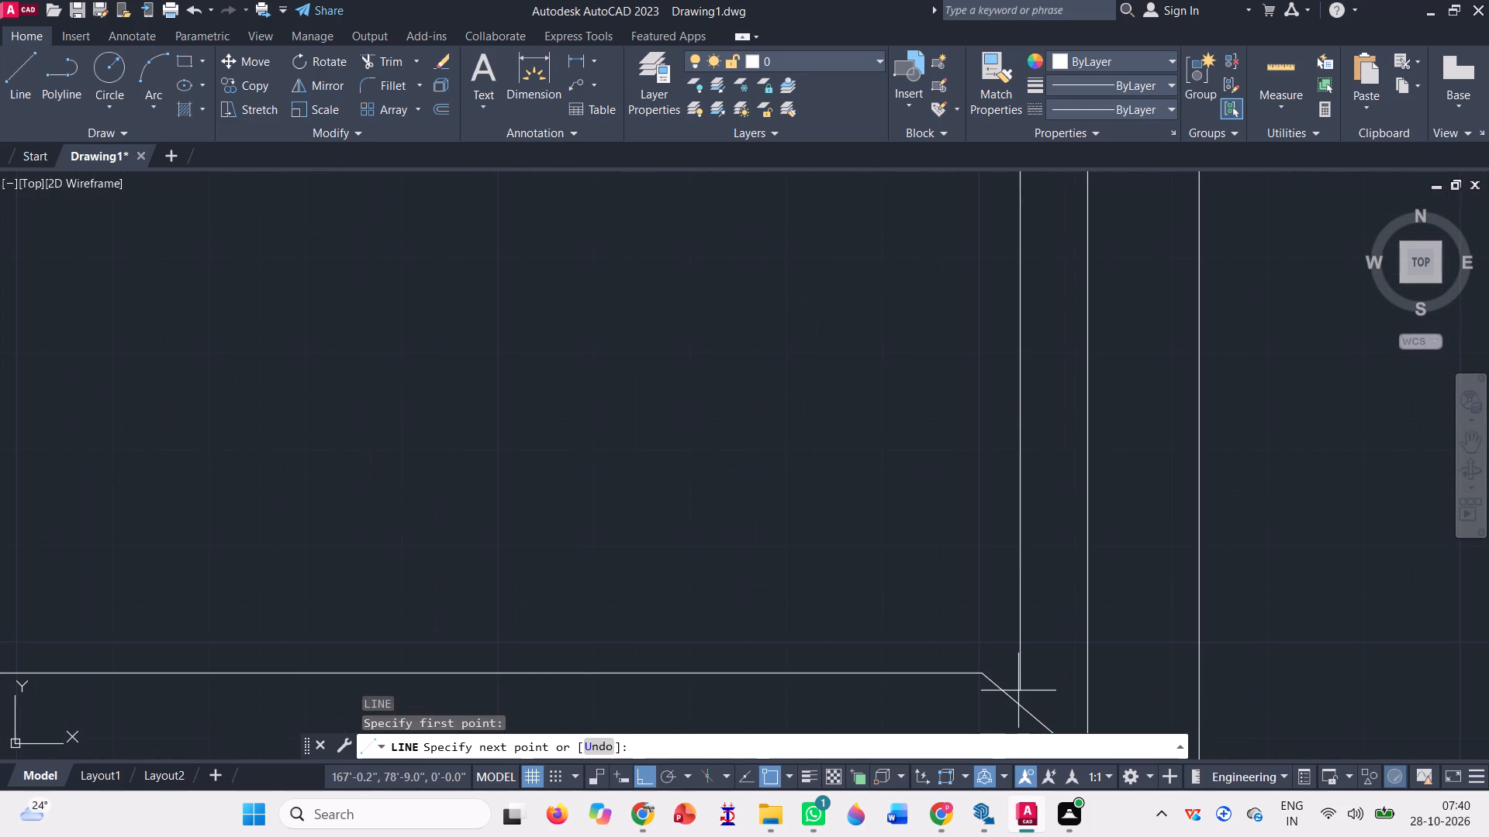
click(1020, 674)
scroll(772, 626, down, 1)
key(space)
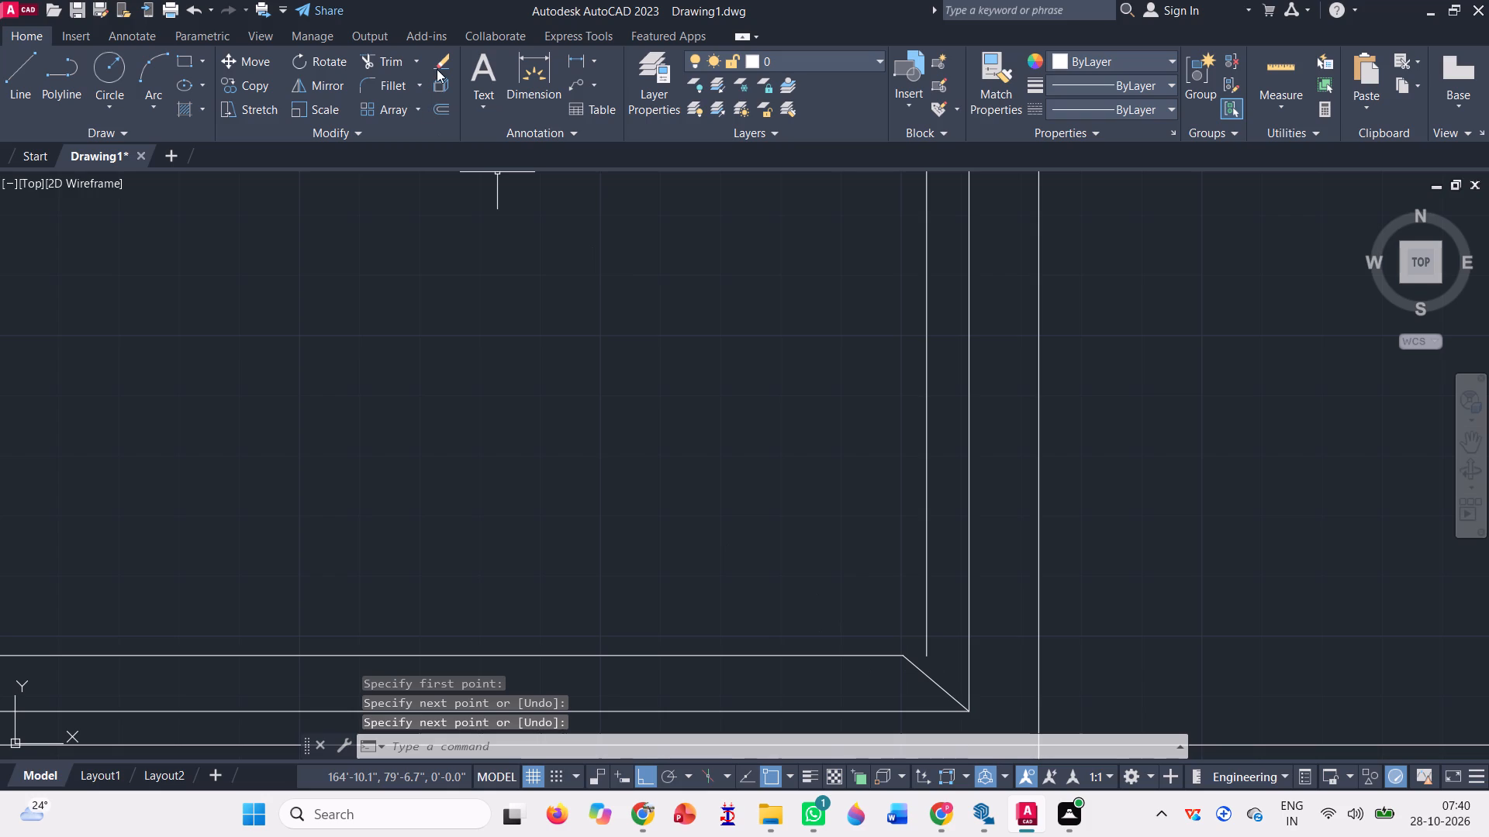
Extend the bottom splay line east to meet the new vertical line.
click(417, 63)
click(404, 128)
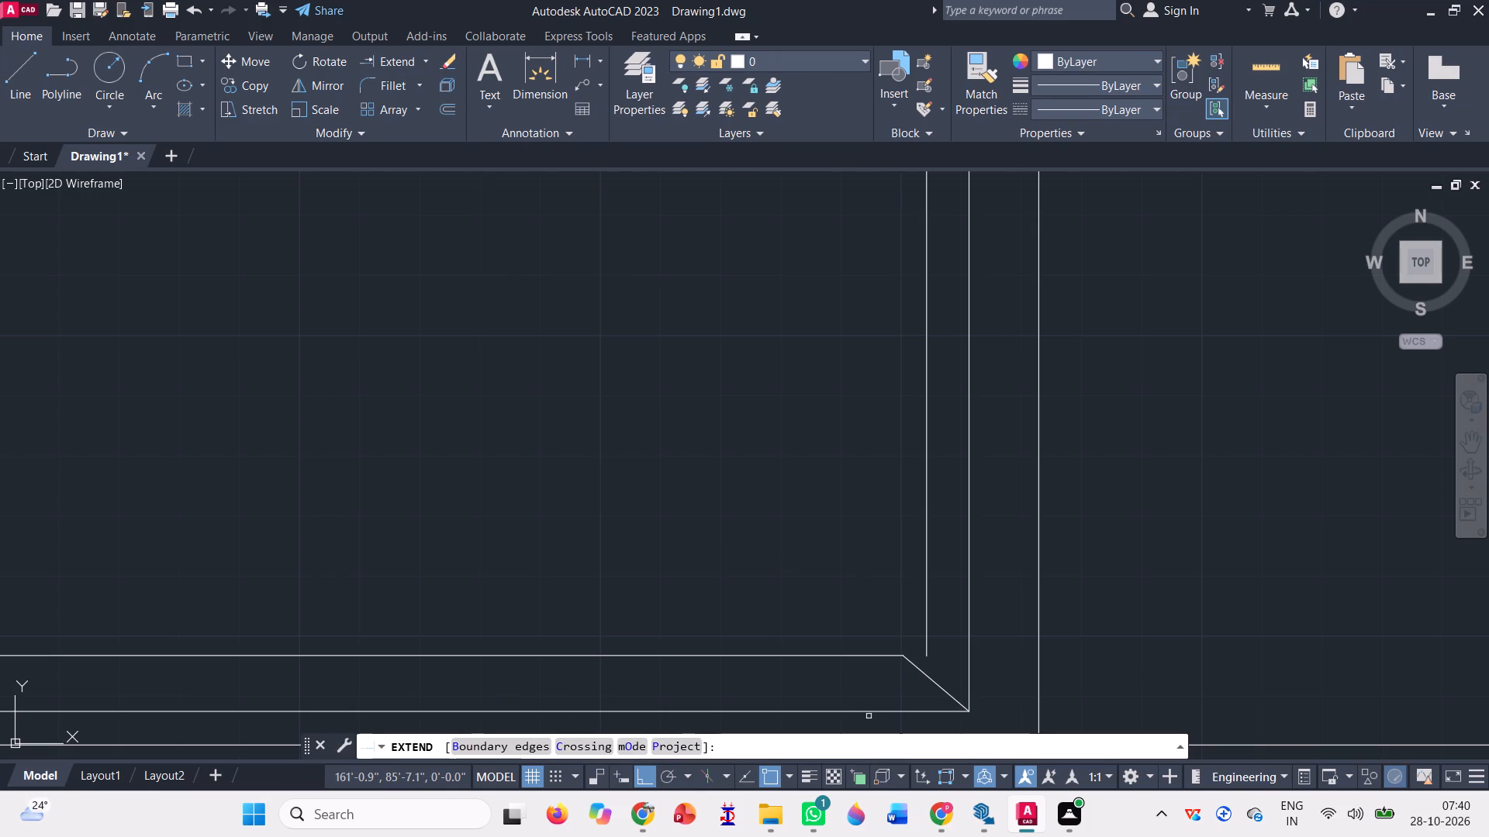
click(844, 673)
click(835, 579)
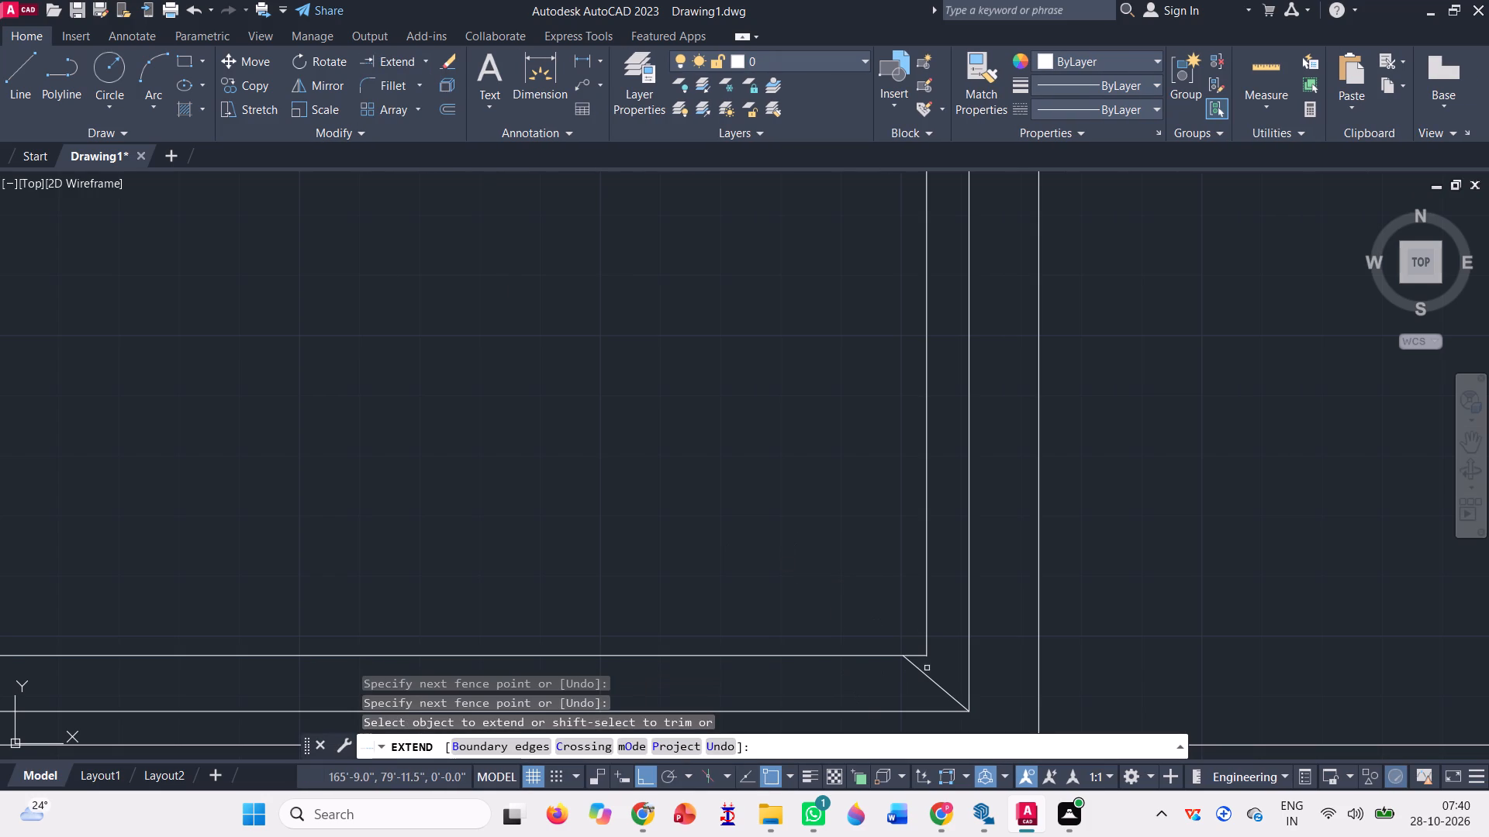
key(Escape)
Replace the southeast diagonal with a line from the recess's new southeast corner to the inner rectangle's southeast corner, with Ortho off.
click(924, 677)
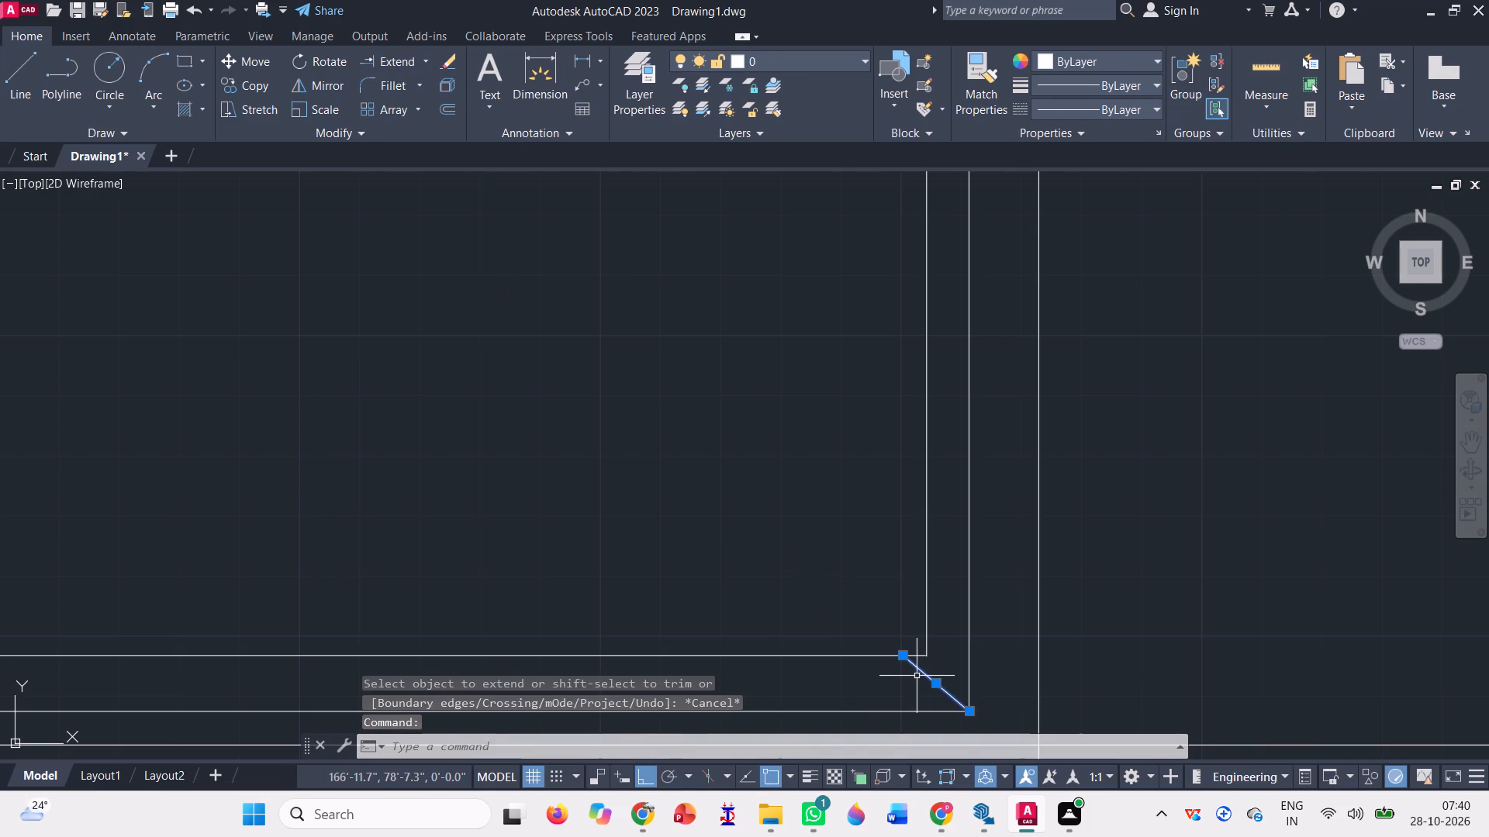
key(Delete)
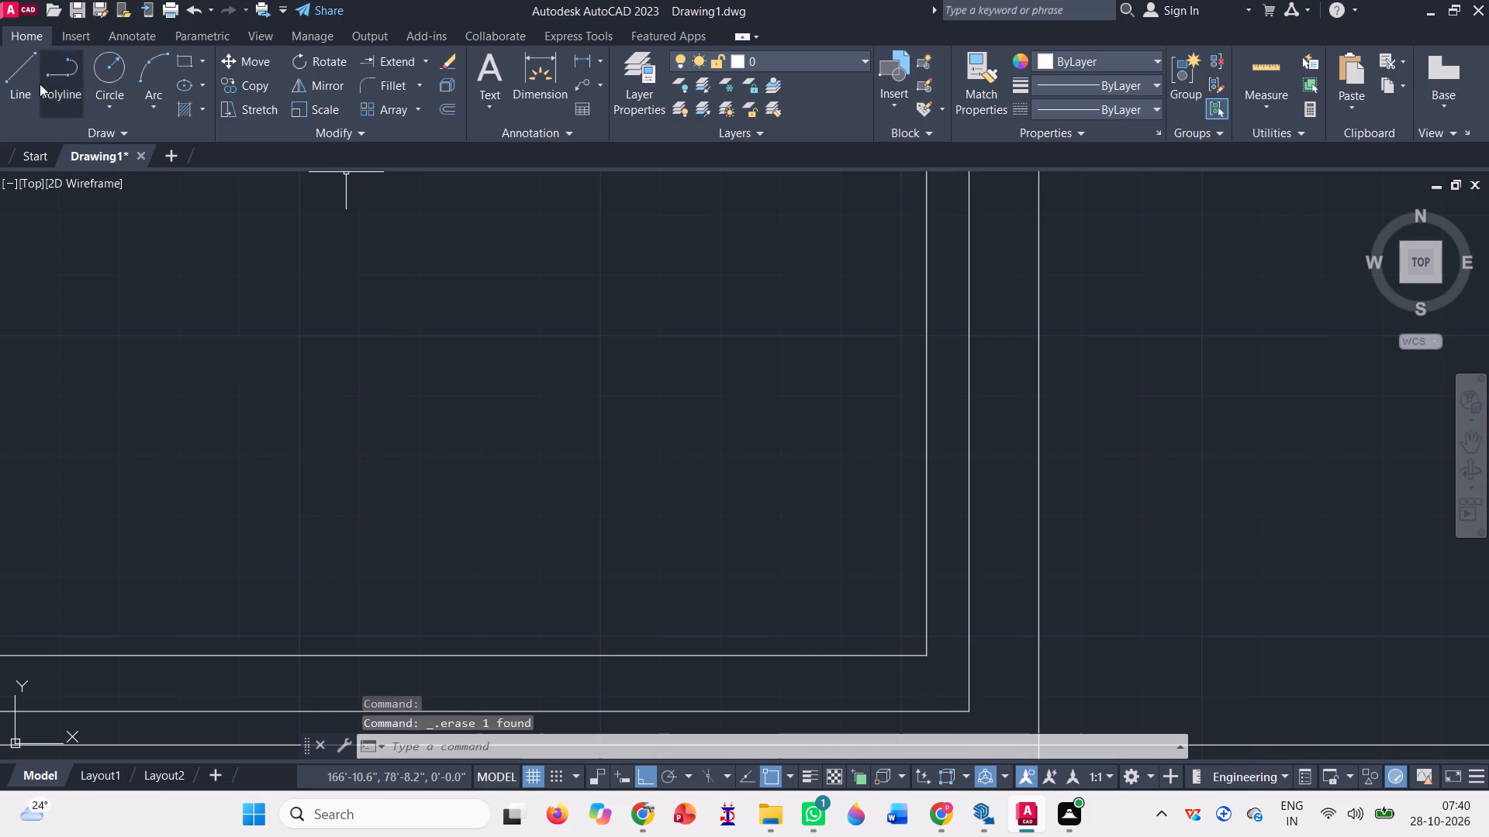
click(26, 82)
key(F8)
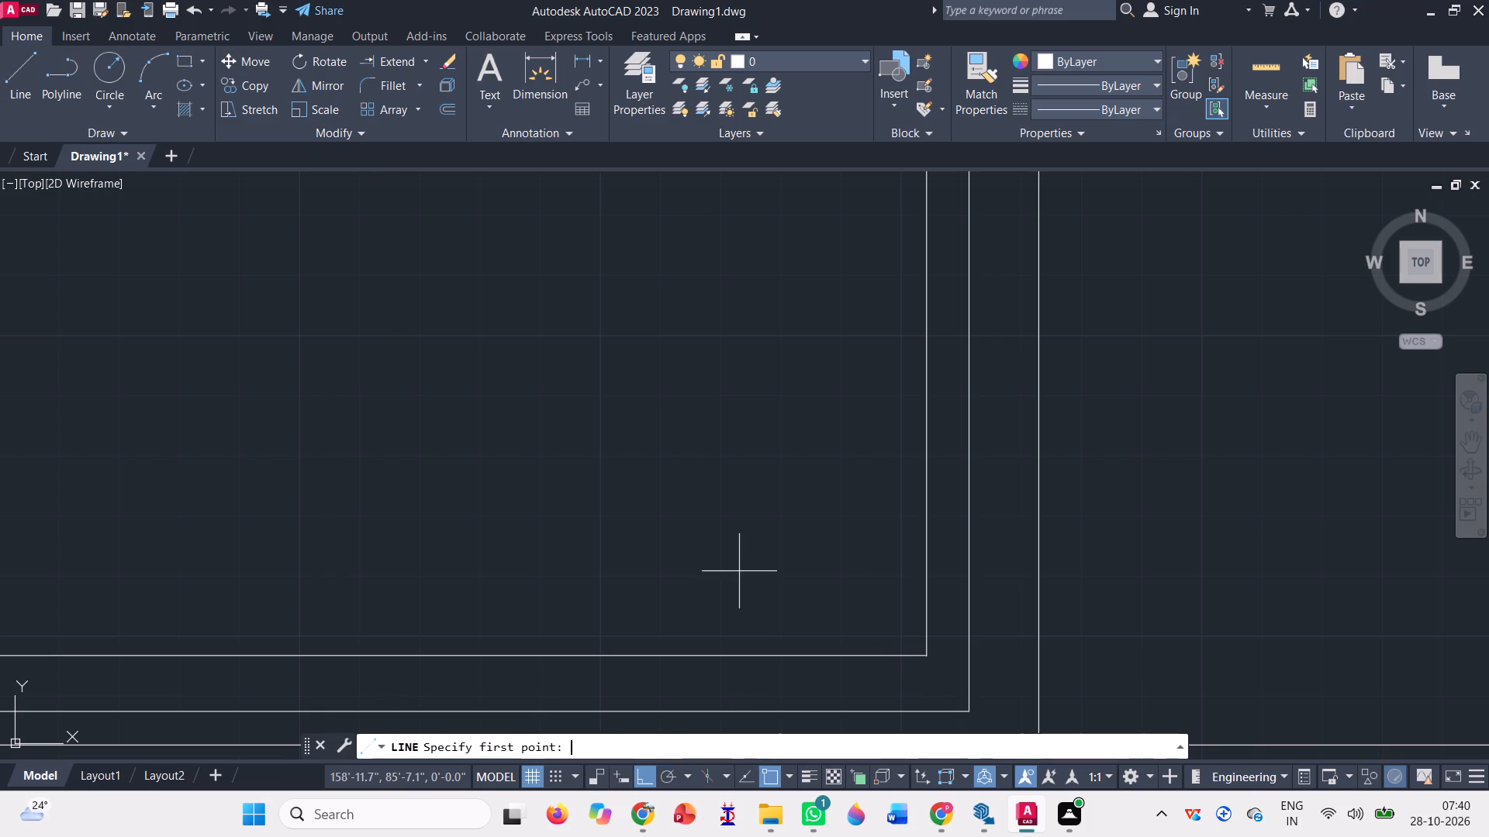
click(923, 653)
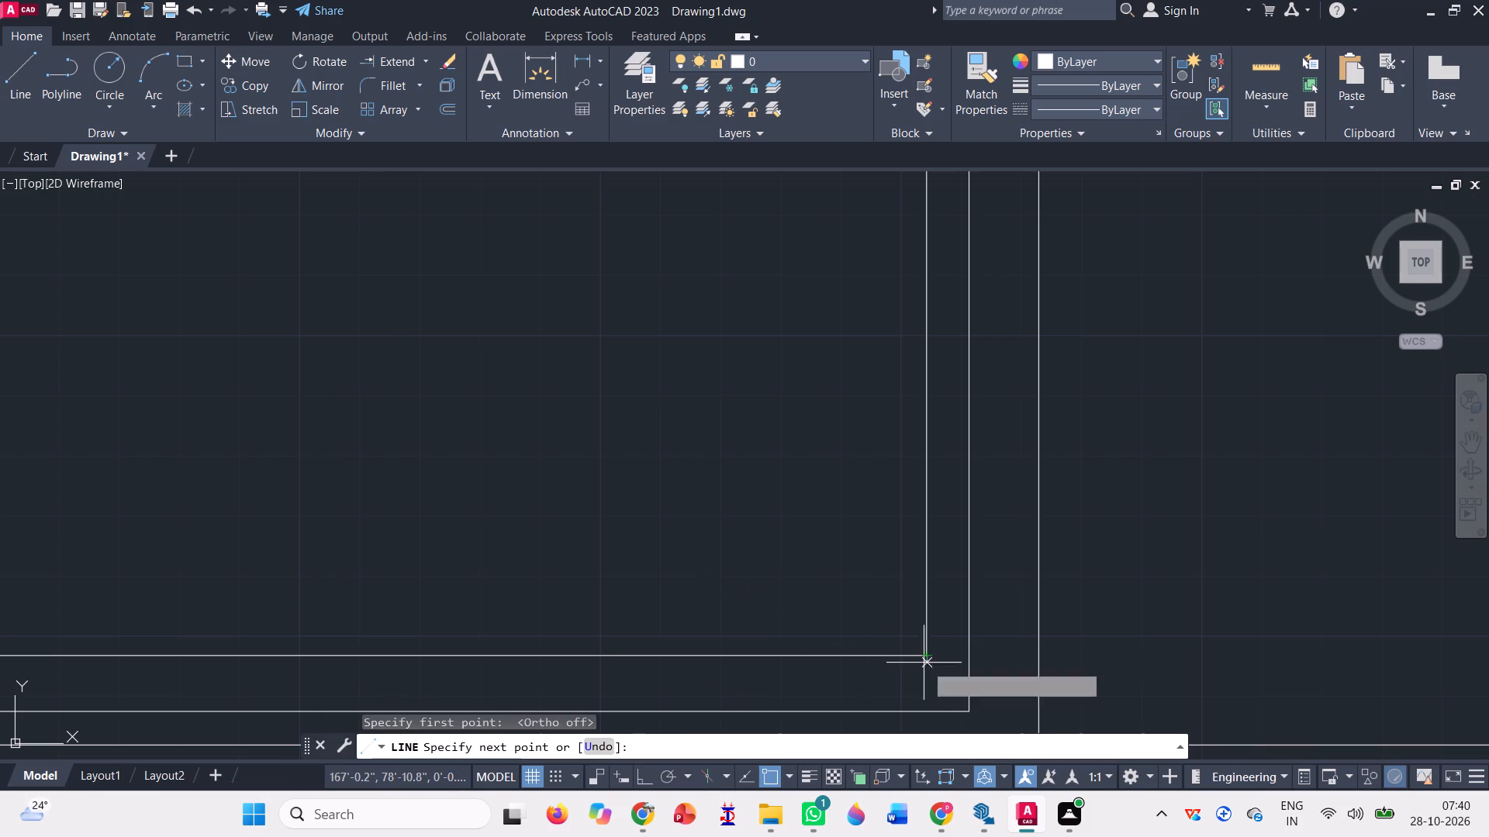
click(967, 714)
scroll(779, 697, down, 2)
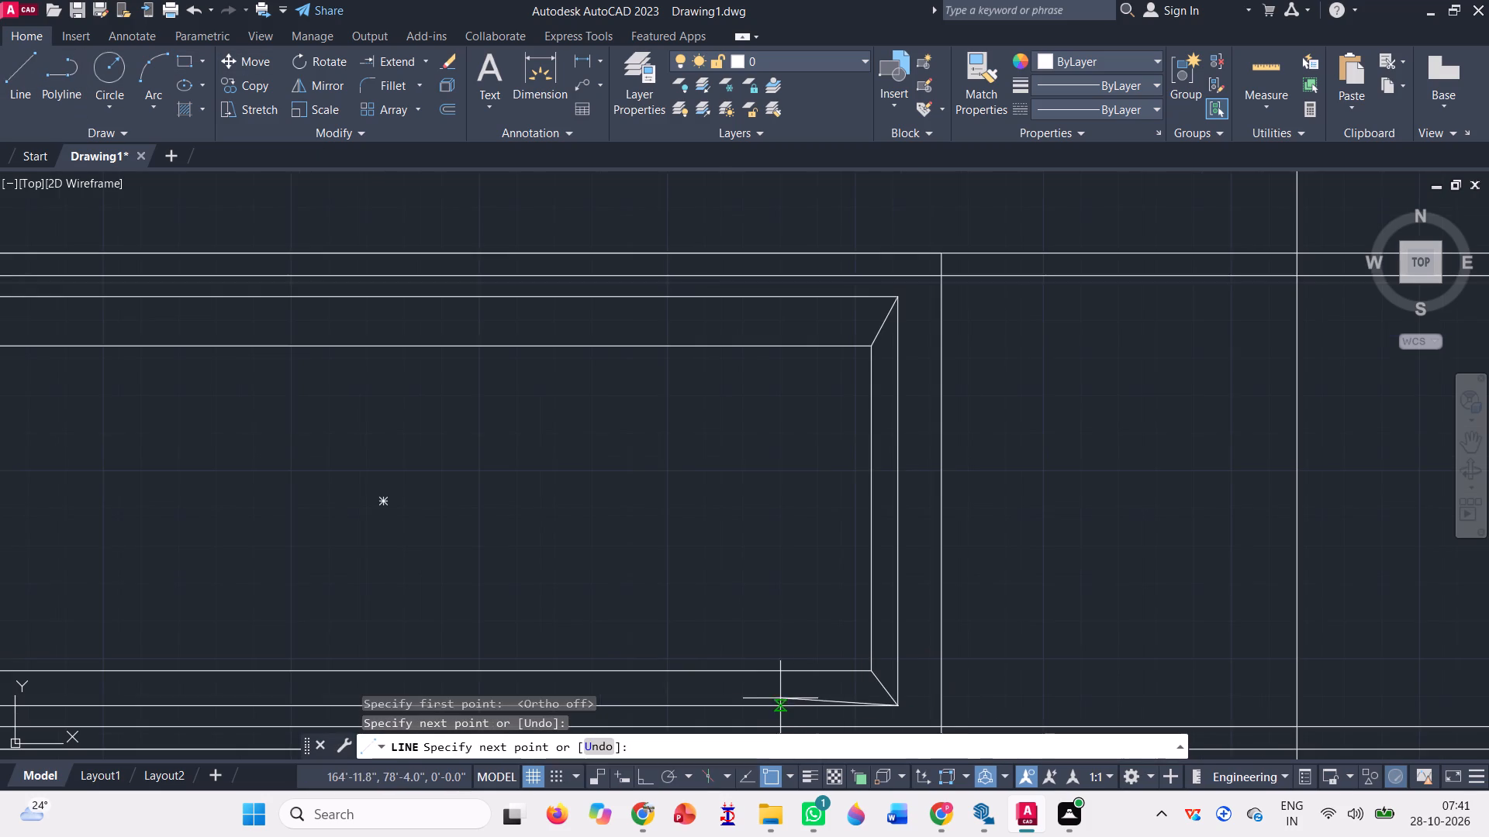
scroll(841, 695, down, 1)
scroll(959, 640, down, 1)
key(space)
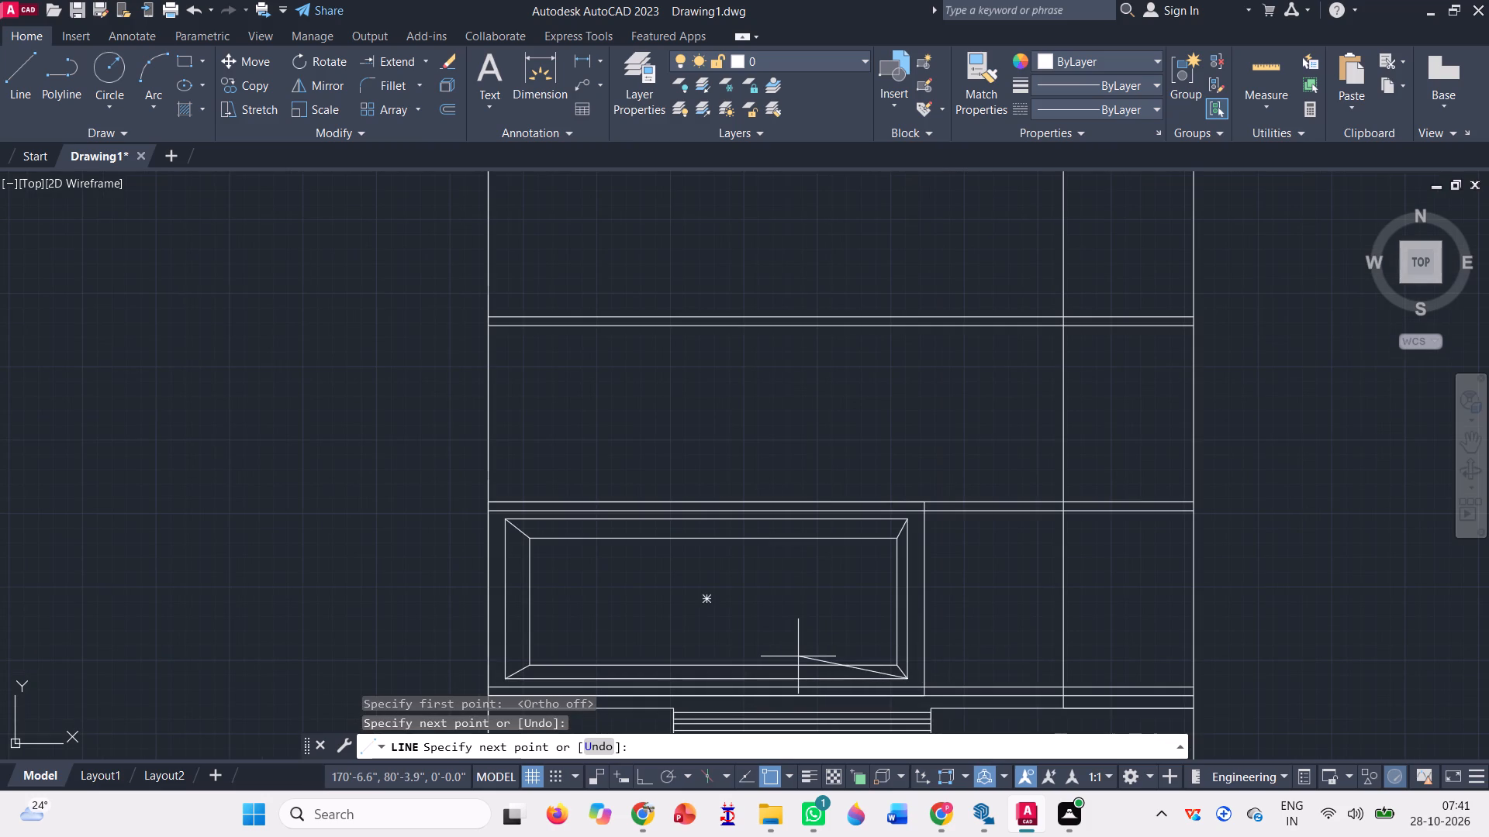
scroll(635, 458, down, 1)
scroll(640, 659, up, 1)
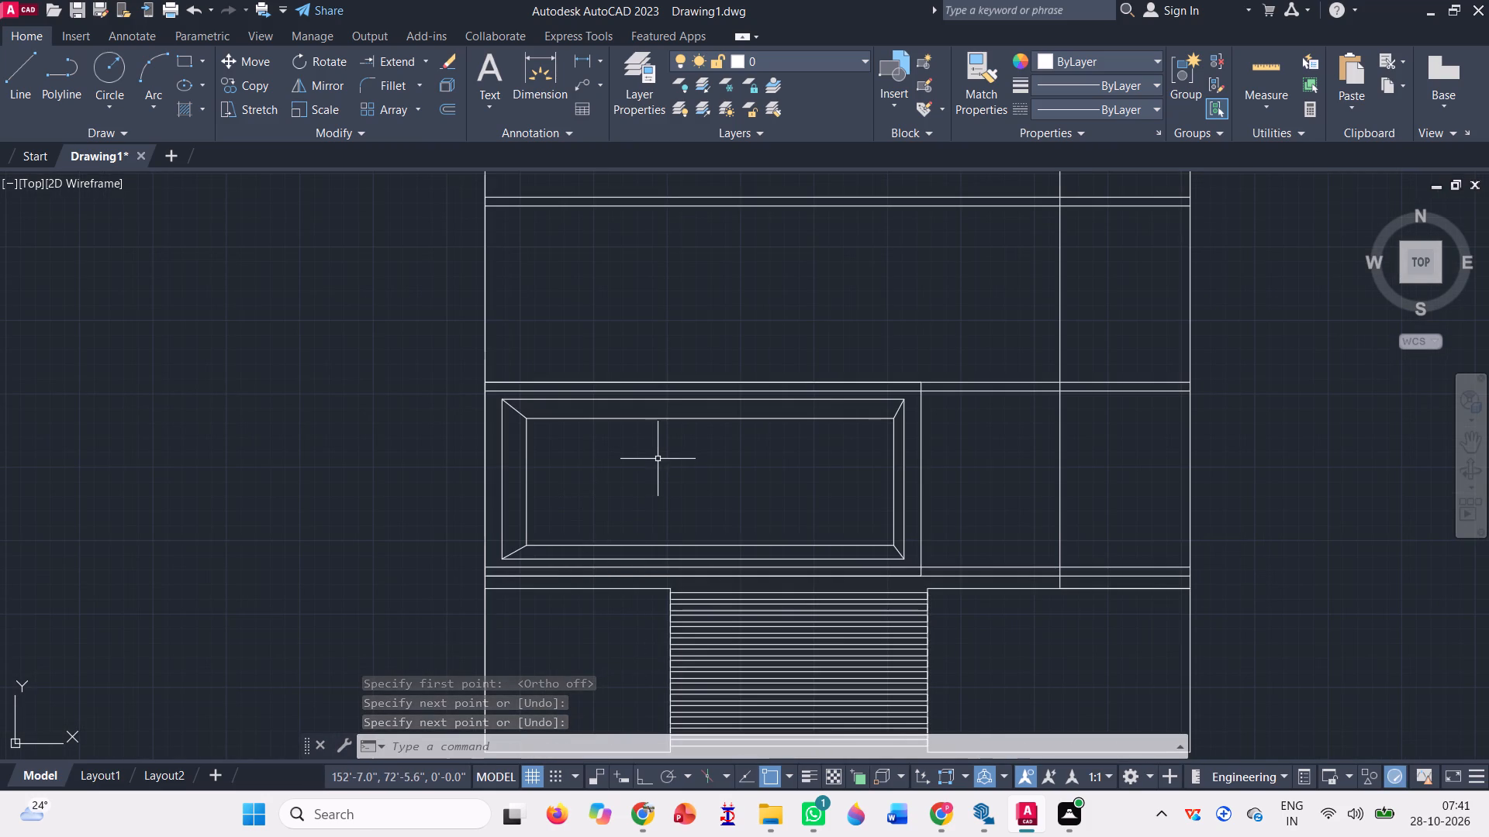
Draw a narrow full-height rectangle inside the recess, west of its centre, as a vertical pier.
scroll(616, 397, up, 1)
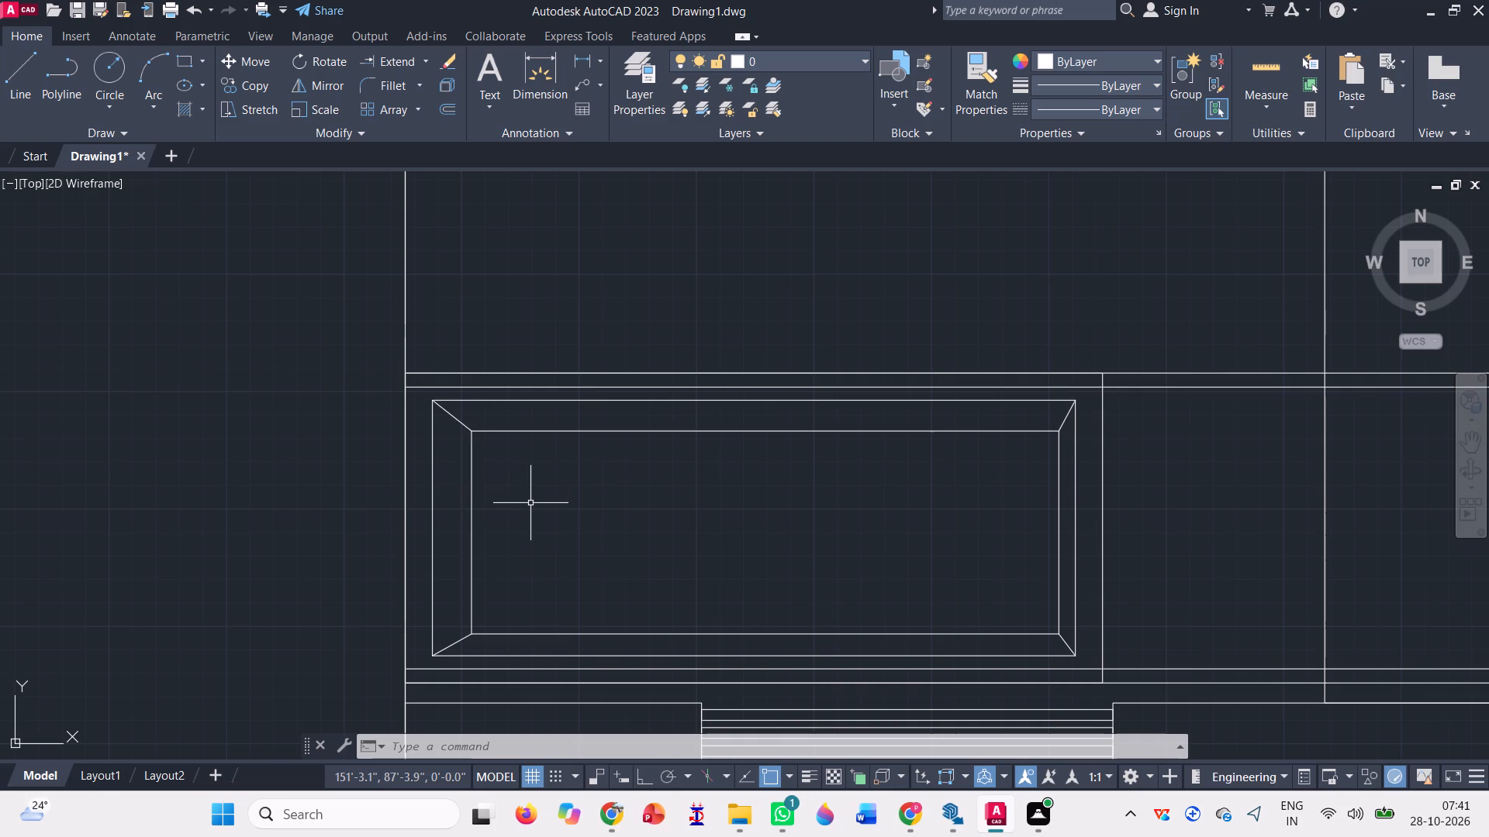
click(183, 61)
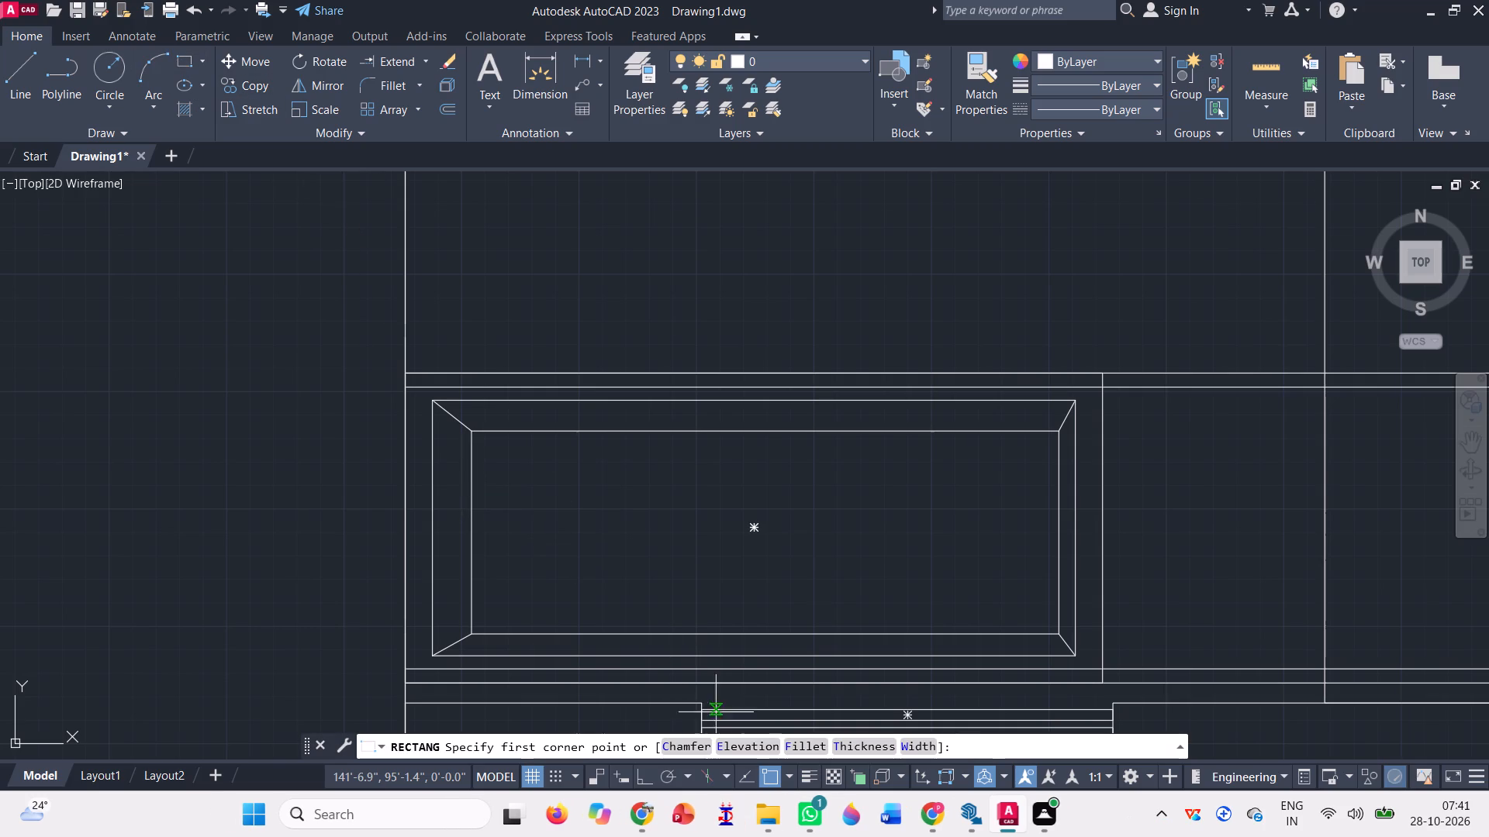
click(700, 632)
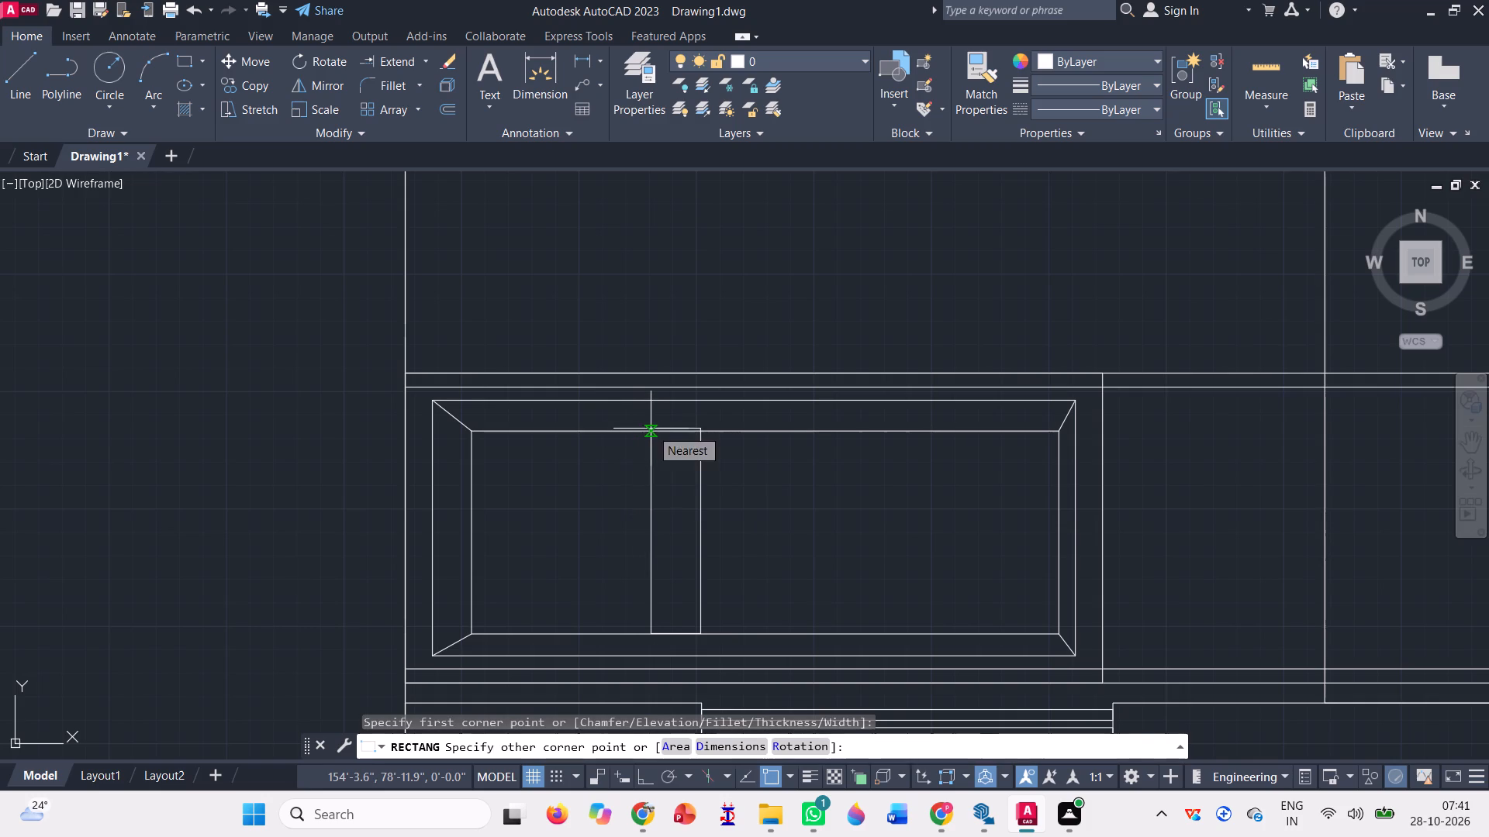
click(641, 430)
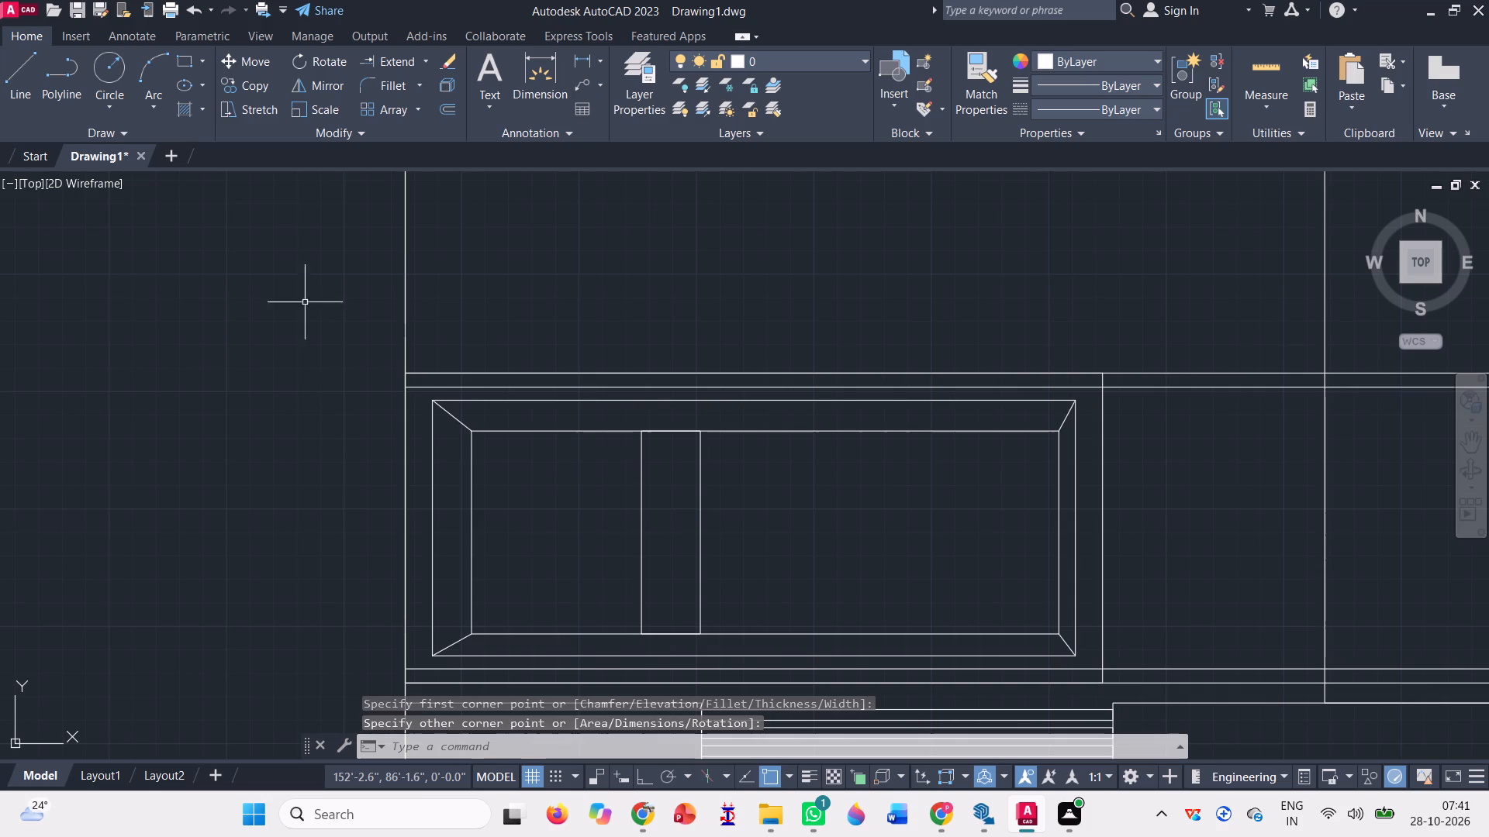
Draw a full-height rectangle from the recess's northwest corner to the pier's southwest corner, filling the west opening.
click(177, 60)
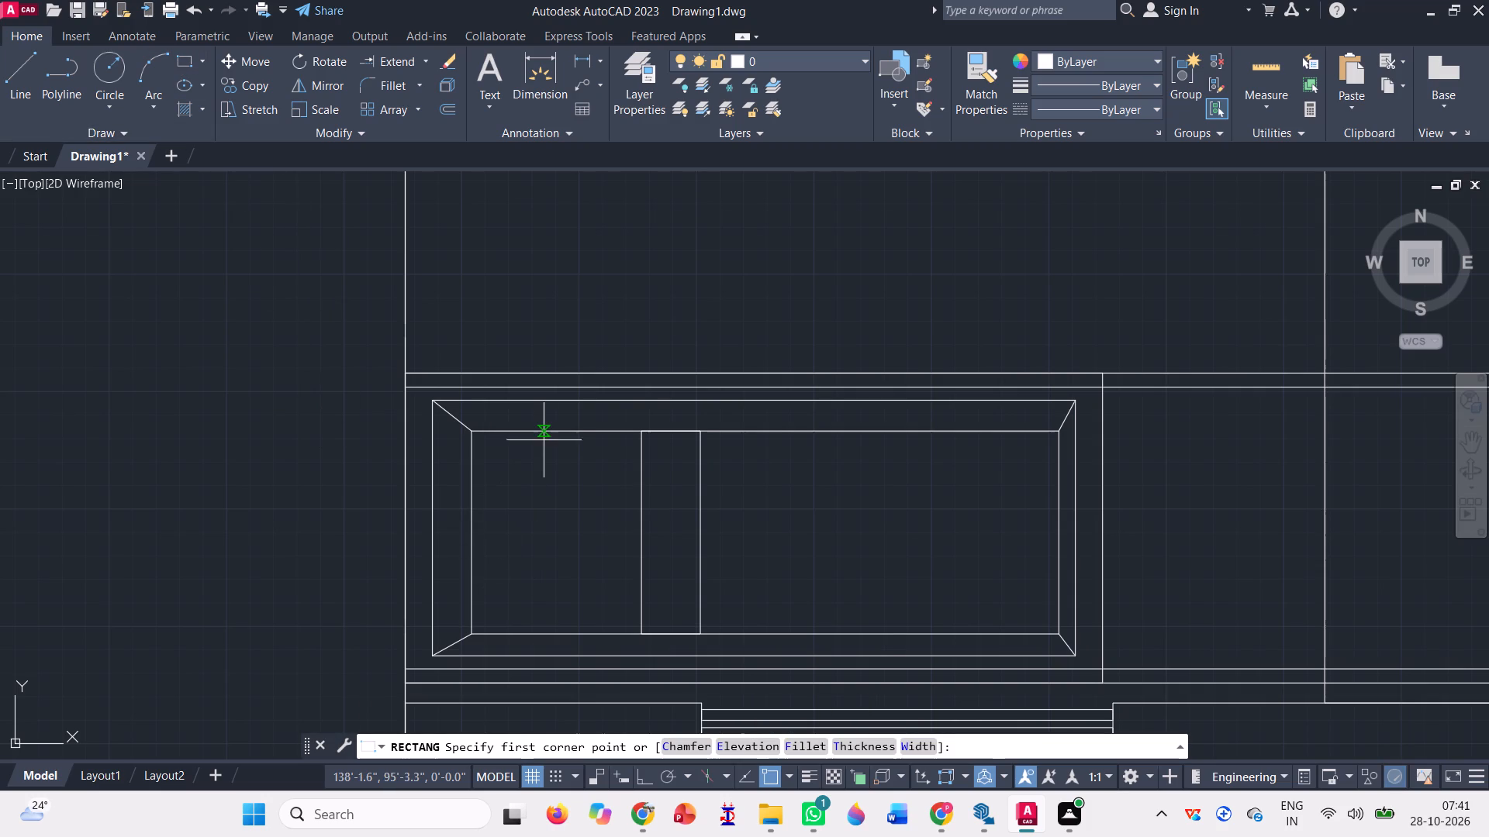
click(475, 433)
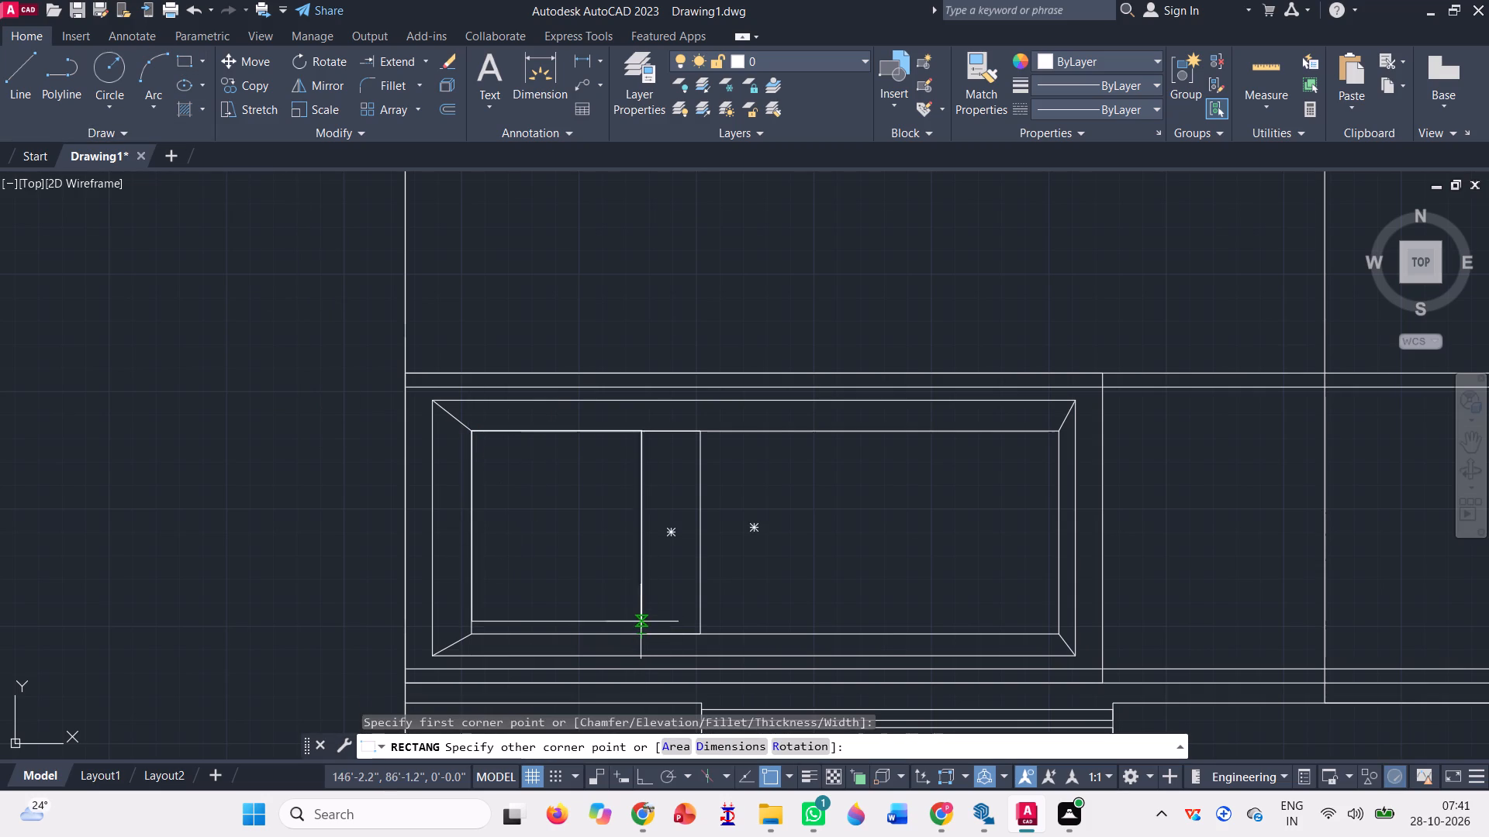
click(638, 632)
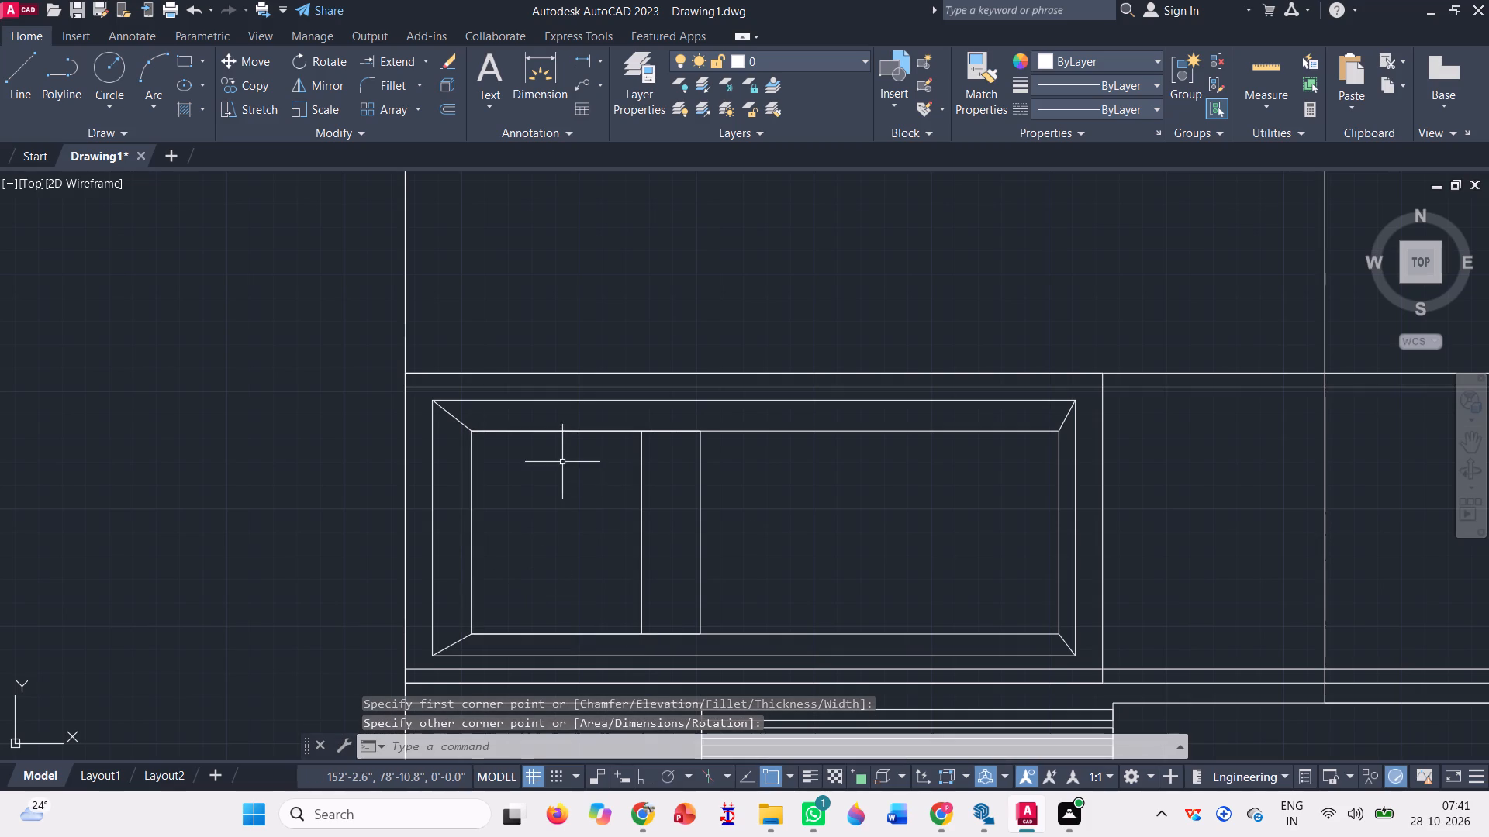
Draw a slim full-height mullion rectangle starting at the midpoint of the west opening's top edge.
click(176, 57)
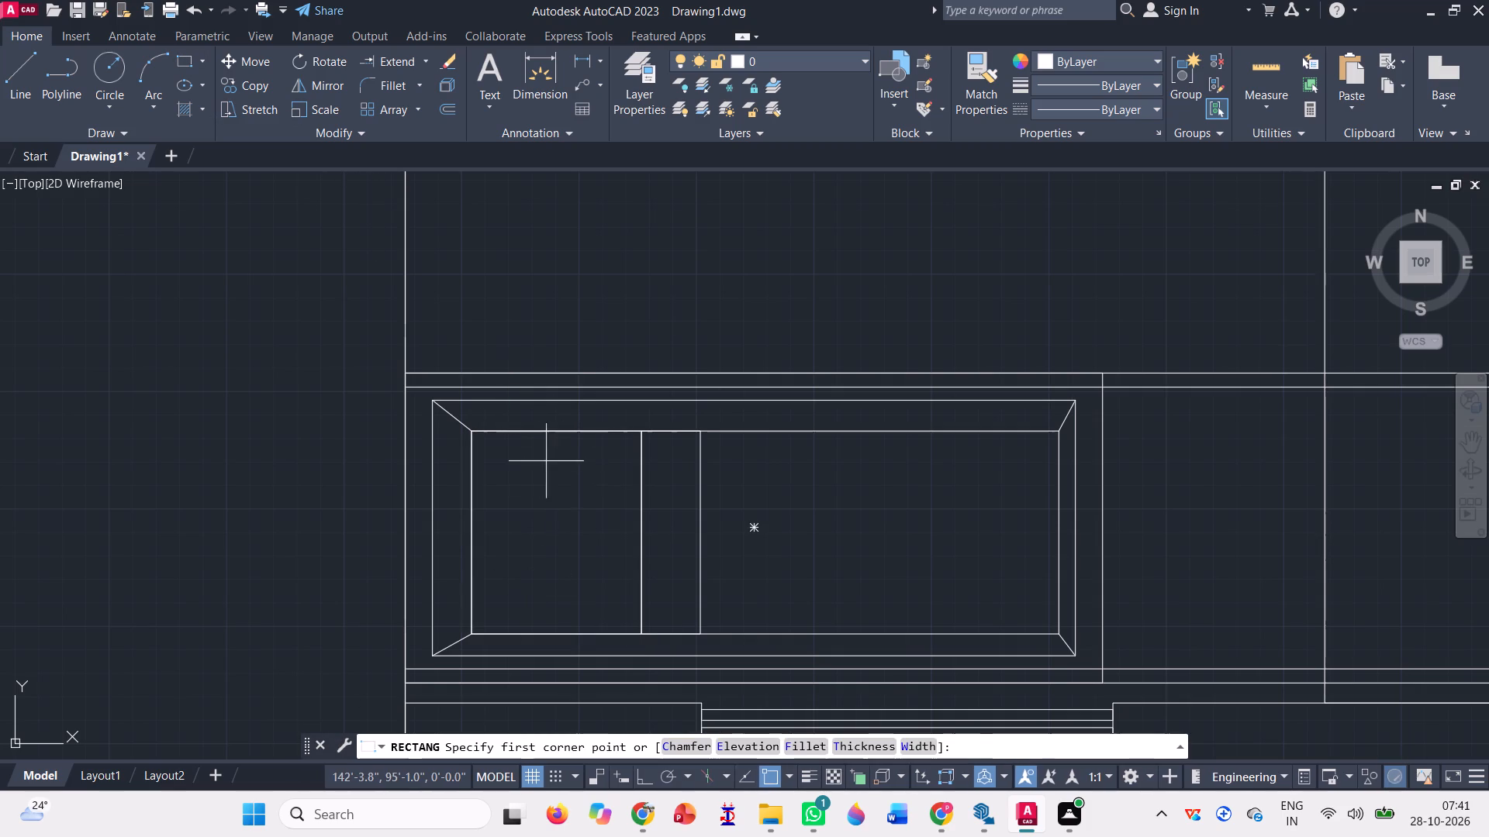
click(549, 425)
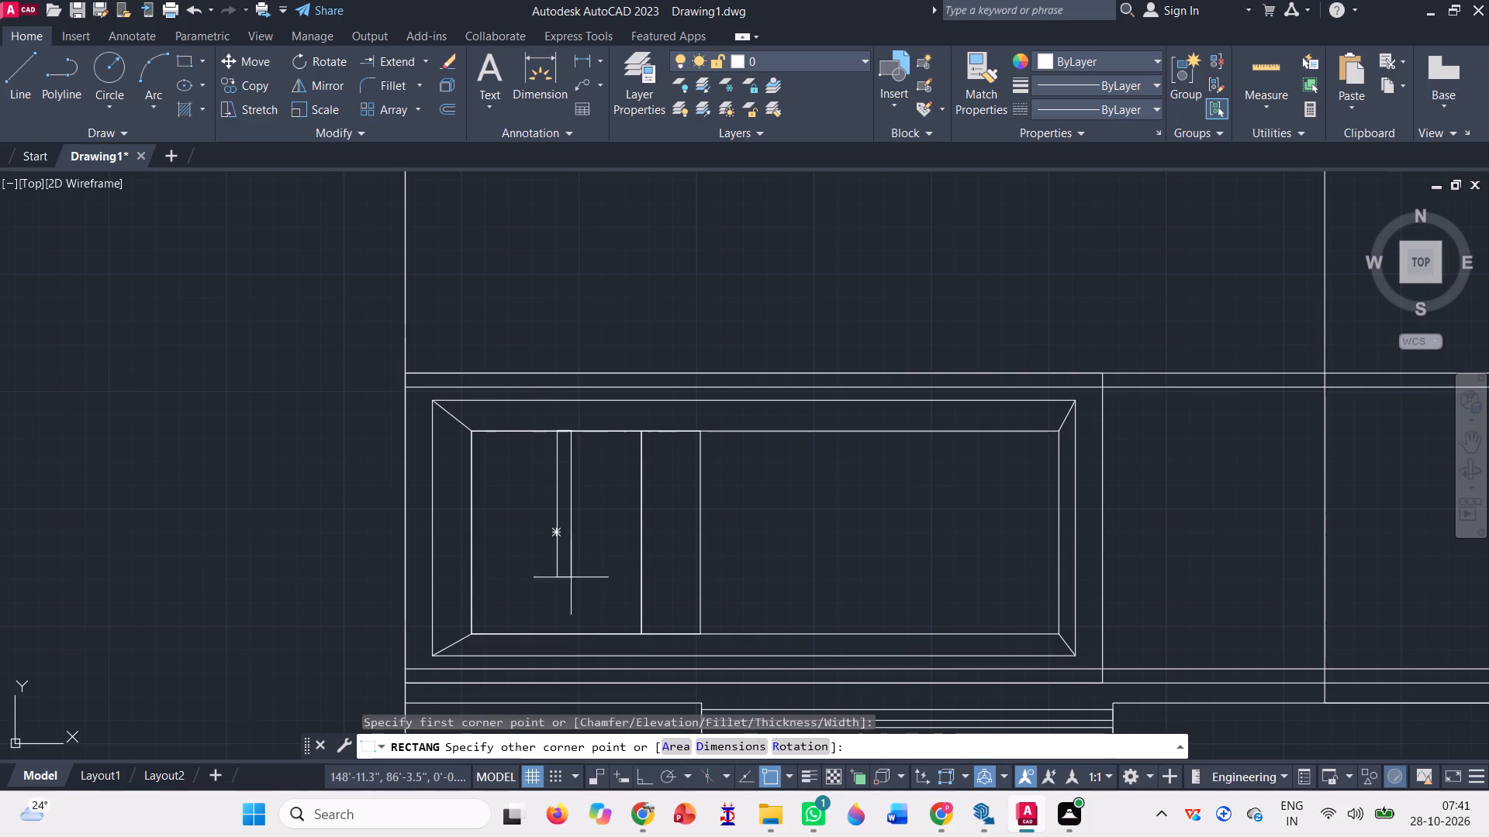
scroll(553, 638, up, 3)
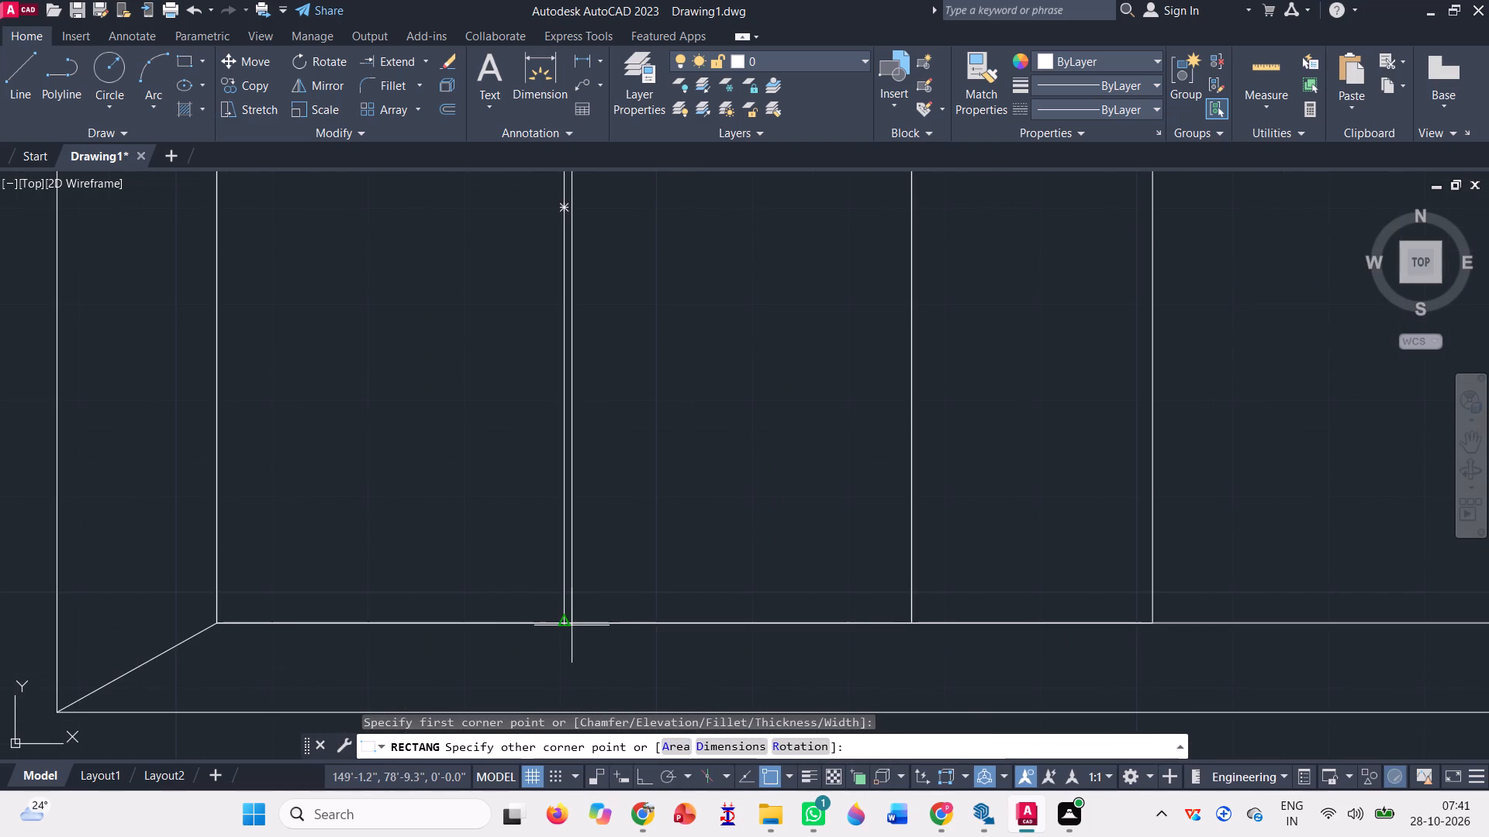
click(593, 625)
scroll(604, 660, down, 2)
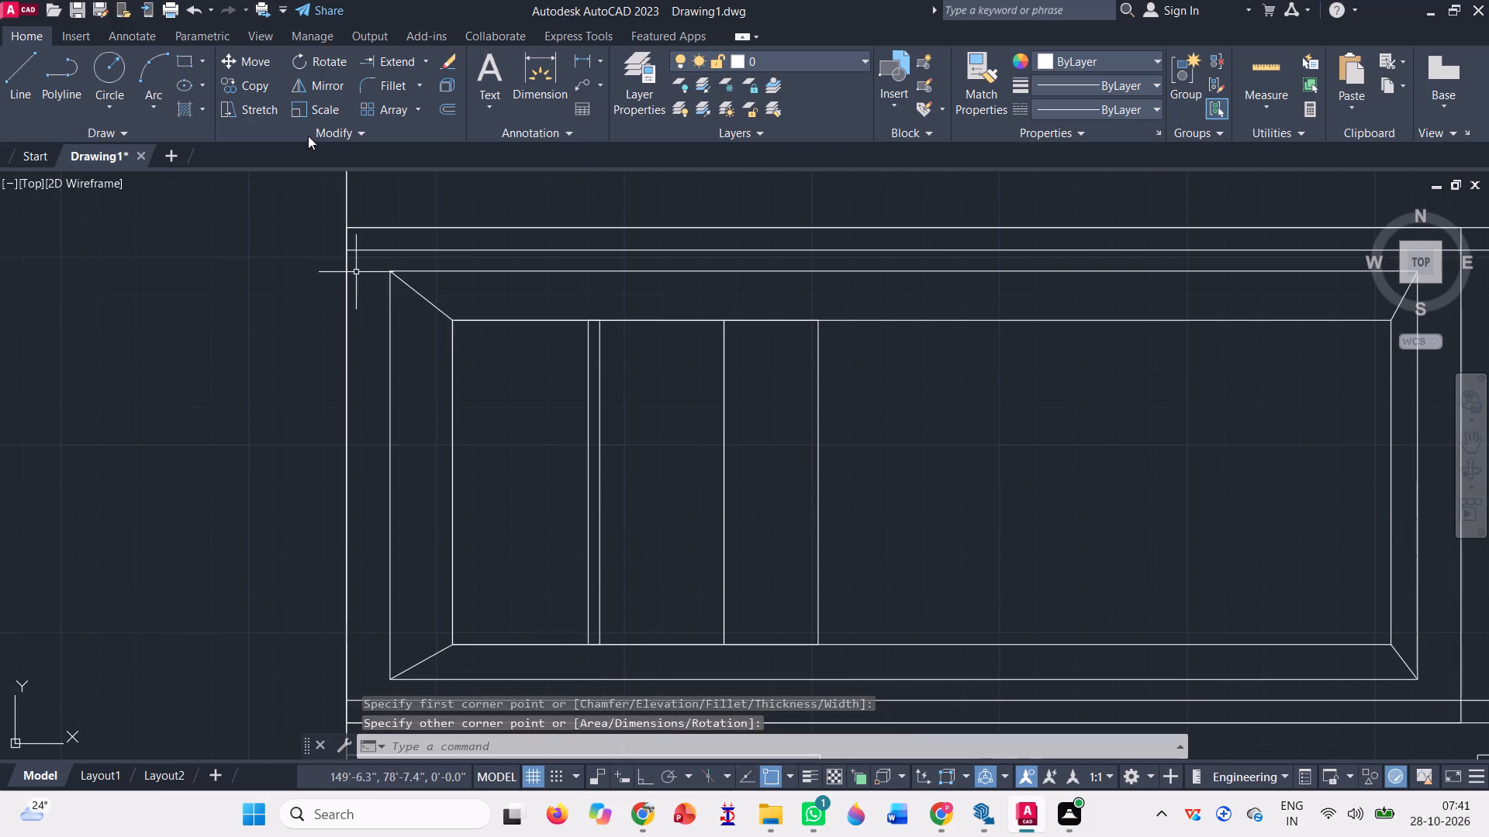
Draw a thin horizontal transom rectangle across the lower part of the west opening, from the recess's west edge to the pier.
click(185, 56)
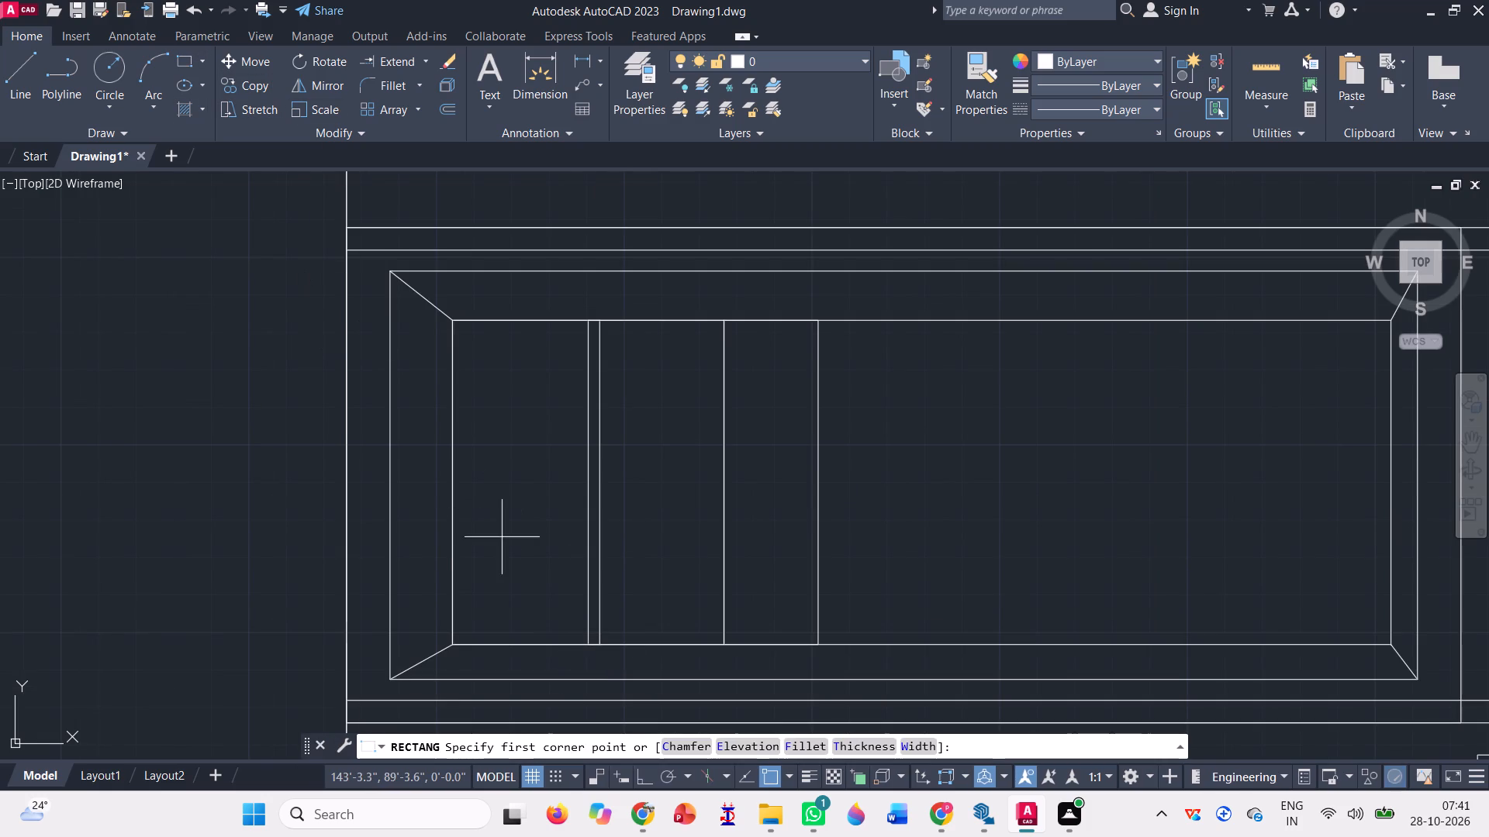
click(453, 566)
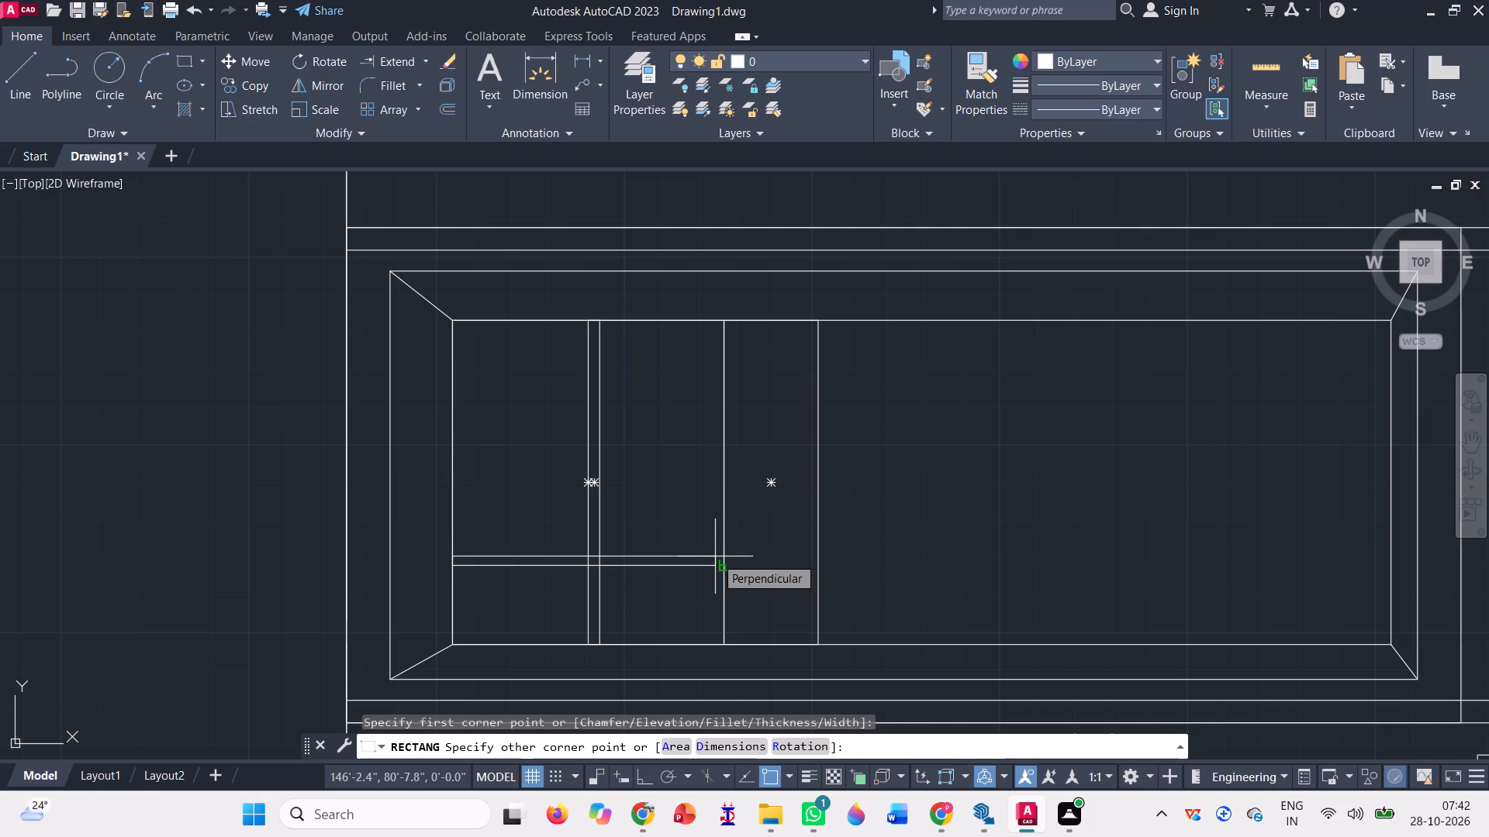
scroll(715, 556, up, 2)
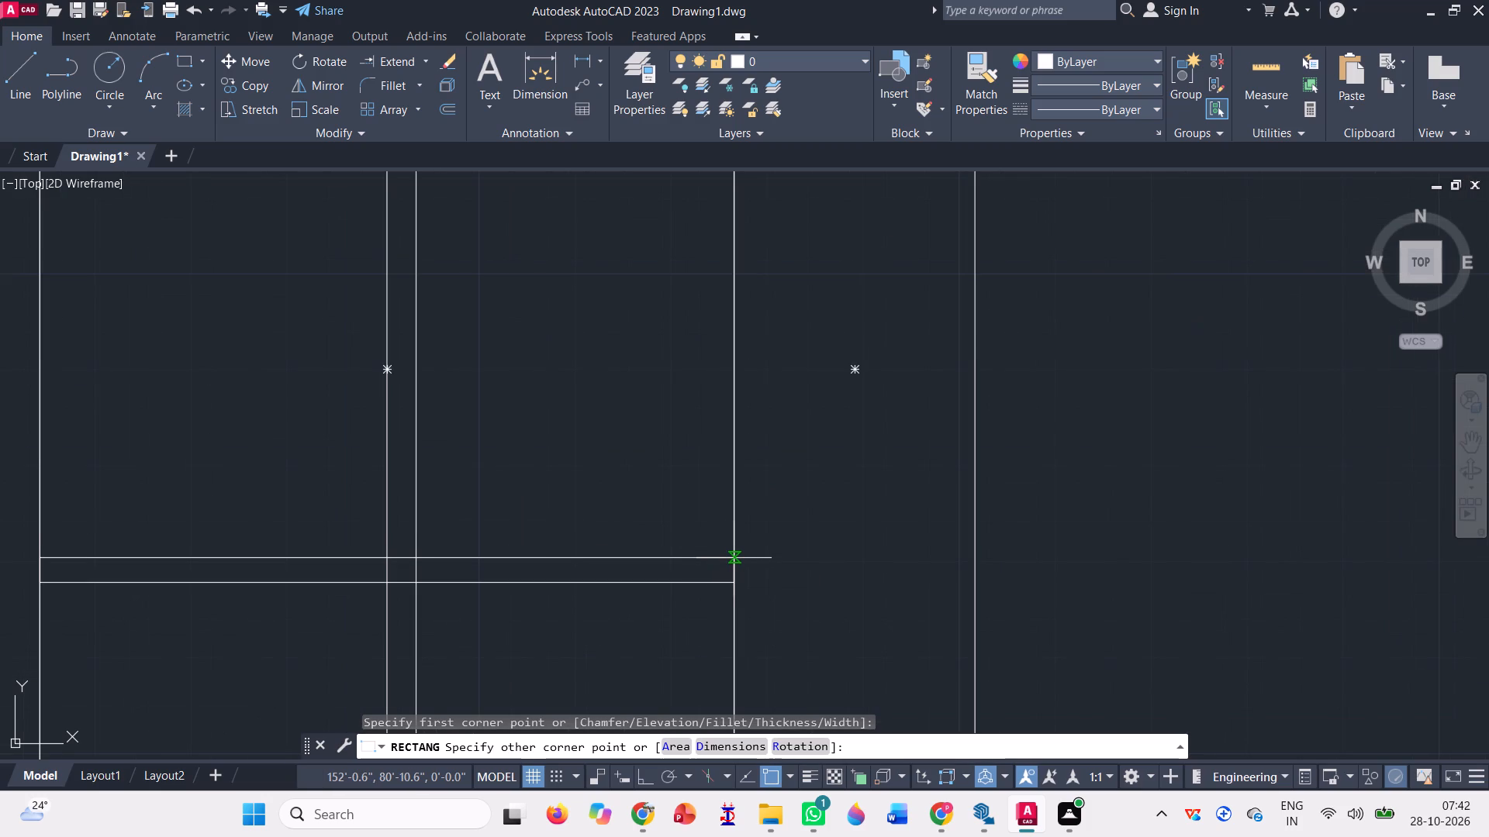
click(734, 557)
scroll(487, 532, down, 2)
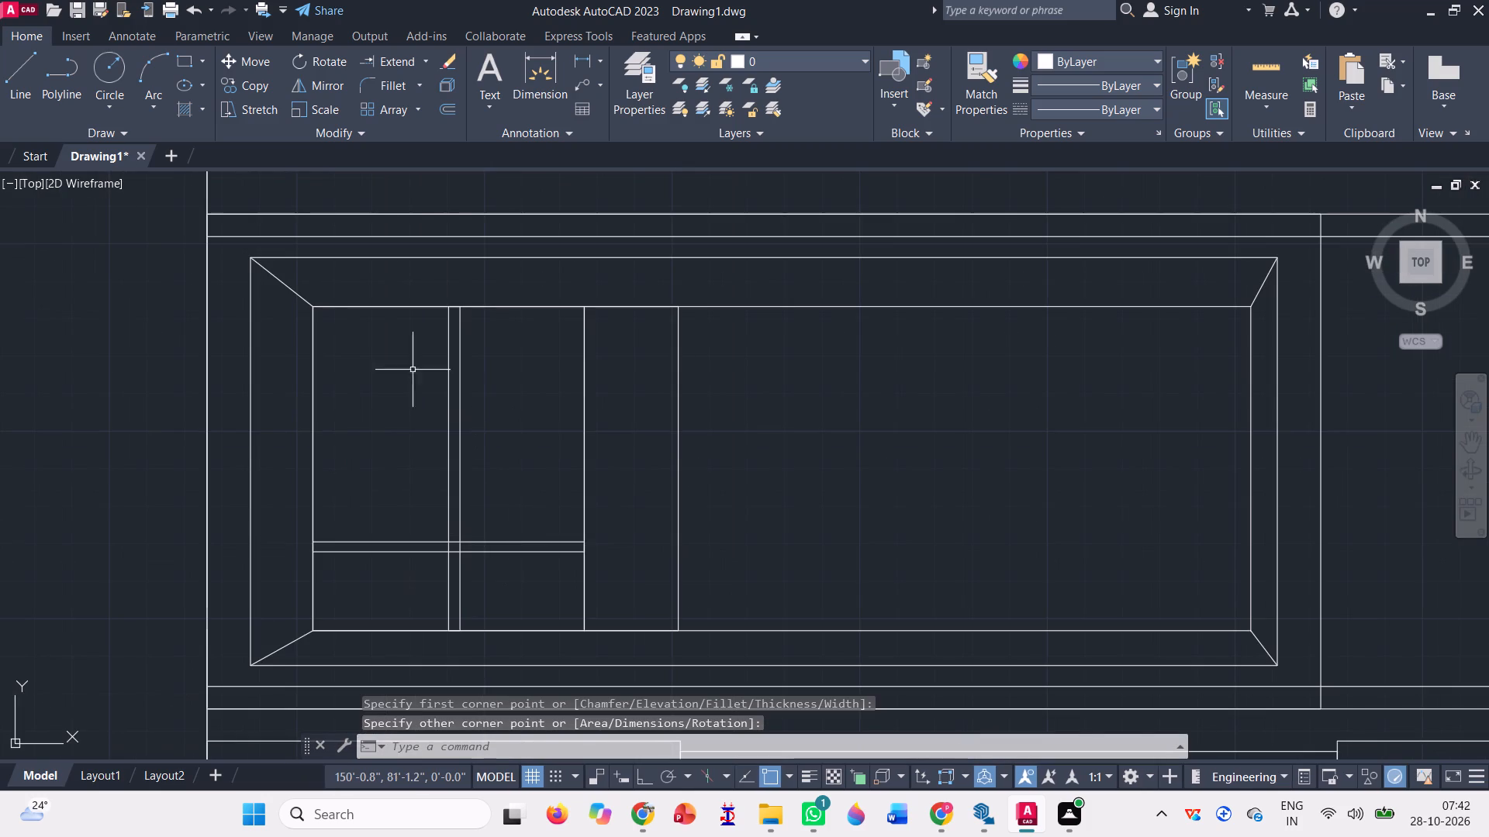
Erase the rectangle outlining the west opening.
click(349, 307)
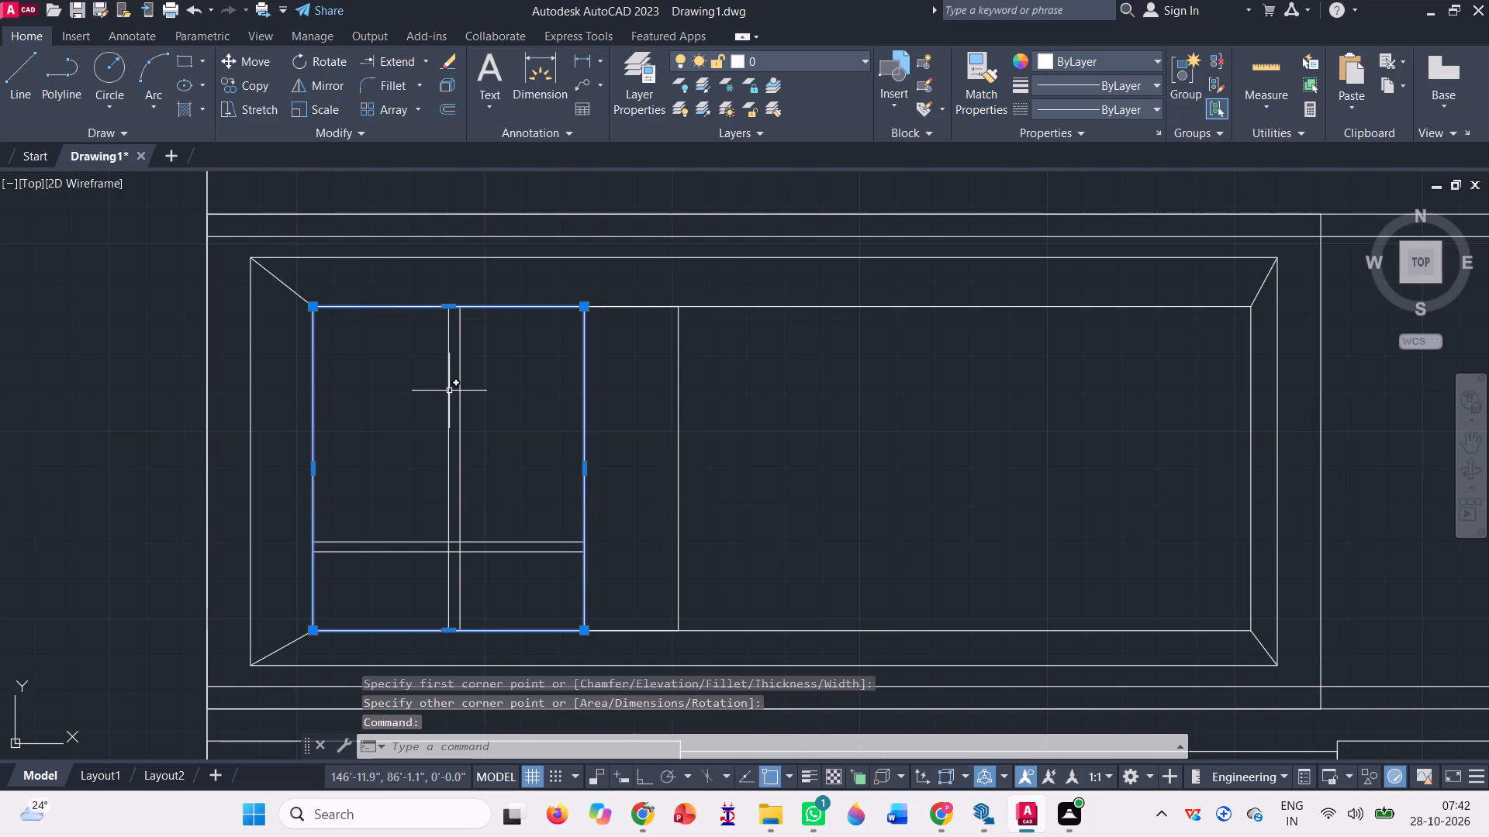
key(Delete)
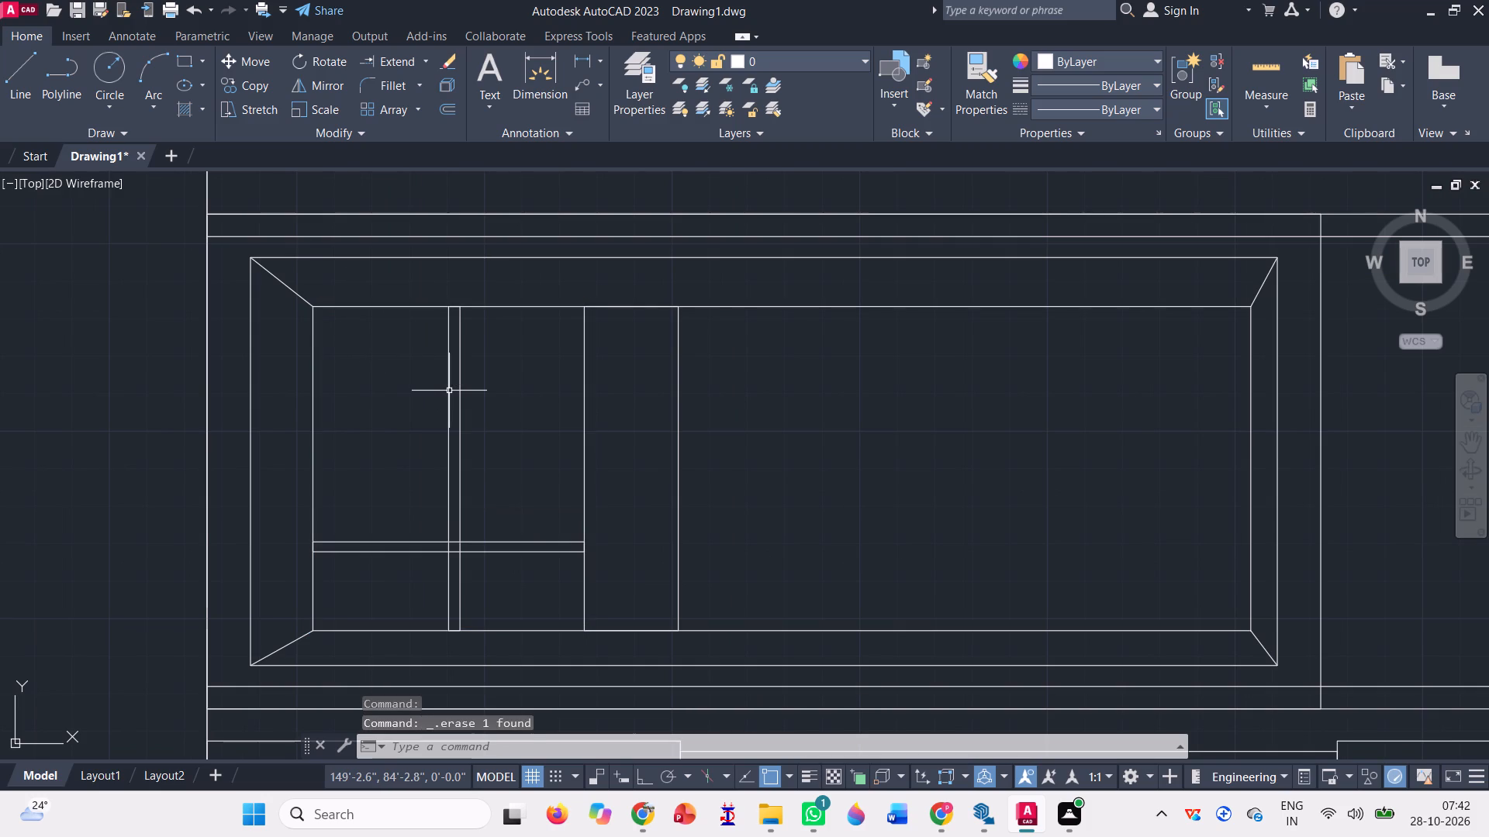
Draw a full-height rectangle inside the recess, wider than the pier and a small gap east of it.
scroll(431, 439, down, 1)
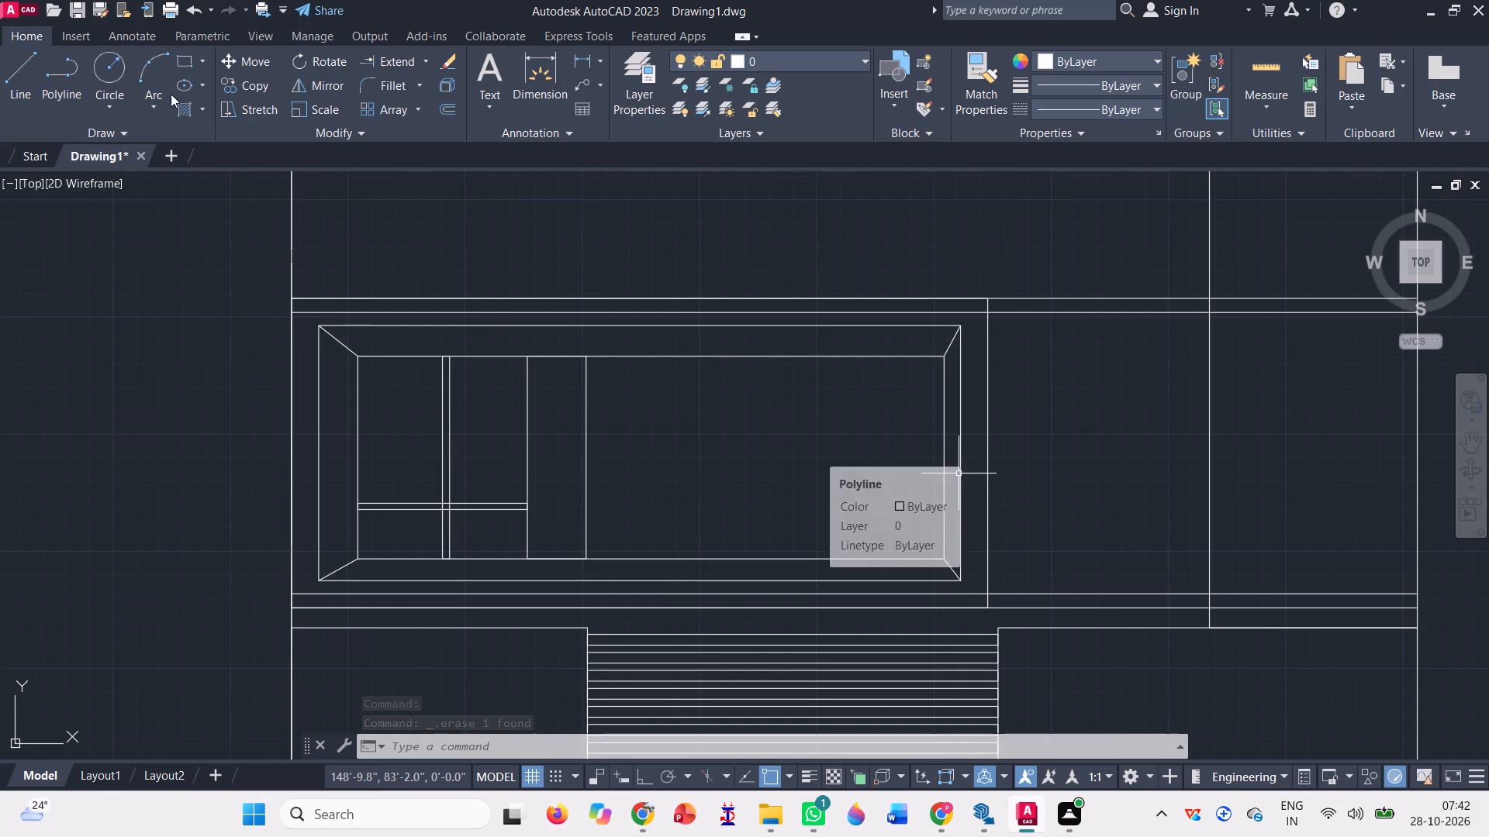
click(178, 56)
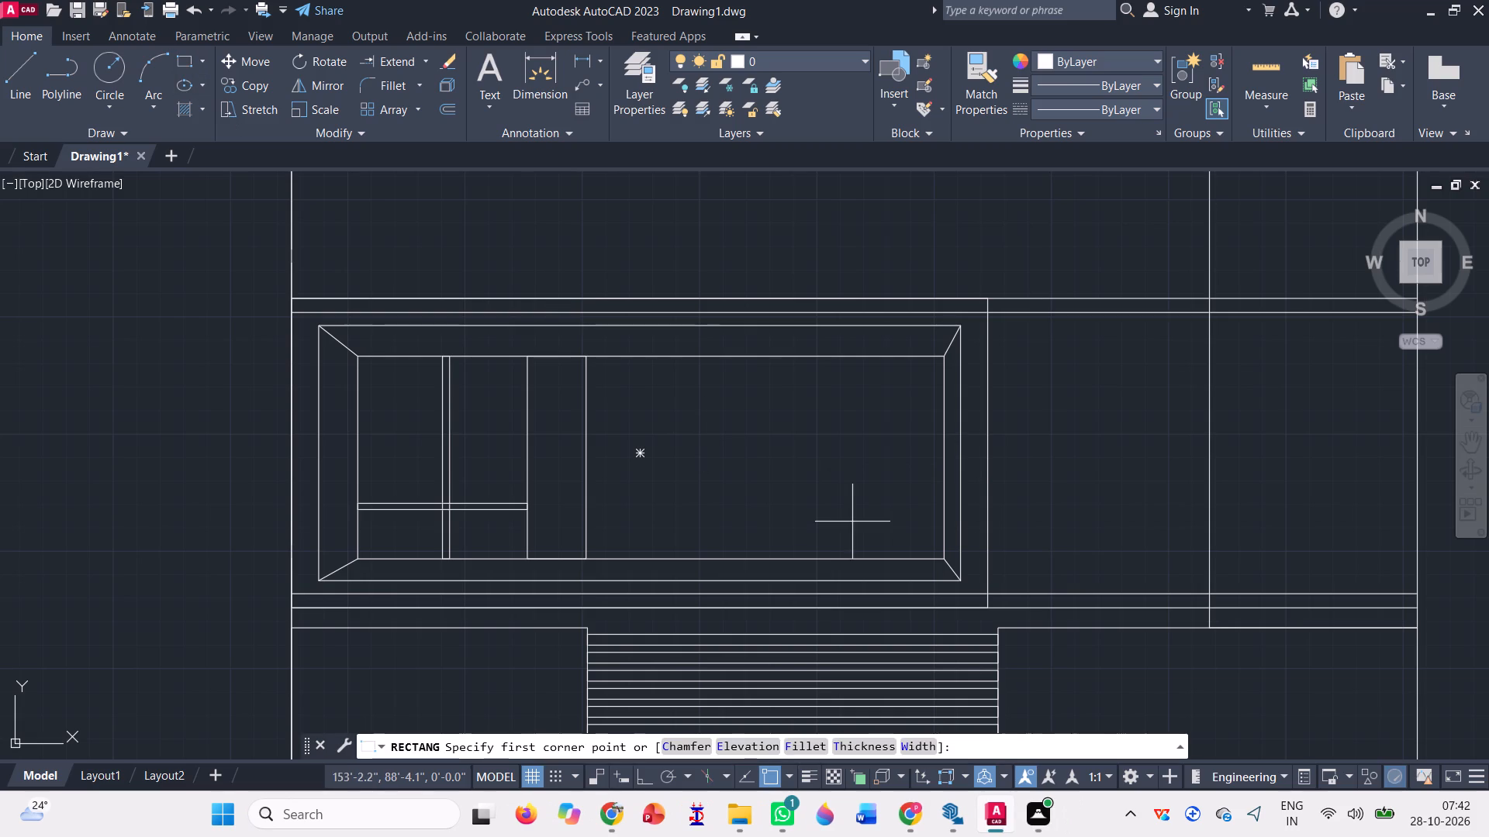
scroll(807, 546, up, 1)
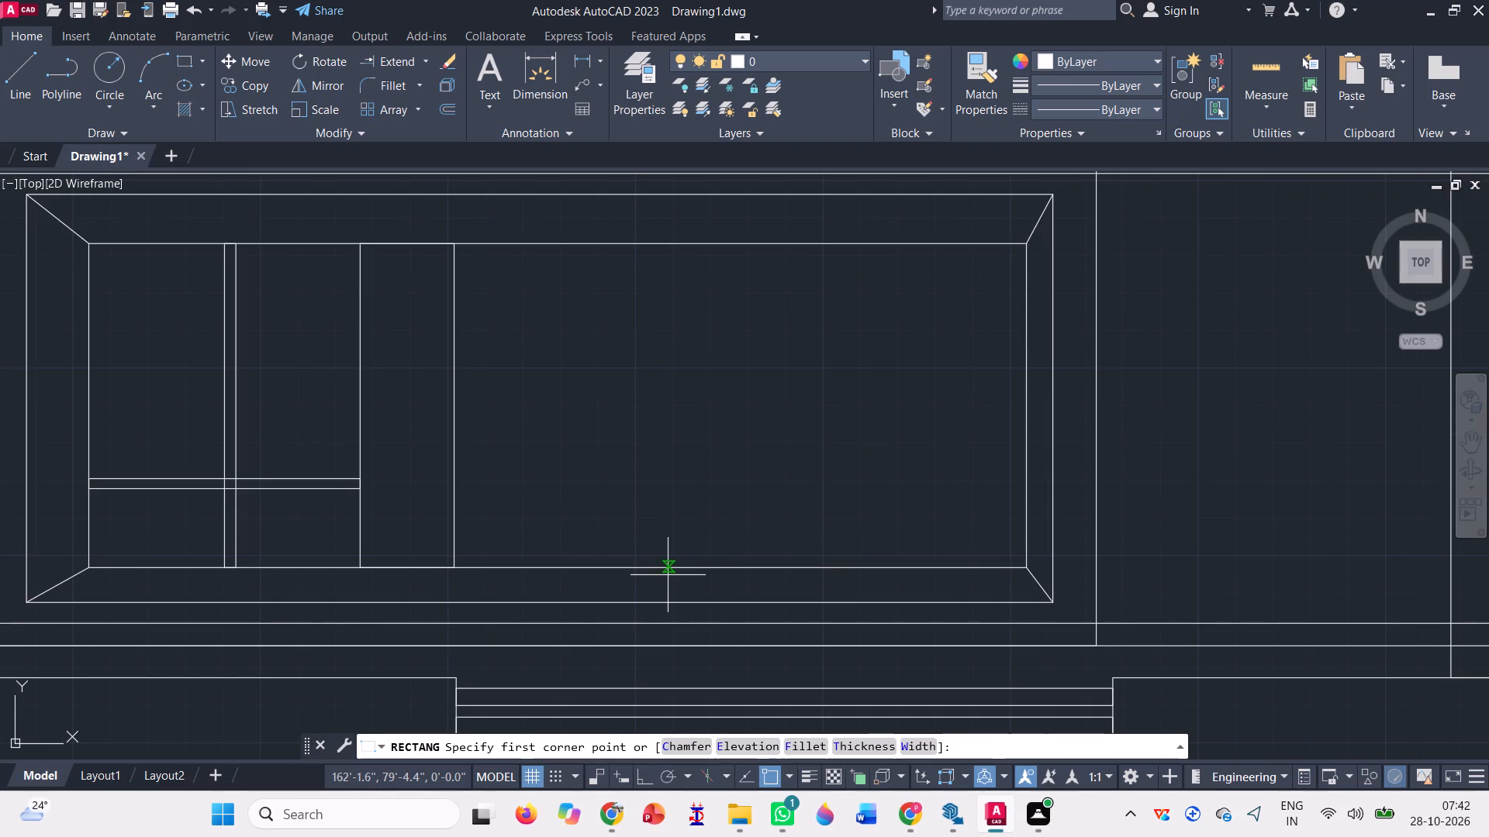
click(476, 245)
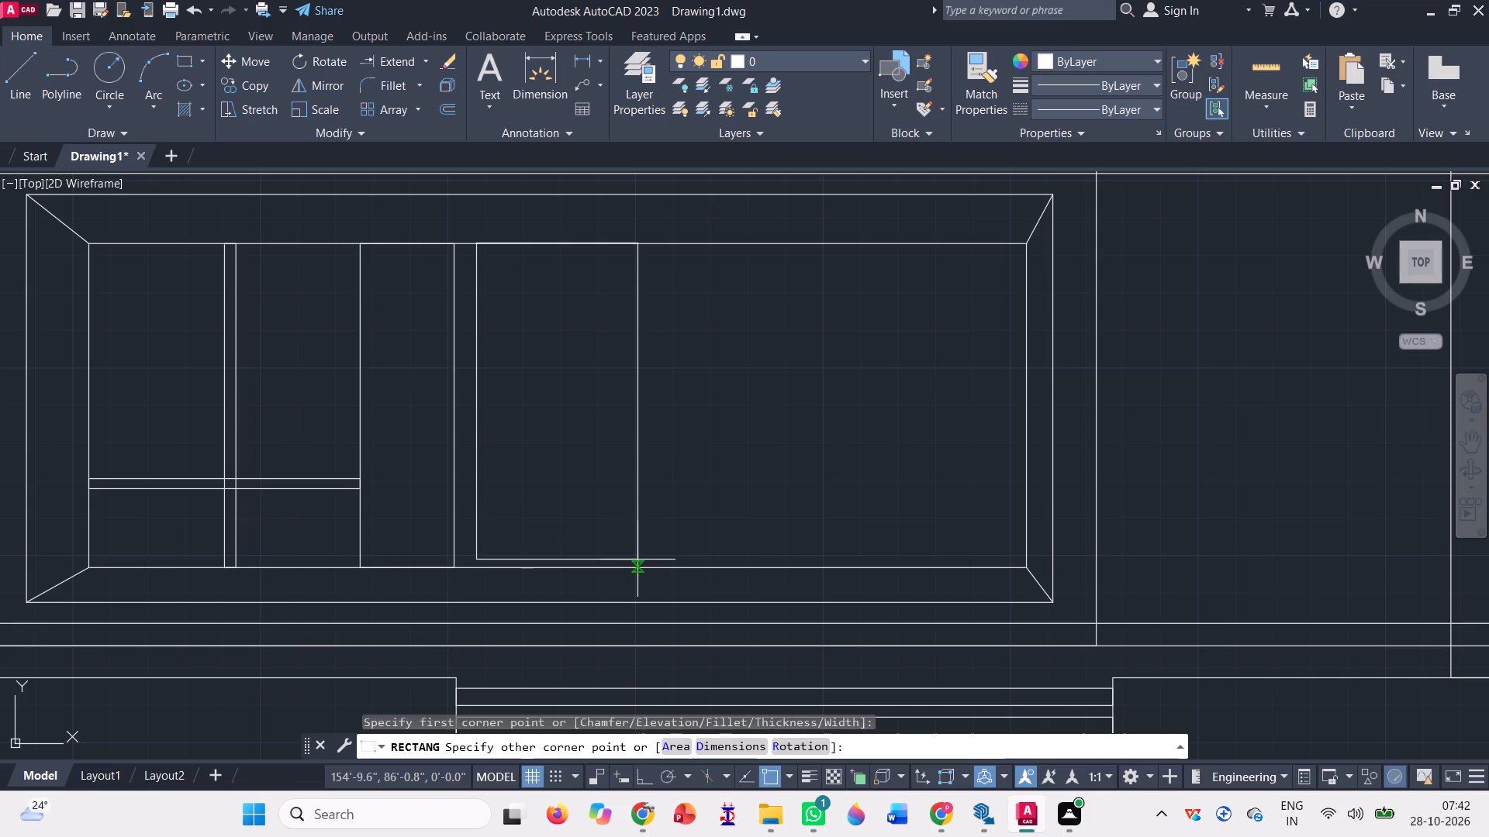
click(637, 567)
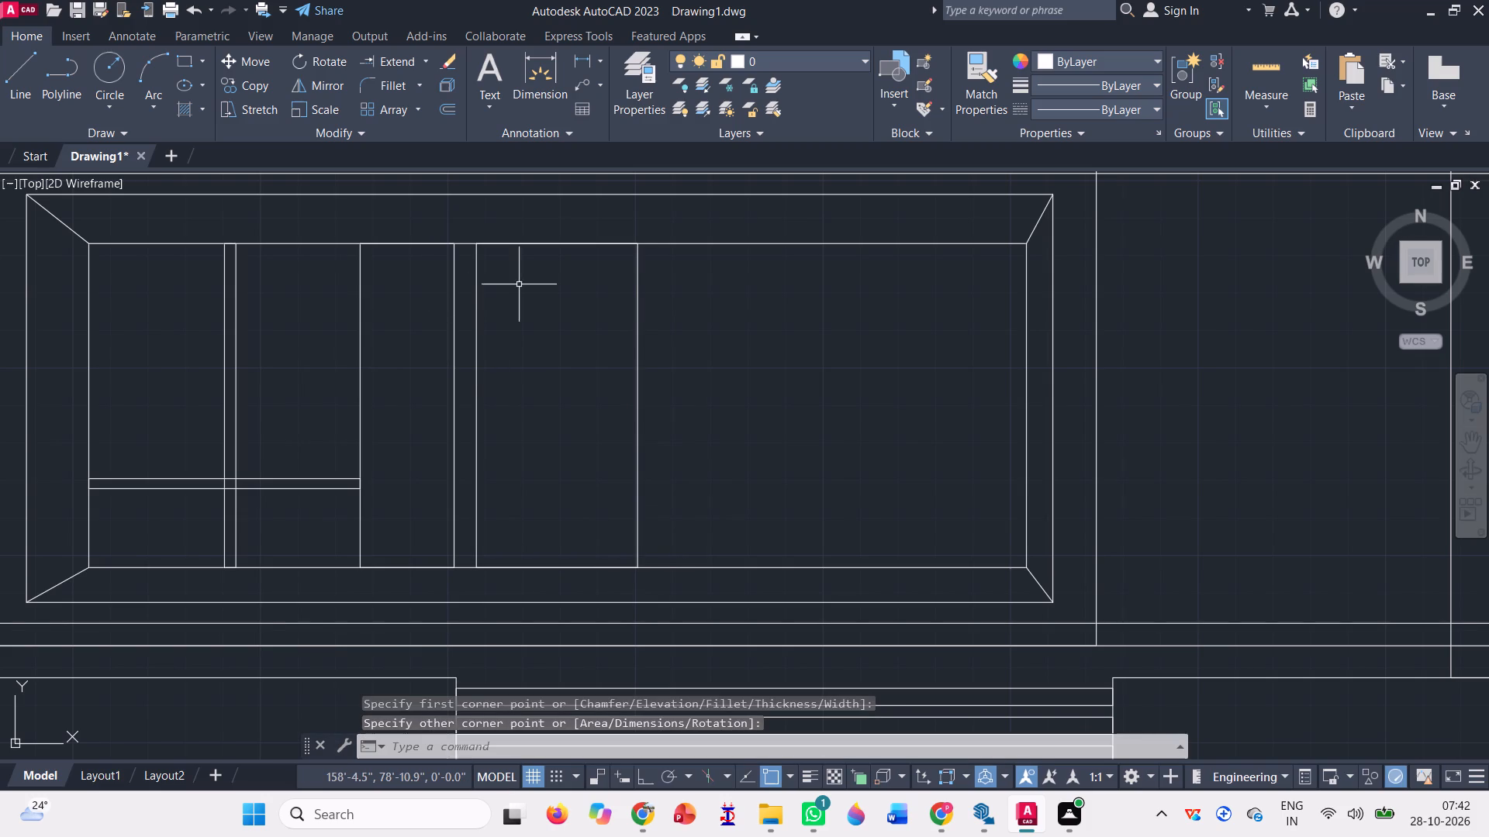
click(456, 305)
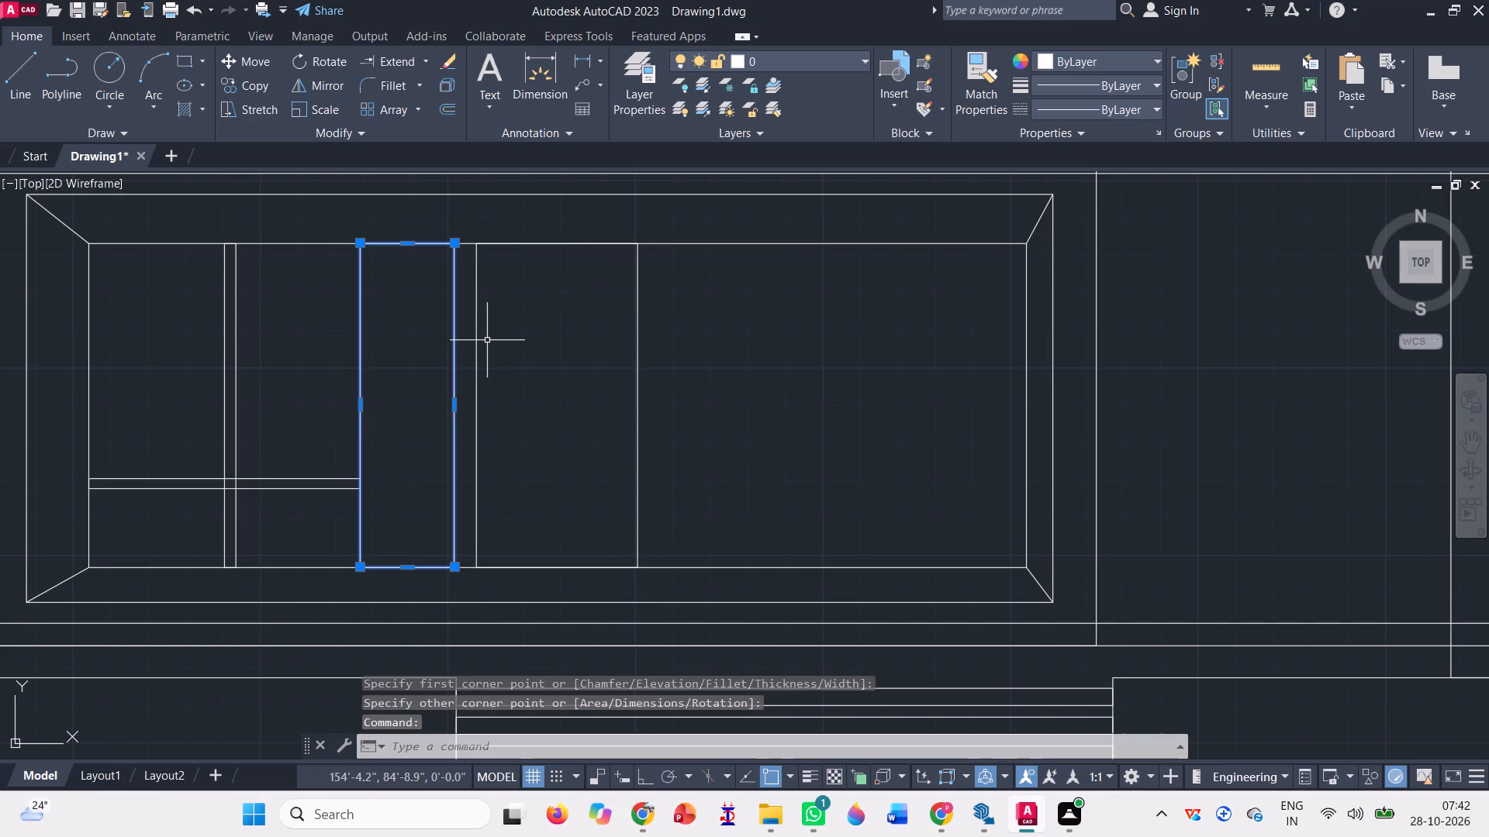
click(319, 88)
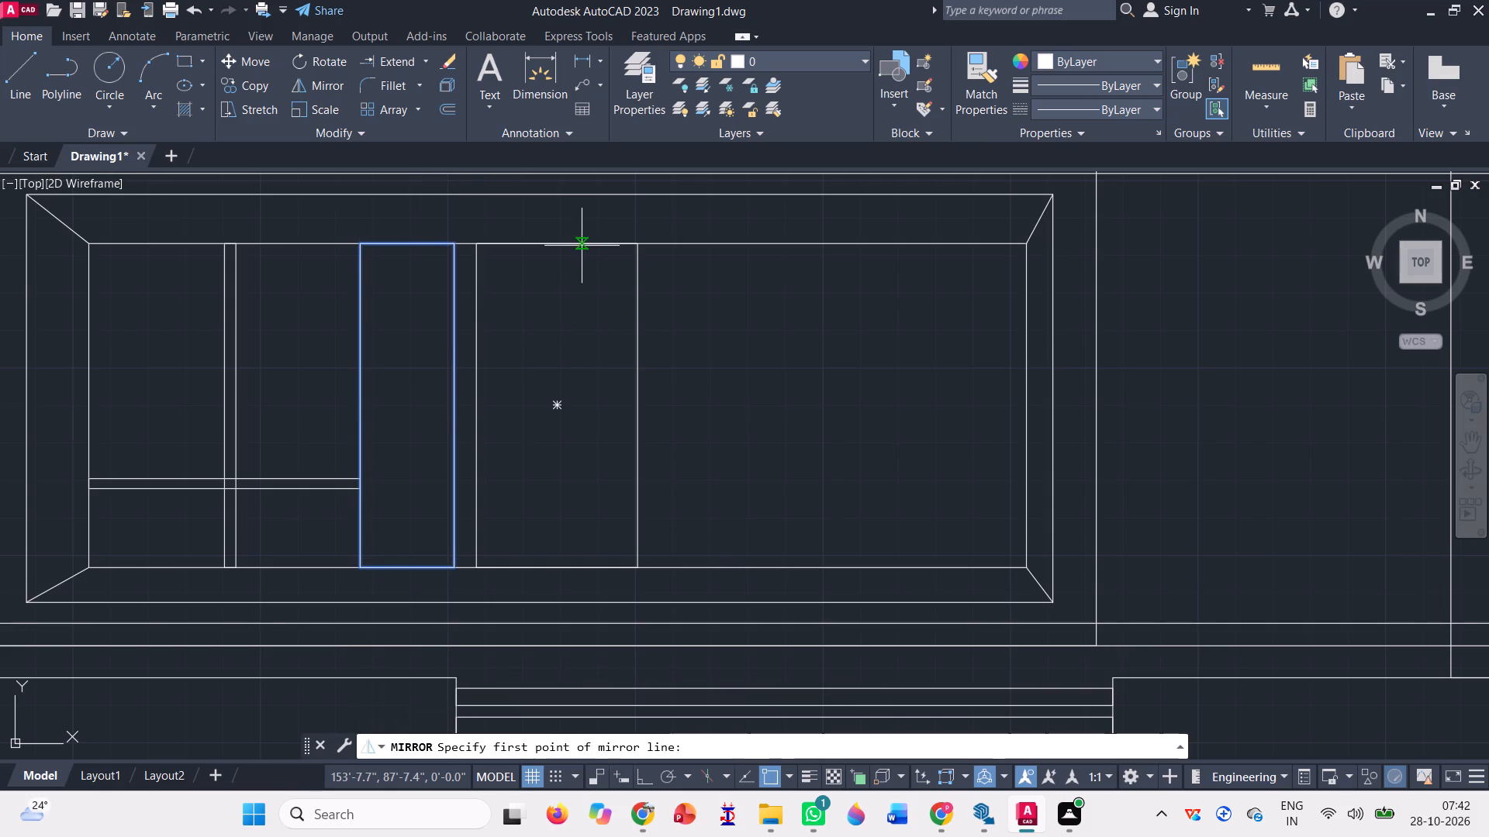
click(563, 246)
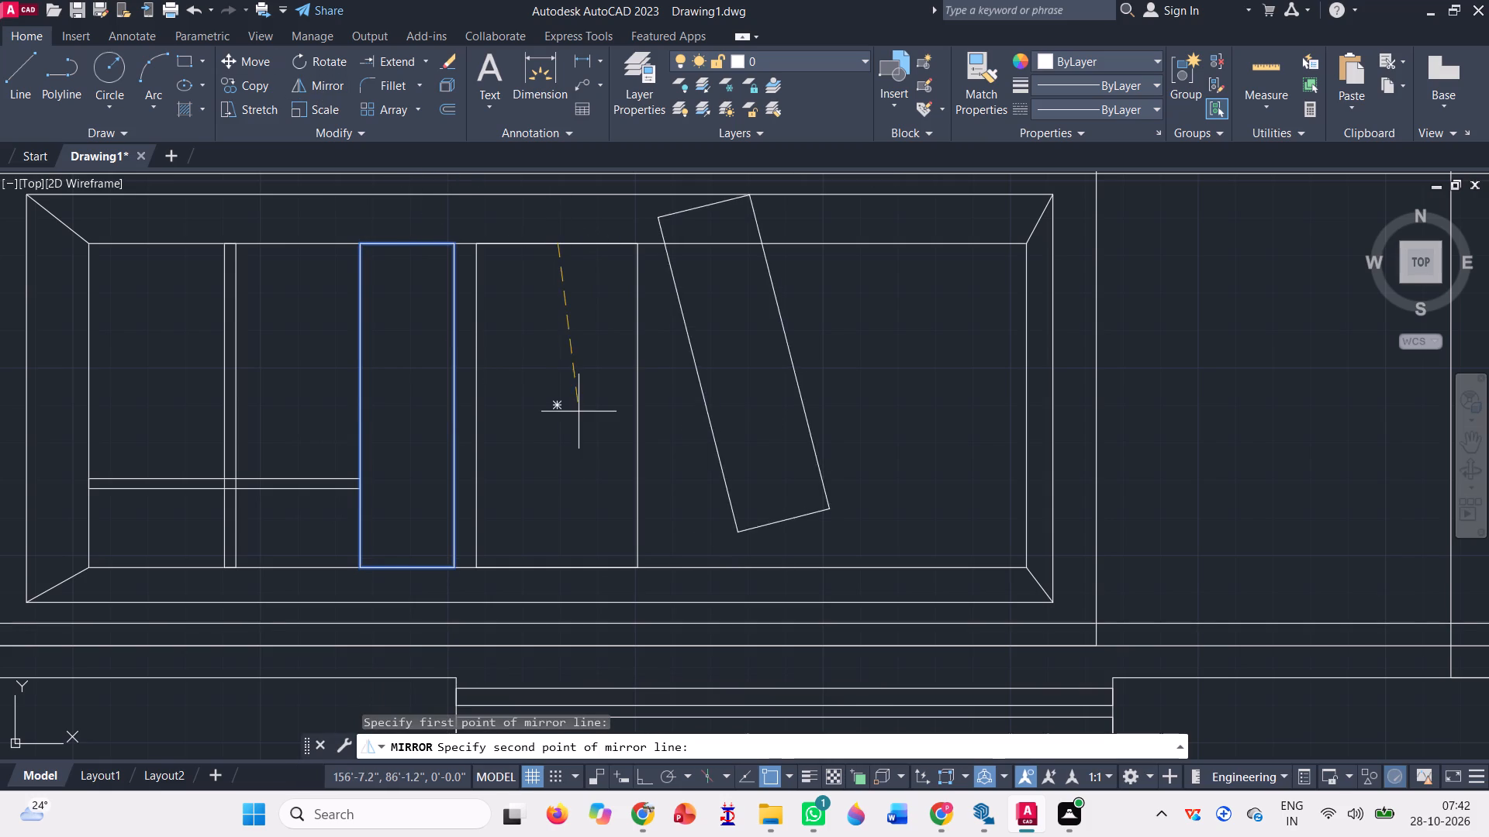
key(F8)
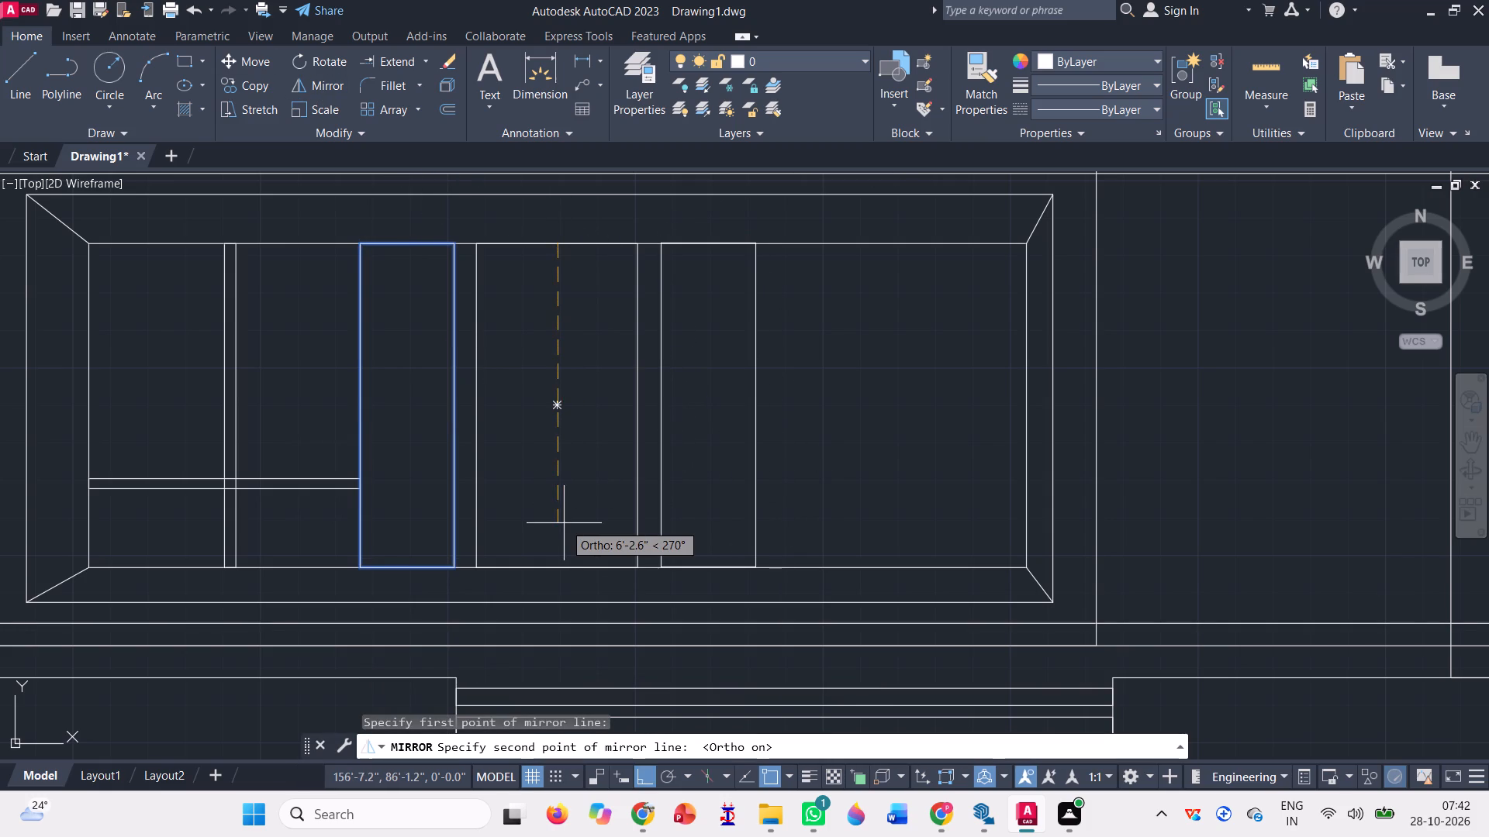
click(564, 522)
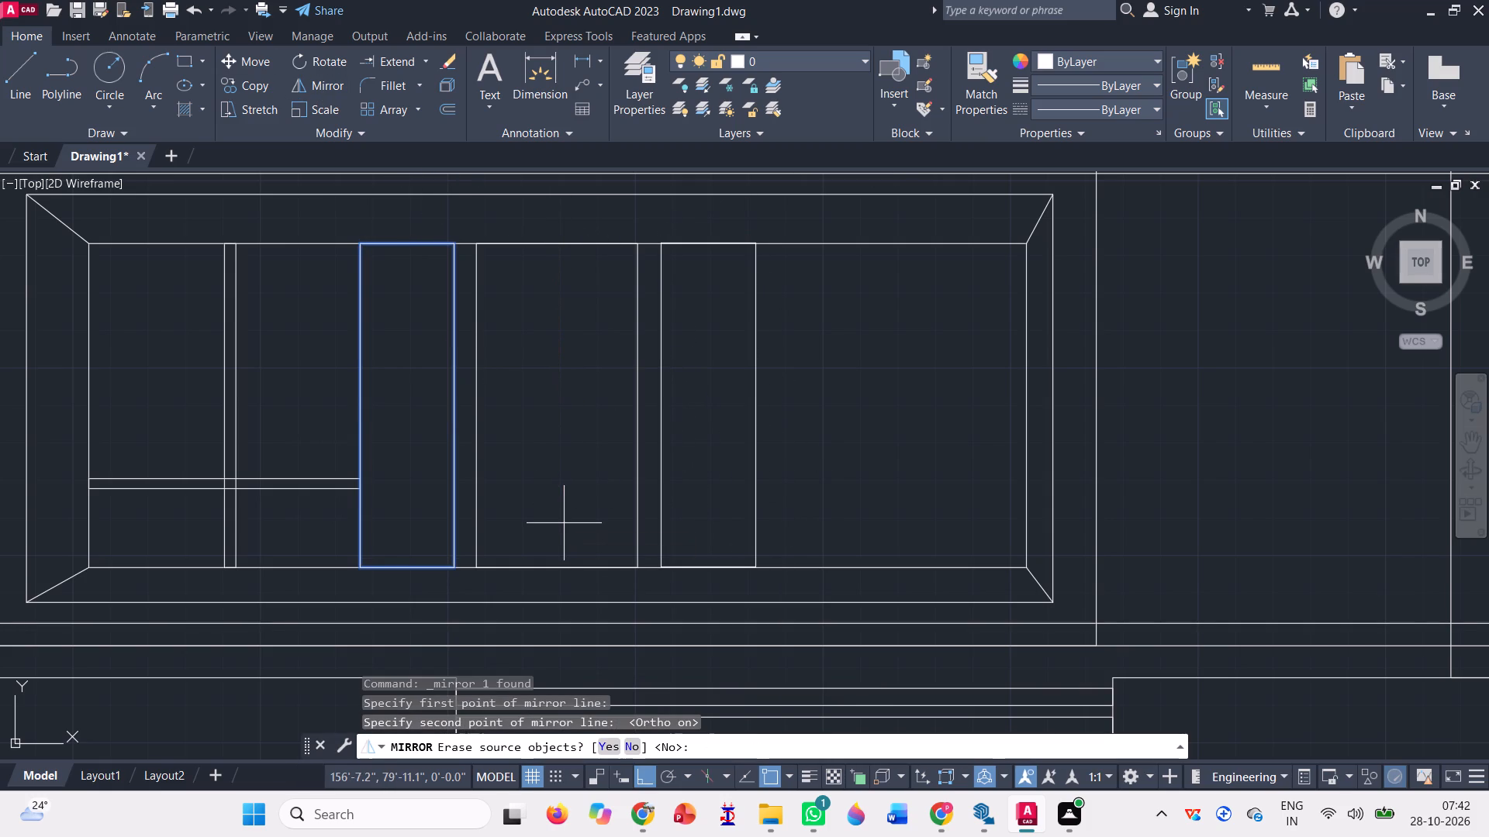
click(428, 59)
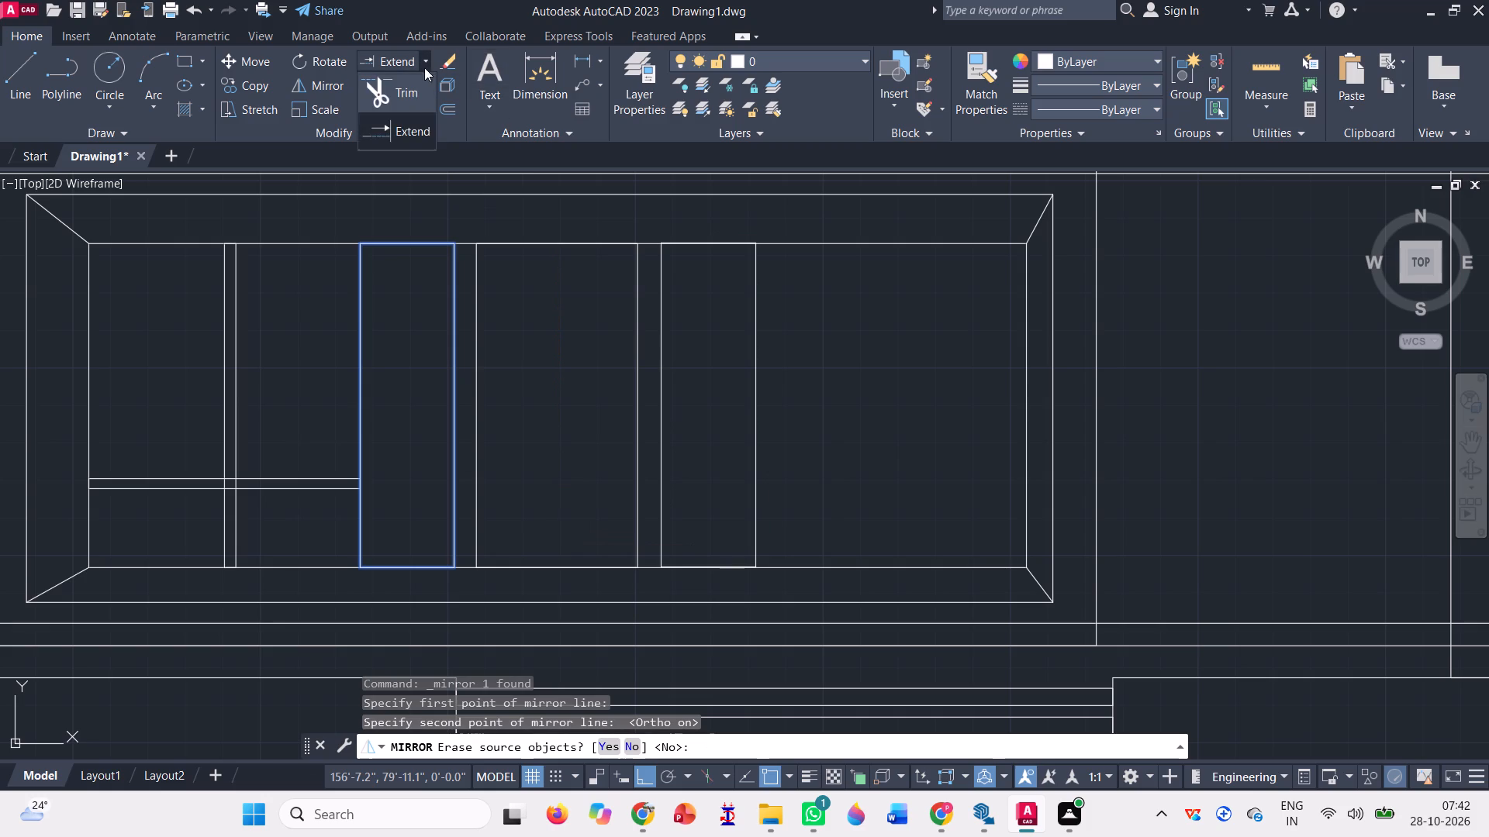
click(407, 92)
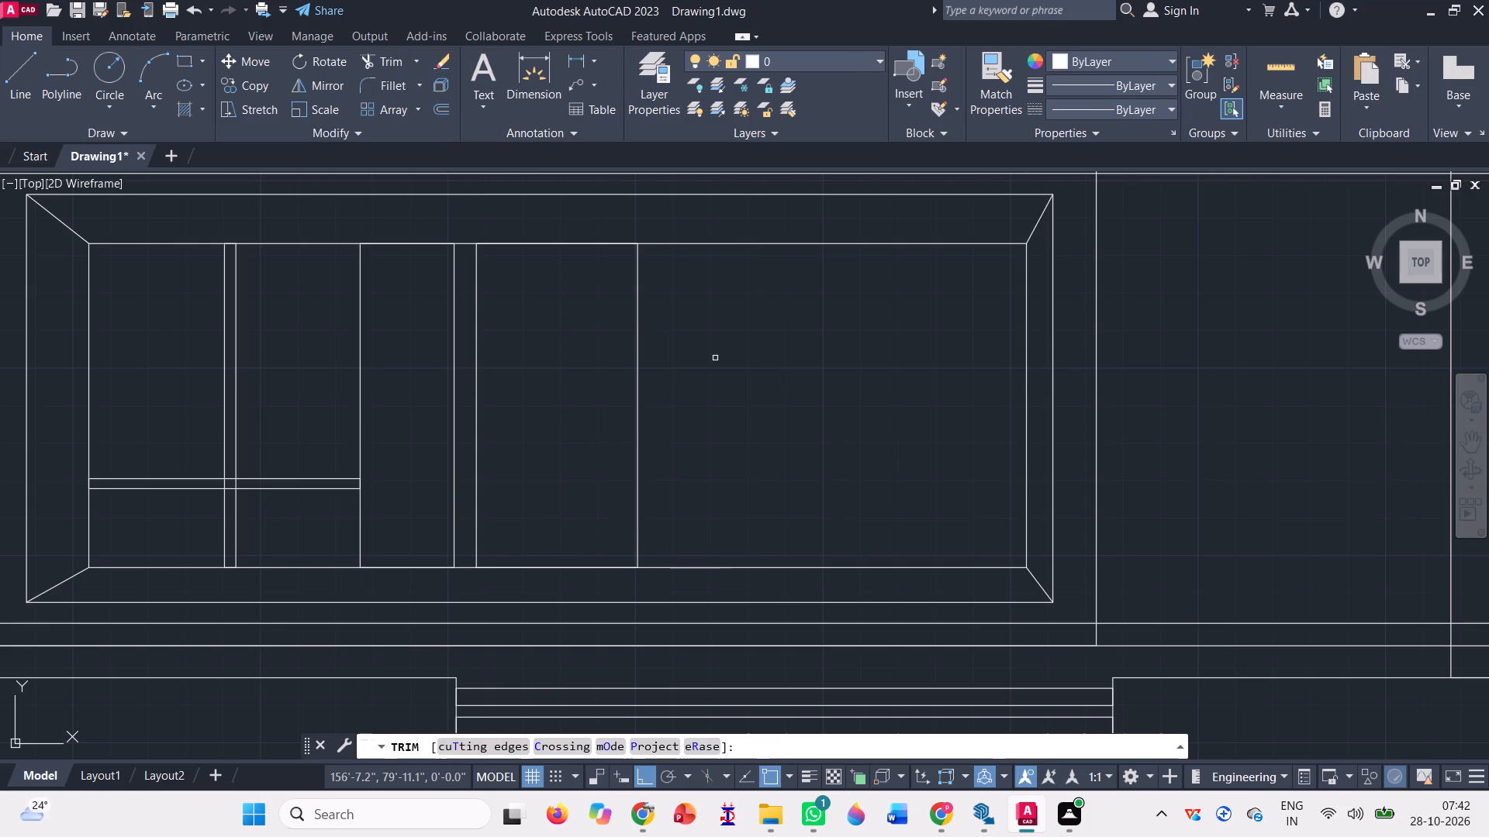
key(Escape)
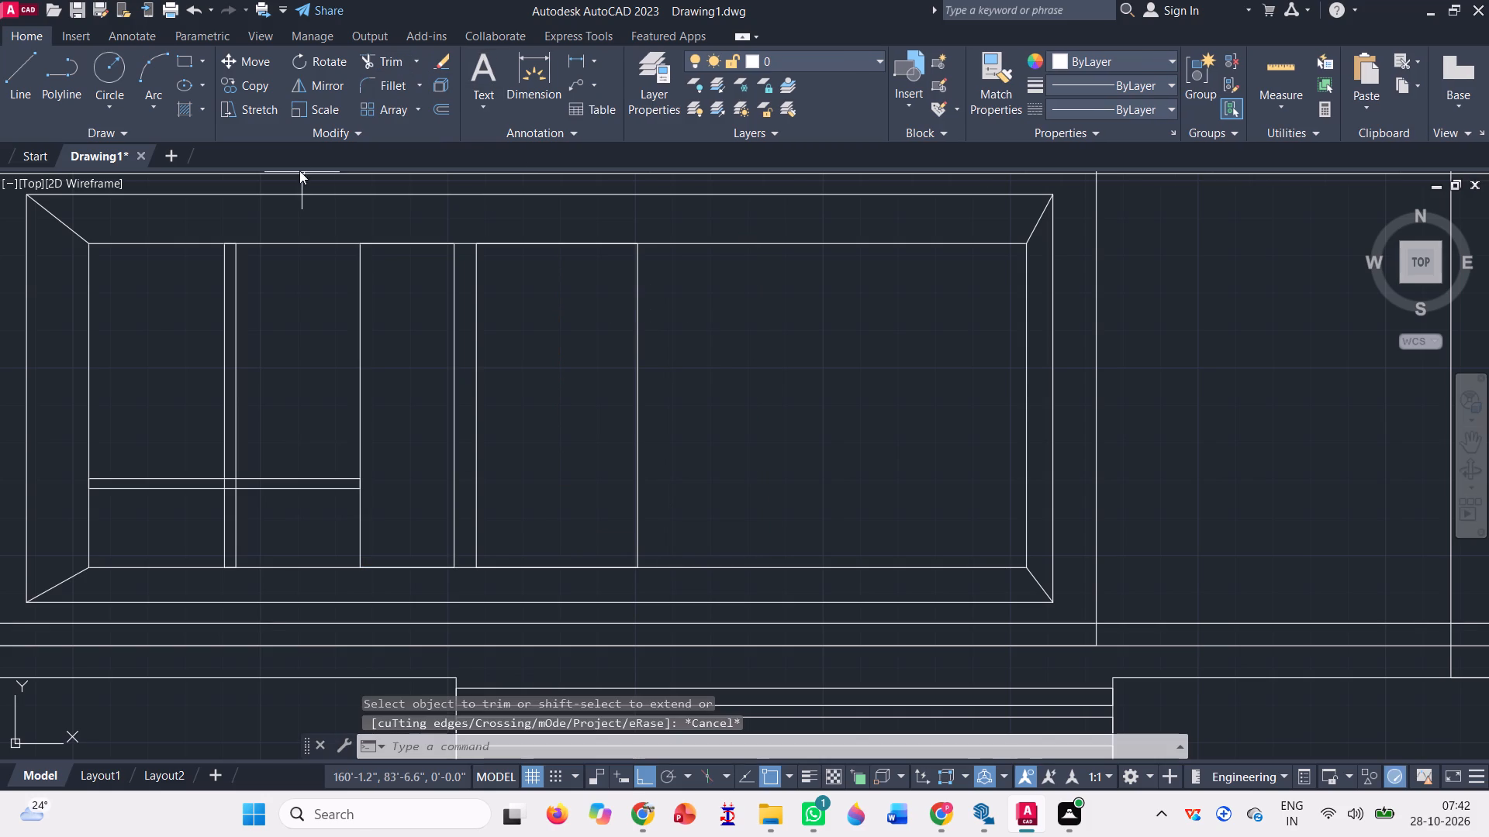
Mirror the pier rectangle about a near-vertical line through the top midpoint of the wider middle rectangle, keeping the original.
click(314, 85)
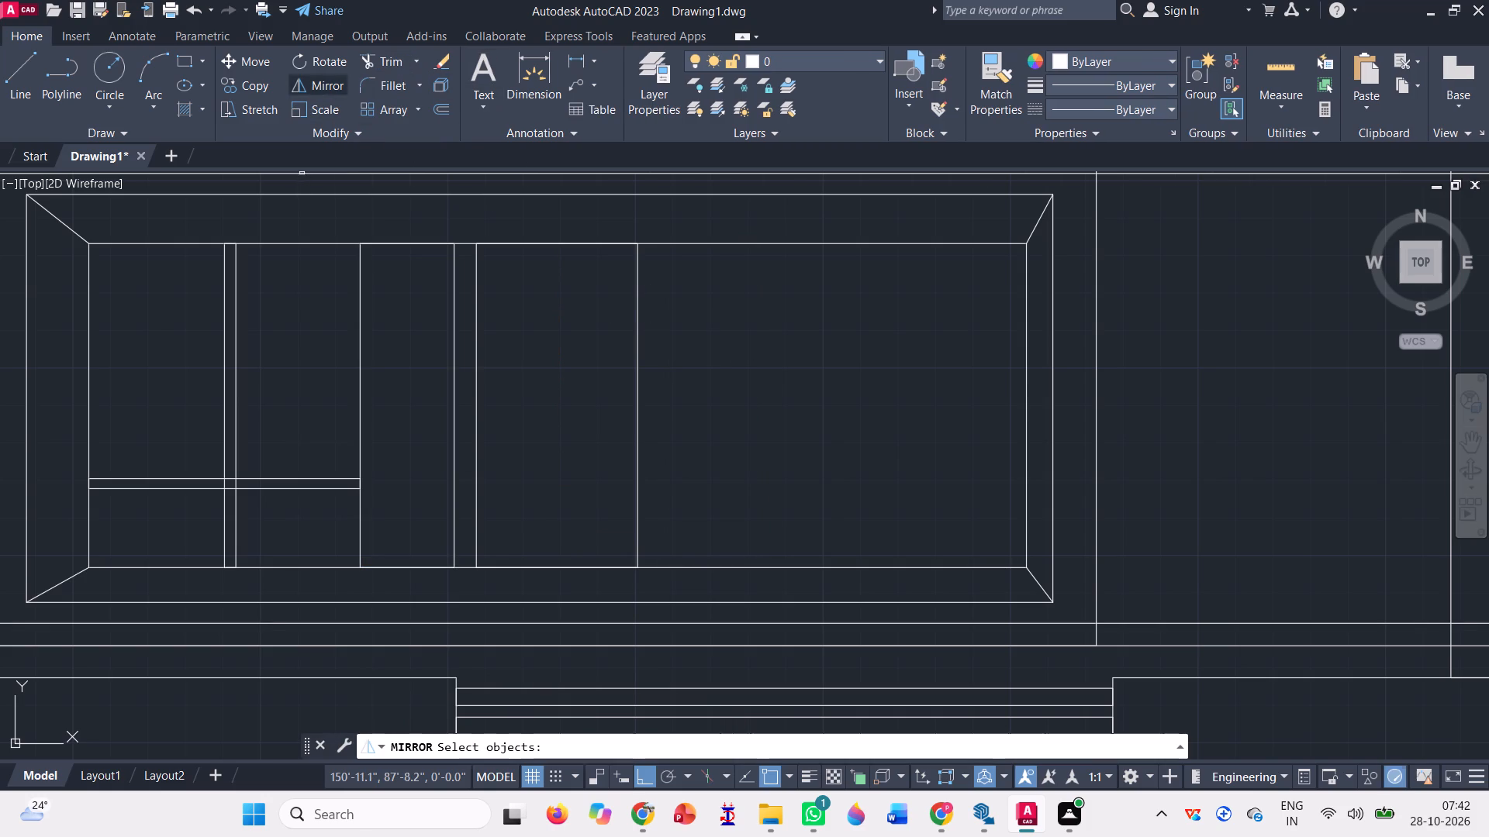
click(454, 384)
key(space)
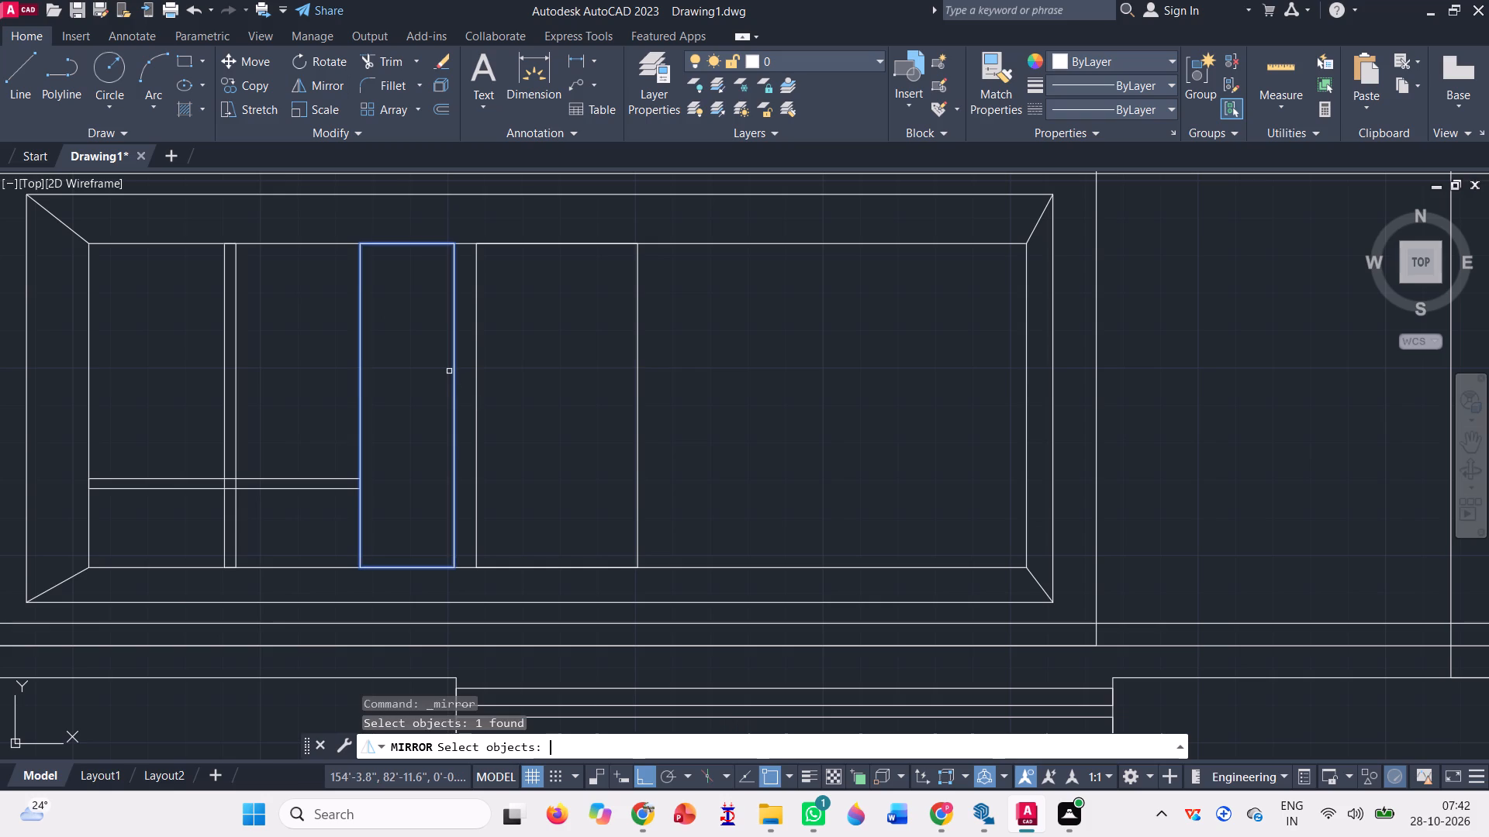
click(562, 243)
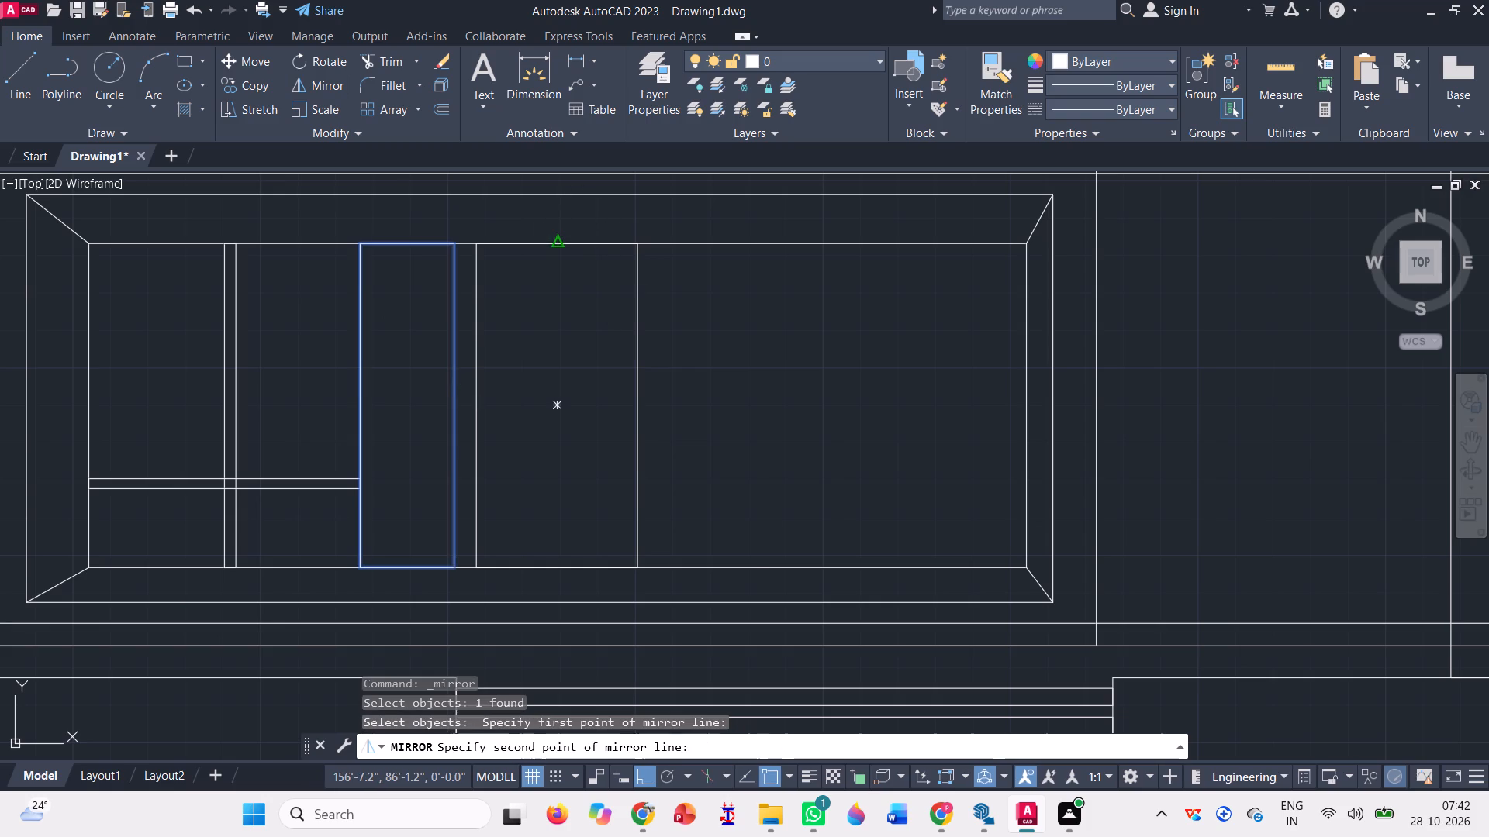
click(561, 414)
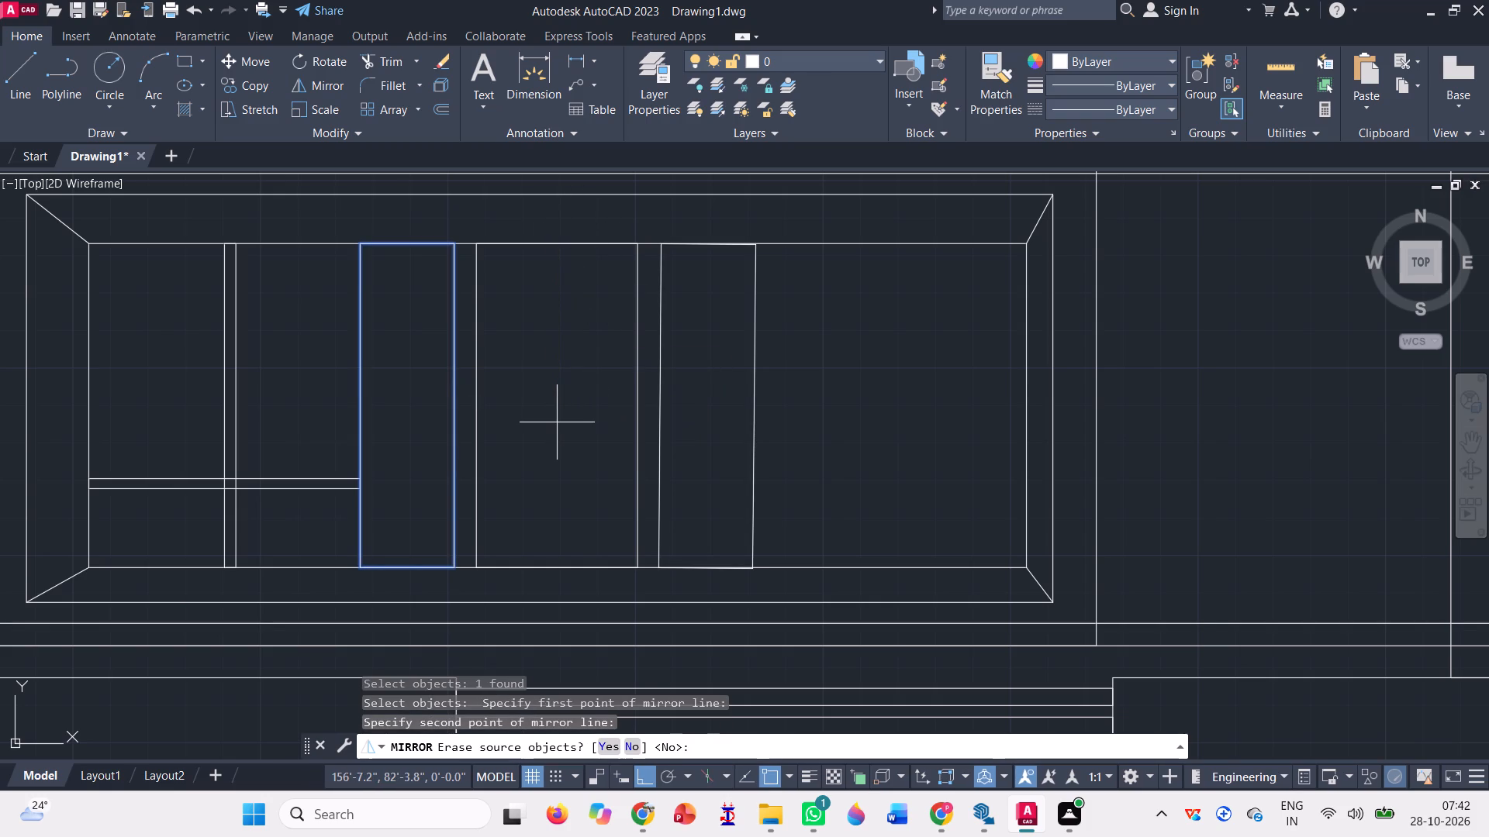
key(space)
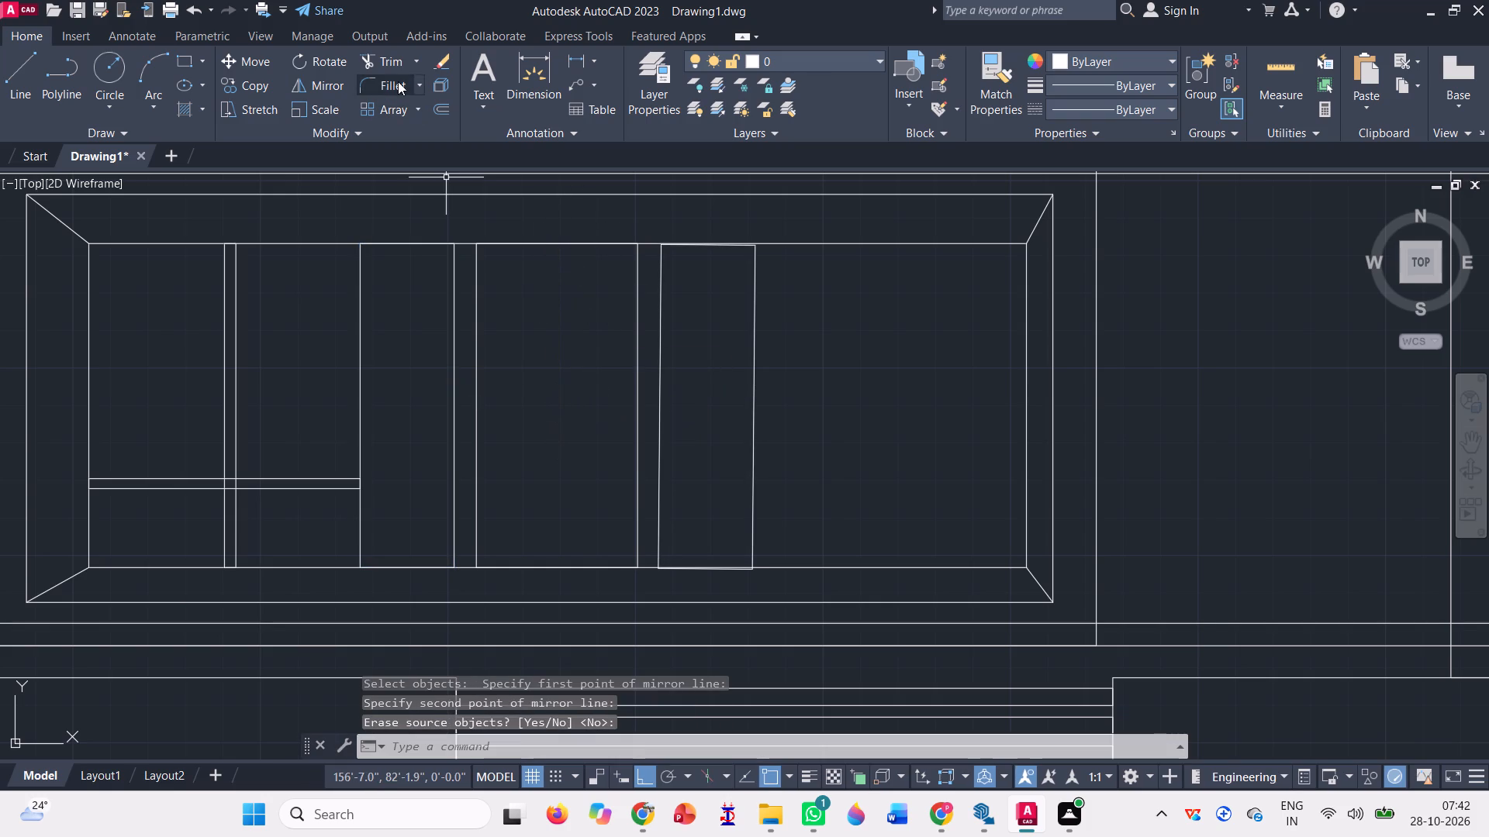
Trim away the east and top edges of the mirrored pier rectangle.
click(378, 57)
click(710, 374)
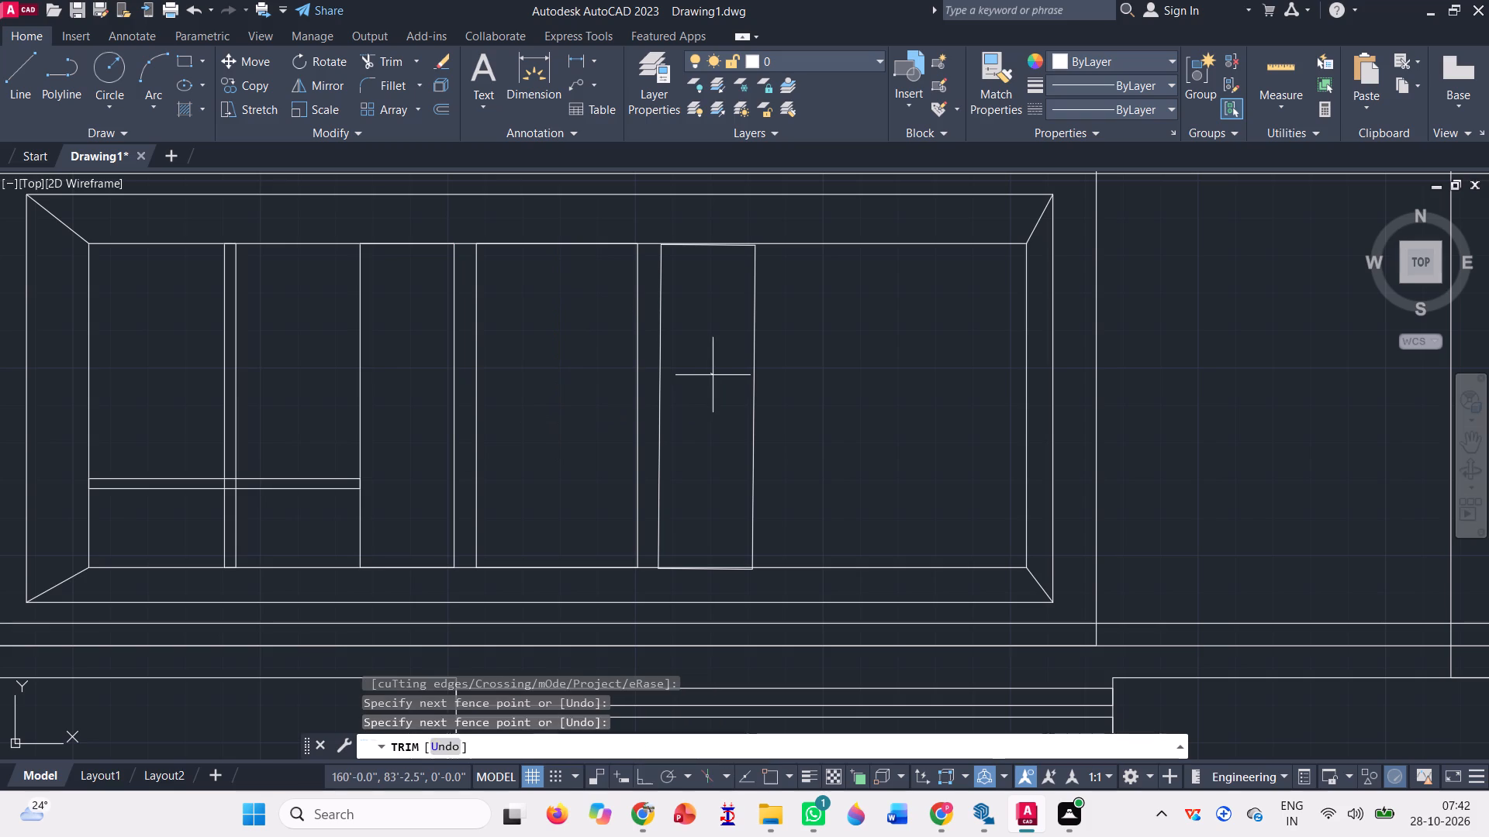
click(786, 344)
scroll(711, 239, up, 4)
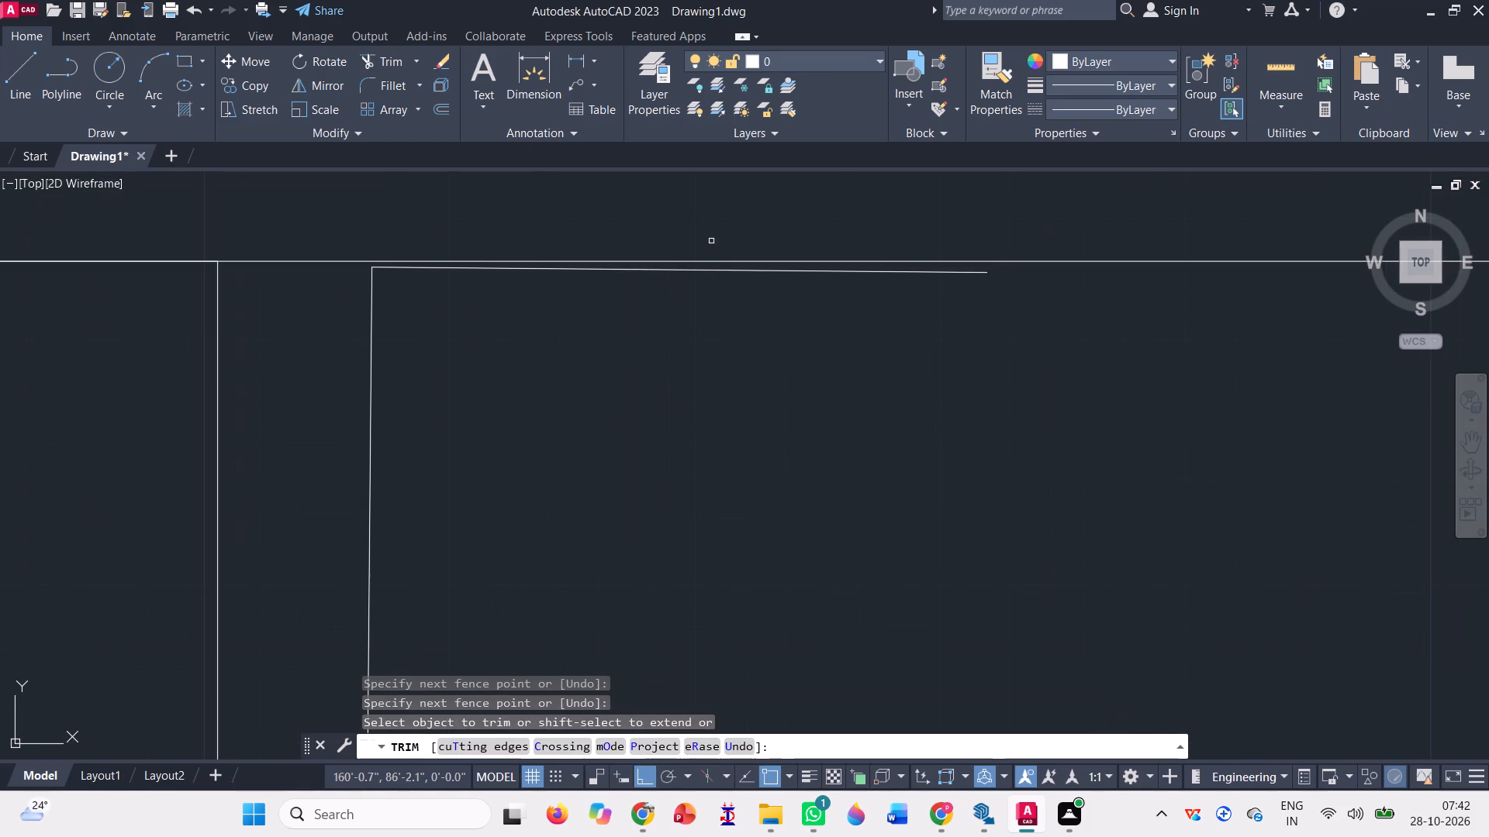
click(741, 270)
Trim the mirrored pier's lower end where it overruns the recess's bottom edge.
scroll(622, 310, down, 2)
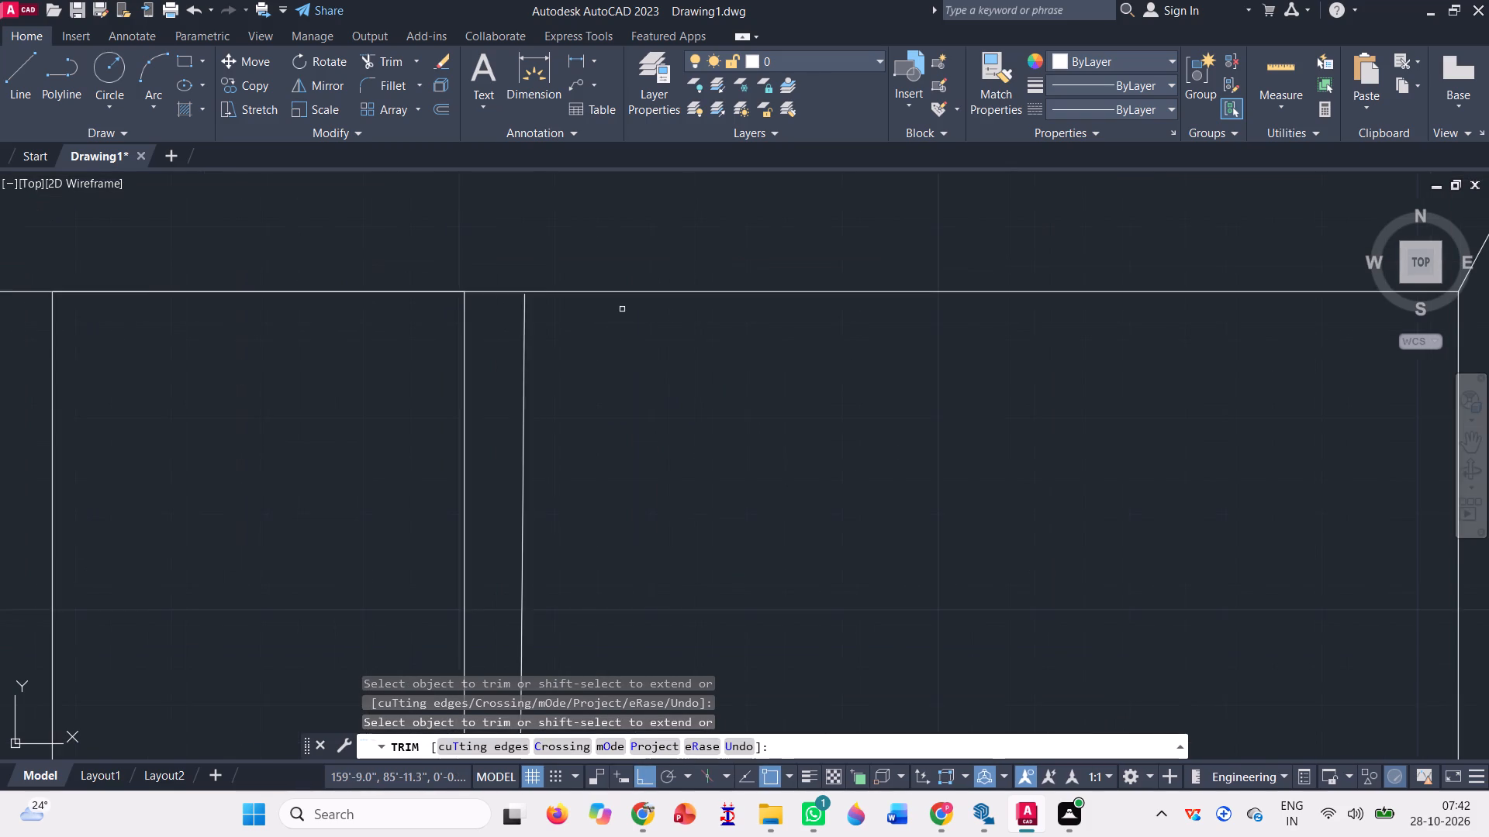
scroll(622, 301, down, 2)
scroll(671, 392, down, 1)
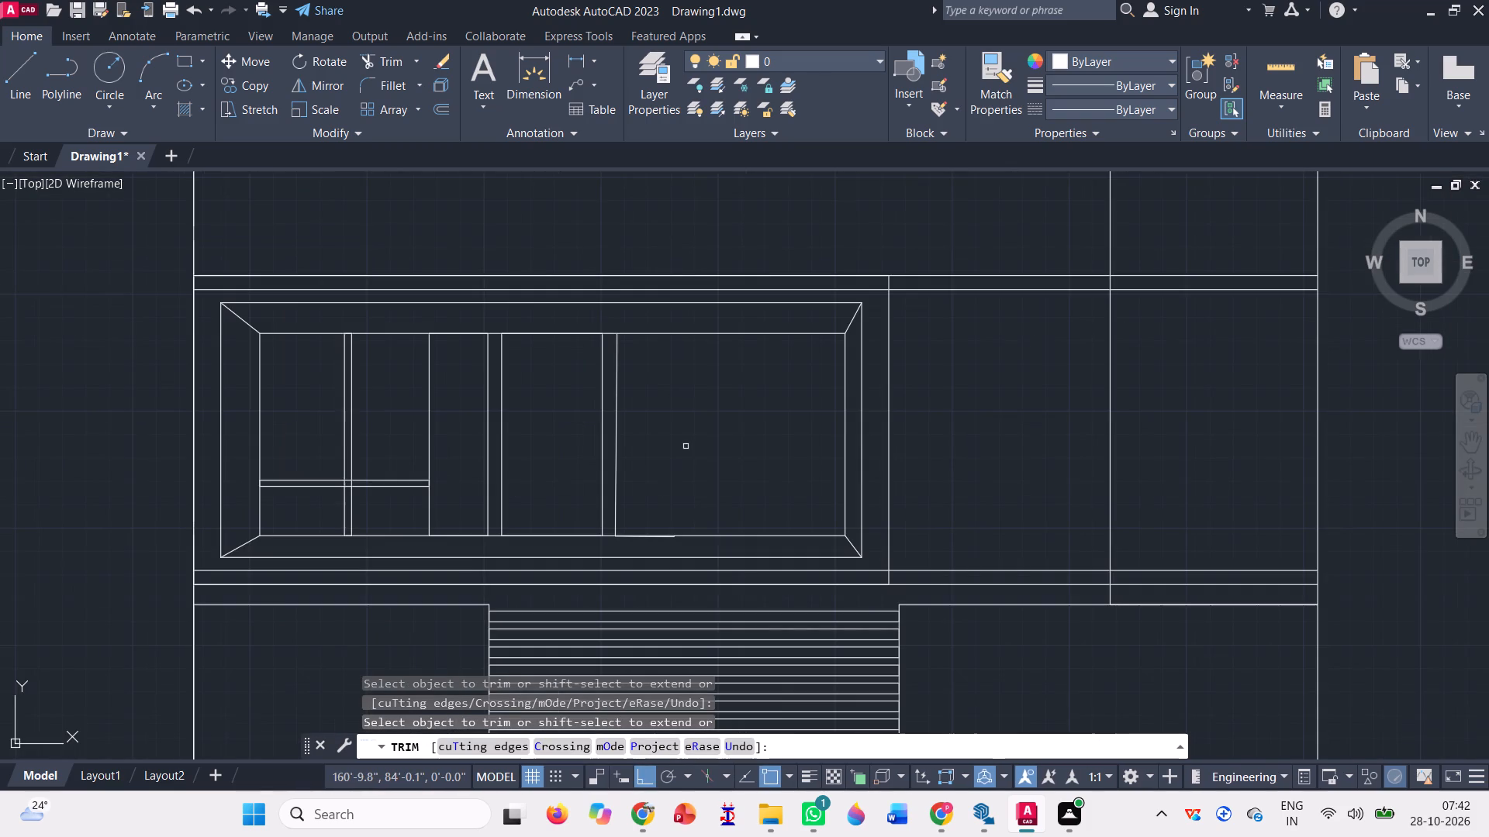
scroll(620, 549, up, 6)
scroll(551, 480, up, 3)
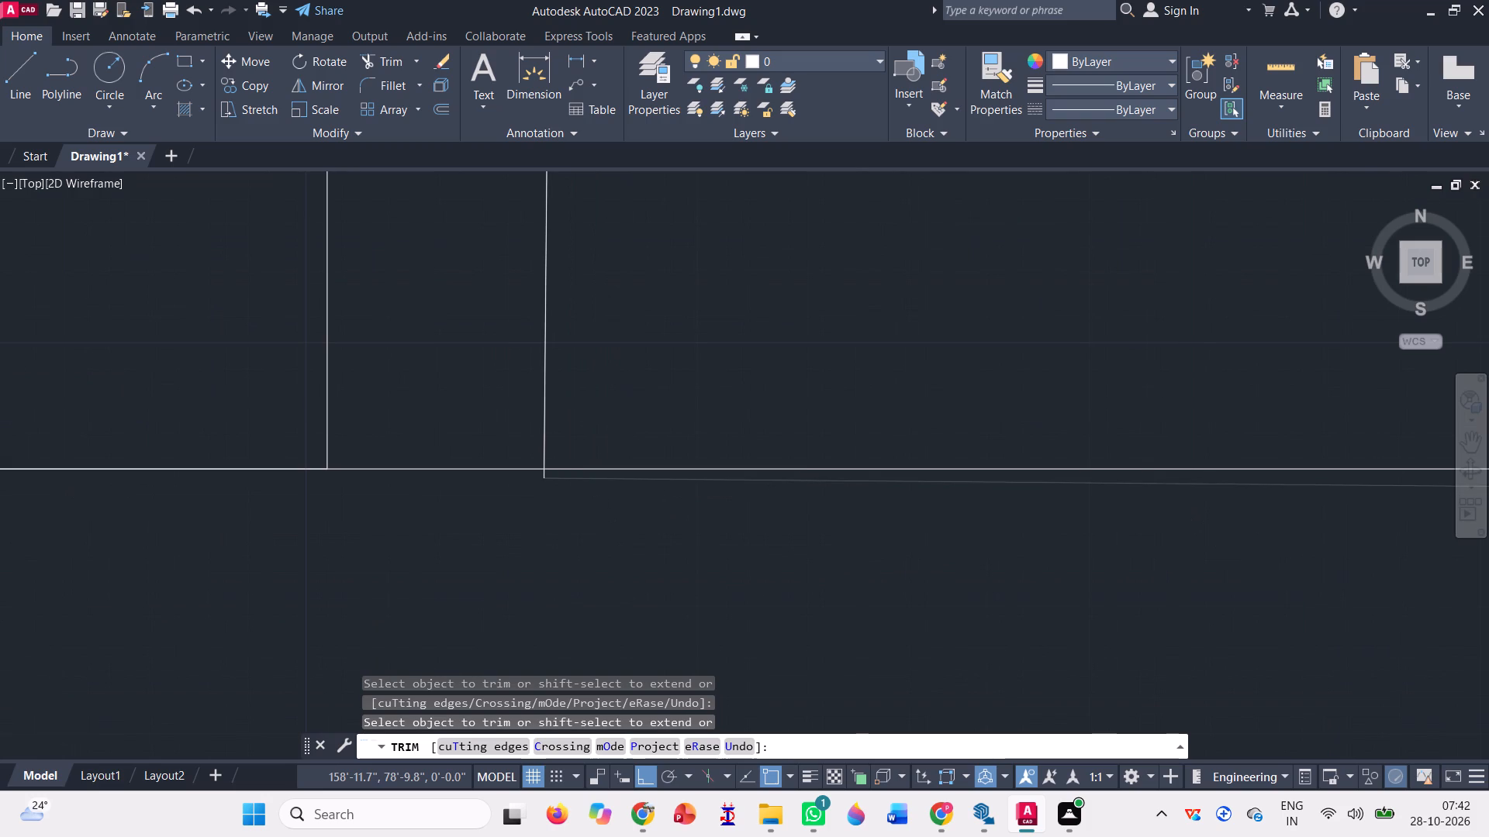
click(508, 462)
click(606, 486)
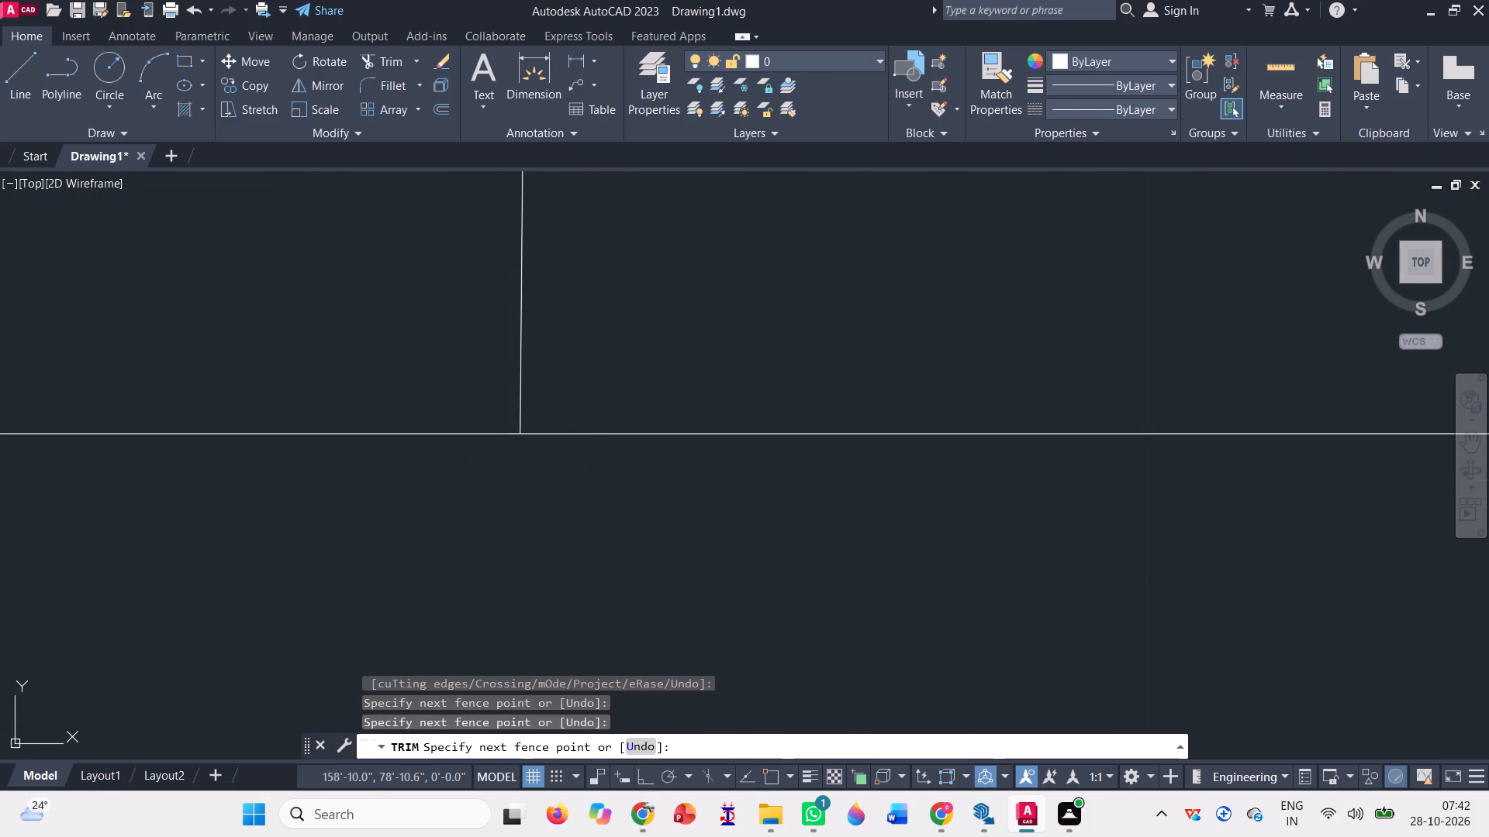
scroll(586, 518, down, 4)
scroll(494, 565, down, 4)
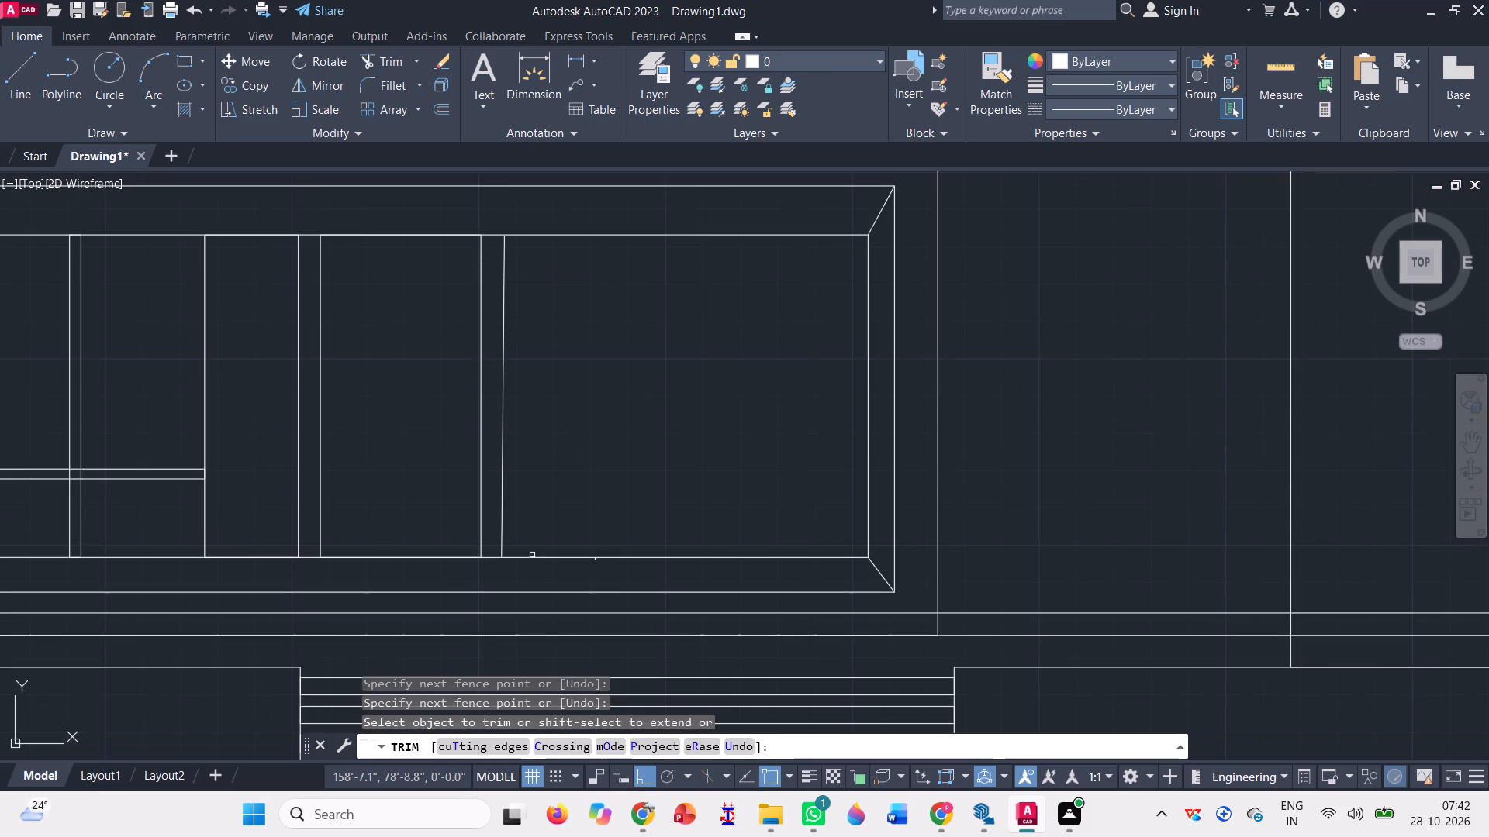
key(Escape)
Draw a full-height rectangle from the lower end of the mirrored pier's west edge up to the recess's top edge.
click(178, 58)
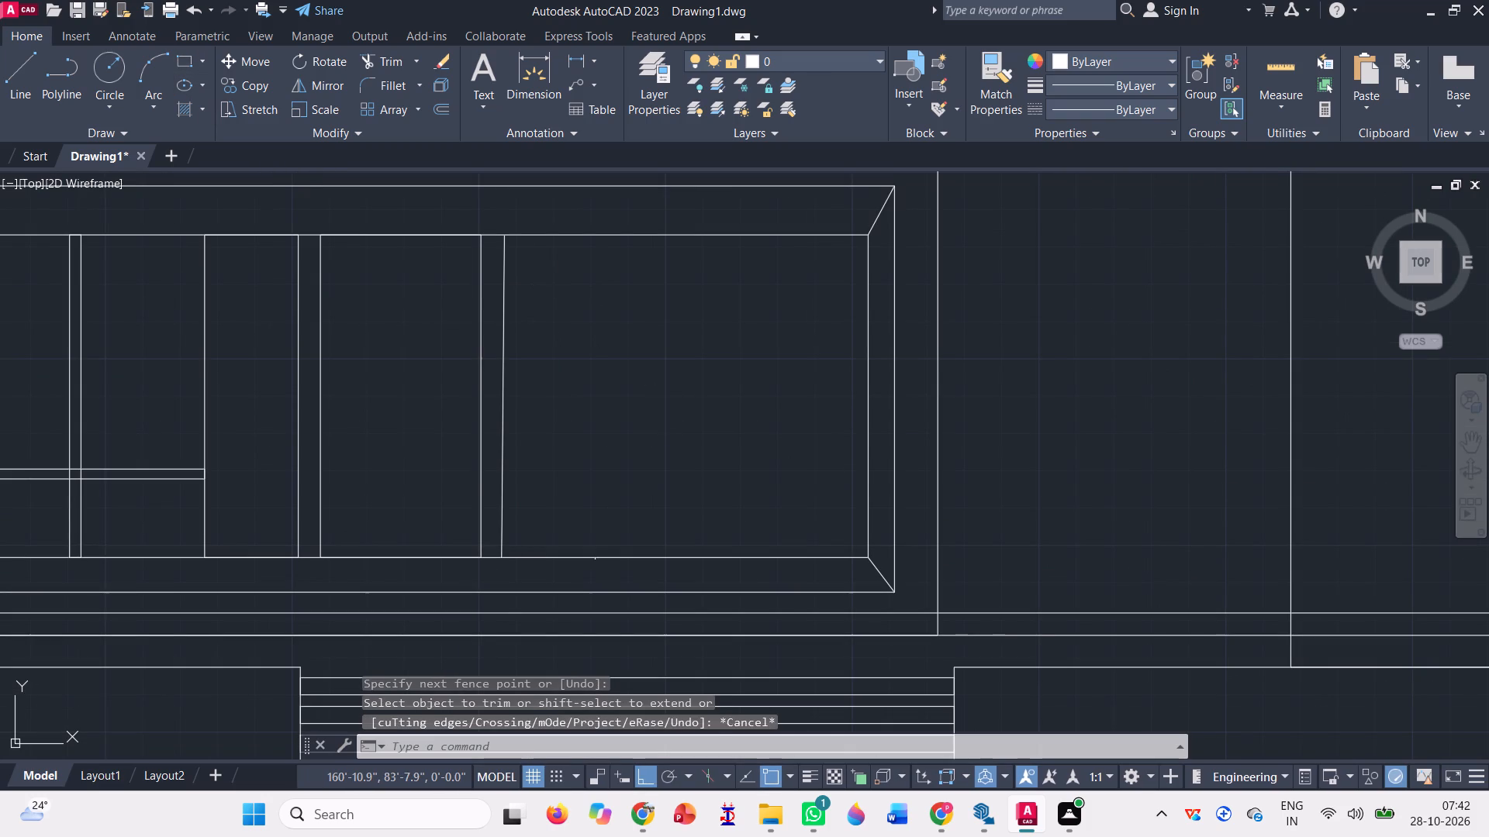
scroll(519, 584, up, 3)
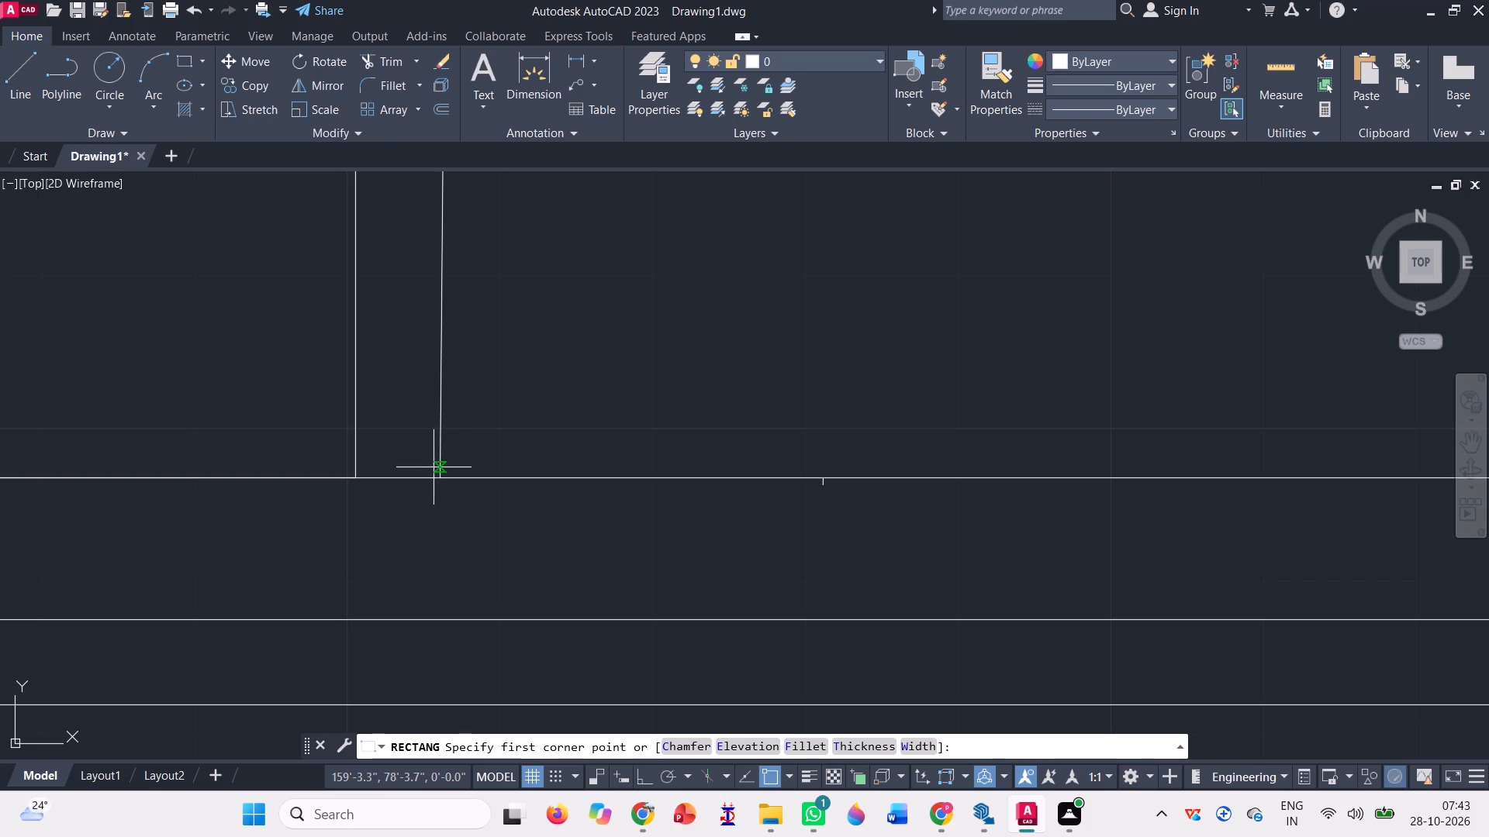
click(442, 472)
scroll(511, 539, down, 4)
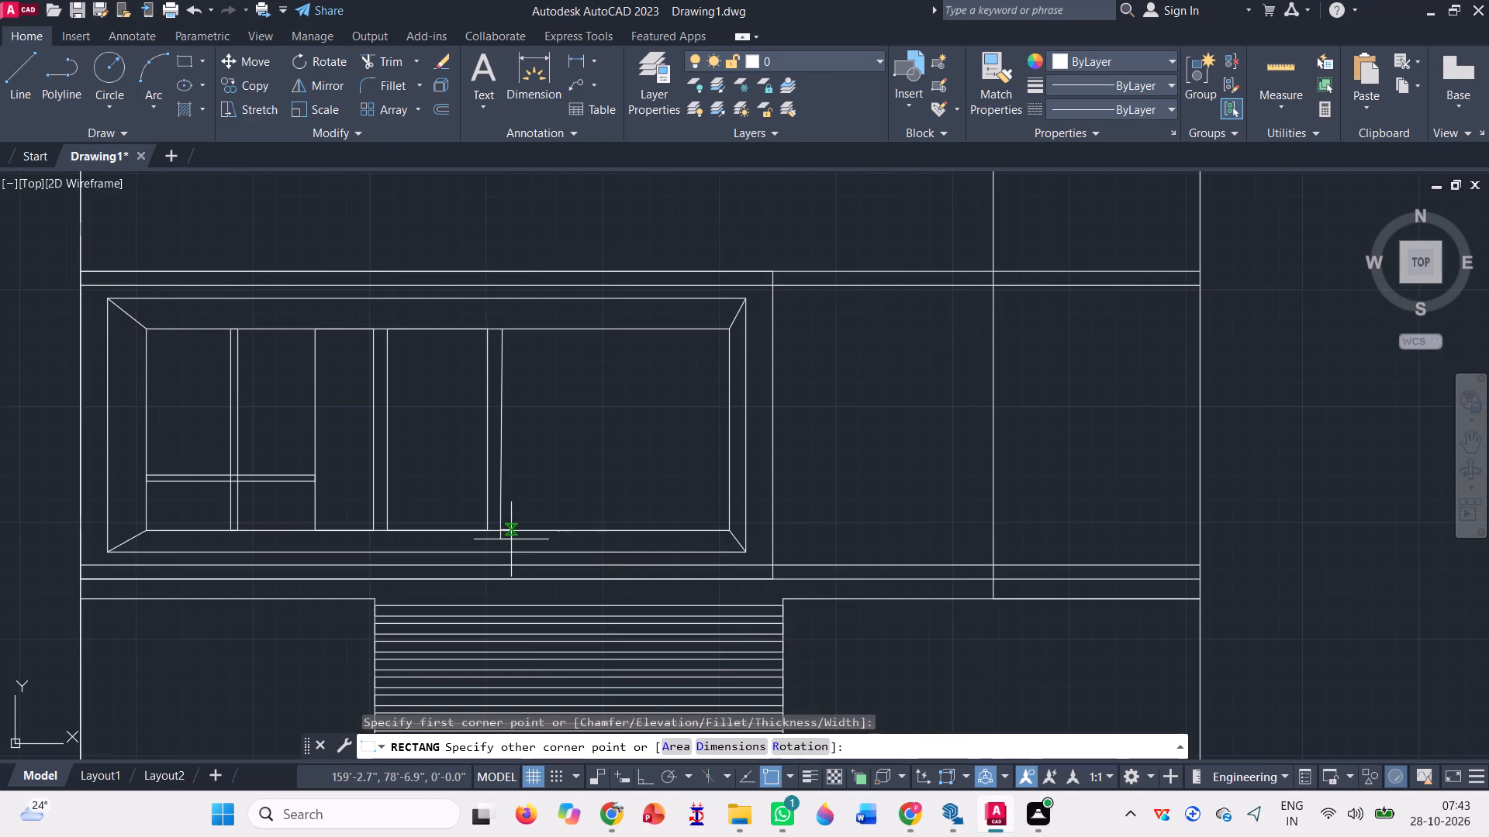
scroll(565, 325, up, 3)
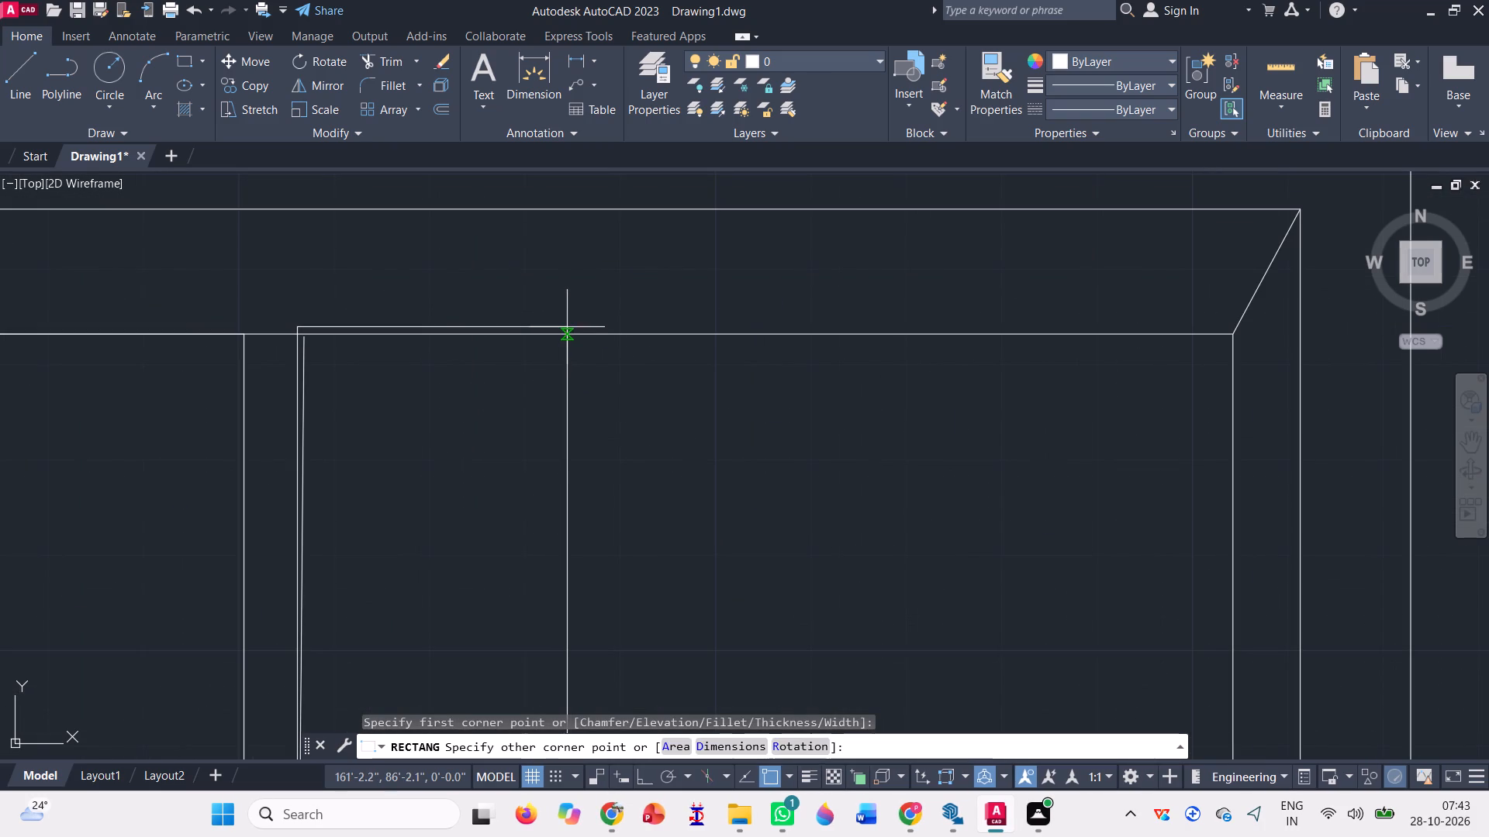
click(568, 332)
Erase the slanted line left from the mirrored pier, just inside the new rectangle's west edge.
scroll(569, 356, down, 2)
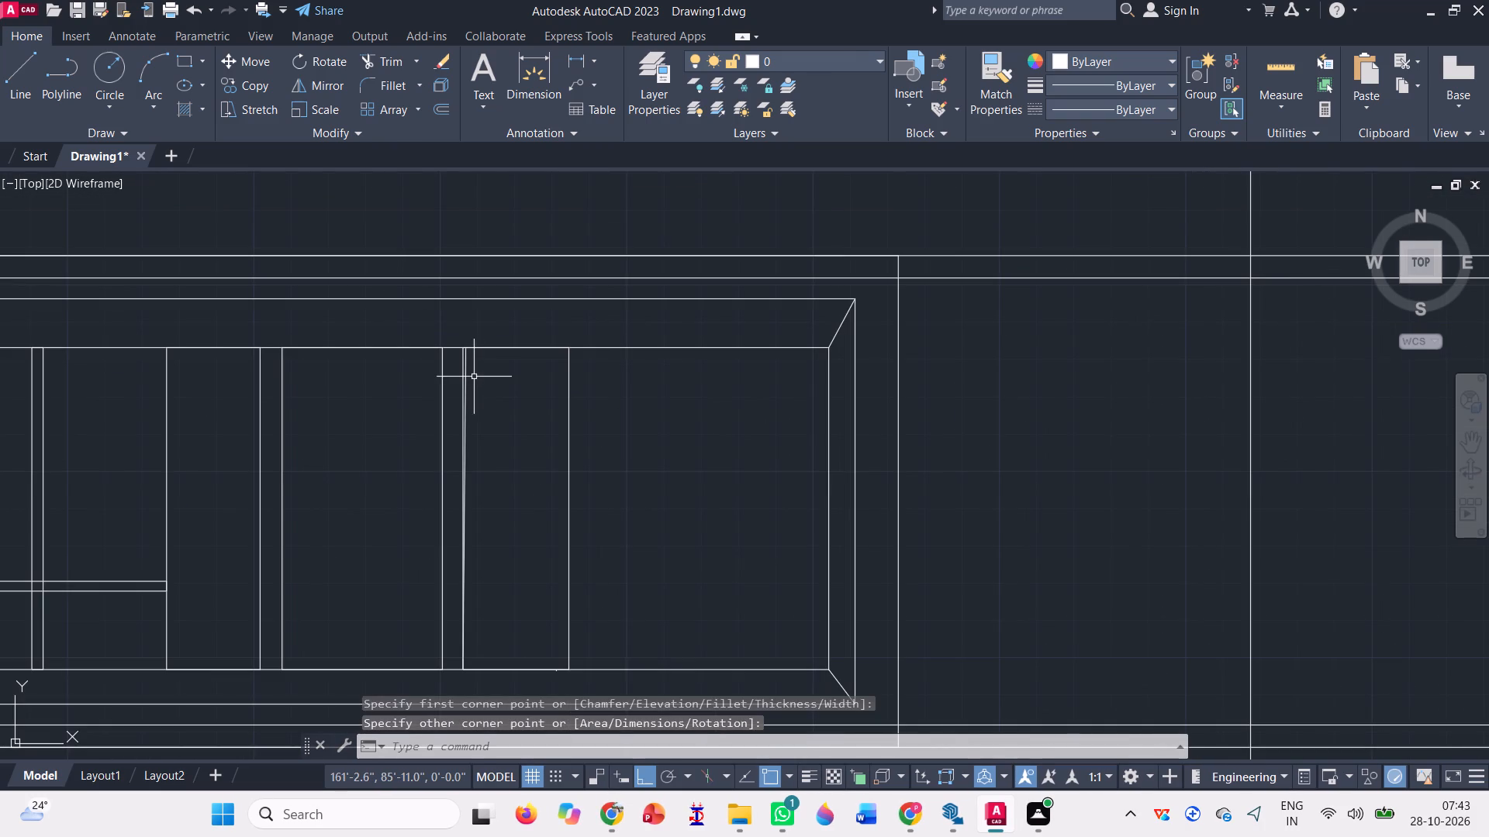
click(465, 366)
key(Escape)
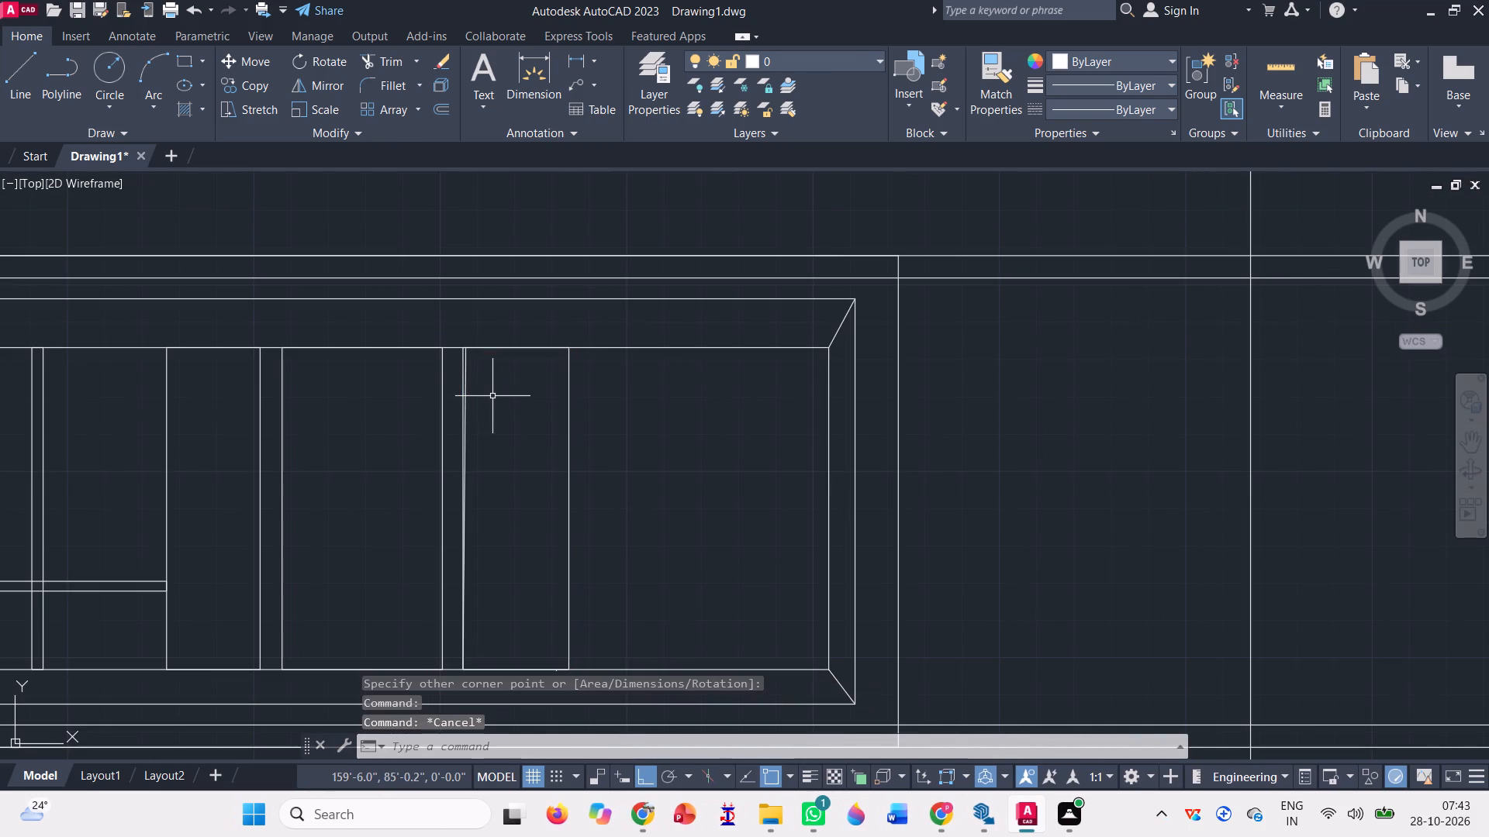
scroll(477, 365, up, 4)
click(396, 338)
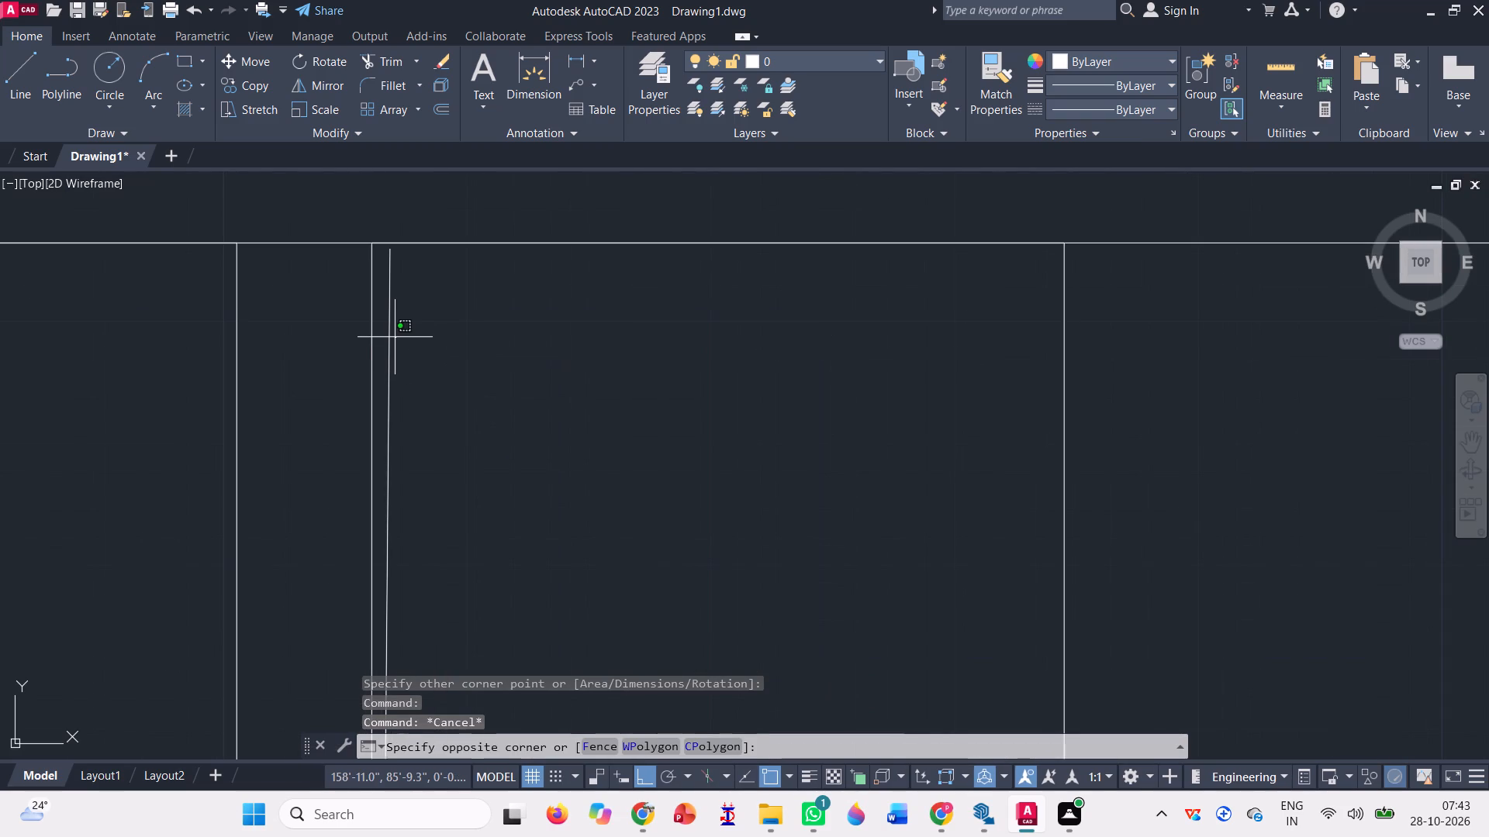
click(382, 324)
scroll(437, 351, down, 4)
scroll(505, 358, down, 1)
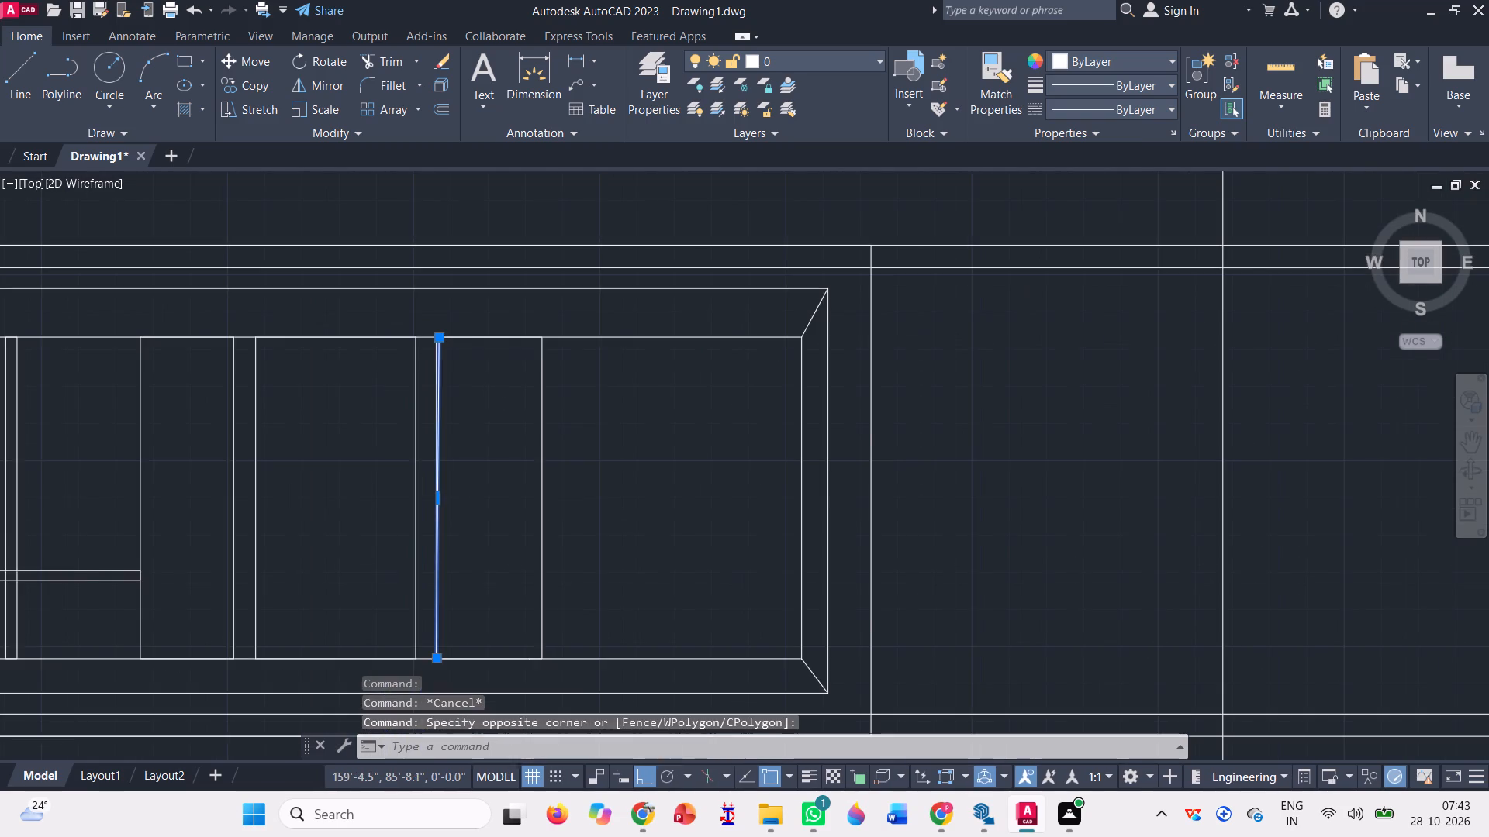
key(Delete)
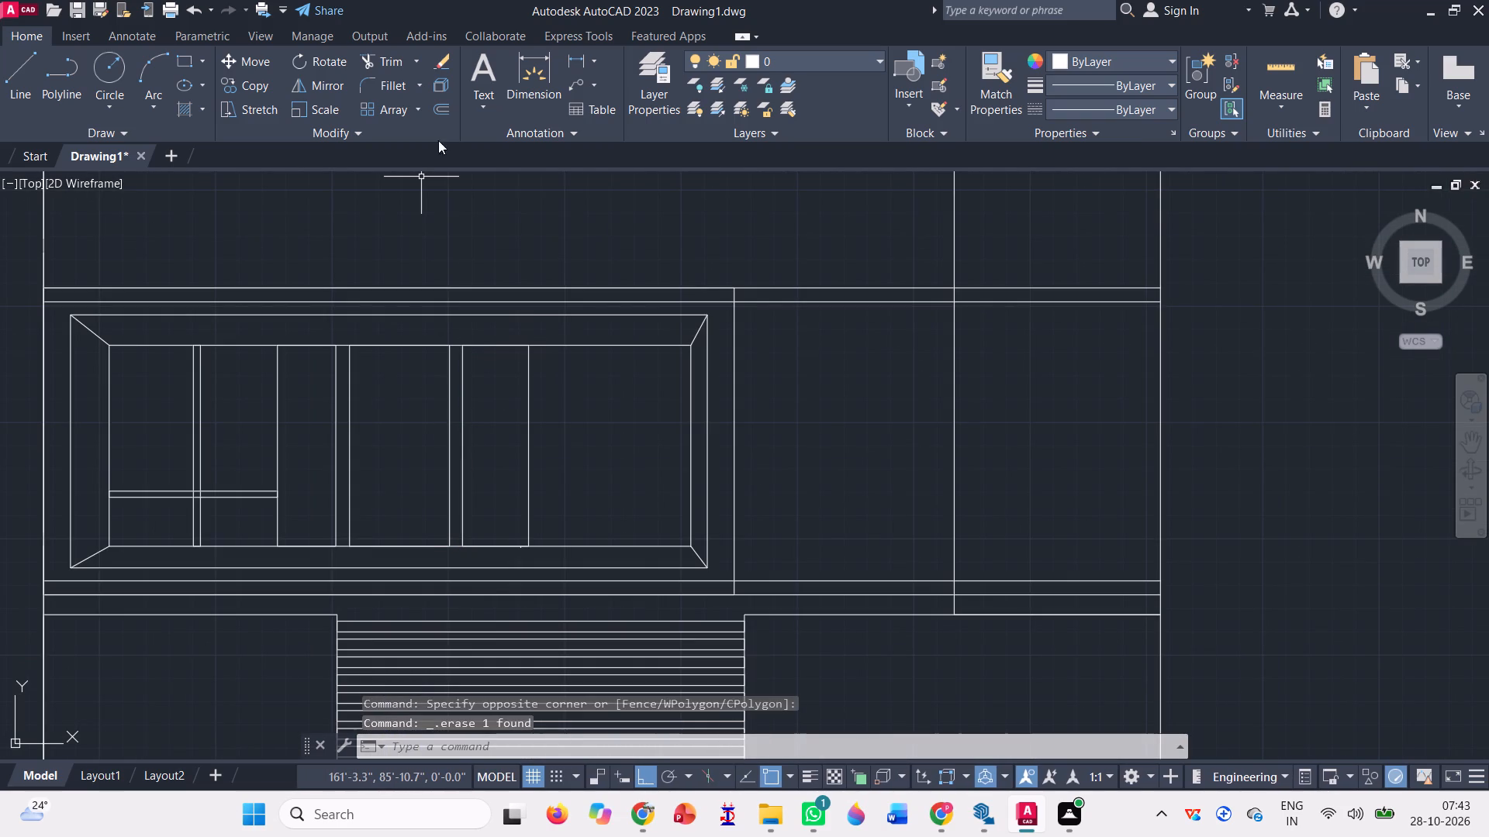
Trim away the new rectangle's east edge and its top edge along the recess's top line.
click(387, 57)
click(537, 406)
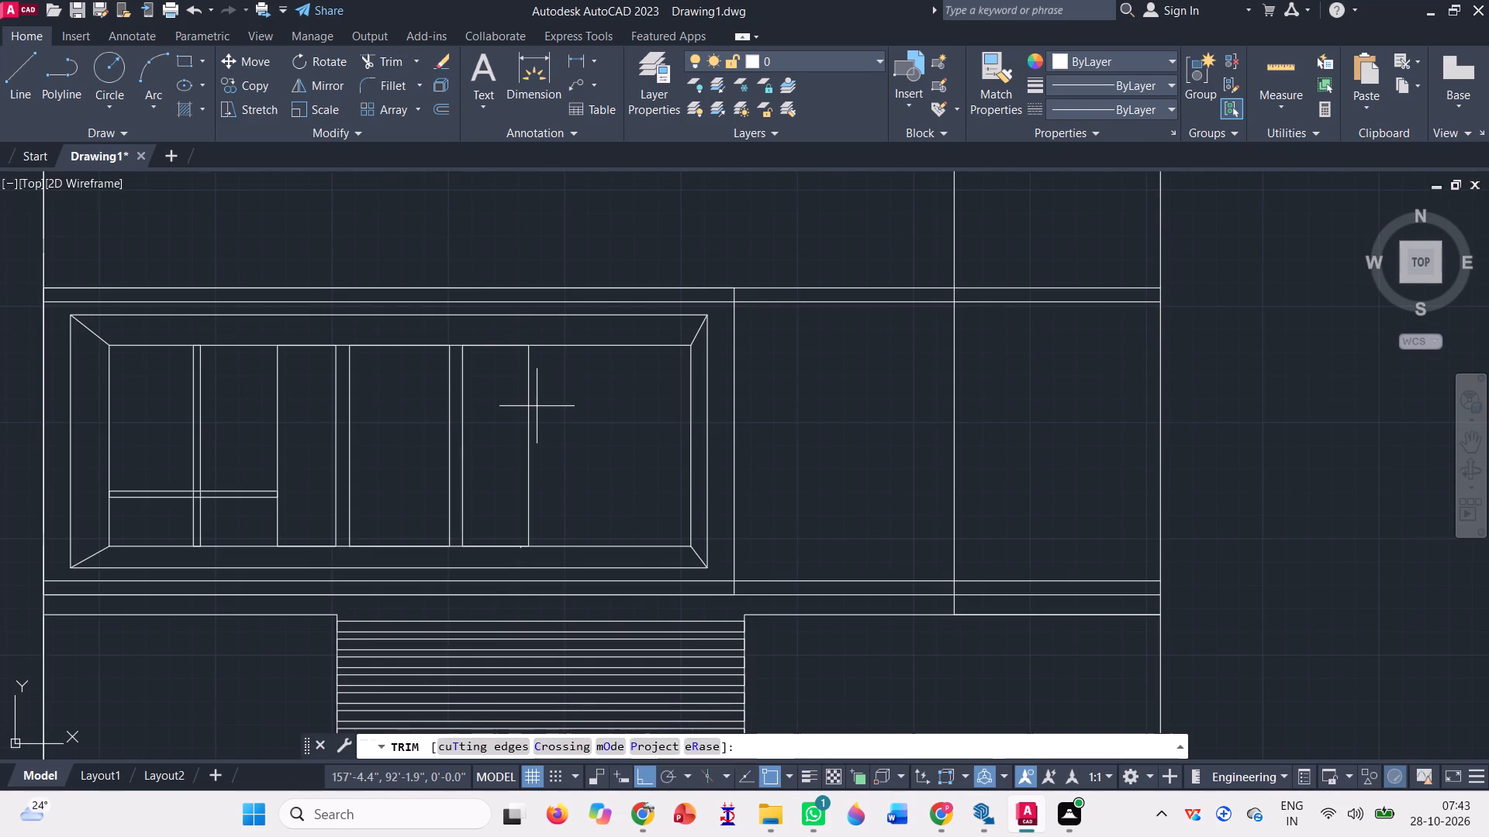
click(504, 387)
scroll(495, 329, up, 3)
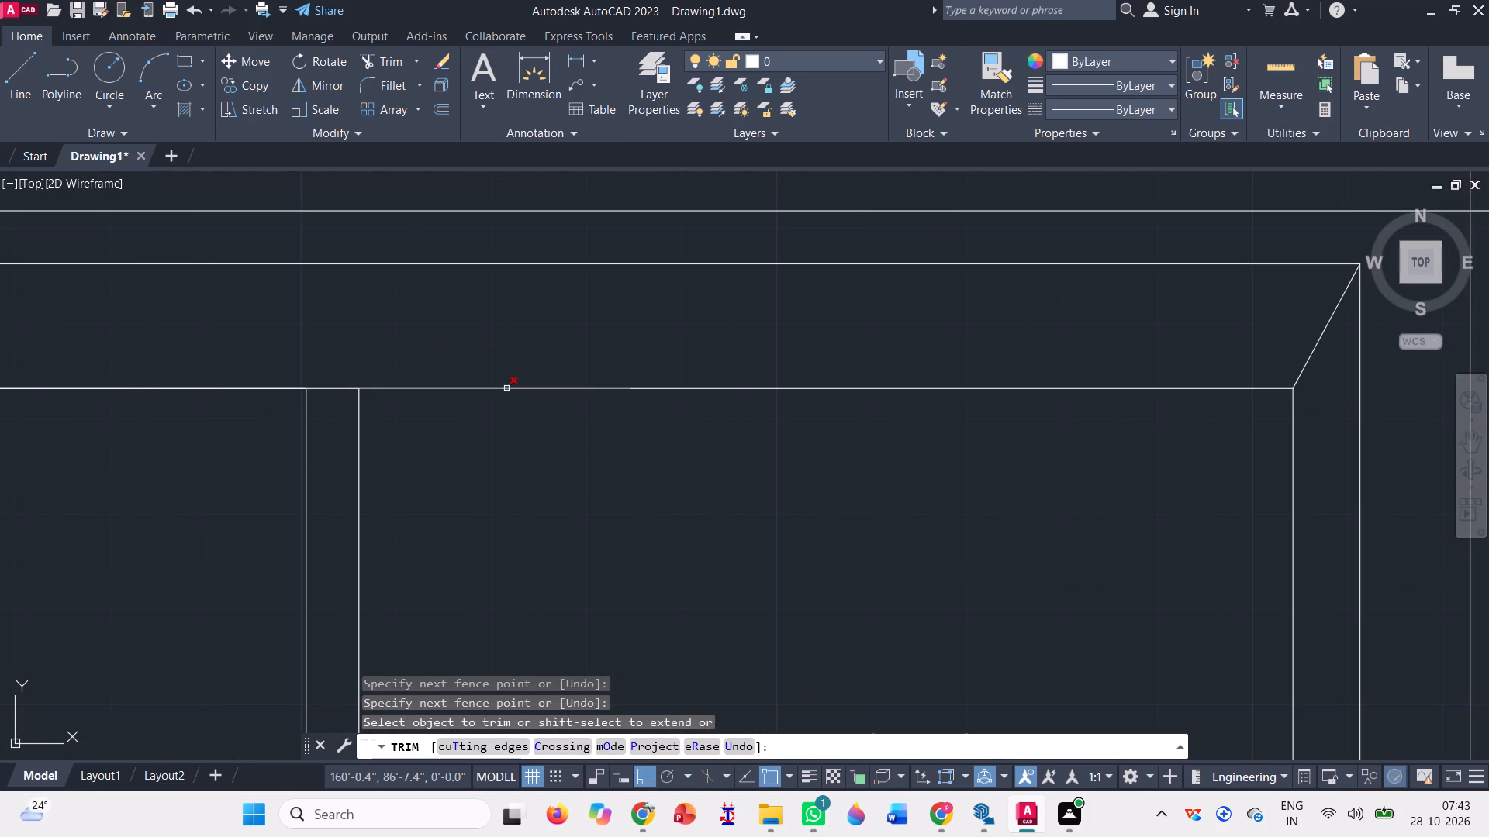
click(507, 388)
Trim away the new rectangle's leftover bottom edge and short east-edge stub along the recess's bottom line.
scroll(542, 340, down, 2)
scroll(544, 571, down, 2)
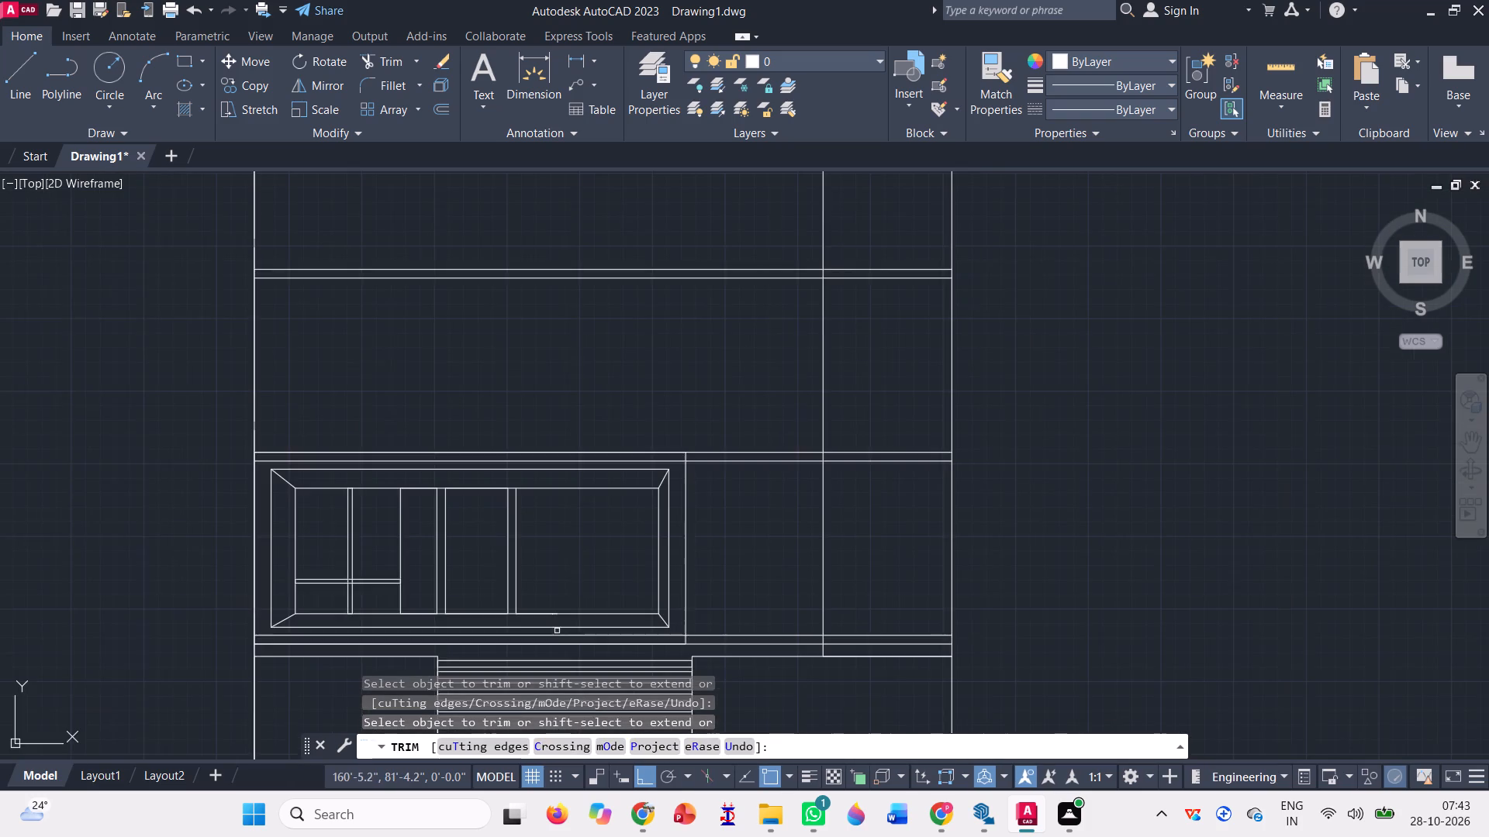
scroll(561, 645, up, 3)
scroll(492, 506, up, 3)
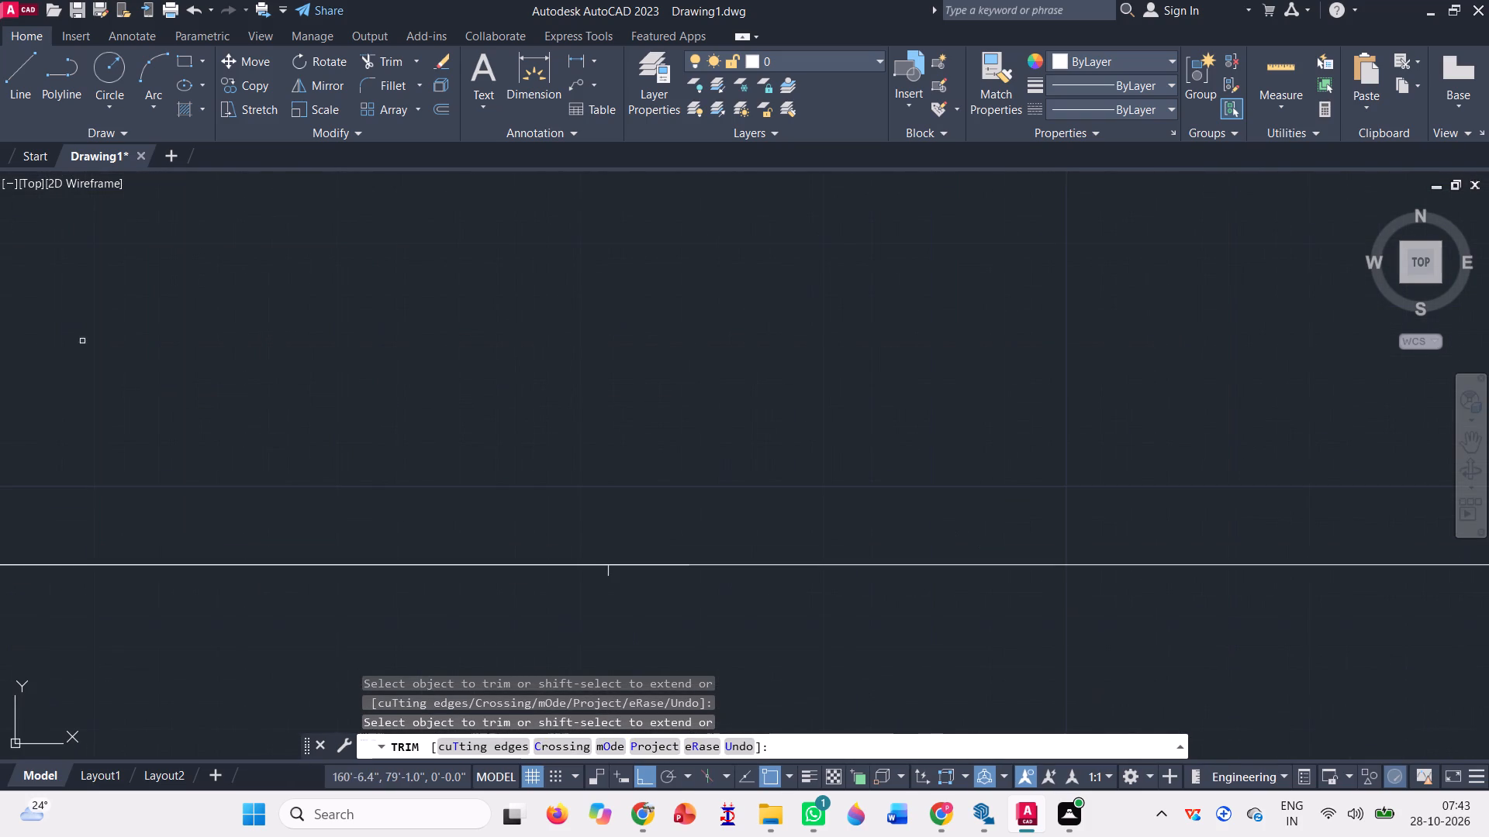
click(474, 567)
scroll(623, 578, up, 3)
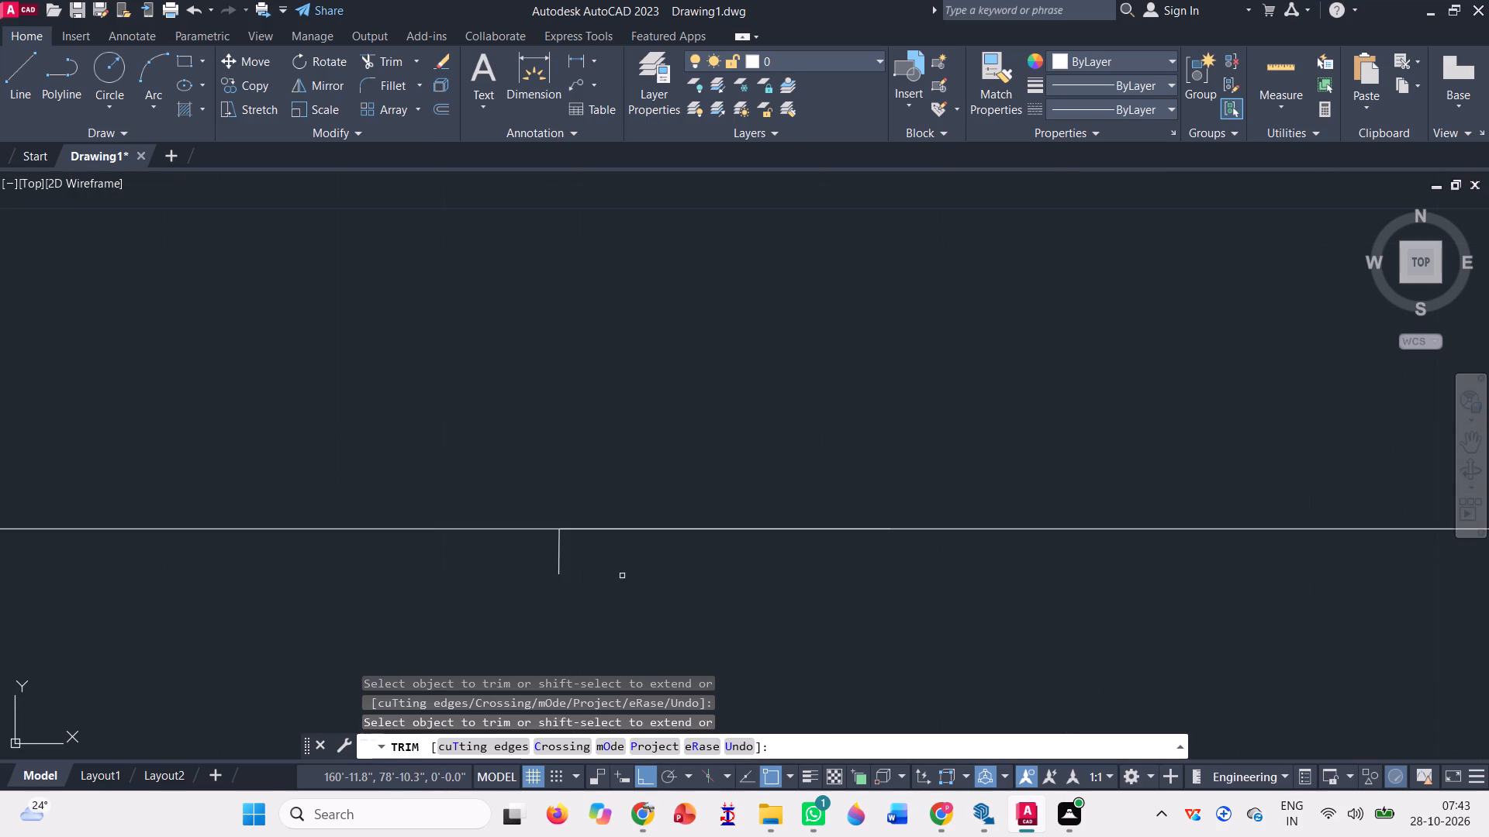
click(576, 549)
click(520, 554)
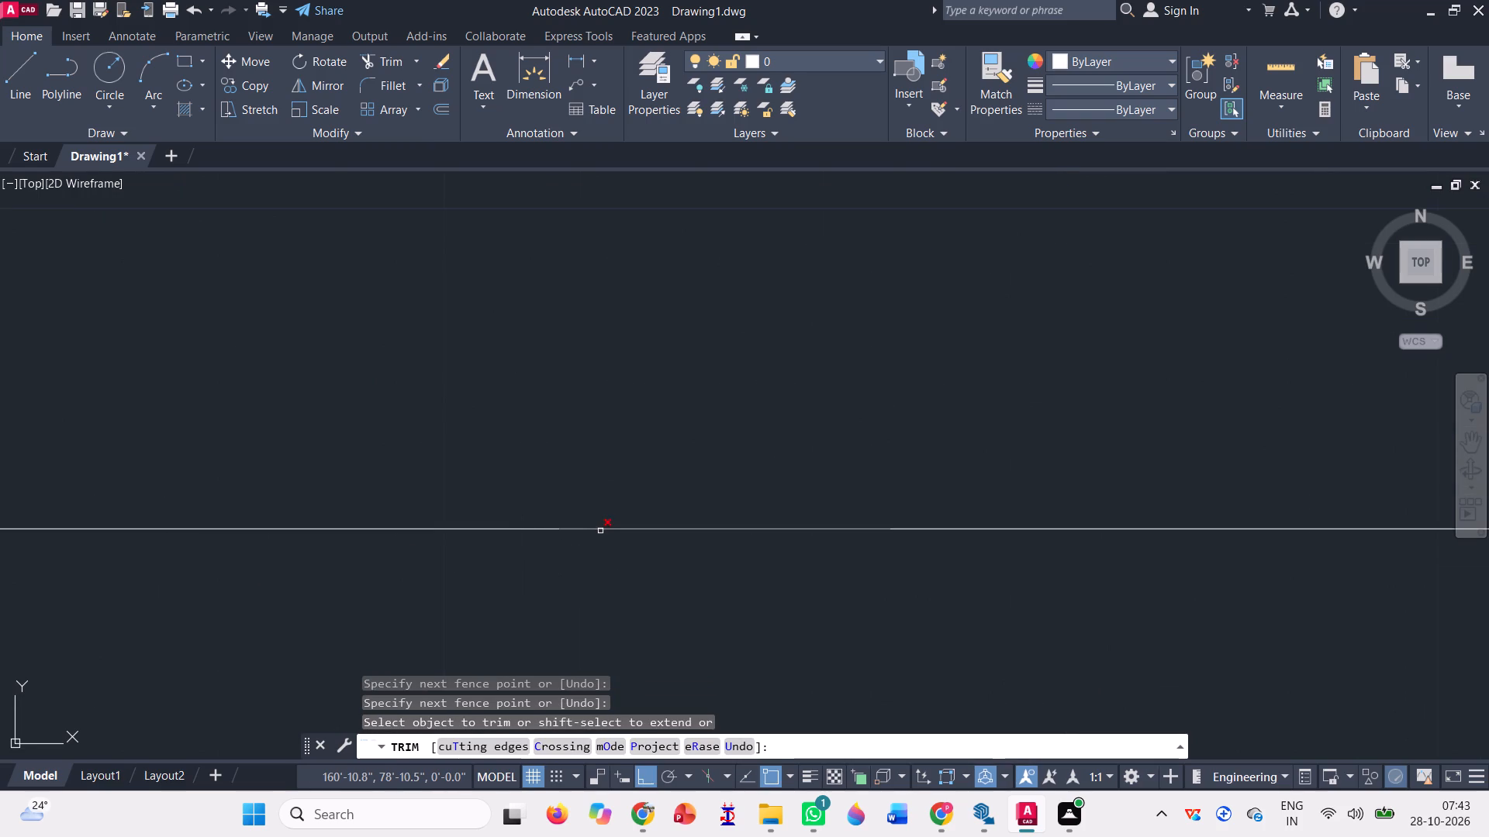
click(601, 531)
scroll(655, 601, down, 5)
scroll(527, 625, down, 1)
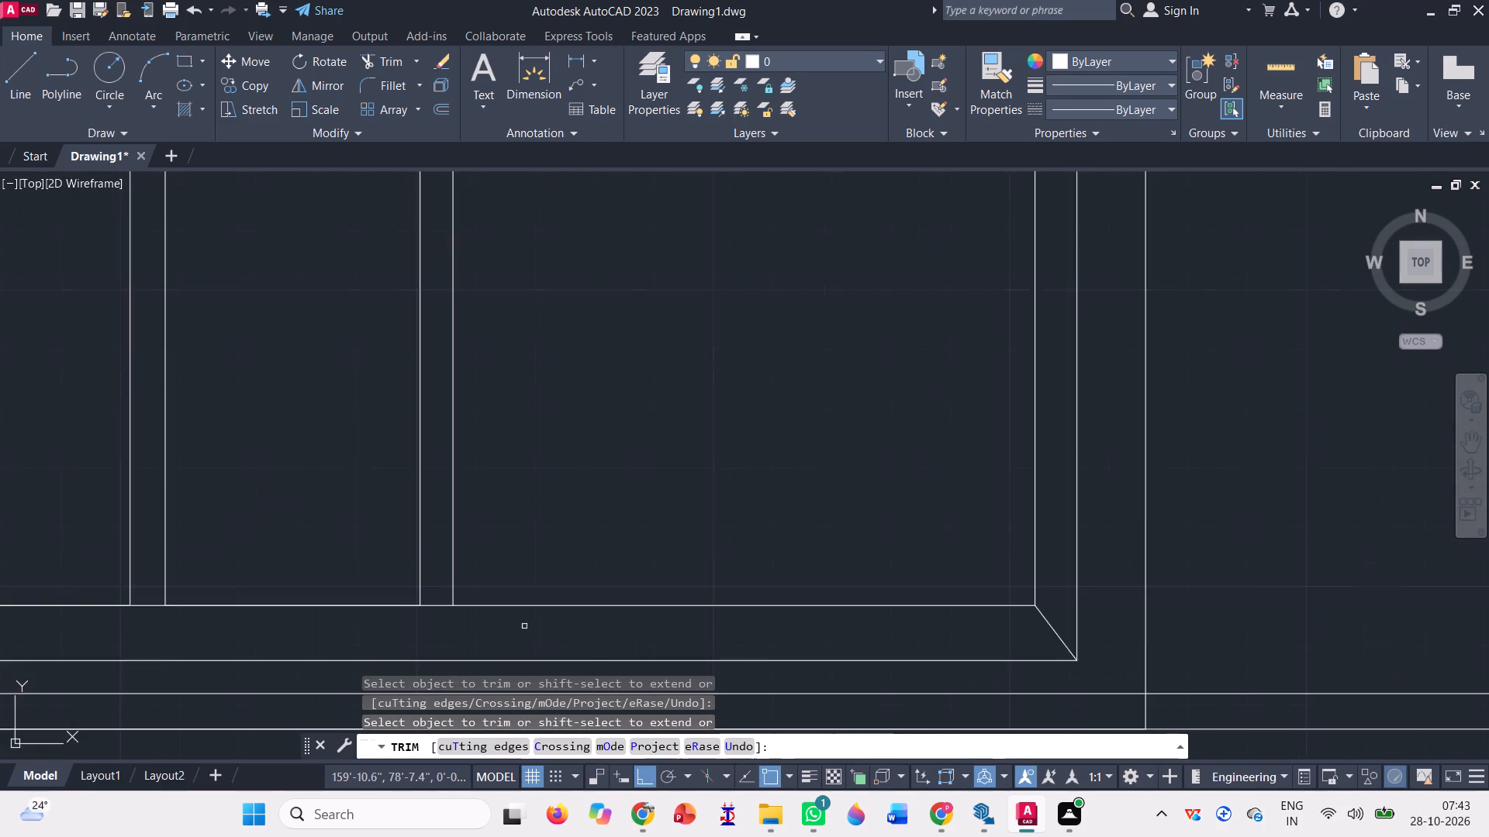
scroll(496, 627, down, 2)
key(Escape)
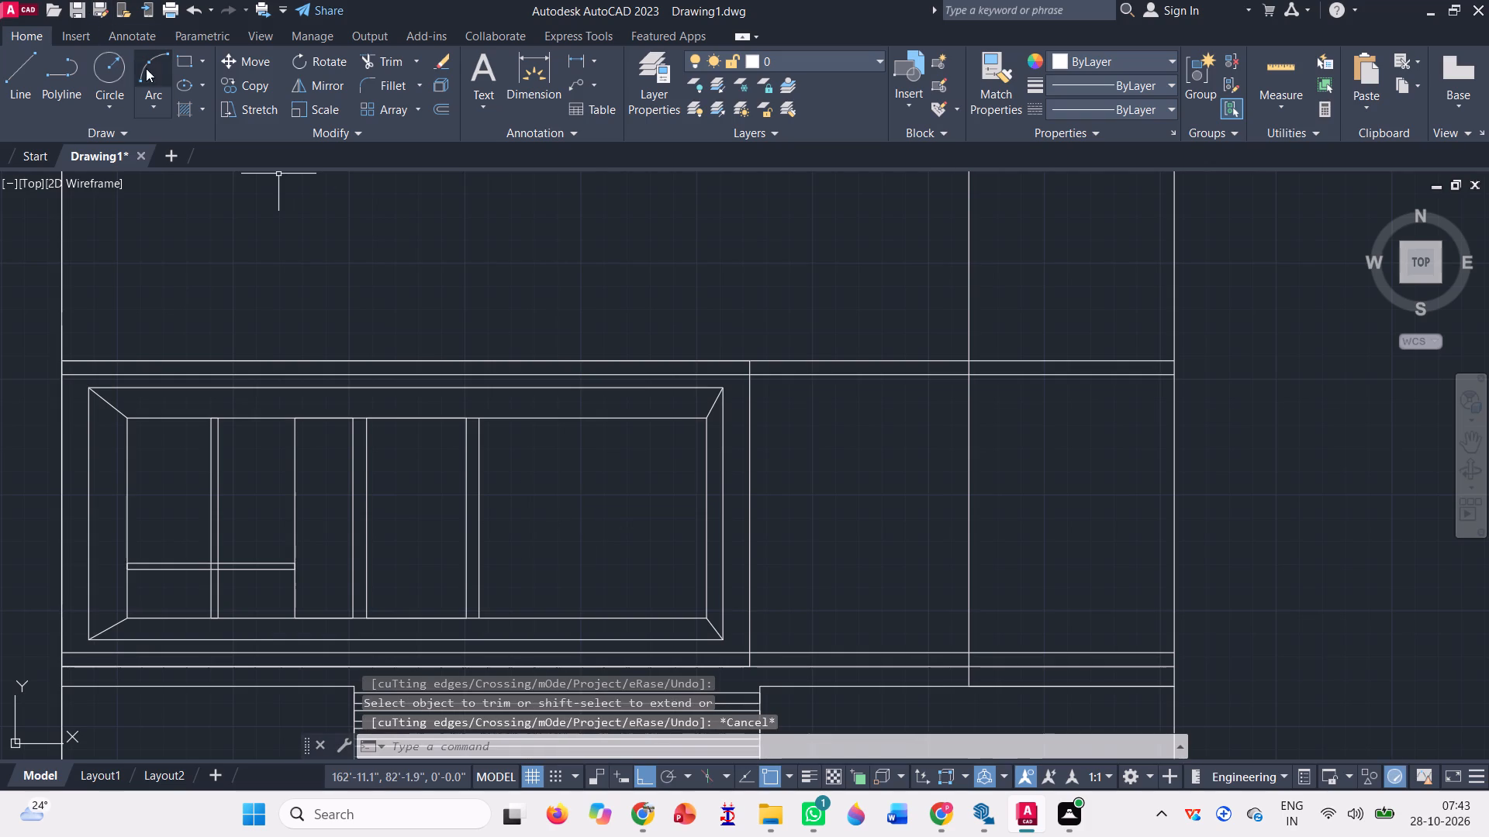
Draw a rectangle filling the recess's east bay, from the inner bottom-east corner to the top of the mirrored pier's adjoining east edge.
click(183, 60)
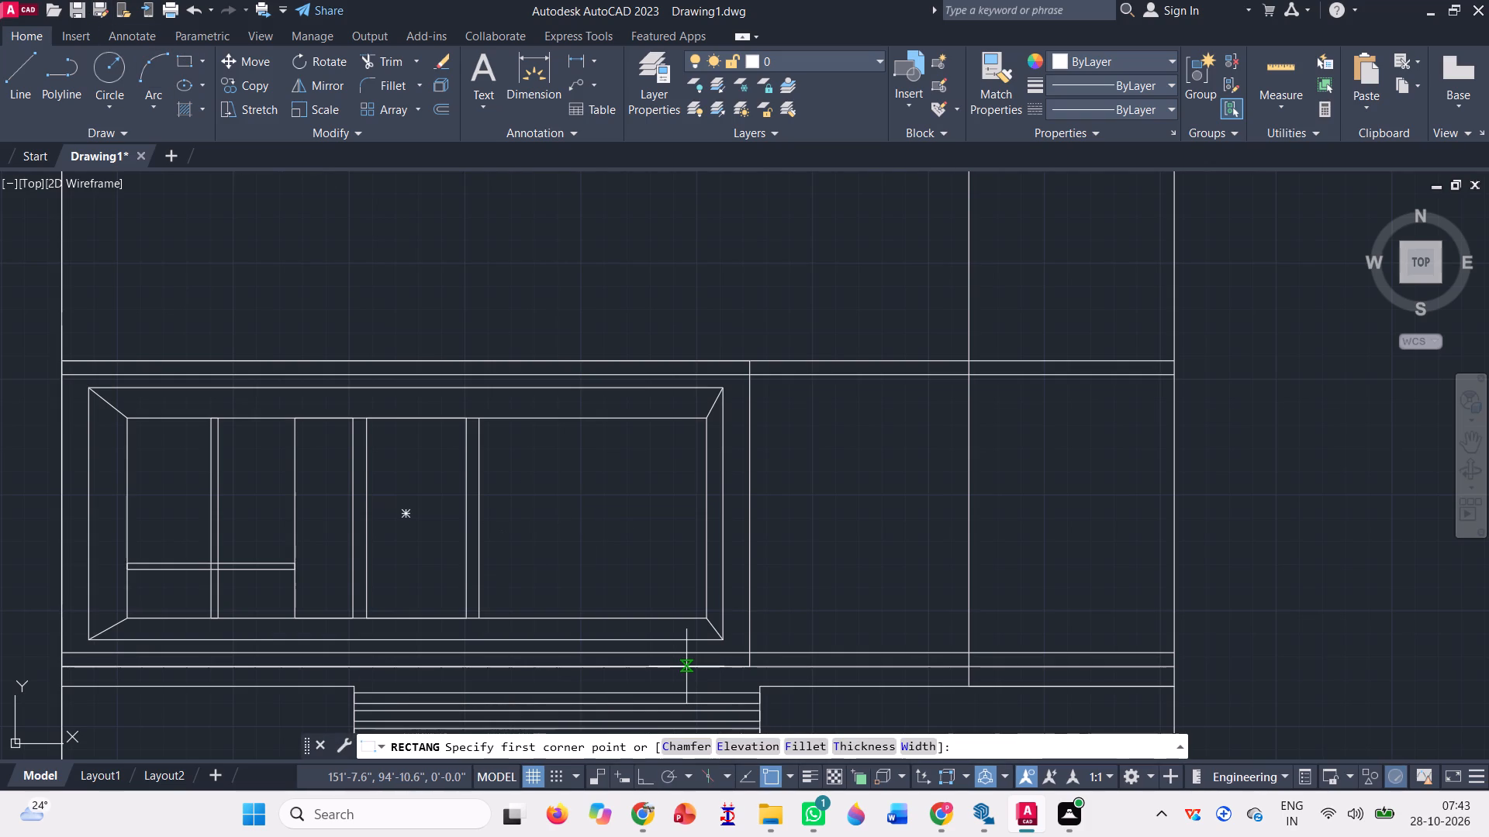
click(706, 619)
click(479, 414)
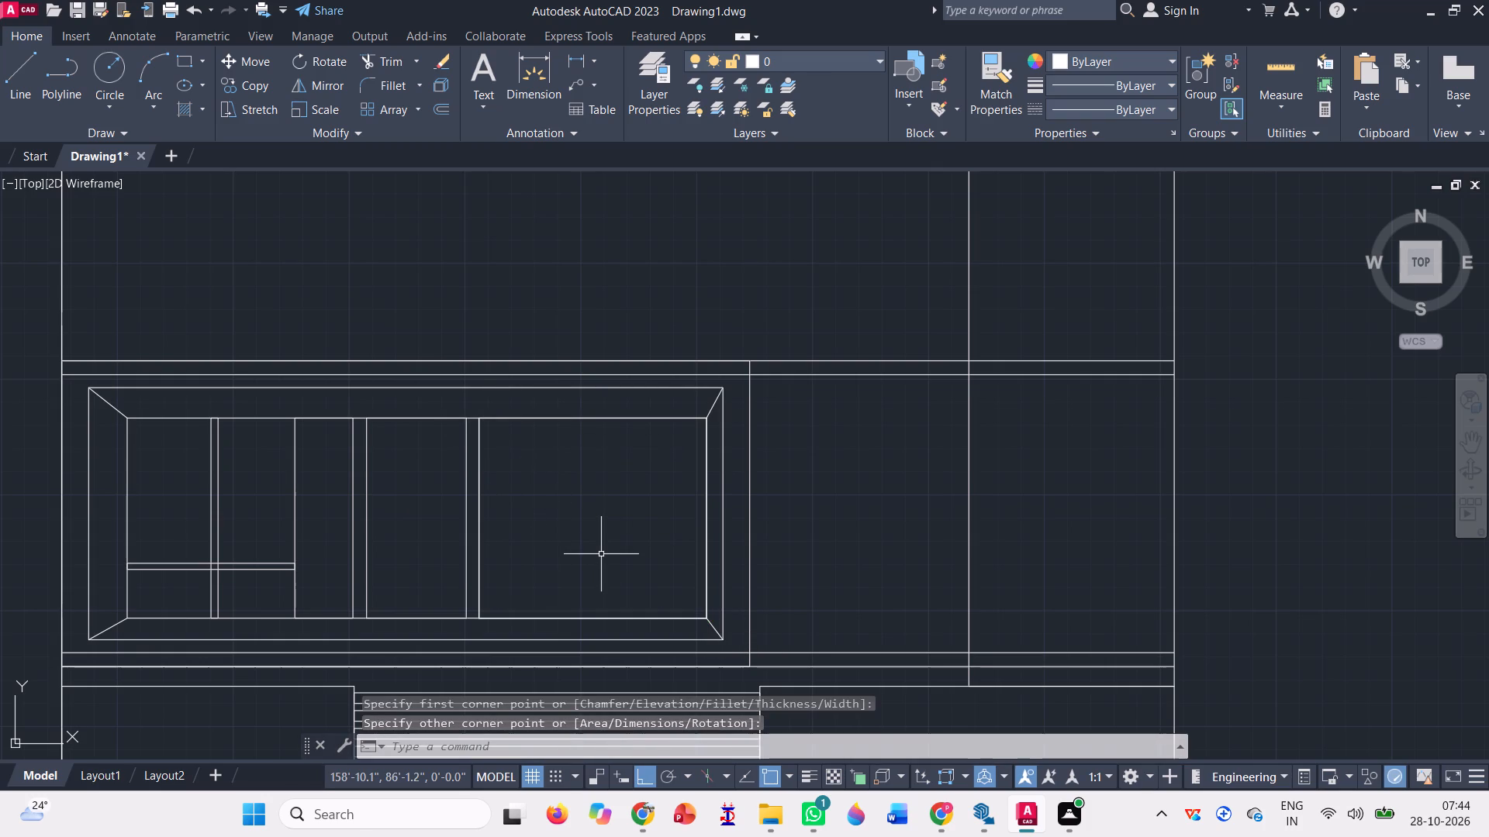
scroll(599, 554, up, 1)
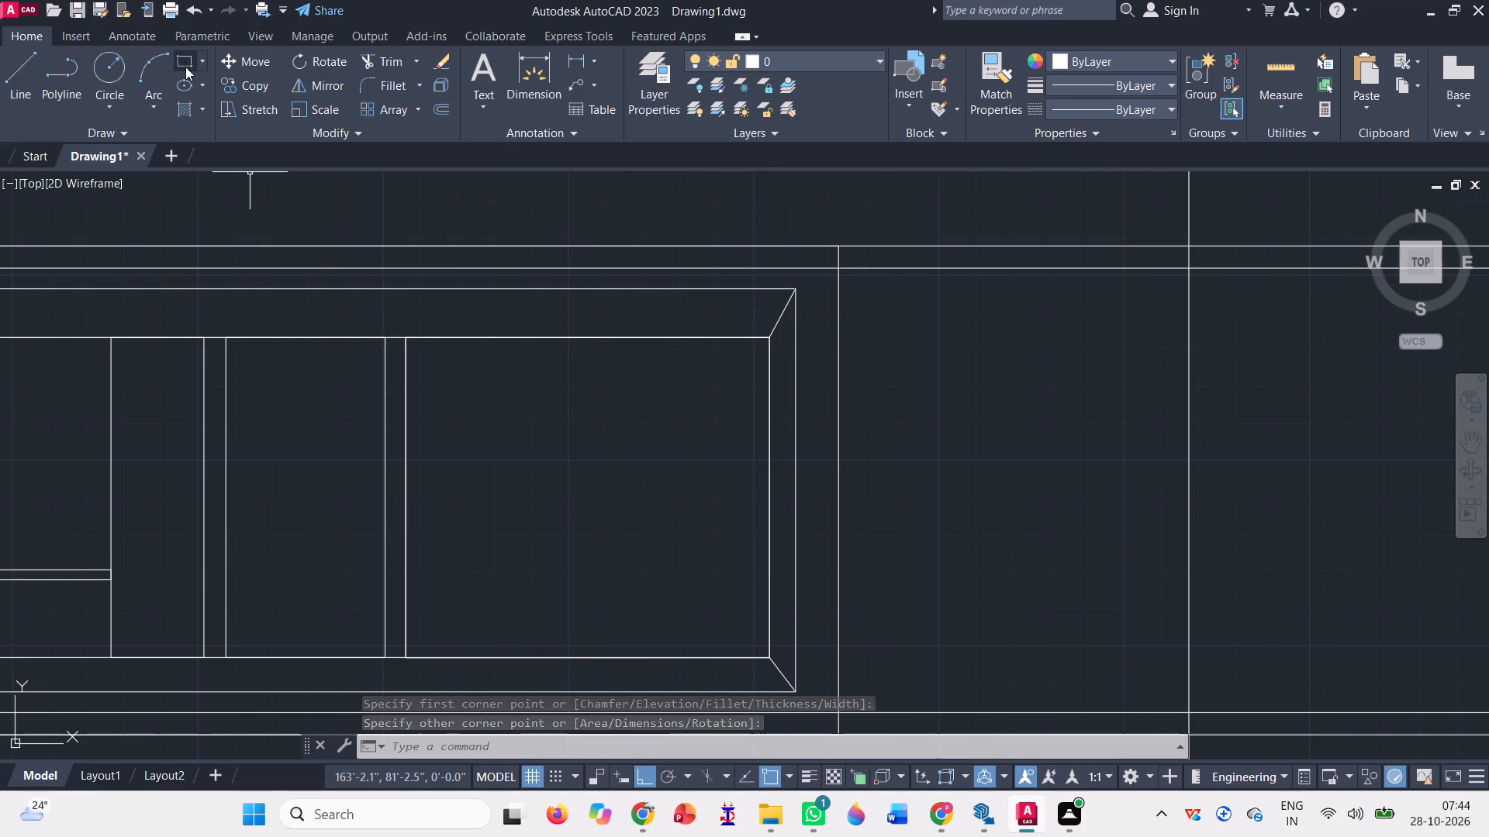
click(185, 67)
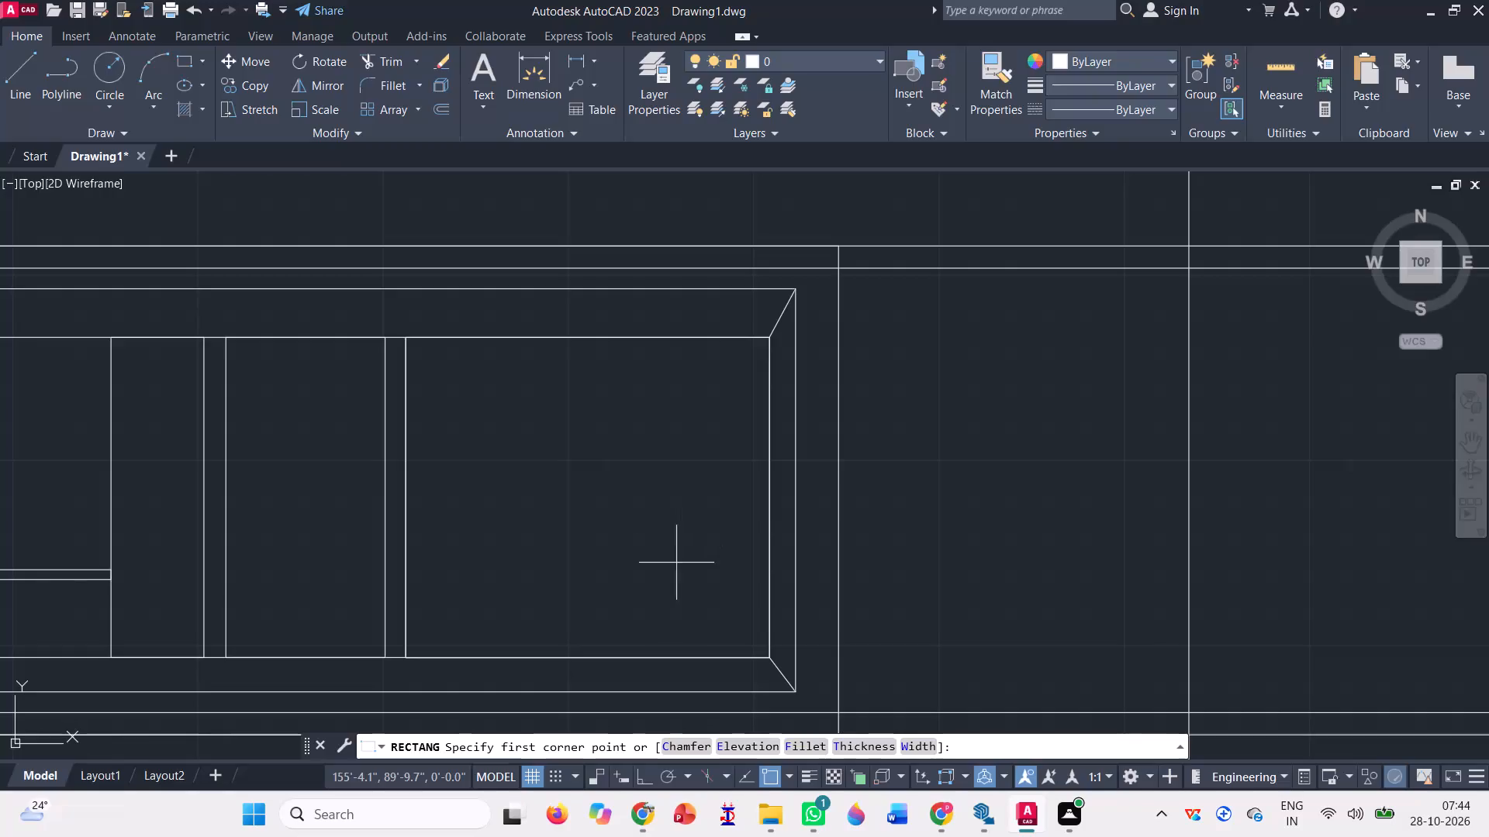
key(Escape)
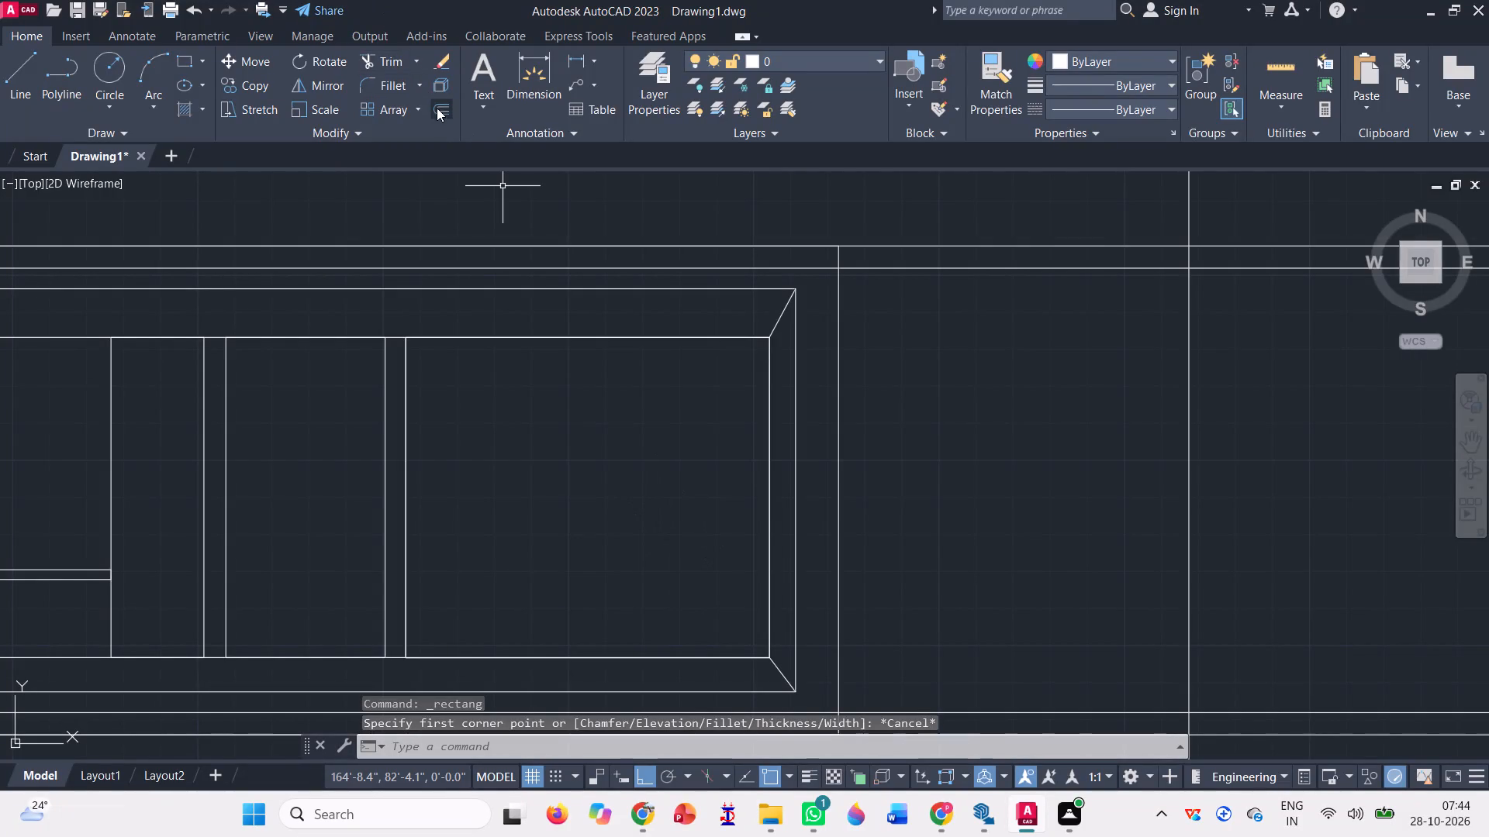
Offset the east bay rectangle inward through a point just inside its west edge.
click(442, 108)
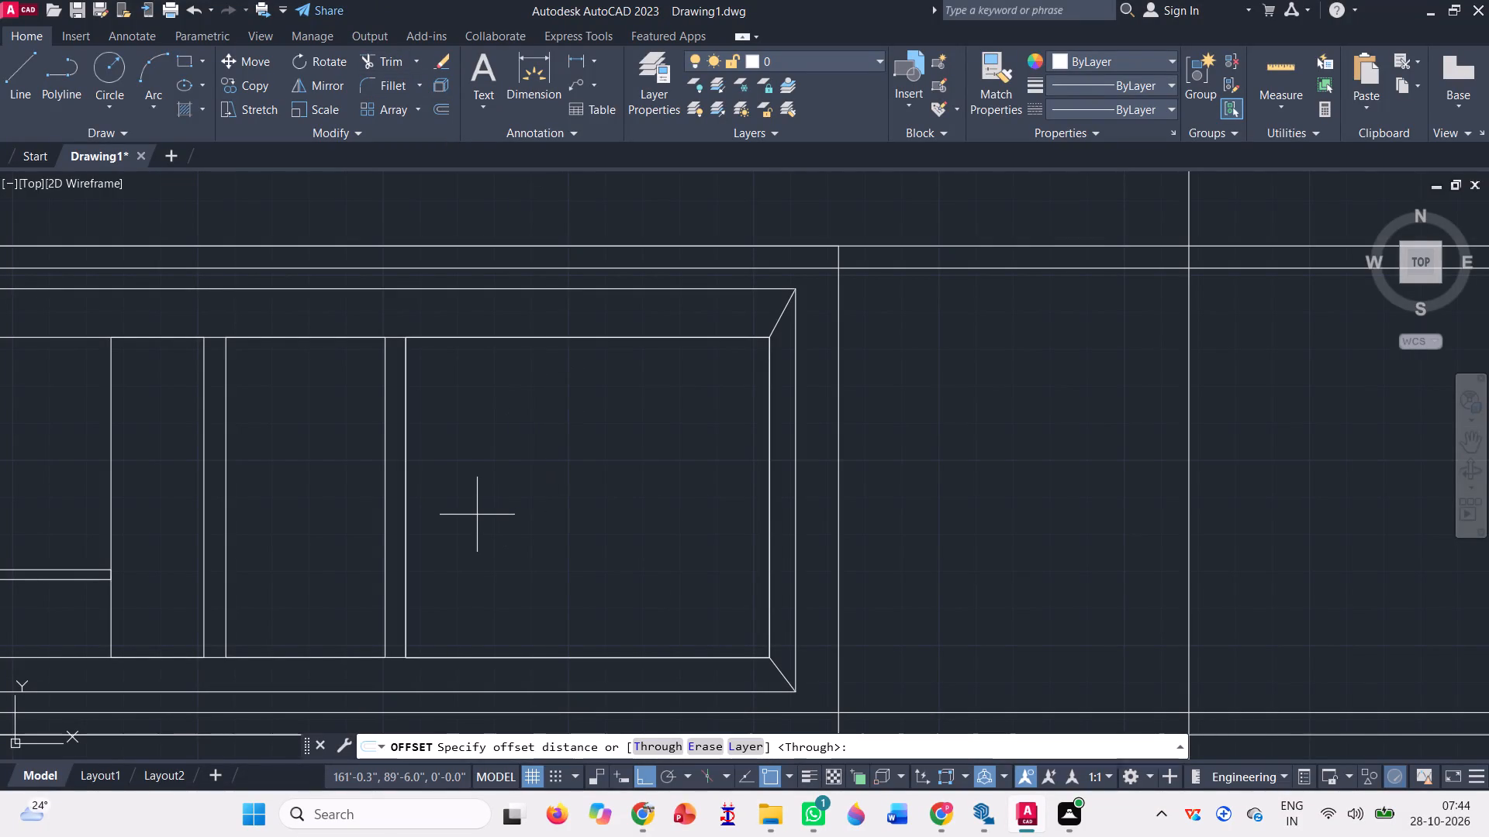
key(space)
click(405, 536)
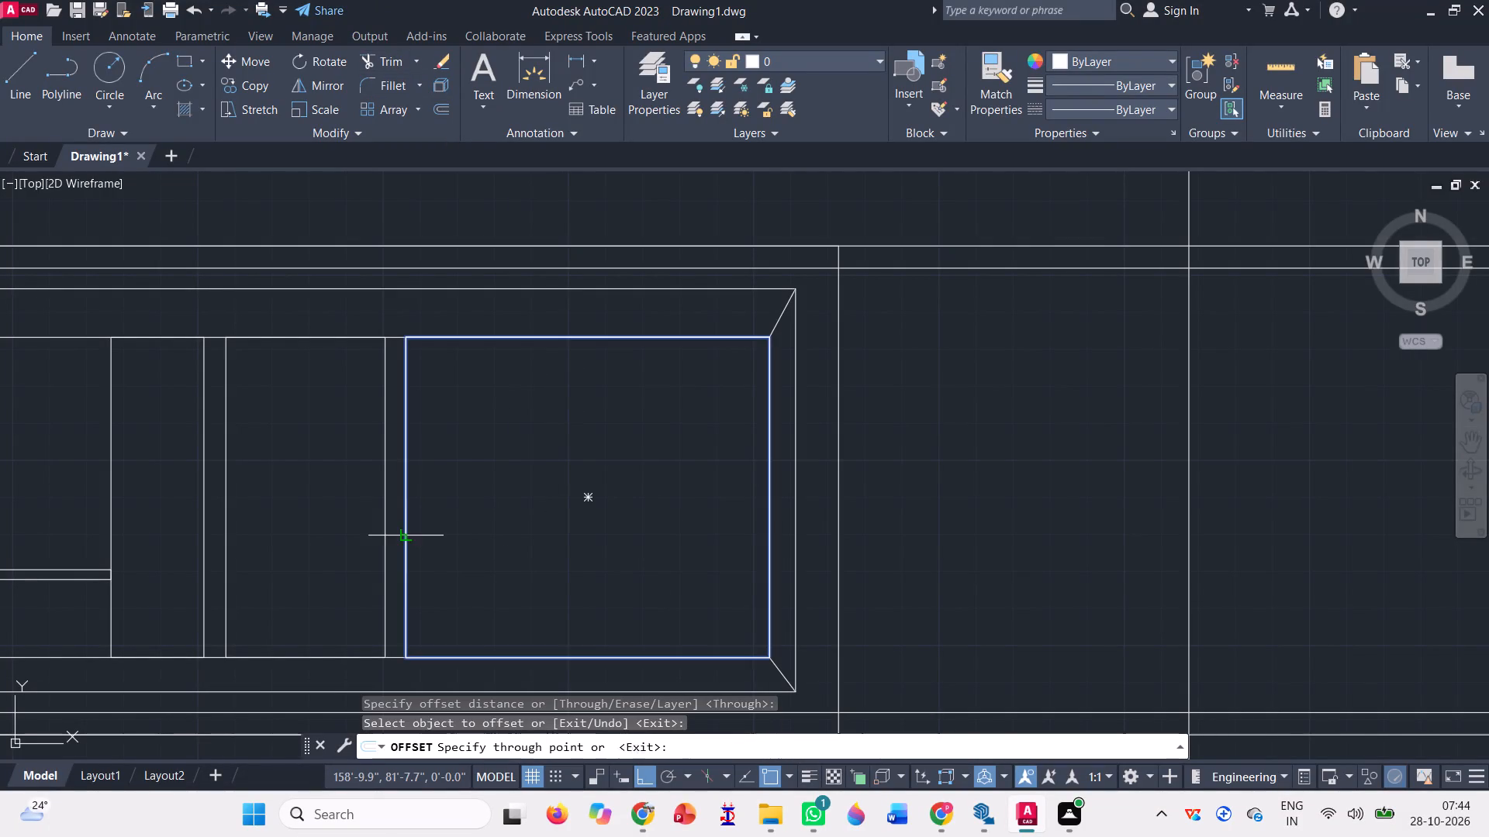
scroll(430, 529, up, 1)
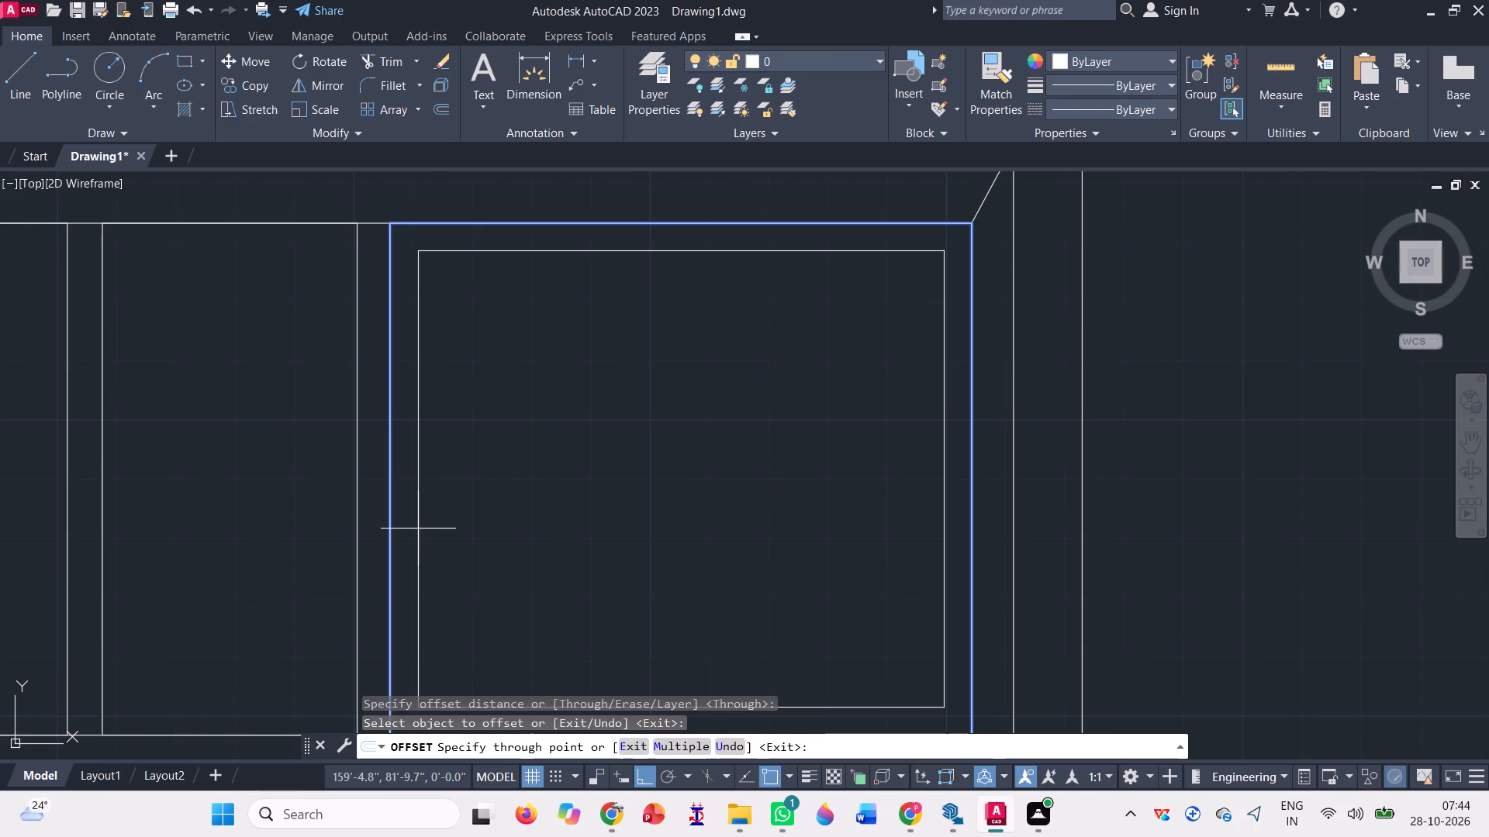
click(418, 529)
scroll(461, 463, down, 2)
key(Escape)
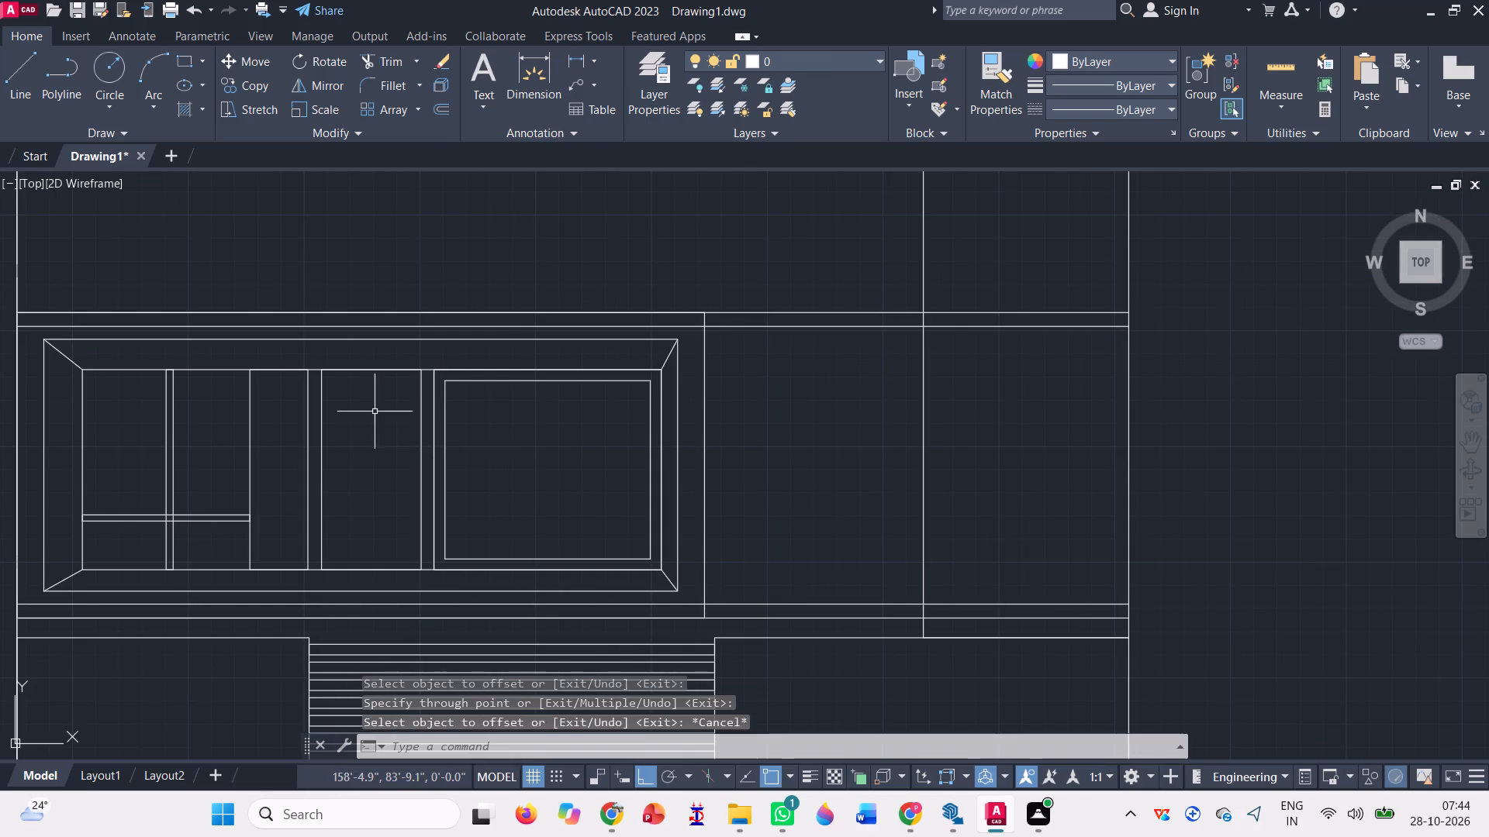
Draw a rectangle from the offset frame's bottom-east corner to a point on its west edge slightly below its top.
click(183, 64)
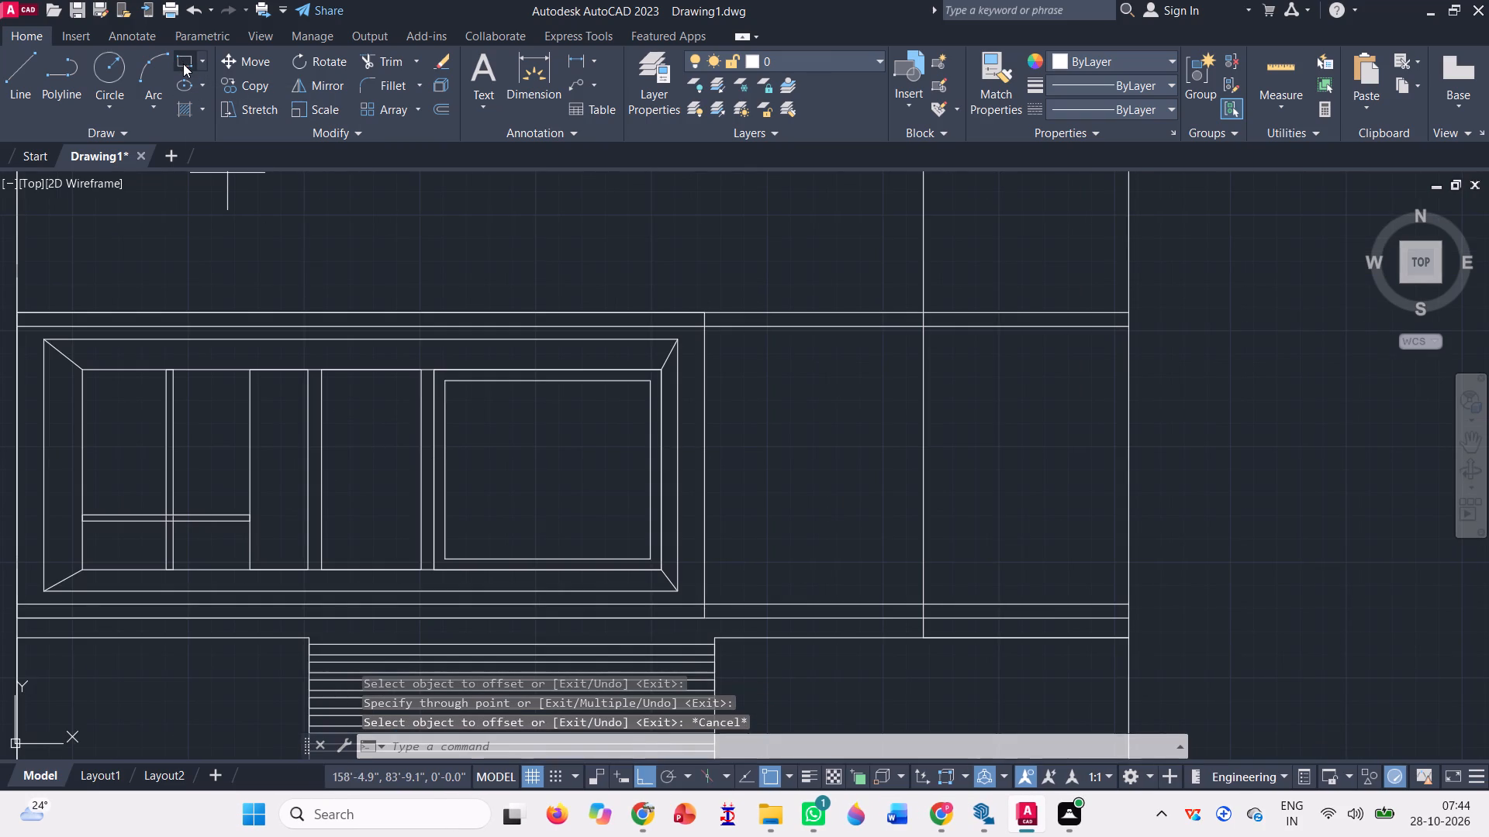
scroll(551, 459, up, 1)
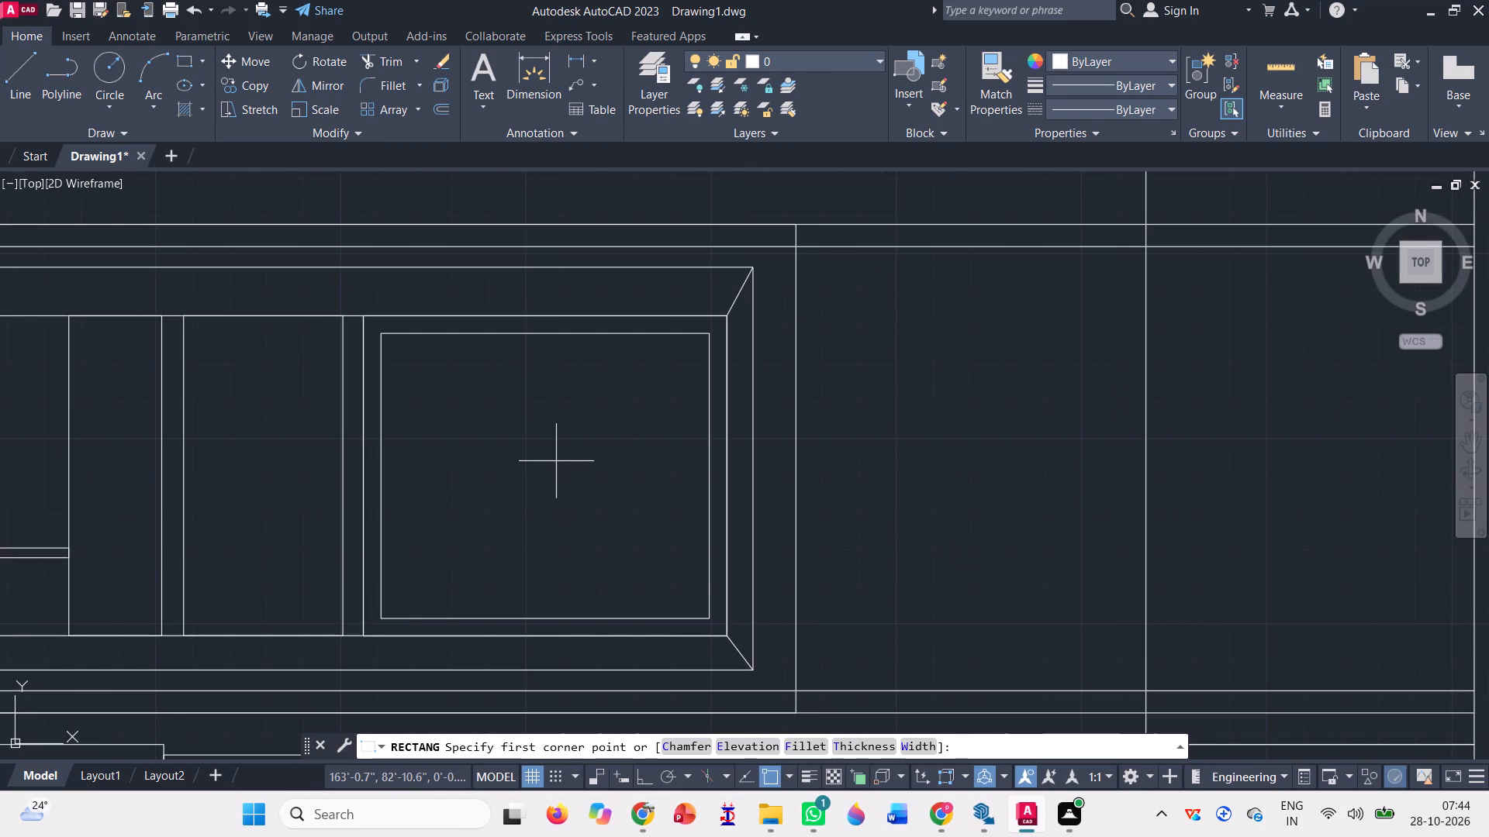
click(712, 617)
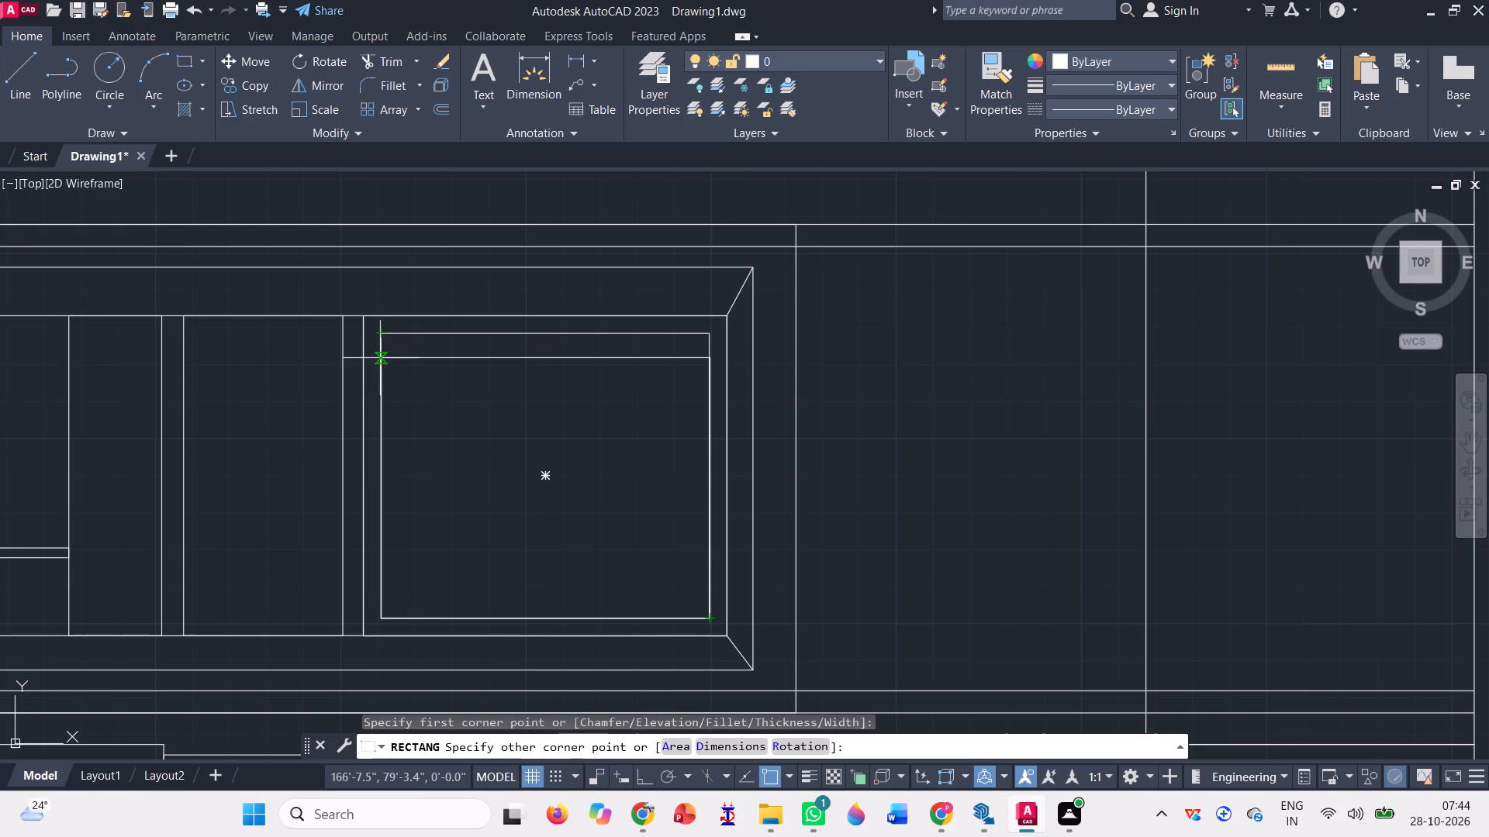
click(379, 354)
Erase the taller offset frame in the east bay, keeping the lower window rectangle.
scroll(423, 339, up, 2)
click(423, 339)
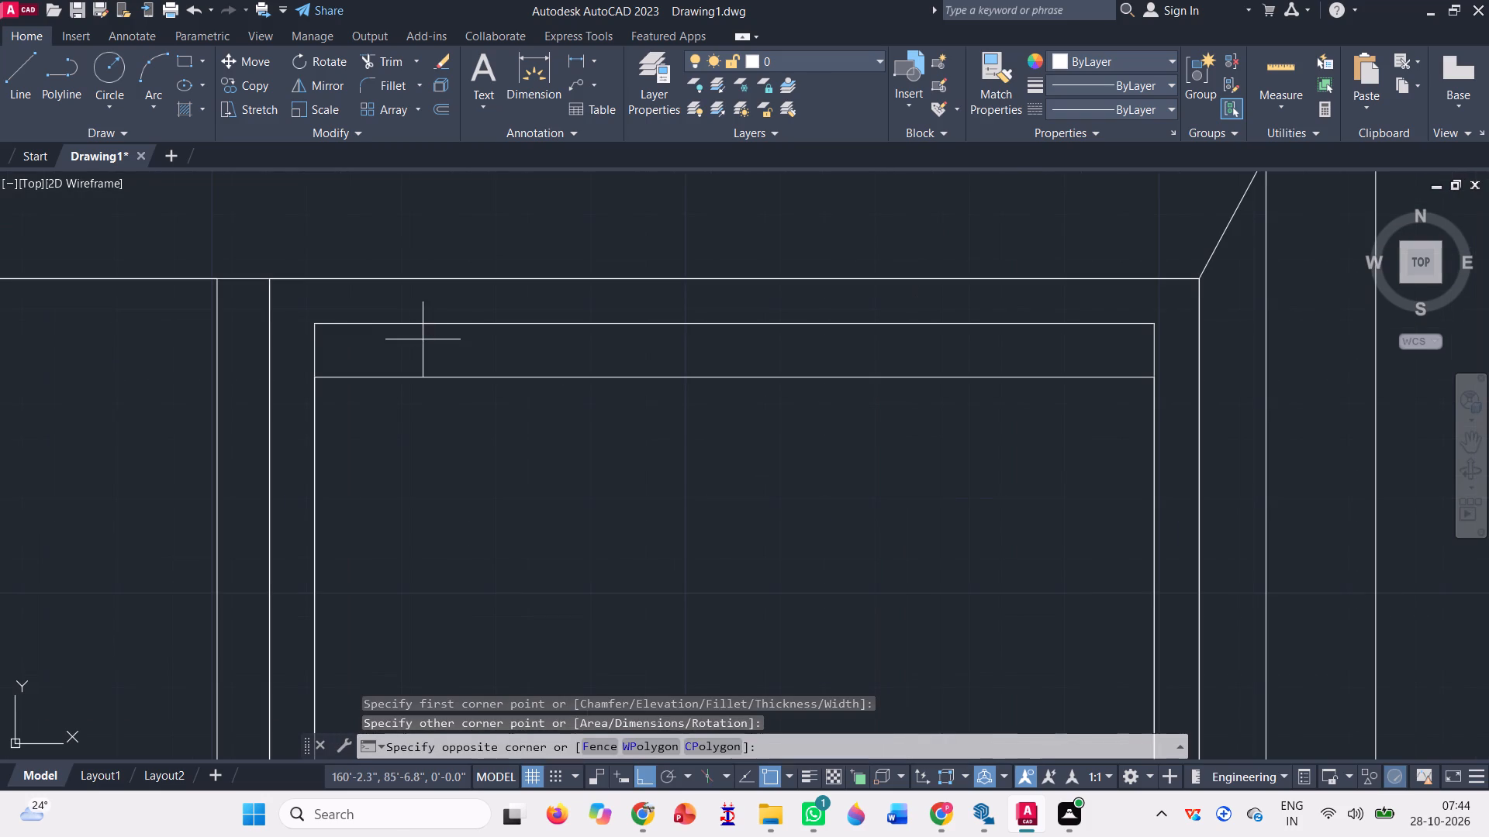
click(406, 318)
scroll(472, 355, down, 2)
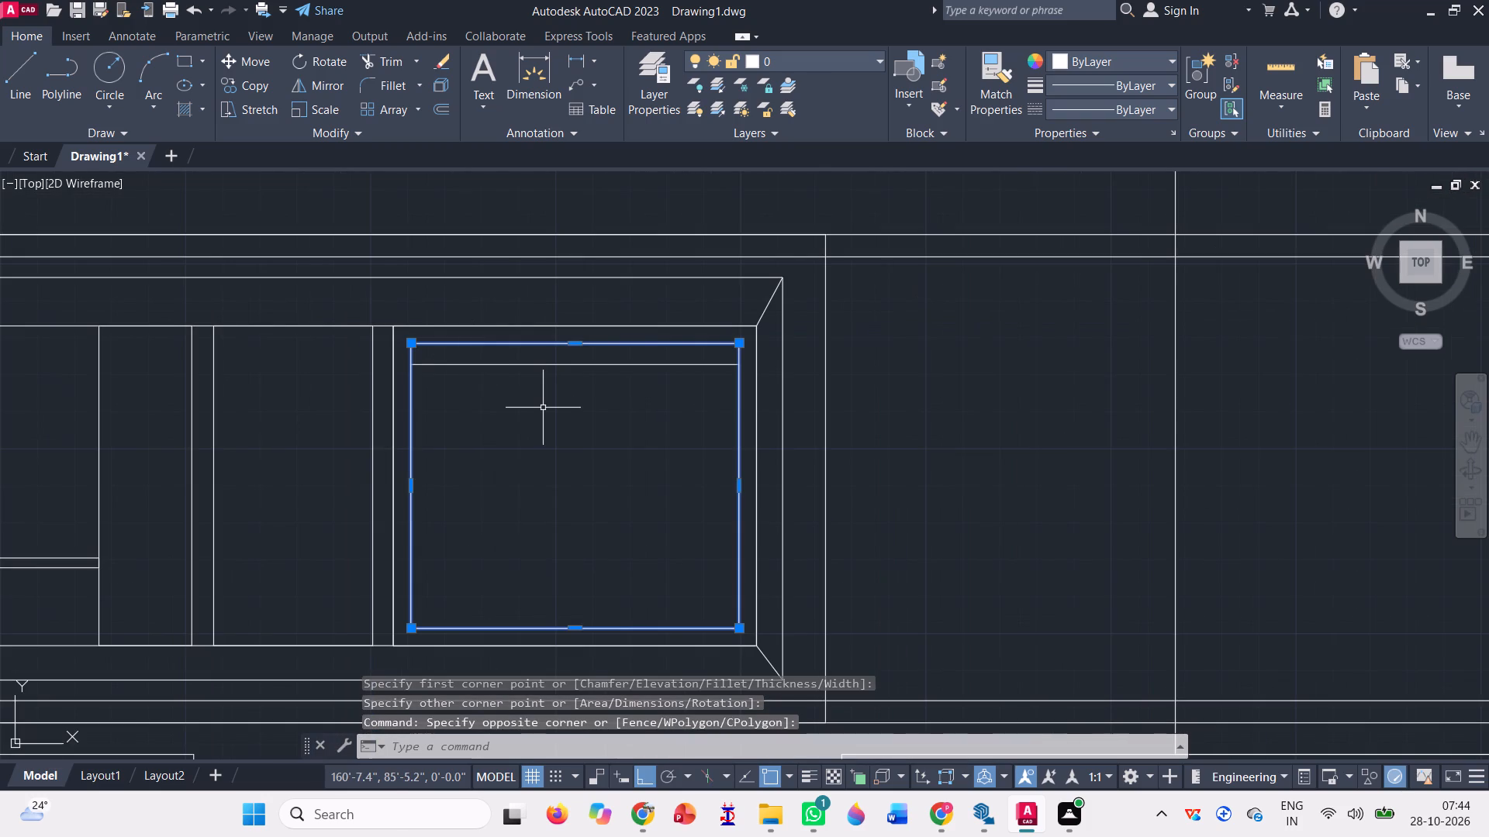
key(Delete)
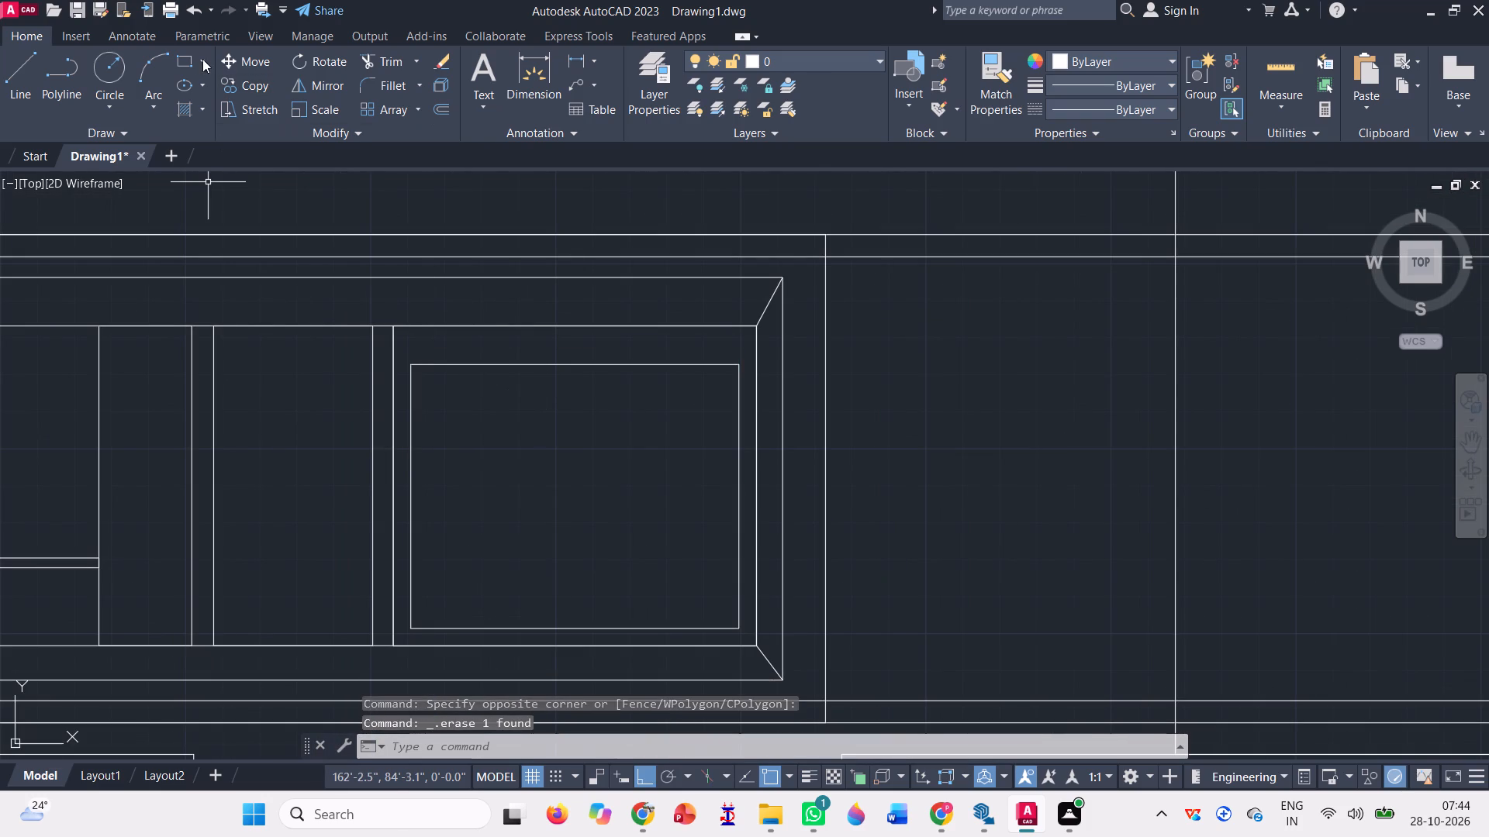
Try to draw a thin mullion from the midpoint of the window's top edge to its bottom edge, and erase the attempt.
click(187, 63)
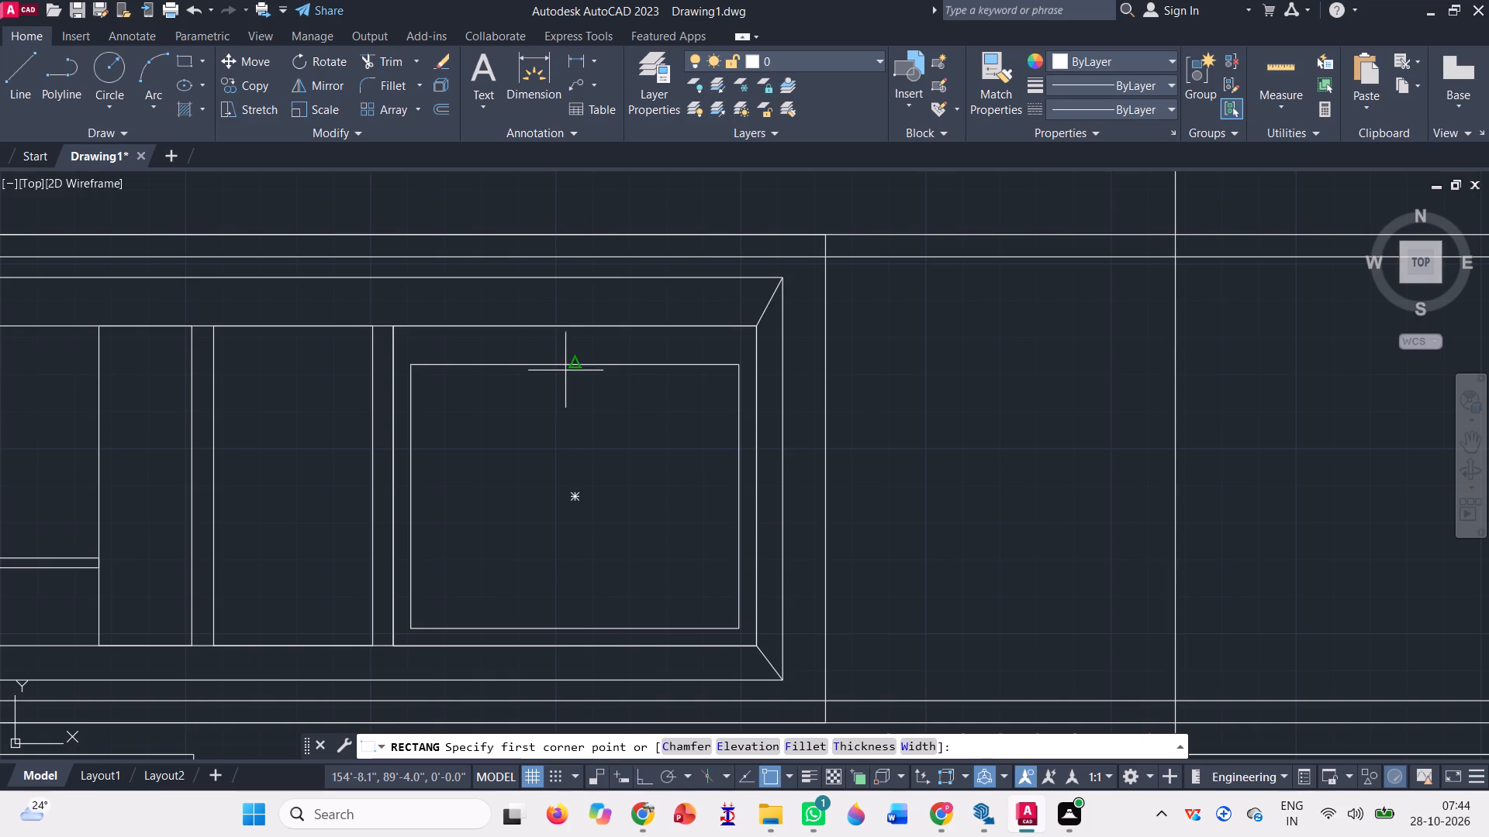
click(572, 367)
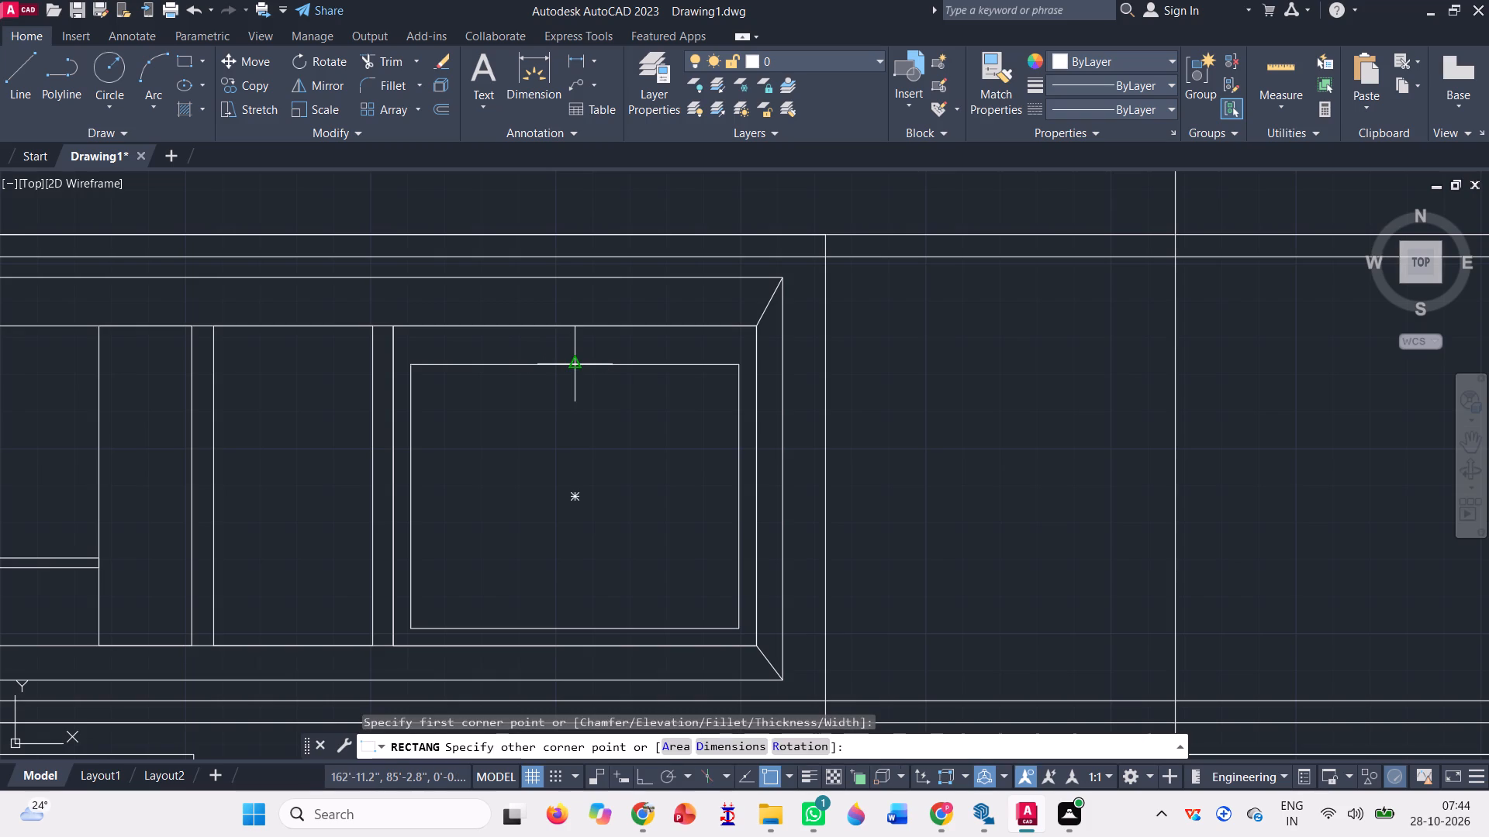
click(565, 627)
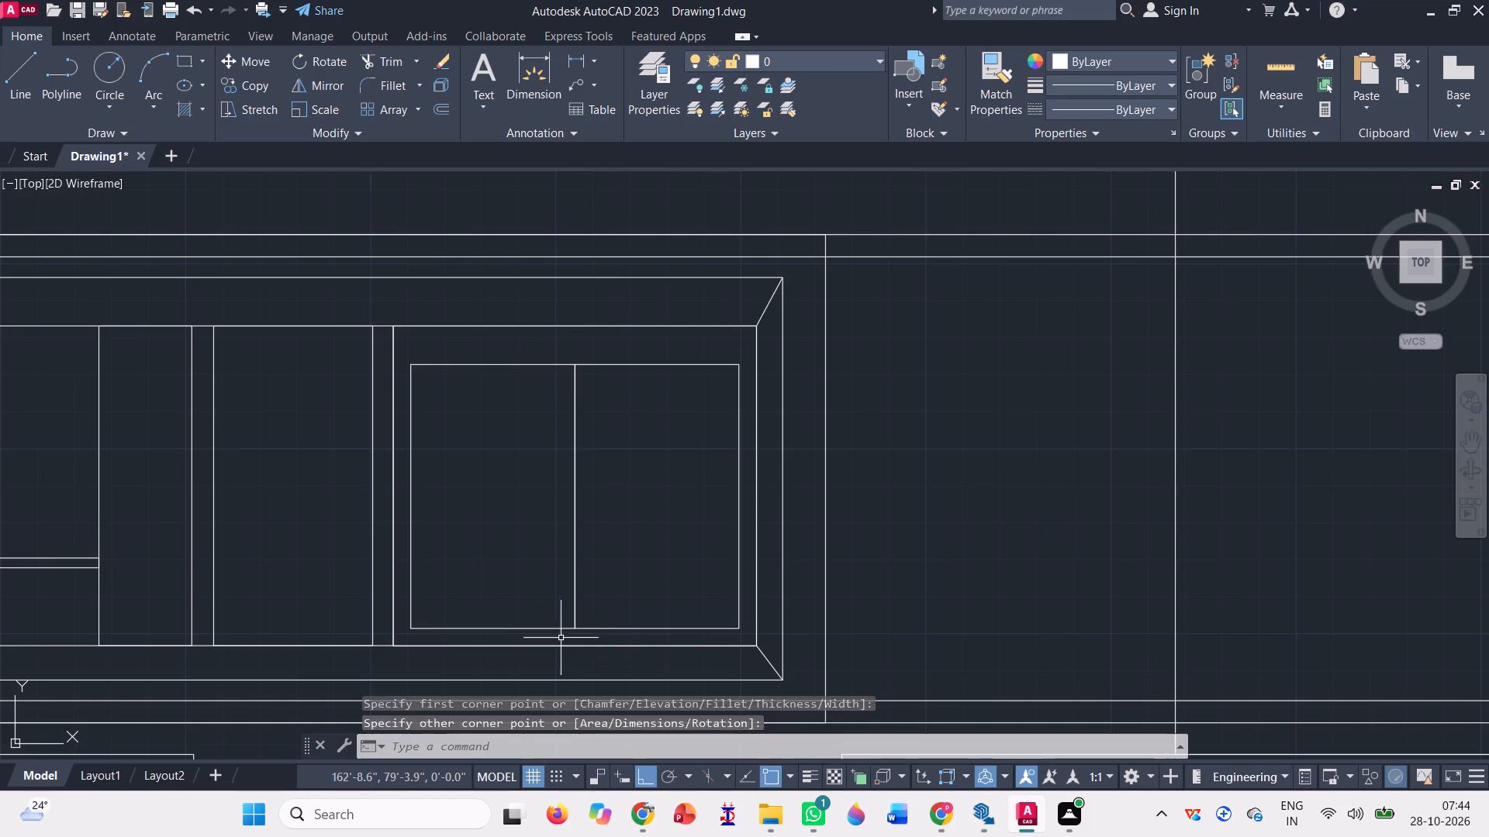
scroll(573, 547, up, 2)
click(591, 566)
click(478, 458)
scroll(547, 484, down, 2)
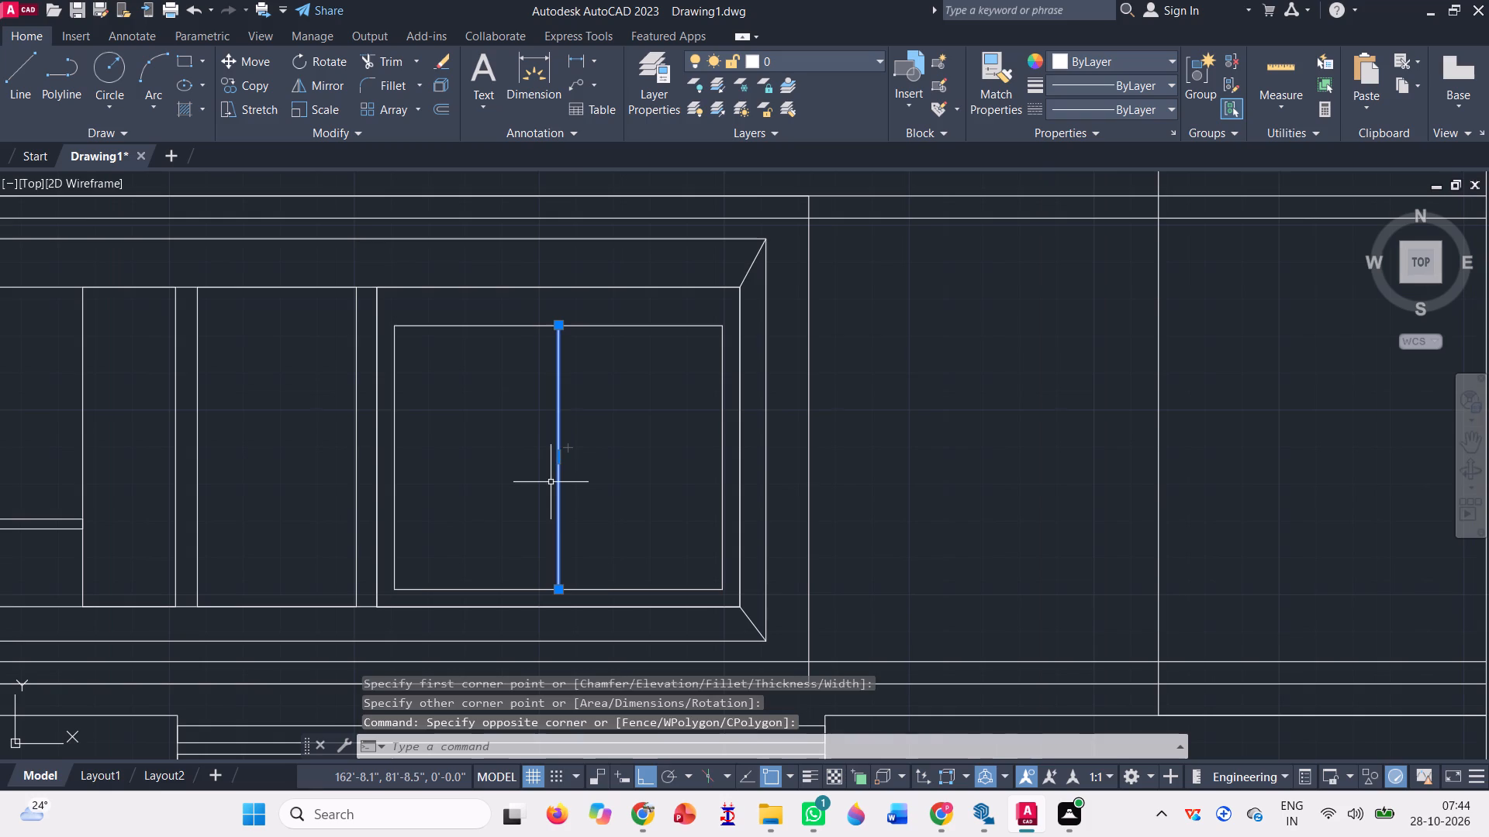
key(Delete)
Draw a narrow mullion rectangle from the midpoint of the window's top edge down to its bottom edge, just west of centre.
click(178, 57)
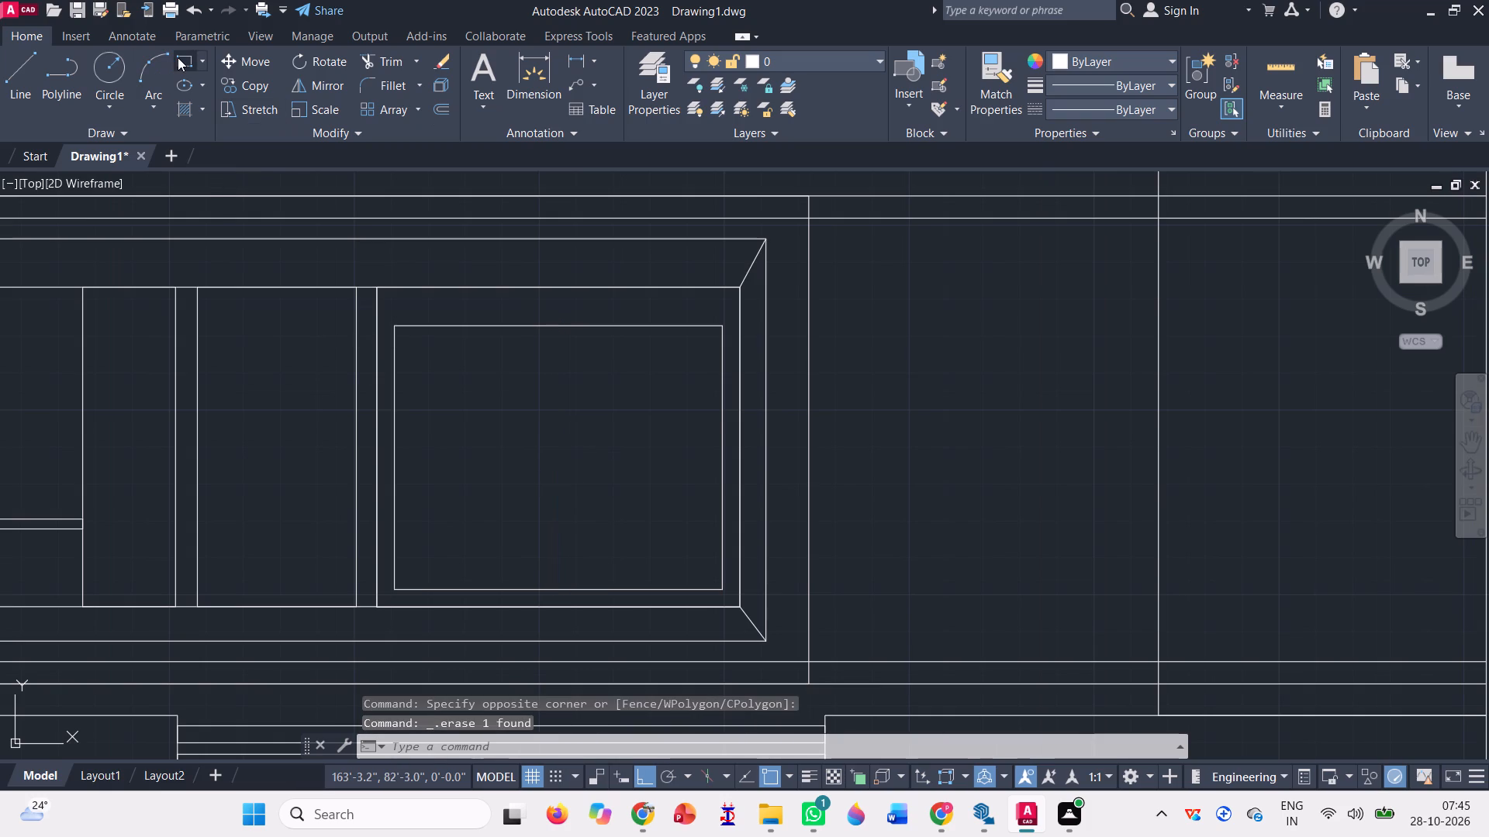
click(560, 326)
scroll(531, 604, up, 3)
scroll(577, 536, up, 3)
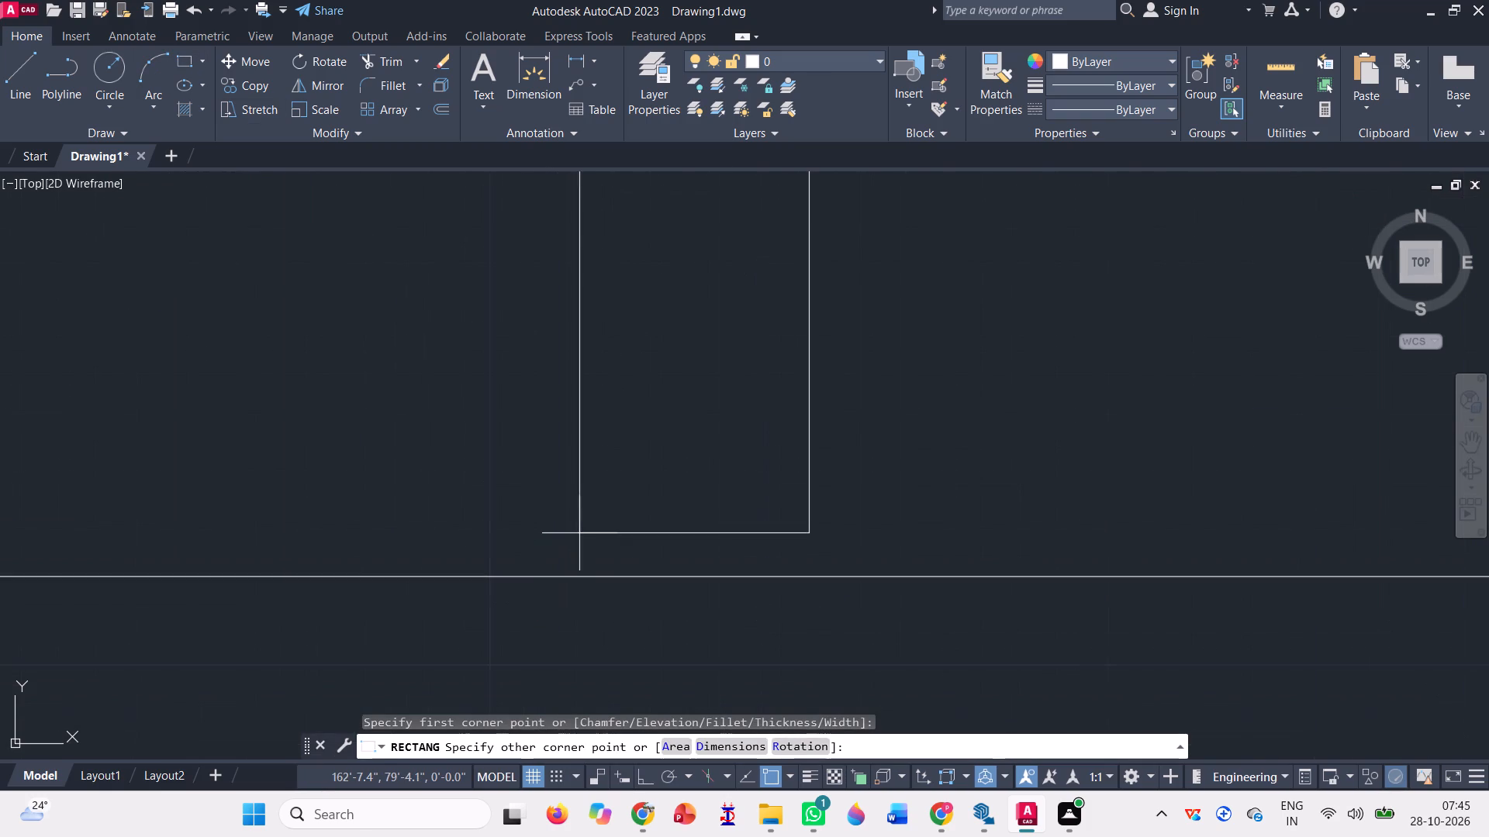
click(712, 578)
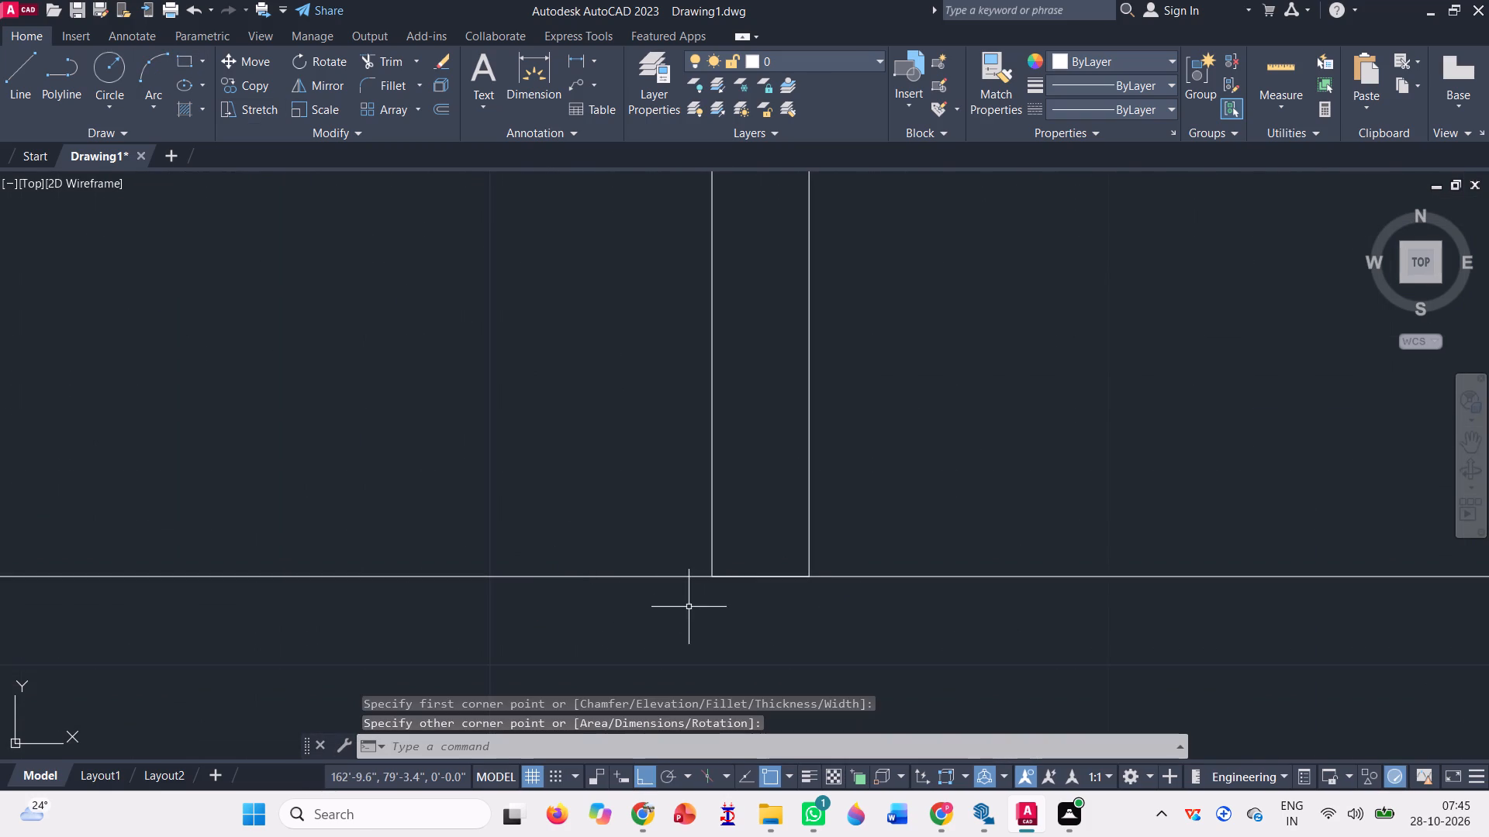
Move the mullion east by half its width, from its top midpoint to its top-east corner, centring it in the window.
scroll(664, 629, down, 6)
click(708, 520)
click(590, 434)
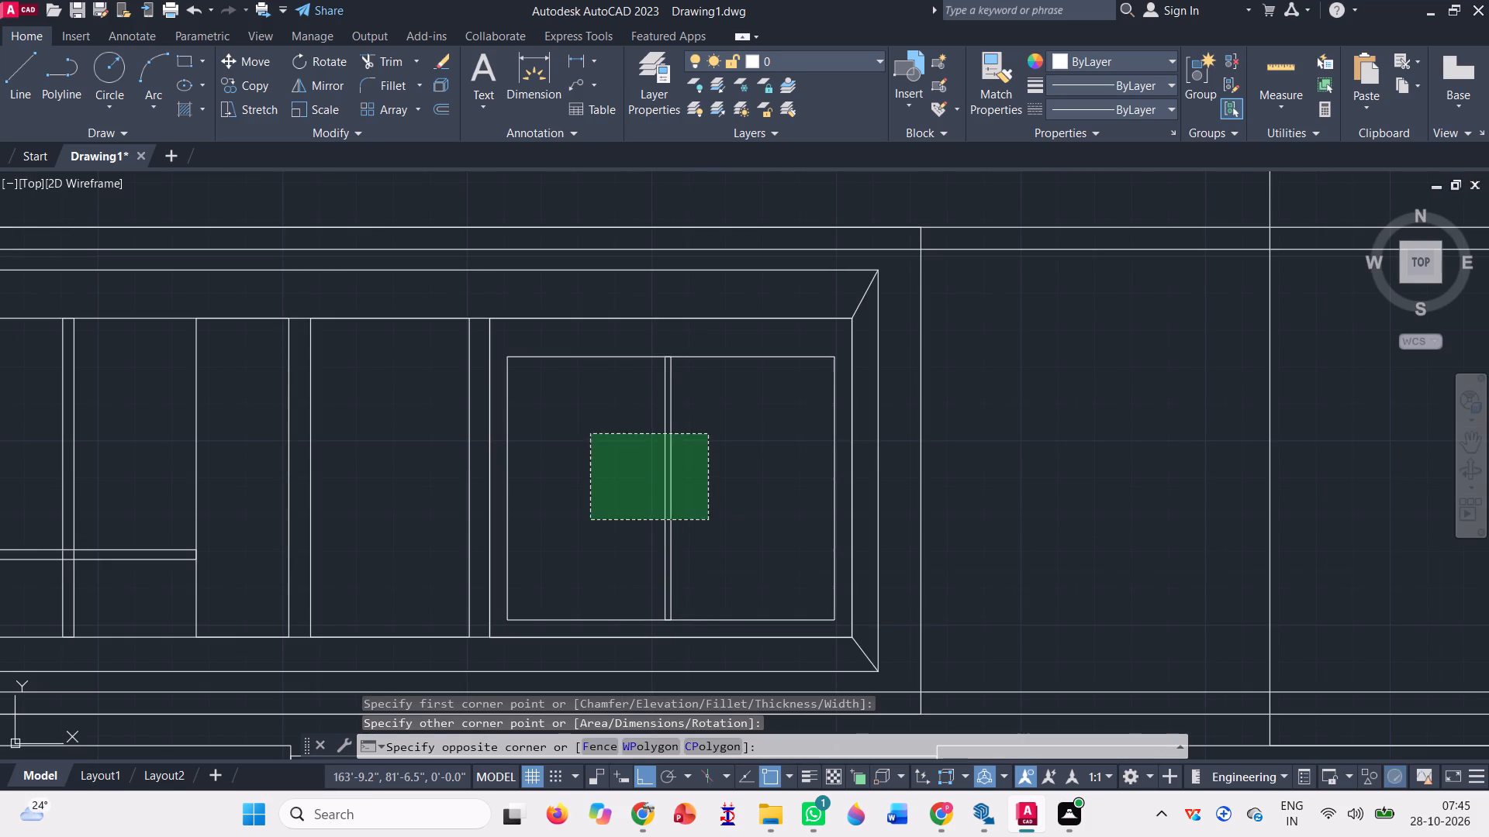
text(m)
key(space)
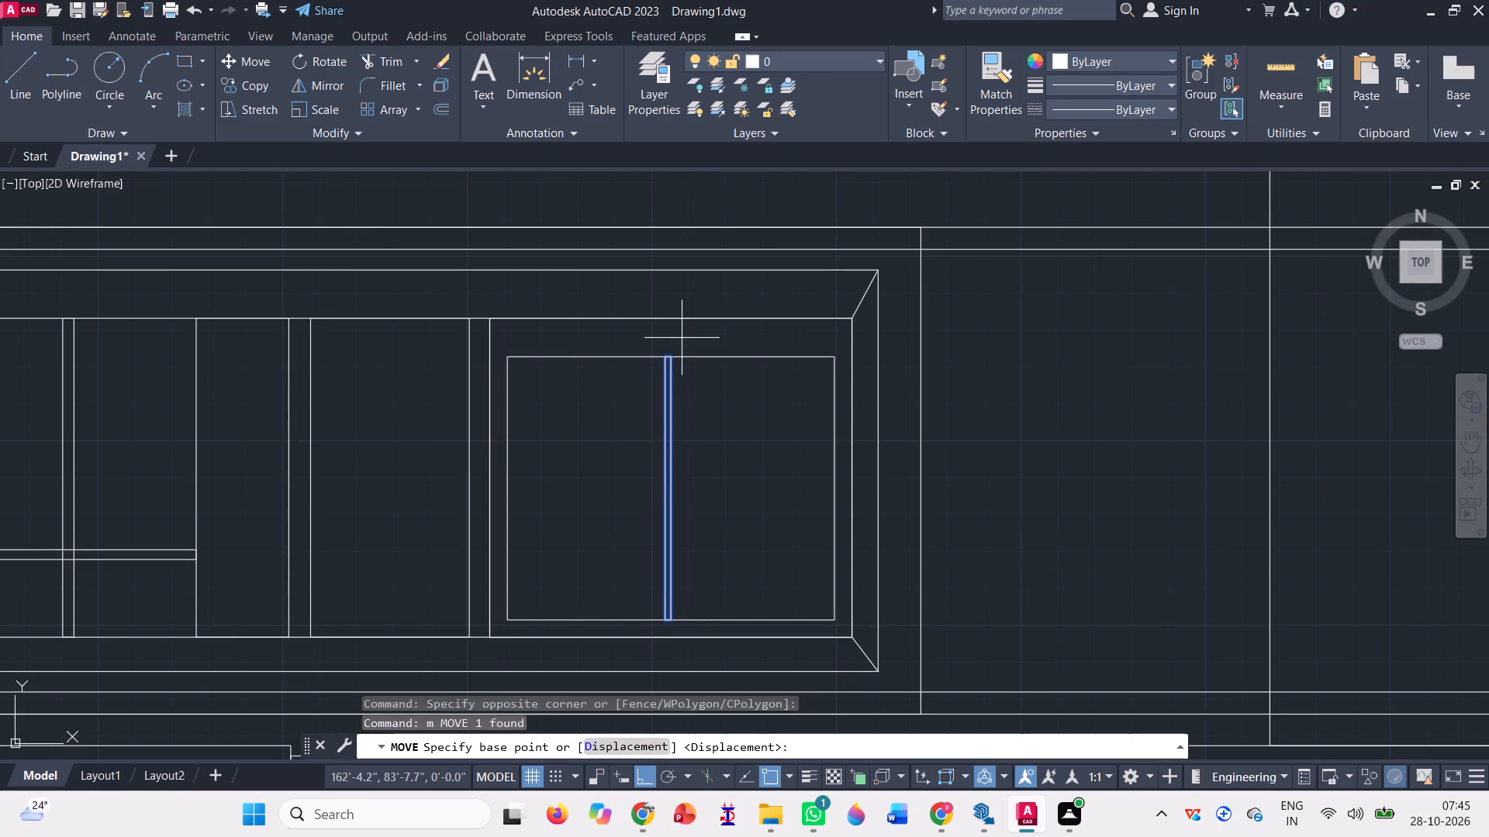
scroll(682, 338, up, 3)
scroll(648, 414, up, 3)
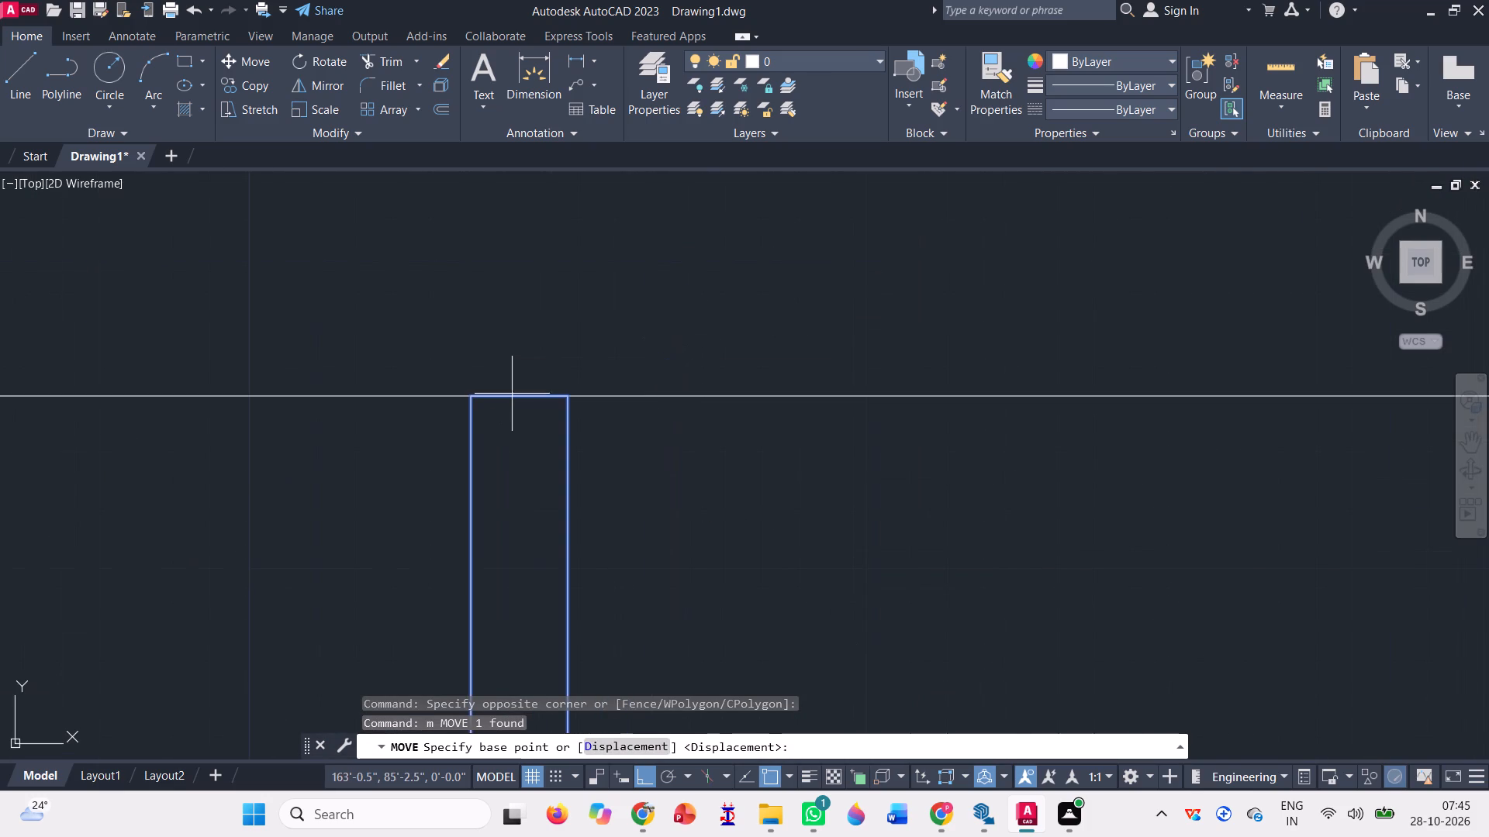
click(517, 397)
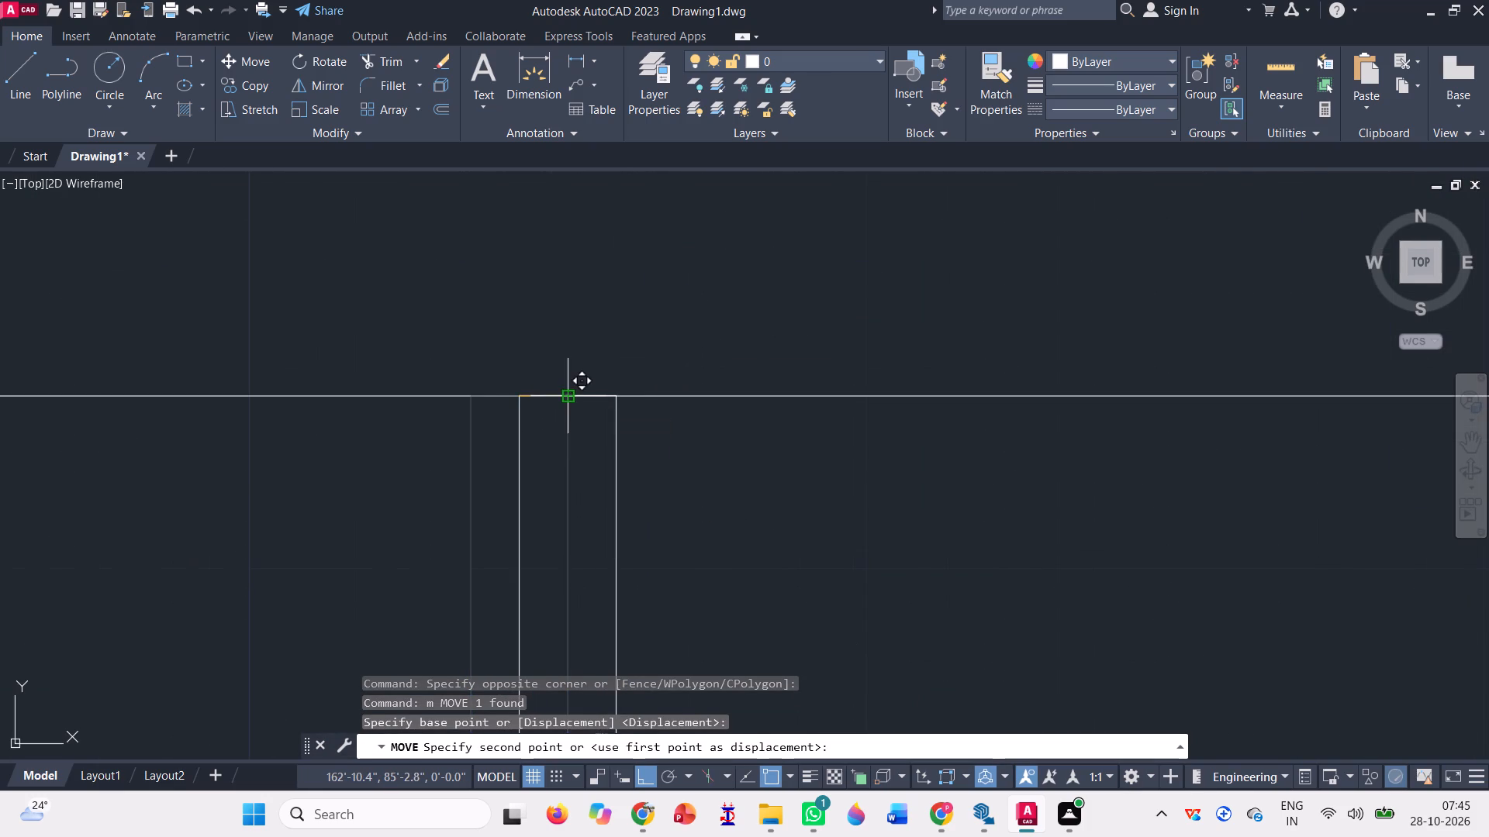
click(567, 394)
Copy the central mullion once to the east and once to the west, dividing the east window into four panes.
scroll(546, 404, down, 6)
click(611, 493)
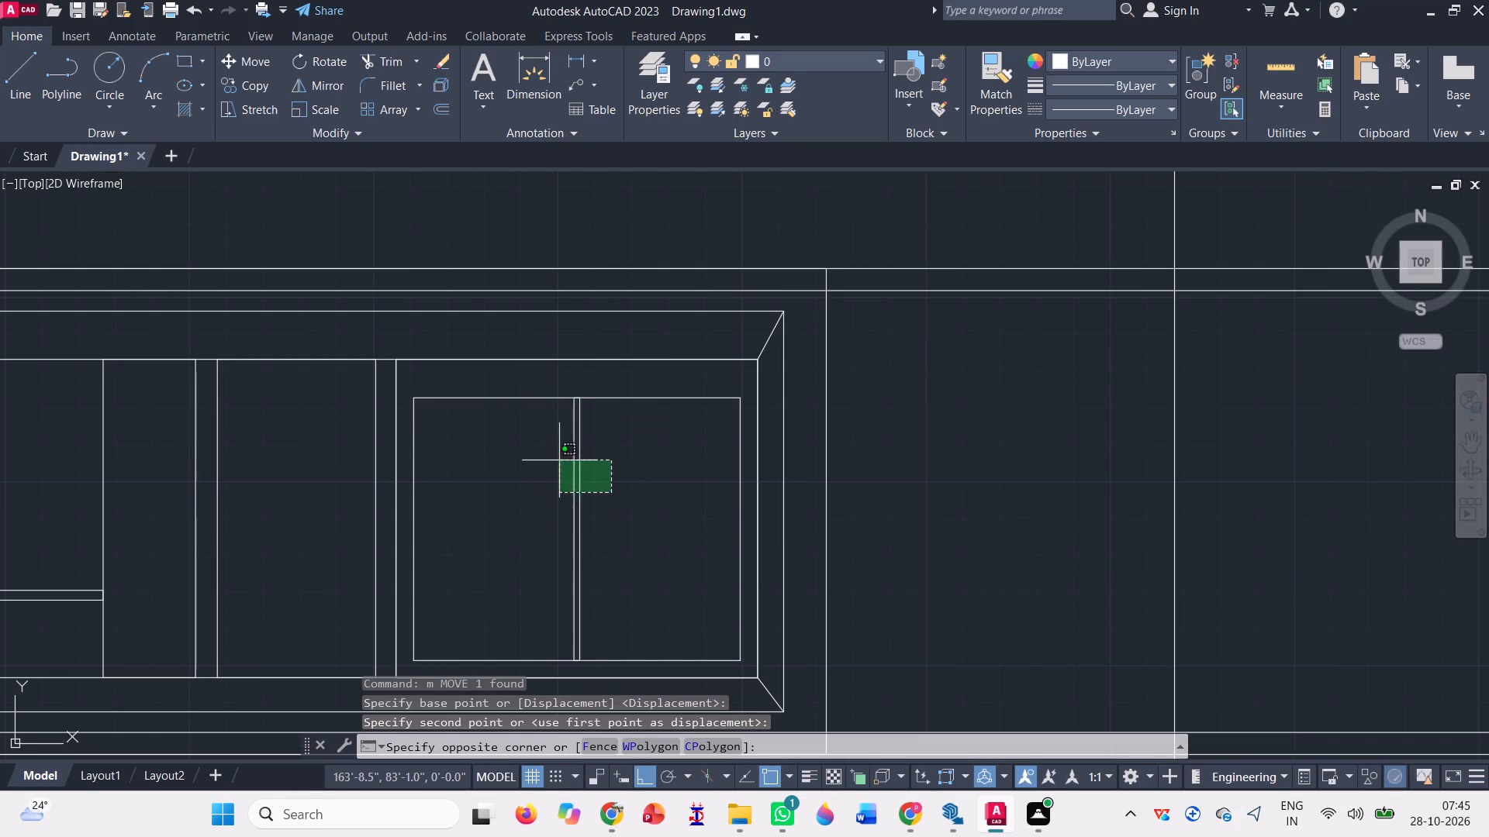
click(559, 460)
text(co)
key(space)
scroll(568, 379, up, 3)
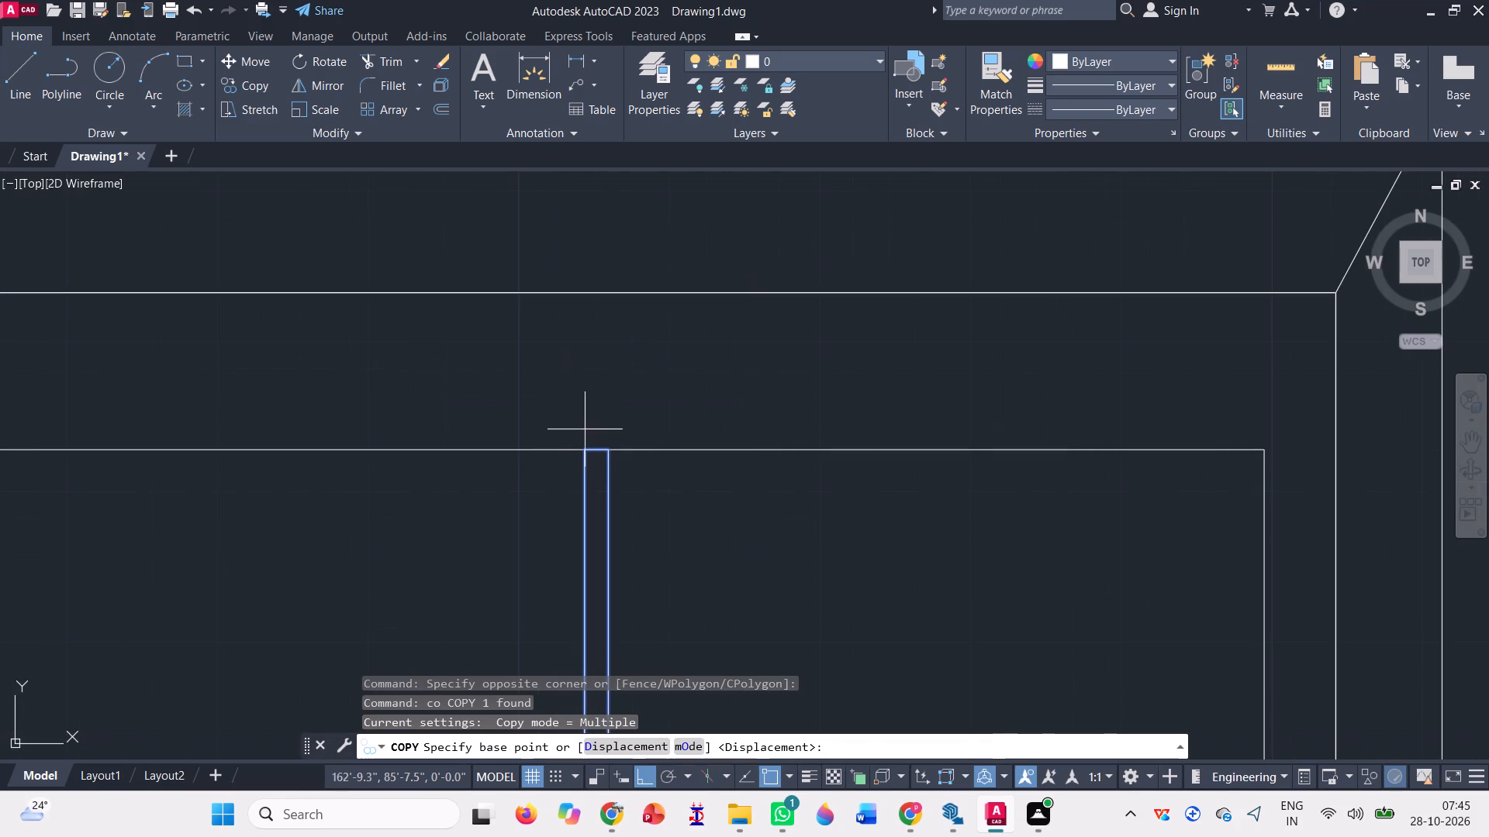
click(600, 452)
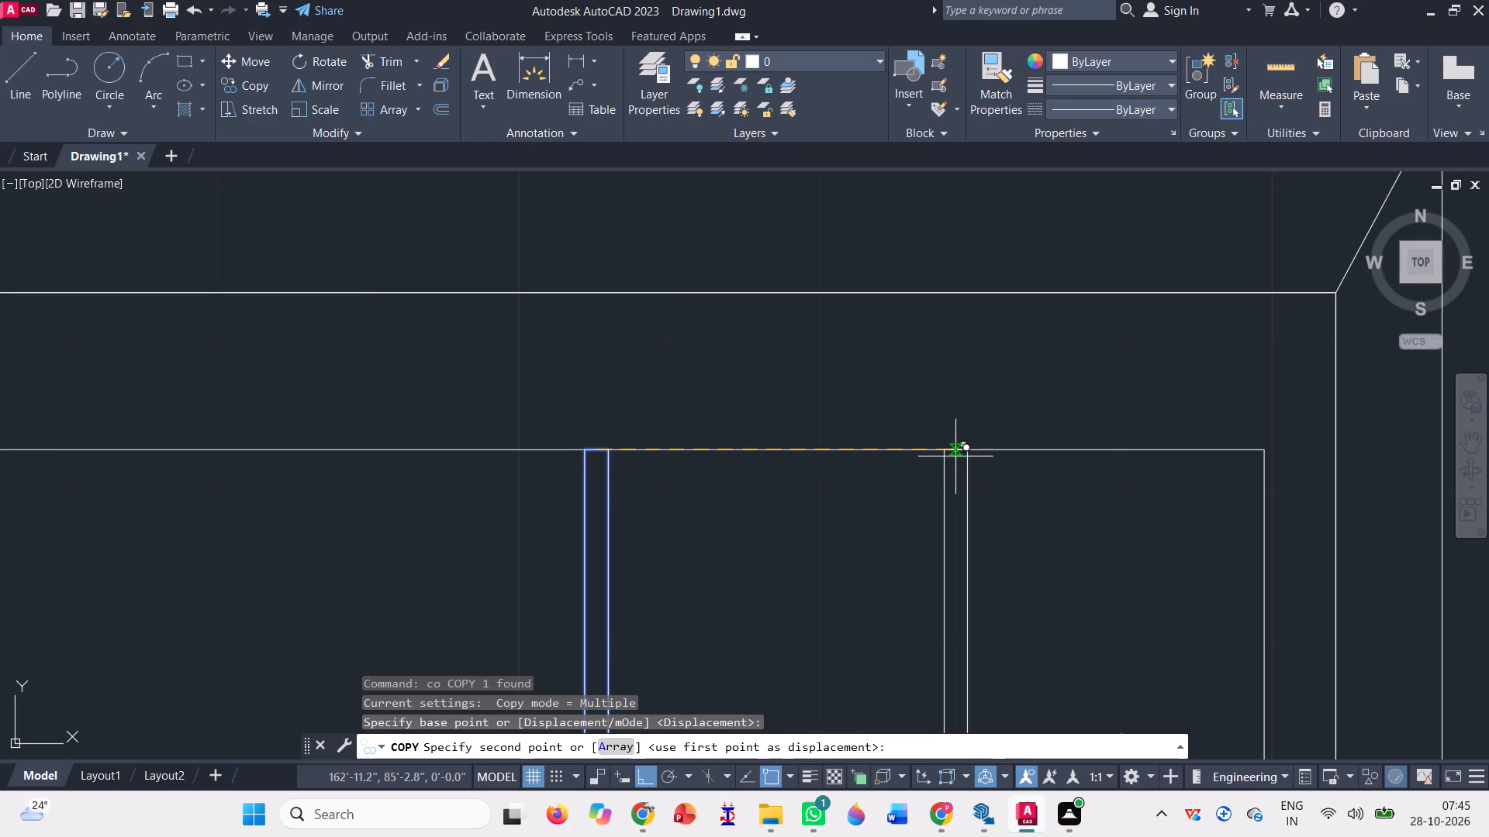
click(948, 449)
scroll(948, 449, down, 3)
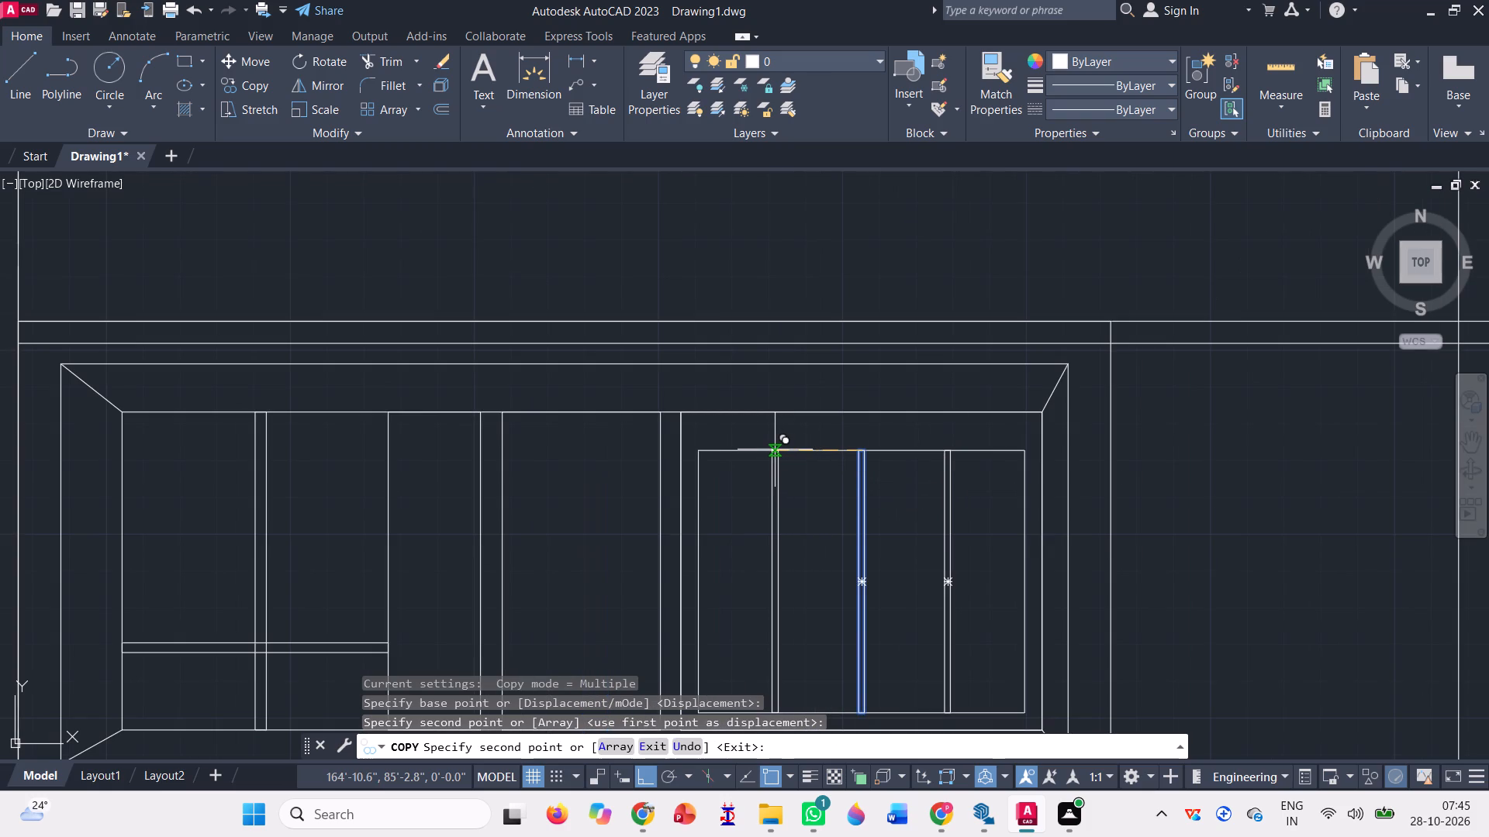
click(775, 448)
key(space)
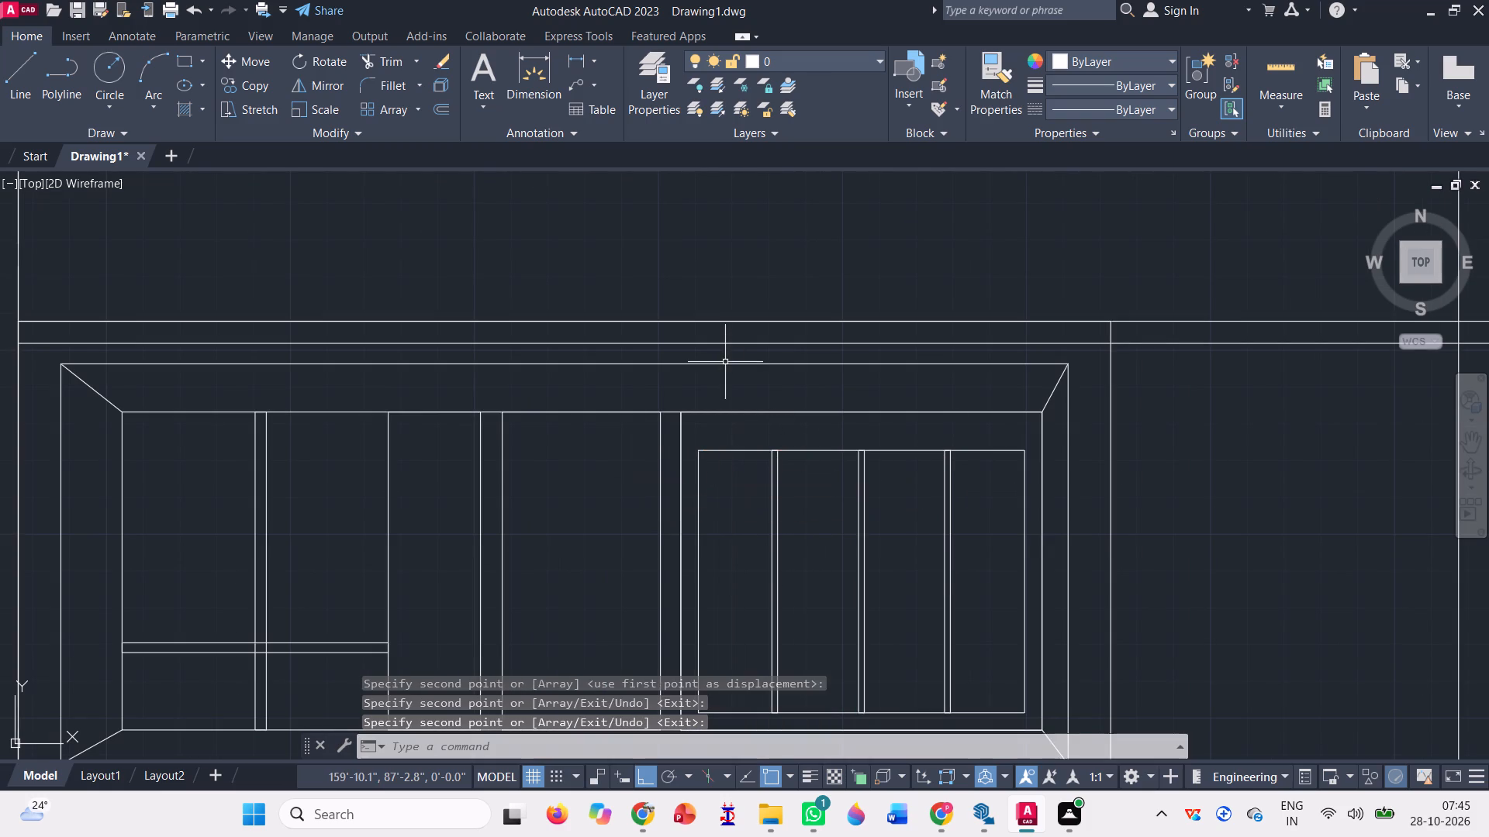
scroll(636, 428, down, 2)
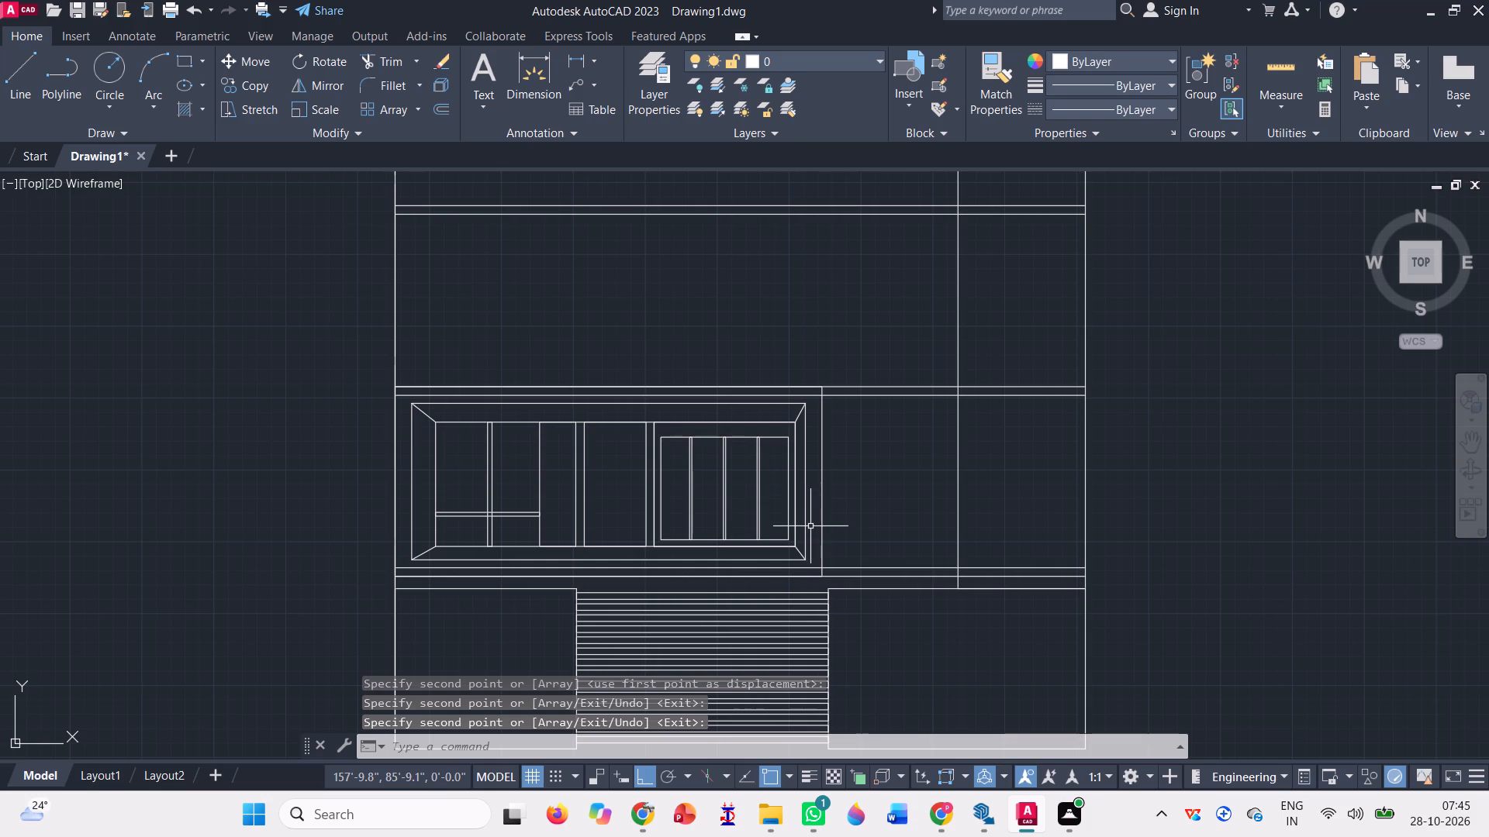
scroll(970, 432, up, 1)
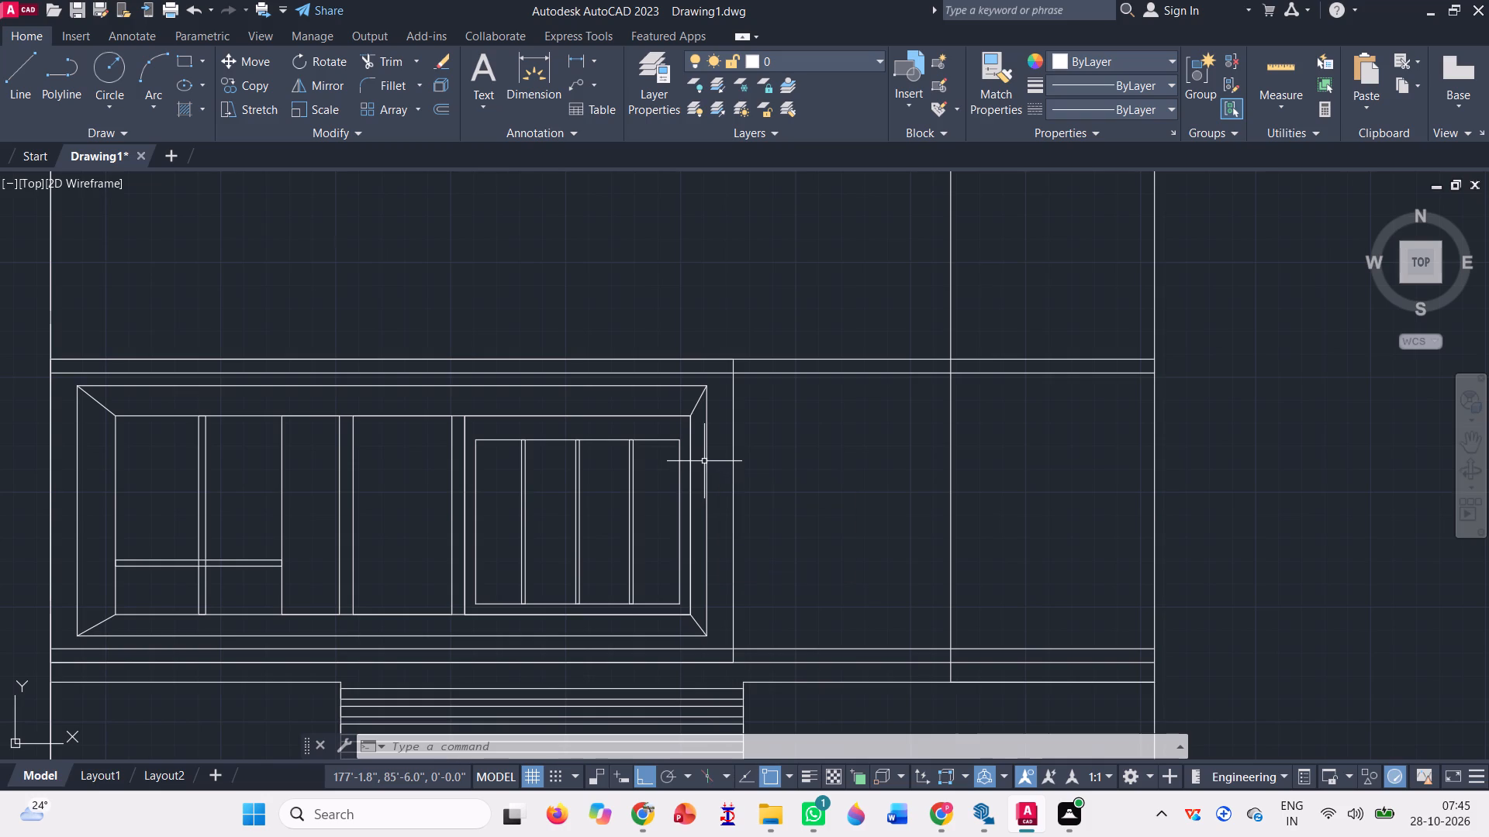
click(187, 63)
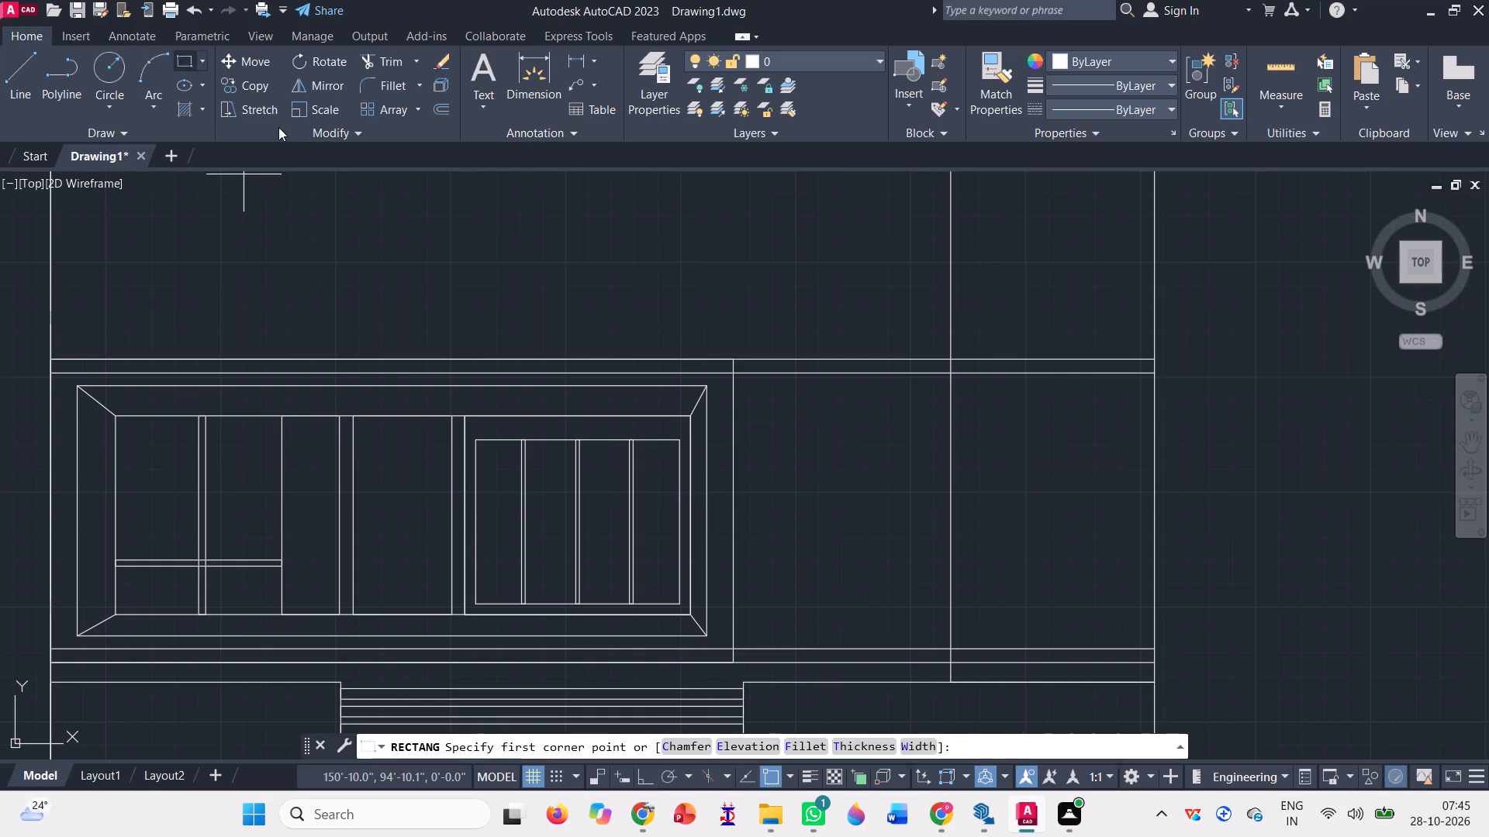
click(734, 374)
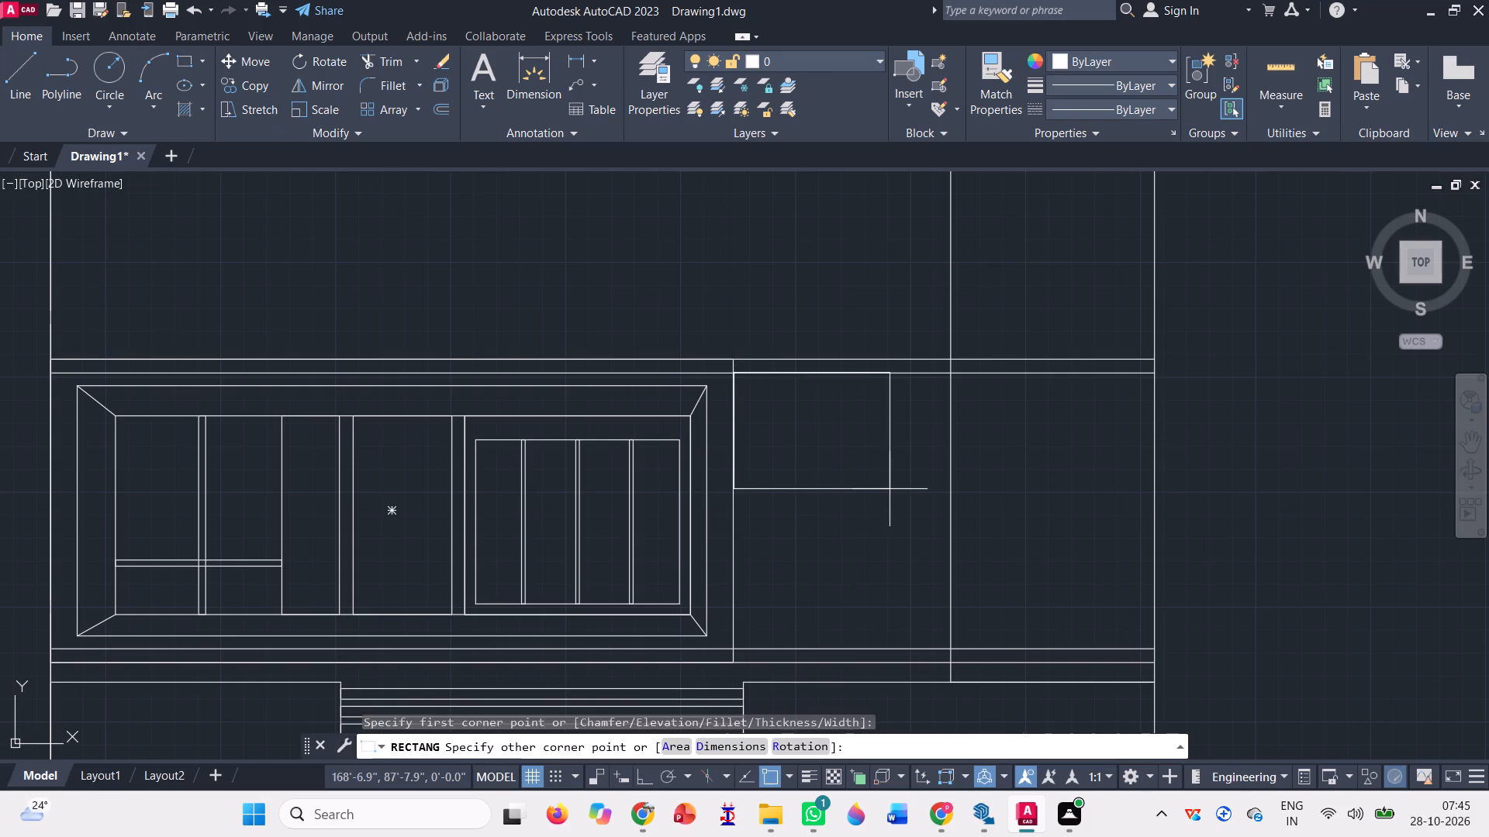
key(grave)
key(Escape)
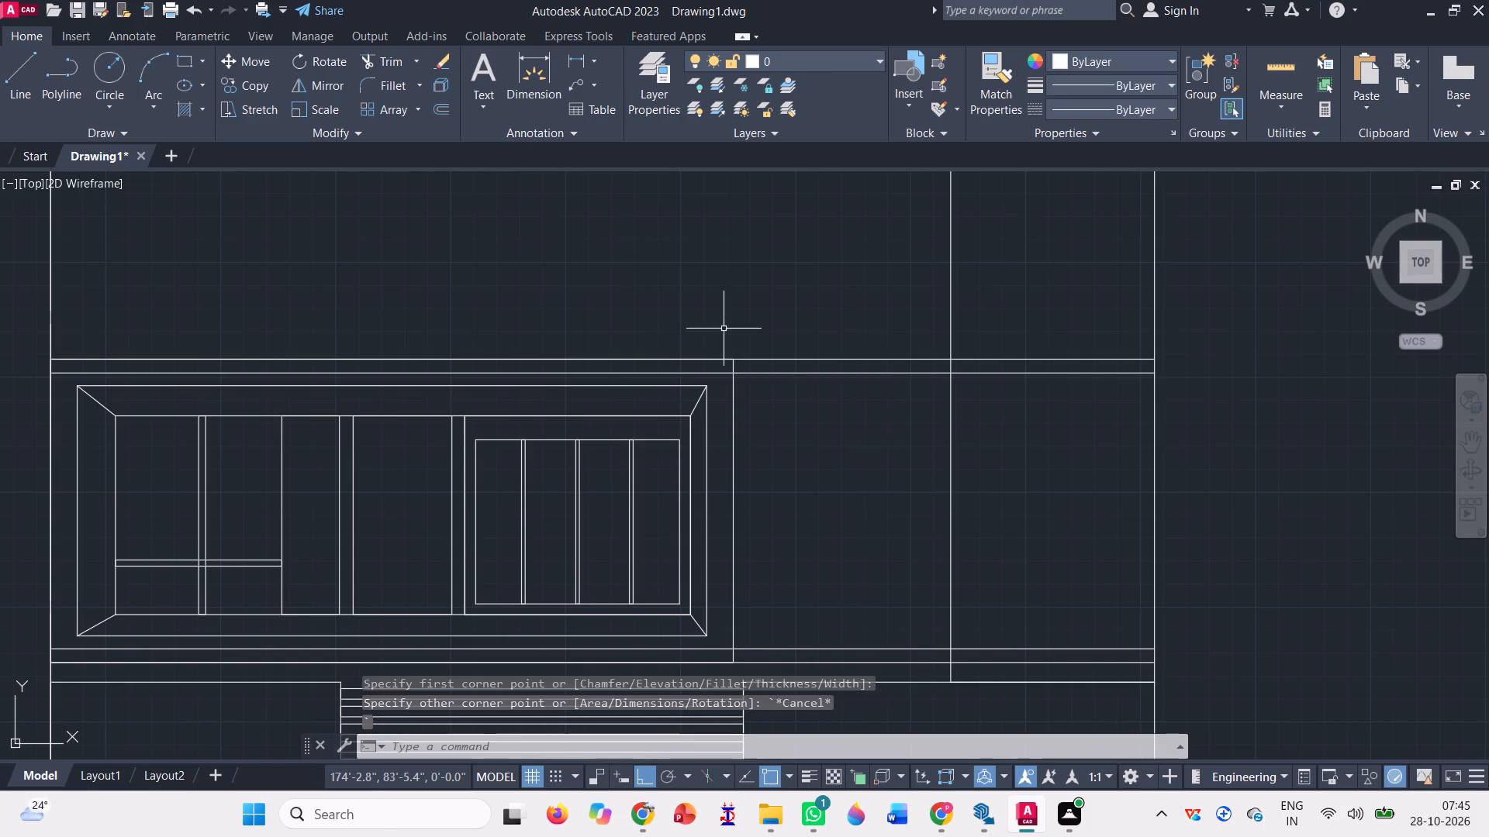
Erase the lower line of the double-line divider above the recessed floor.
click(879, 395)
click(844, 367)
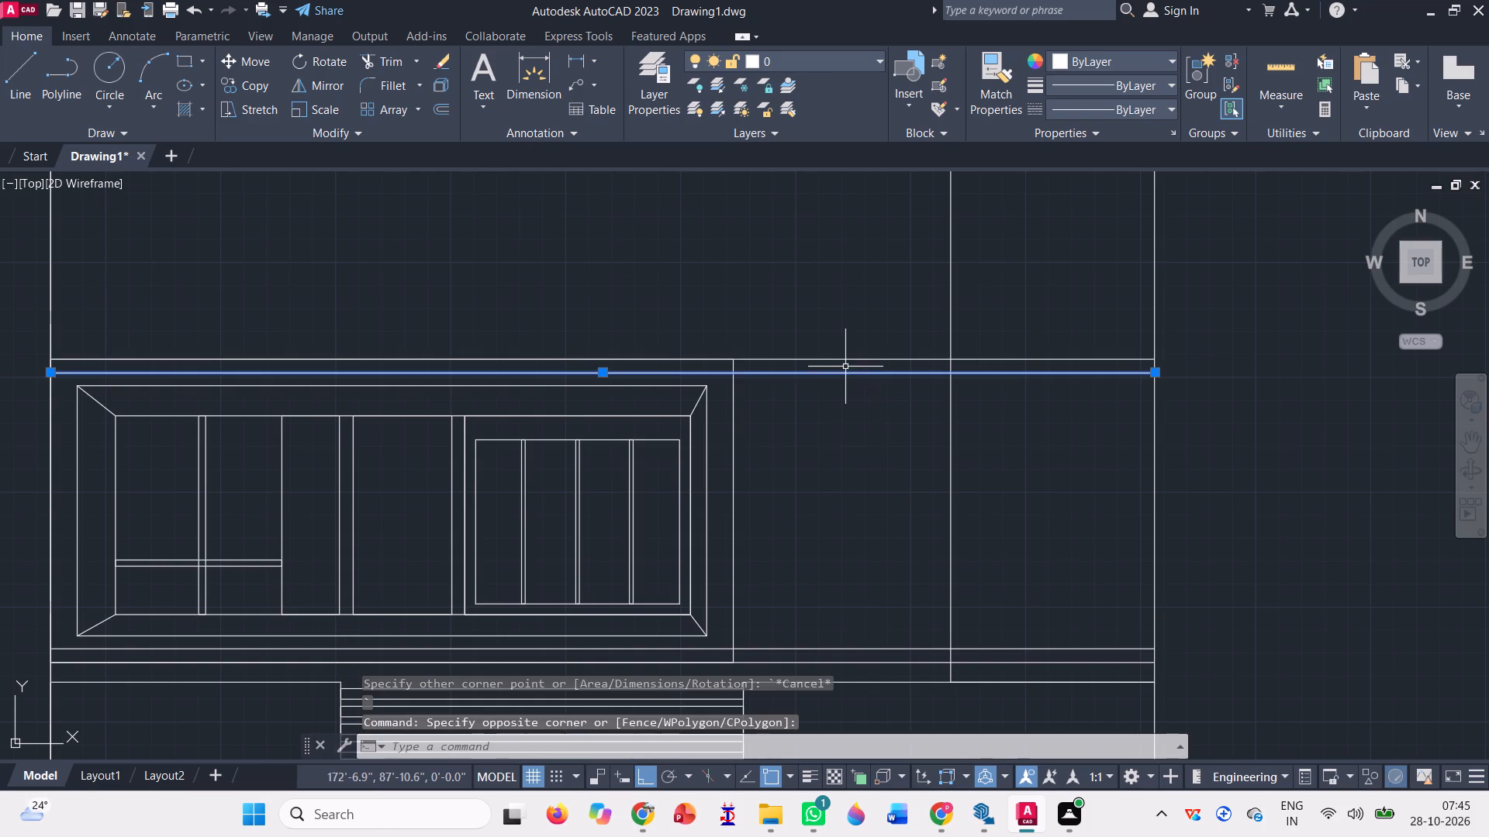
key(Delete)
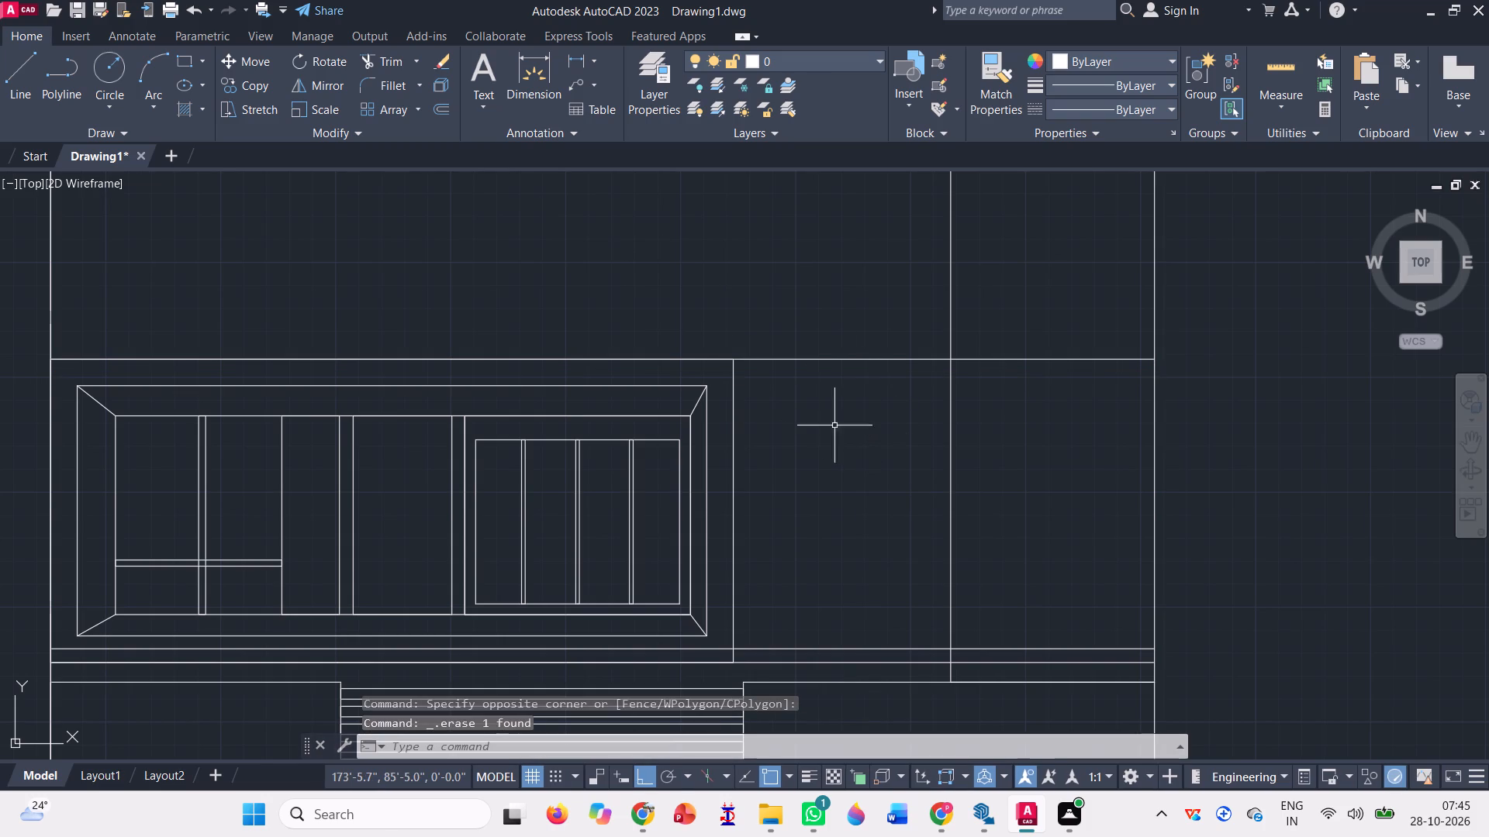
Draw a full-height rectangle around the bay between the recess surround and the east strip, from the lower divider's bottom line to the upper divider.
click(179, 64)
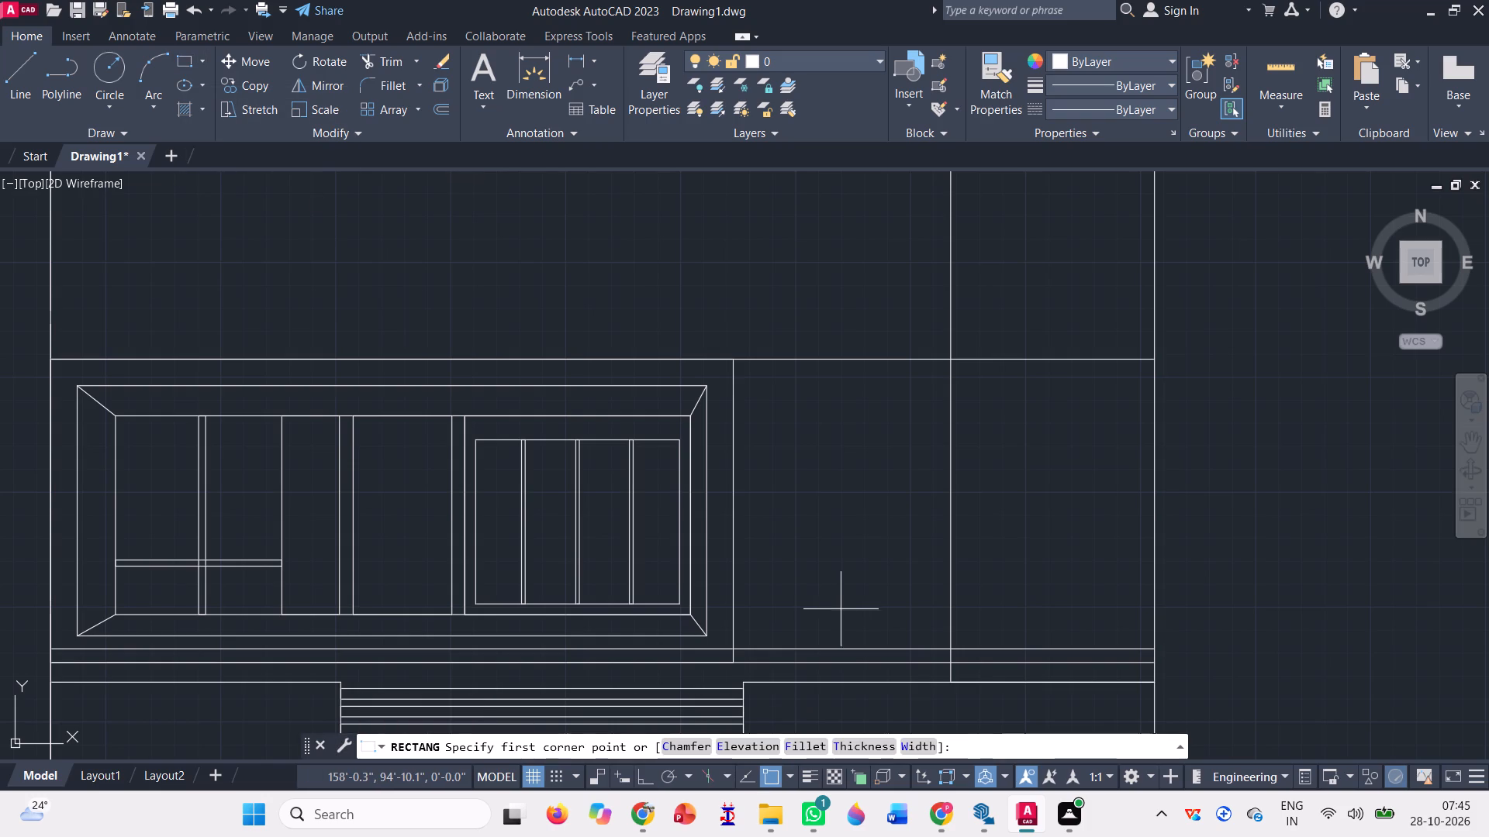
click(950, 665)
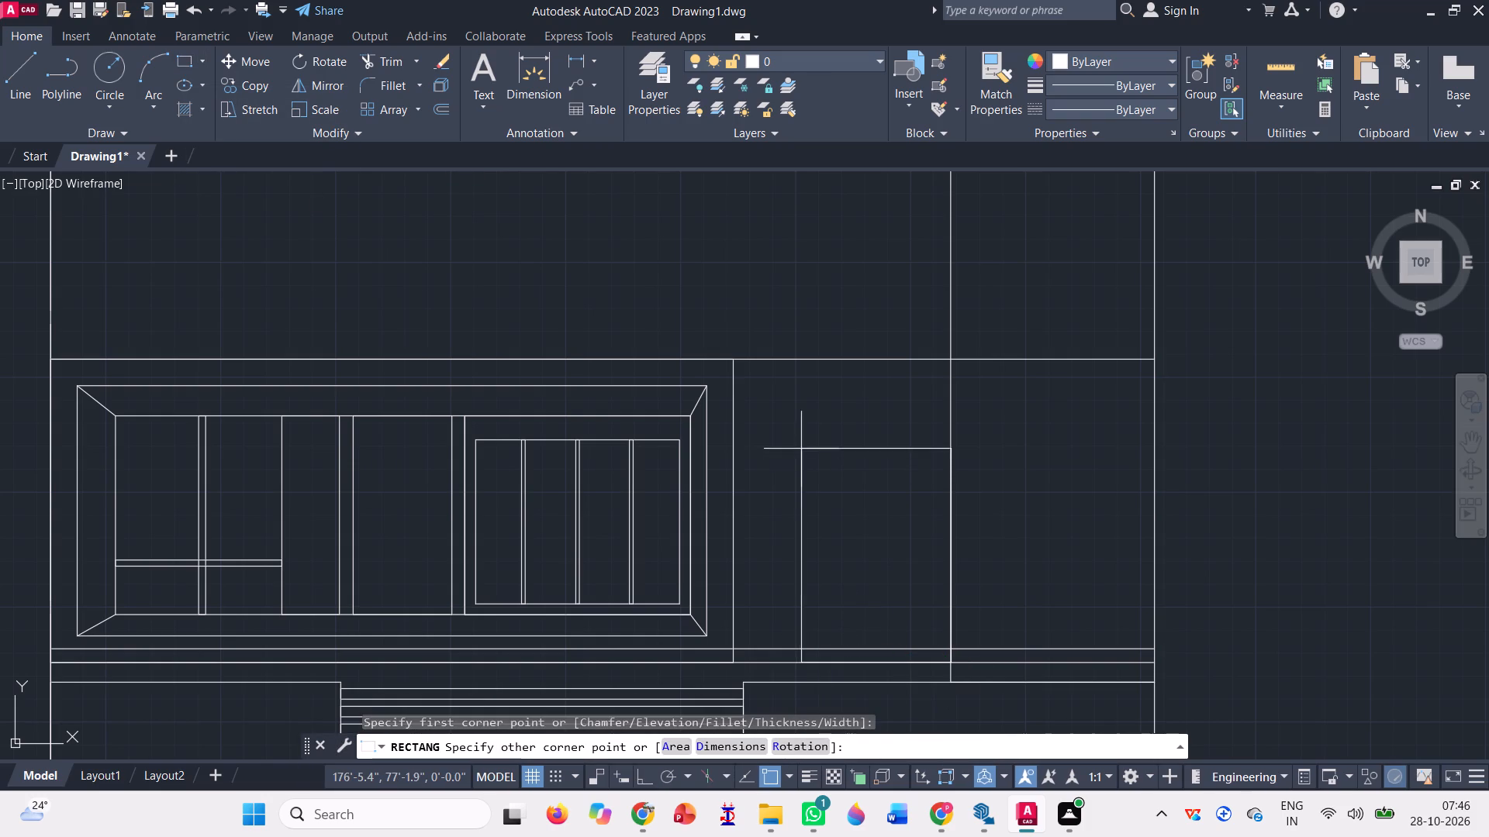
click(734, 360)
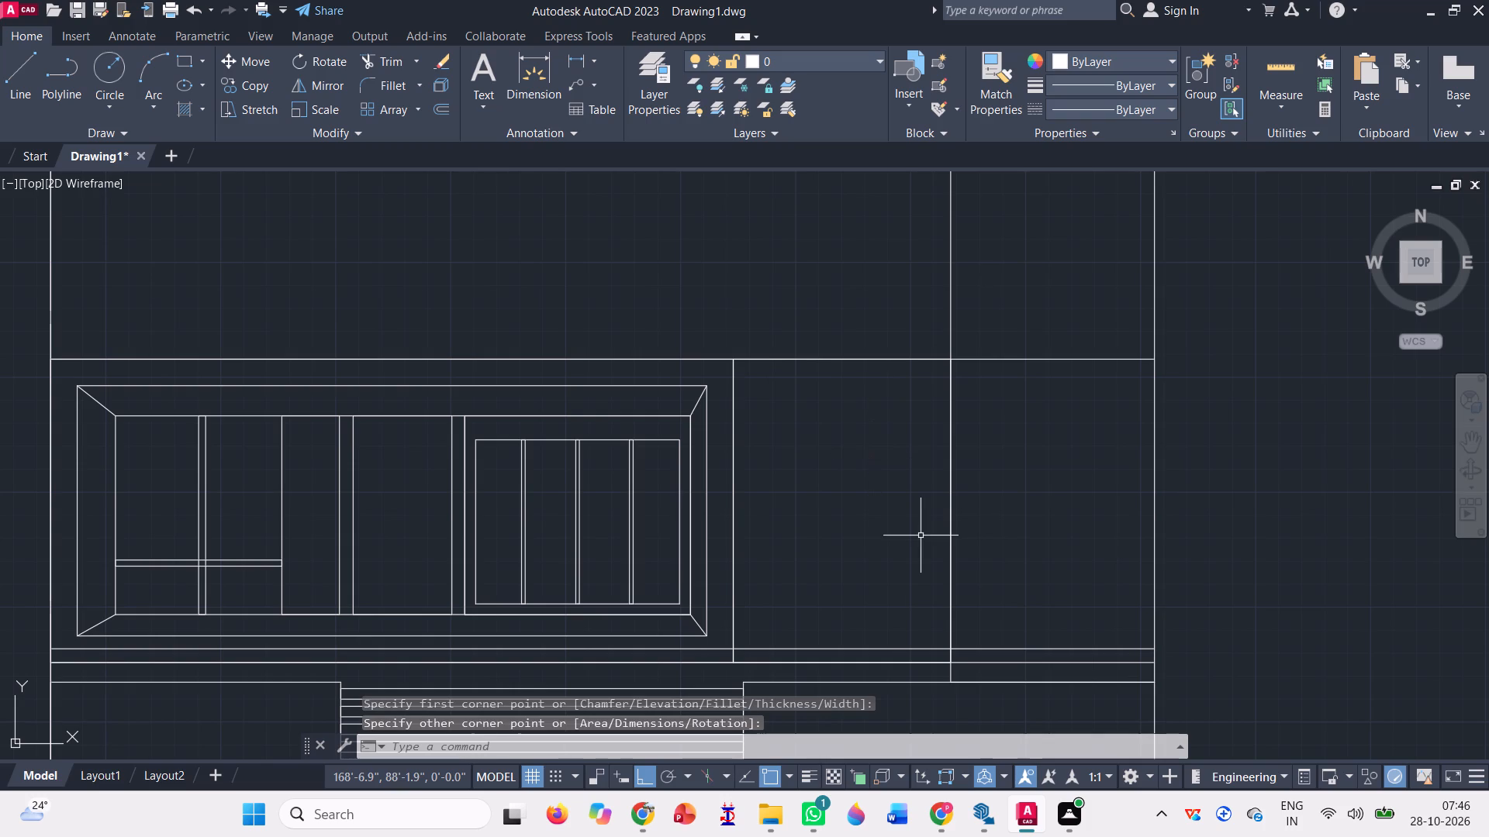
Erase the upper line of the double-line divider below the recessed floor.
click(886, 651)
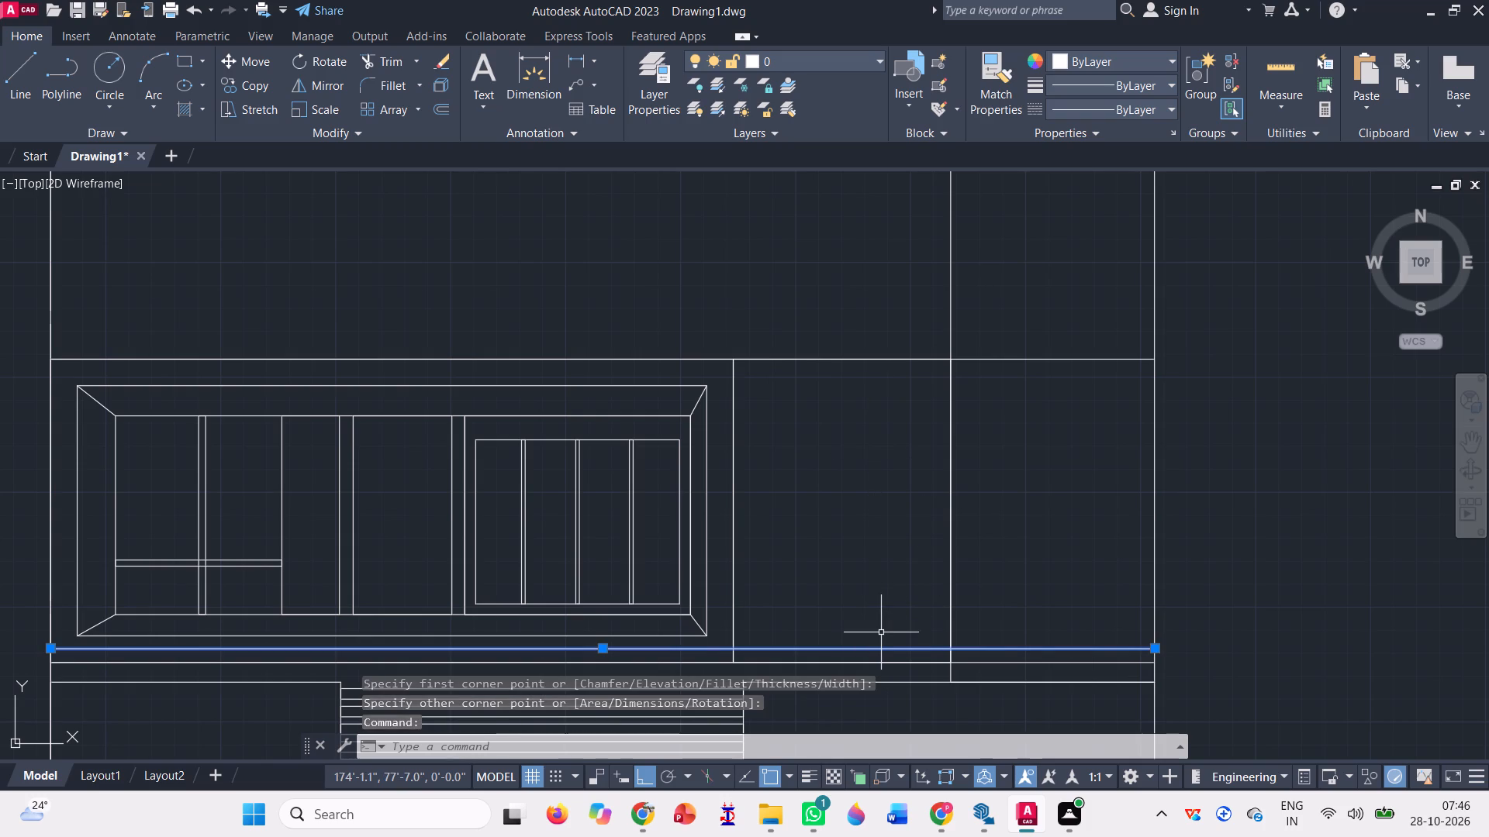
key(Delete)
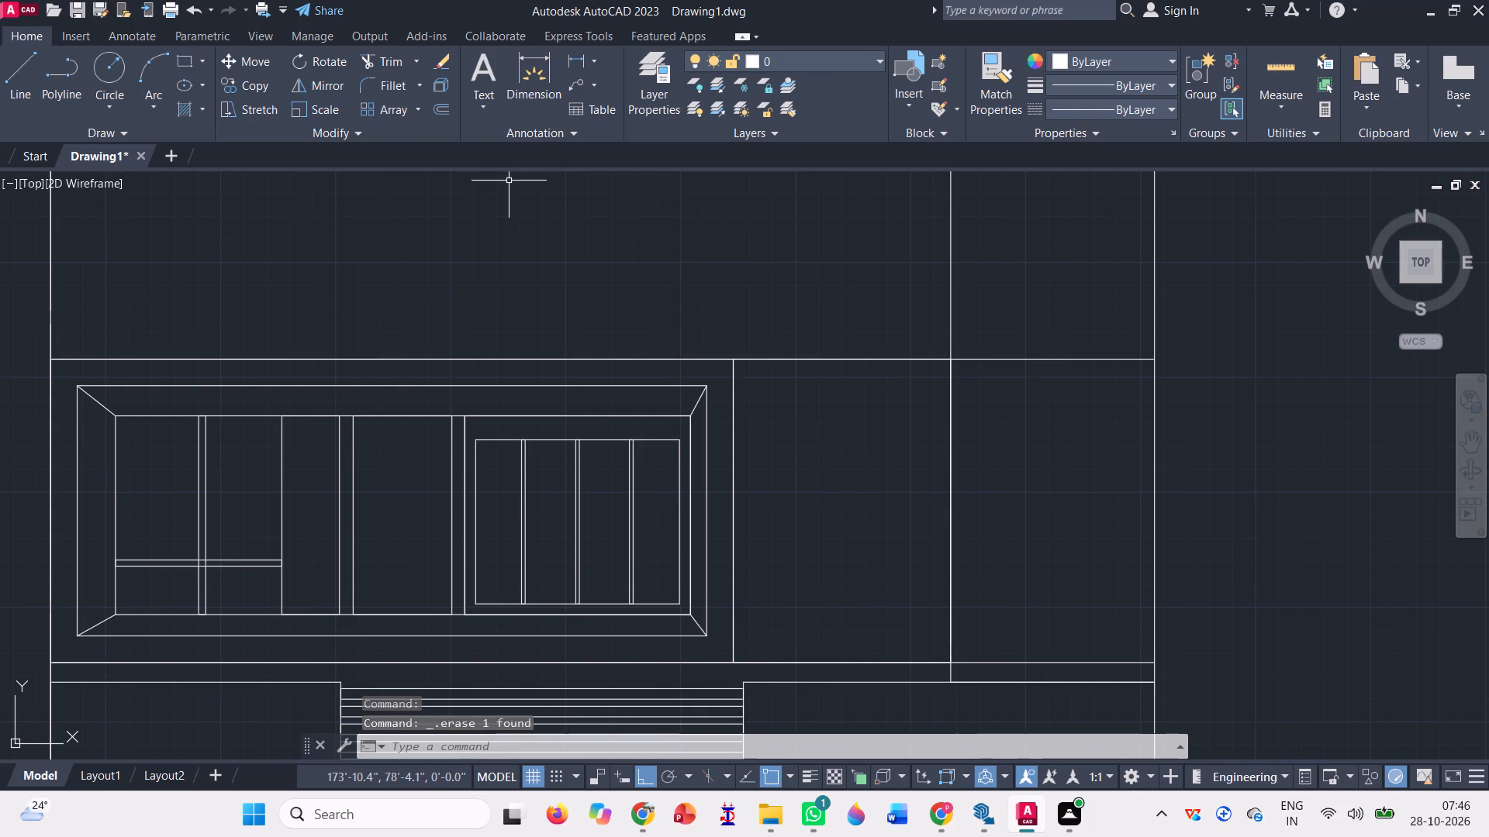
Offset the bay rectangle inward through a point just inside its west edge to form an inner frame.
click(445, 111)
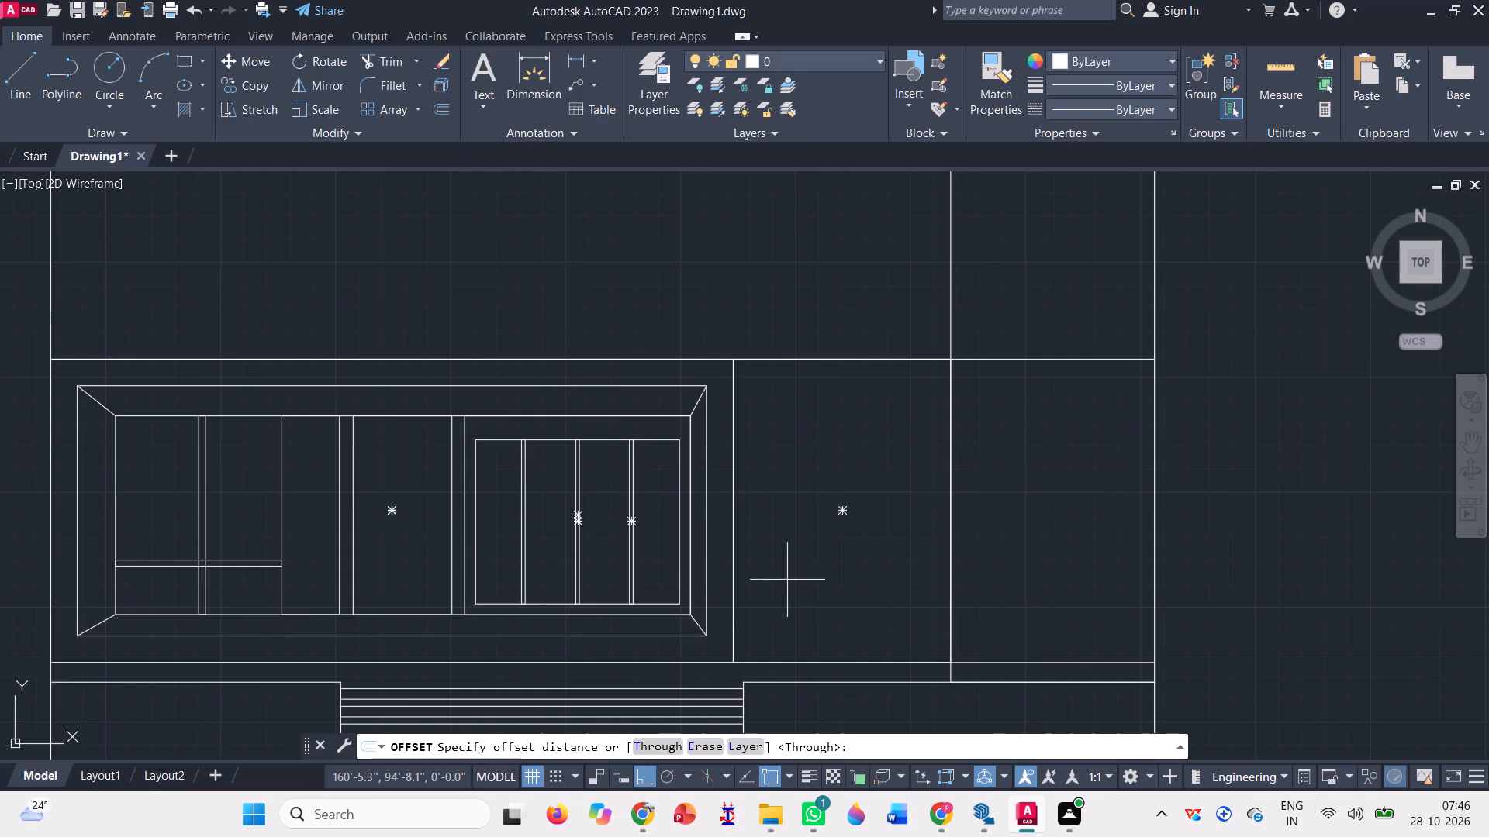
key(space)
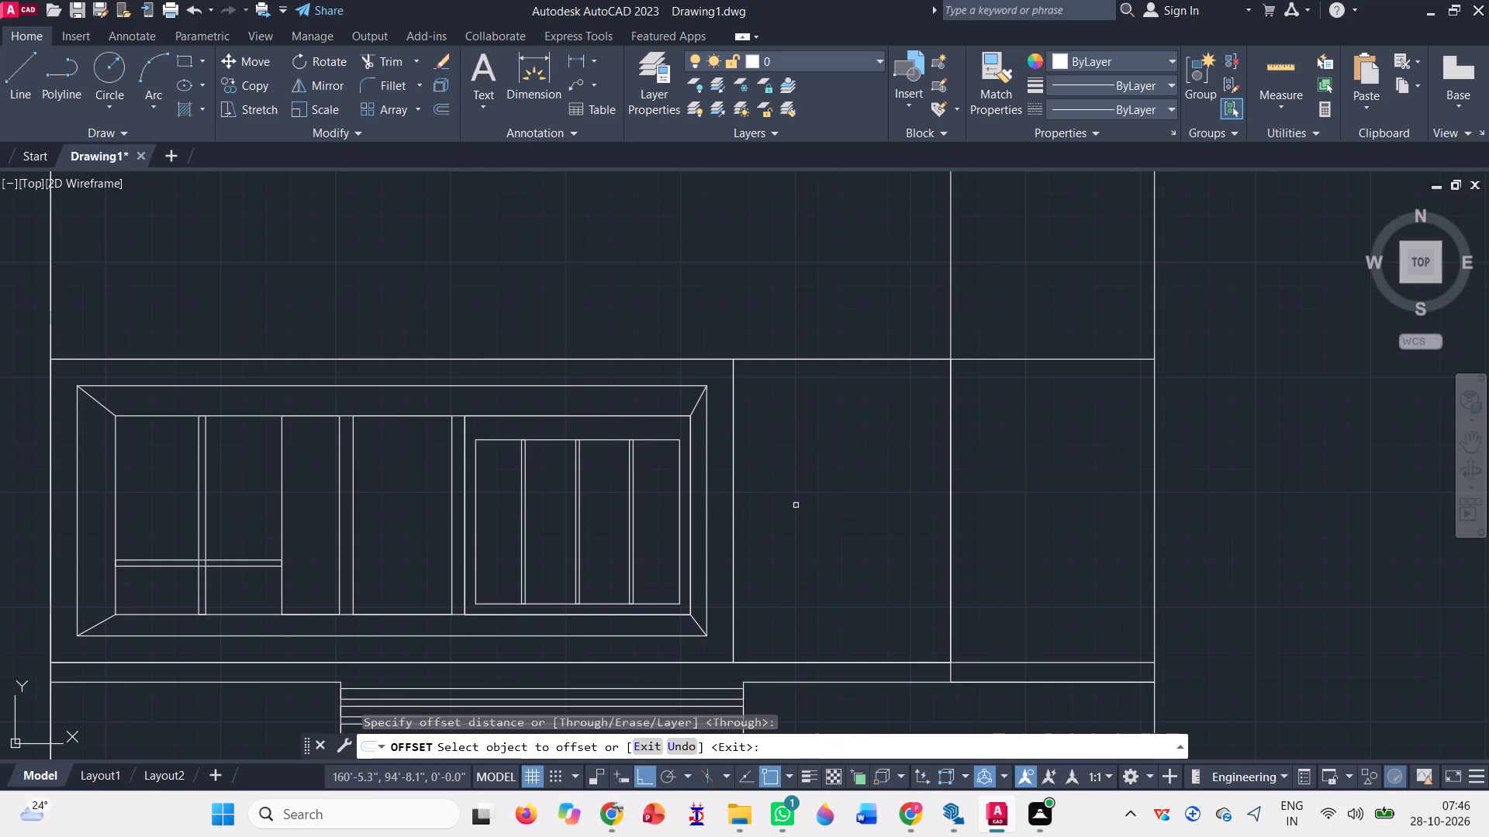
click(732, 502)
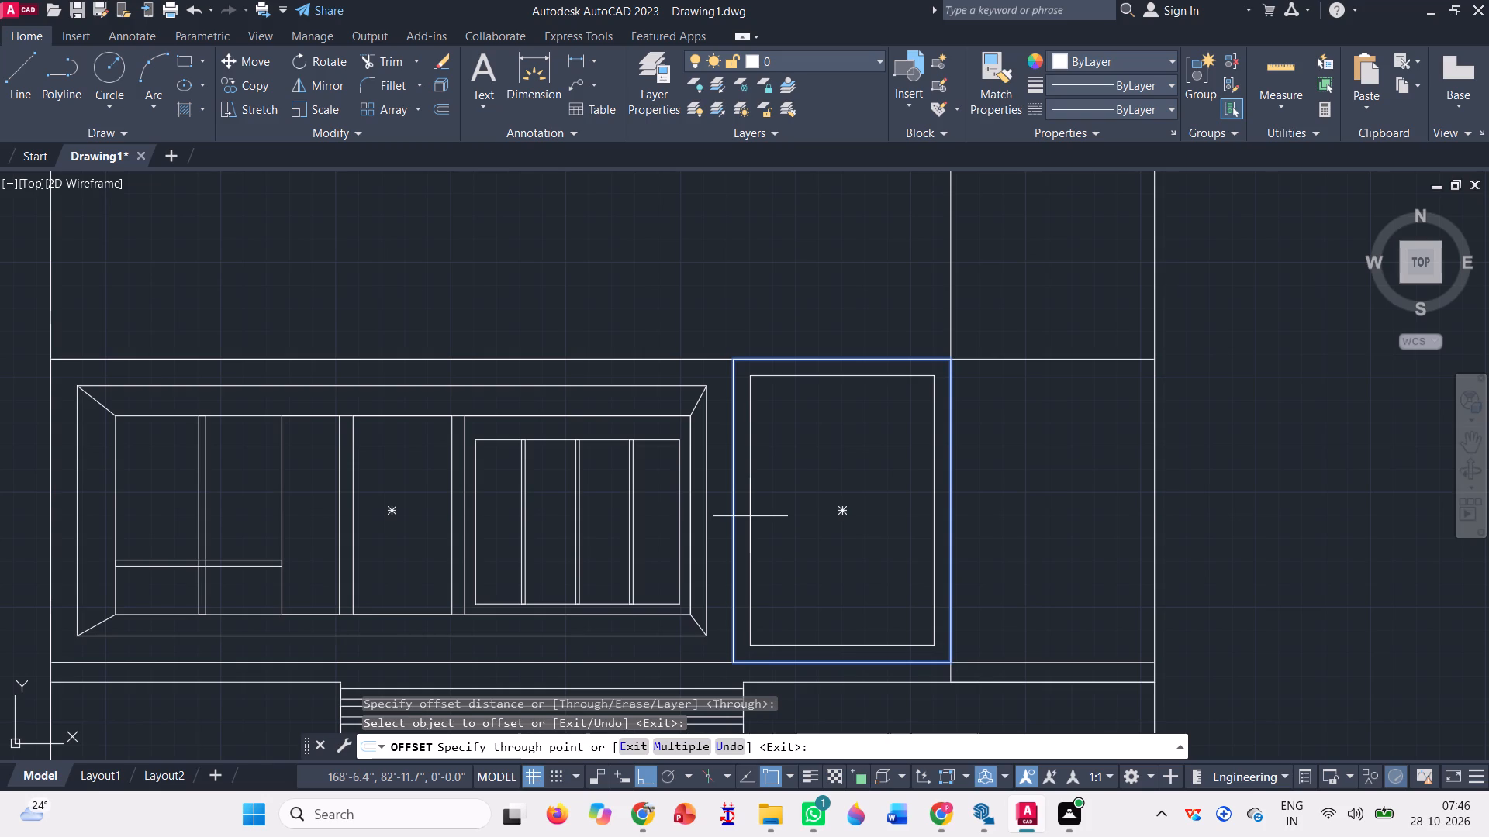
scroll(751, 516, up, 1)
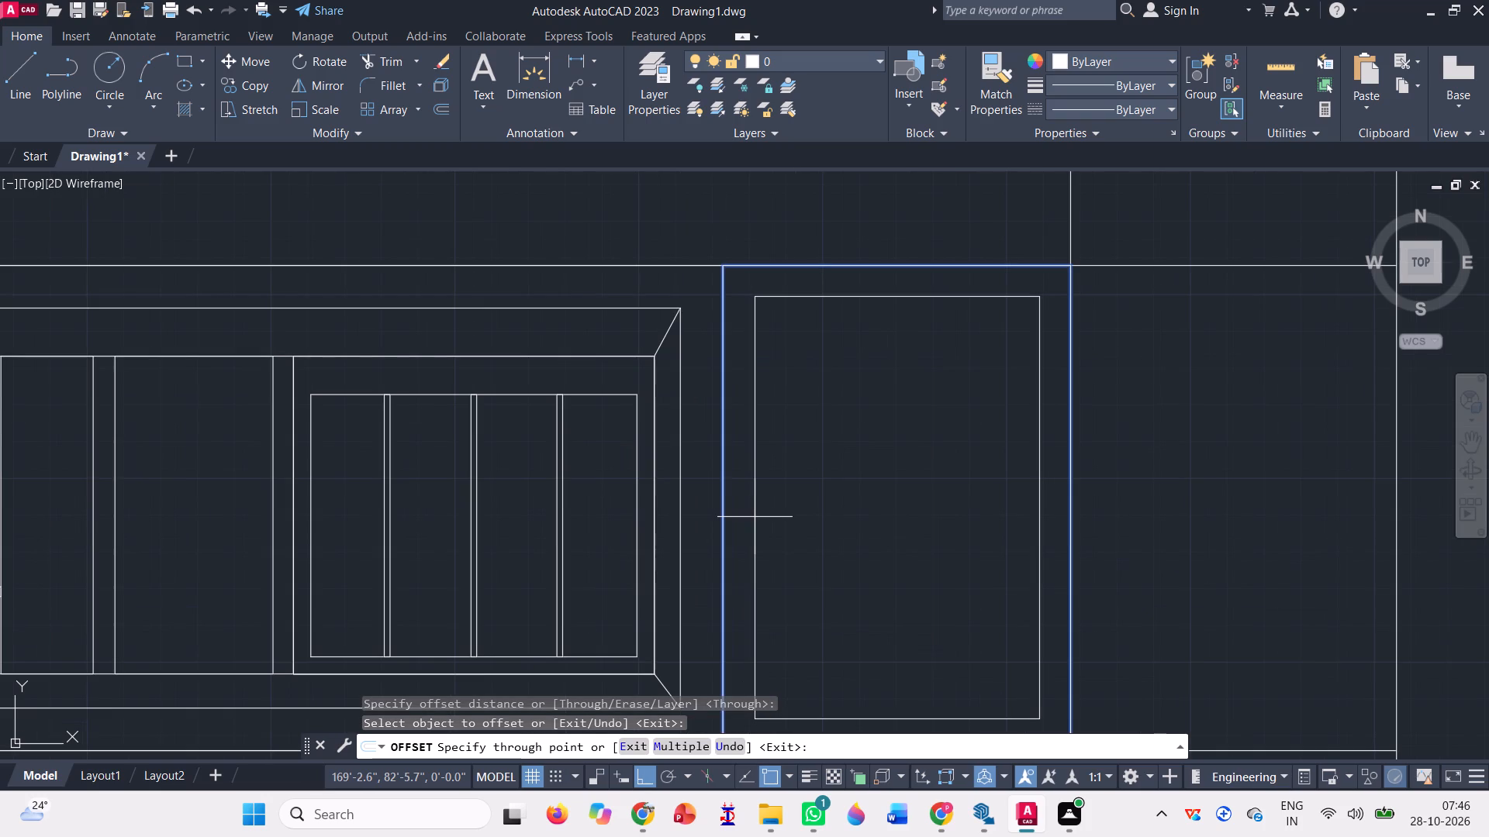
click(752, 517)
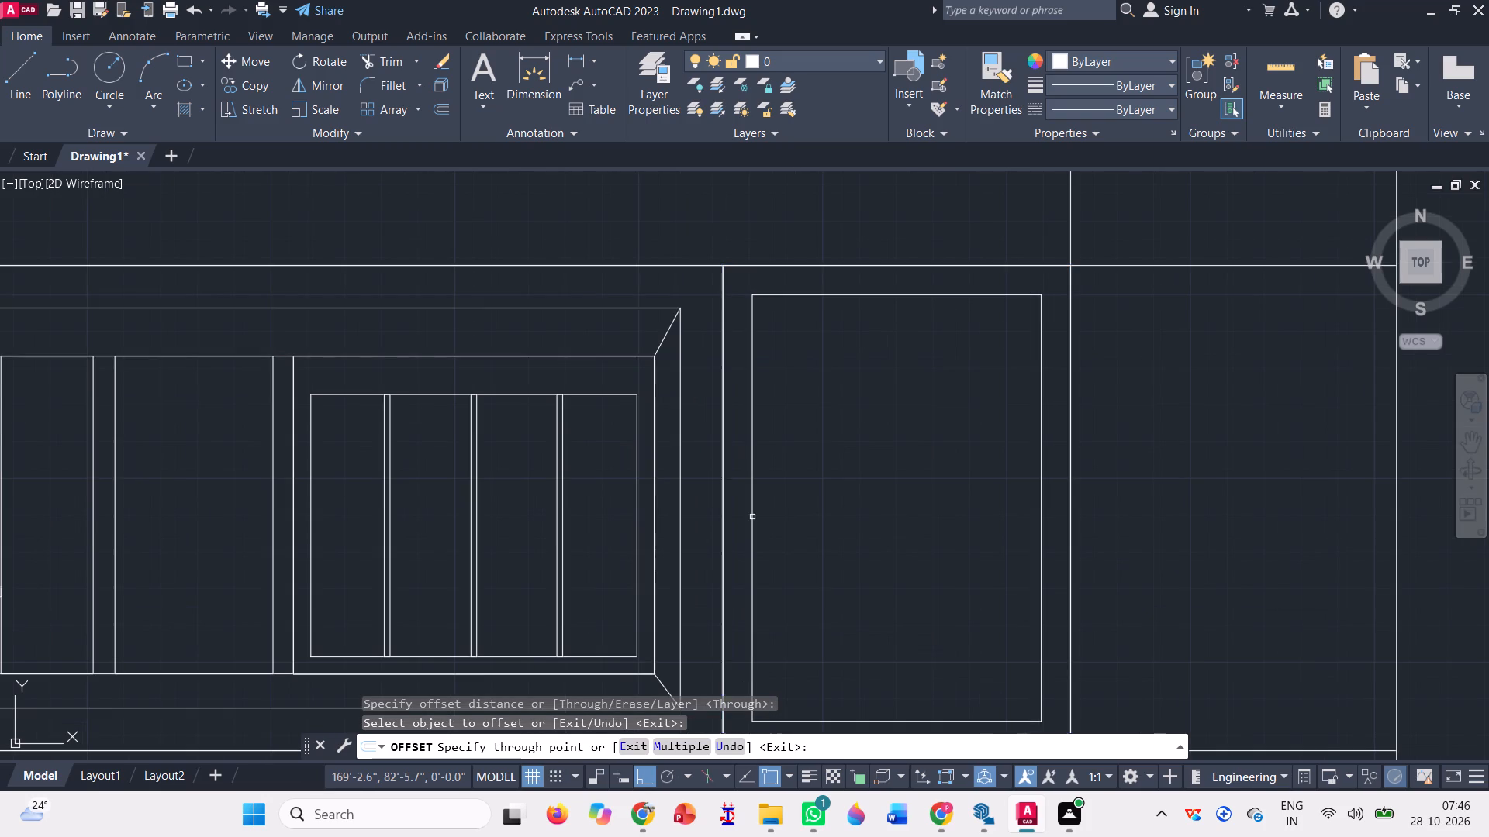
scroll(763, 472, down, 2)
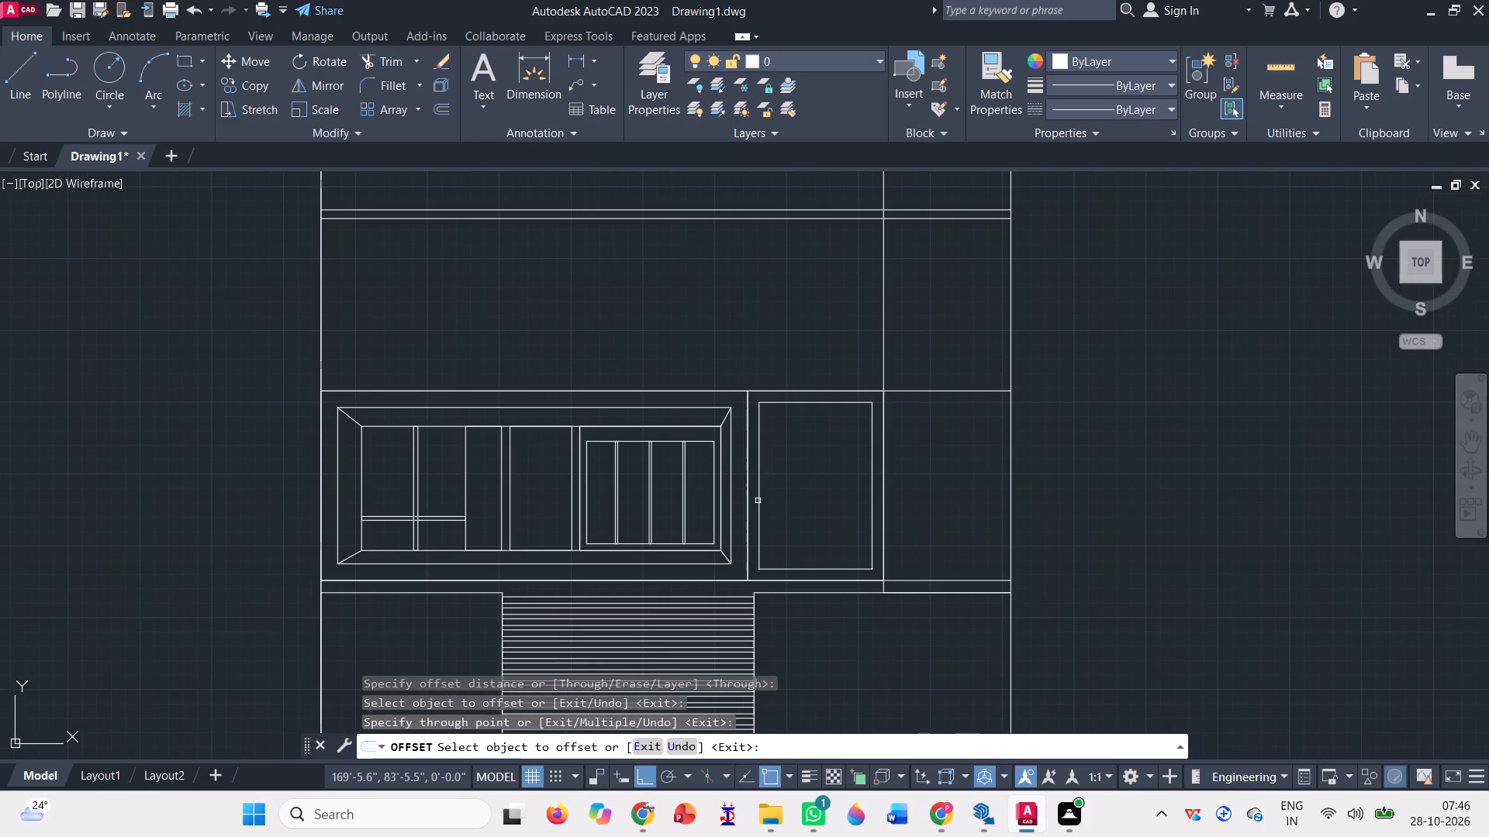
key(Escape)
Draw a slightly narrower rectangle from the inner frame's bottom-west corner to its top edge, stopping just short of the east edge.
click(180, 64)
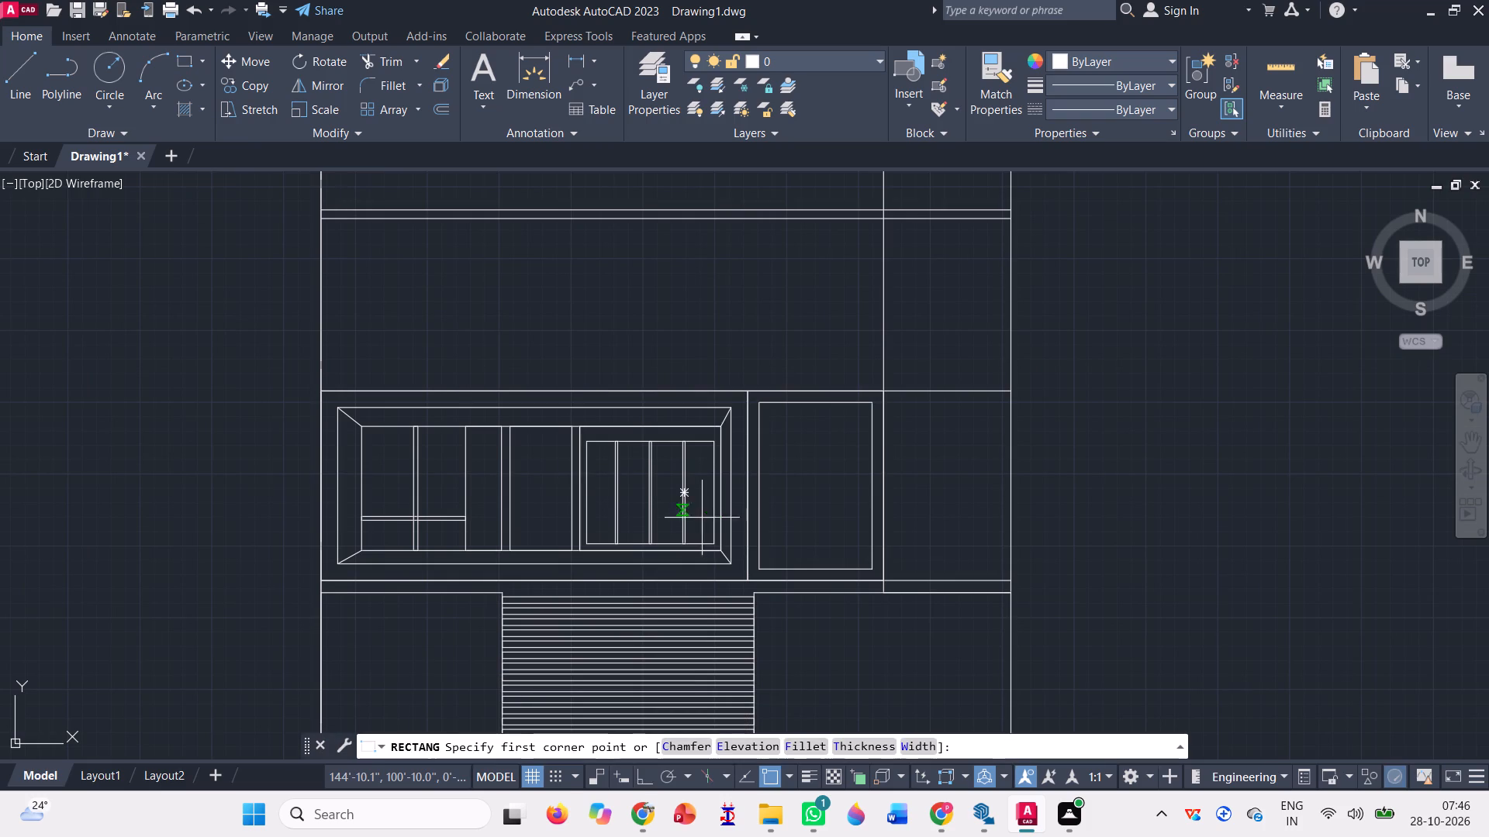
click(758, 565)
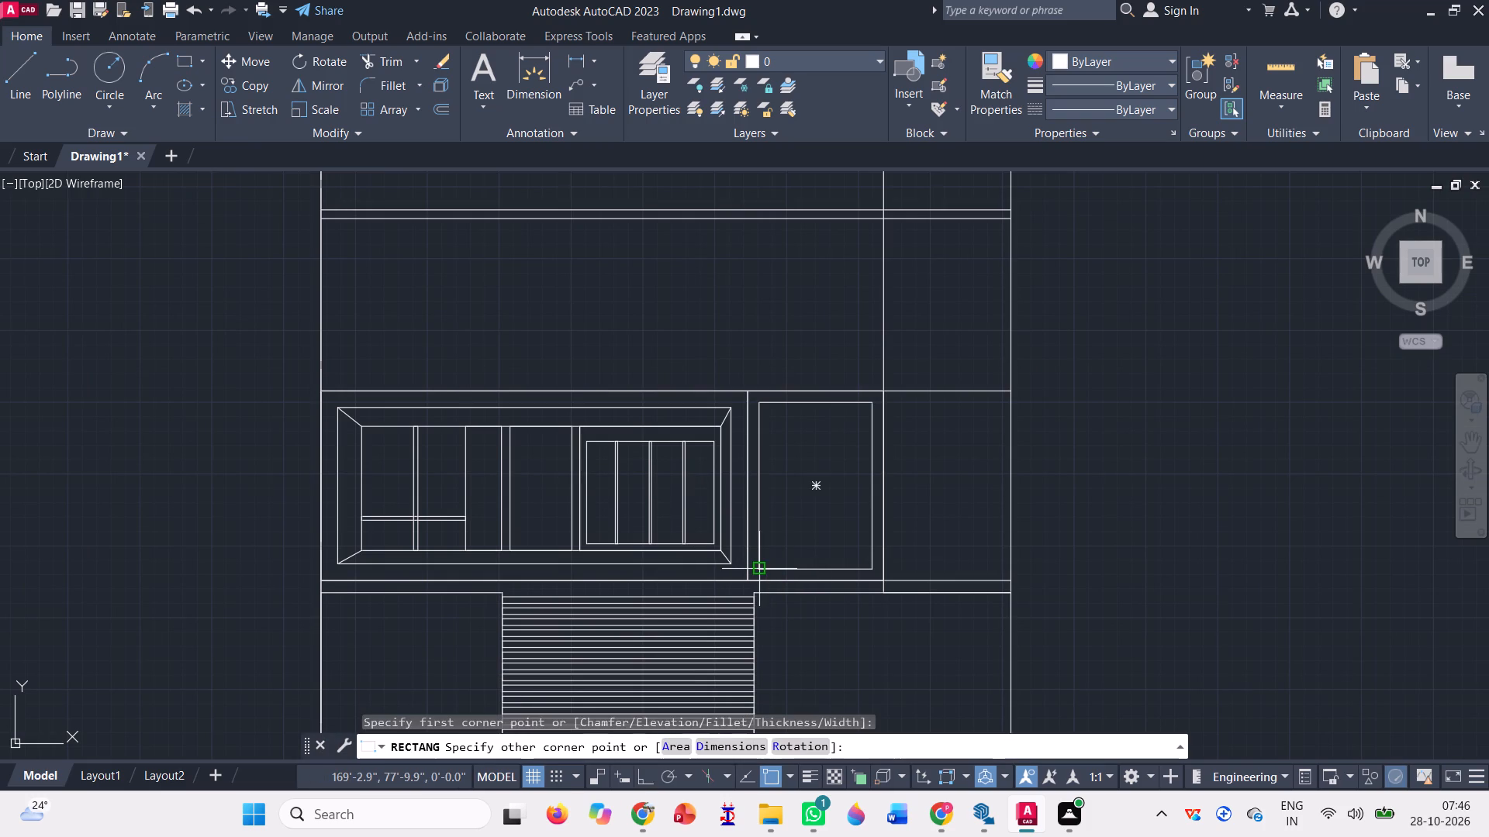
scroll(845, 404, up, 3)
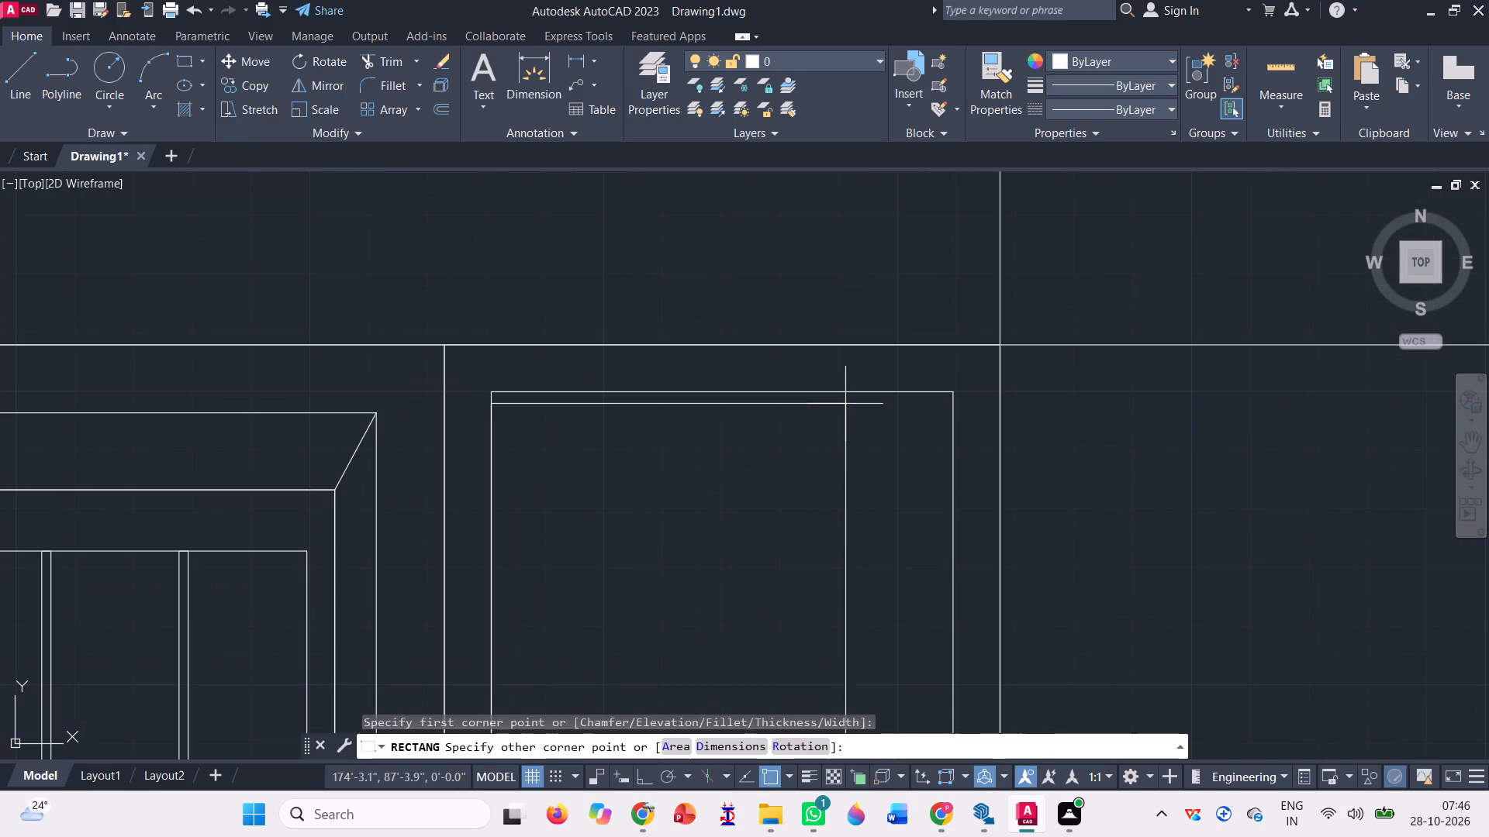
click(906, 388)
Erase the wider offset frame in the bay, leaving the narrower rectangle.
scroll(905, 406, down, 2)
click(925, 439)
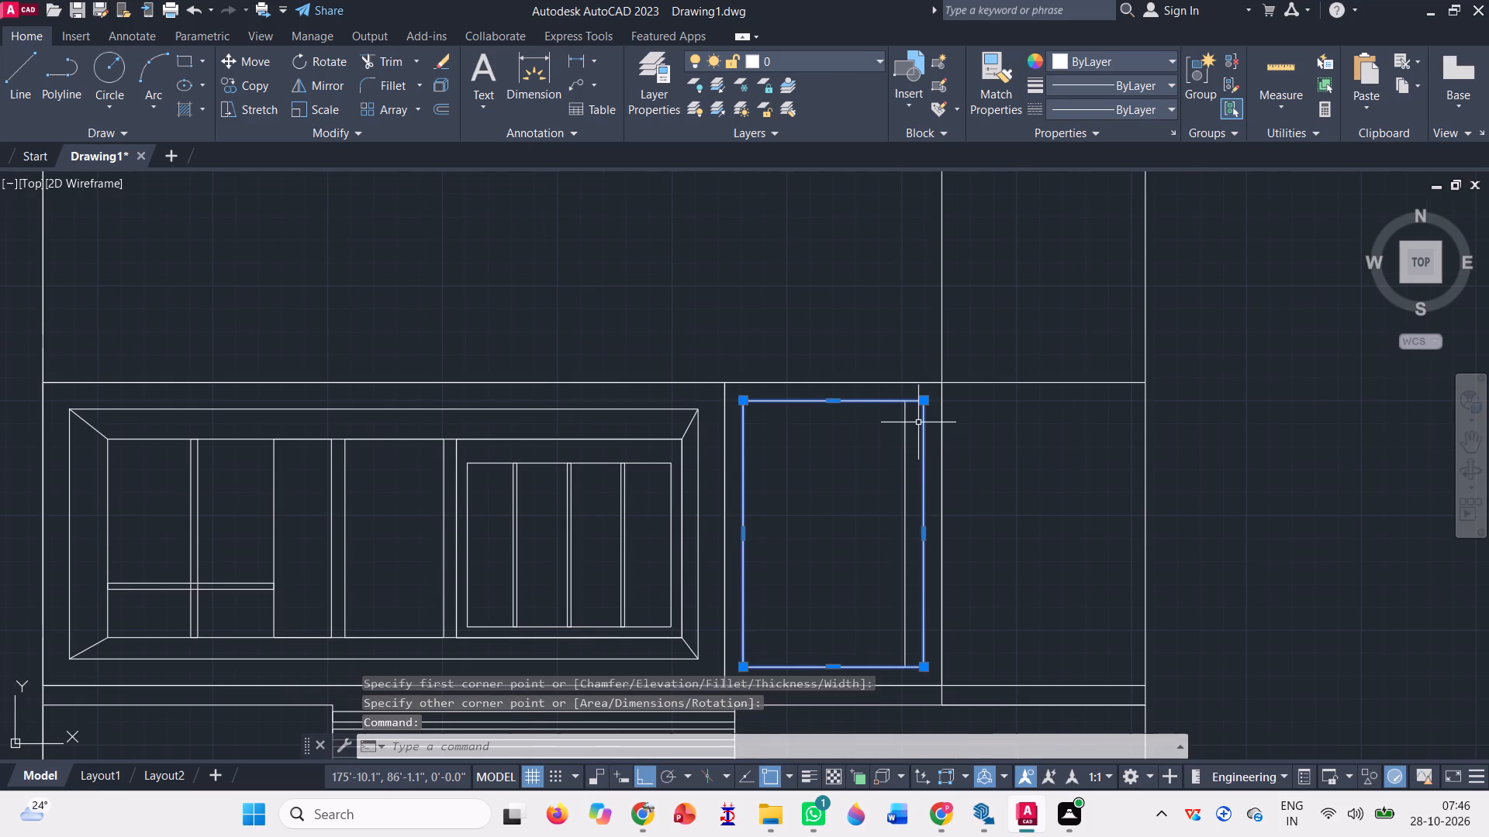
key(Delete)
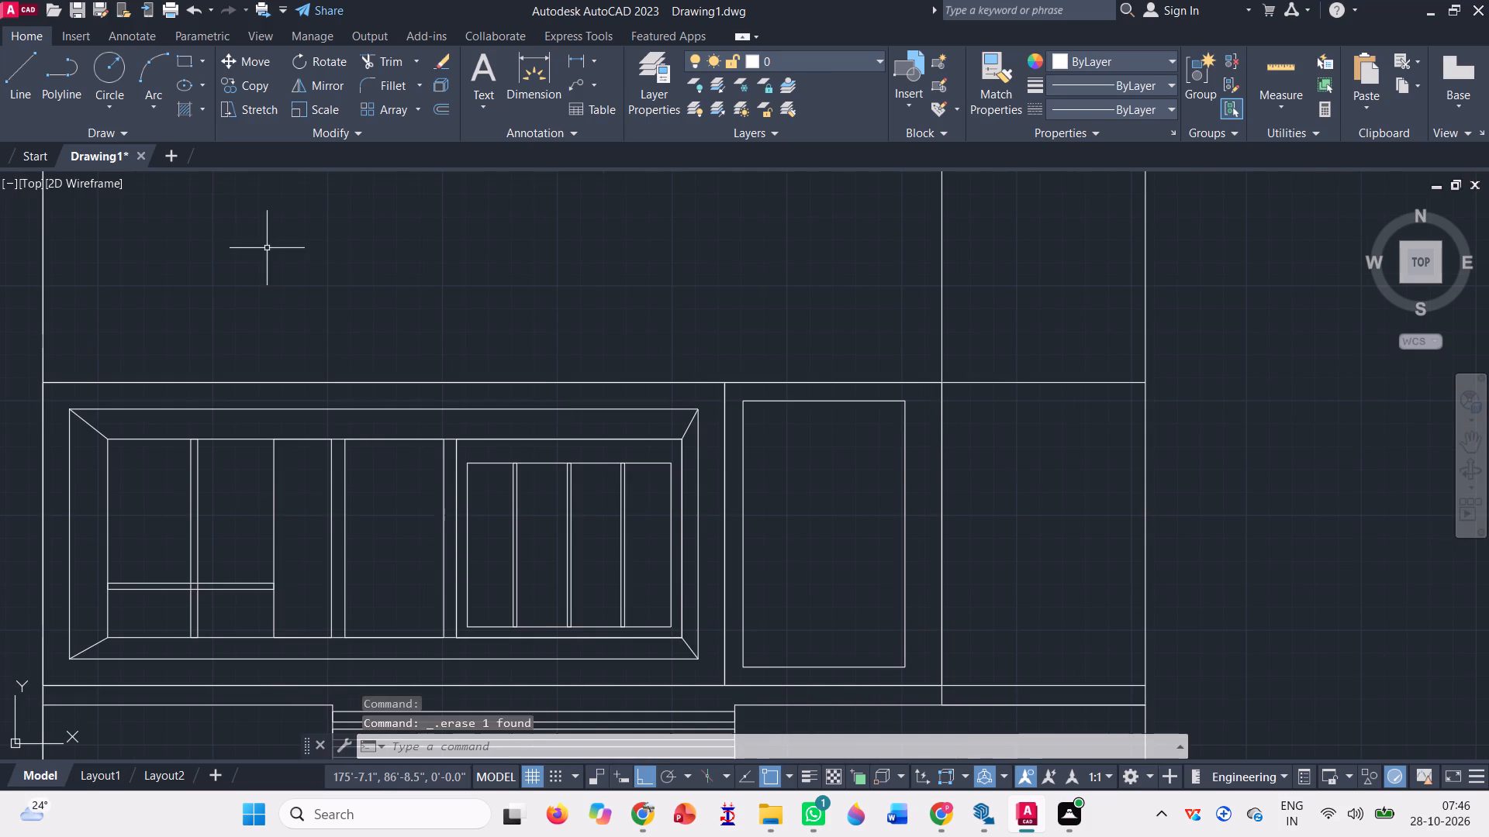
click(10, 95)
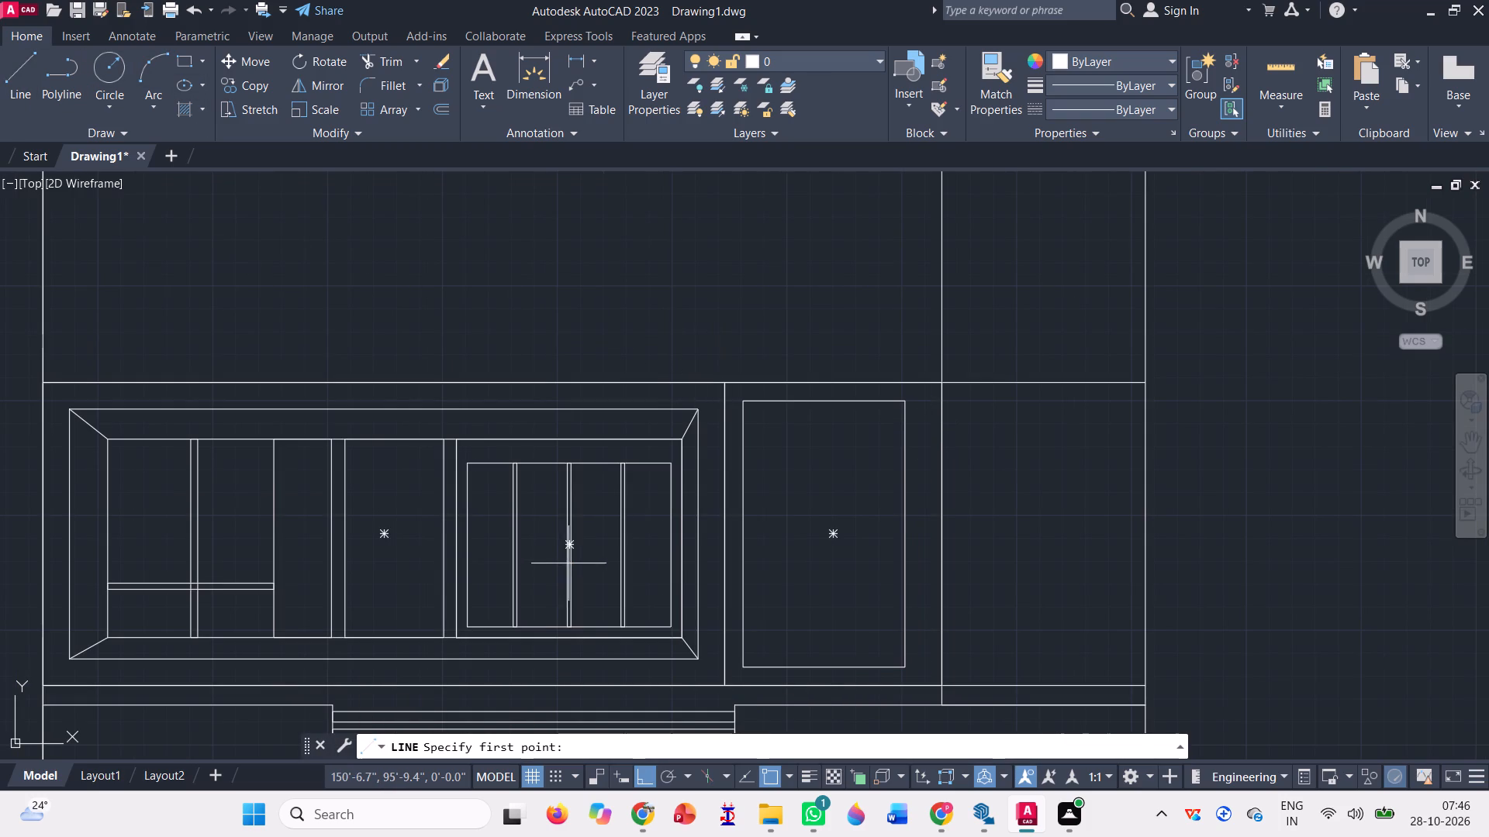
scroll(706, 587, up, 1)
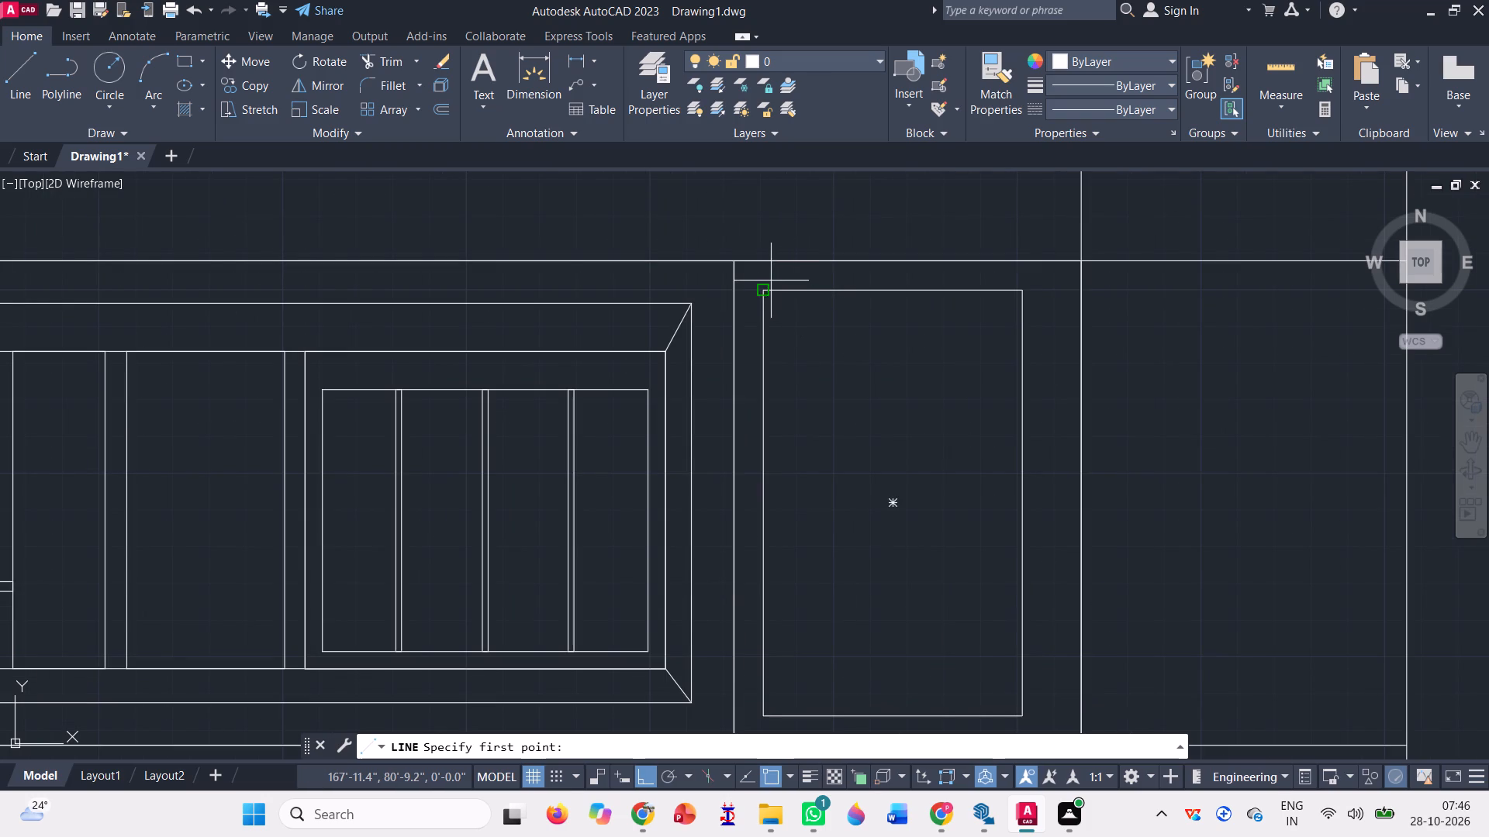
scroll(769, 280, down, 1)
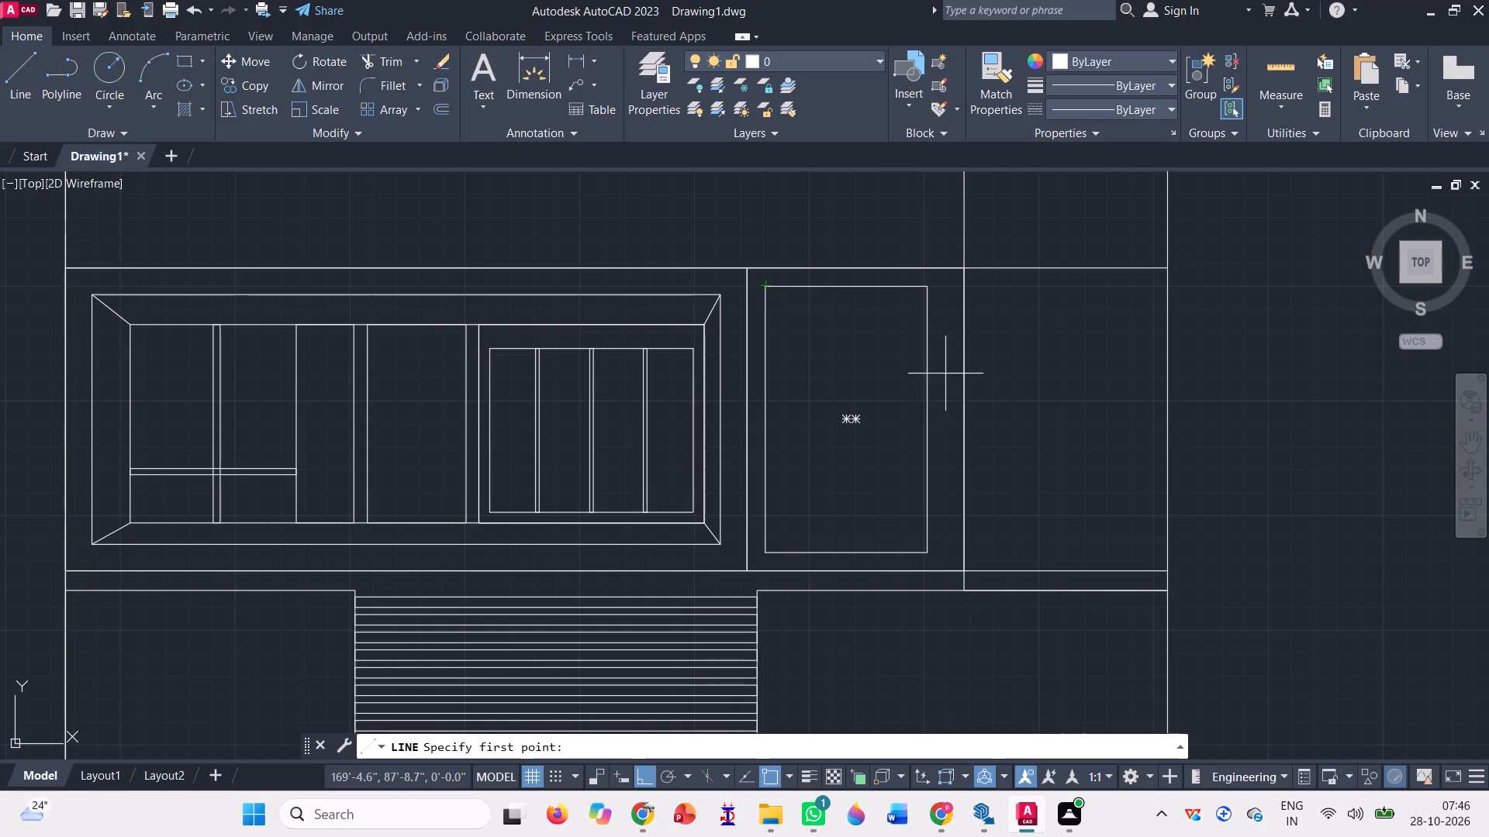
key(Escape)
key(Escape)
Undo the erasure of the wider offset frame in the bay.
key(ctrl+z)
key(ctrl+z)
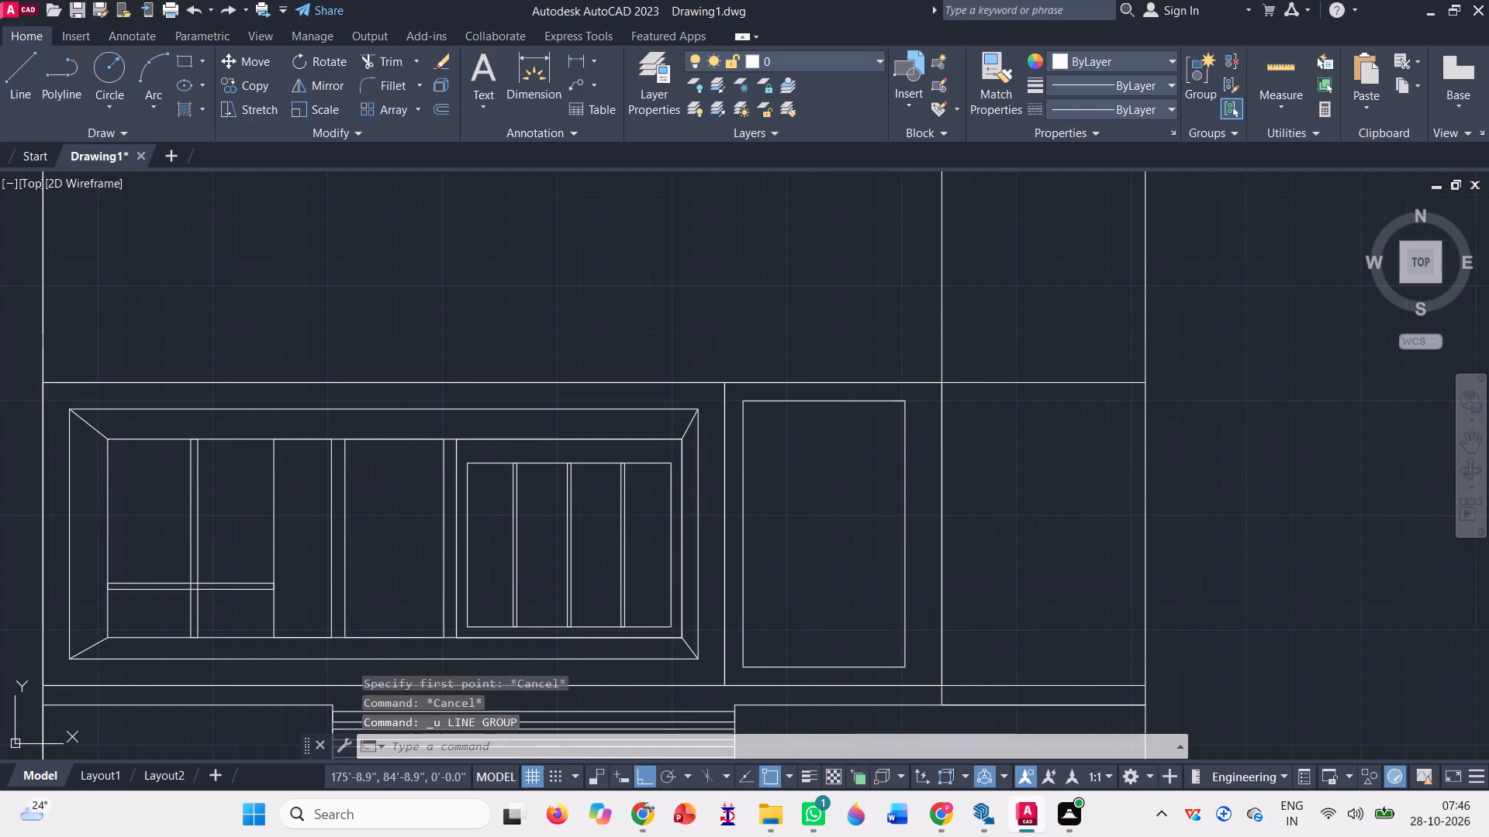
Erase the narrower rectangle inside the bay, keeping the wider offset frame.
click(910, 500)
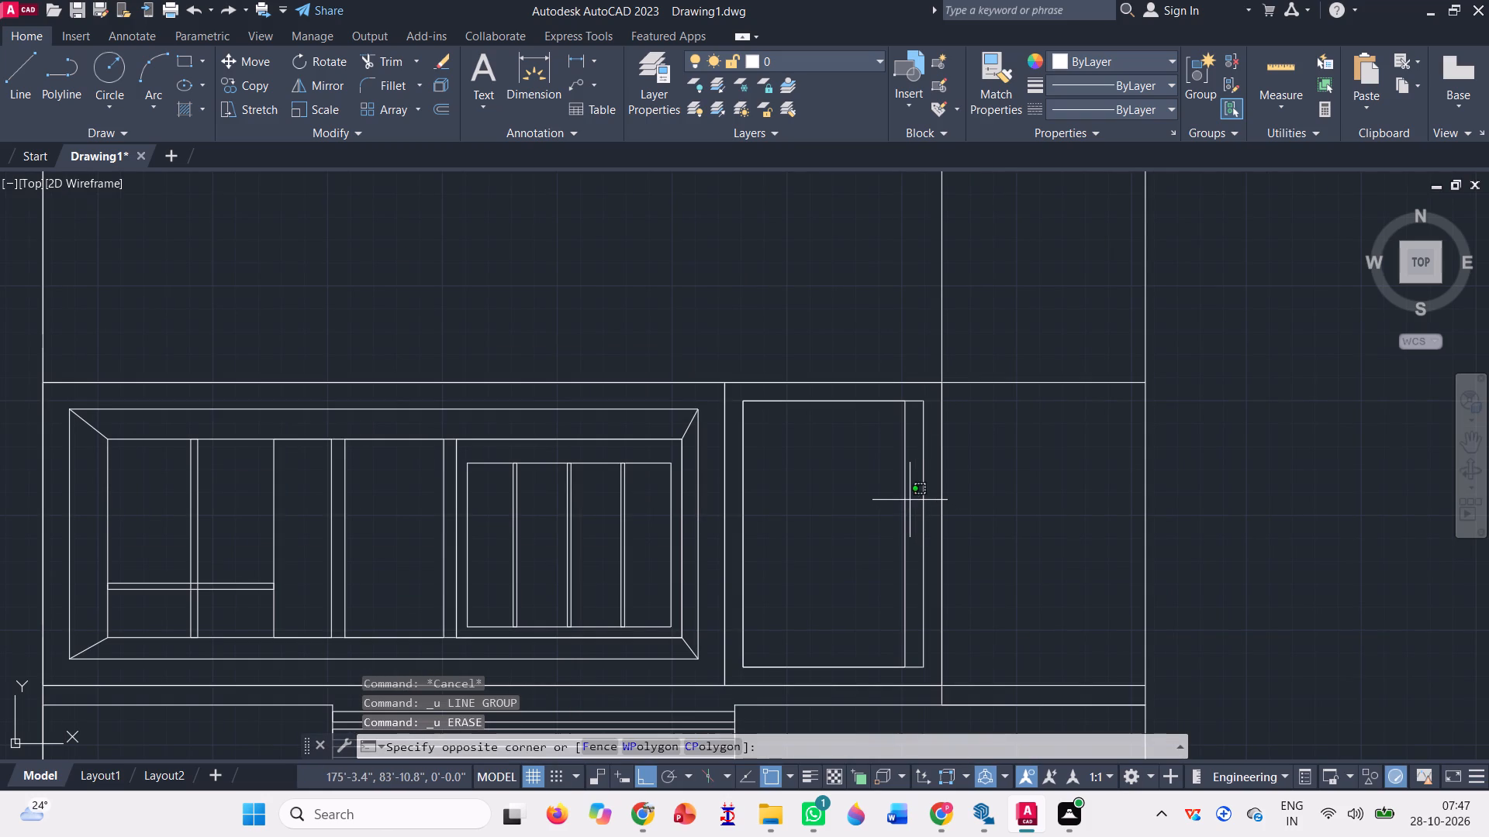
click(893, 523)
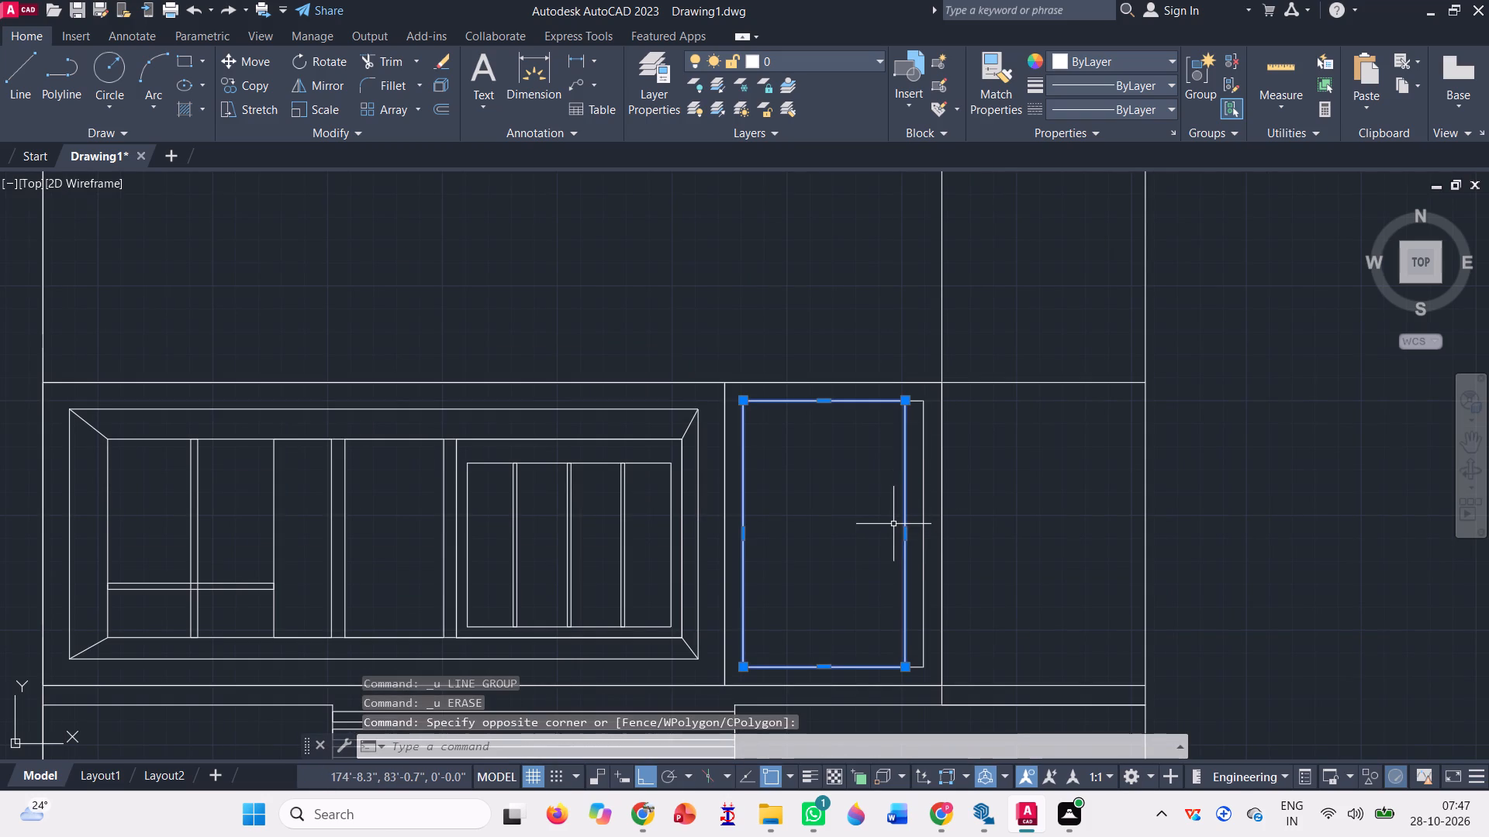
key(Delete)
Draw a rectangle from the bay frame's bottom-west corner to a point a little inside its top-east corner.
click(188, 57)
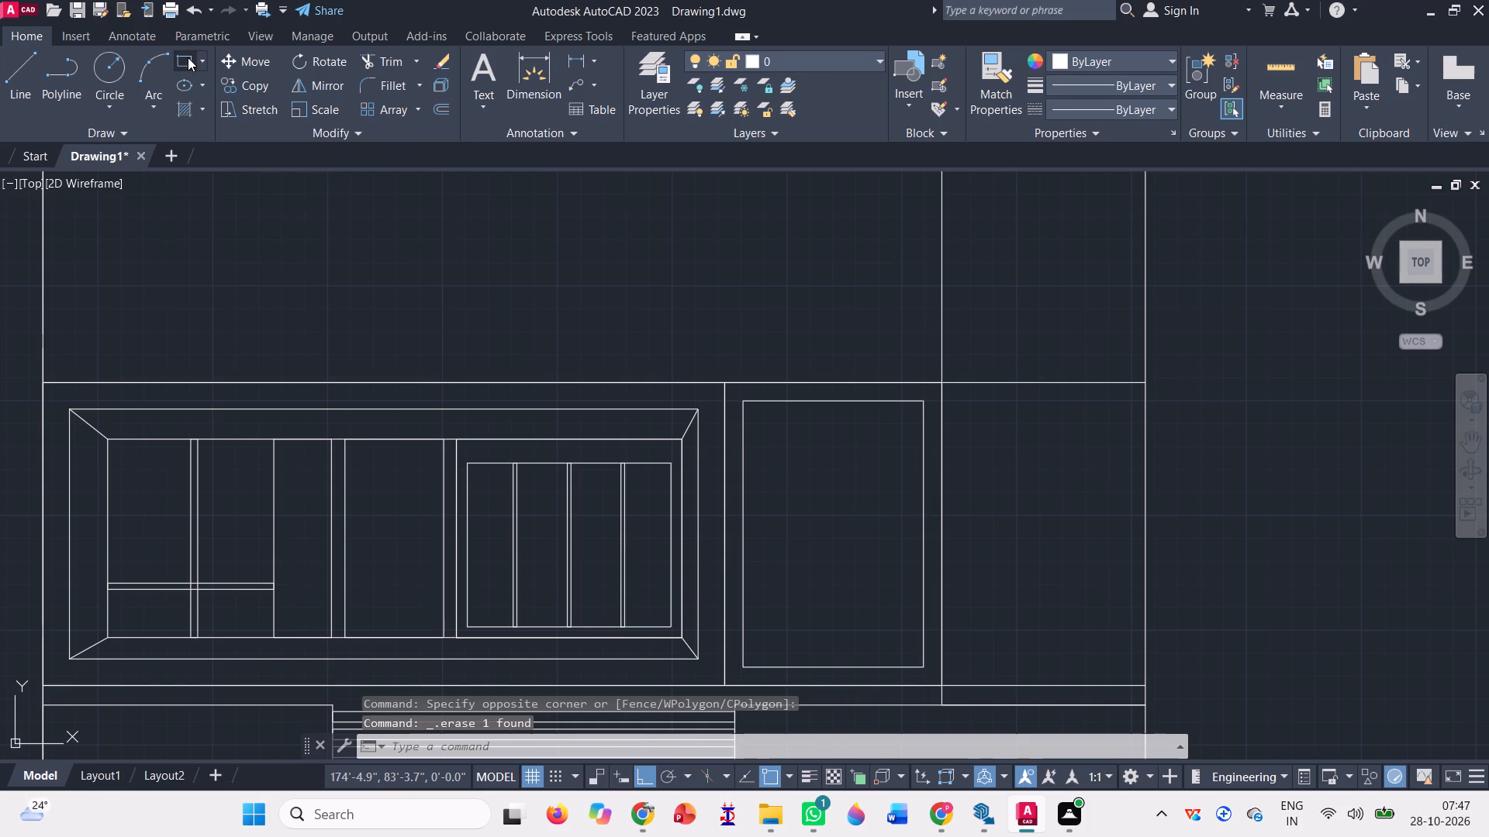
click(748, 660)
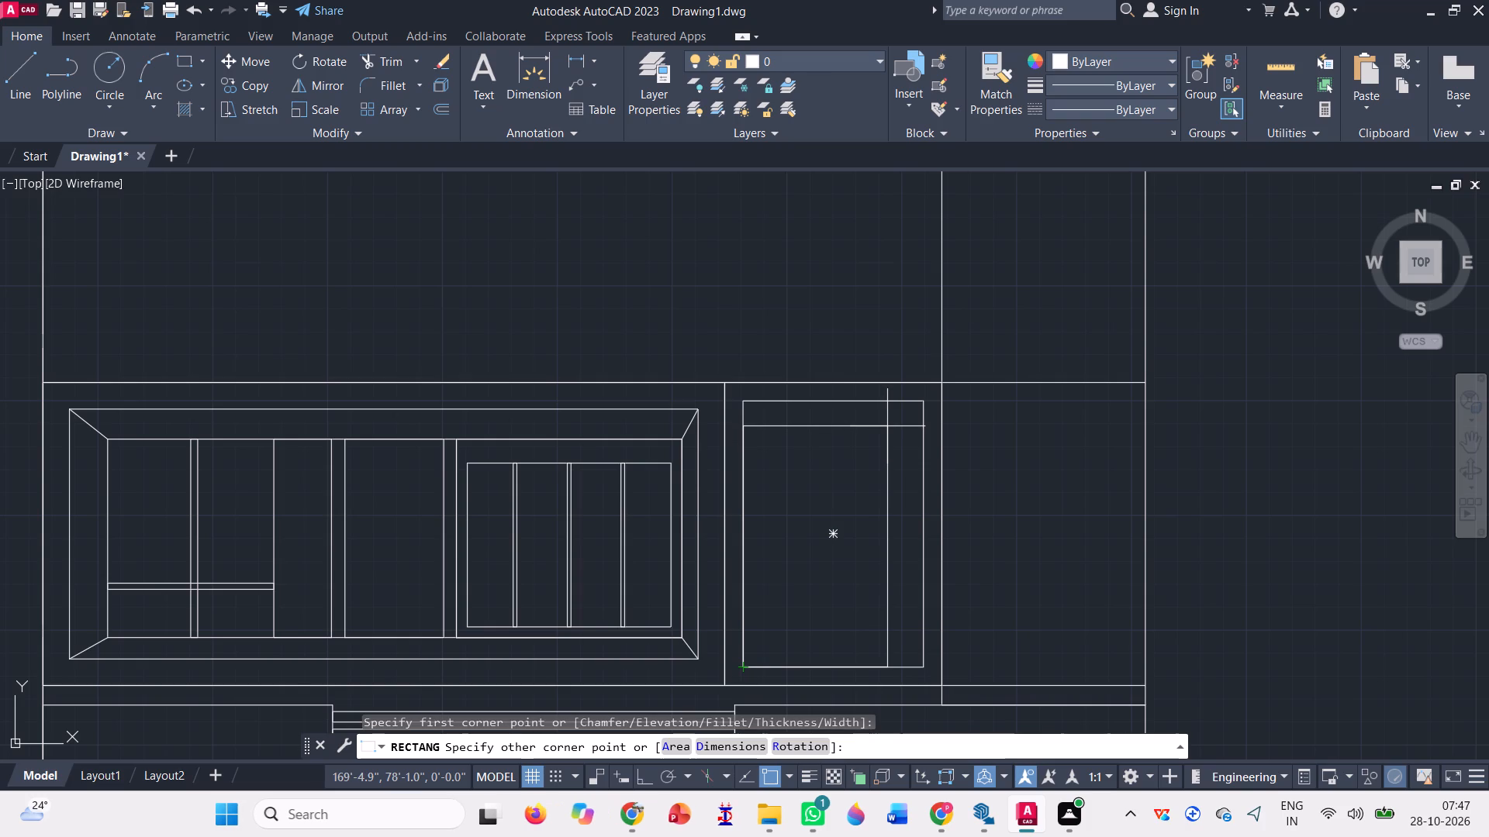
click(888, 426)
Draw a diagonal line joining the inner rectangle's top-east corner to the bay frame's top-east corner.
click(29, 70)
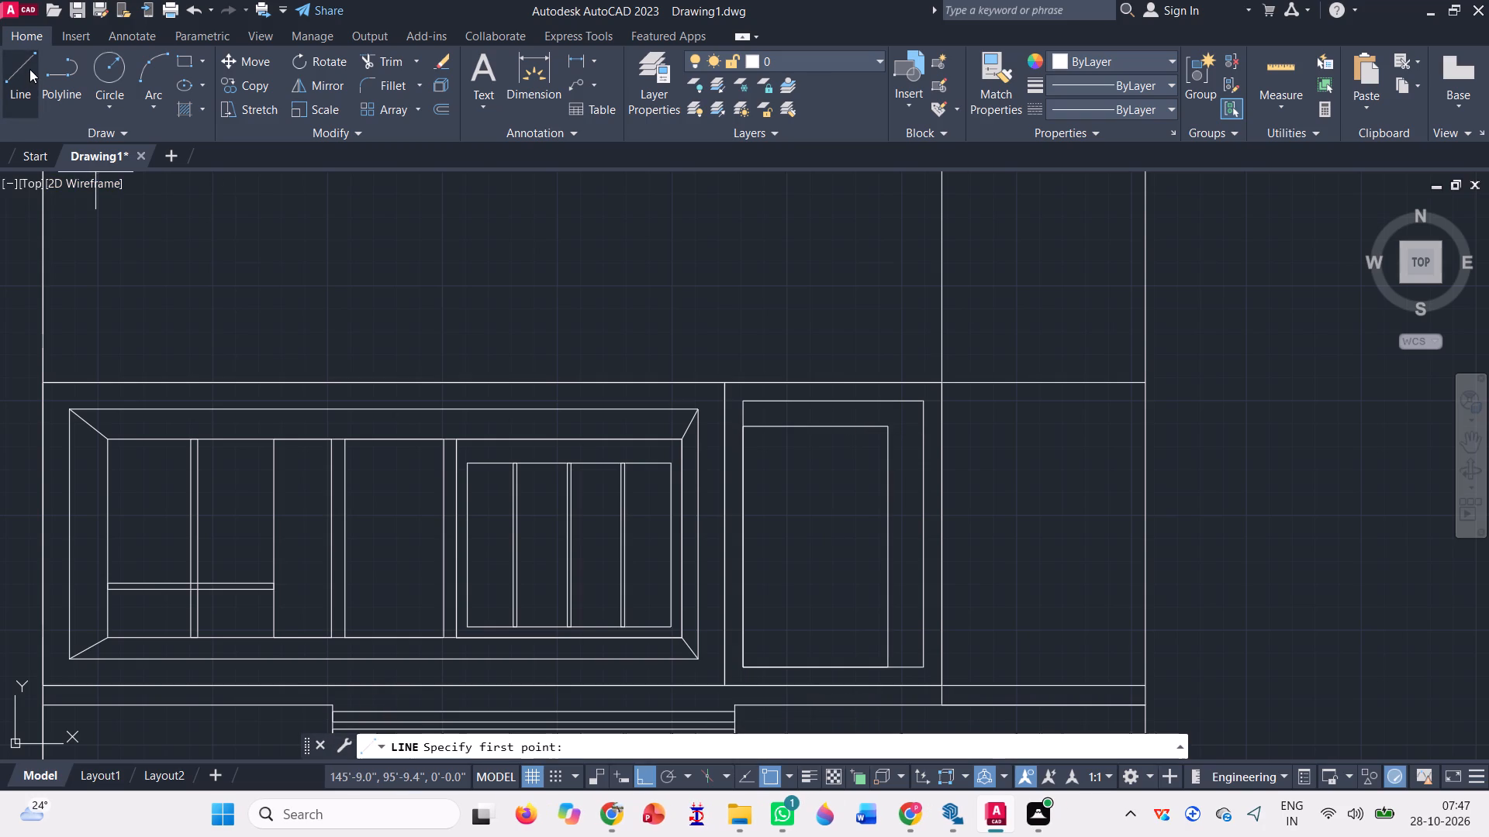
click(891, 424)
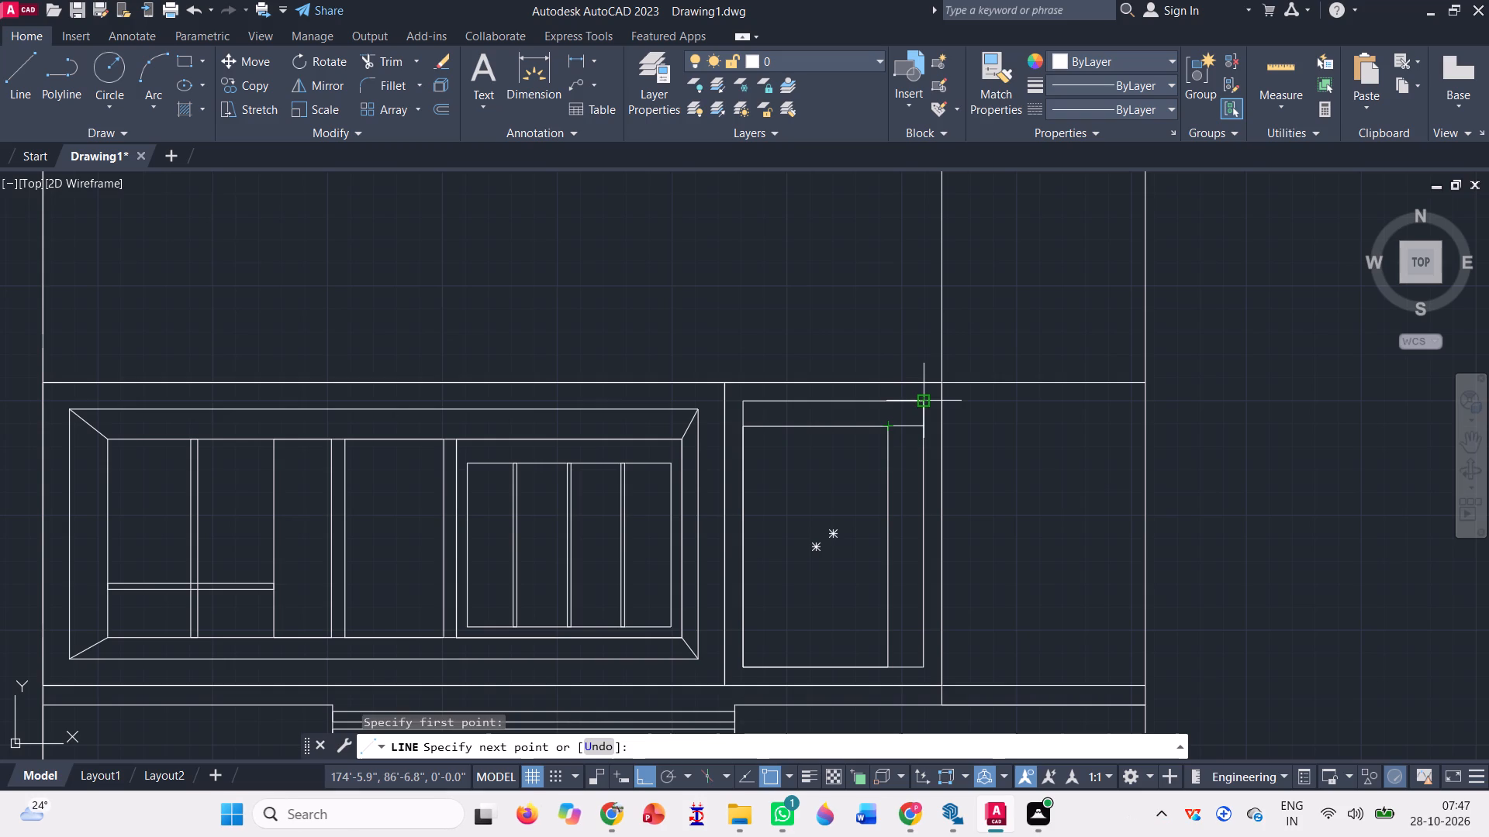
click(926, 399)
scroll(882, 425, down, 1)
key(space)
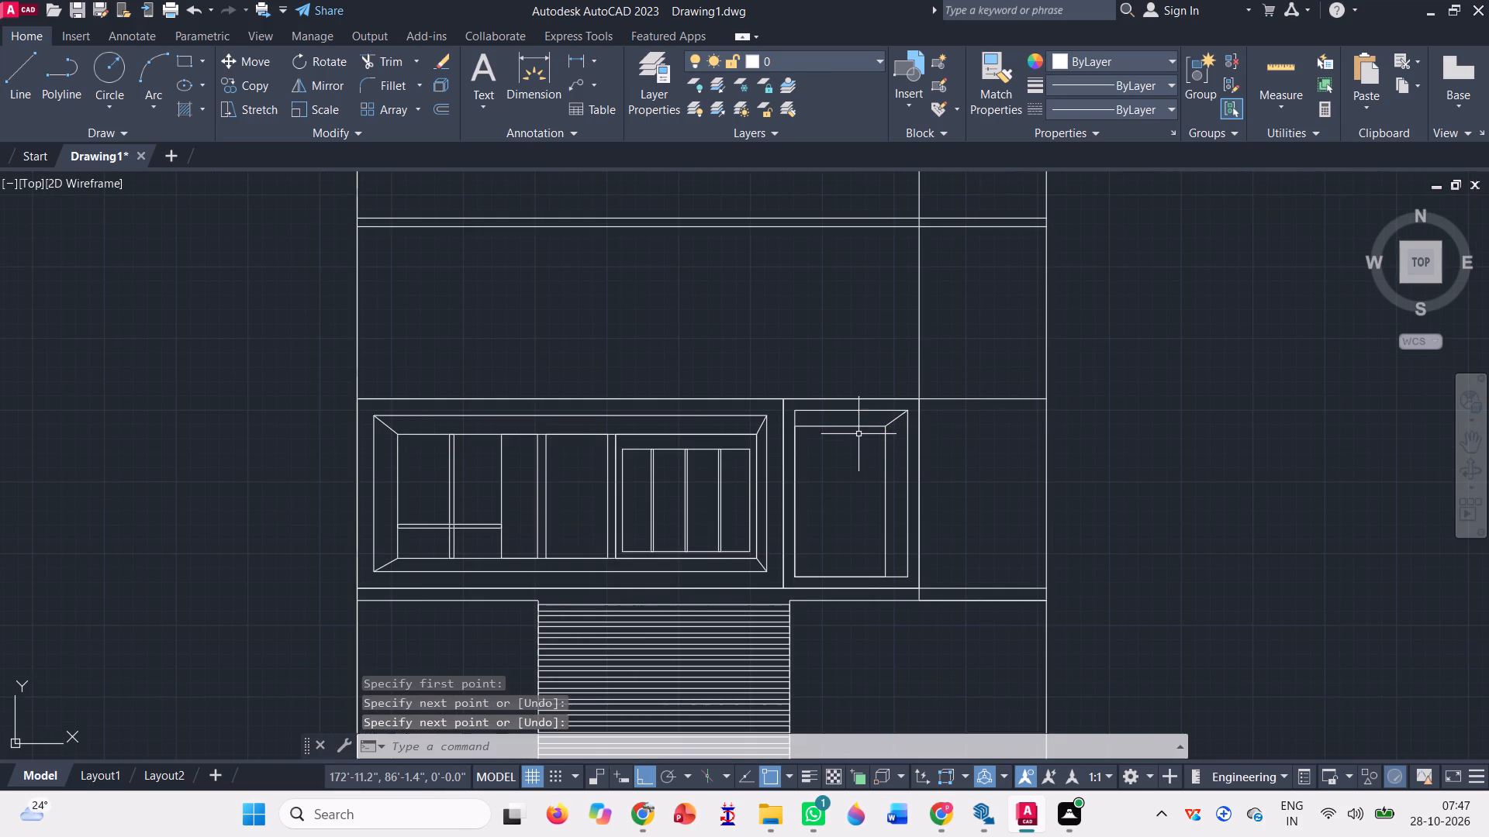
Trim the overlapping segments where the bay's inner rectangle and outer frame share their west and bottom edges.
scroll(814, 466, up, 2)
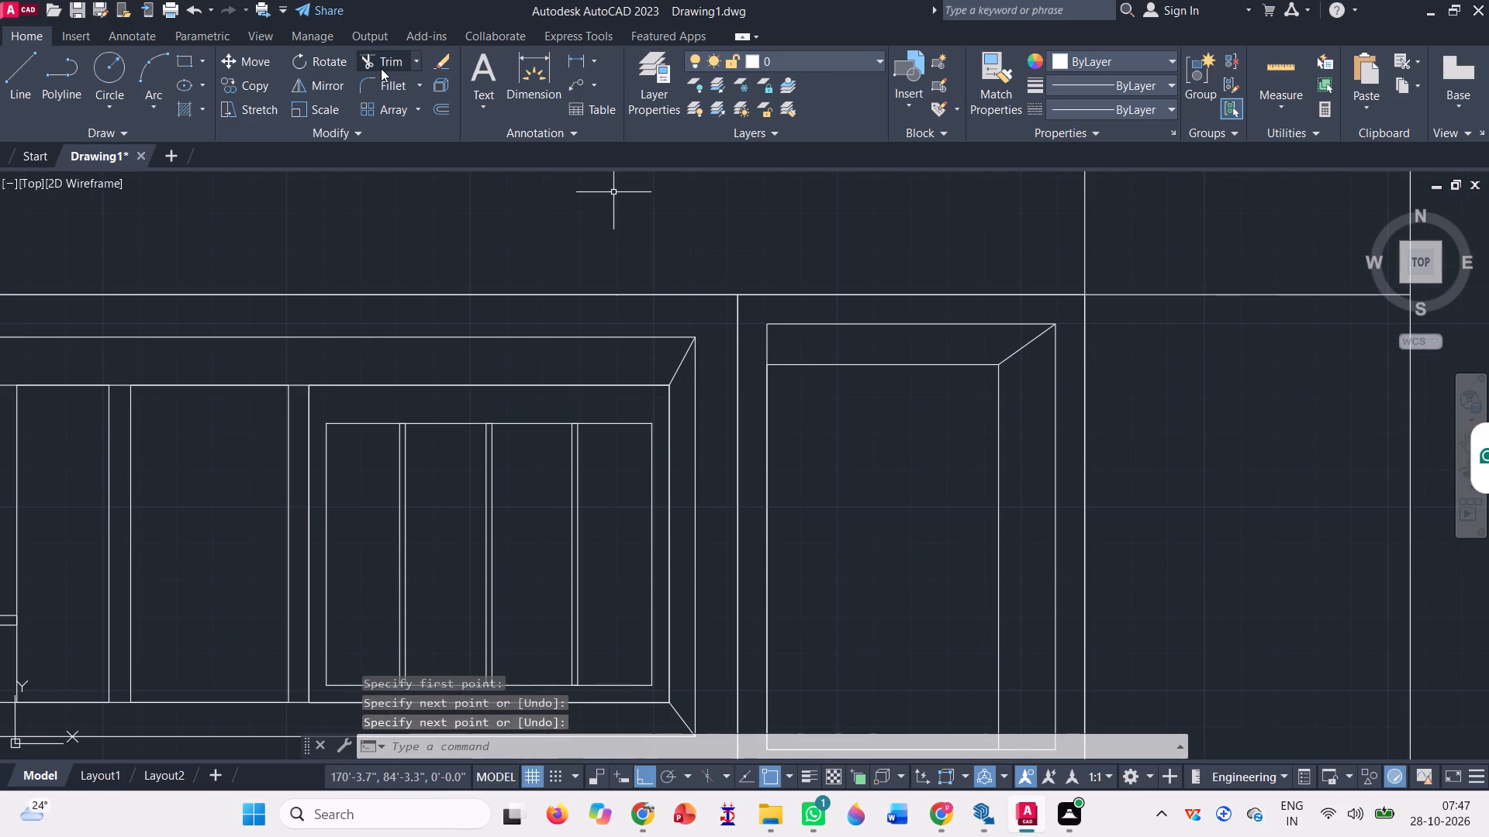
click(381, 68)
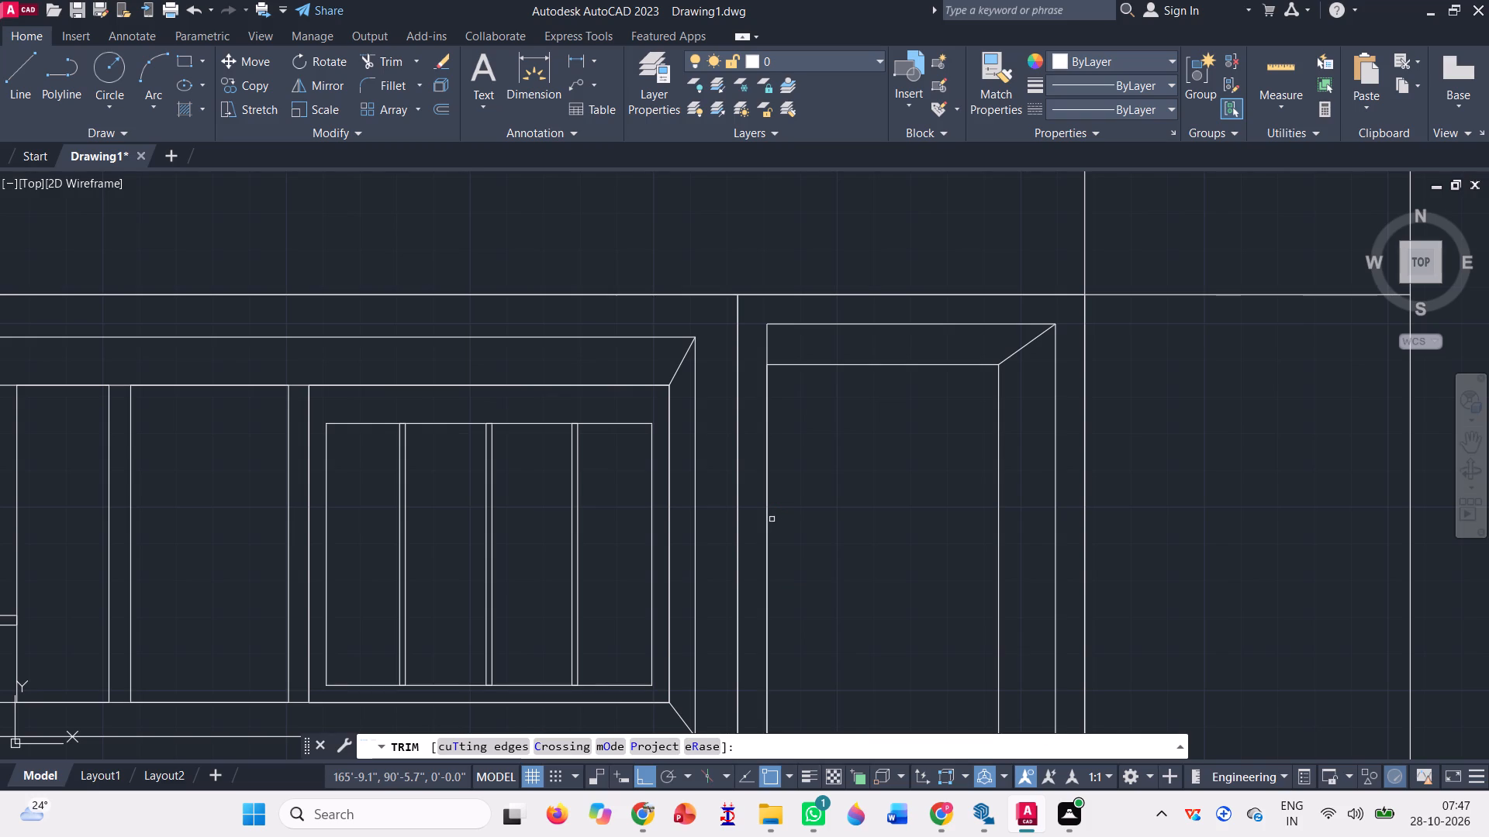
click(767, 515)
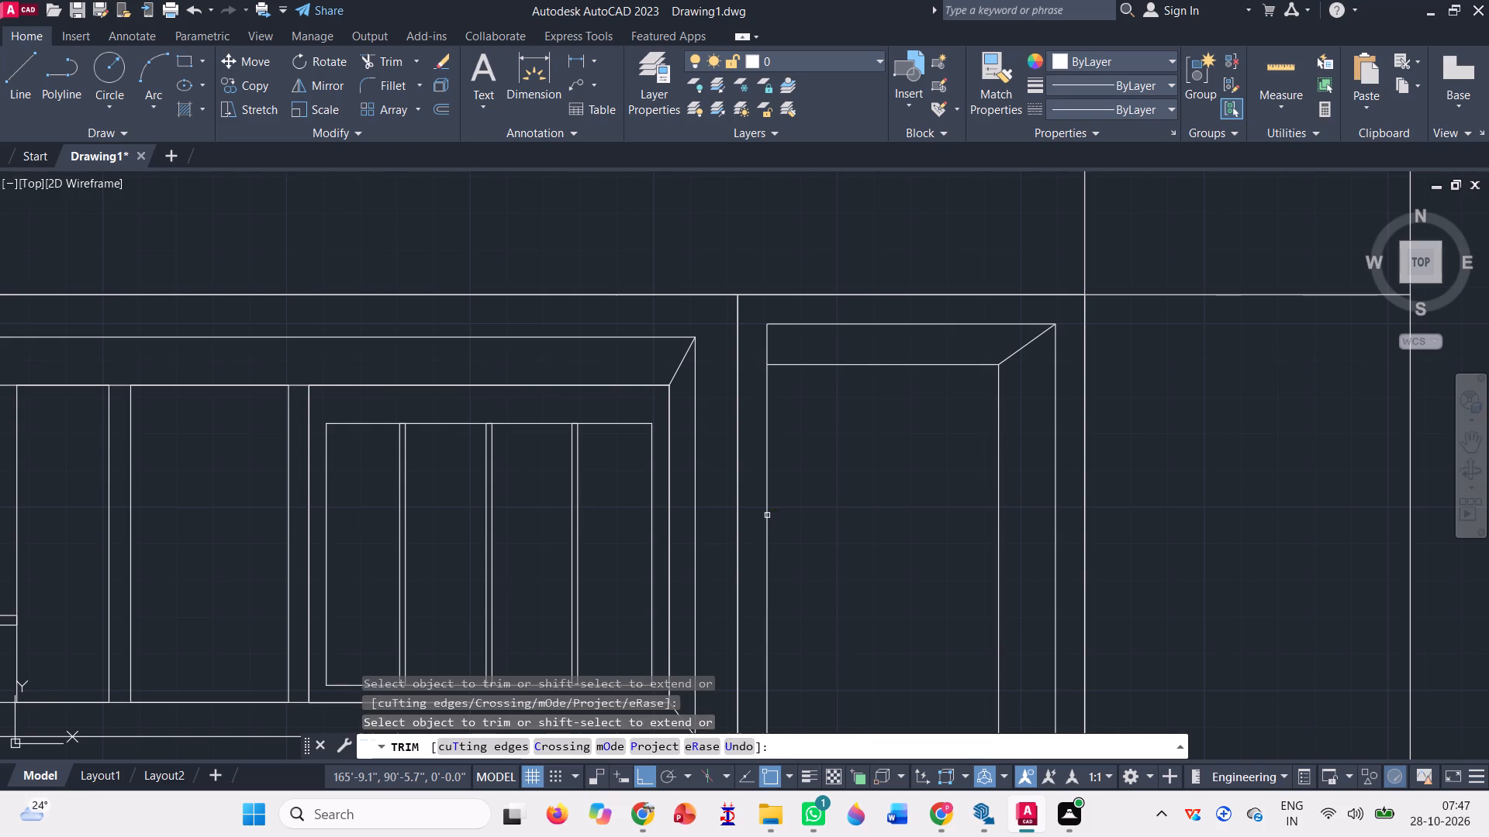
scroll(784, 341, down, 2)
scroll(818, 510, up, 2)
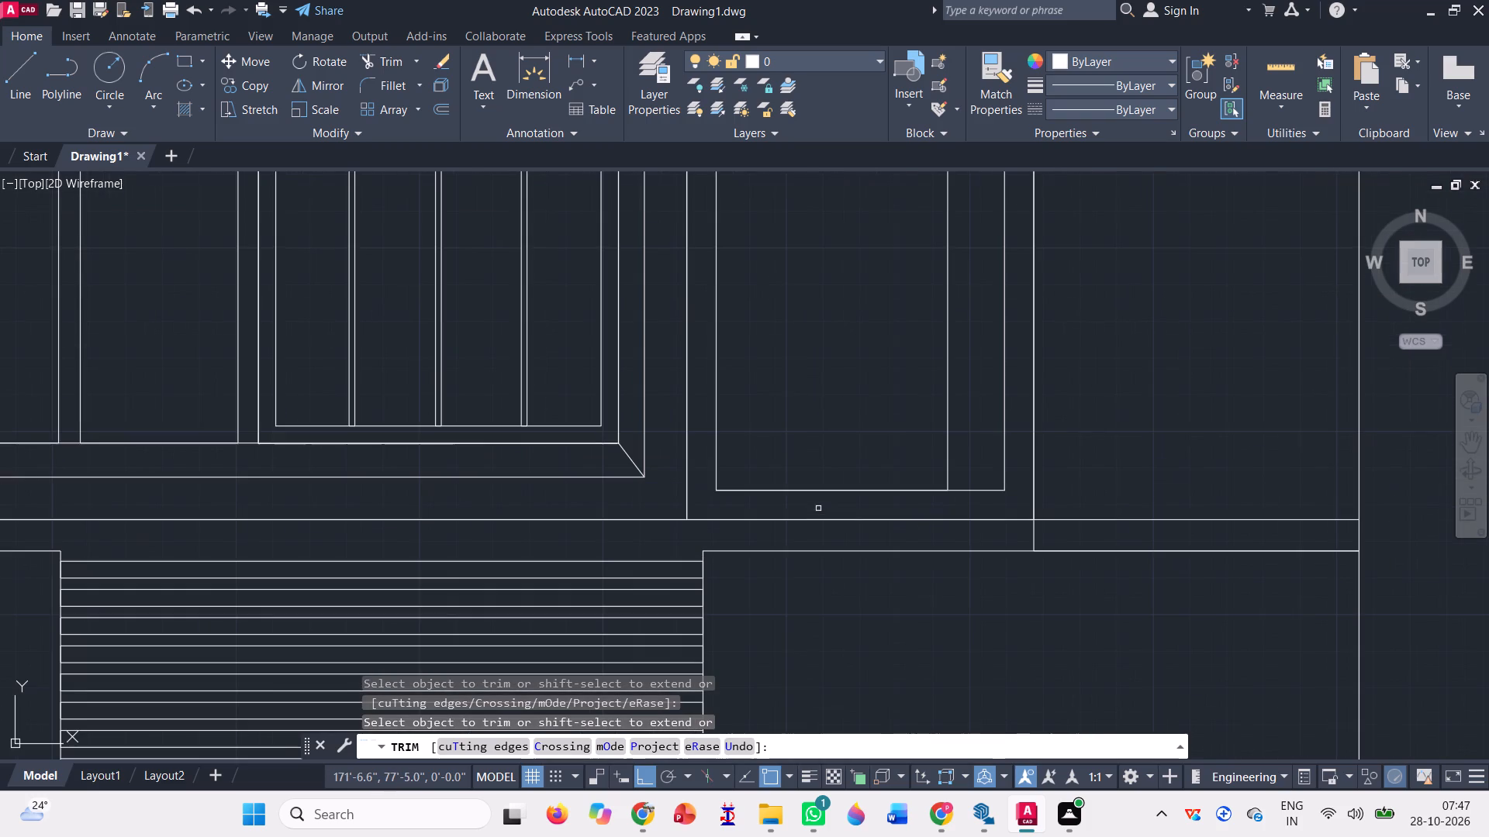
click(815, 490)
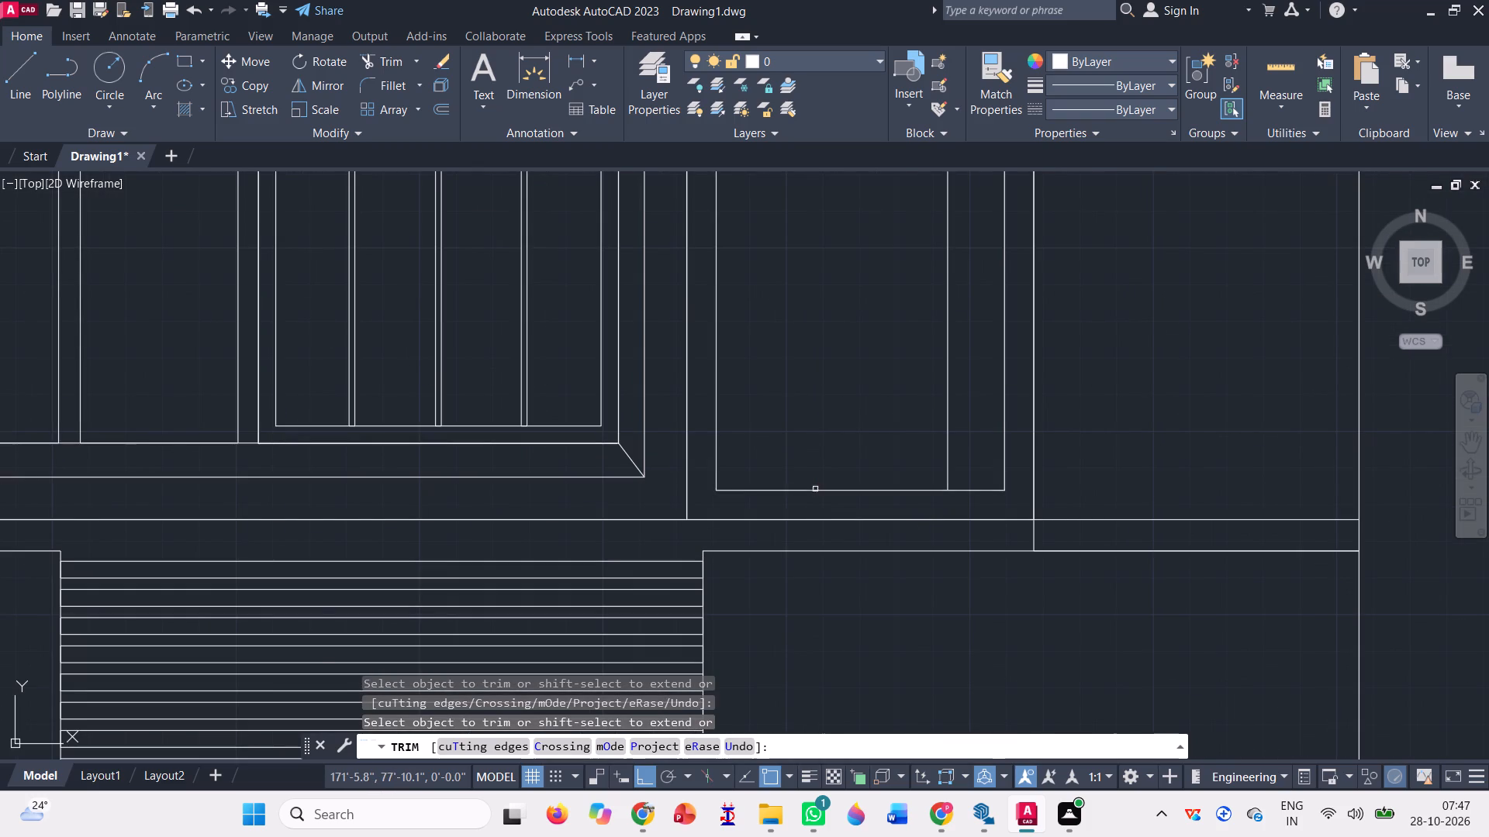
scroll(755, 589, down, 1)
scroll(845, 541, down, 1)
key(Escape)
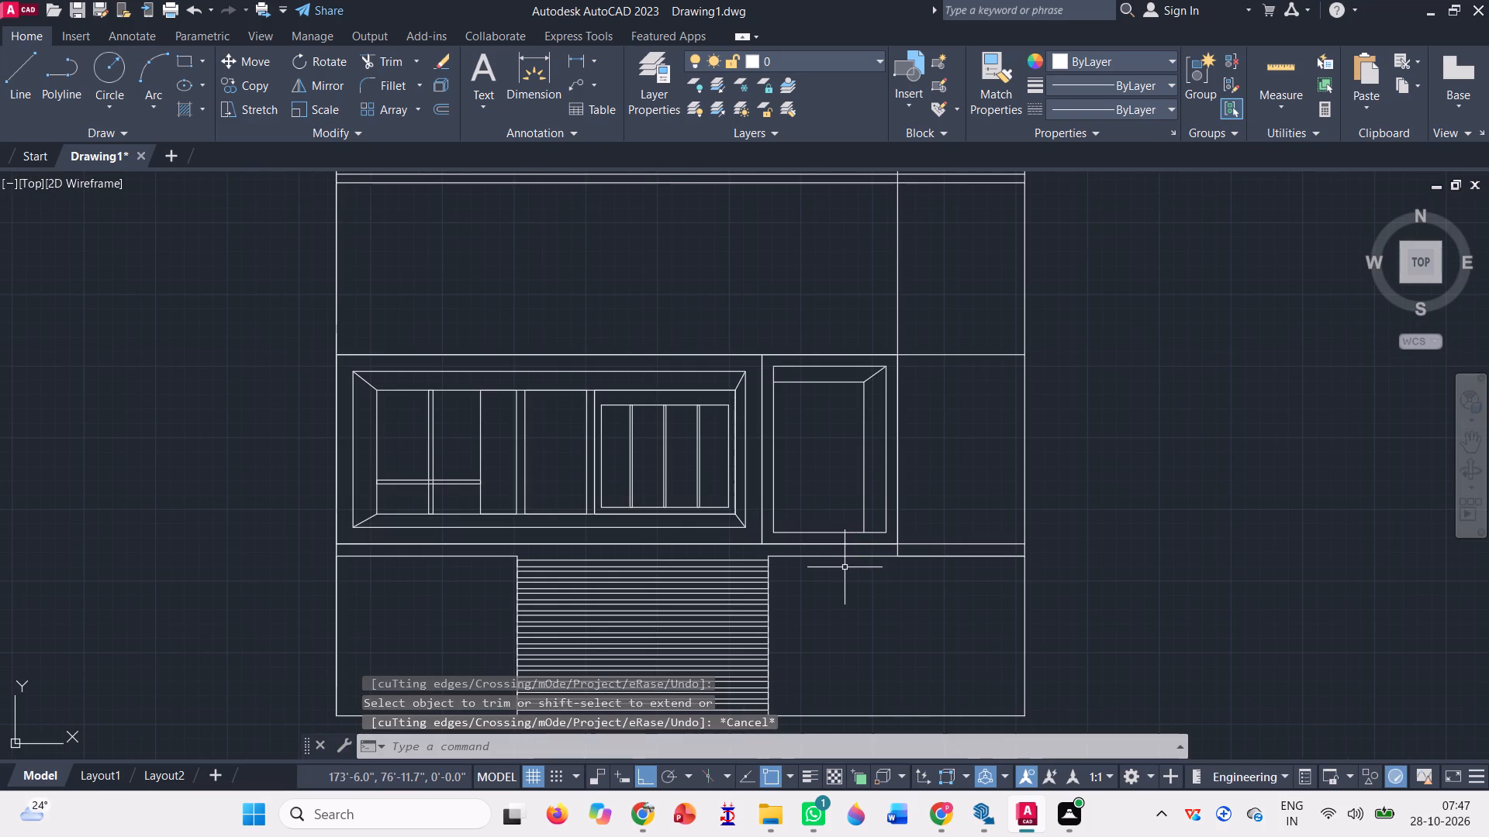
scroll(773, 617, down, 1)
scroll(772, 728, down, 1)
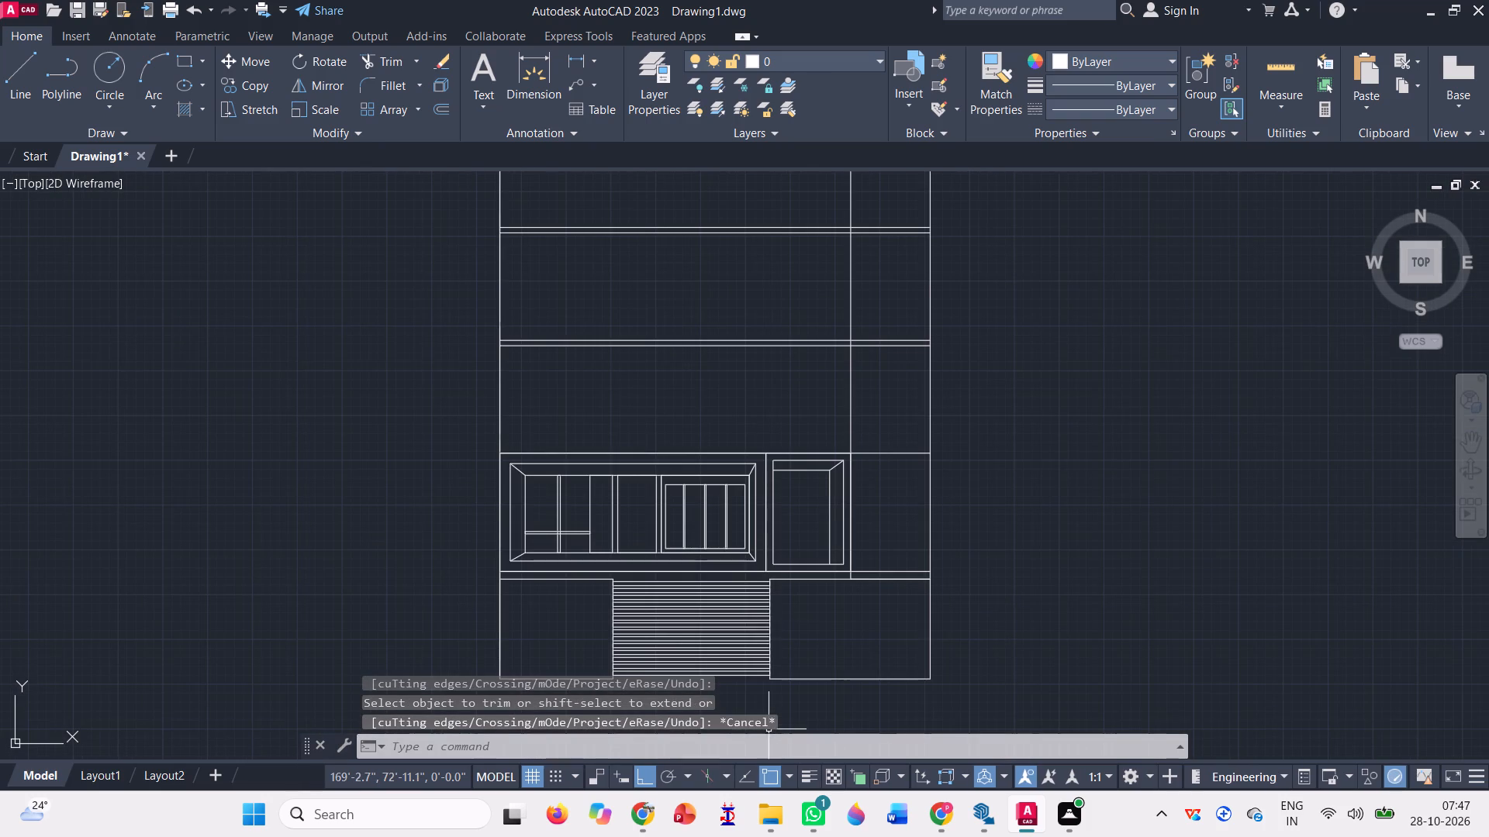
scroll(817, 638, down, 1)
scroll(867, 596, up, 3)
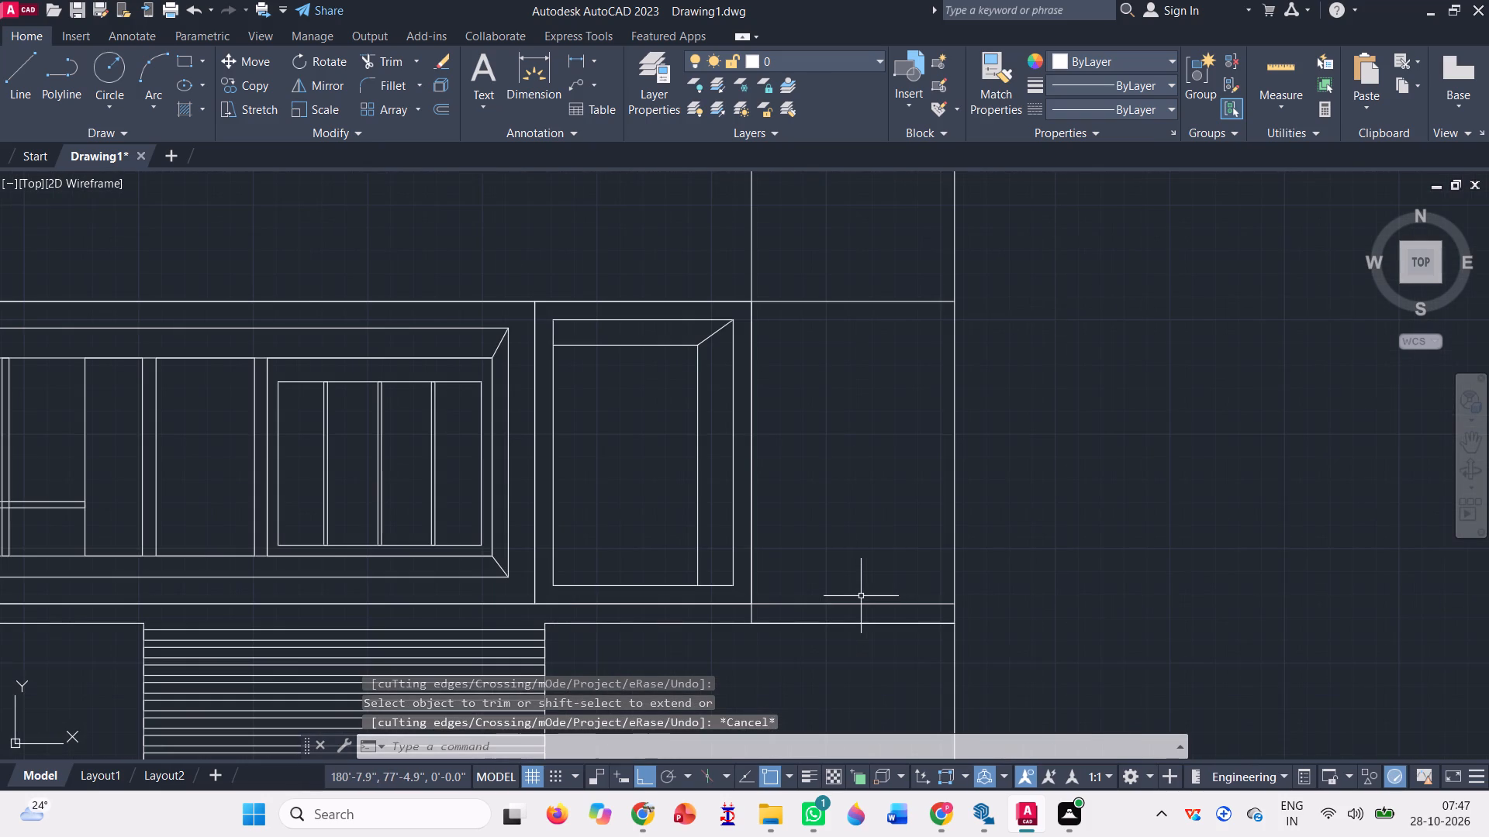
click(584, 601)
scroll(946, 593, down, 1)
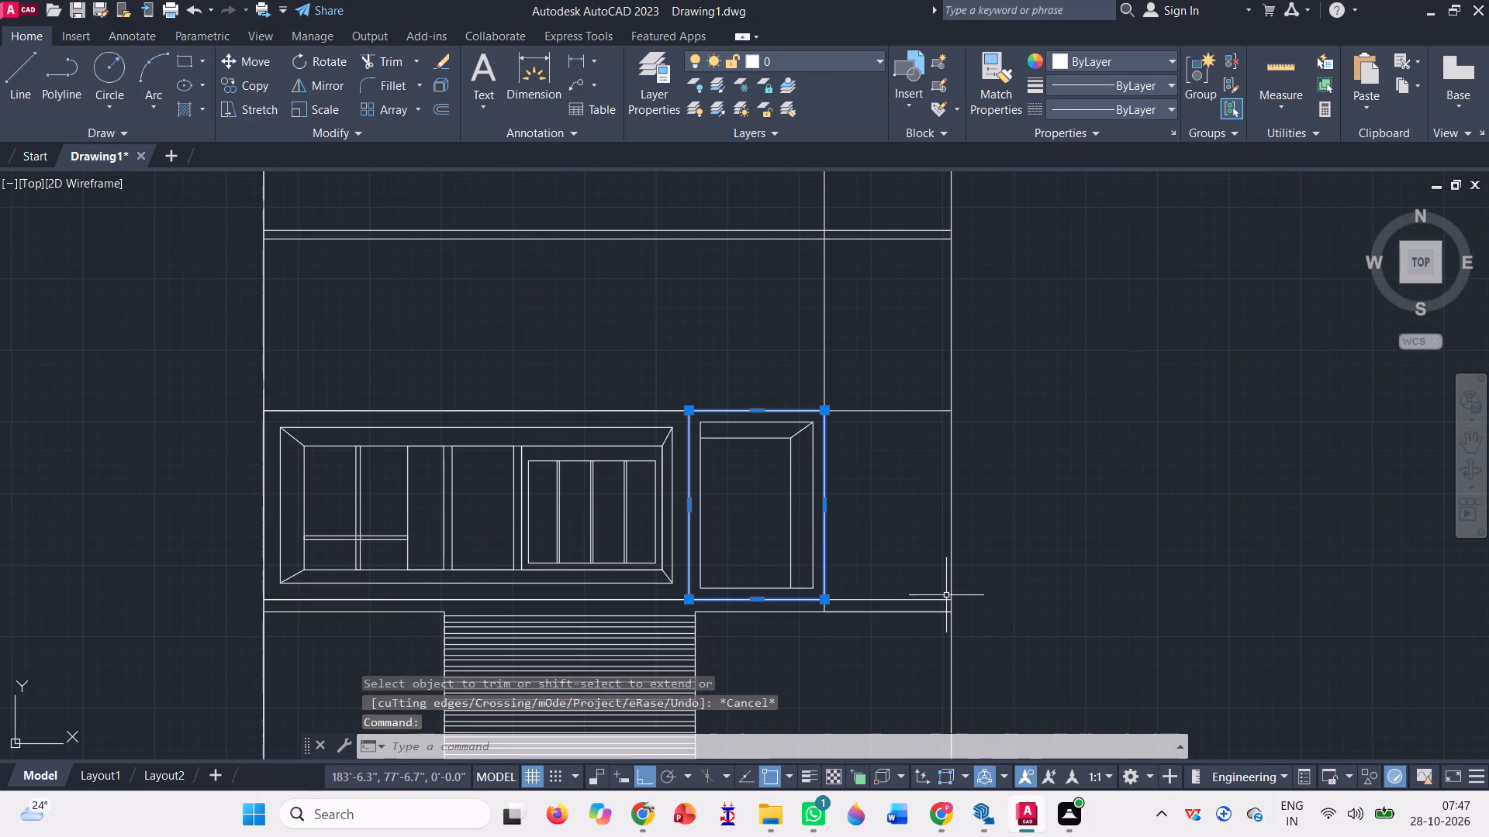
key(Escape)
Trim the floor lines crossing the east strip with a vertical fence from its top down into the lowest upper floor.
scroll(917, 640, down, 2)
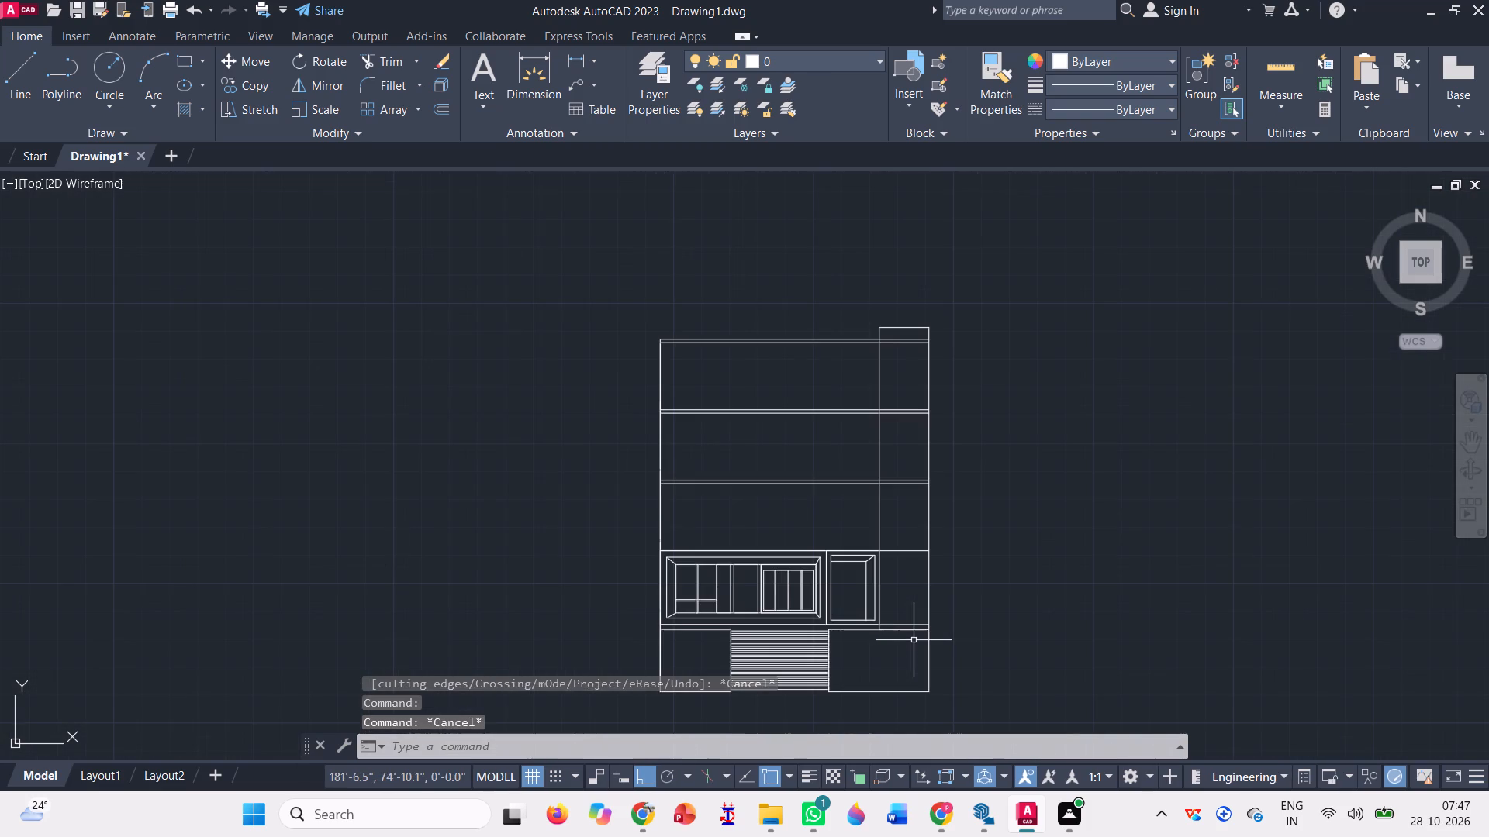
click(378, 65)
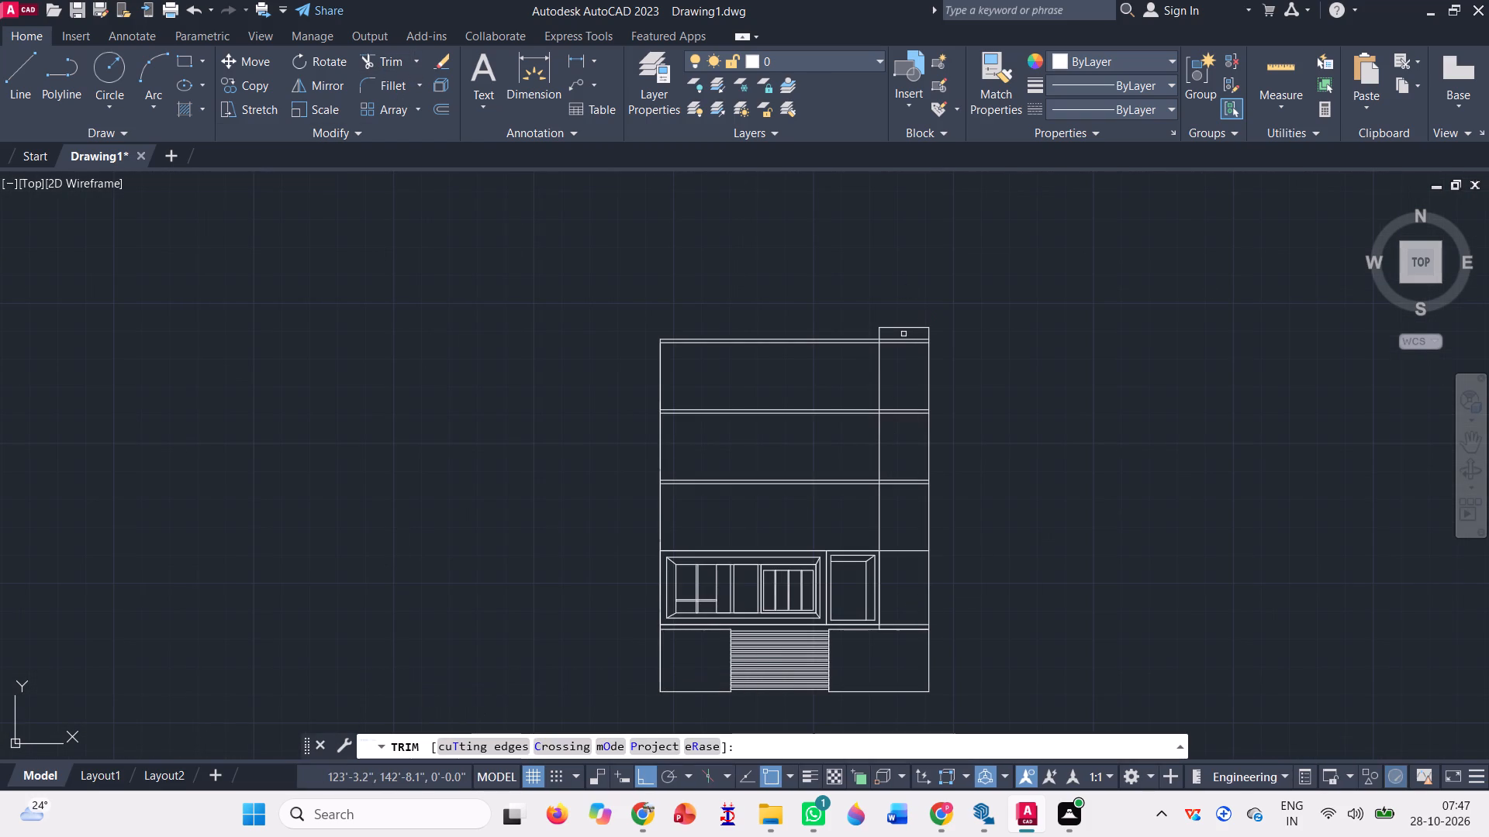
click(903, 332)
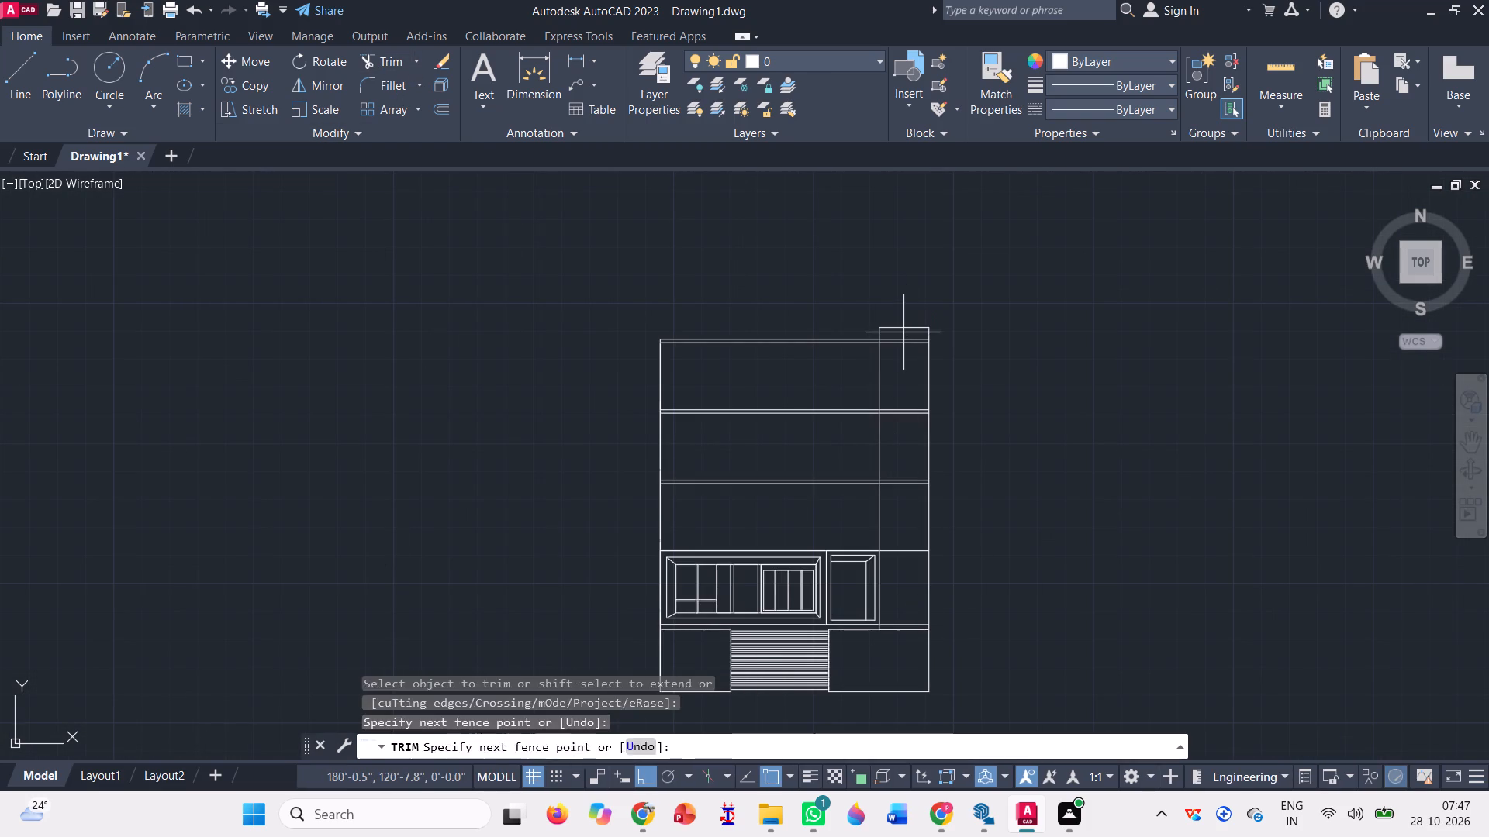
click(903, 590)
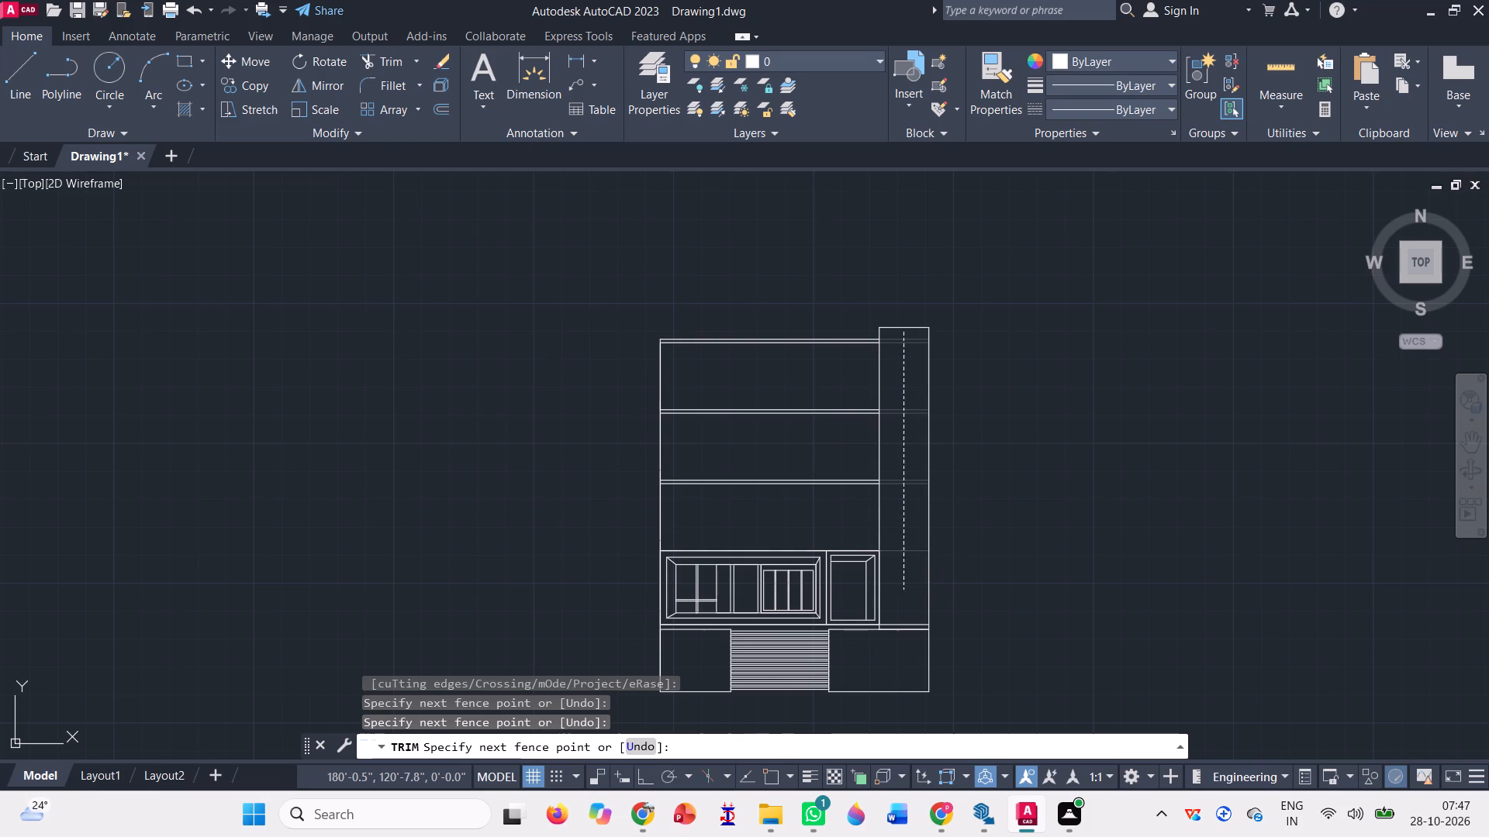
key(Escape)
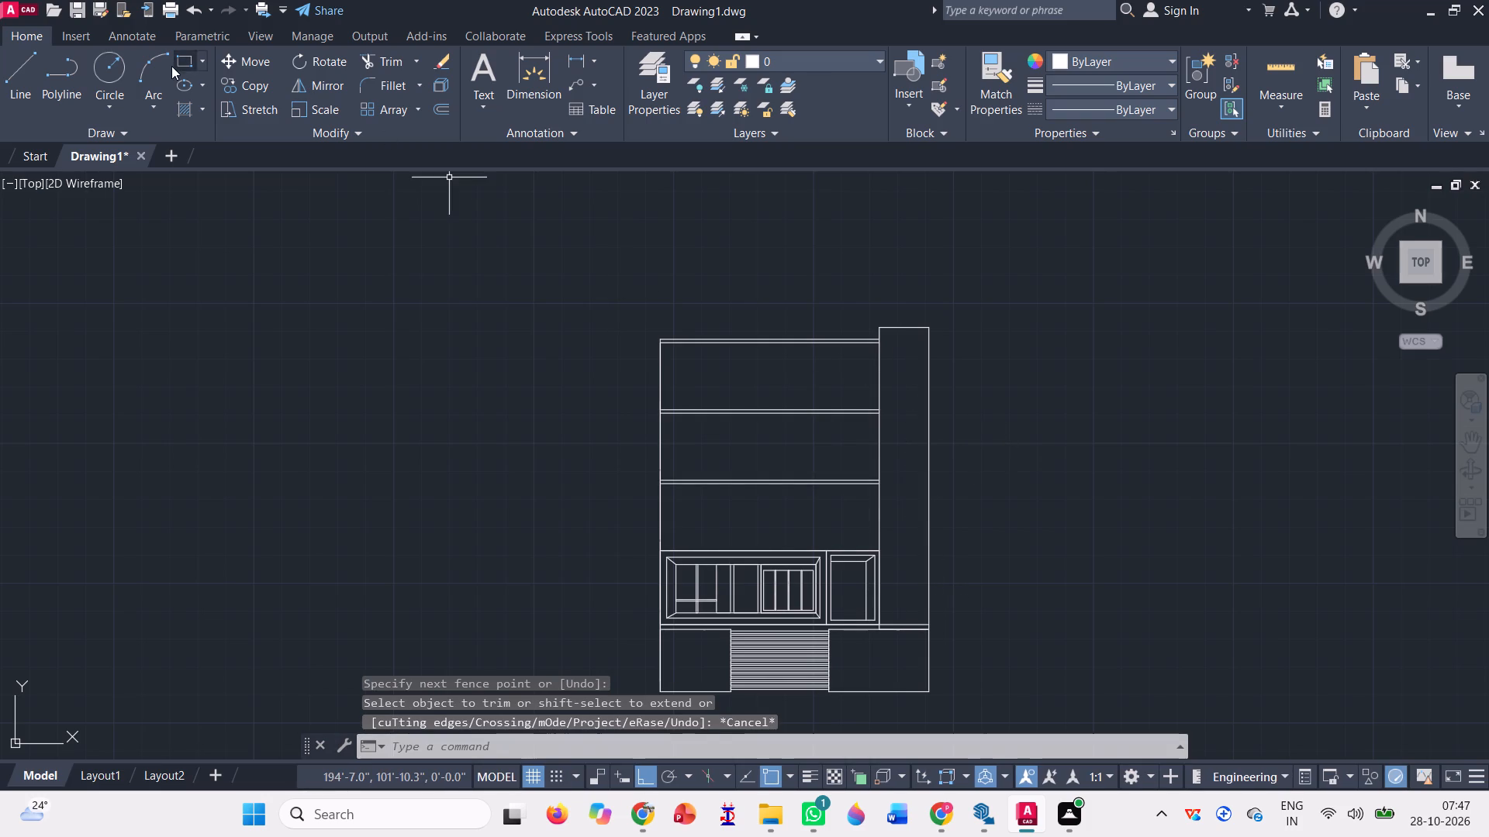
Draw a very thin vertical rectangle near the east strip's east edge, running from the strip's bottom line to its top edge.
click(177, 57)
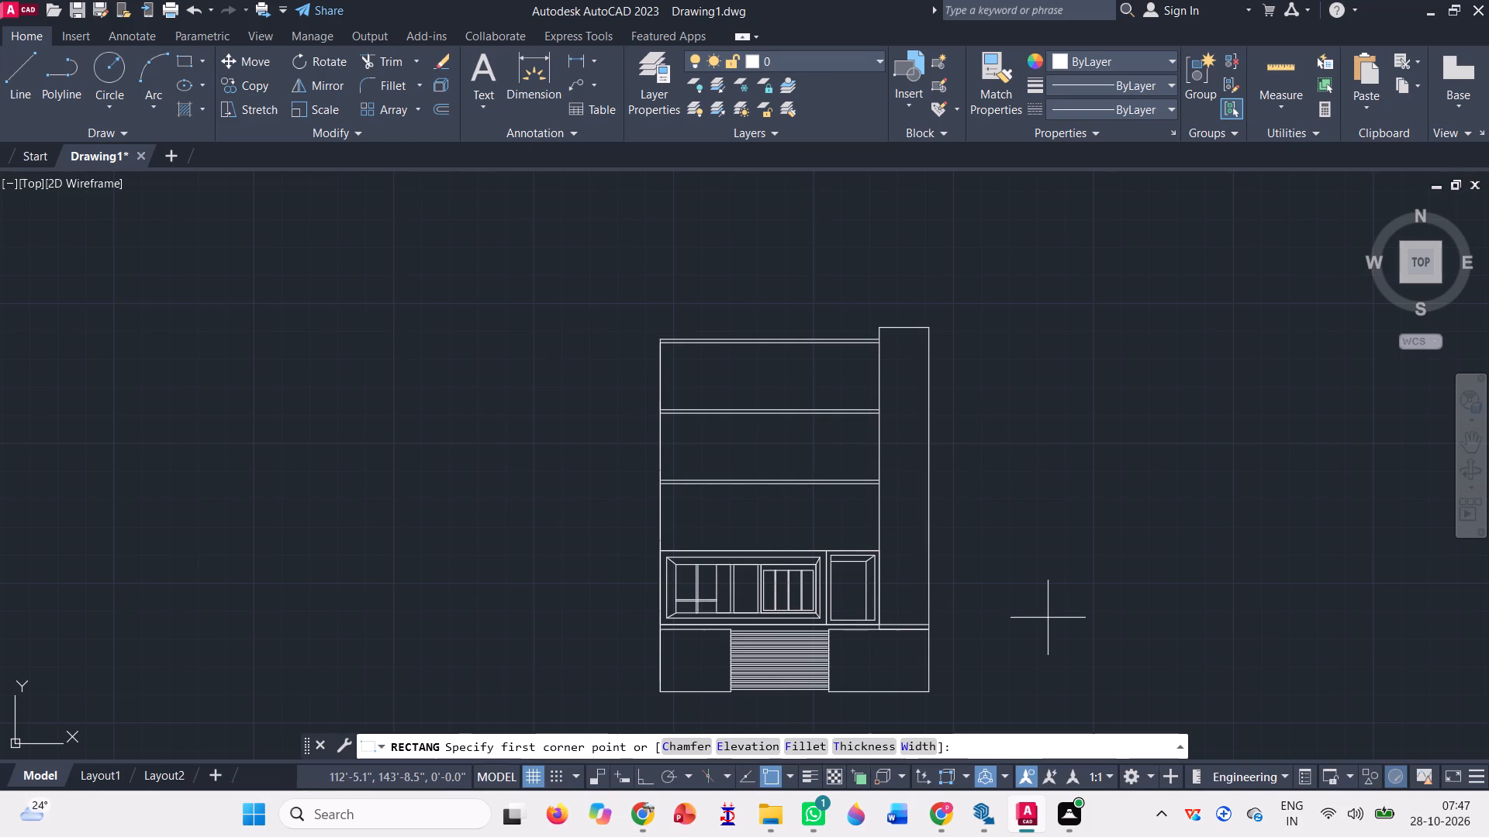
scroll(937, 625, up, 3)
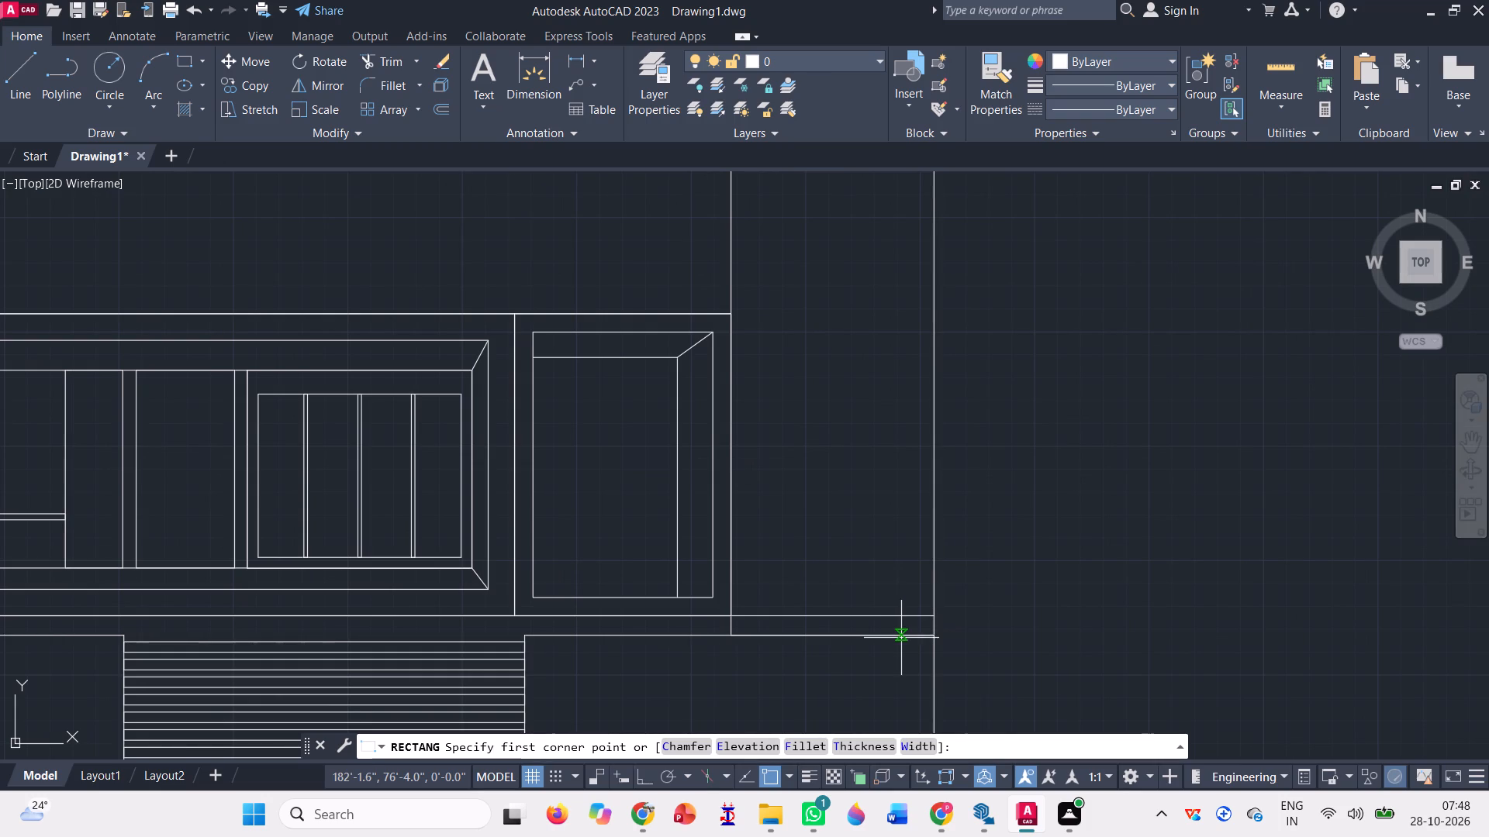
click(903, 633)
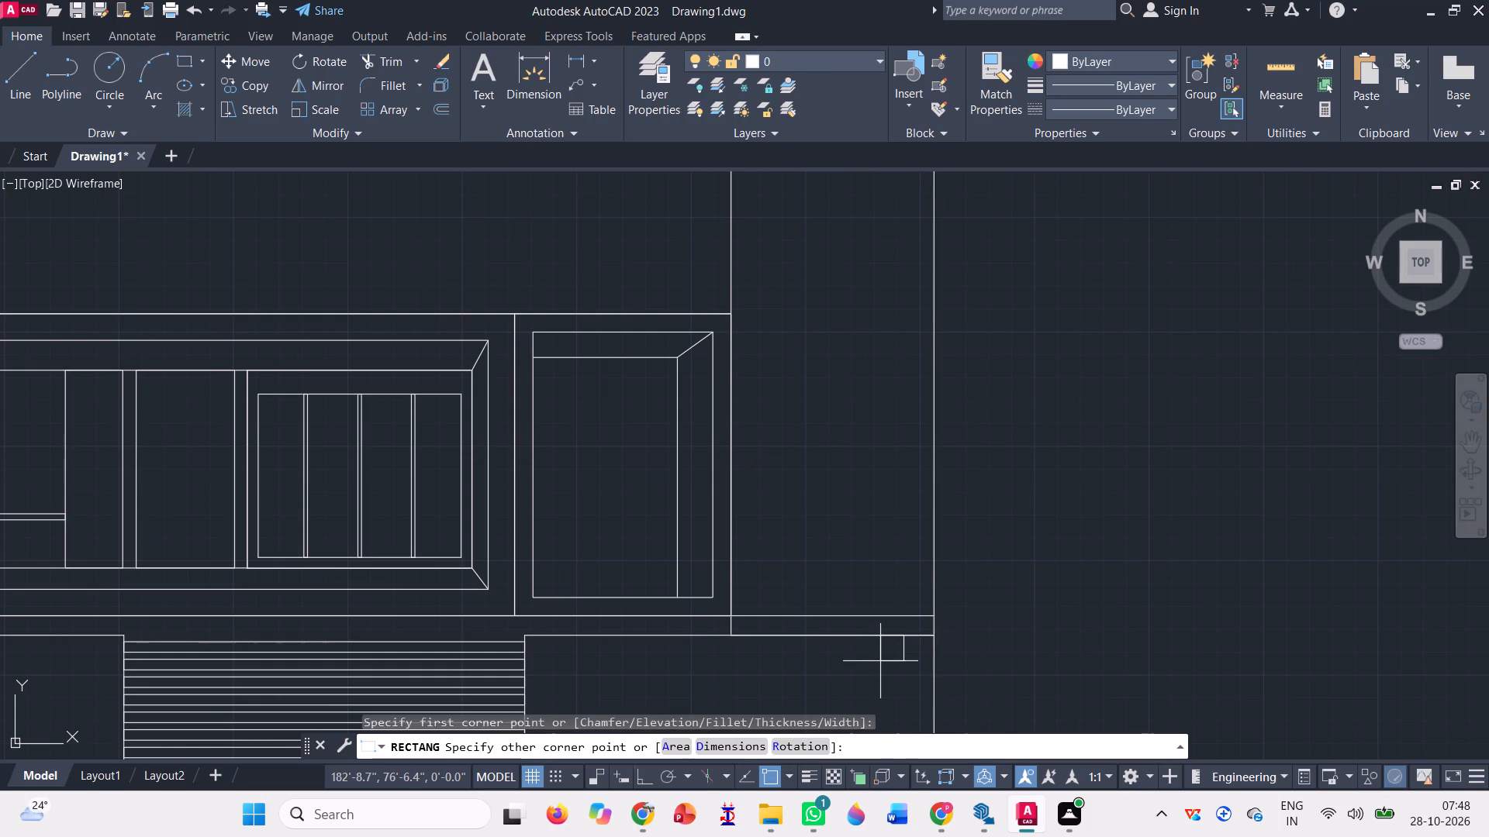
scroll(880, 660, down, 4)
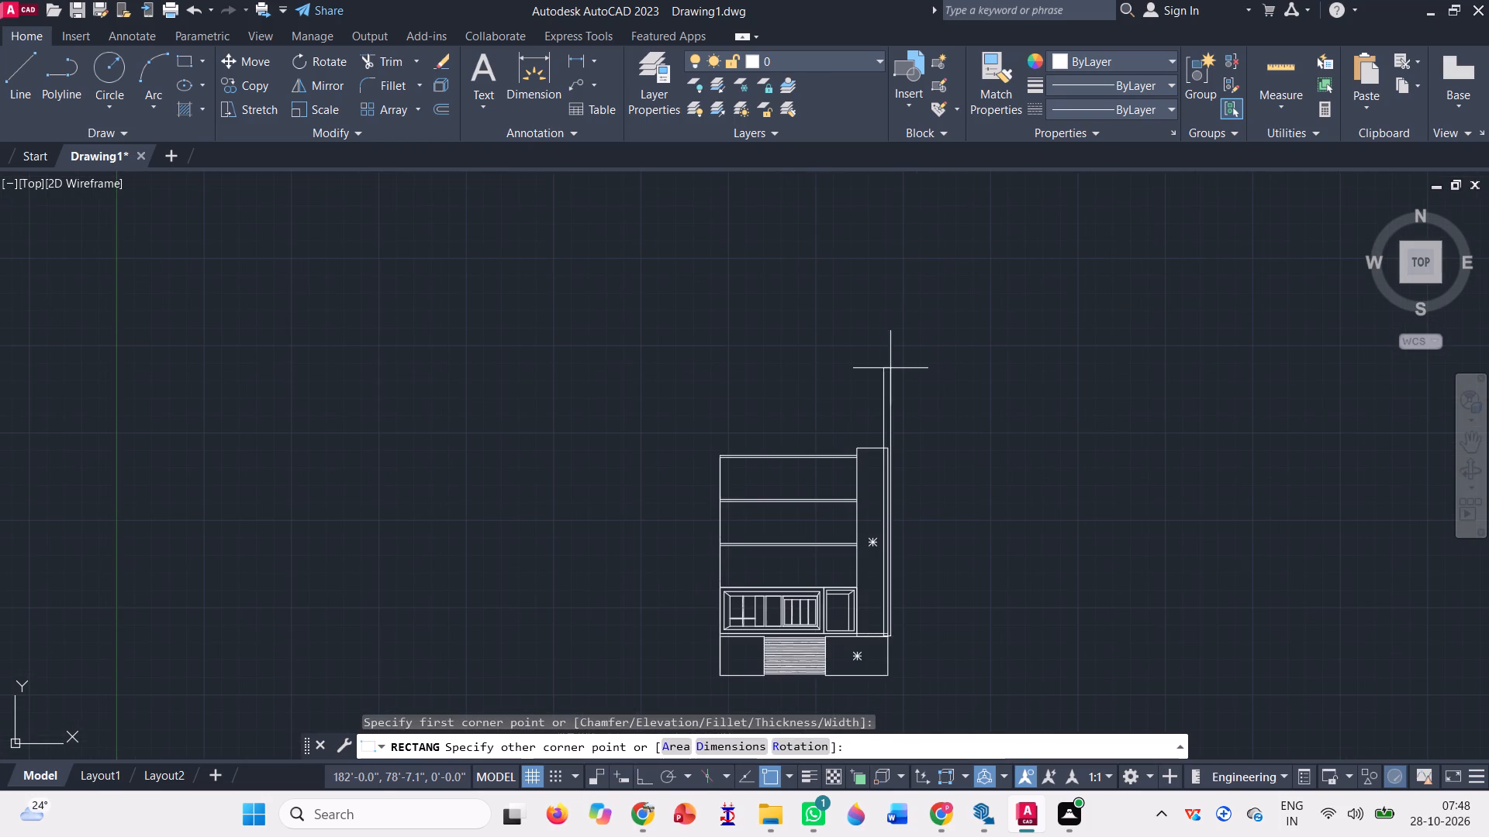
scroll(876, 391, up, 3)
scroll(873, 440, down, 2)
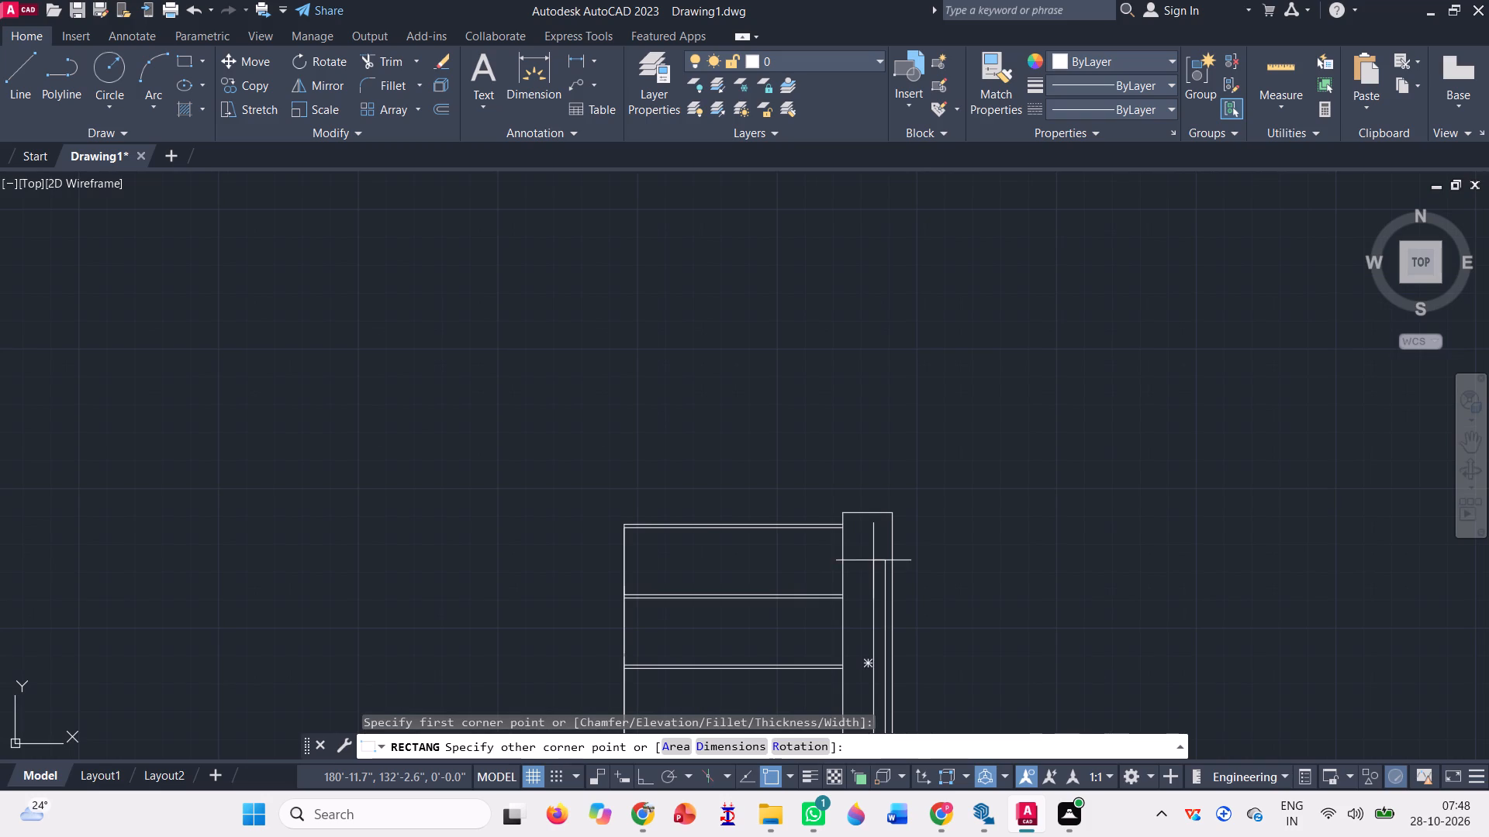
scroll(888, 523, up, 6)
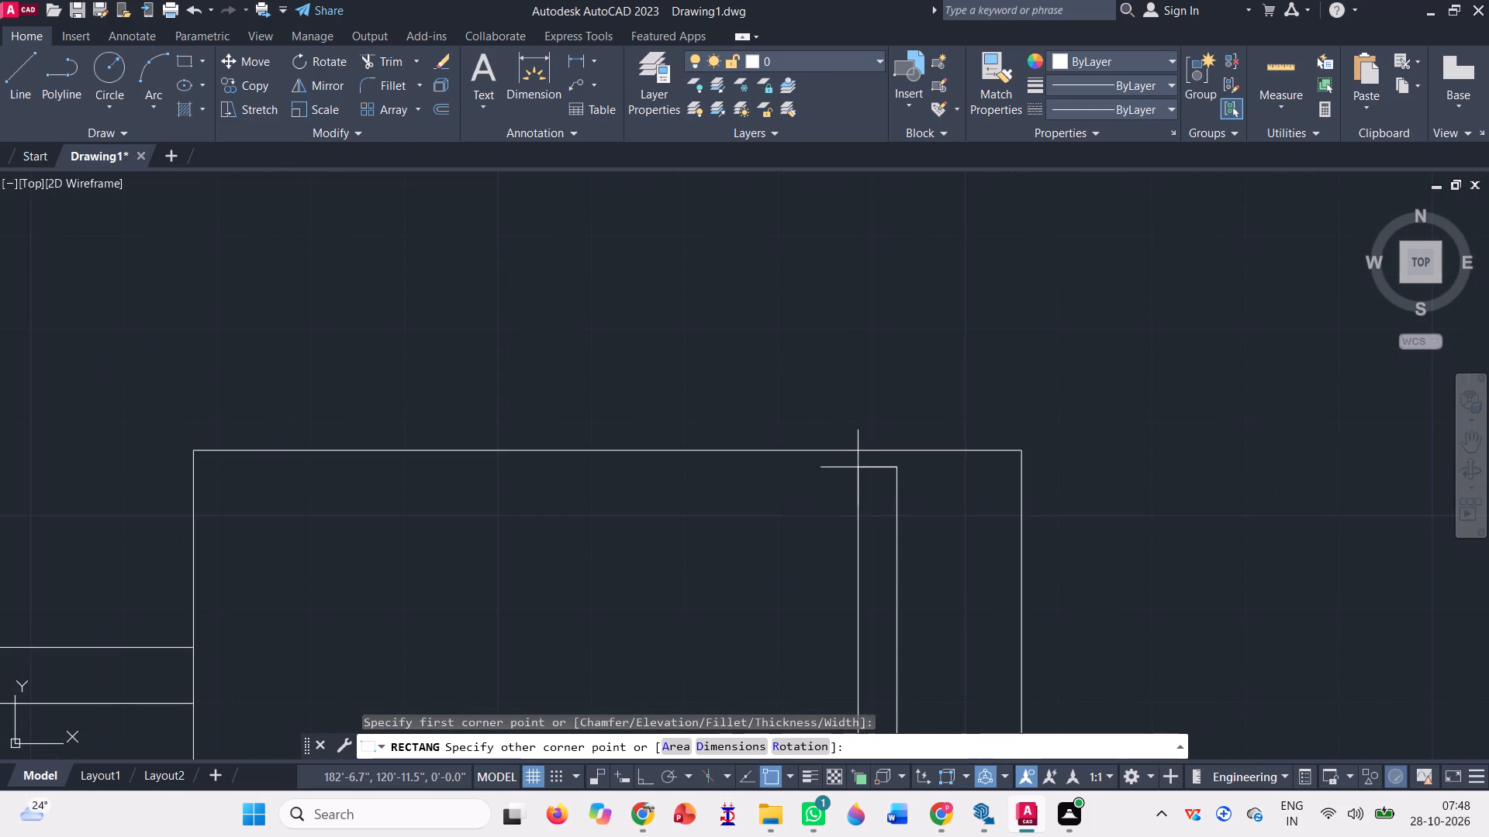
click(874, 449)
scroll(796, 433, down, 2)
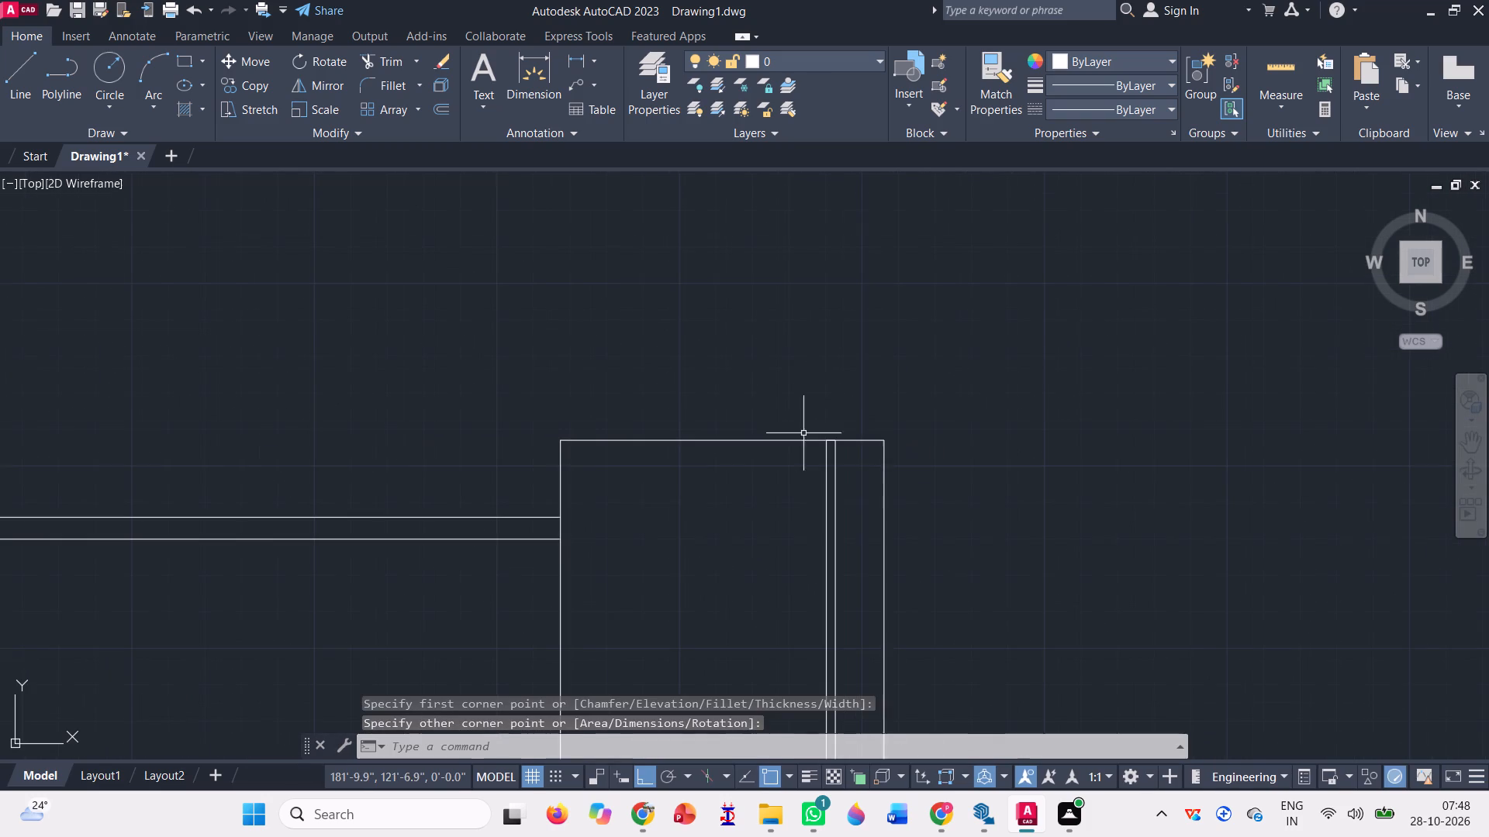
Copy the thin vertical rectangle a short distance west along the east strip's top edge.
click(862, 534)
click(787, 496)
text(co)
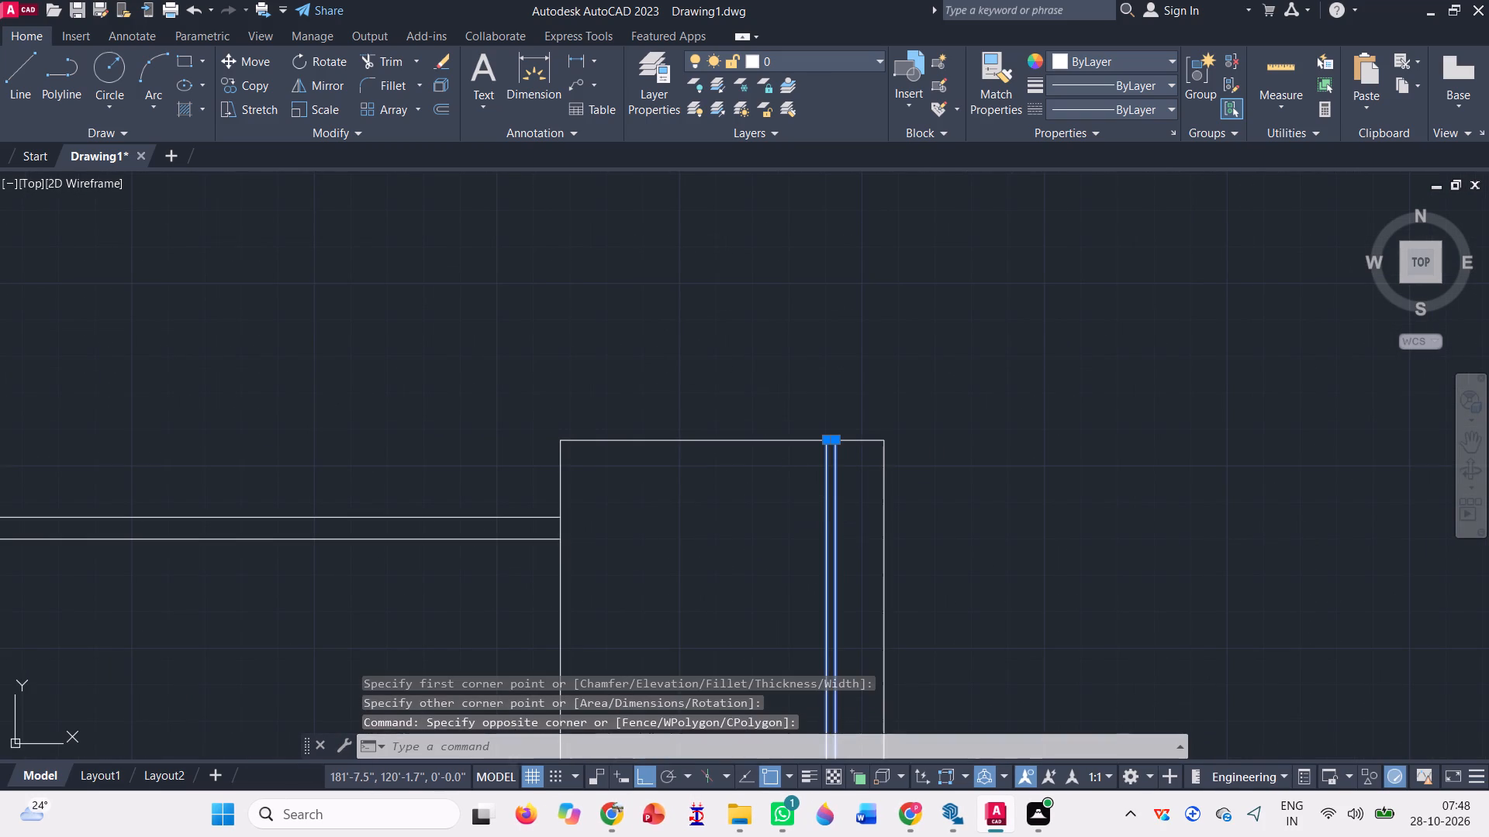
key(space)
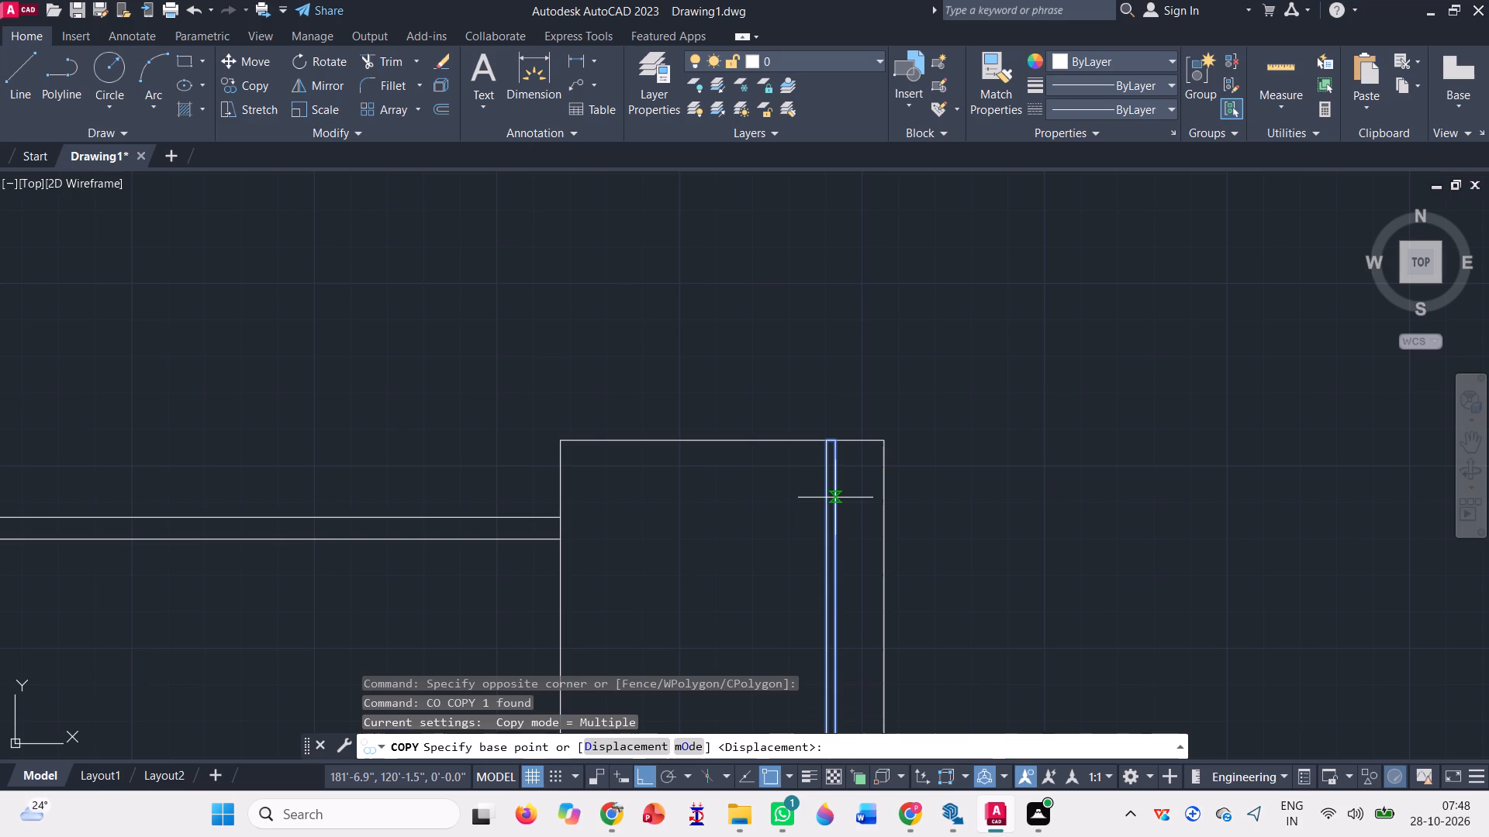
click(830, 444)
click(772, 437)
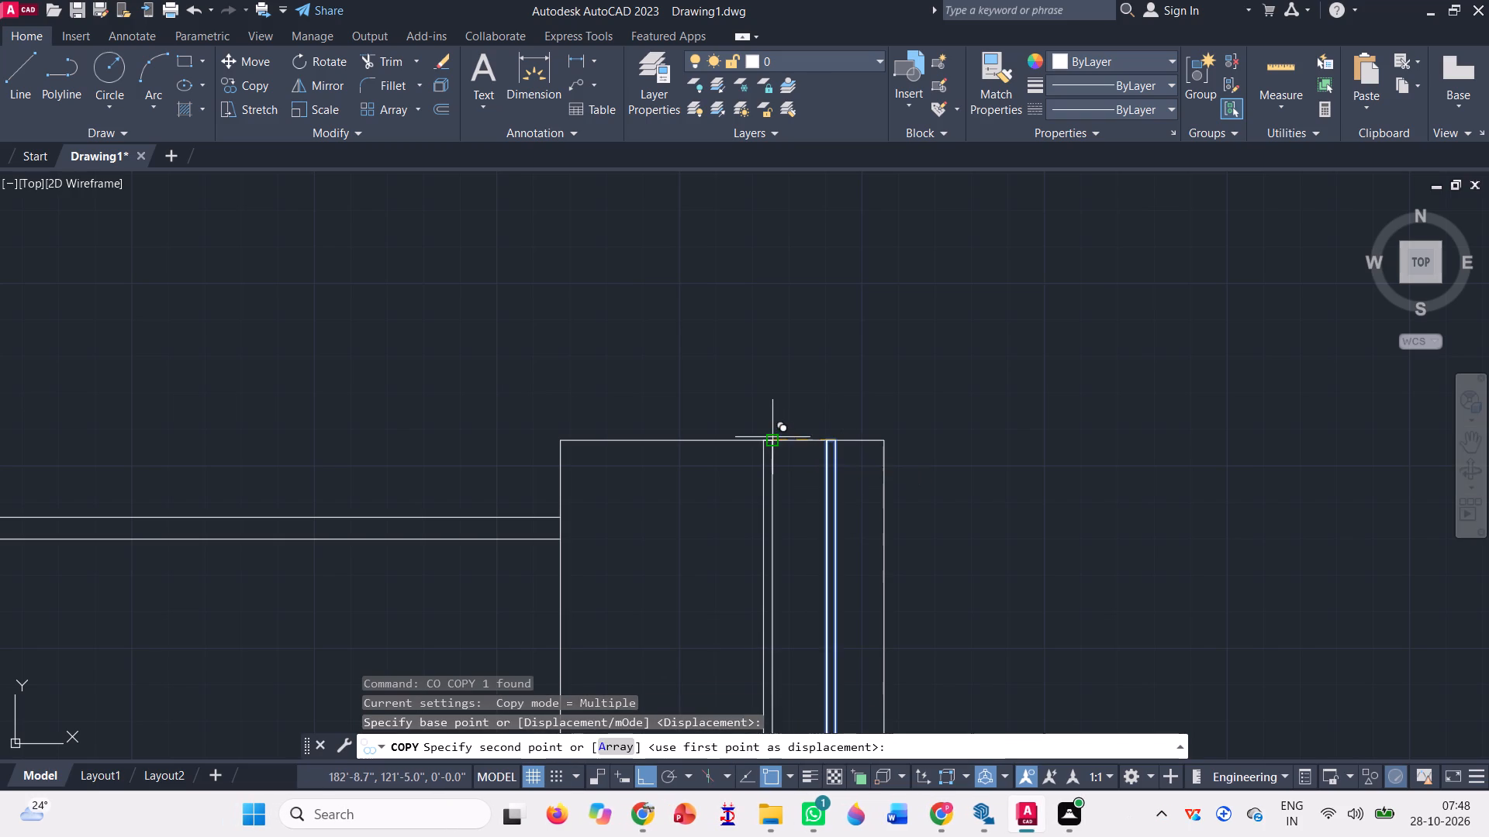
scroll(752, 447, down, 5)
key(space)
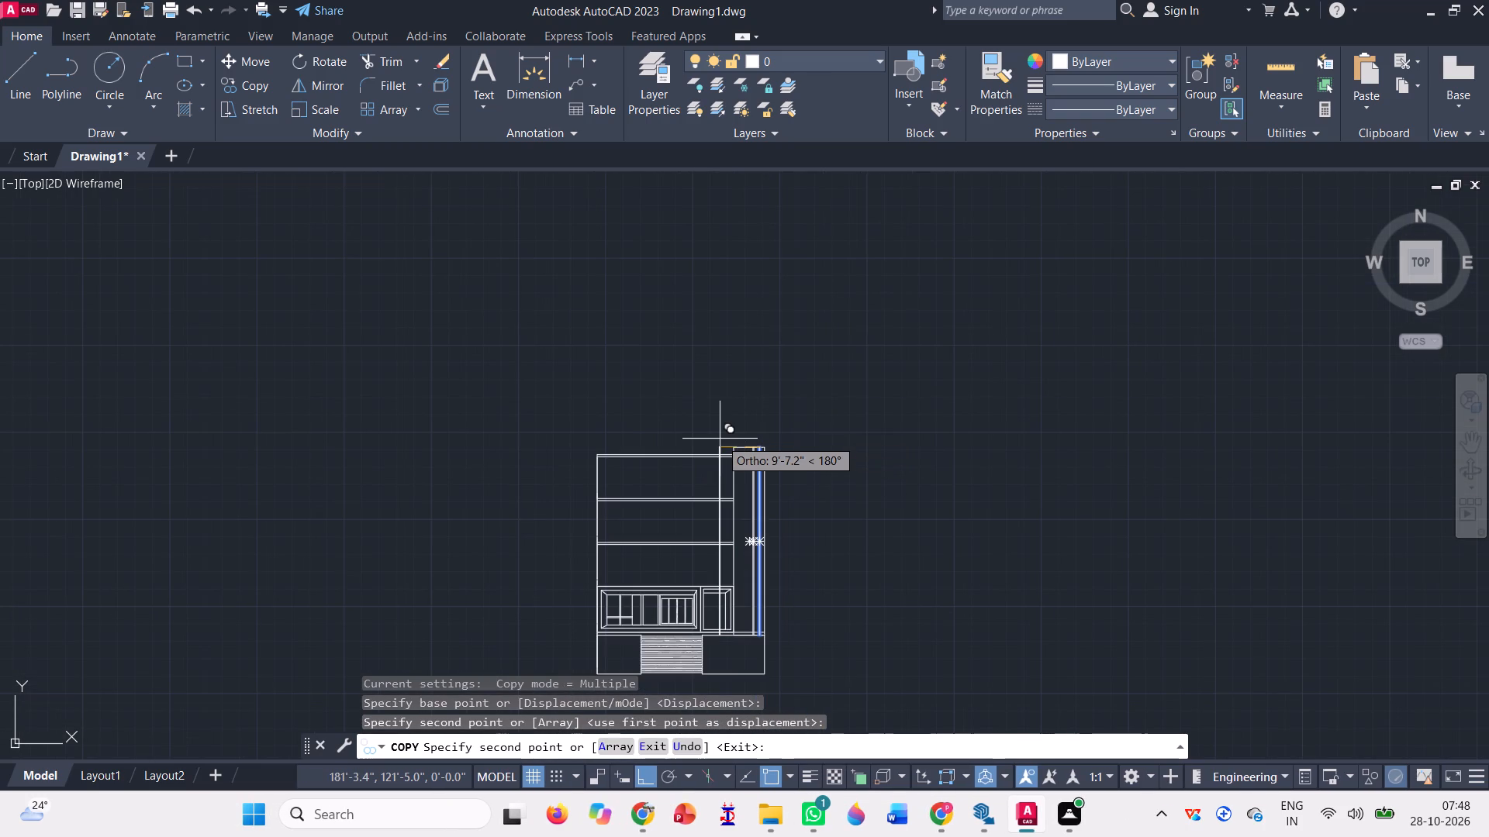
Trim the lowest upper floor's base line where it crosses the east strip and its two thin vertical bands.
click(380, 57)
scroll(720, 632, up, 2)
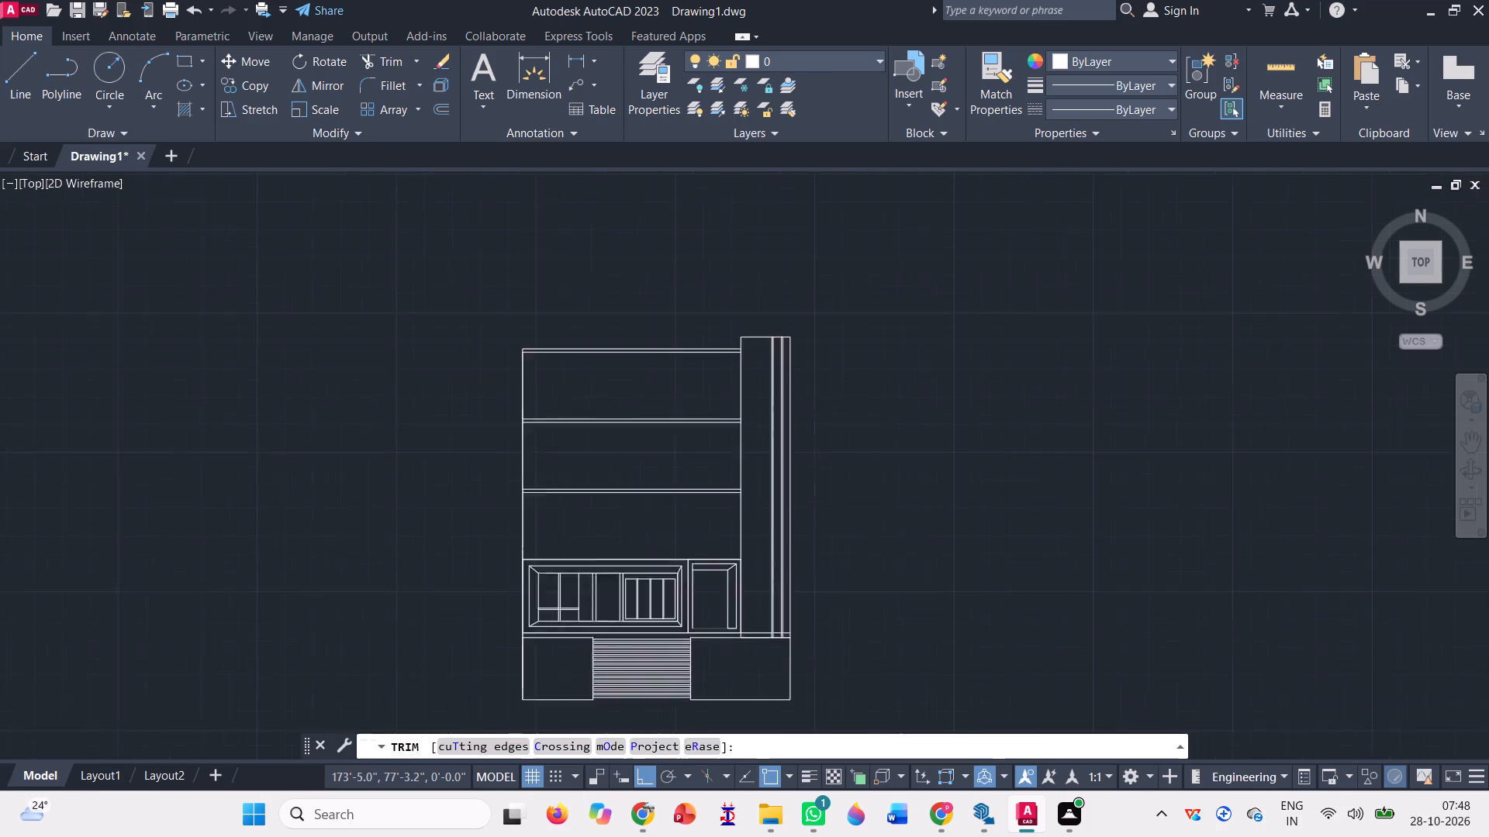
scroll(762, 629, up, 4)
click(814, 675)
click(824, 594)
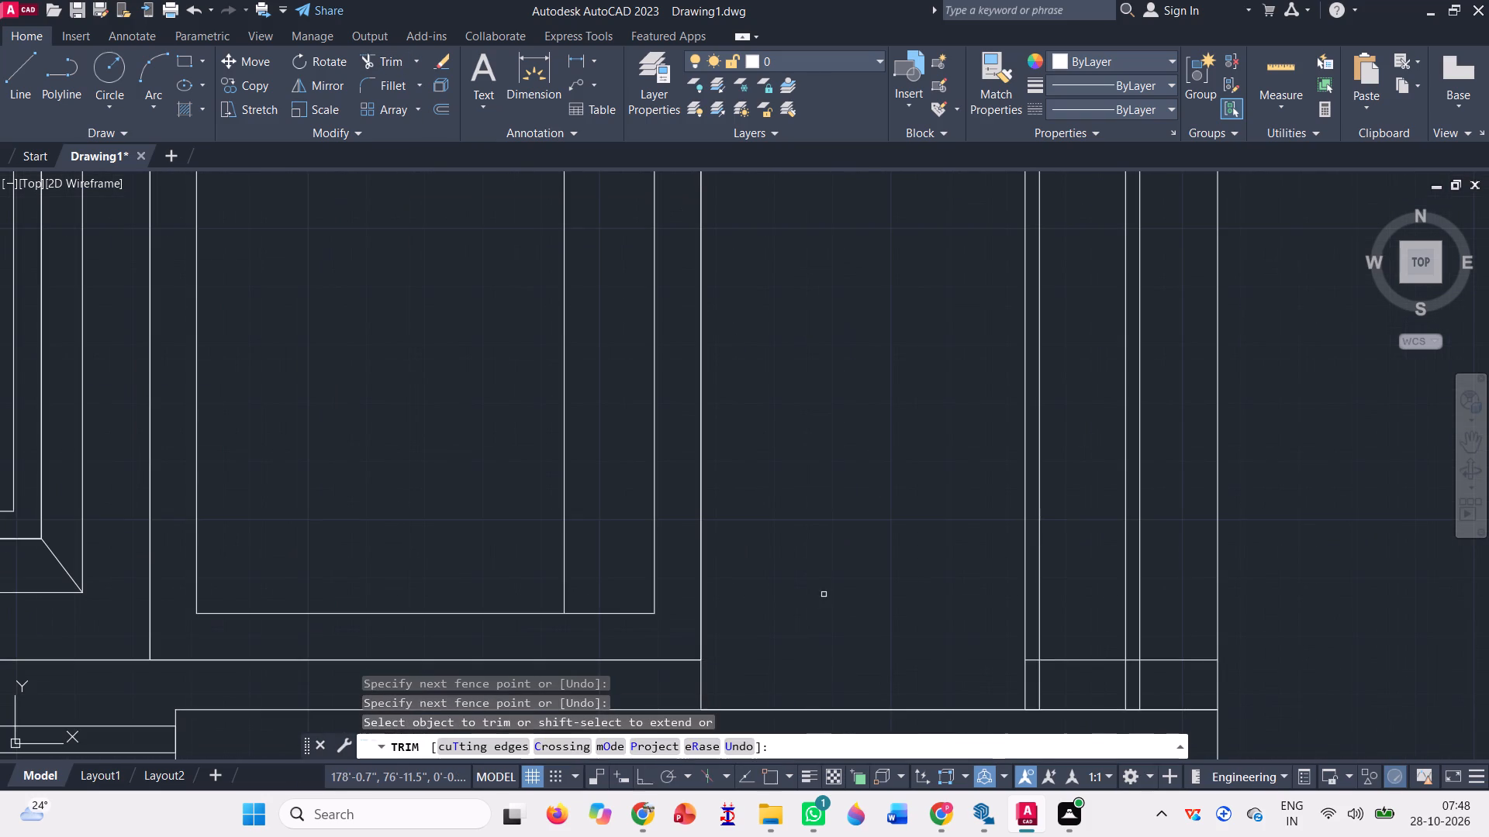
scroll(1097, 664, up, 3)
click(1005, 678)
click(978, 587)
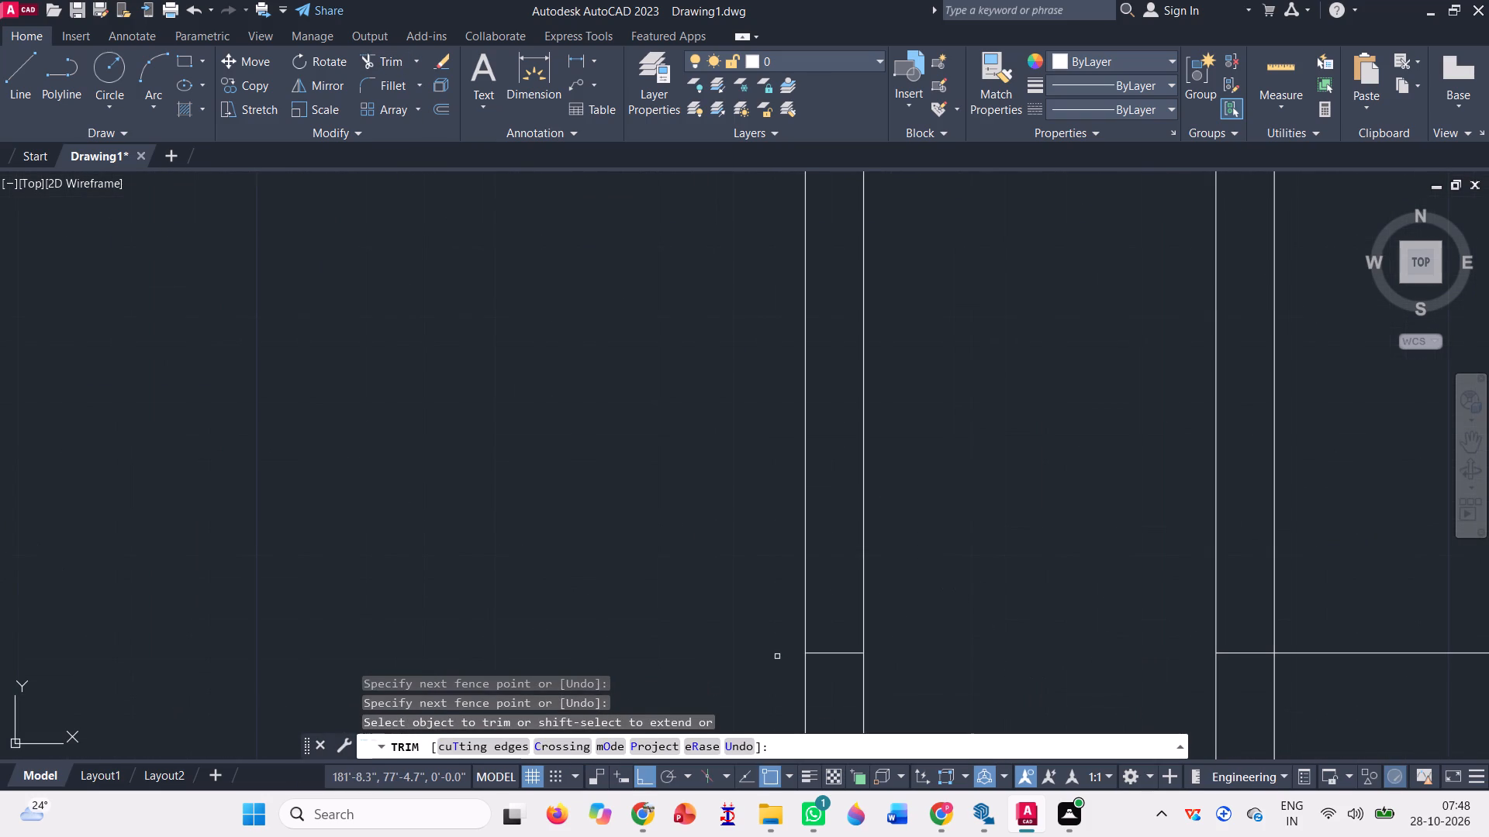
click(817, 645)
click(824, 669)
scroll(715, 635, down, 1)
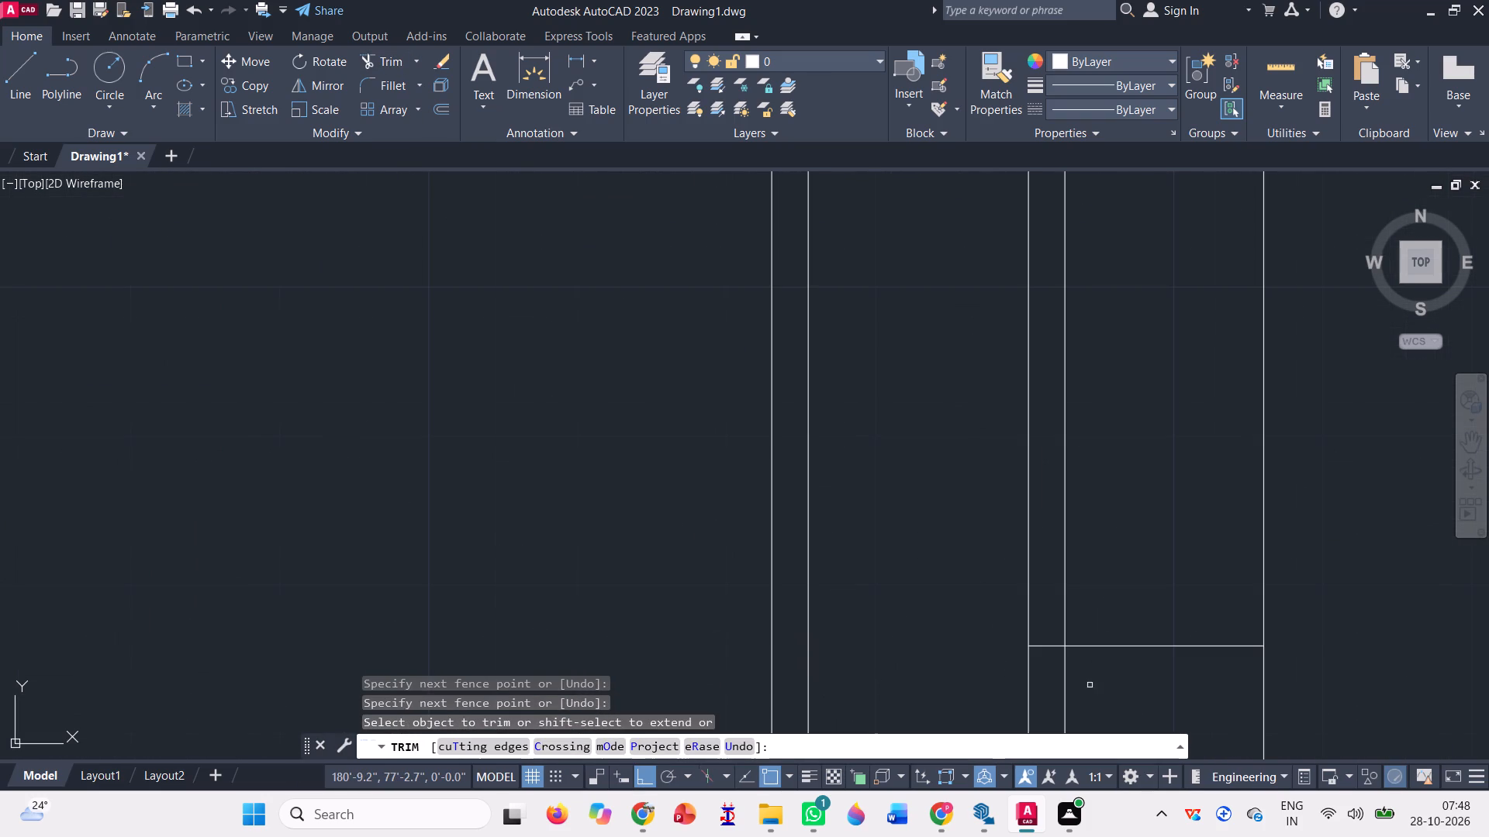
click(1188, 689)
click(1138, 573)
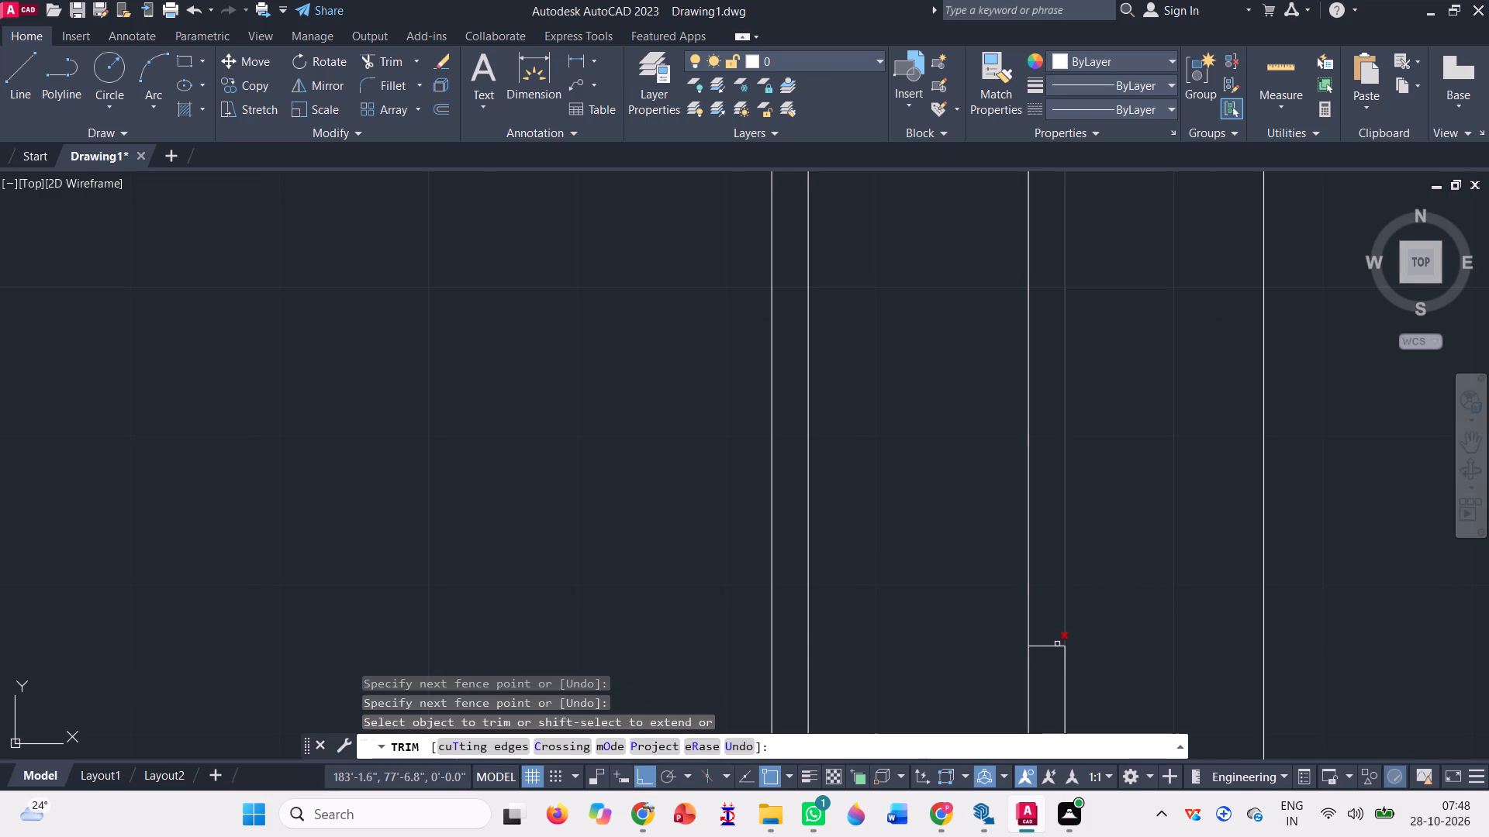
click(1039, 643)
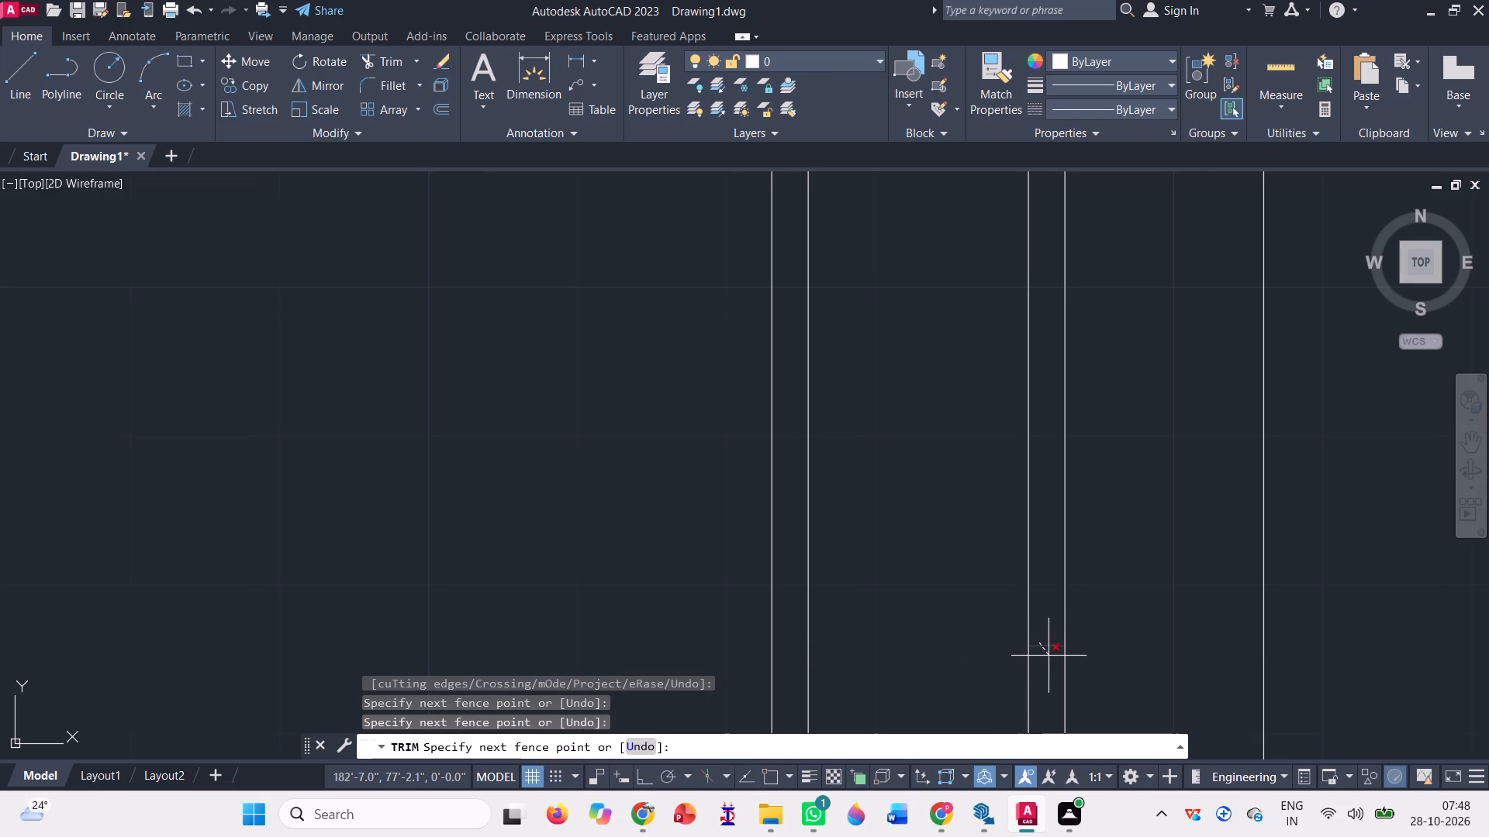
click(1049, 655)
scroll(1021, 671, down, 5)
scroll(909, 722, down, 2)
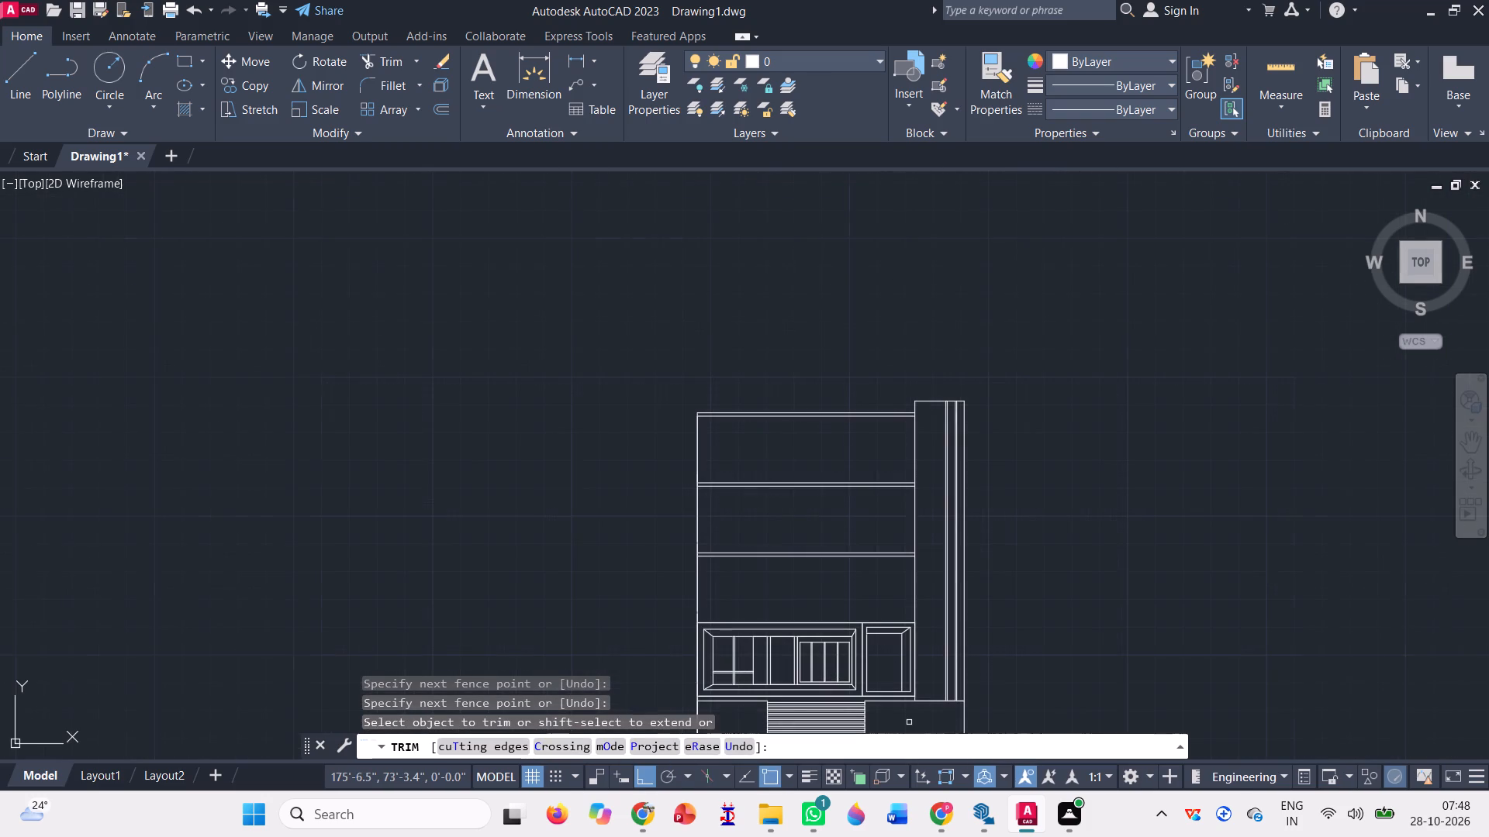
key(Escape)
Copy the lowest upper floor's complete window recess and framed bay, including corner diagonals and crossbars, straight east into the clear space beside the building.
scroll(653, 430, down, 1)
scroll(695, 551, up, 1)
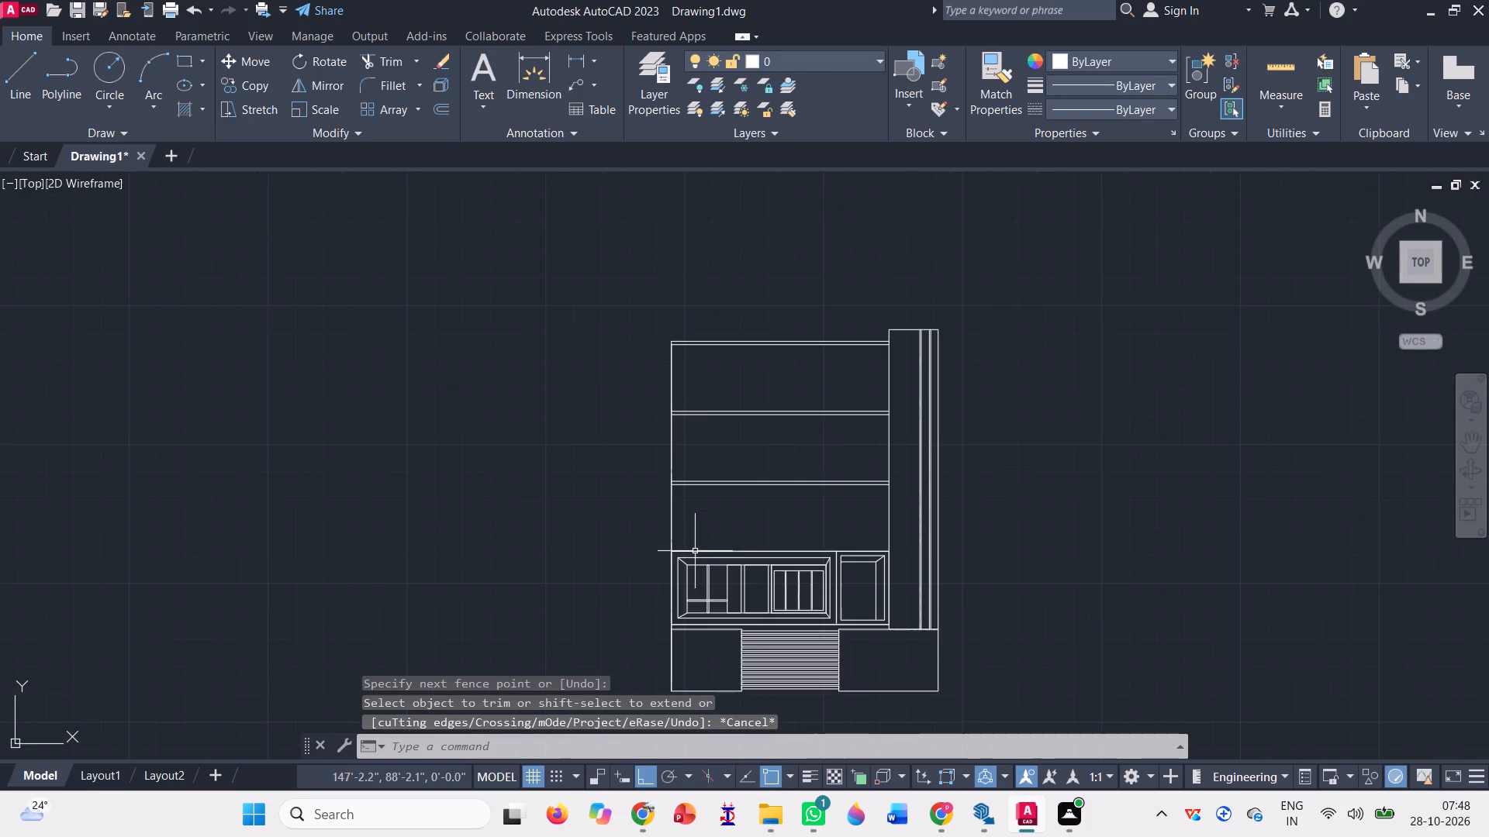
scroll(762, 574, up, 1)
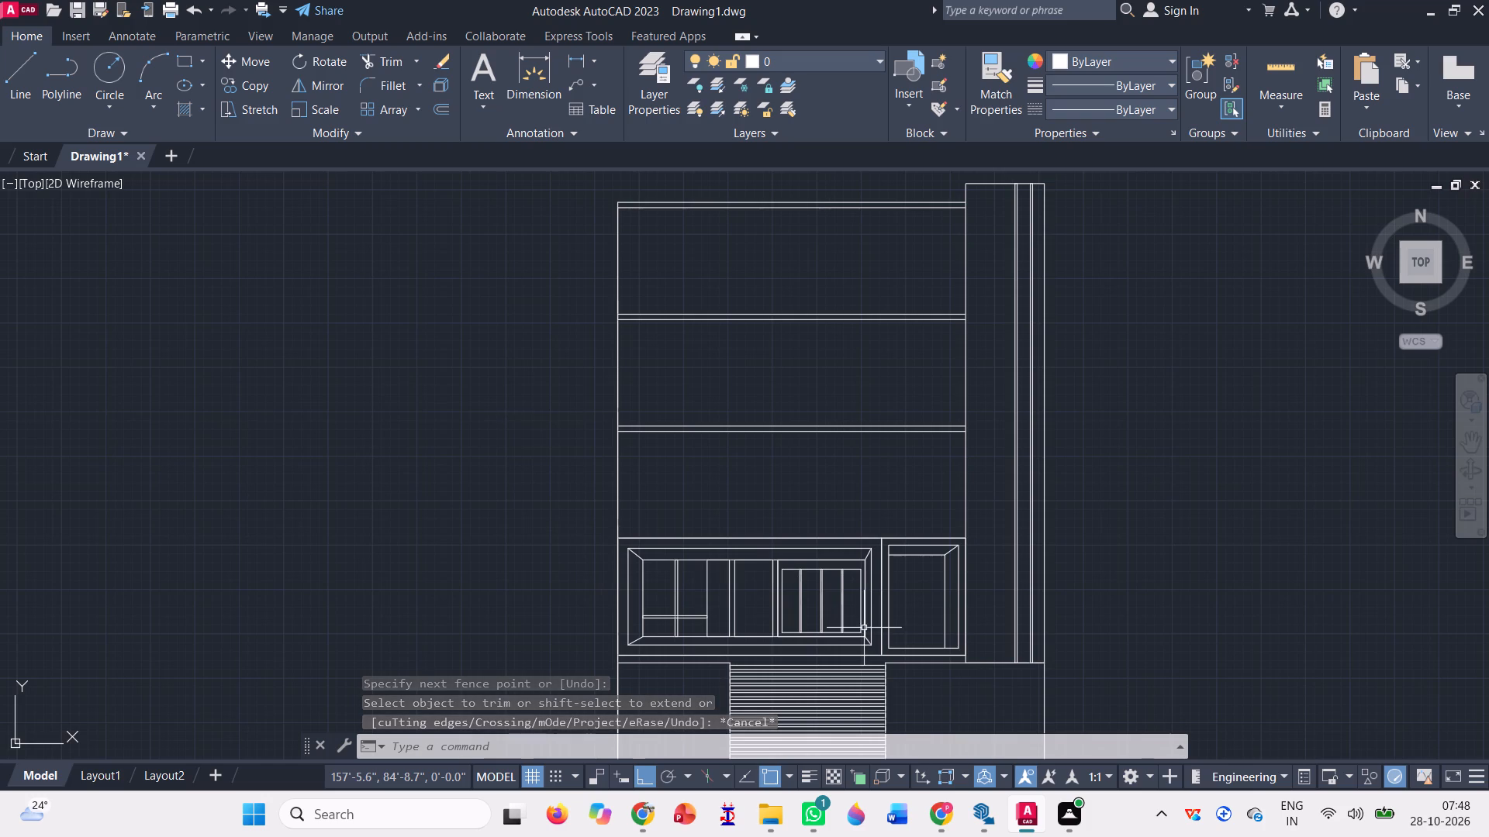
scroll(922, 603, up, 1)
click(915, 604)
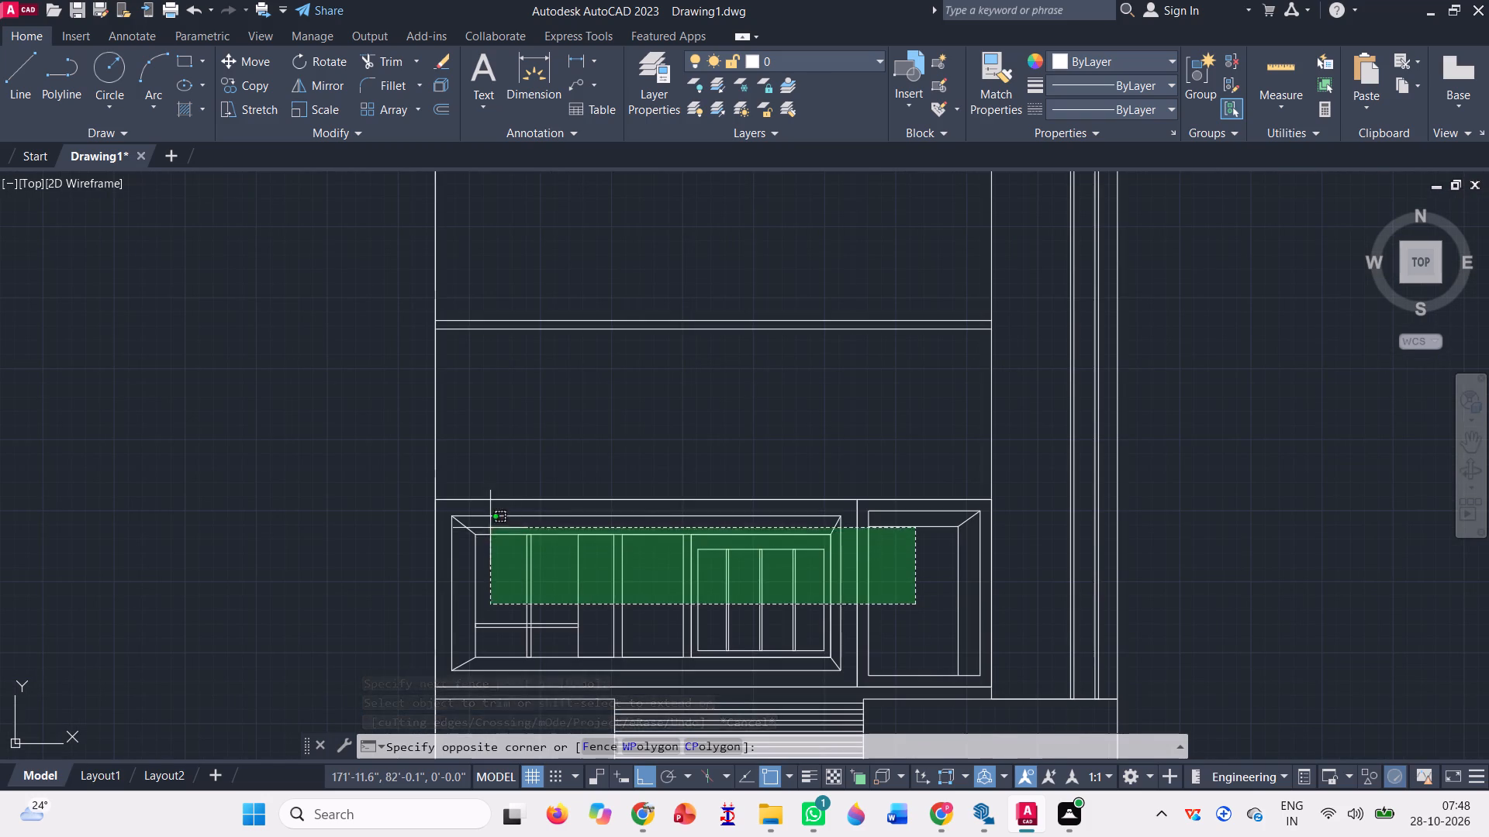
click(447, 515)
scroll(485, 511, up, 2)
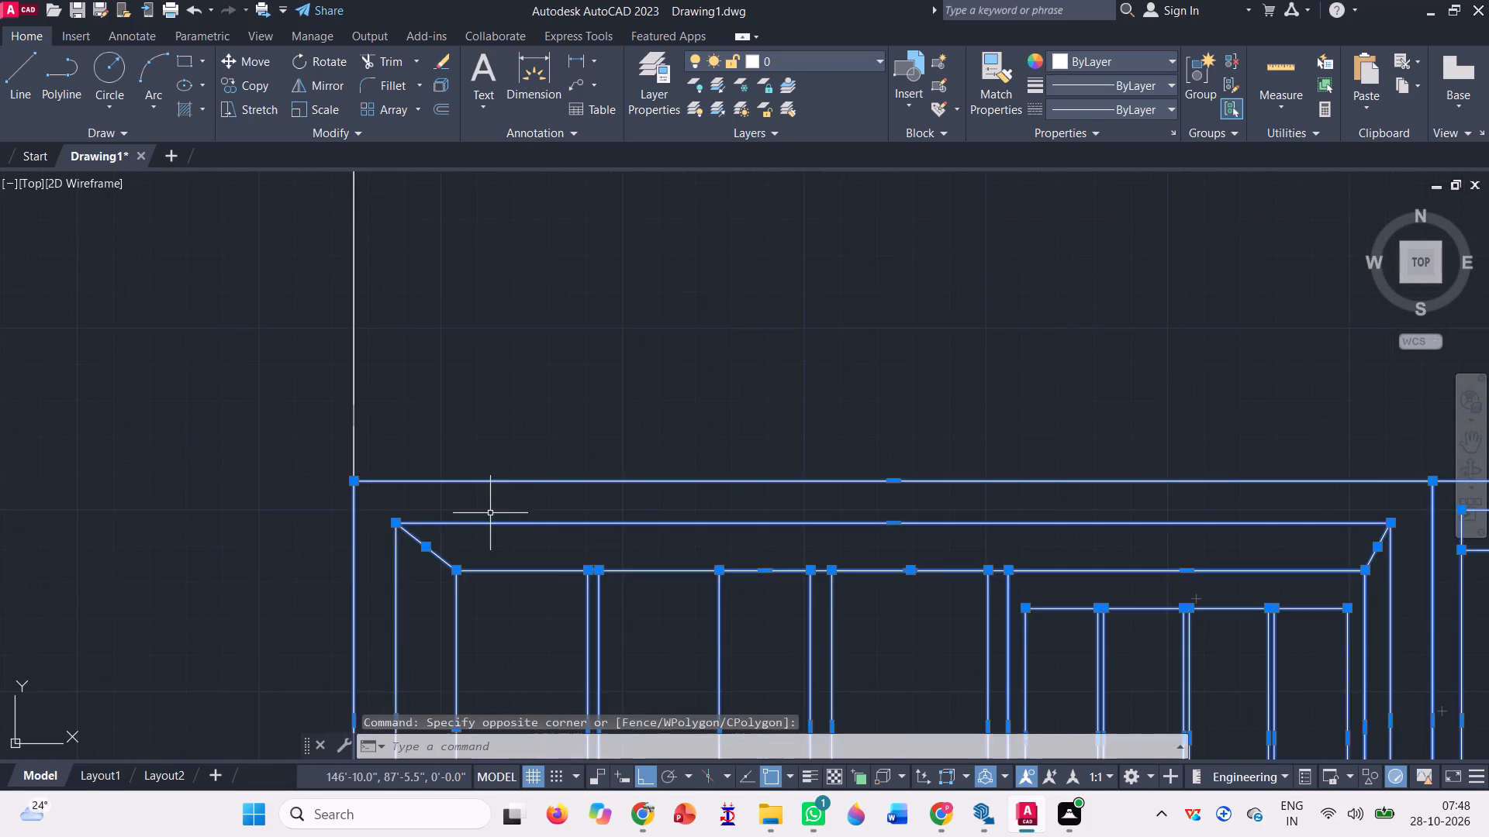
scroll(492, 513, down, 3)
scroll(809, 512, up, 5)
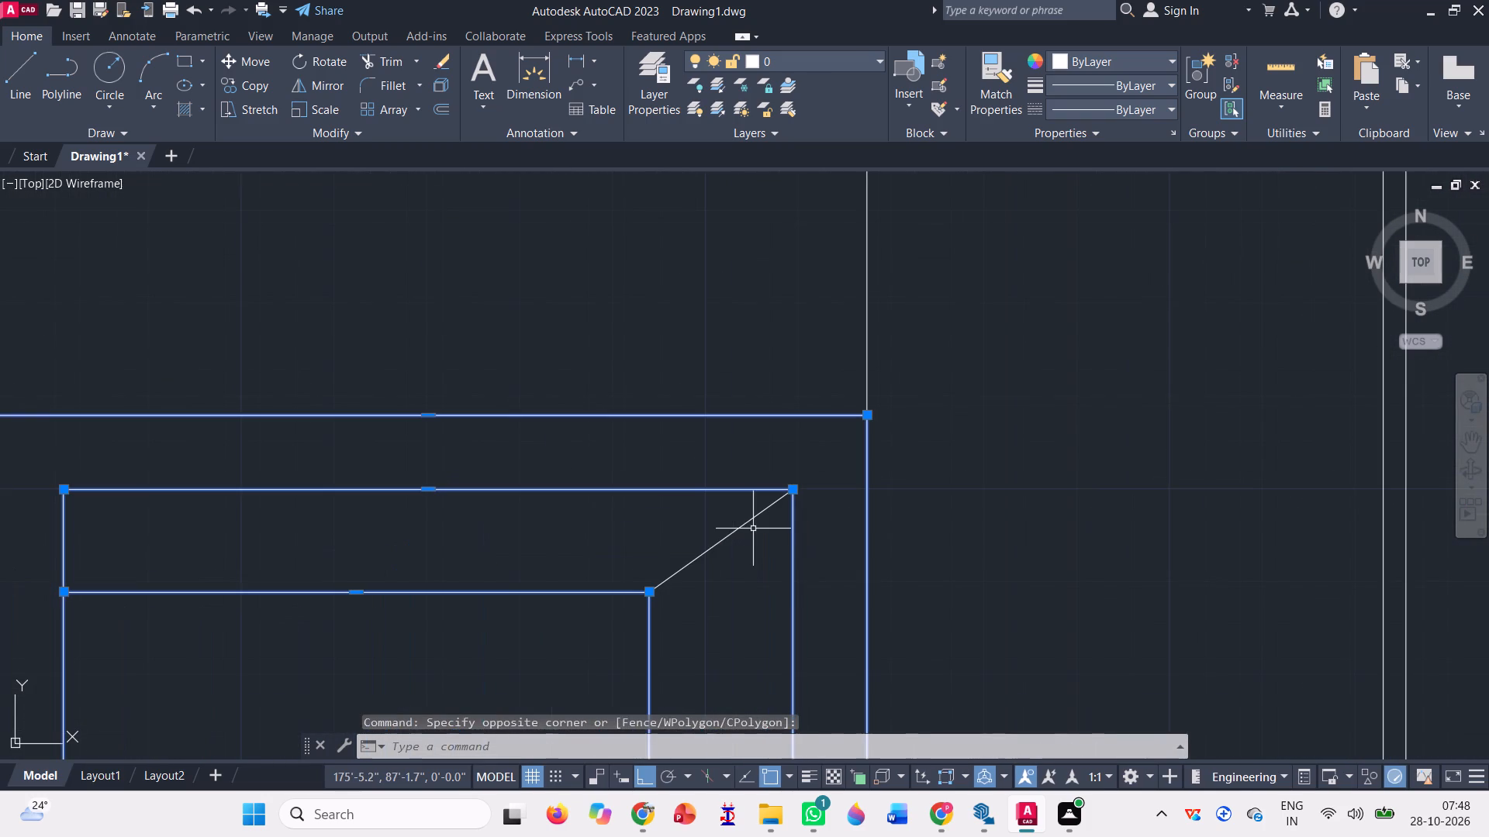
click(778, 607)
click(647, 512)
scroll(795, 410, down, 4)
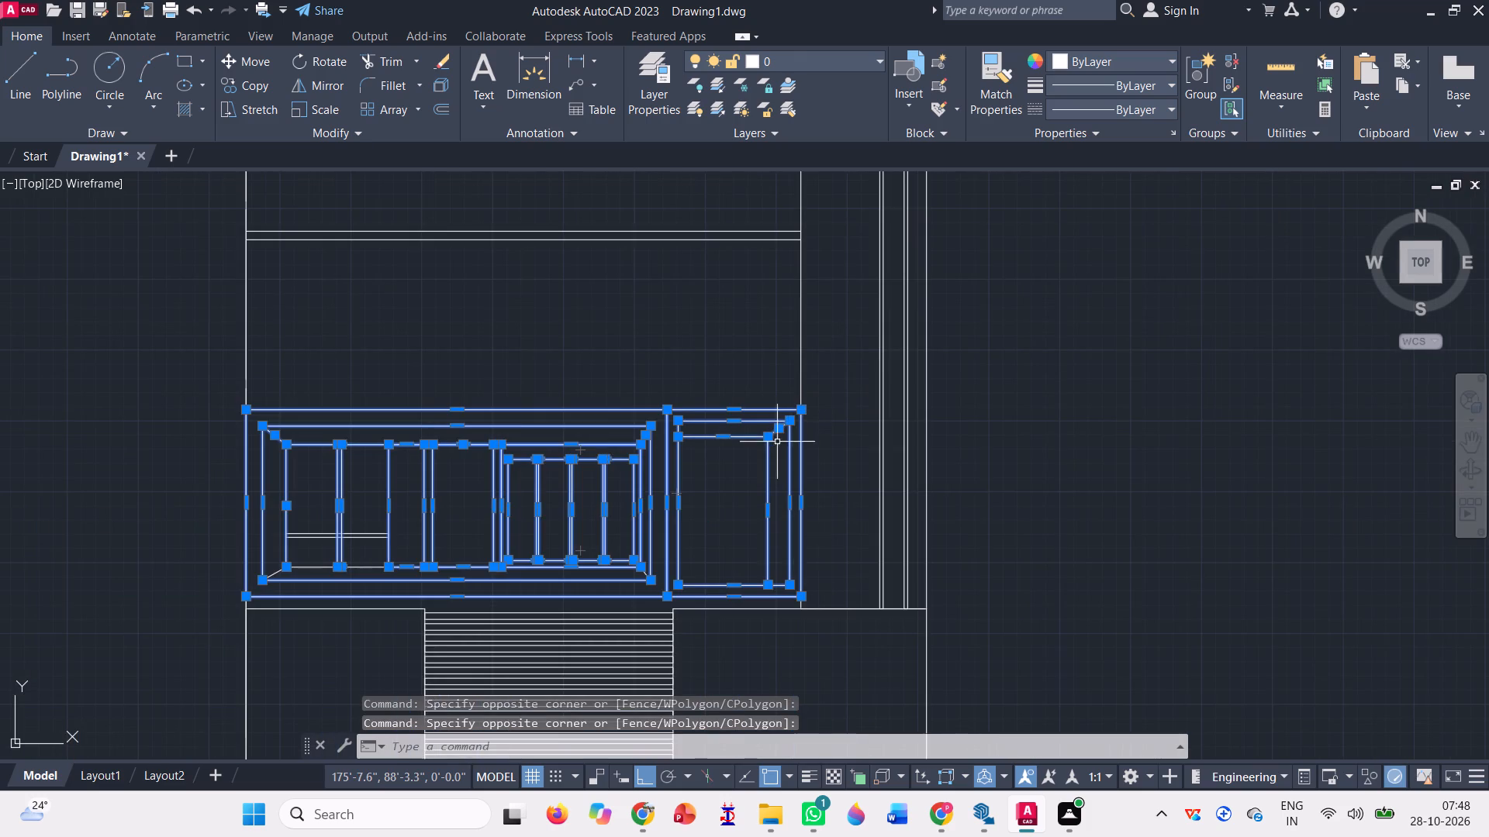
scroll(779, 584, up, 3)
scroll(834, 620, down, 2)
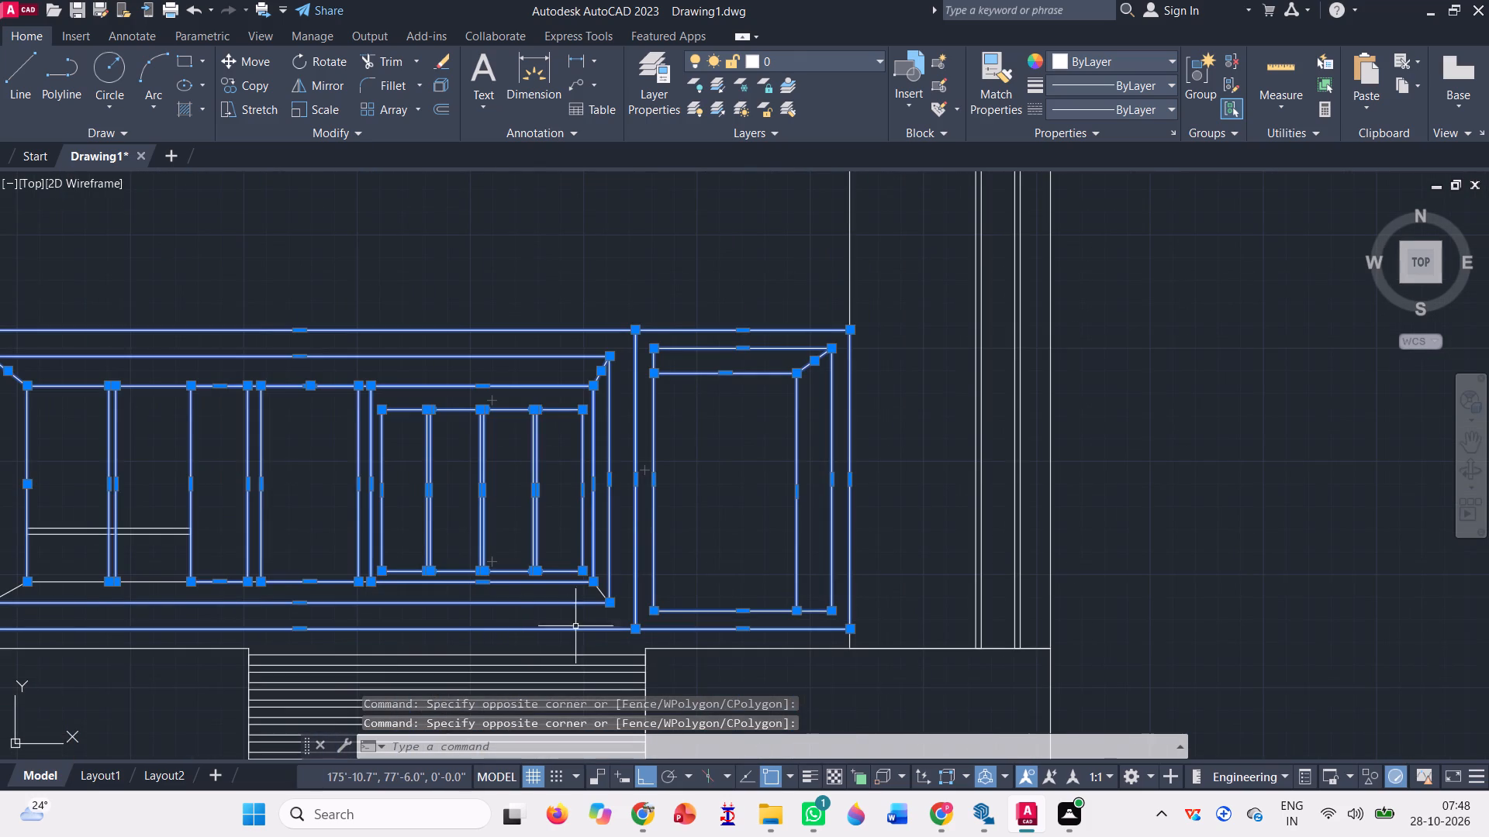
scroll(620, 596, up, 3)
click(621, 646)
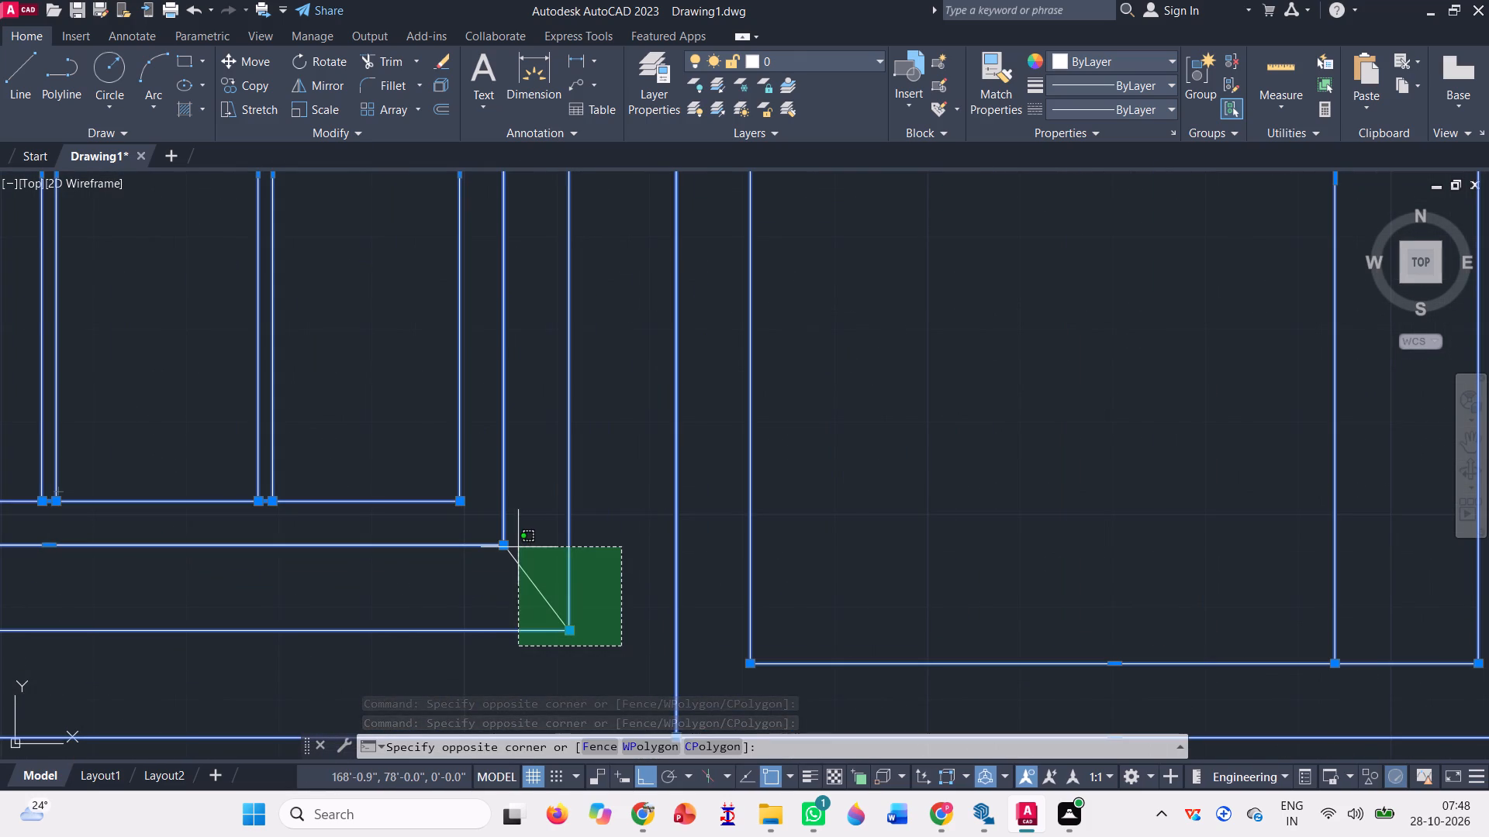
click(517, 546)
scroll(609, 632, down, 3)
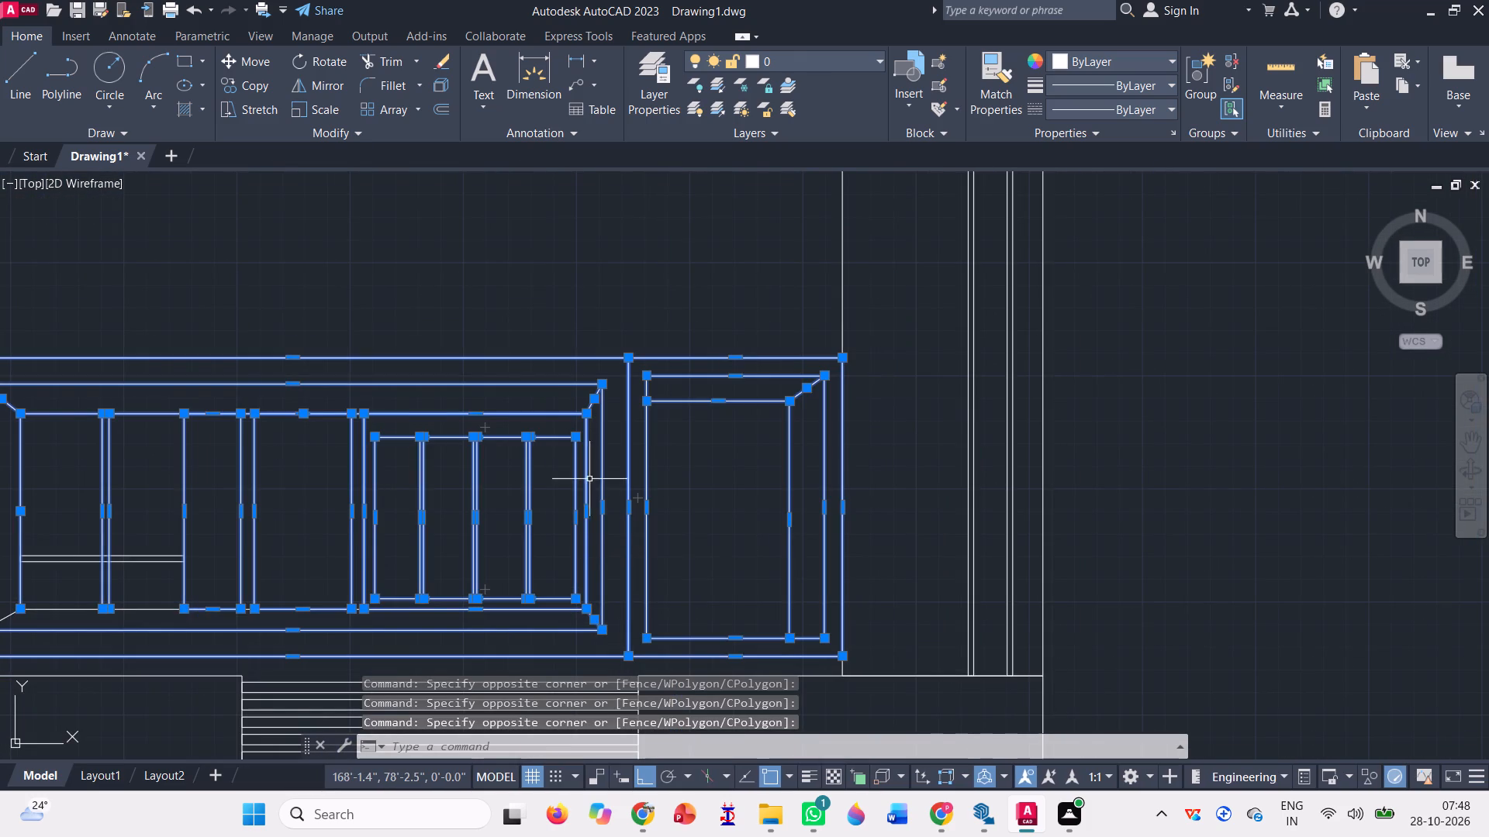
scroll(678, 508, down, 1)
click(345, 554)
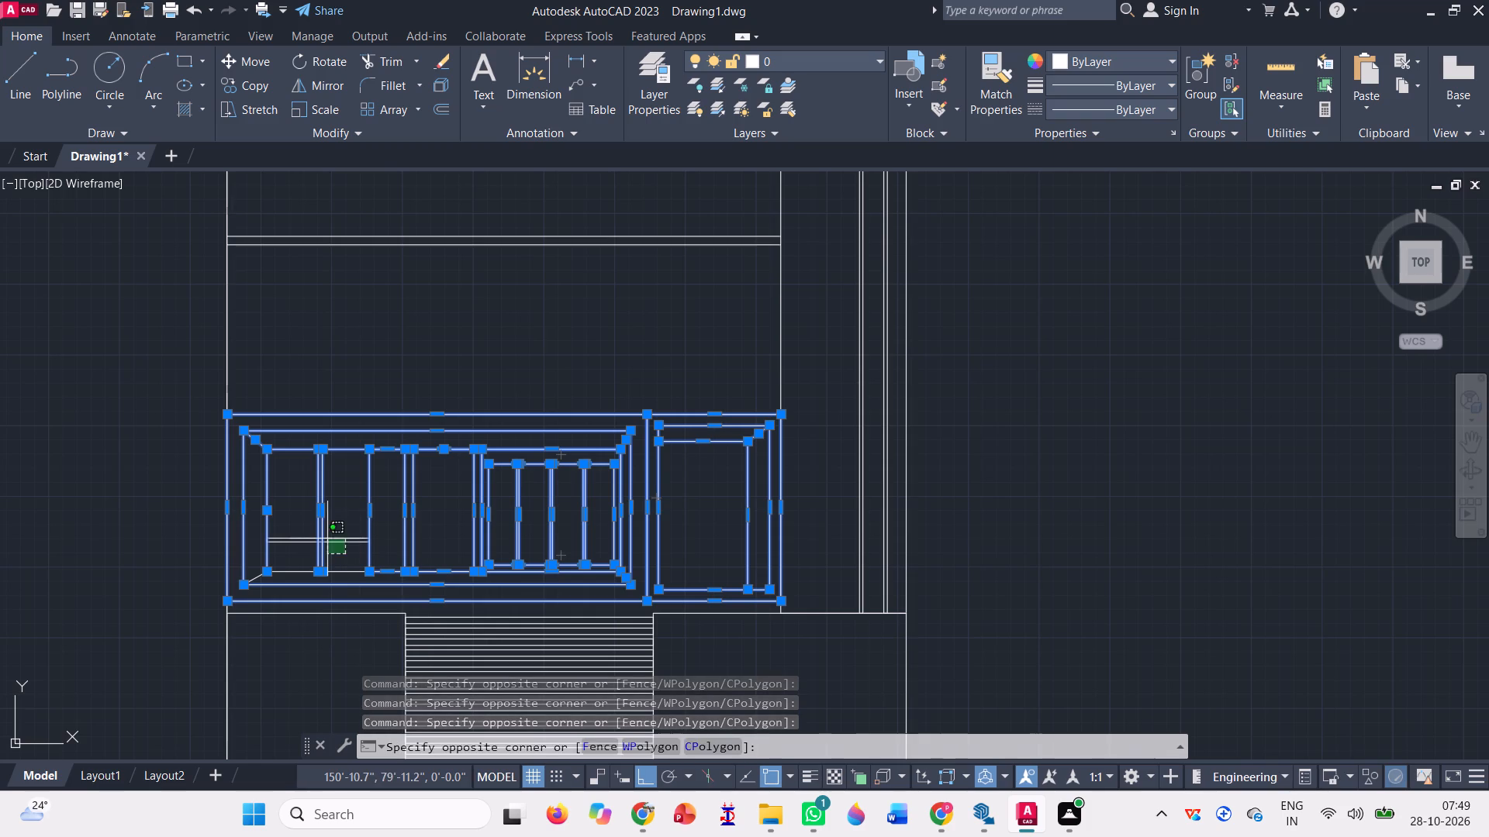
click(275, 509)
scroll(266, 568, up, 3)
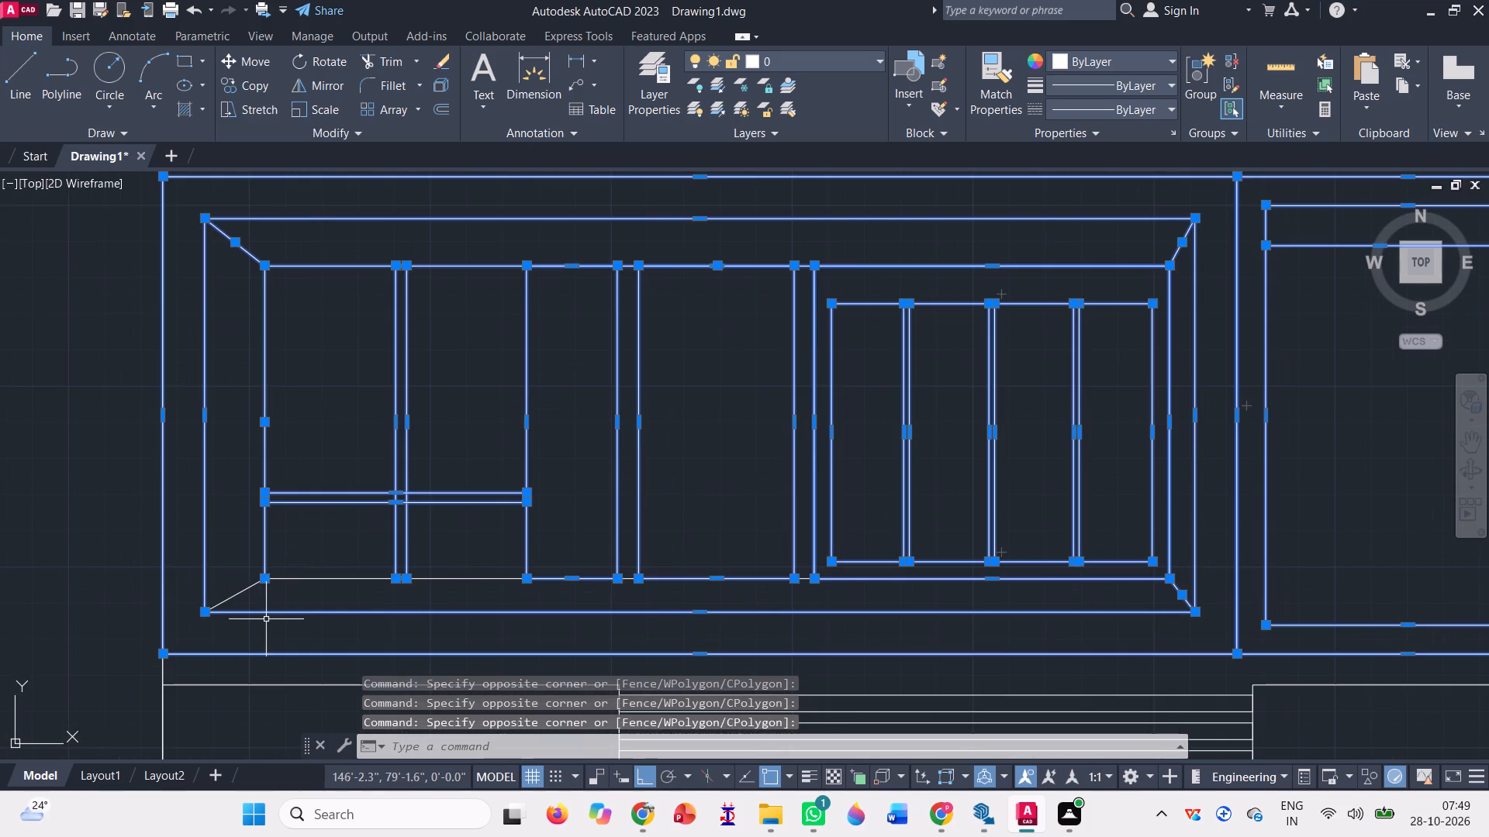
click(372, 610)
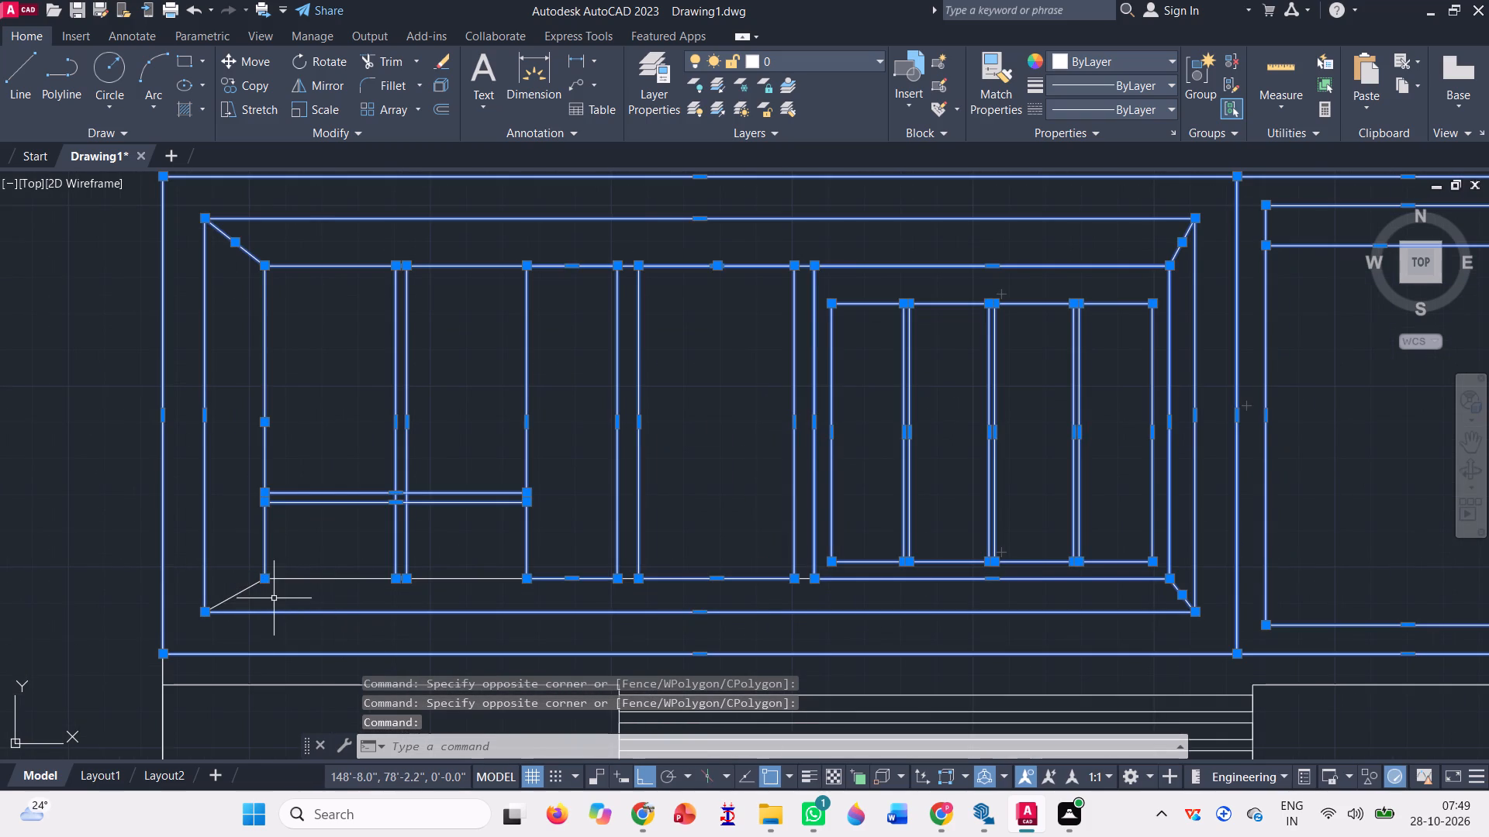
click(271, 585)
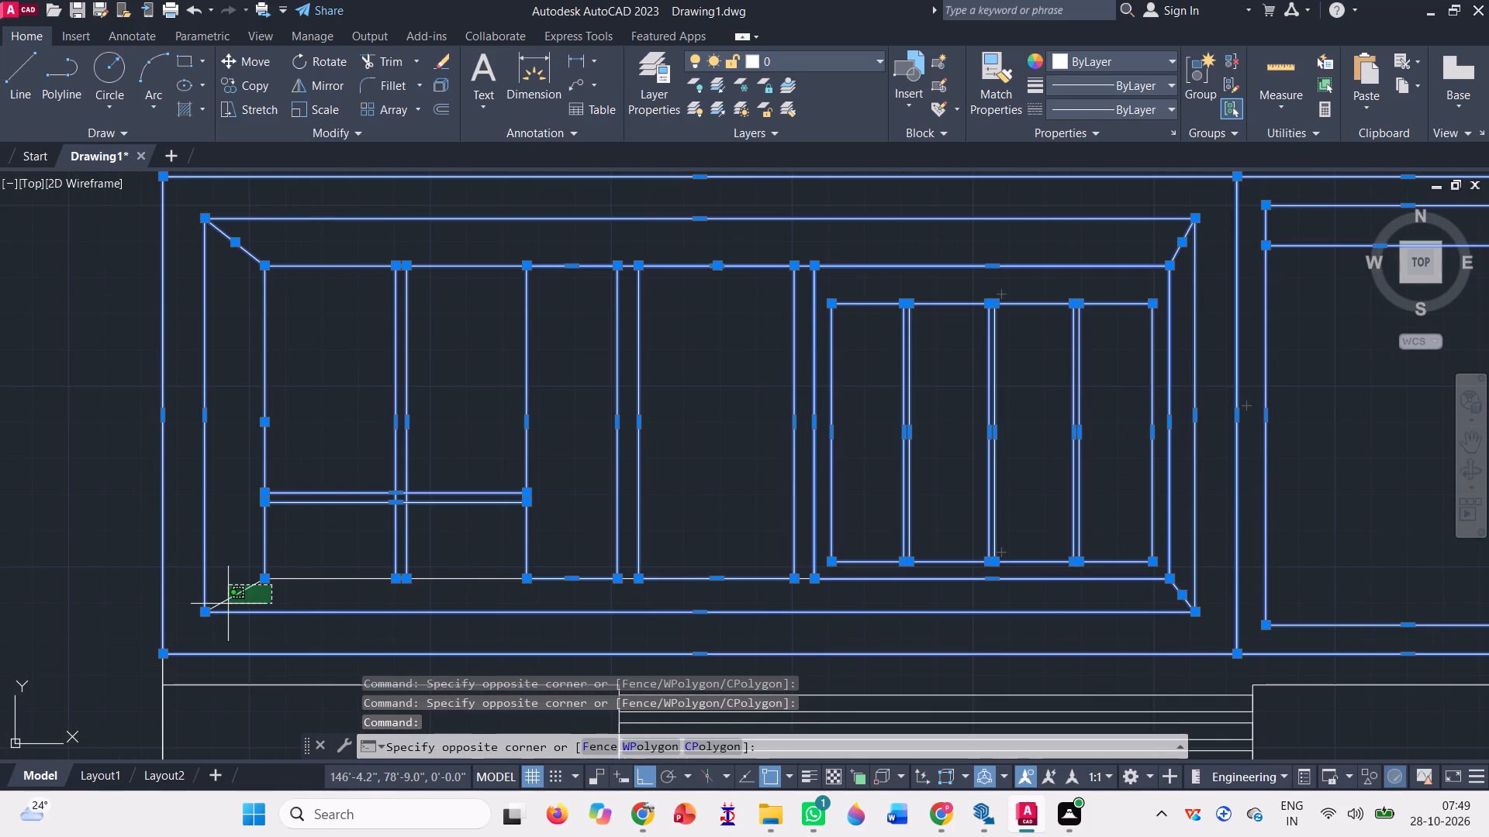
click(226, 597)
click(319, 594)
click(323, 570)
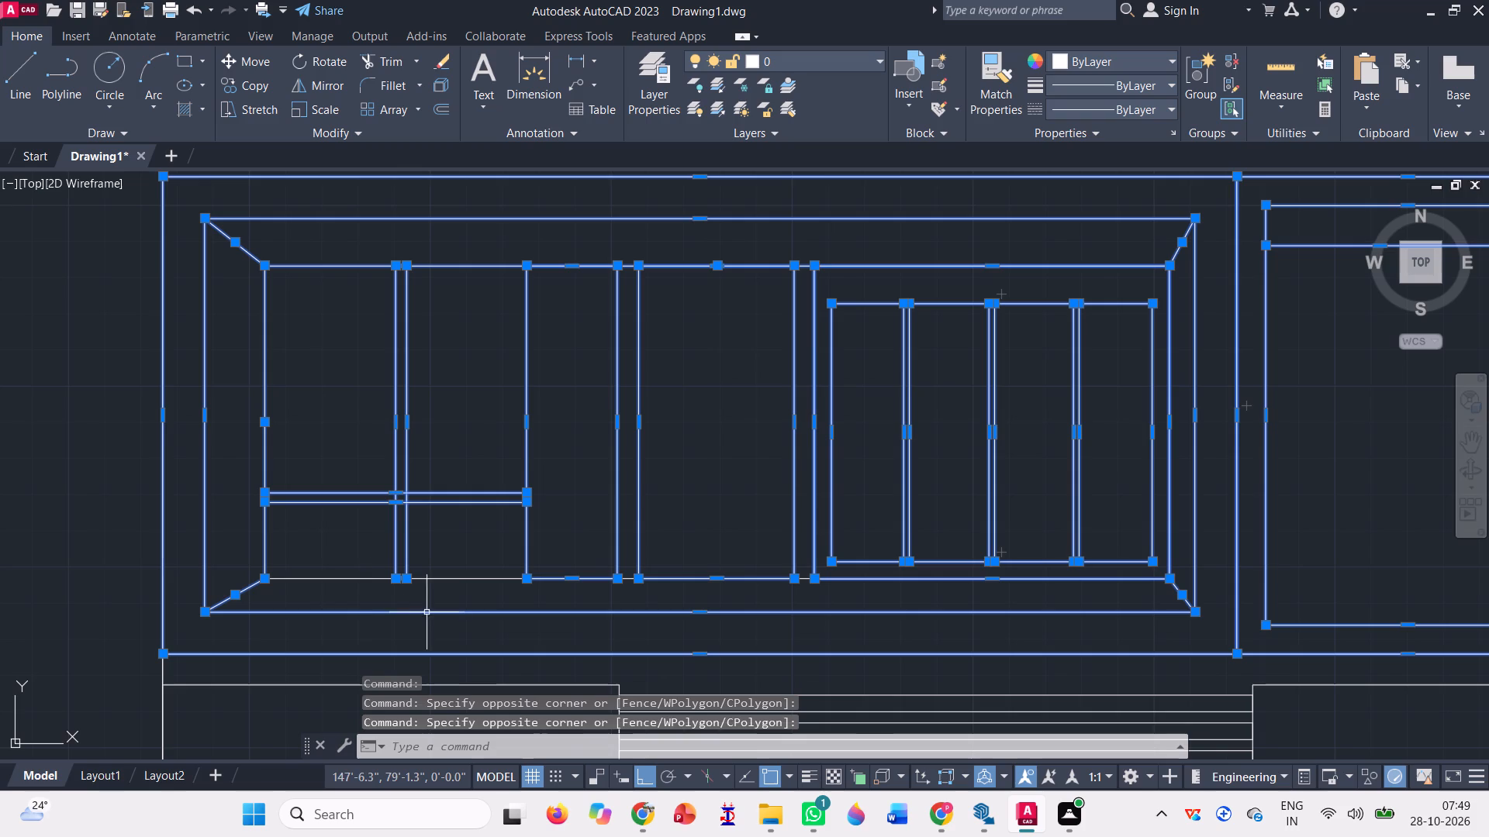
click(449, 586)
click(421, 546)
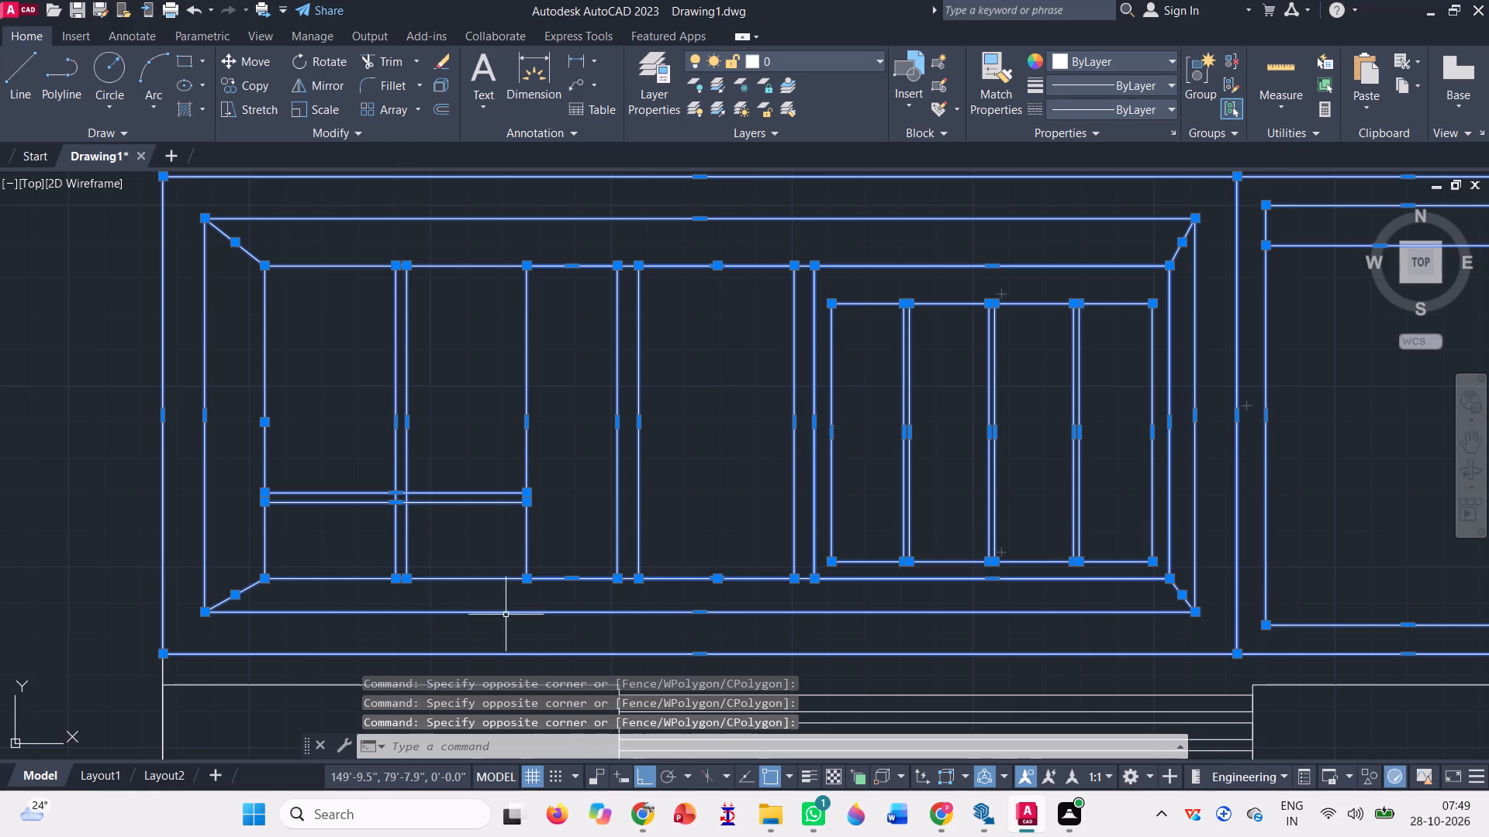
scroll(506, 614, down, 1)
scroll(434, 537, down, 1)
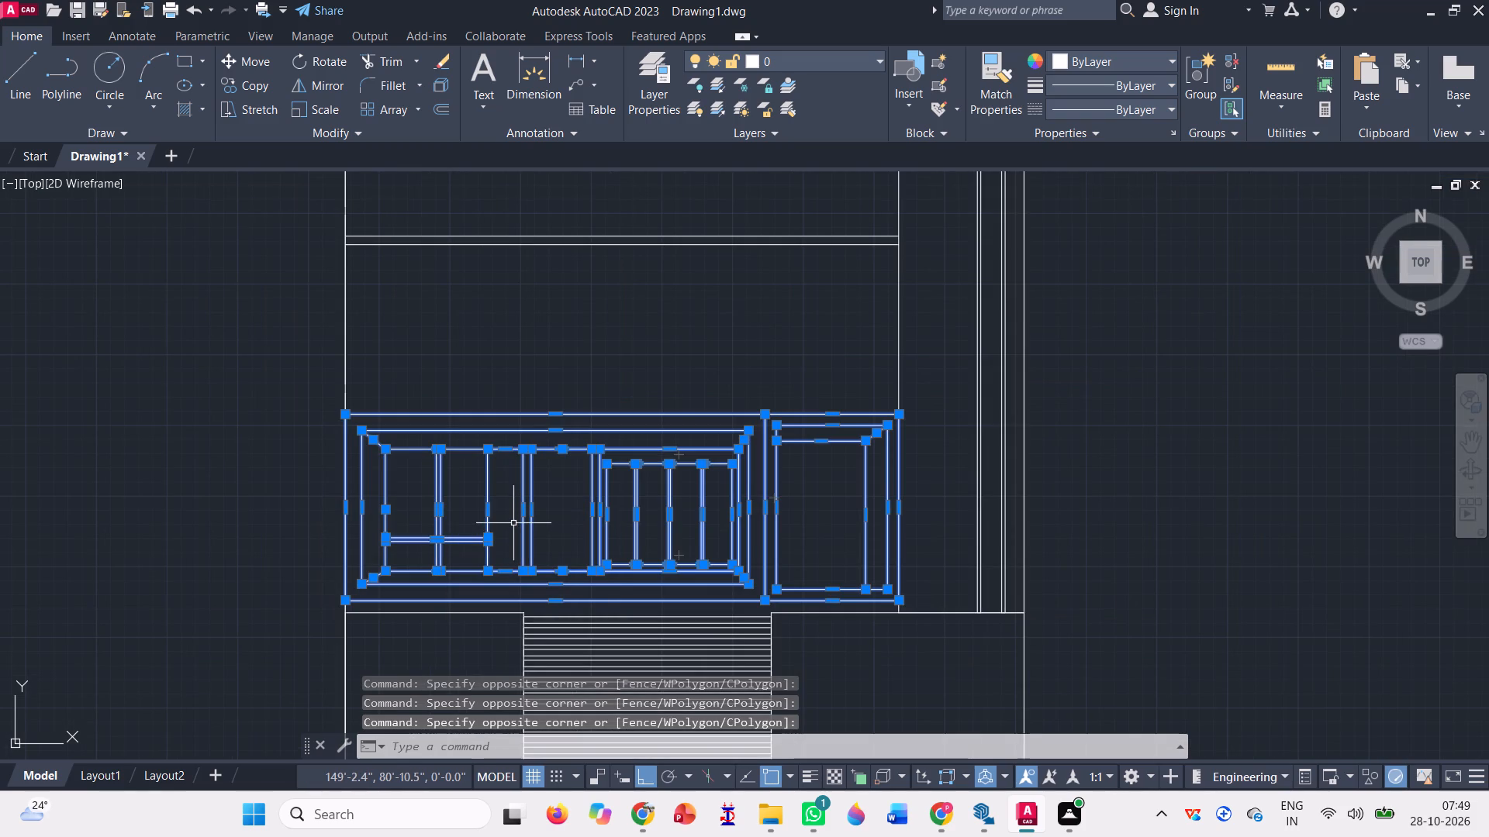
text(co)
key(space)
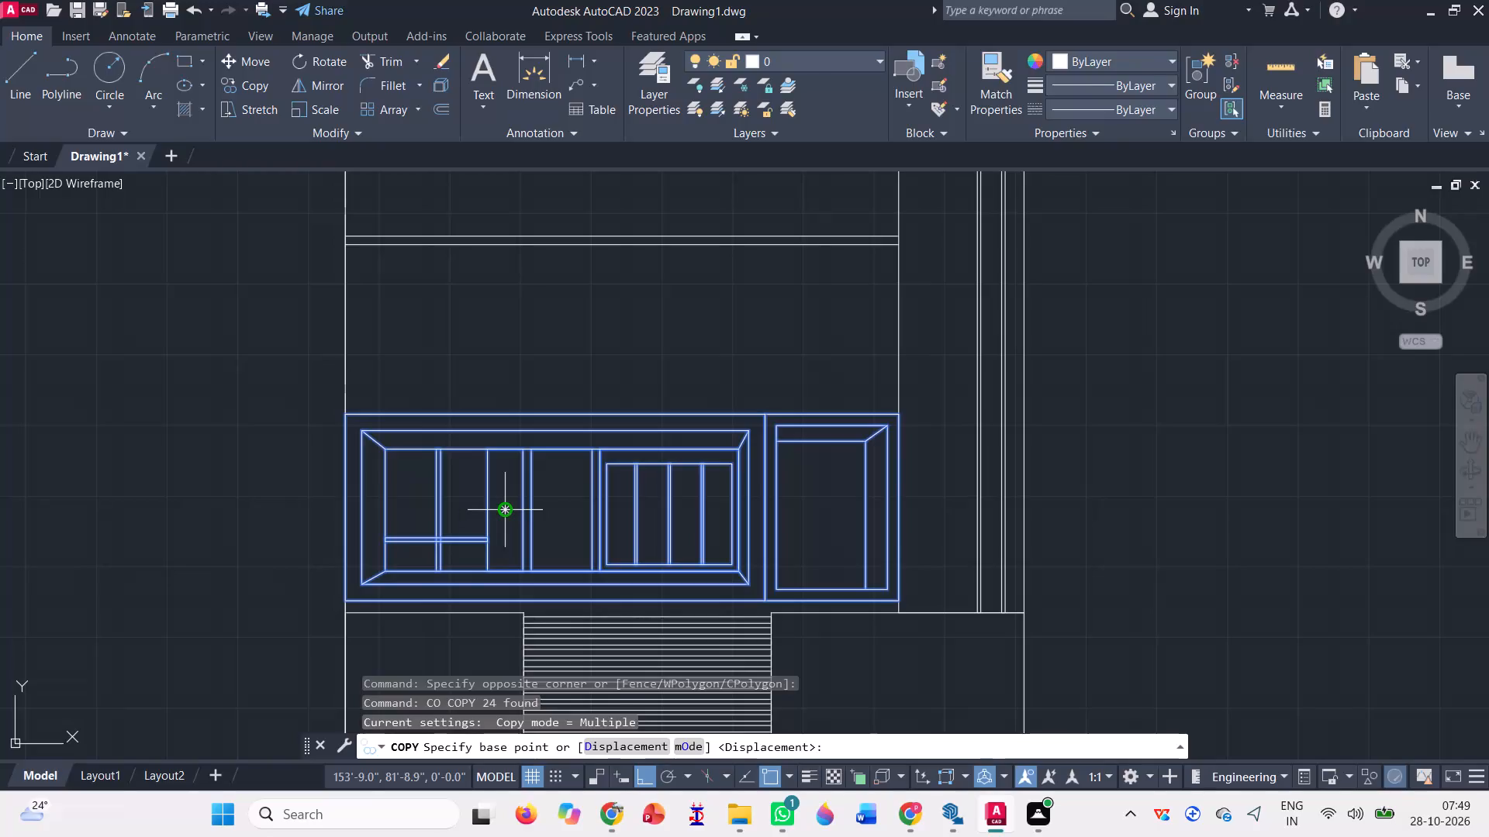
click(501, 515)
scroll(452, 483, down, 2)
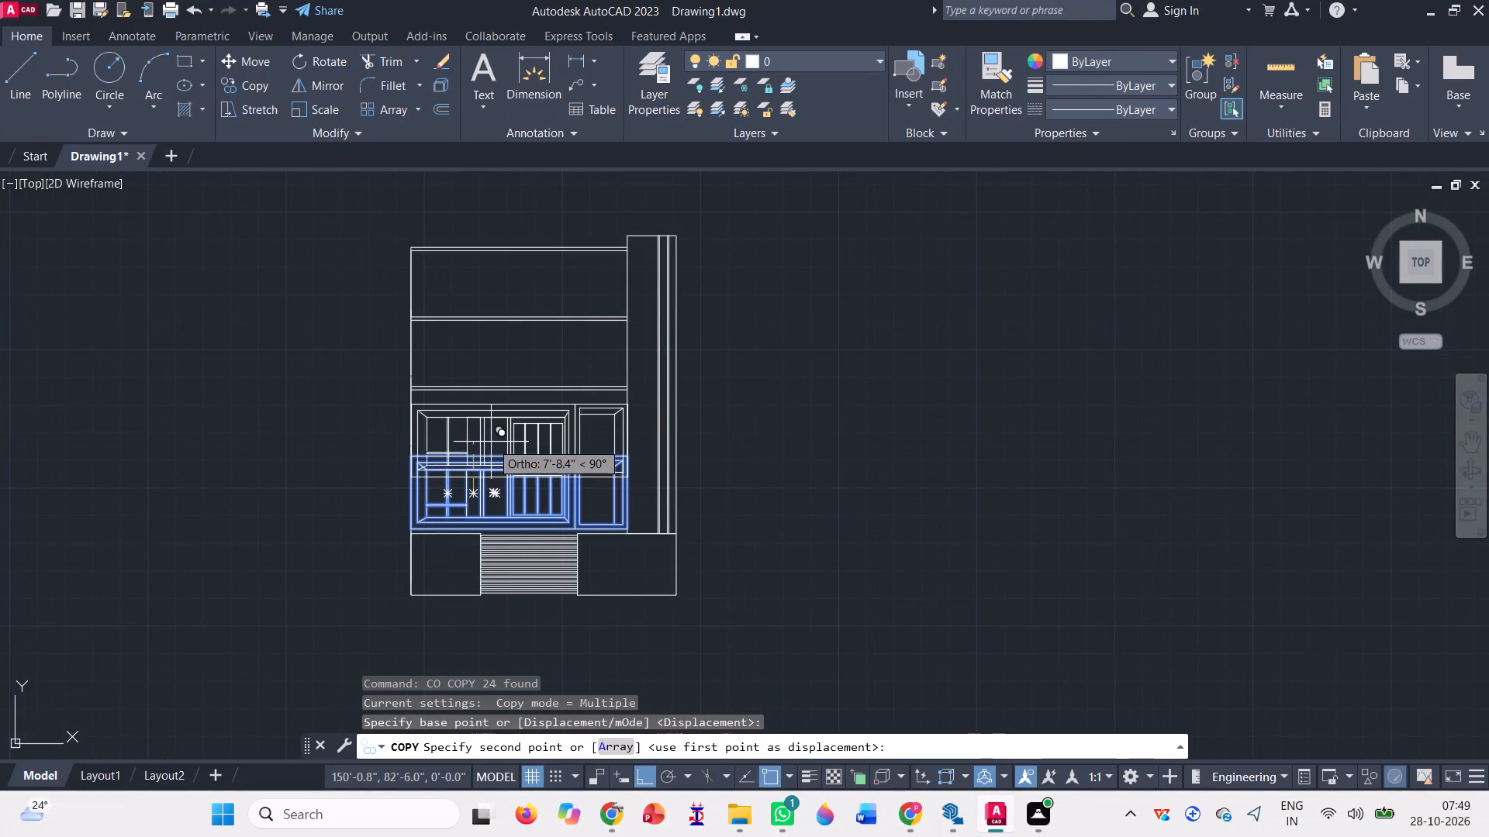
click(864, 455)
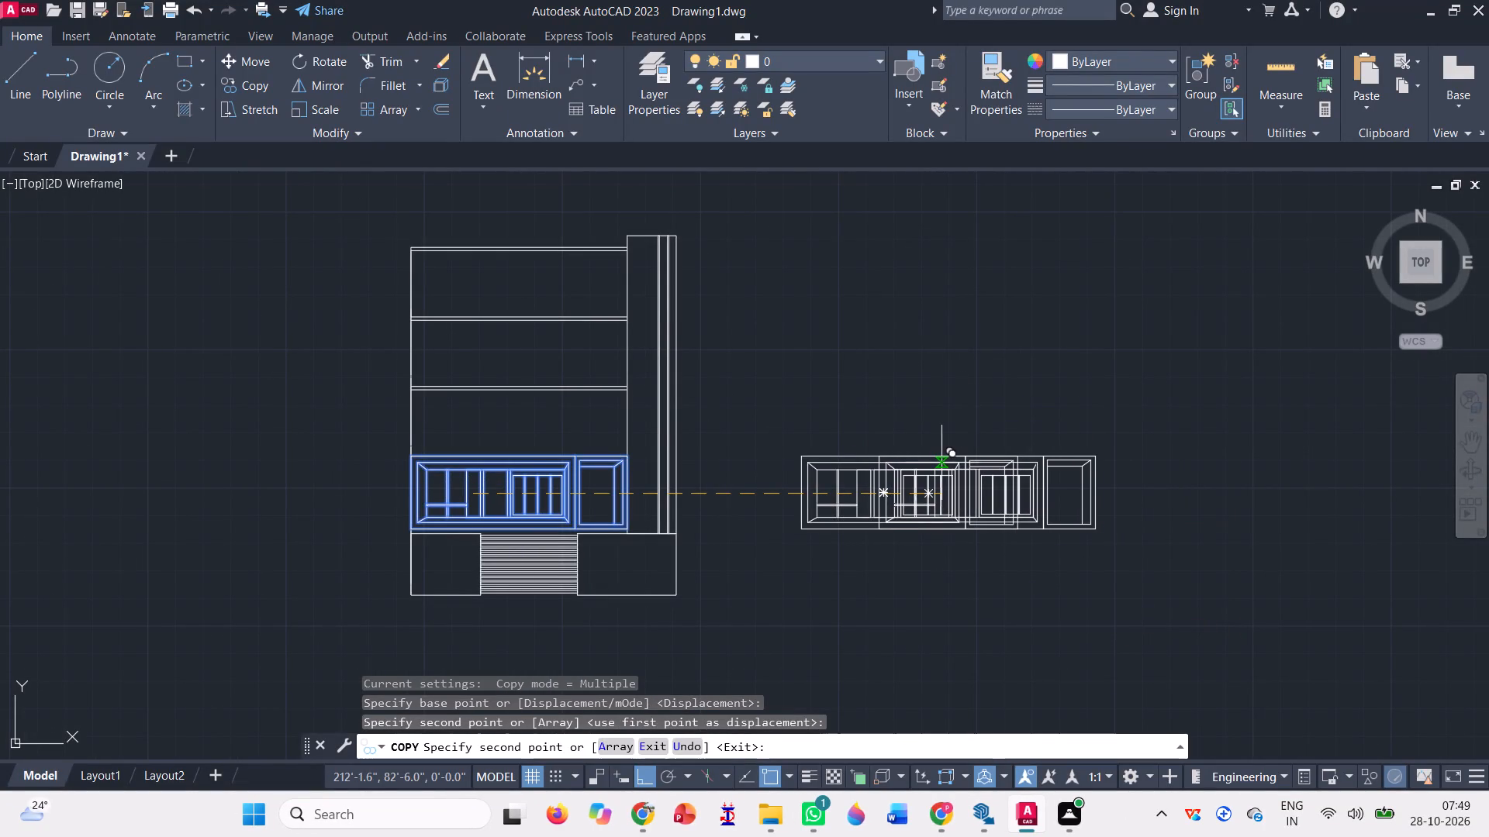
Turn ortho off and place a second copy of the window and bay assembly just above the first.
key(F8)
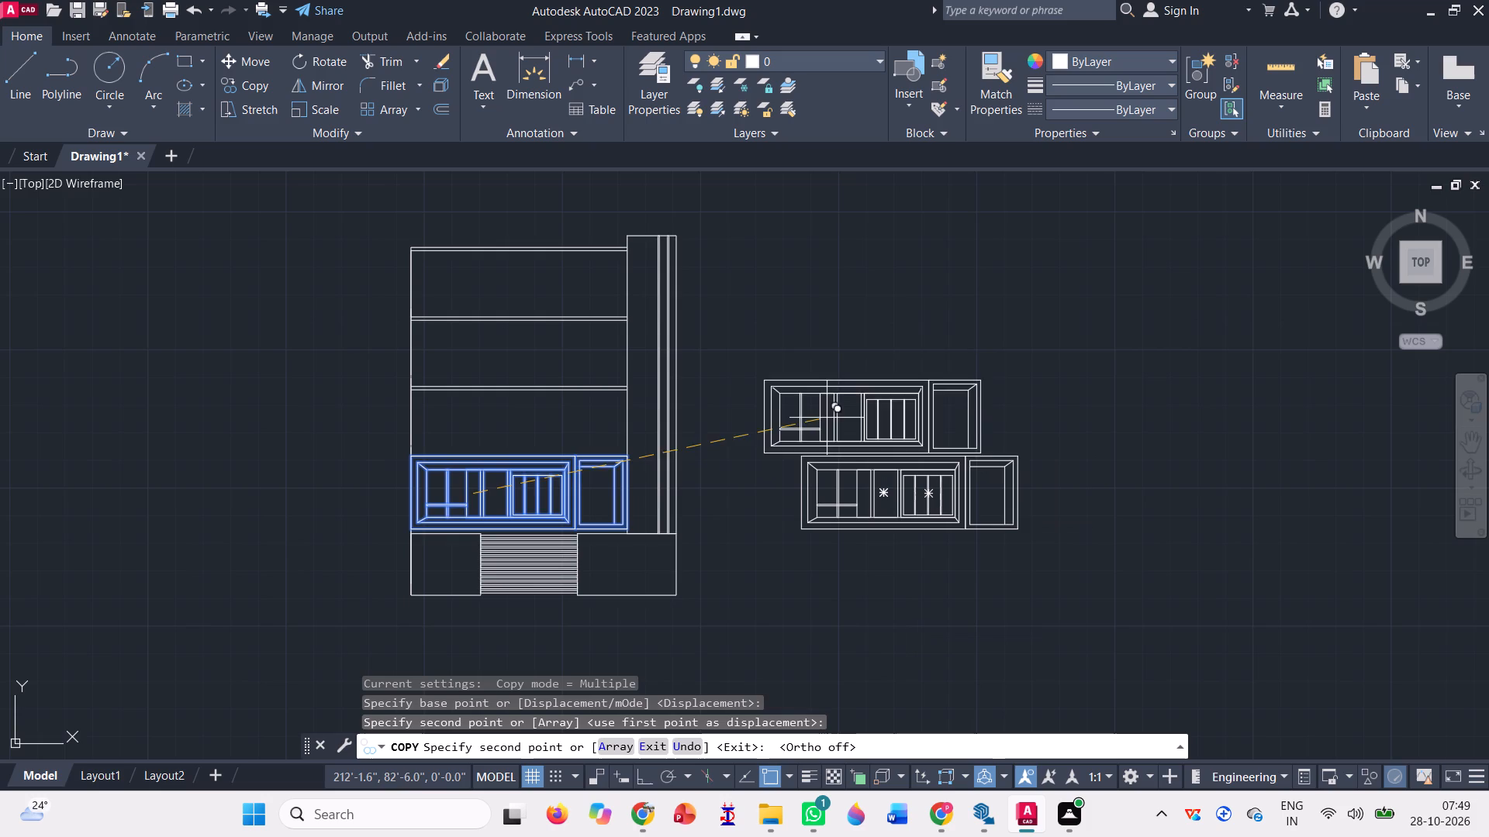
click(852, 377)
key(Escape)
Move the lower loose window and bay assembly into the building, snapping its bottom east corner to the second upper floor's line beside the east strip.
scroll(998, 480, up, 1)
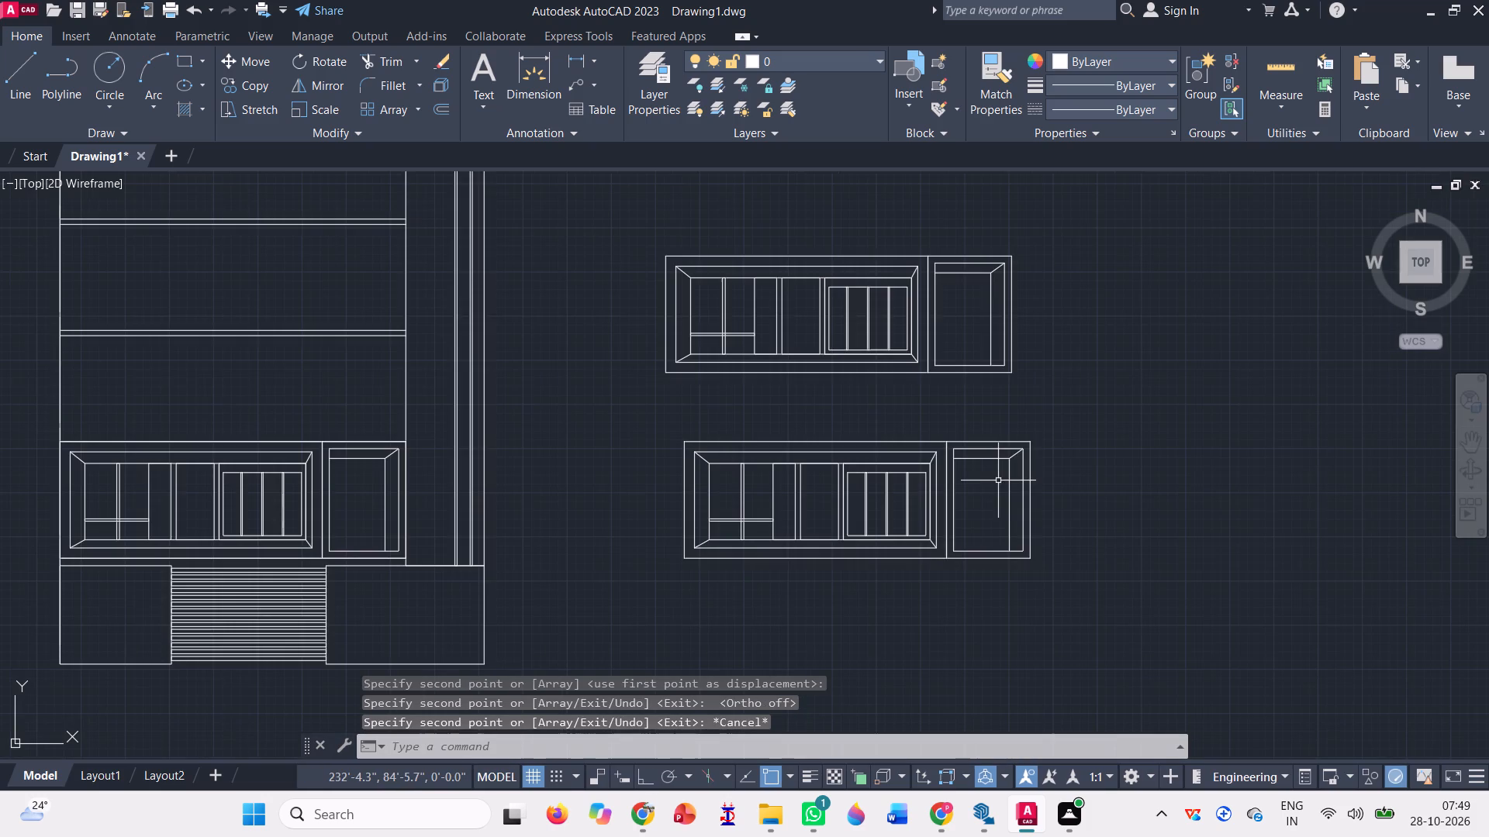
scroll(939, 534, down, 1)
click(1037, 566)
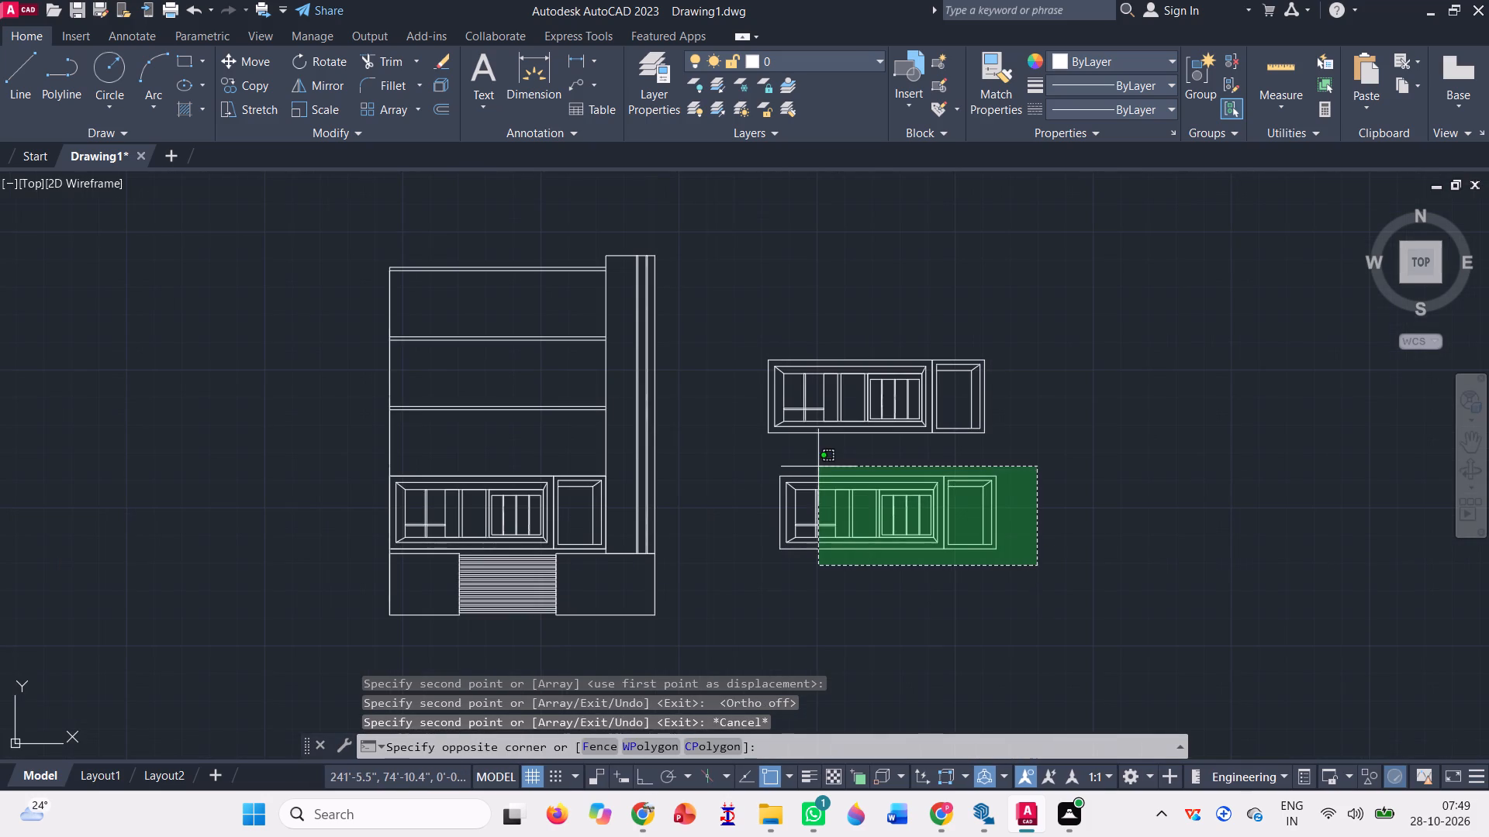
click(739, 466)
text(m)
key(space)
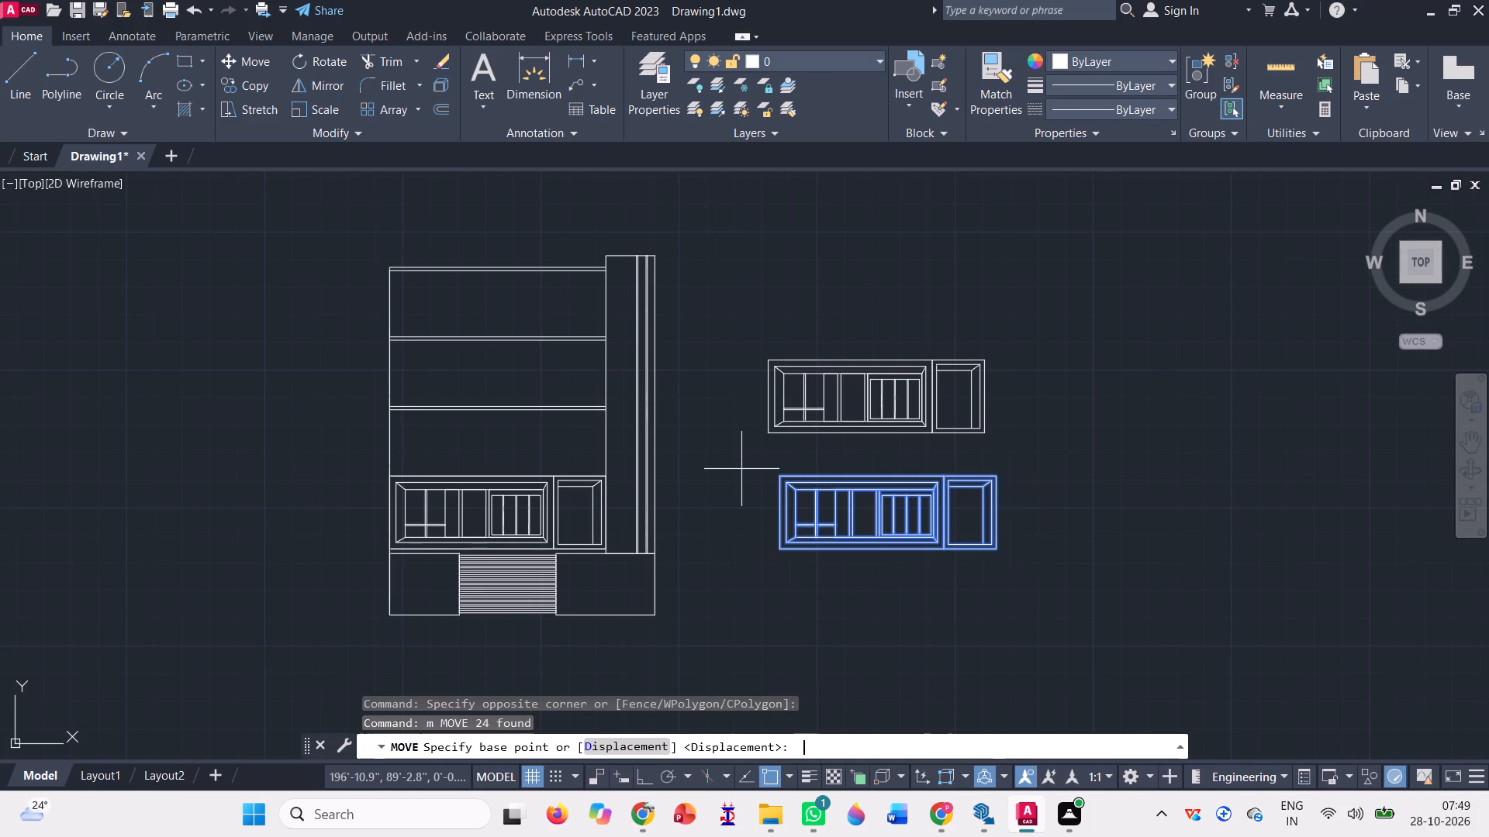
scroll(1019, 539, up, 2)
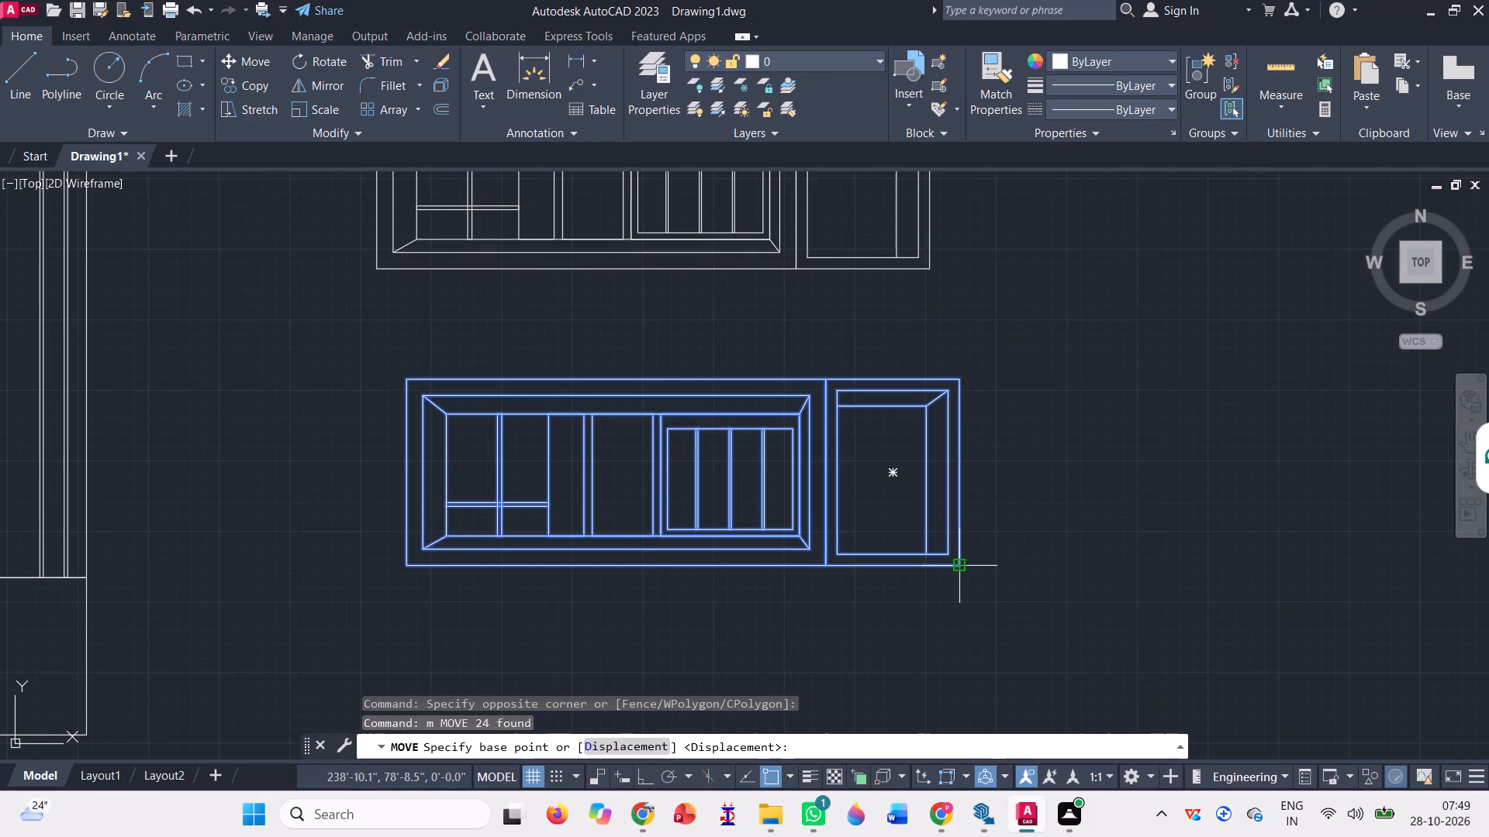
click(955, 560)
scroll(1126, 530, down, 2)
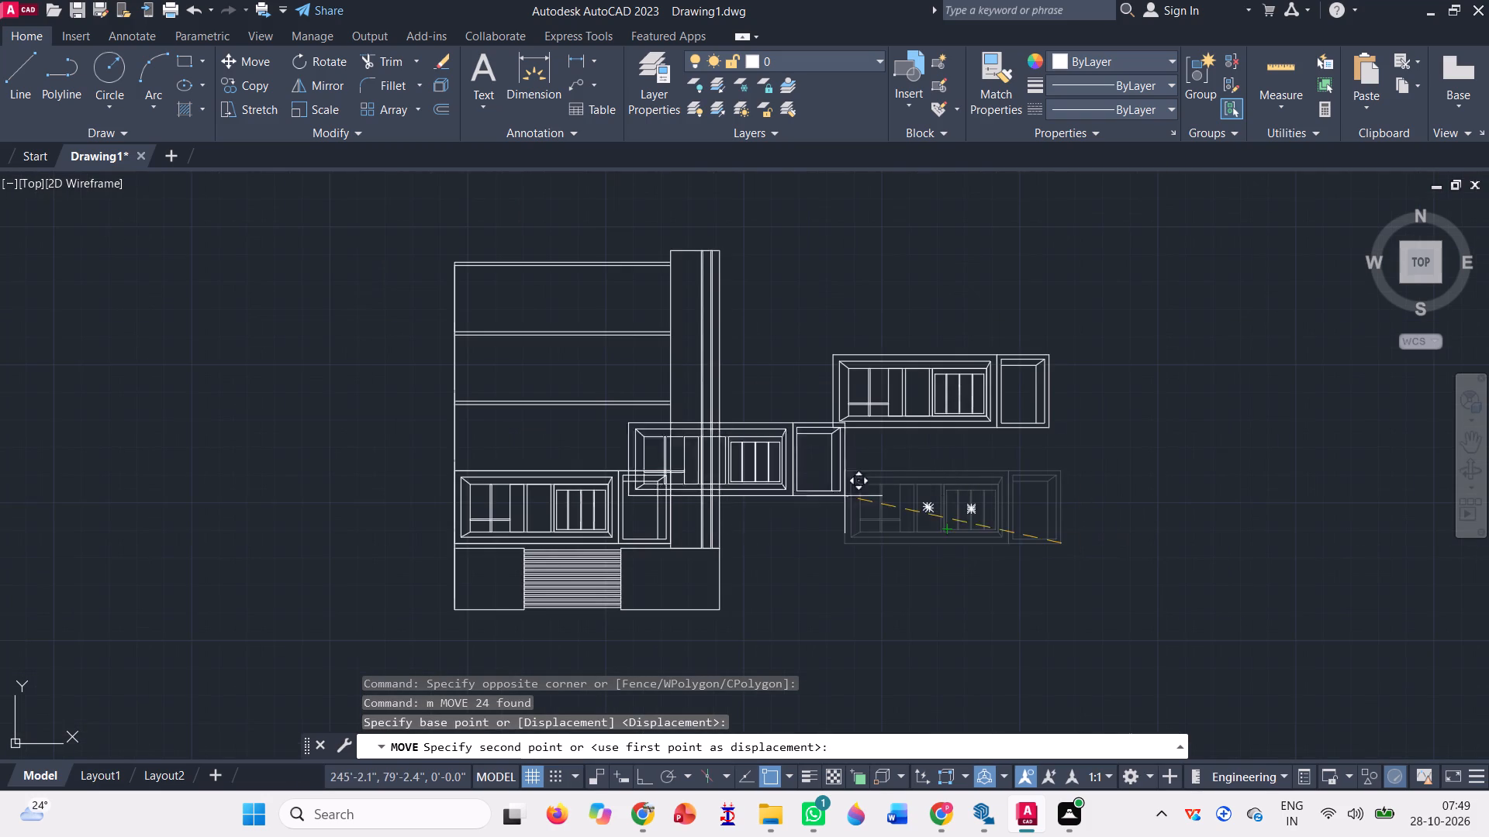
scroll(657, 457, up, 3)
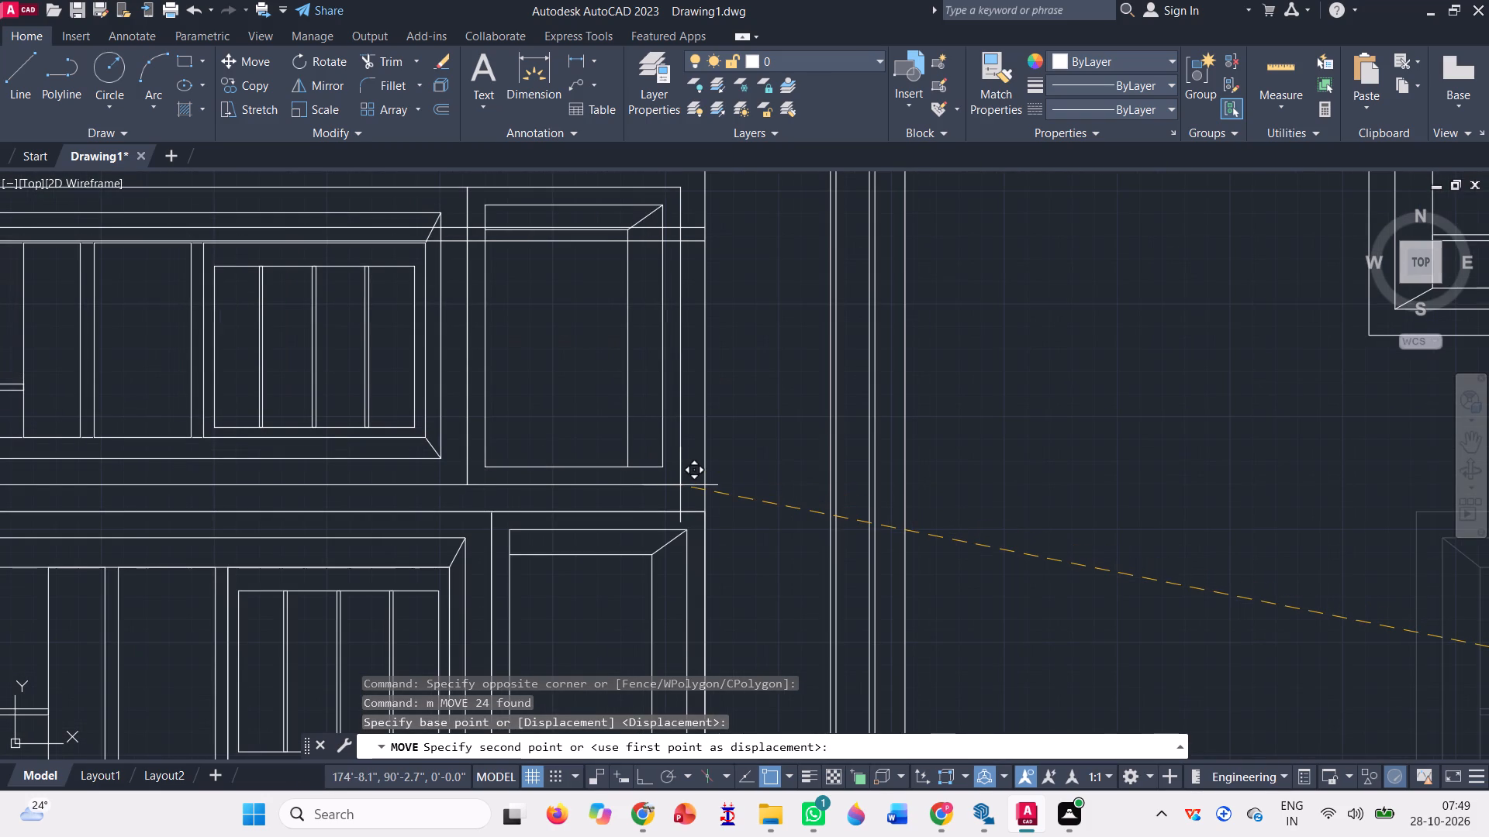
scroll(678, 484, up, 1)
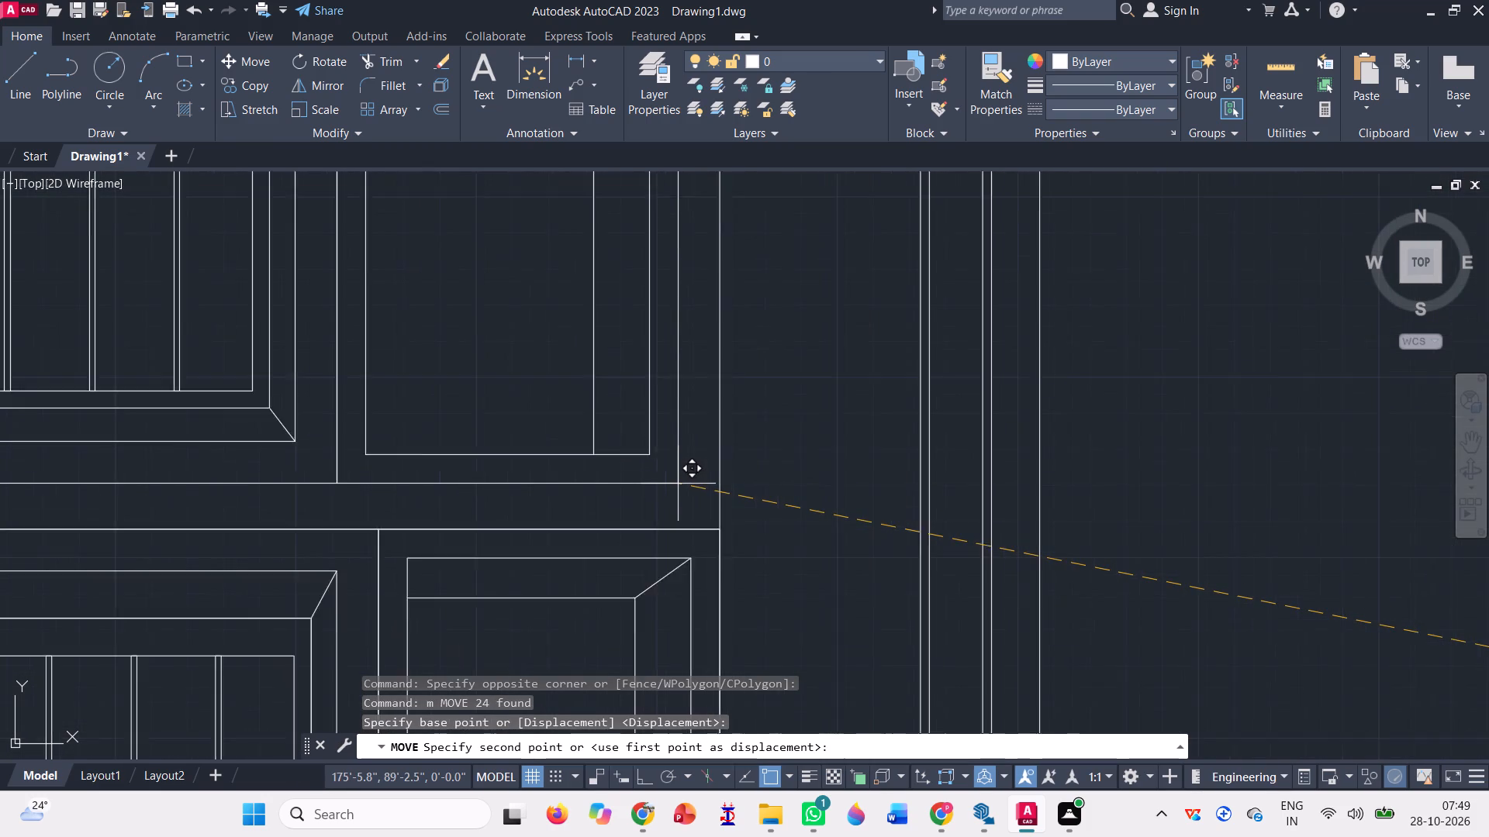
scroll(678, 484, up, 1)
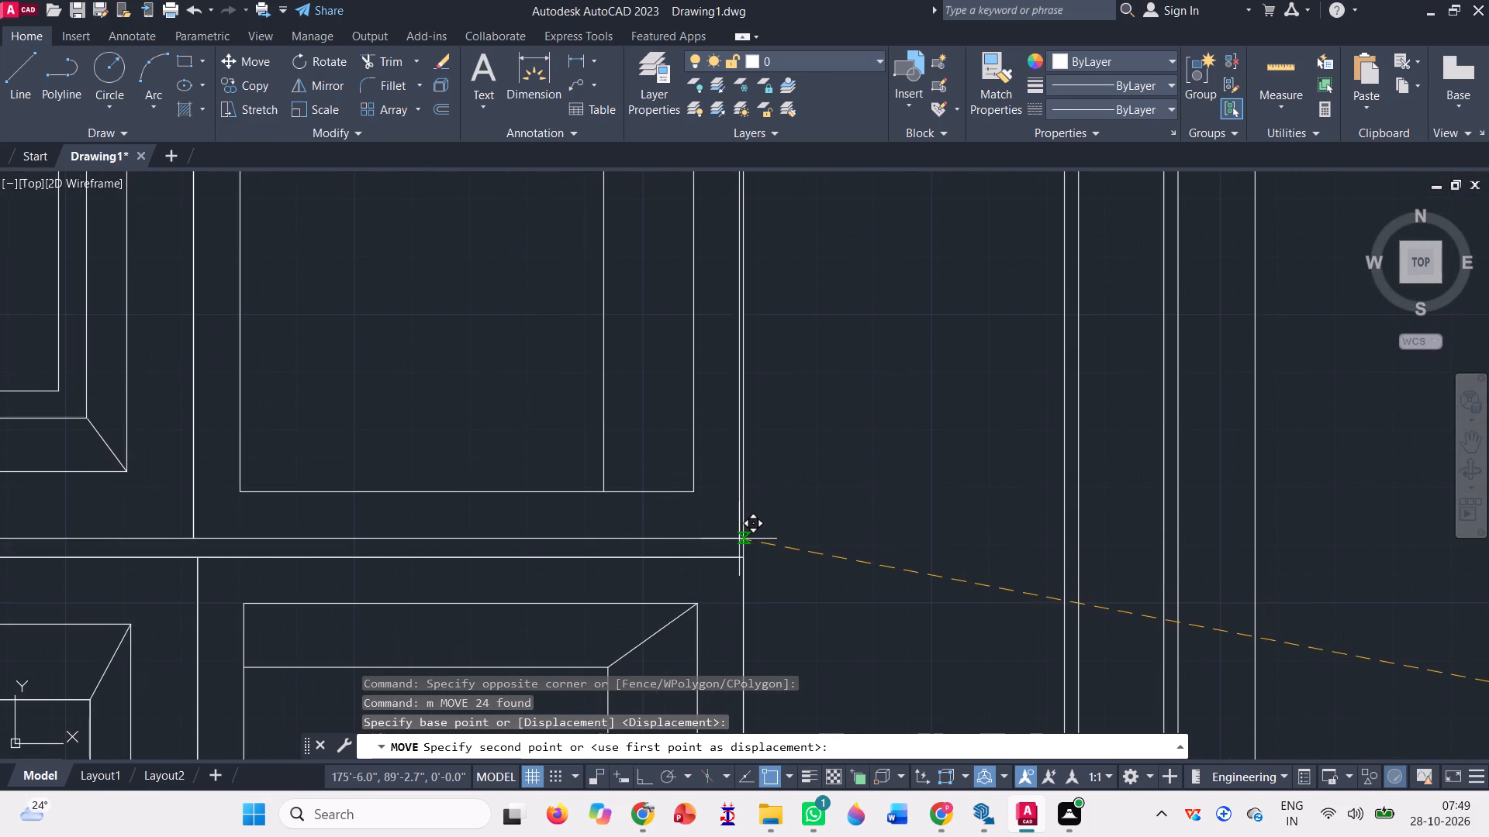
click(744, 538)
Turn ortho on and draw a horizontal construction line along the top edge of the lowest upper floor's window and bay frame.
scroll(777, 574, down, 3)
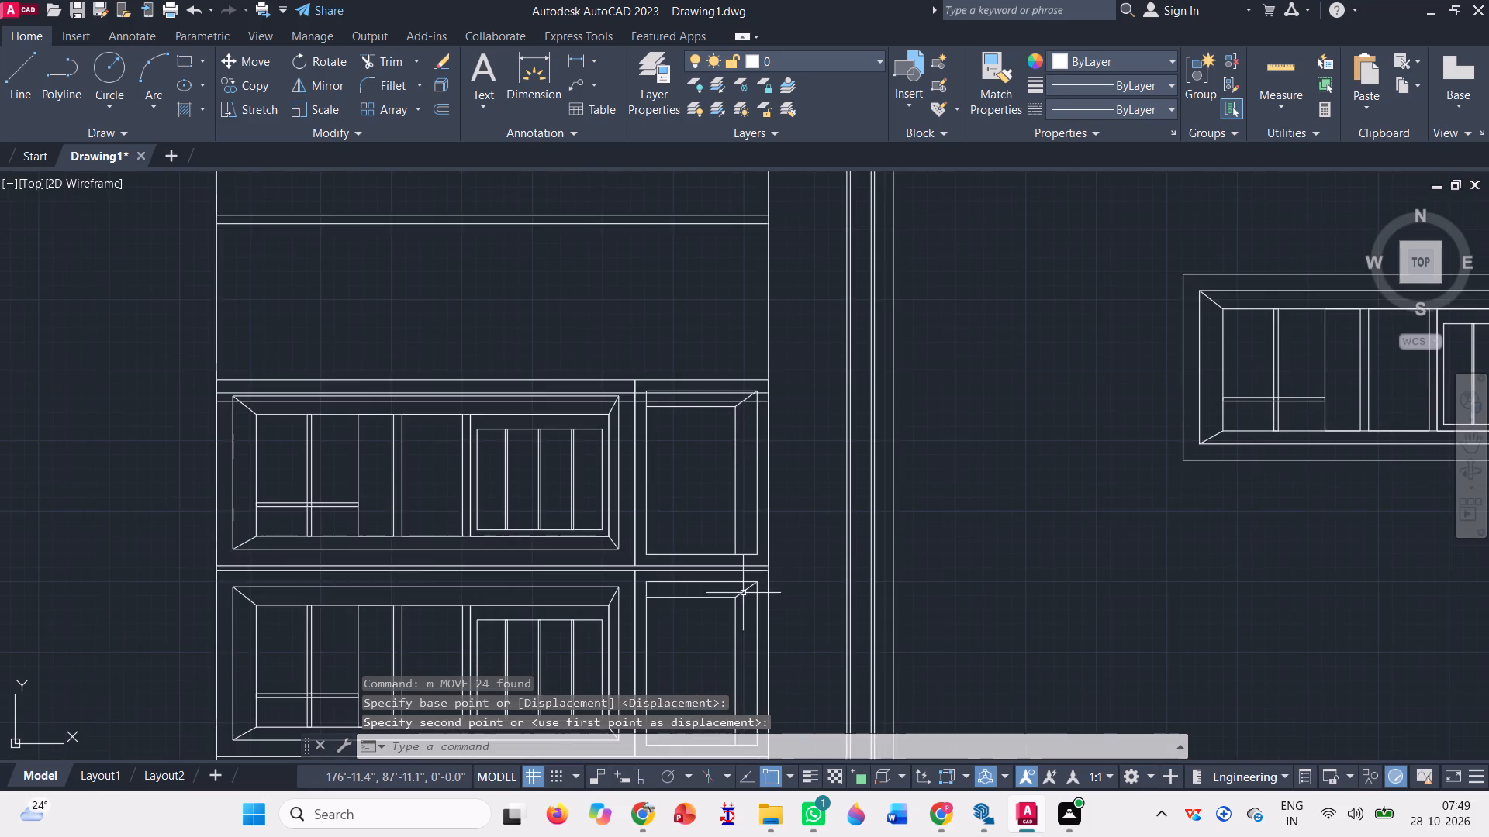
scroll(743, 593, down, 1)
scroll(648, 611, up, 3)
scroll(700, 501, down, 3)
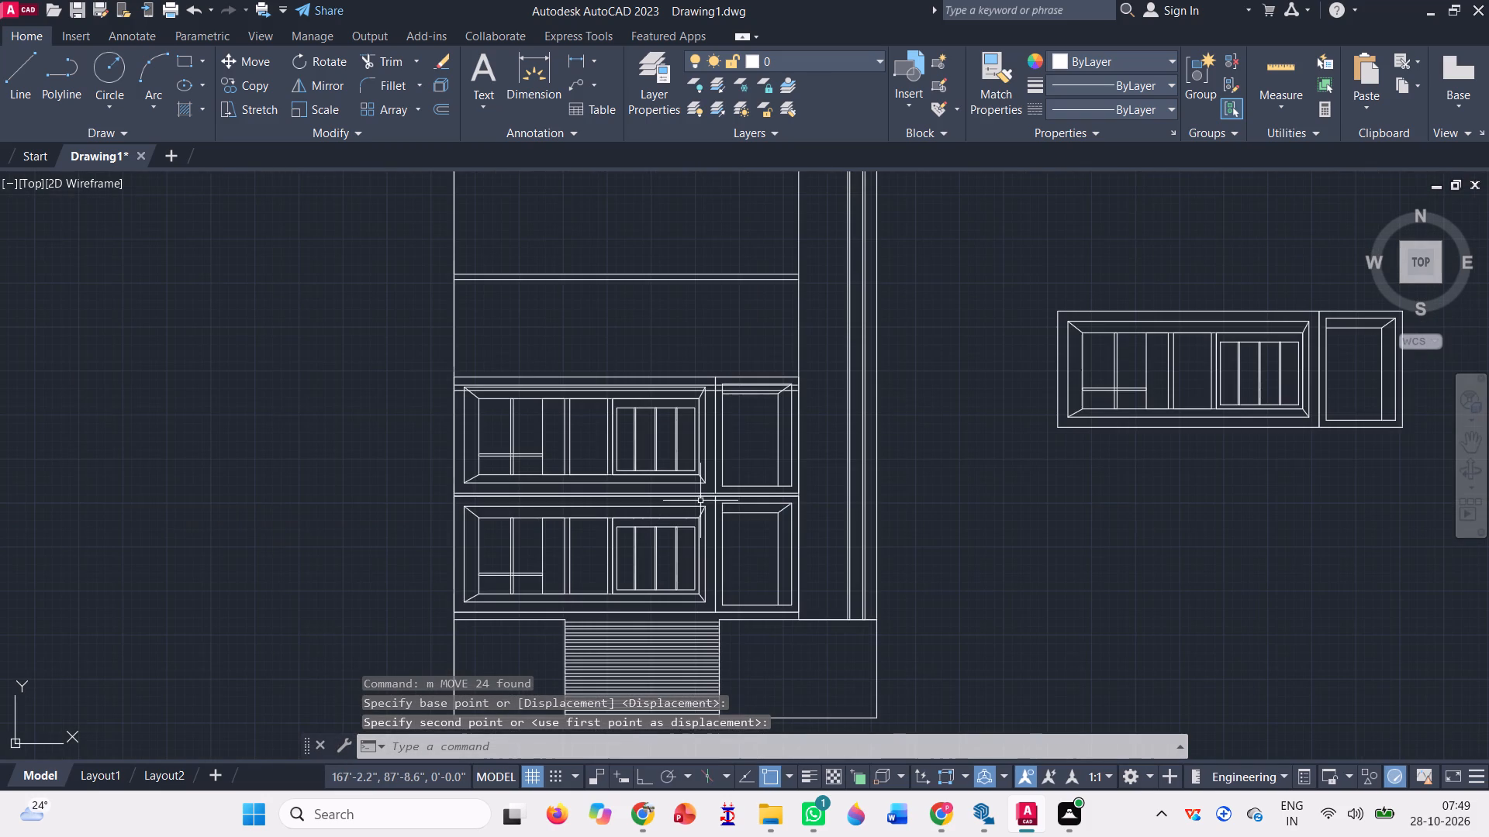
text(xl)
key(Return)
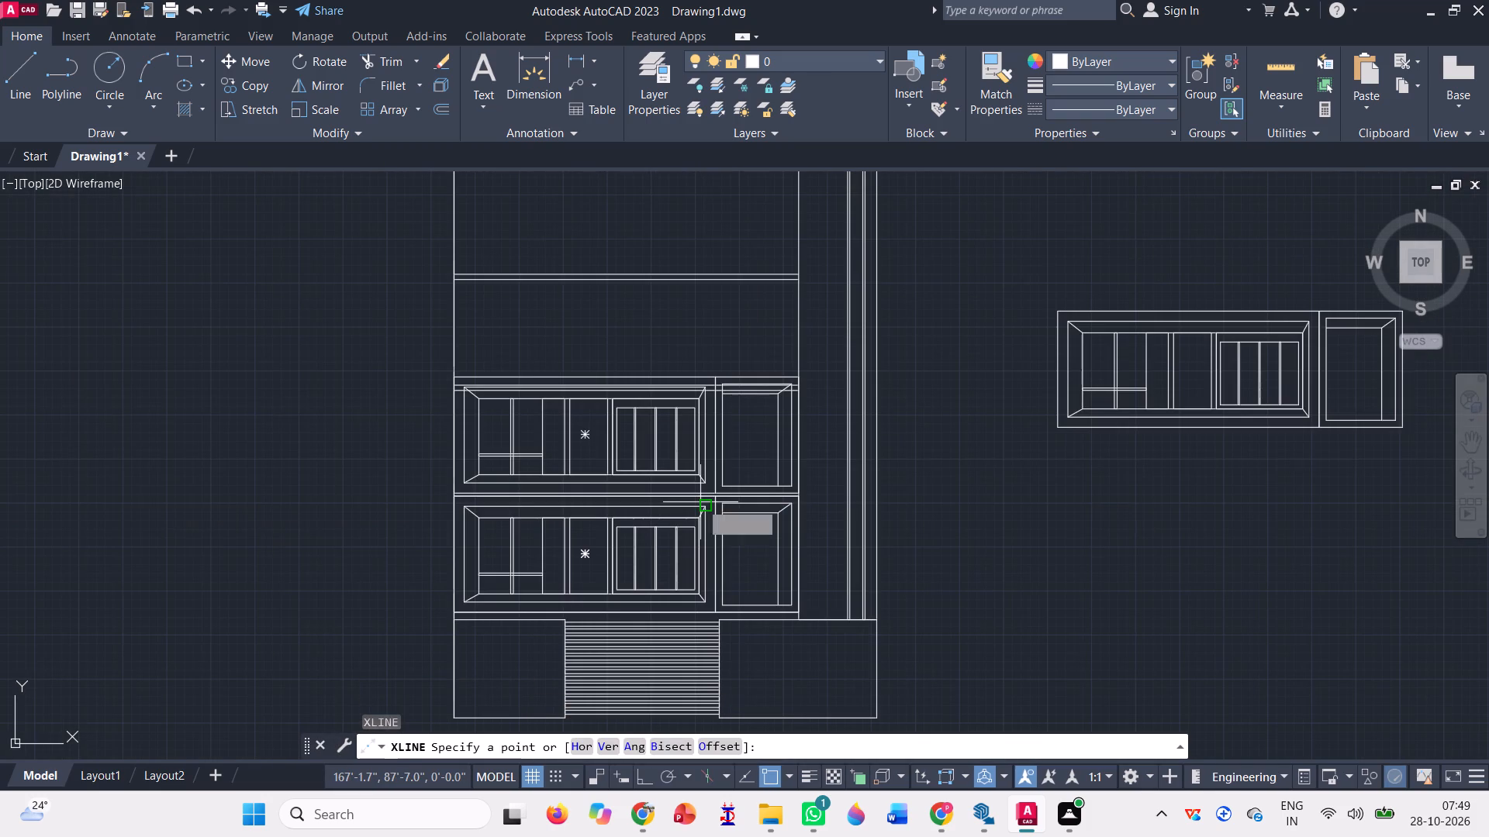
scroll(492, 505, up, 3)
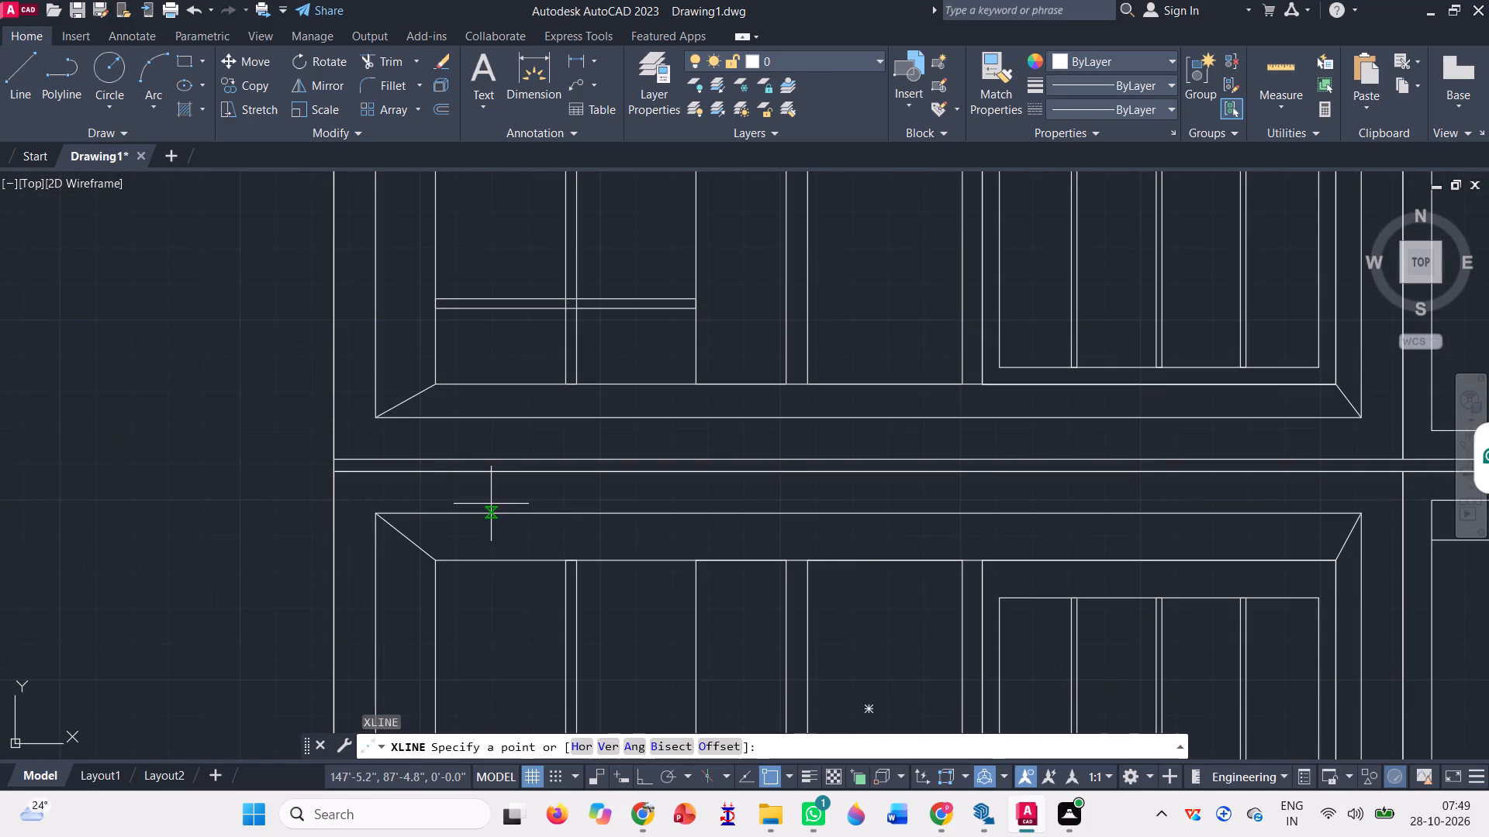
click(332, 471)
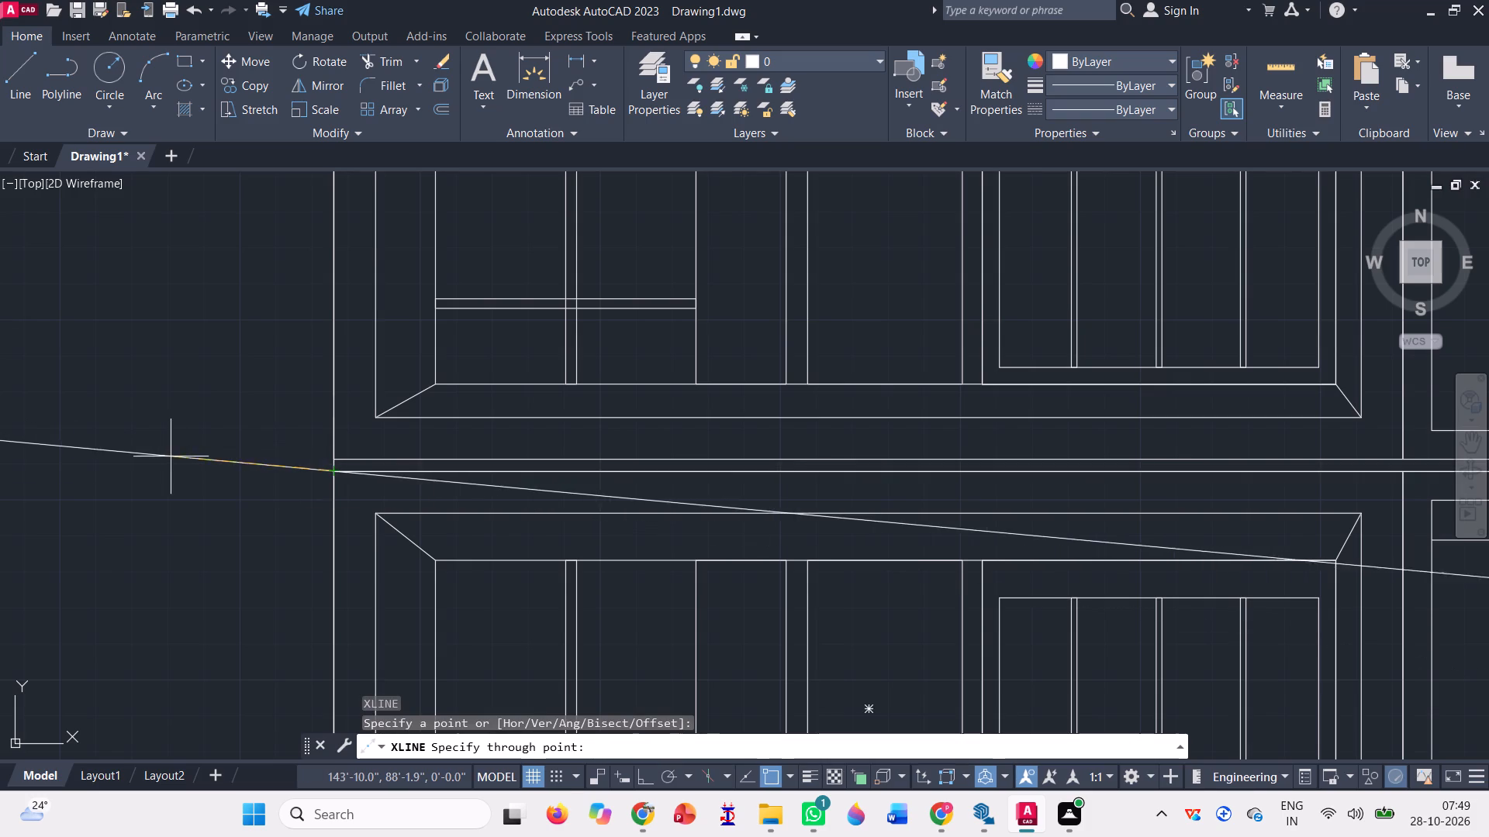
key(F8)
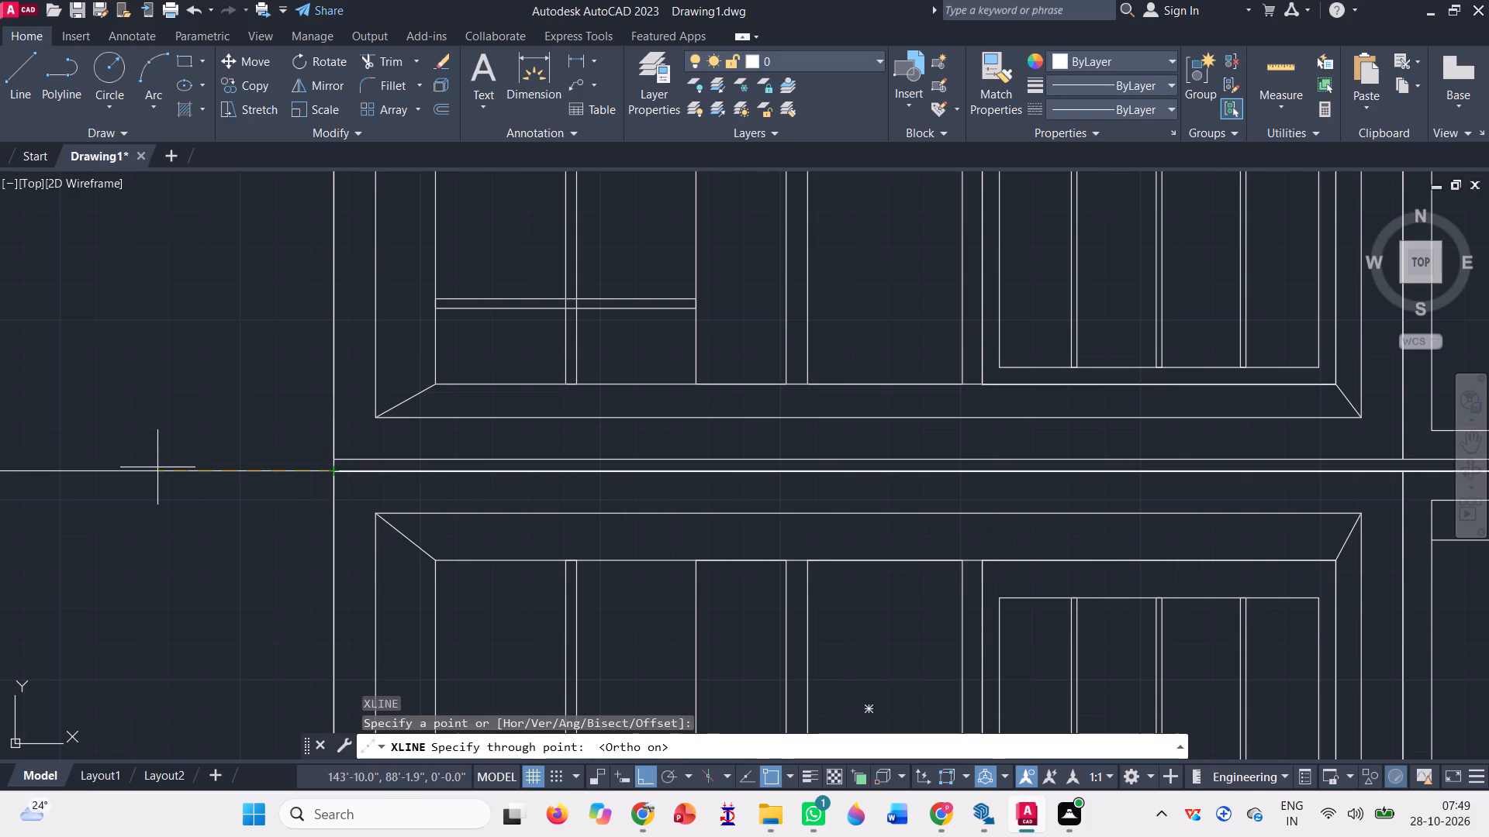
click(157, 467)
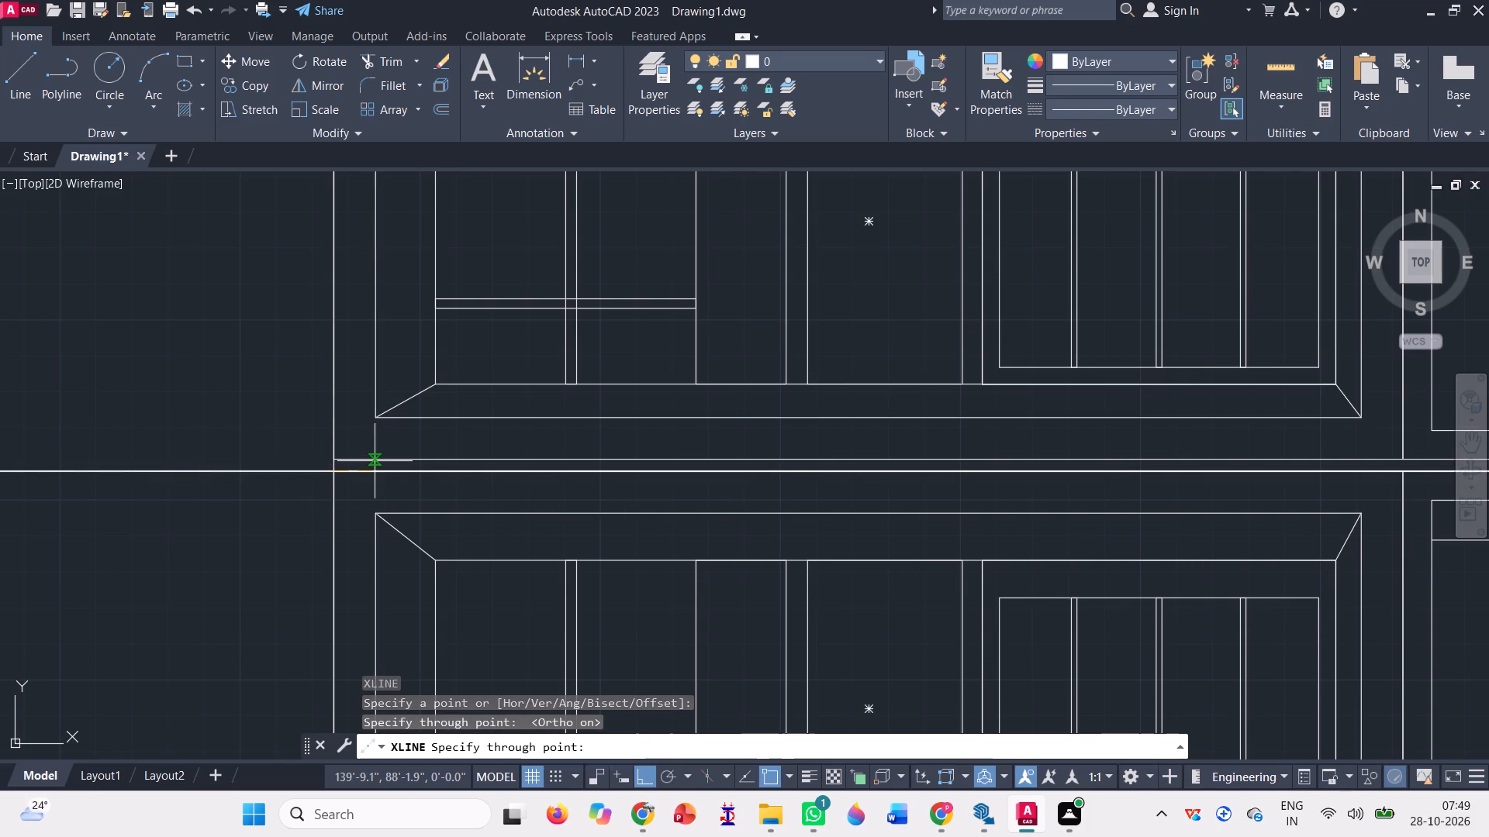
key(Escape)
Draw a second horizontal construction line along the bottom edge of the second upper floor's window and bay frame.
text(xl)
key(Return)
scroll(378, 458, up, 2)
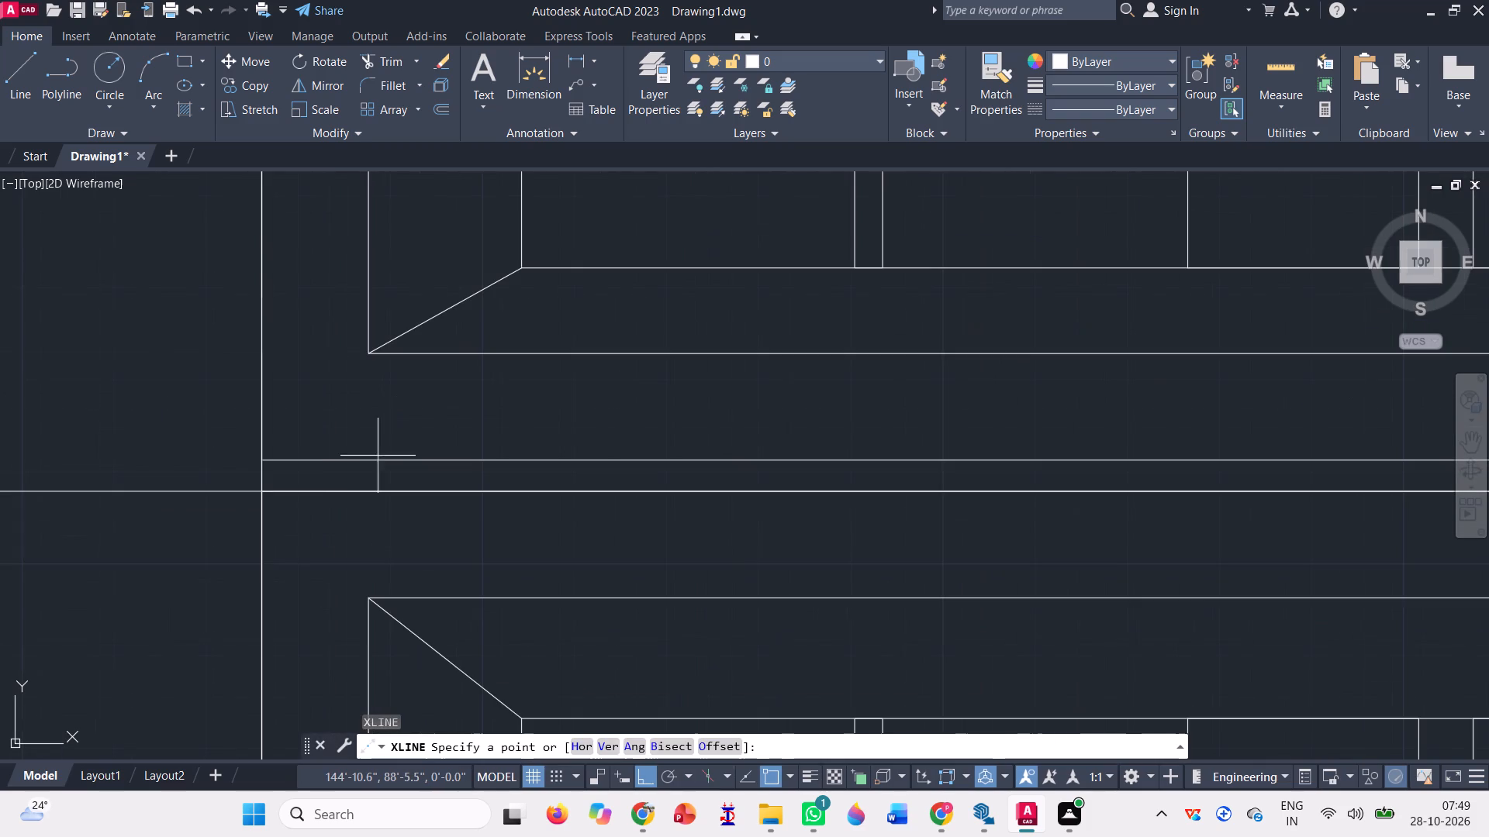
click(260, 456)
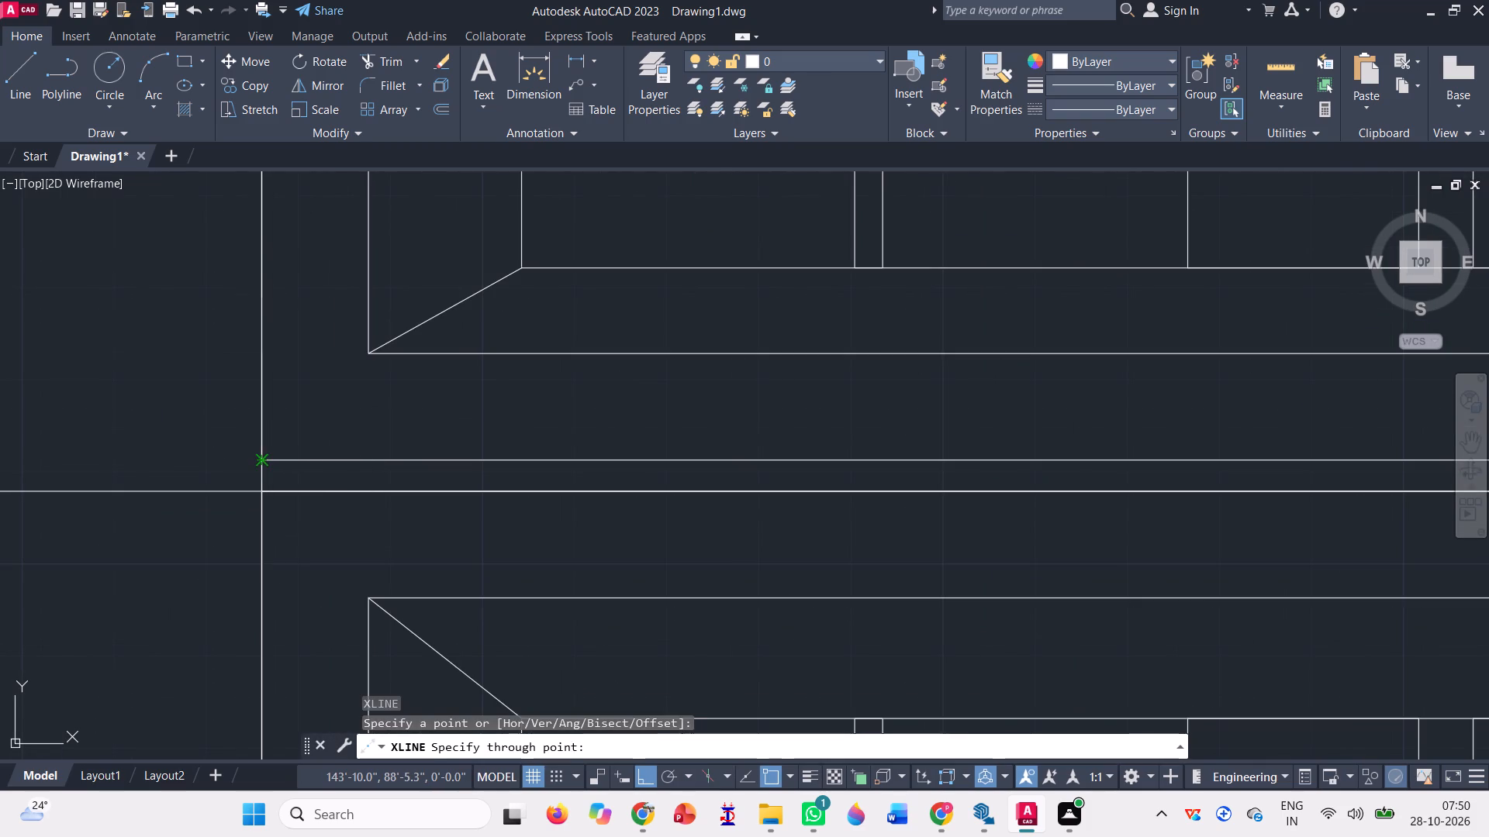
scroll(588, 456, down, 2)
click(376, 445)
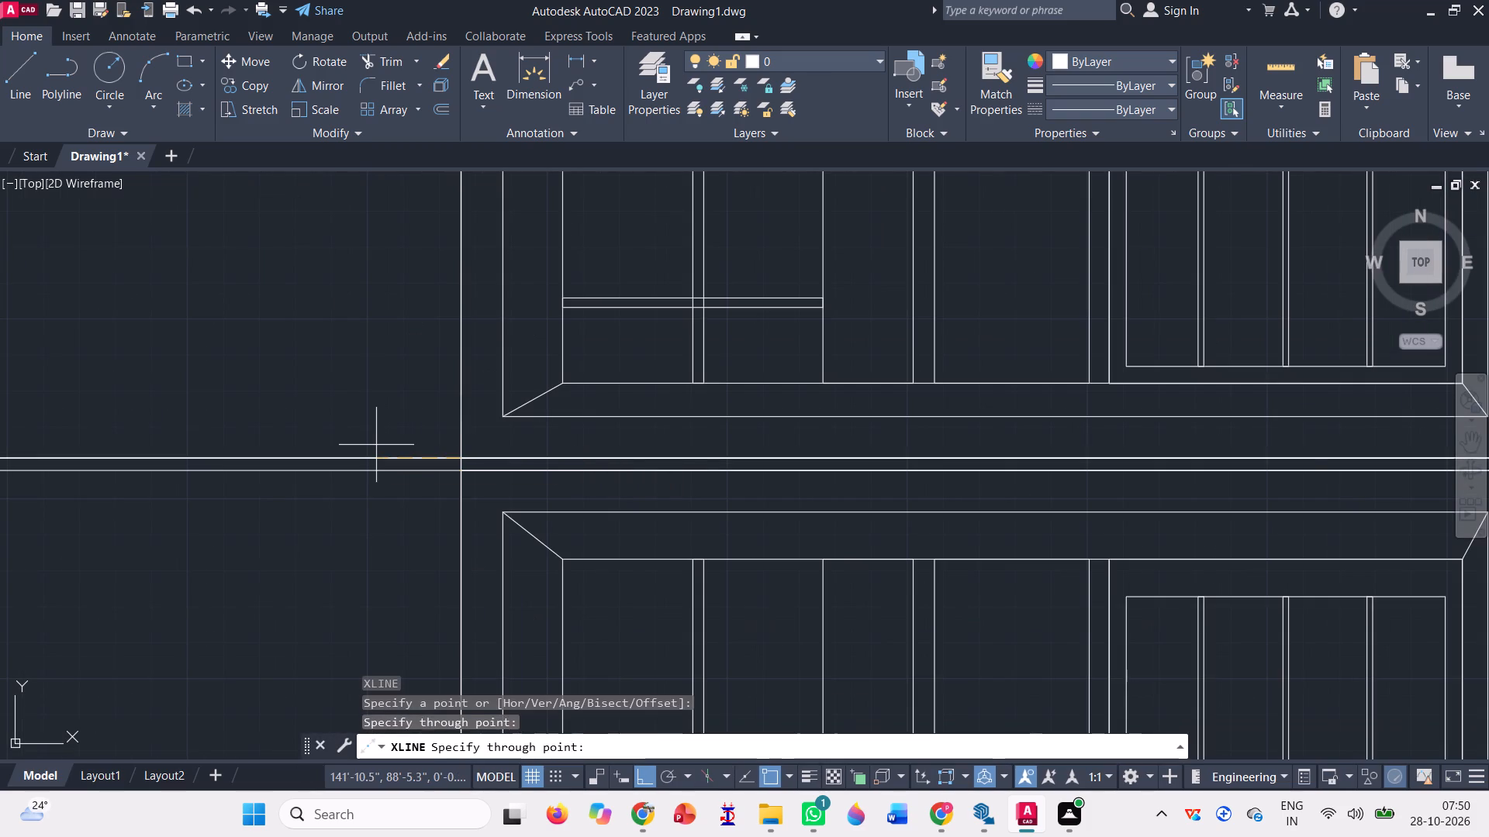
scroll(386, 446, down, 3)
key(space)
Move both construction lines straight up so the lower one meets the top west corner of the second upper floor's frame.
click(341, 463)
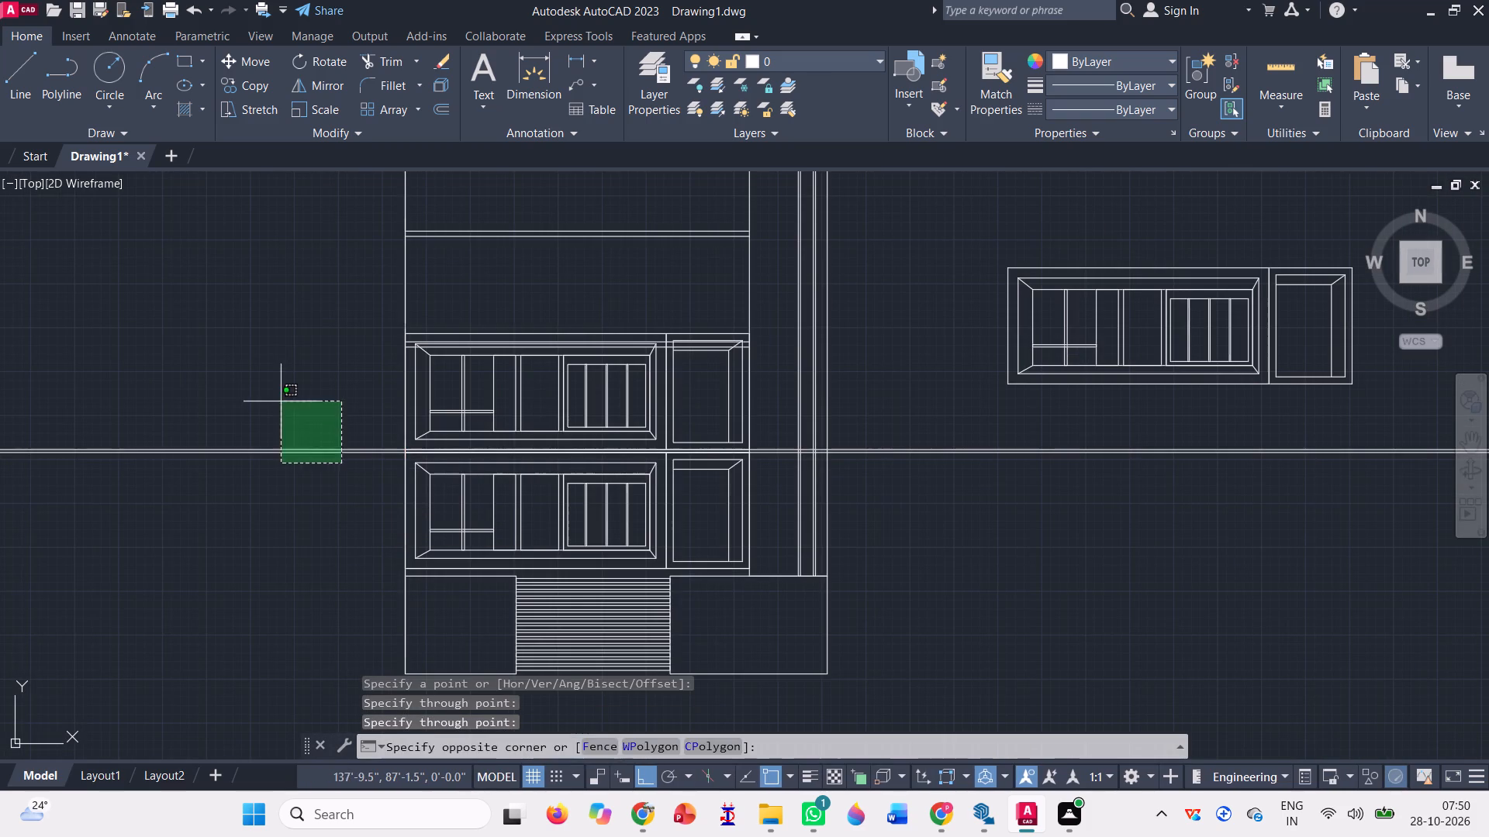
click(280, 399)
key(c)
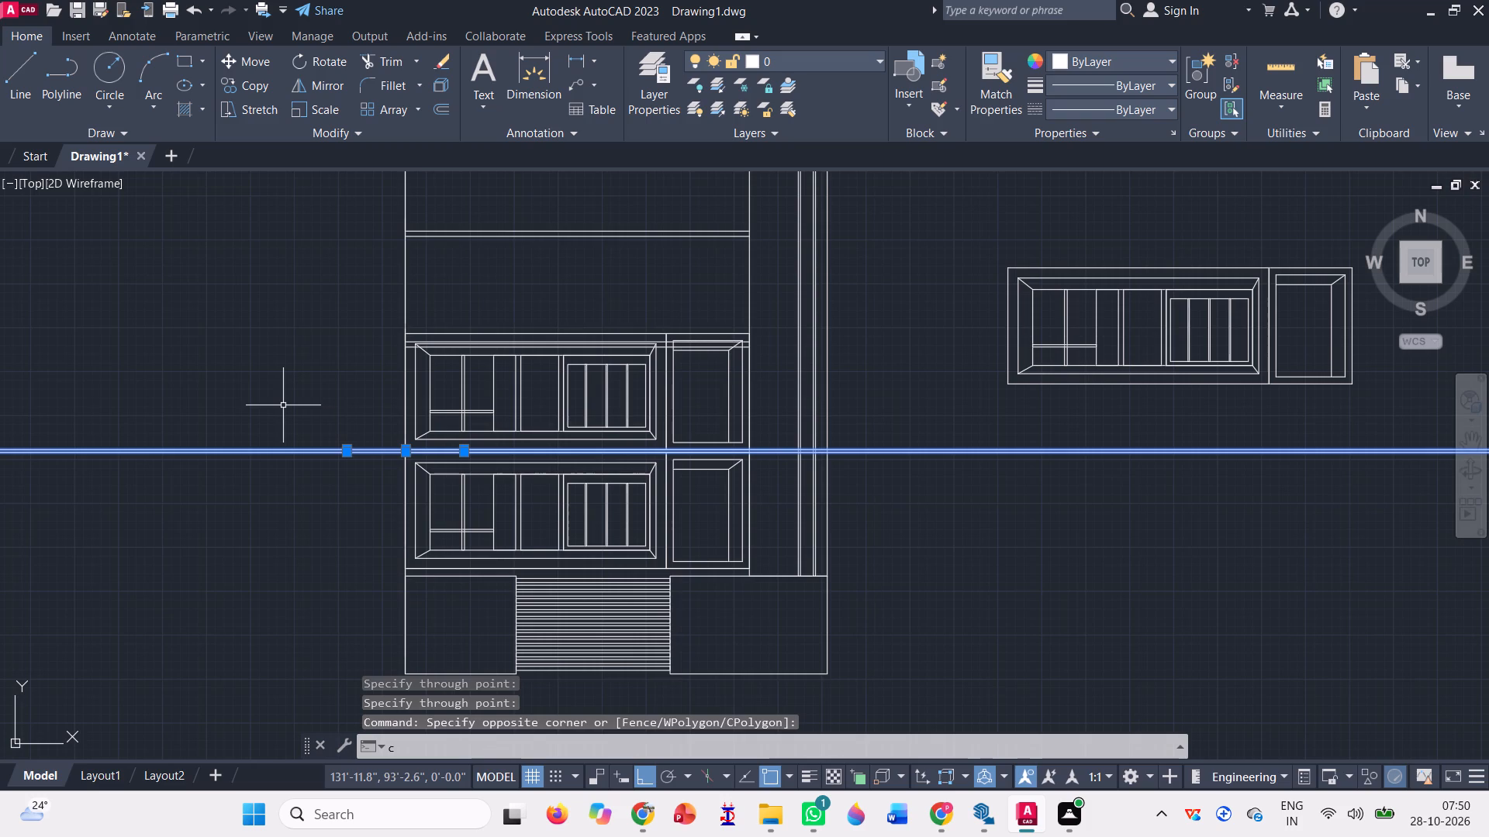
key(BackSpace)
text(m)
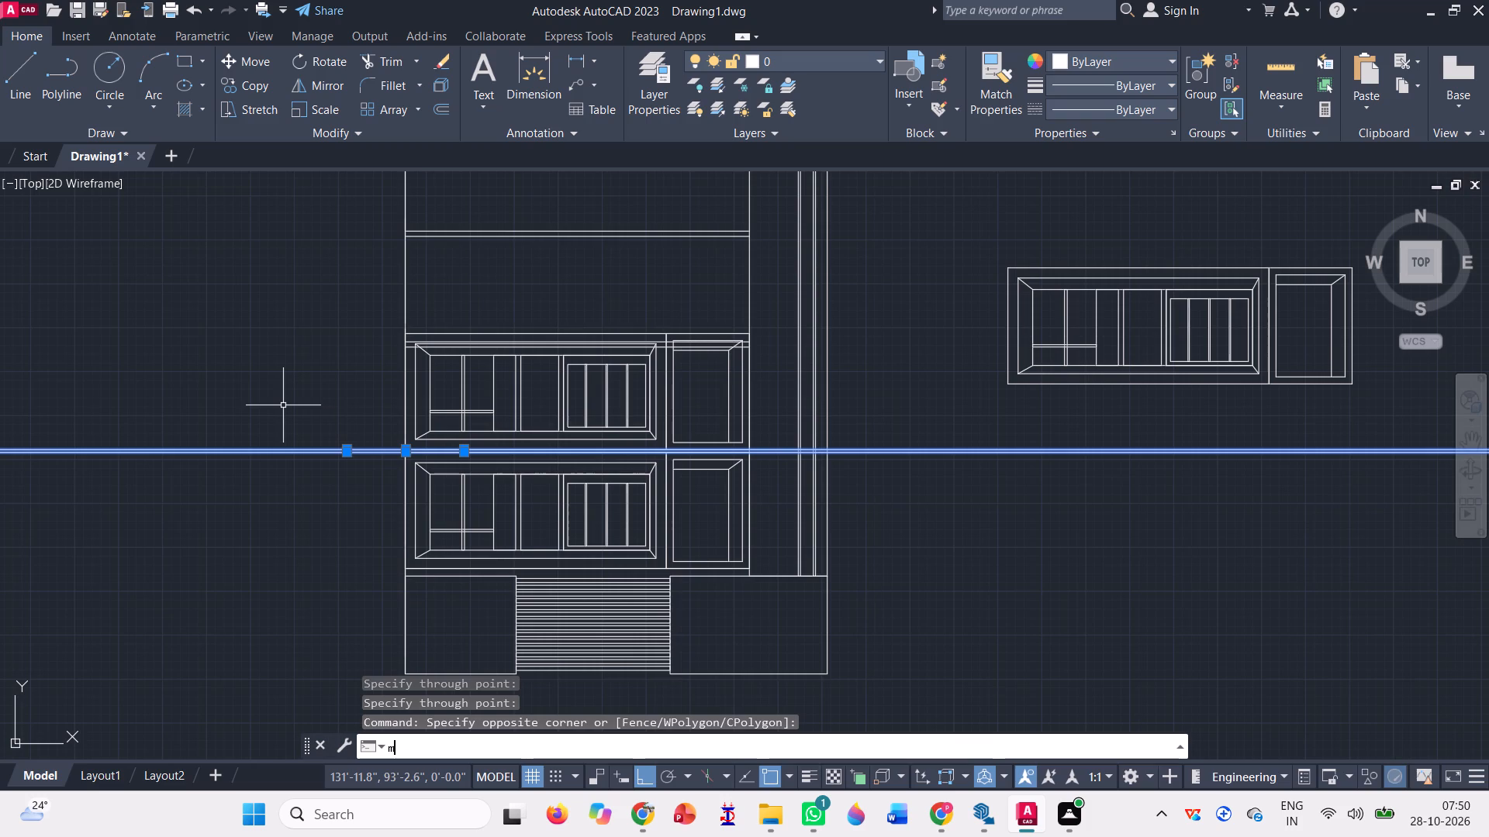
key(space)
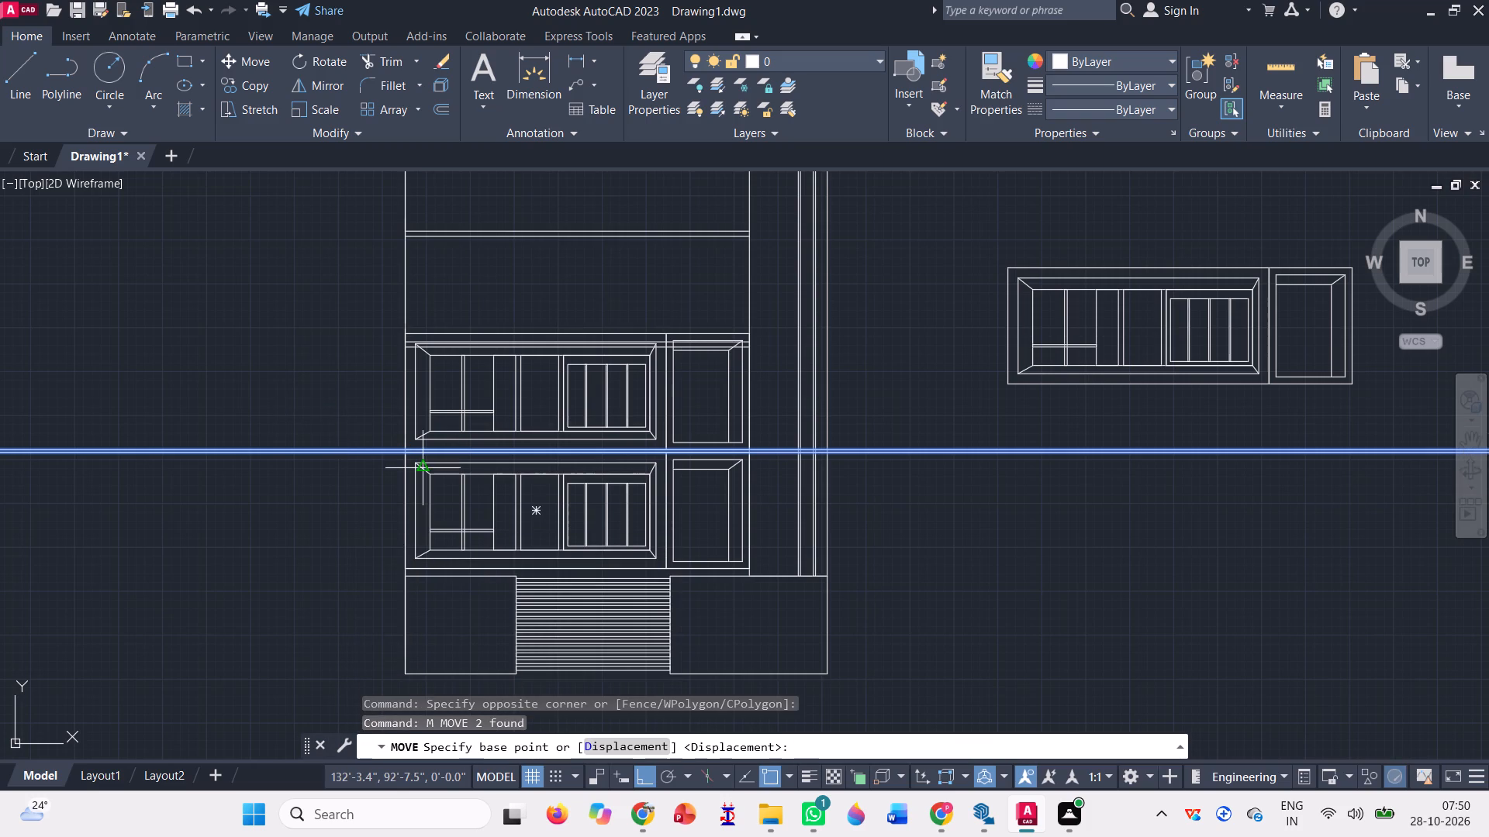
scroll(427, 472, up, 3)
scroll(326, 415, up, 3)
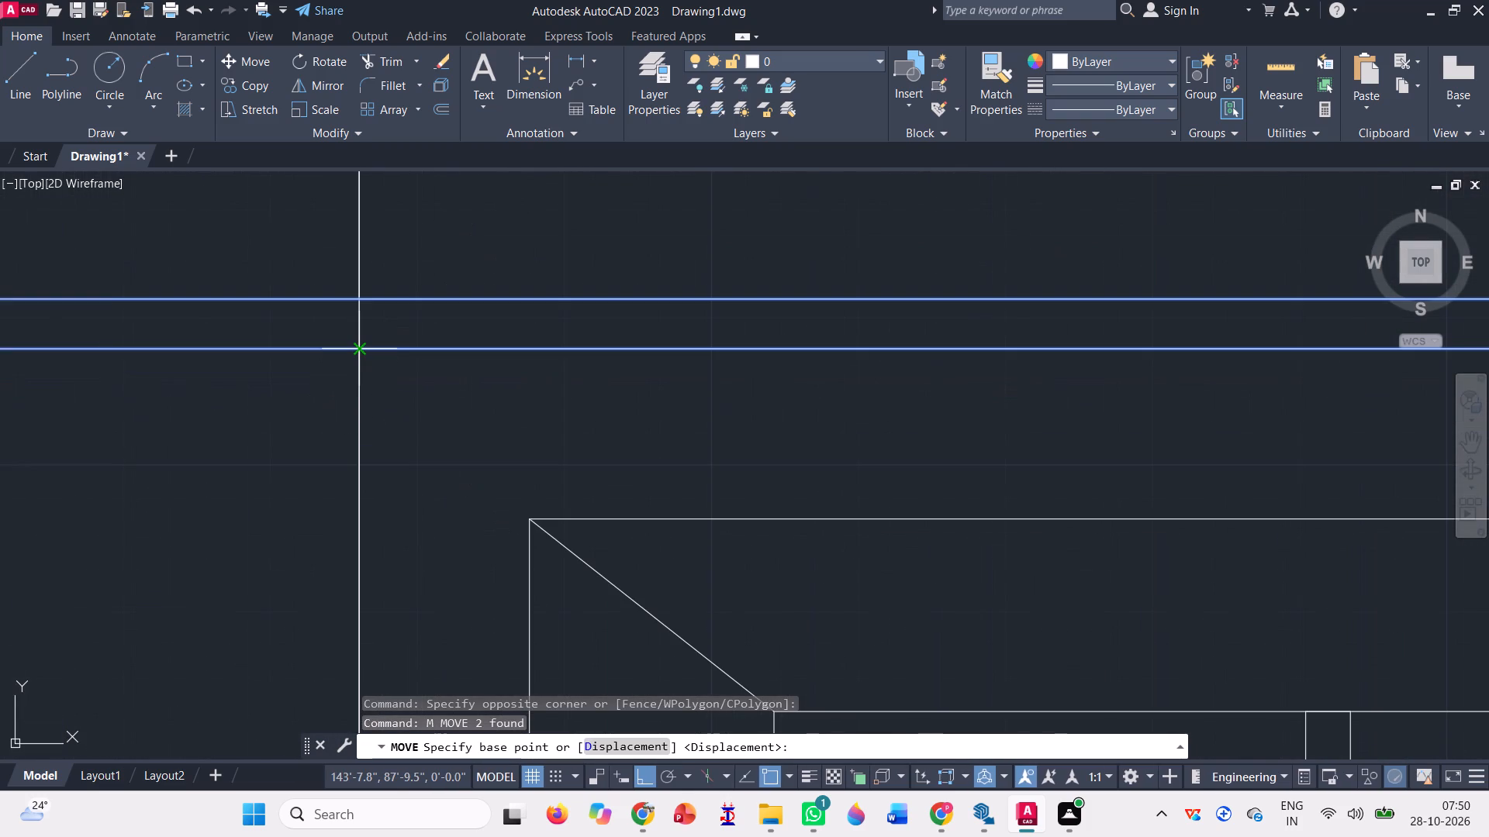
click(361, 350)
scroll(427, 436, down, 4)
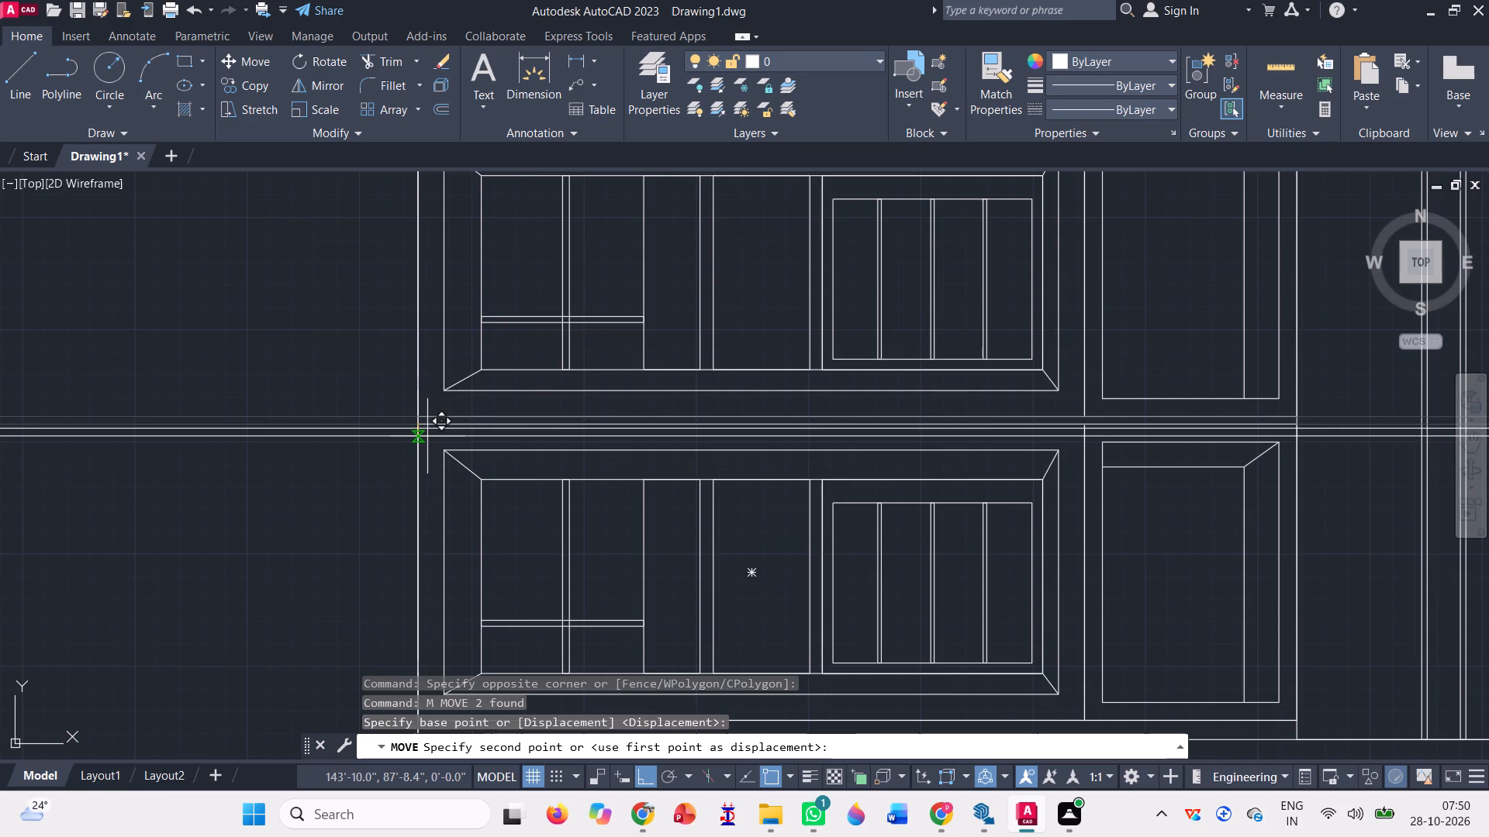
scroll(407, 395, down, 2)
scroll(394, 281, up, 4)
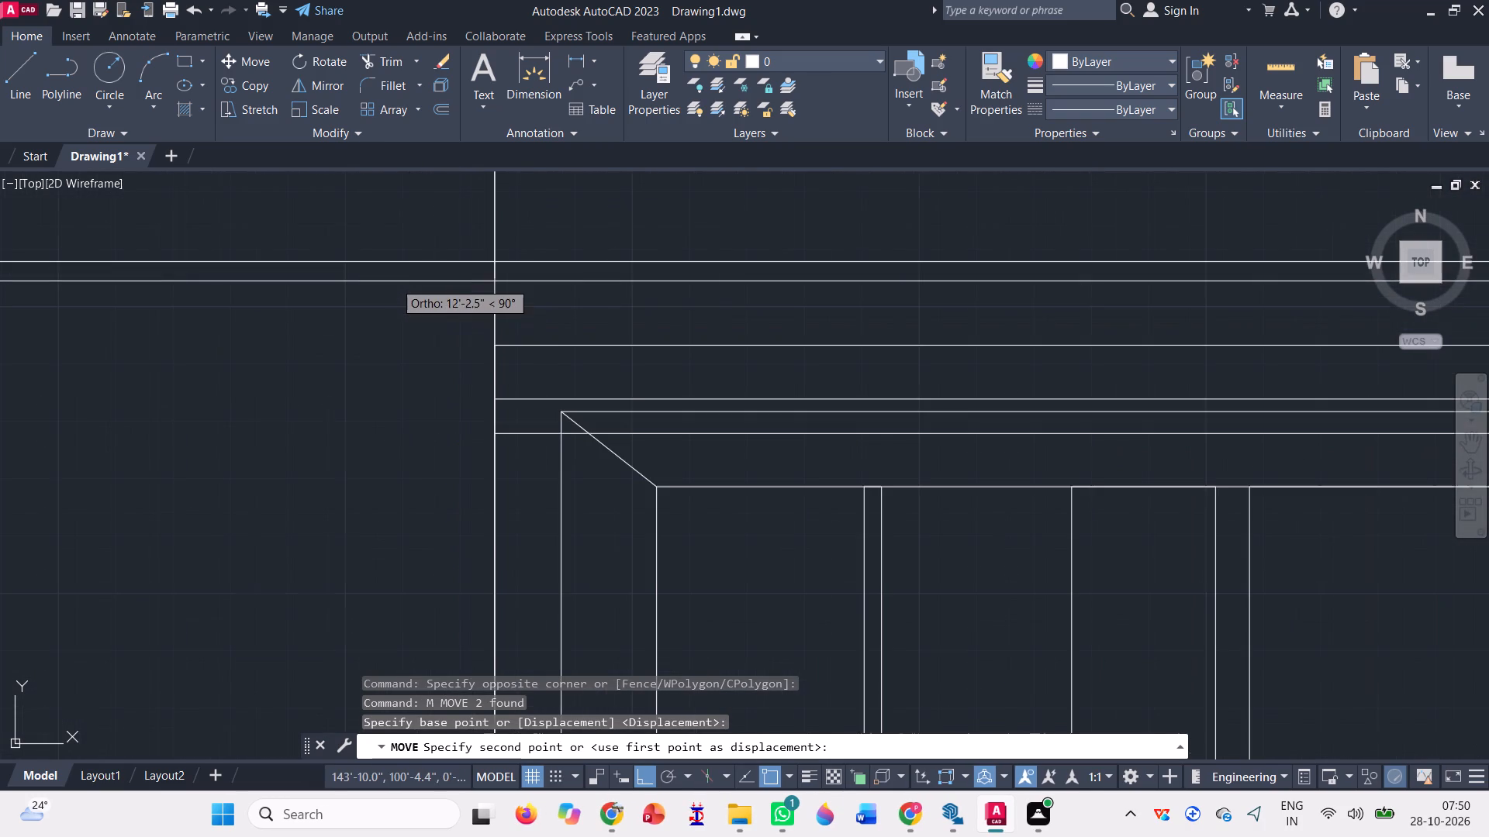
scroll(509, 335, up, 3)
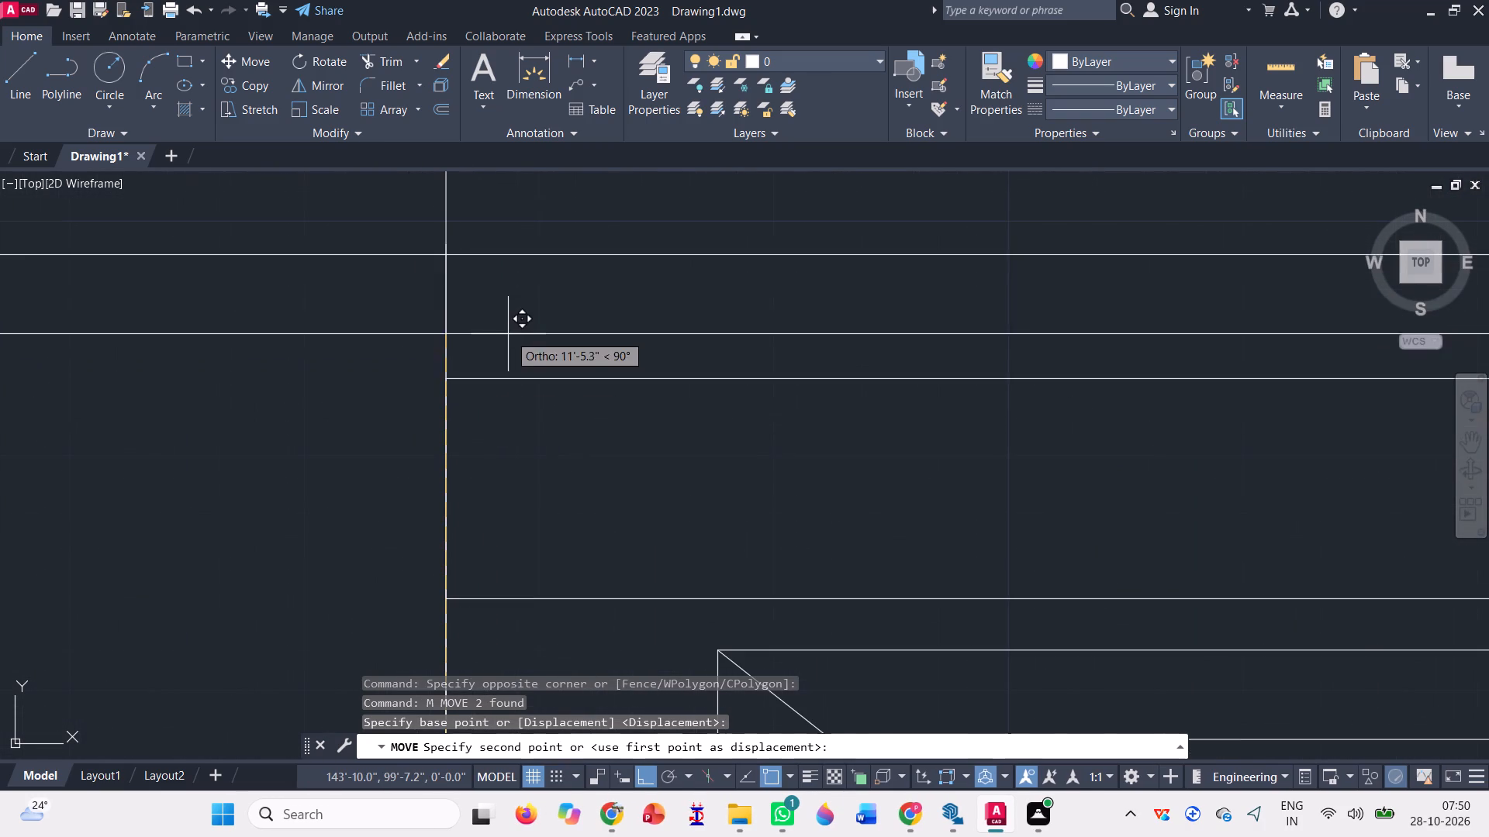
click(447, 377)
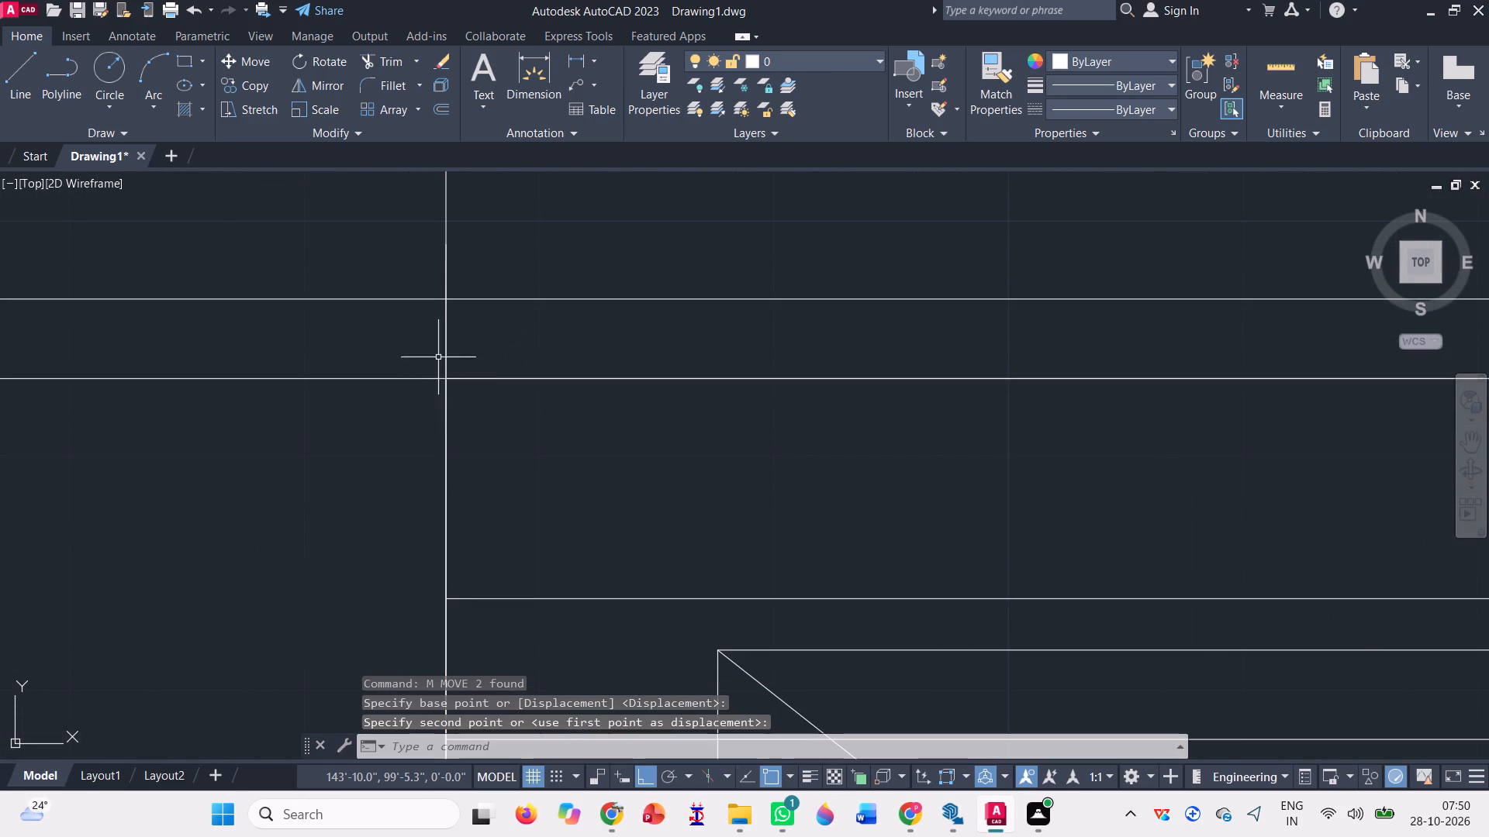
Erase the two old floor lines that cross the upper part of the second upper floor's window and bay.
scroll(440, 356, down, 3)
click(480, 471)
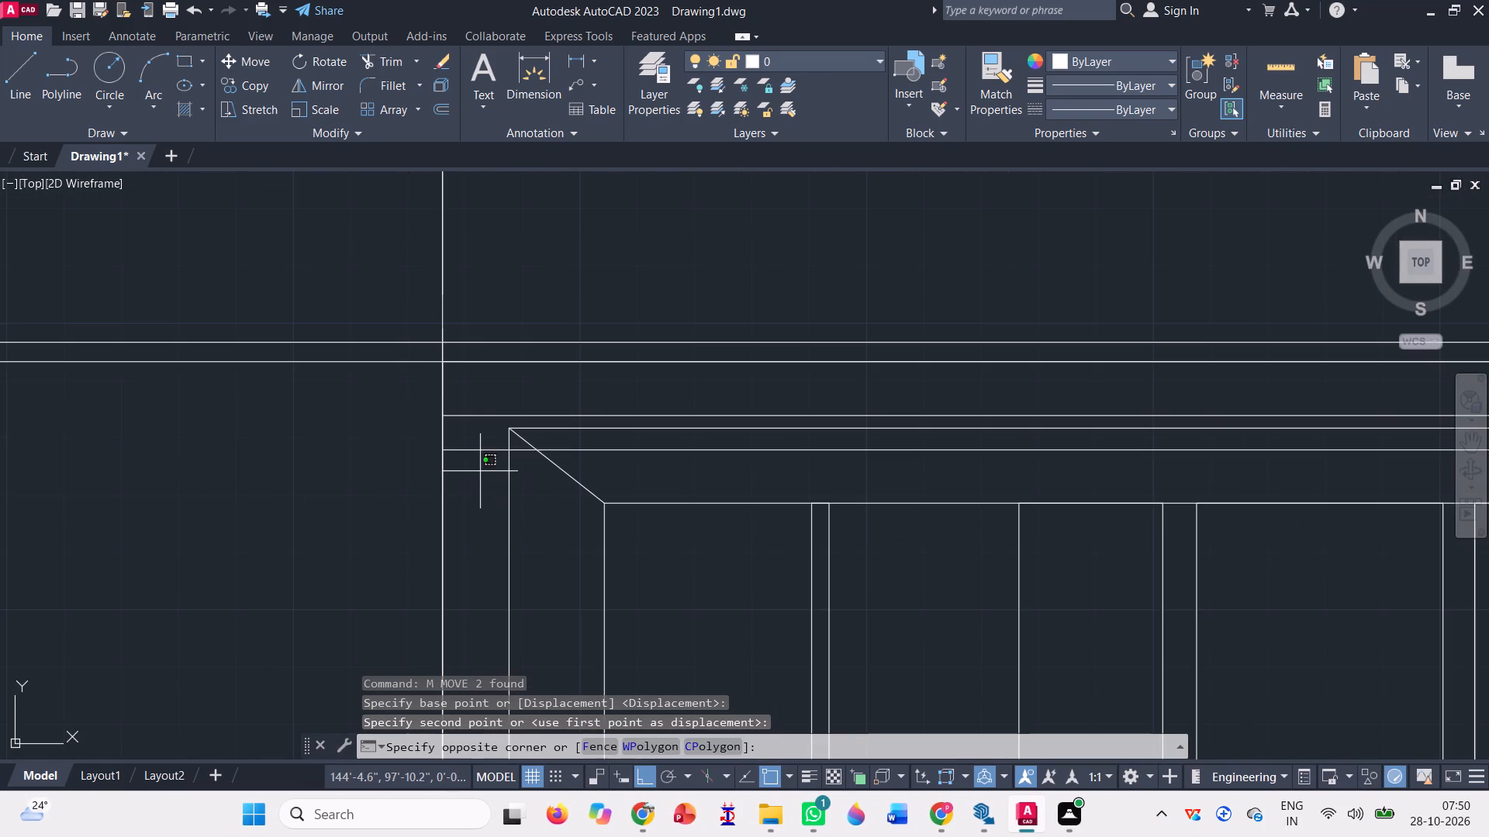
click(463, 404)
scroll(472, 436, down, 3)
key(Delete)
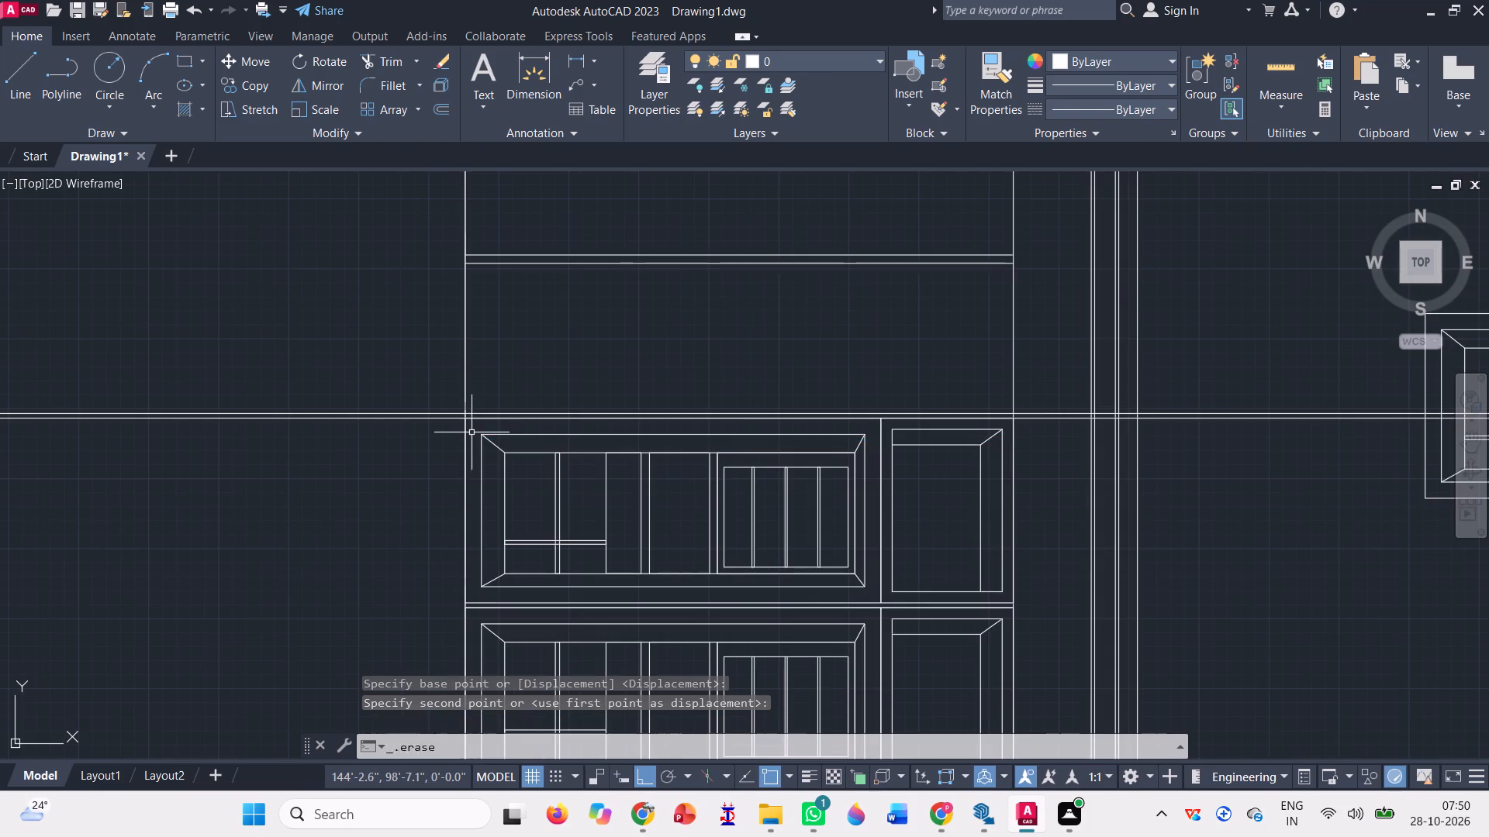
Move the spare window and bay copy beside the building straight down, clear of the two construction lines.
scroll(472, 431, down, 1)
scroll(408, 401, down, 1)
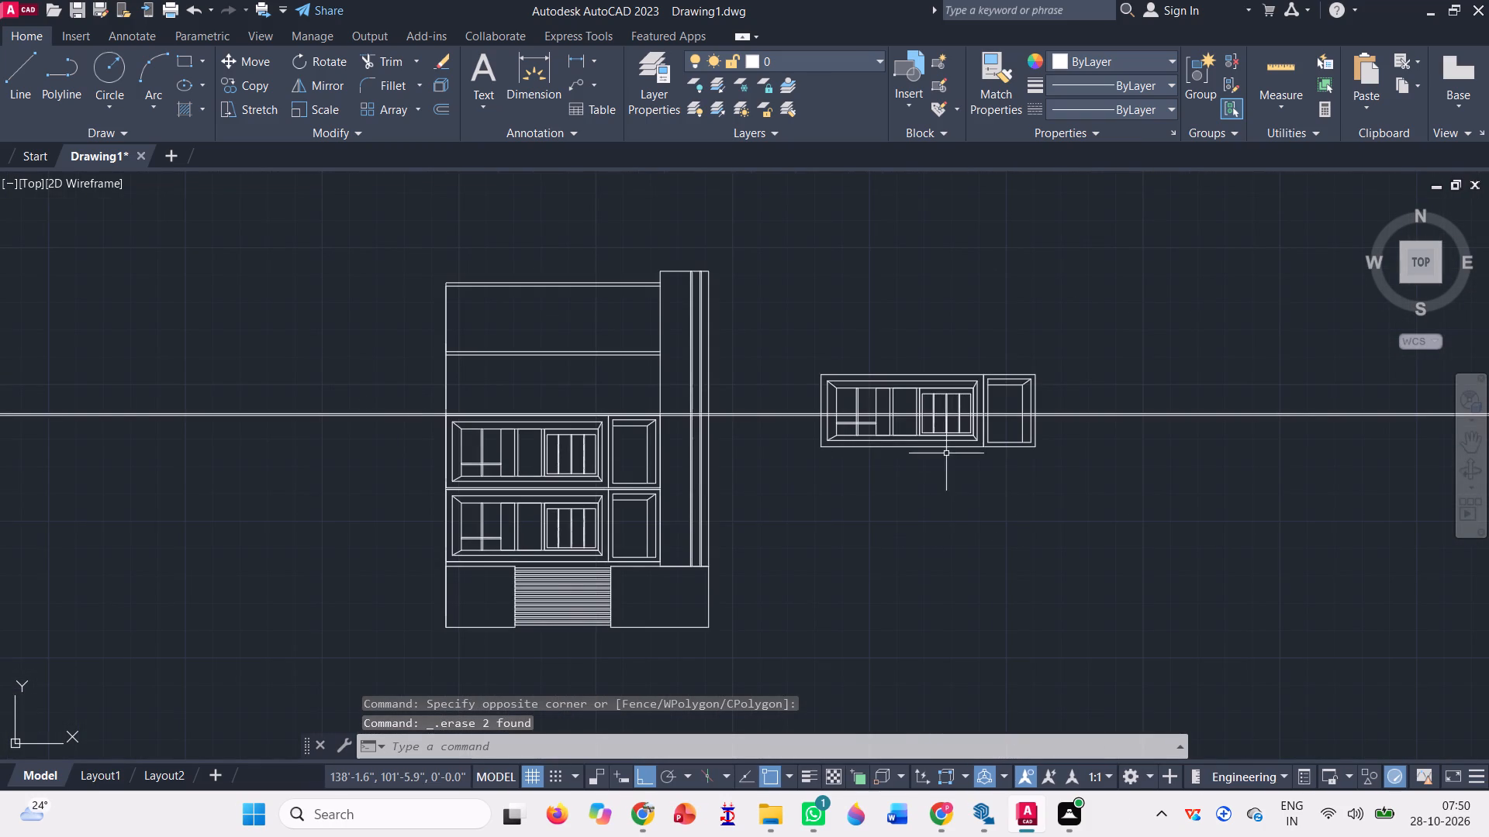
scroll(1134, 449, up, 2)
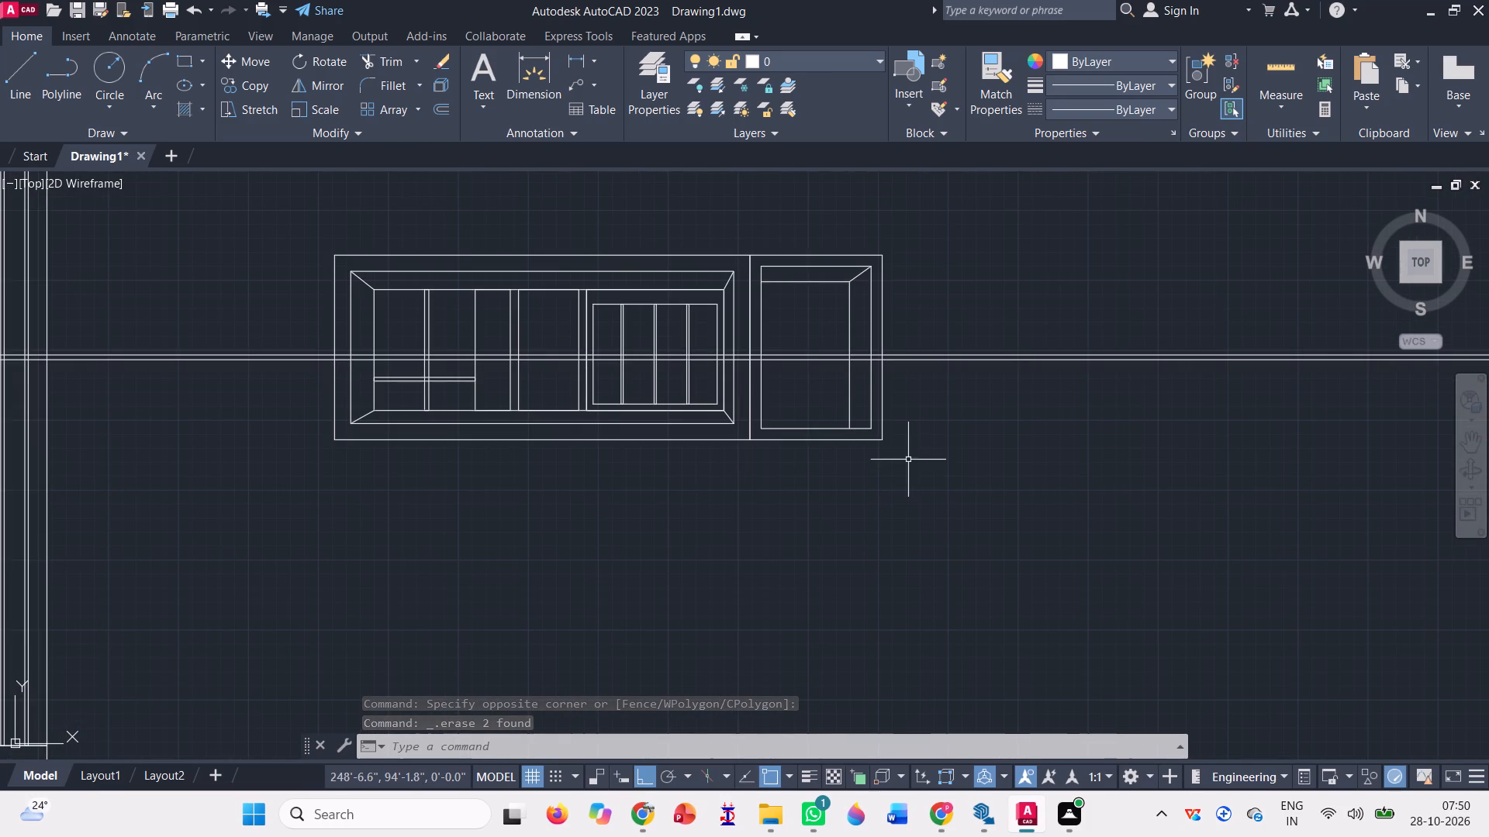
click(908, 460)
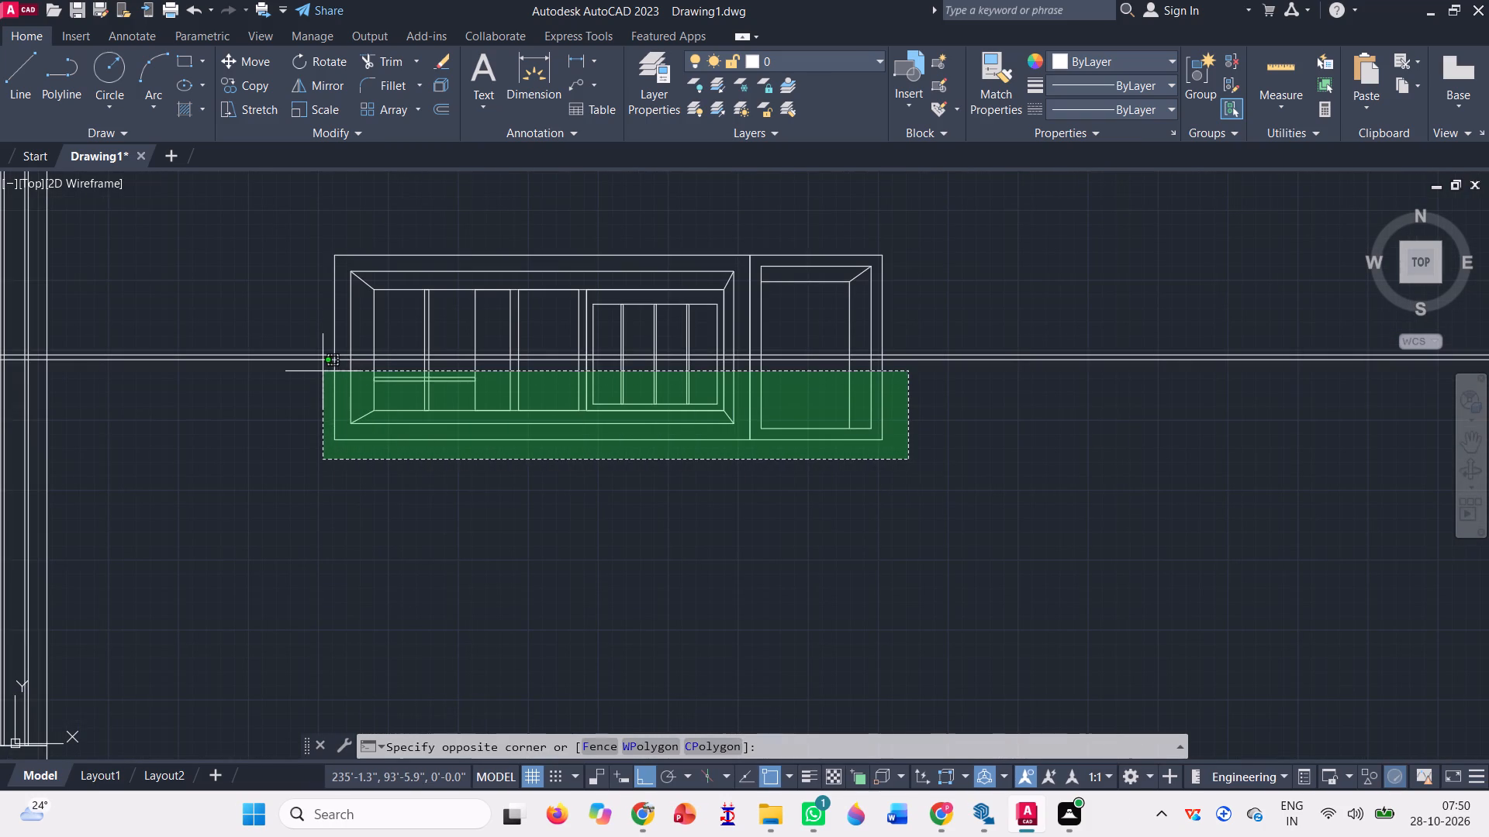
click(314, 371)
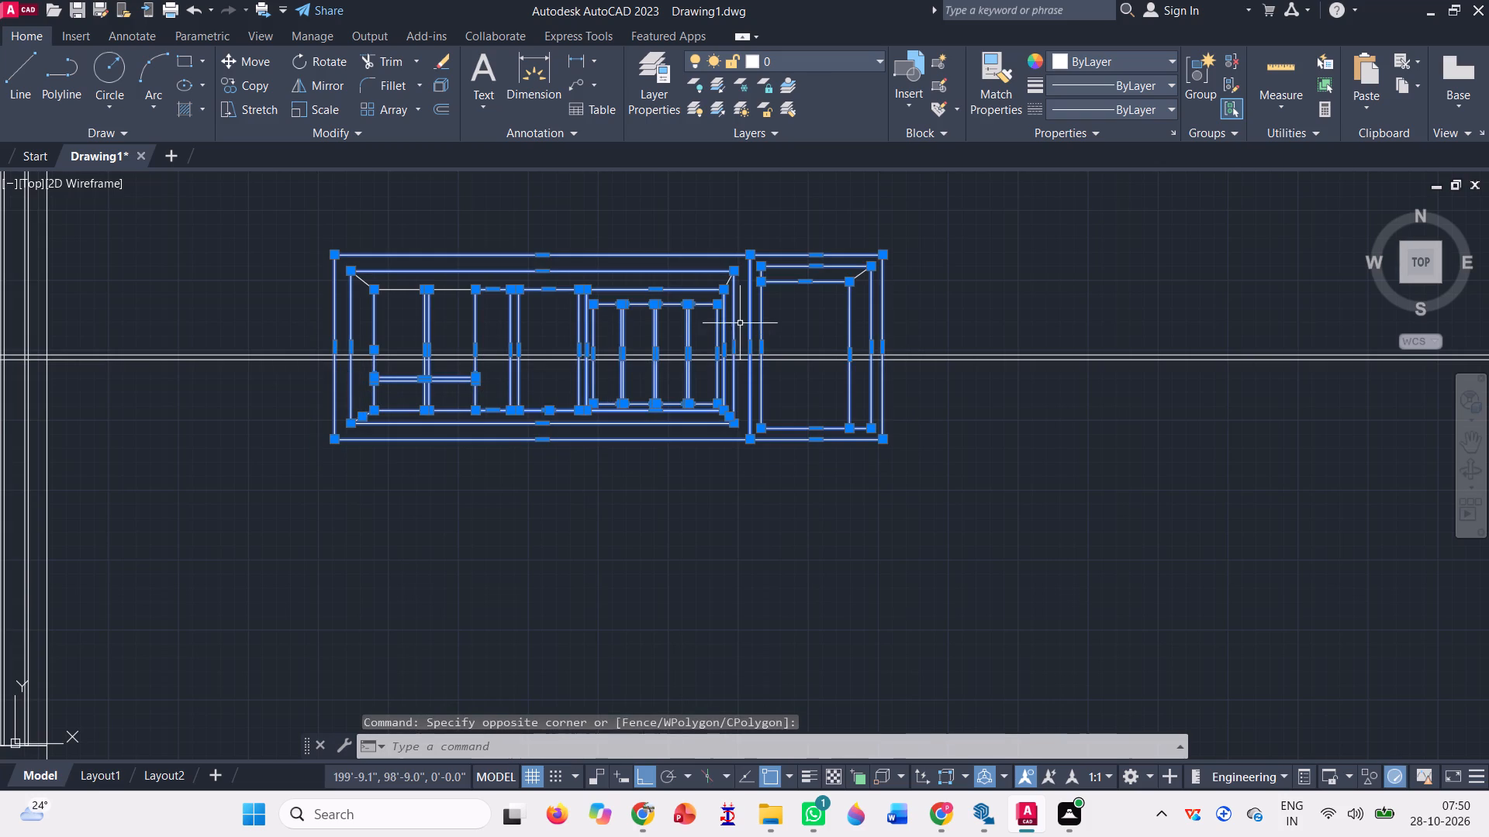
scroll(740, 322, up, 2)
scroll(804, 281, down, 2)
click(961, 303)
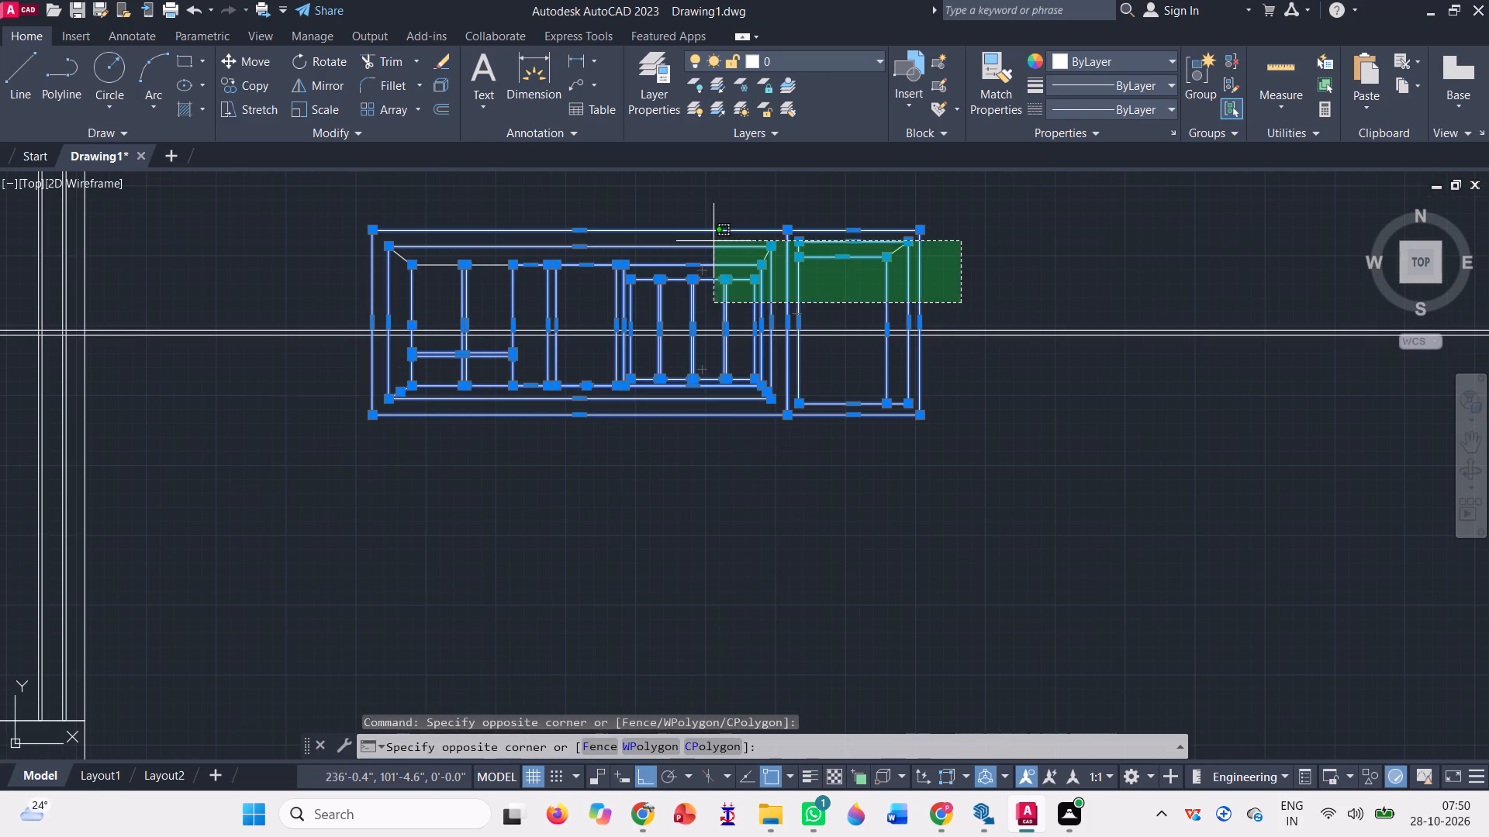
click(337, 212)
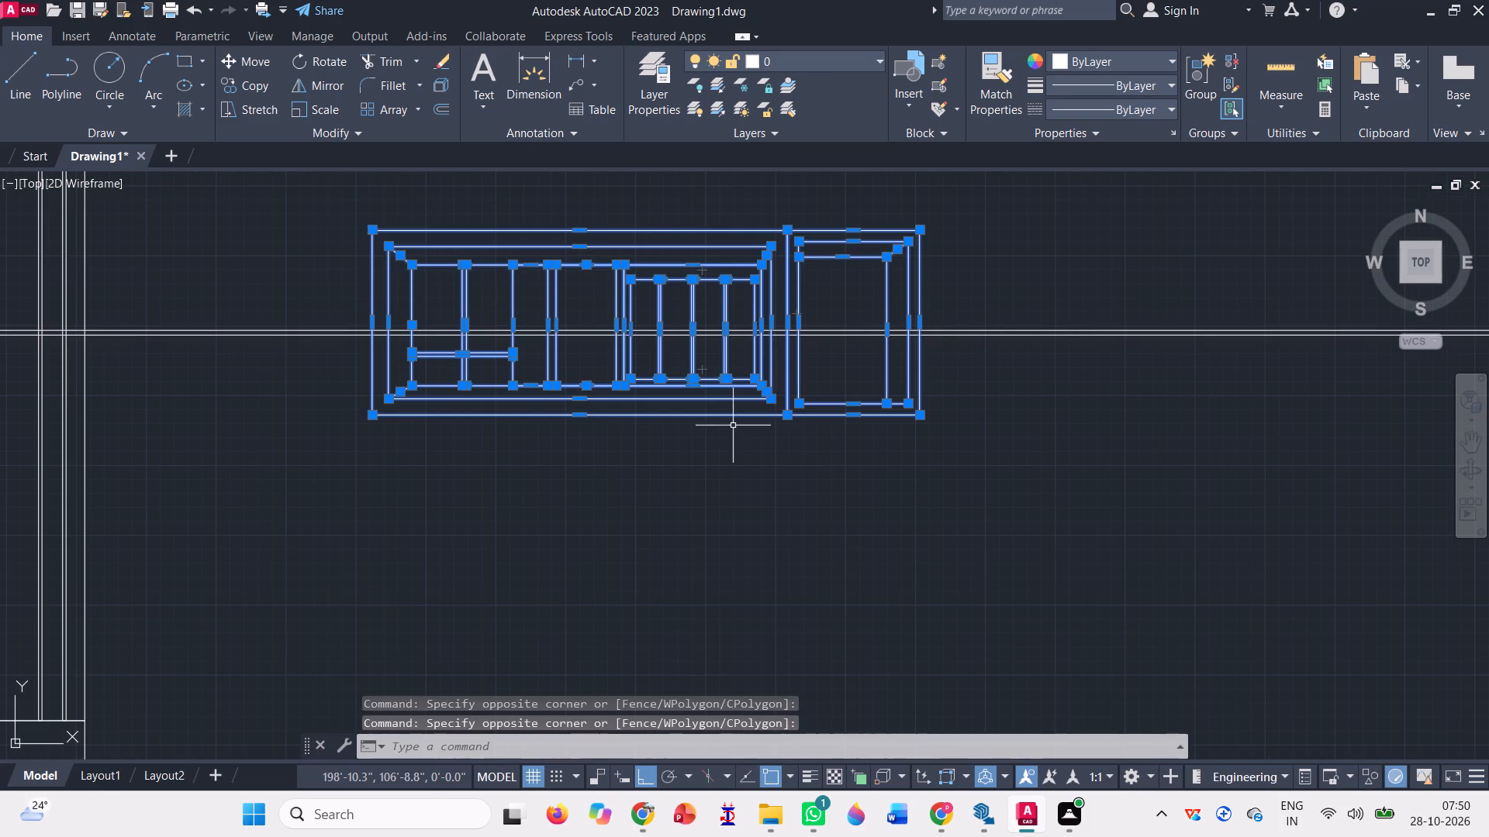
text(m)
key(space)
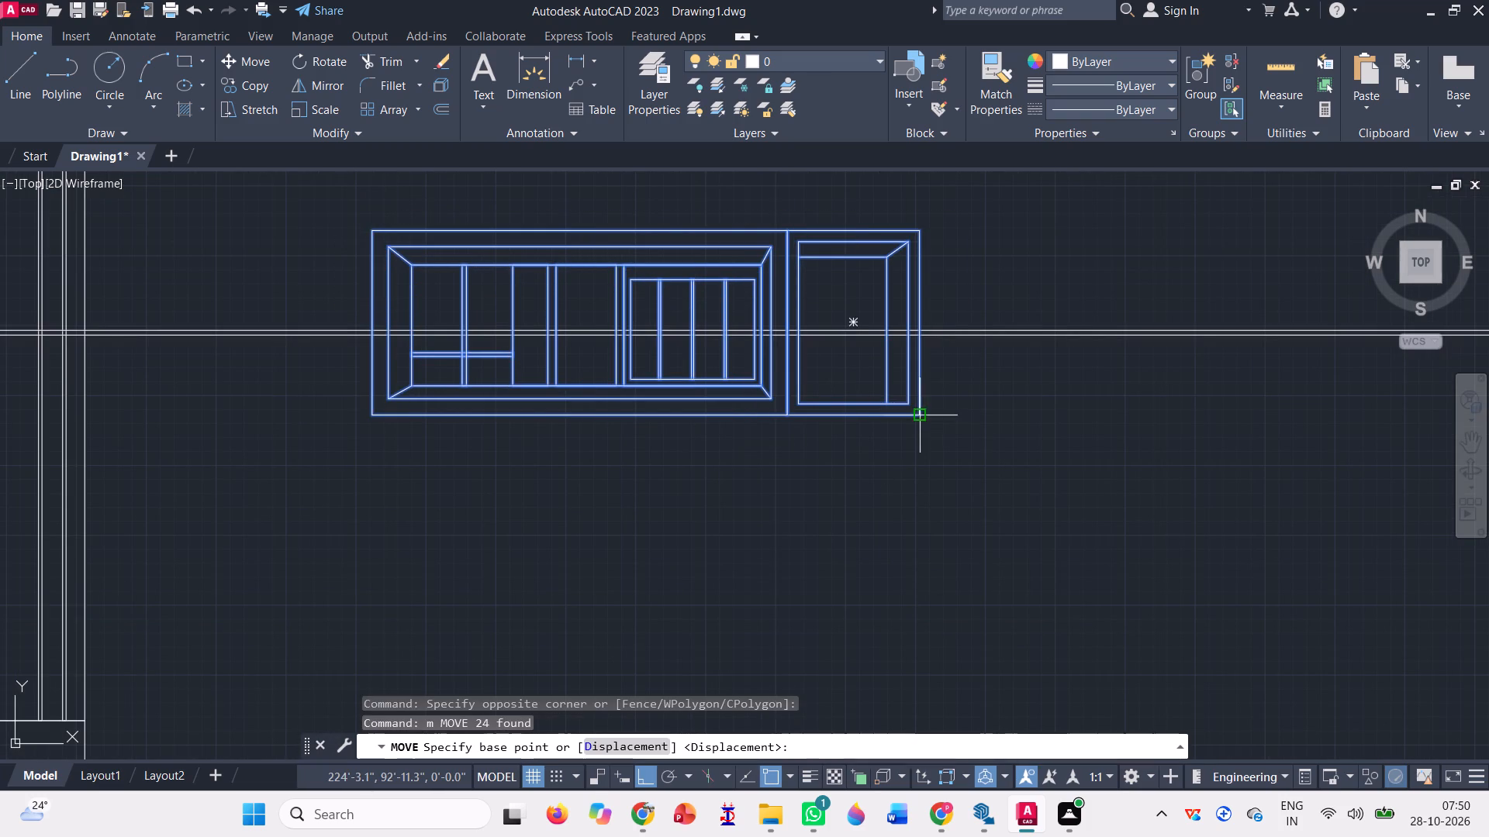
click(918, 416)
click(914, 580)
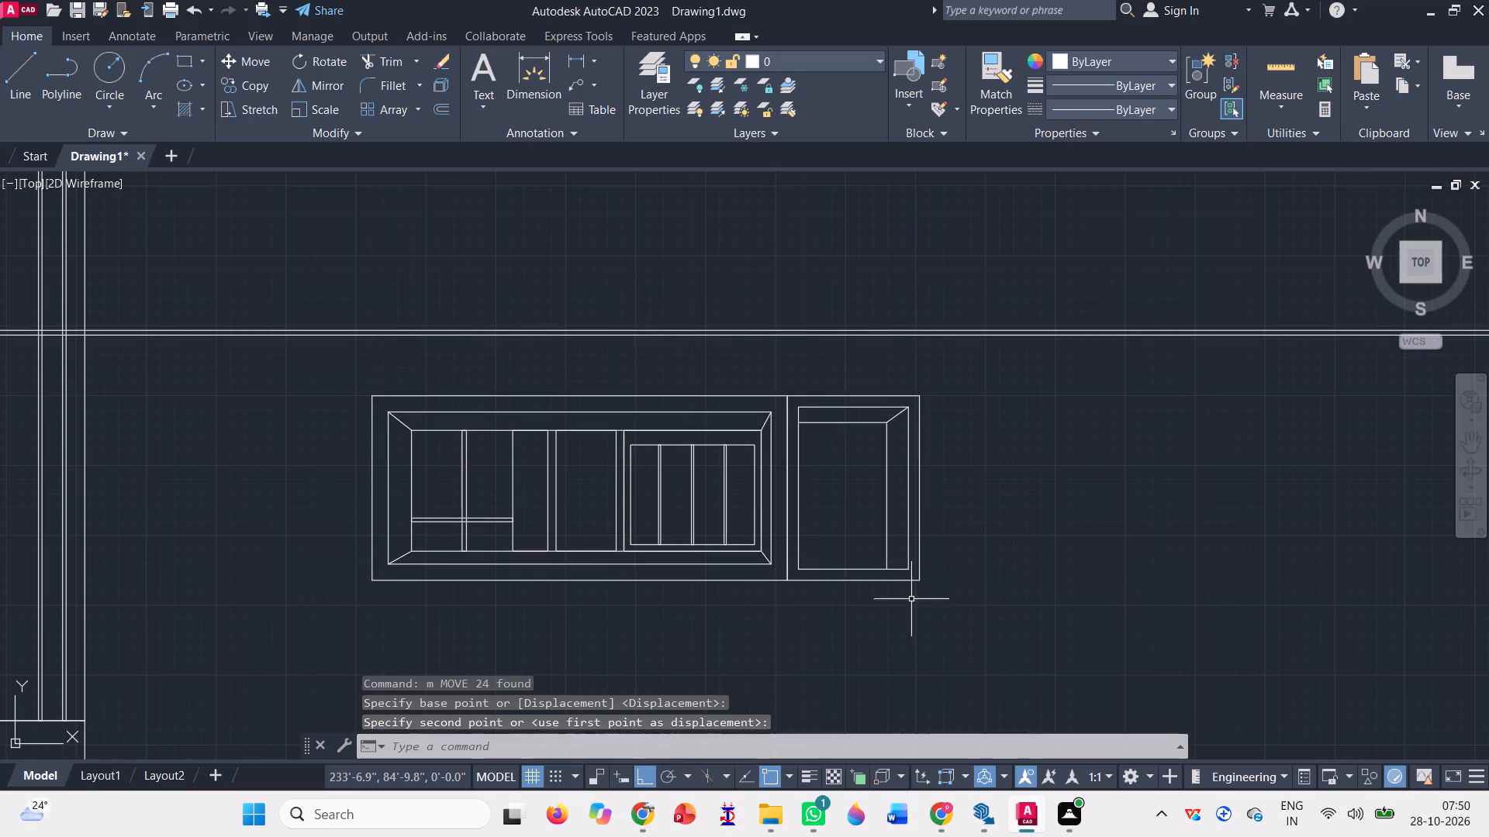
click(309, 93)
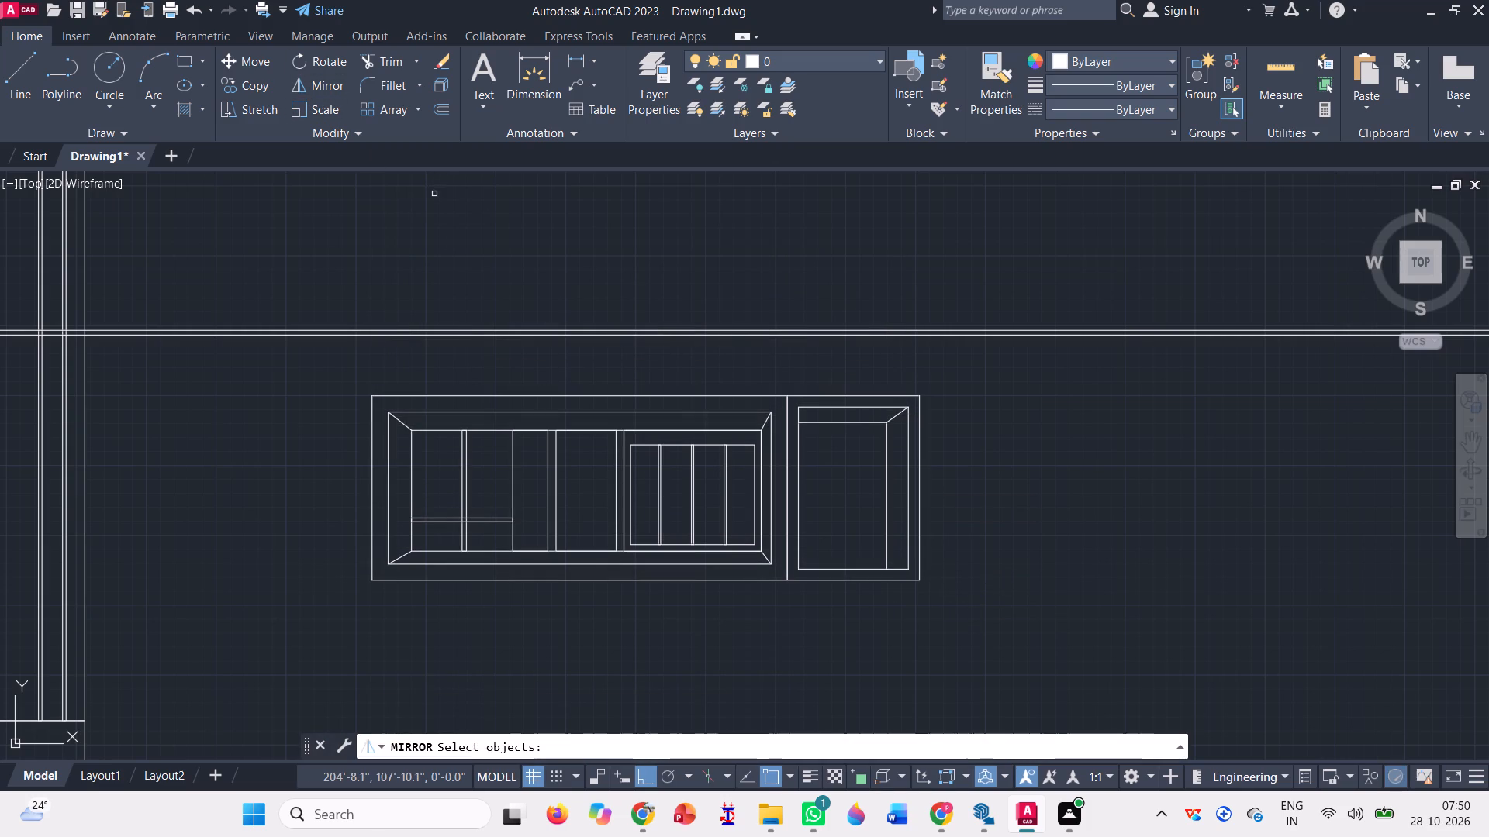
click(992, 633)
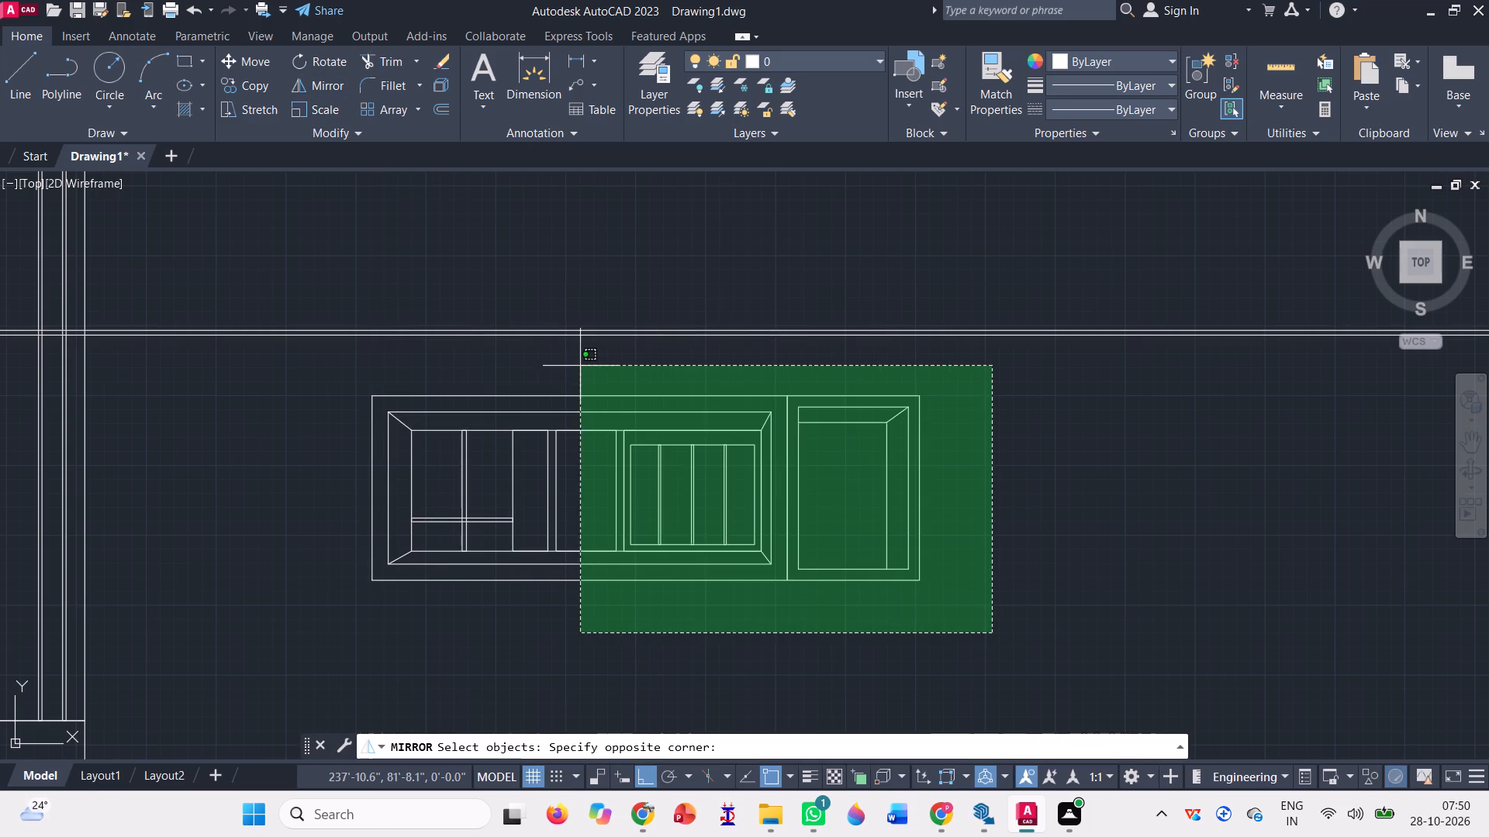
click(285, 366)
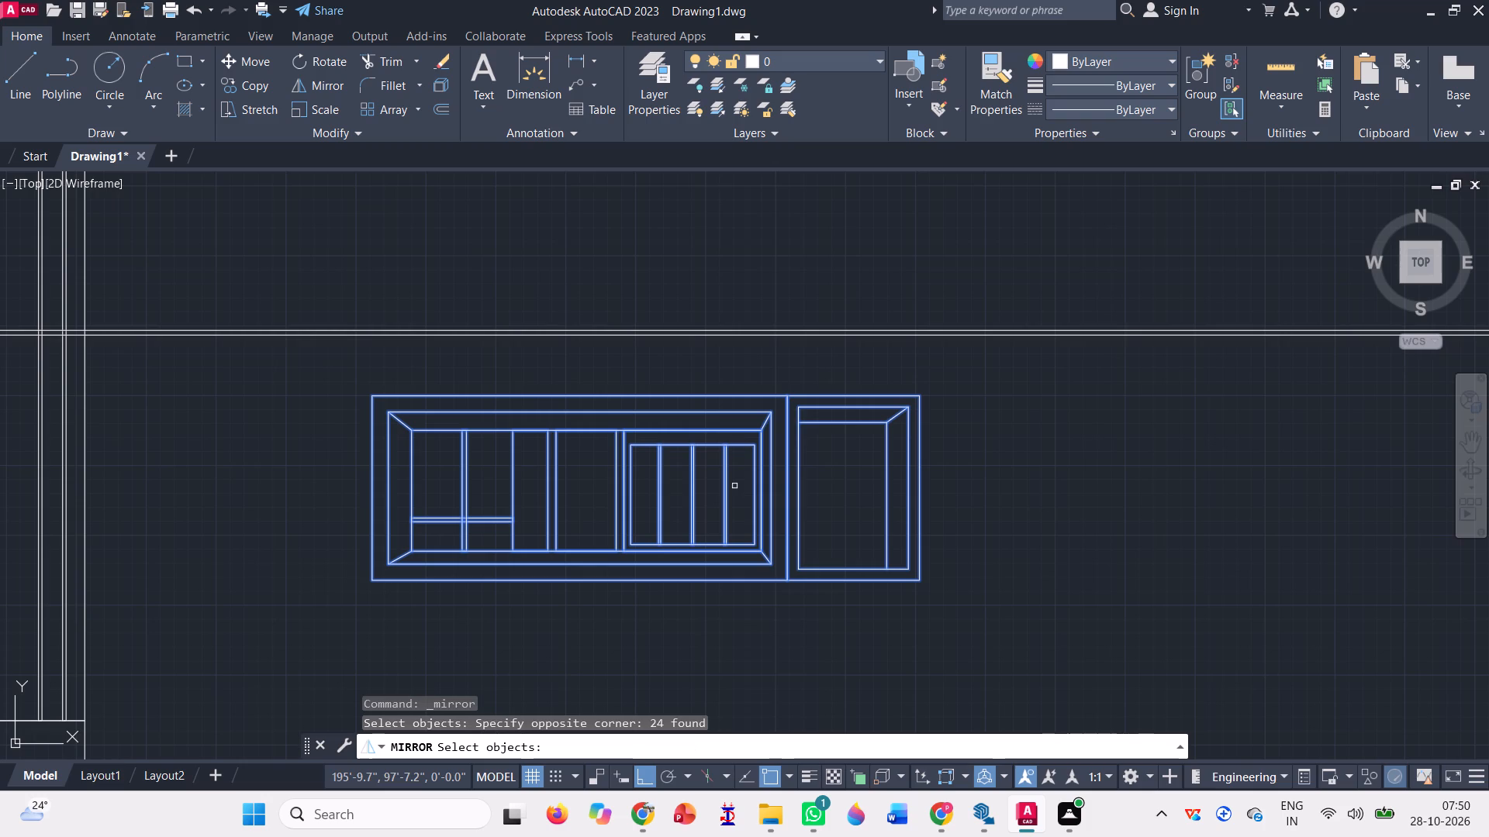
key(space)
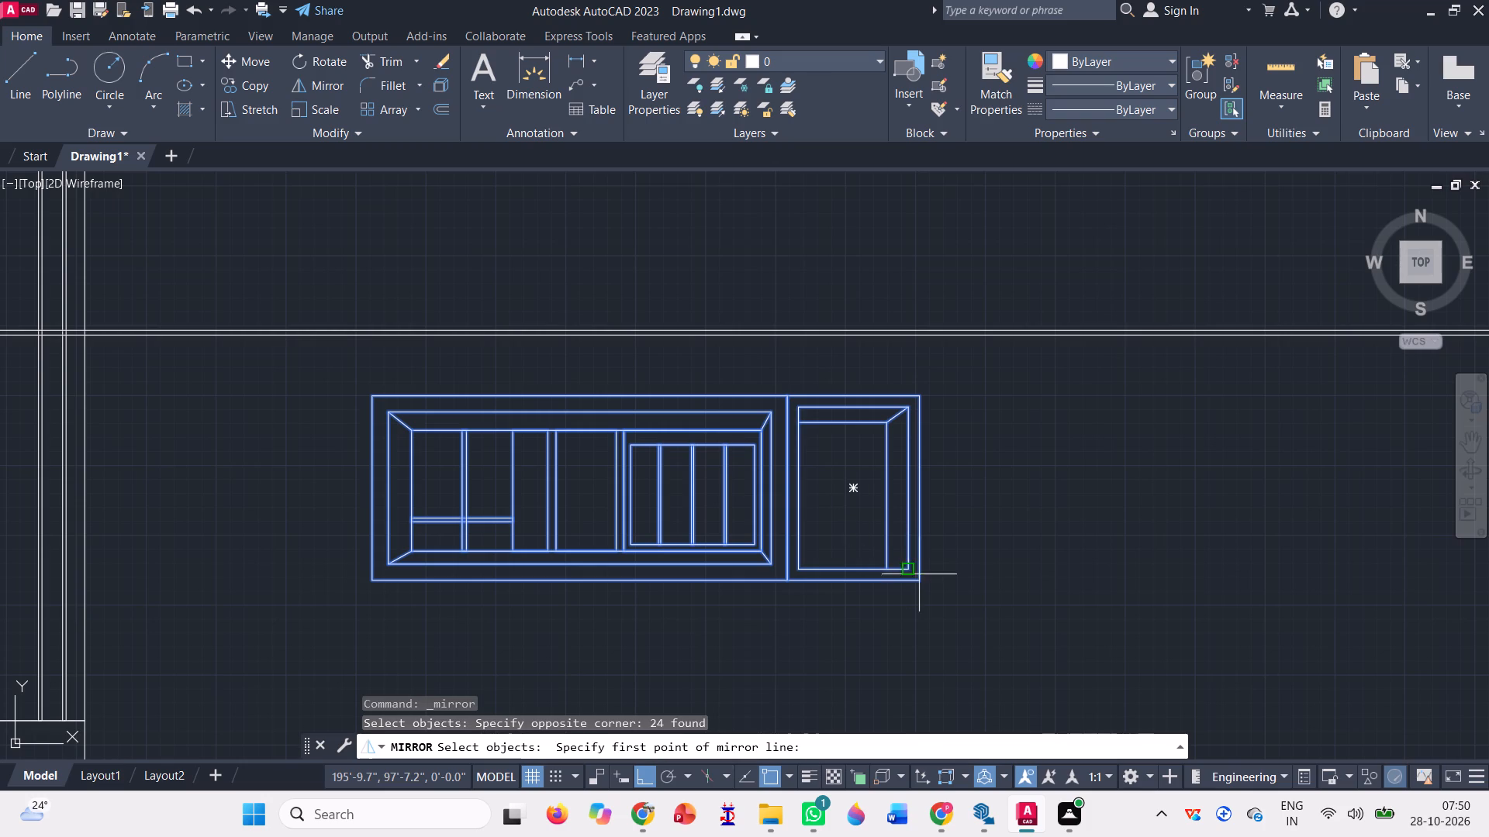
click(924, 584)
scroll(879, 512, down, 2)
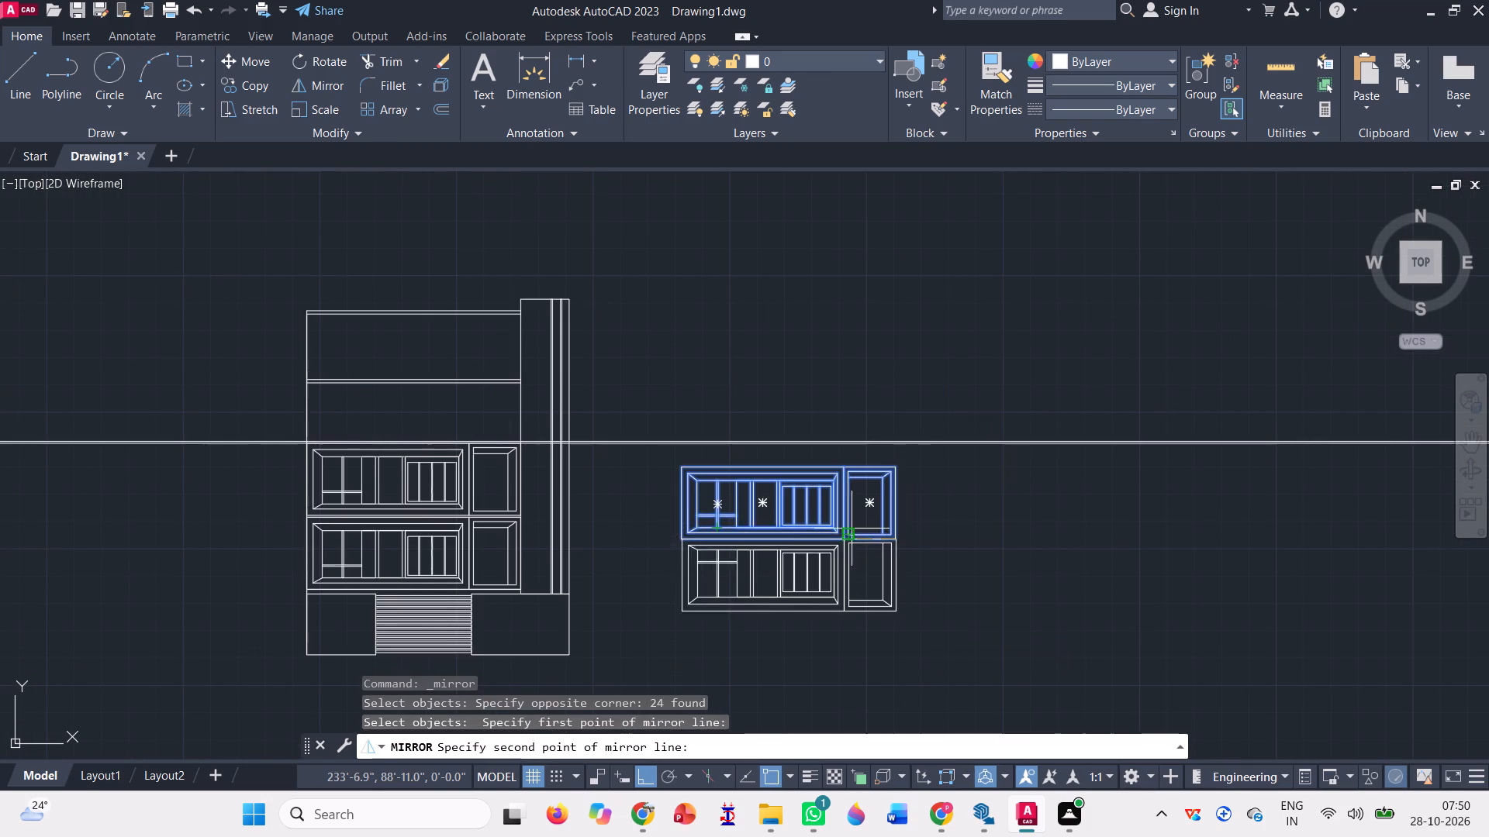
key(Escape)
Mirror the spare window and bay copy about a vertical axis just east of it, keeping the source objects.
click(921, 565)
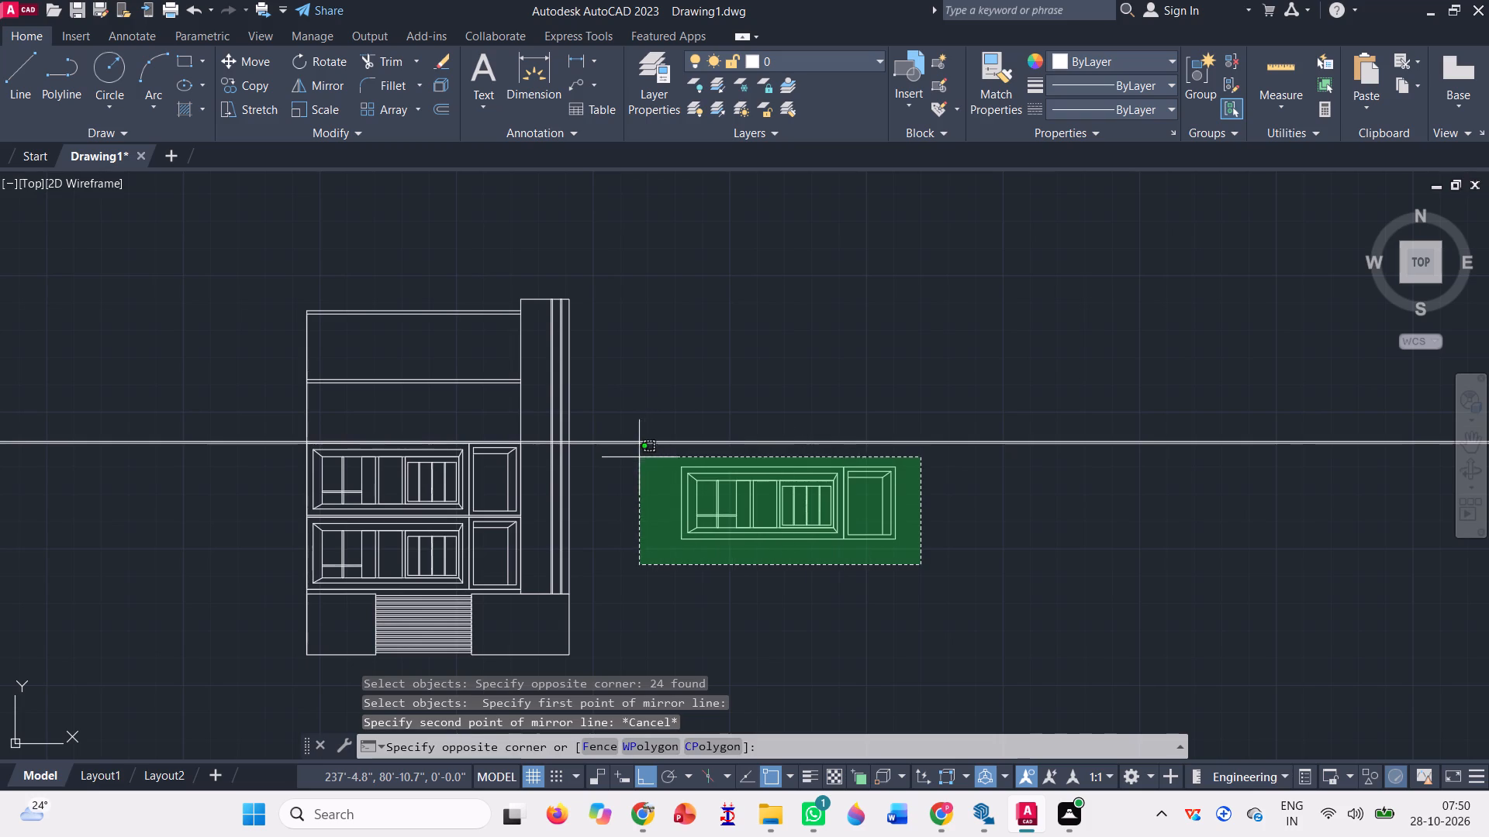
click(634, 461)
click(316, 92)
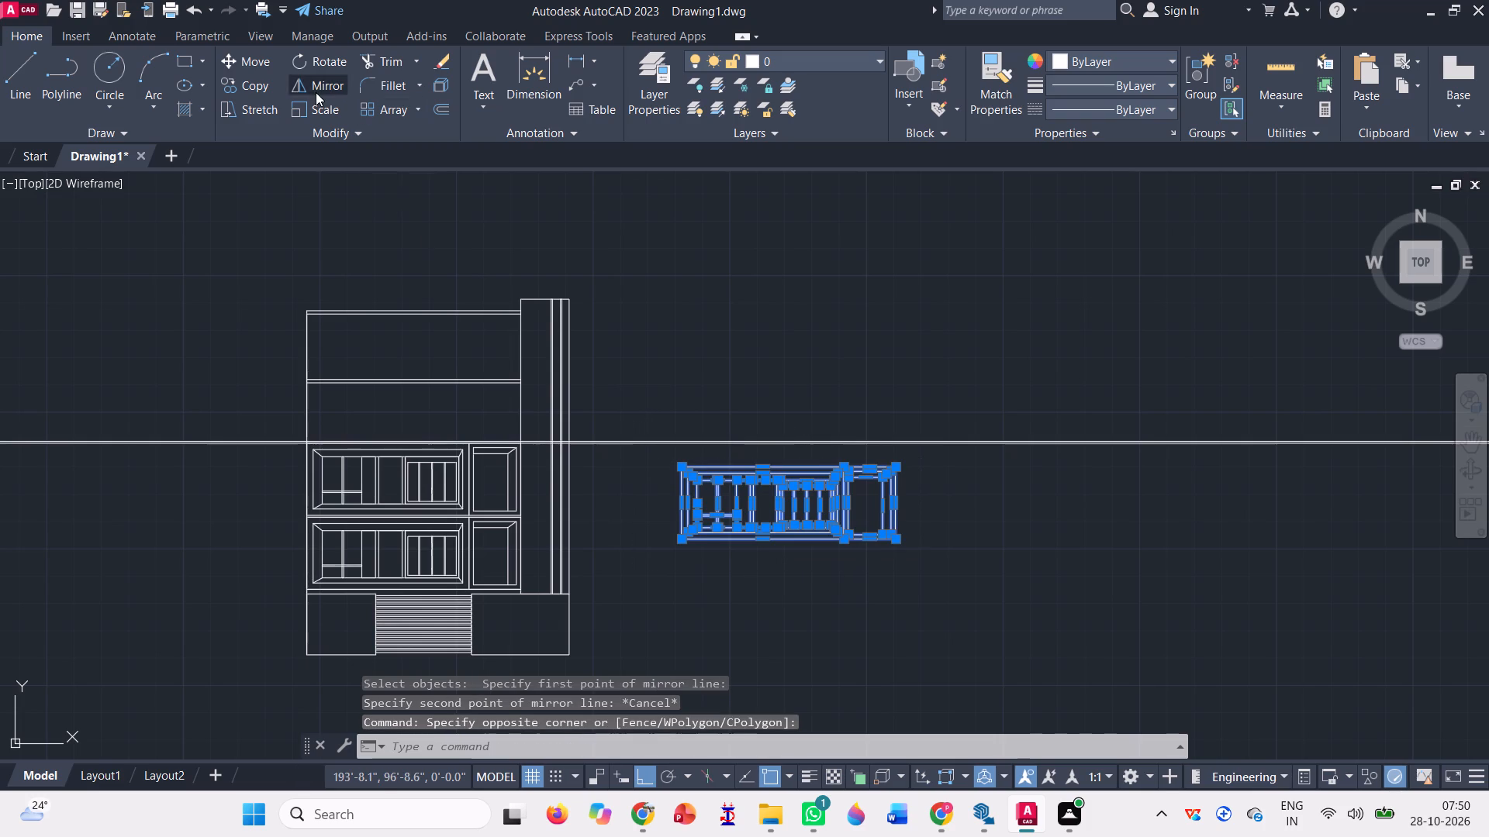
click(923, 524)
click(938, 611)
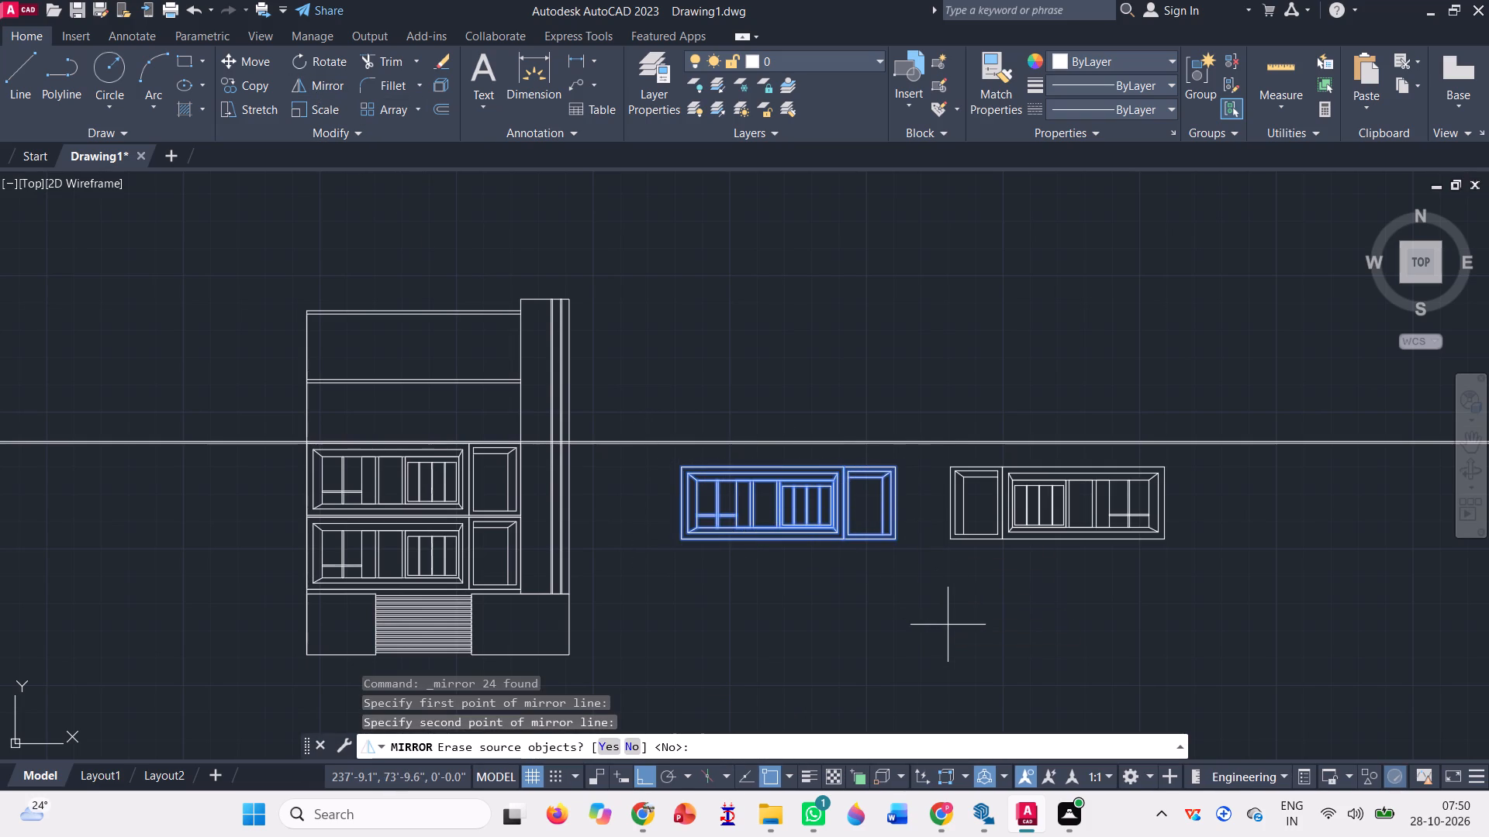
click(943, 589)
key(space)
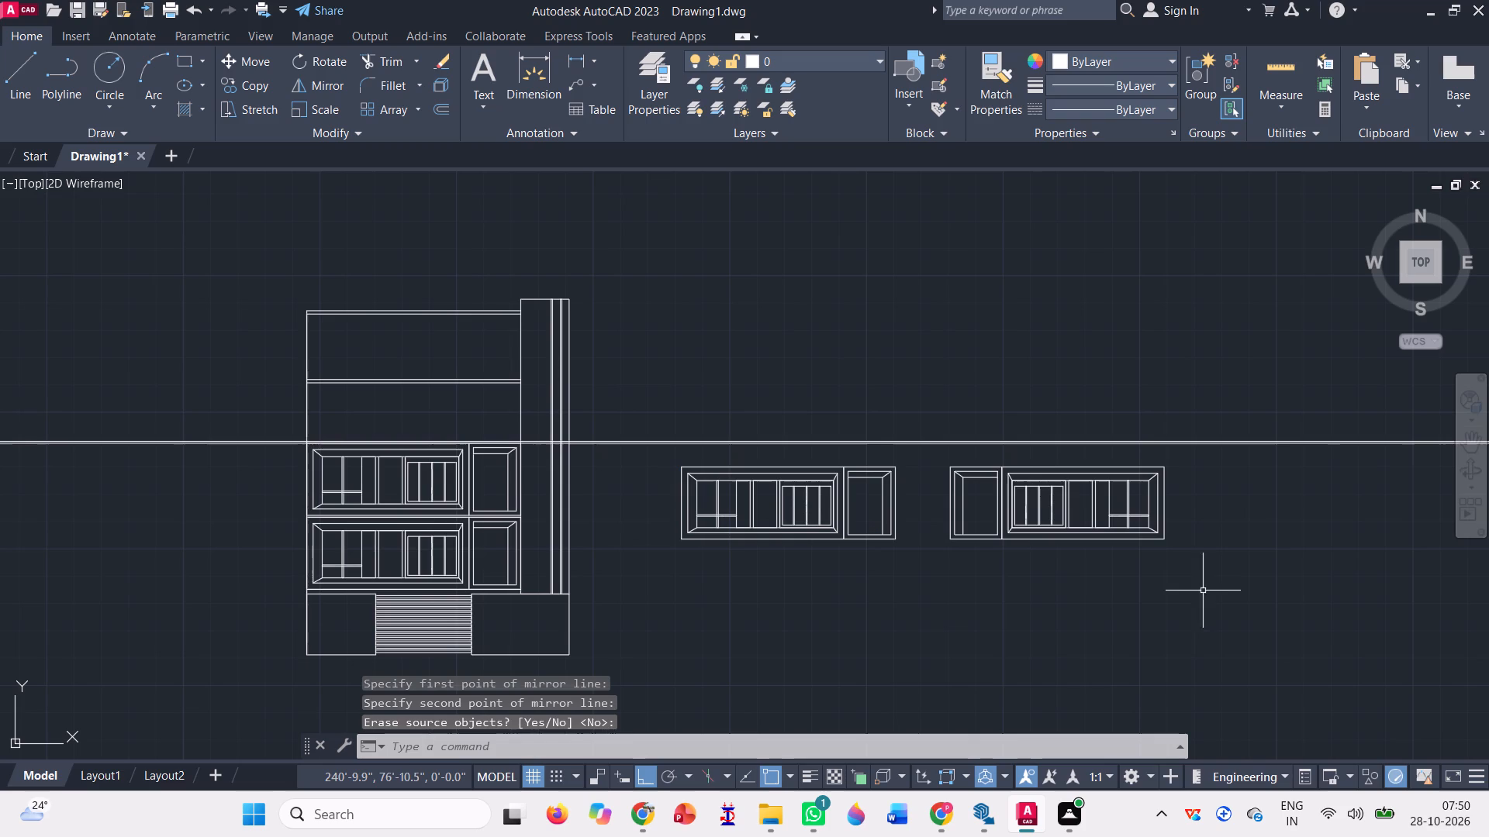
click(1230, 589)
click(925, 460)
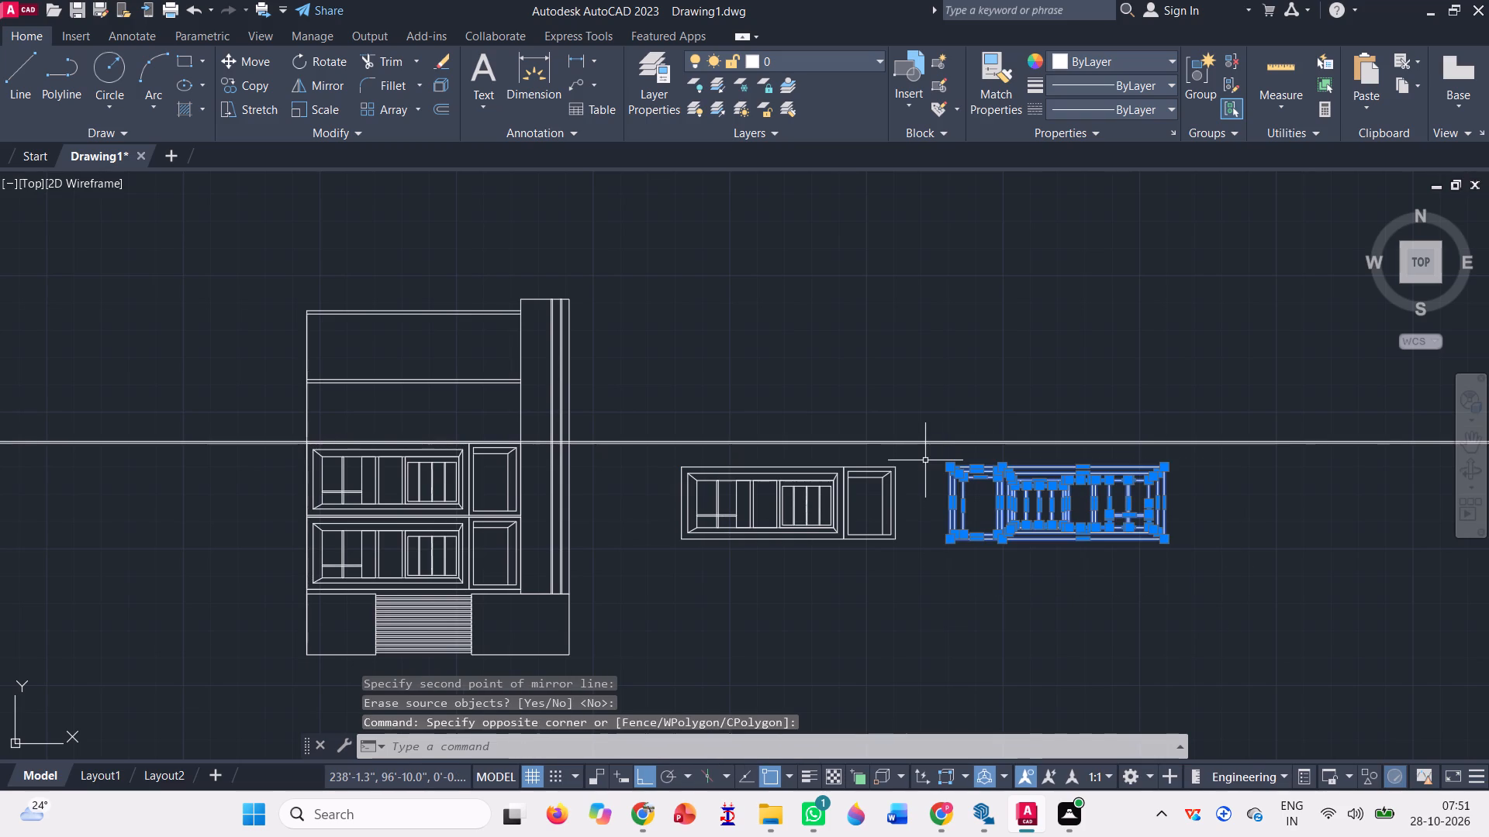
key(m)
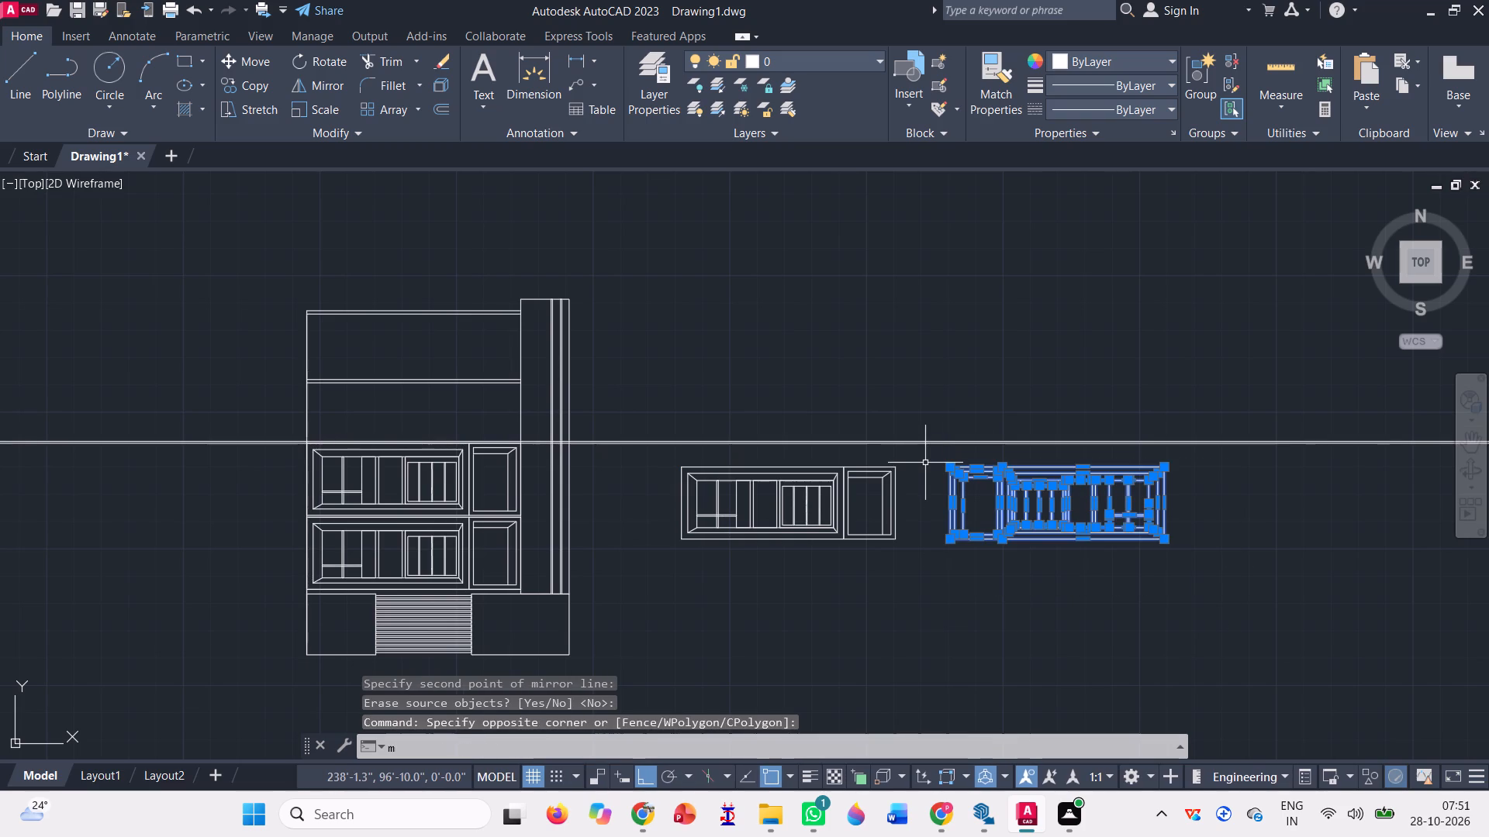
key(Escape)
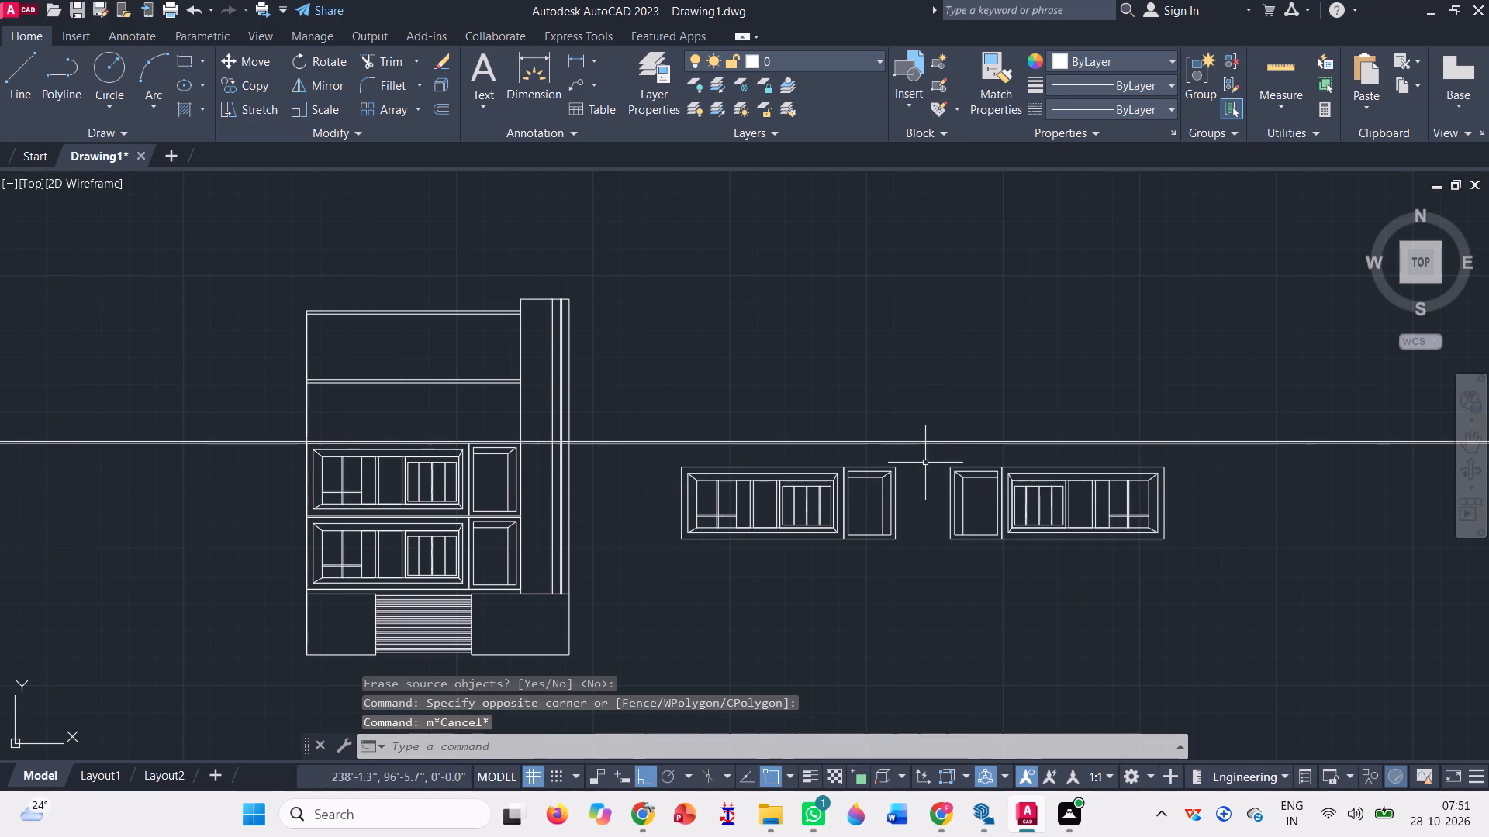
With ortho off, move the mirrored copy so its bottom west corner meets the upper construction line at the building's west edge.
click(1199, 583)
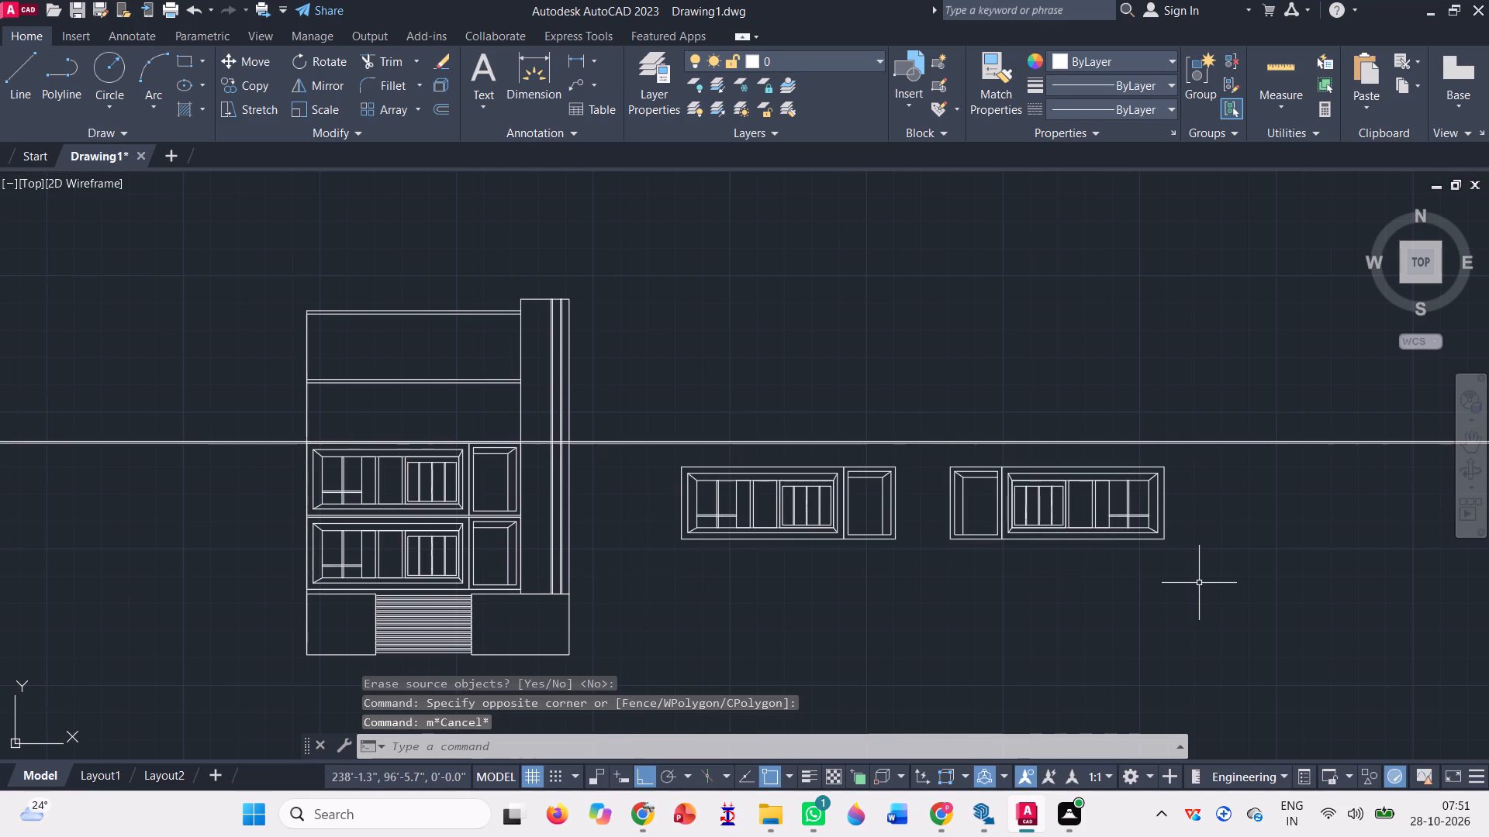
click(923, 453)
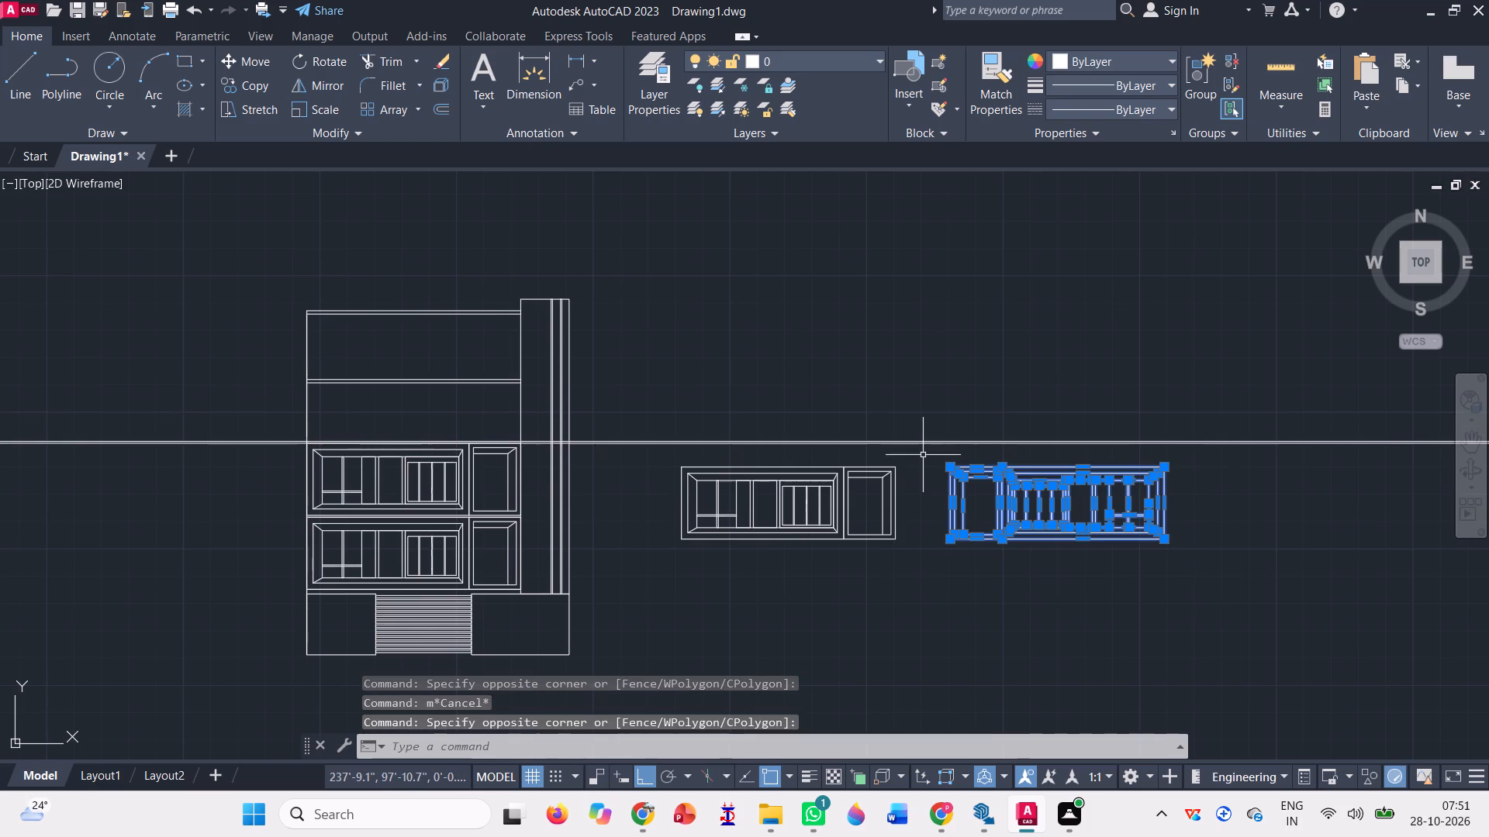
text(m)
key(space)
scroll(937, 535, up, 3)
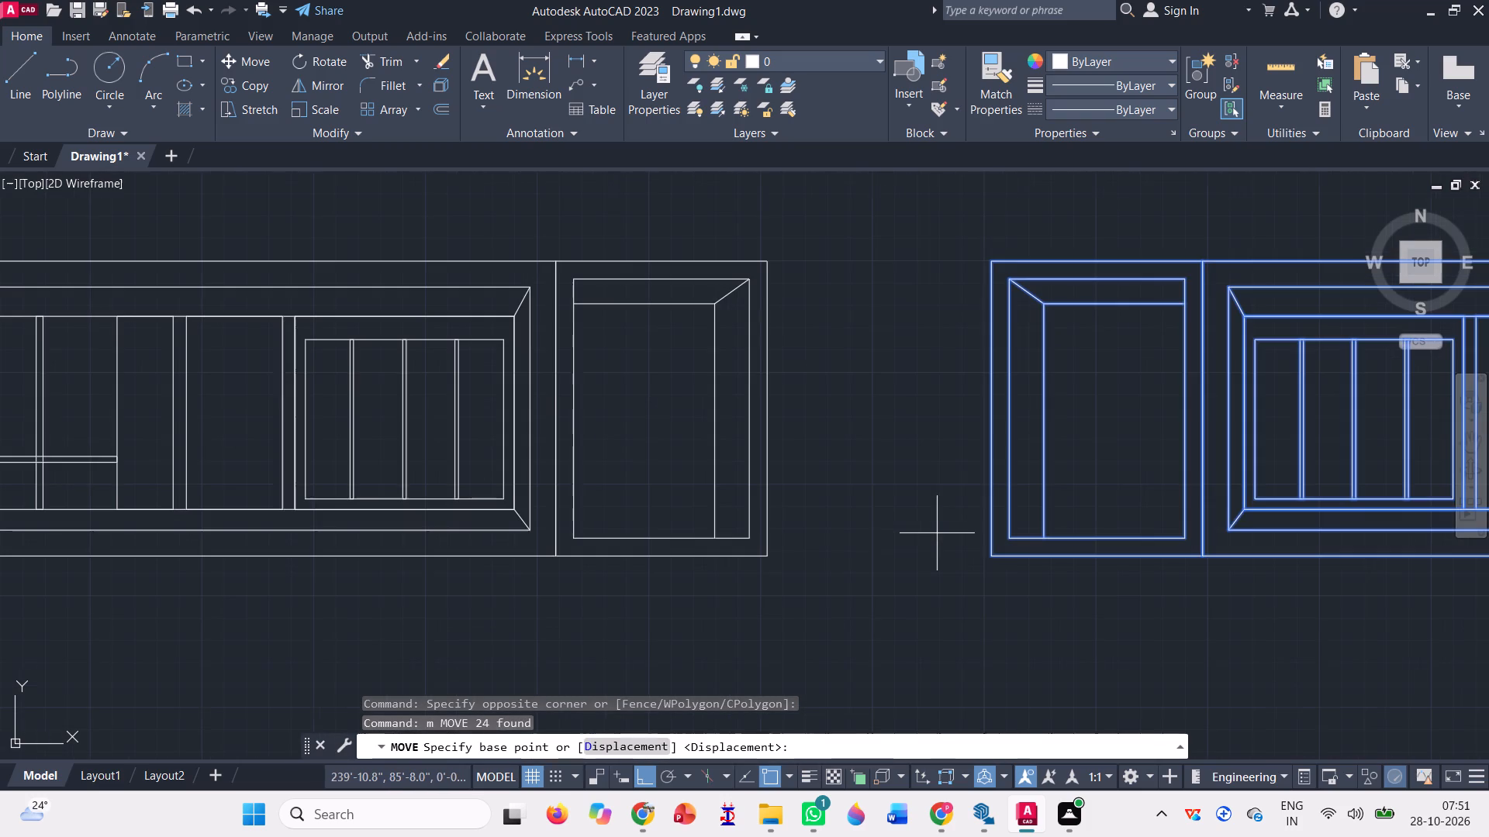
click(988, 552)
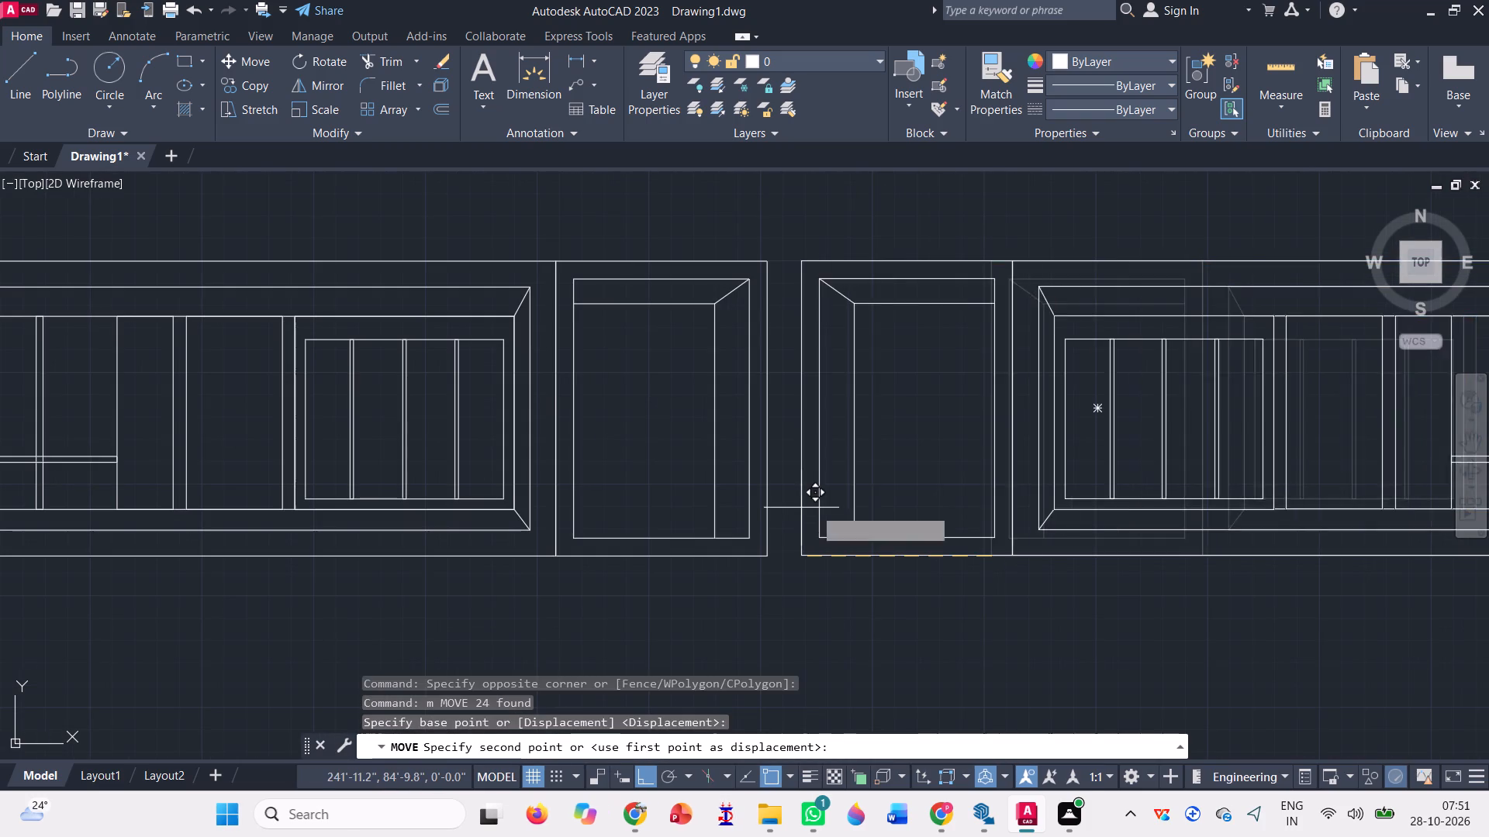
scroll(875, 443, down, 3)
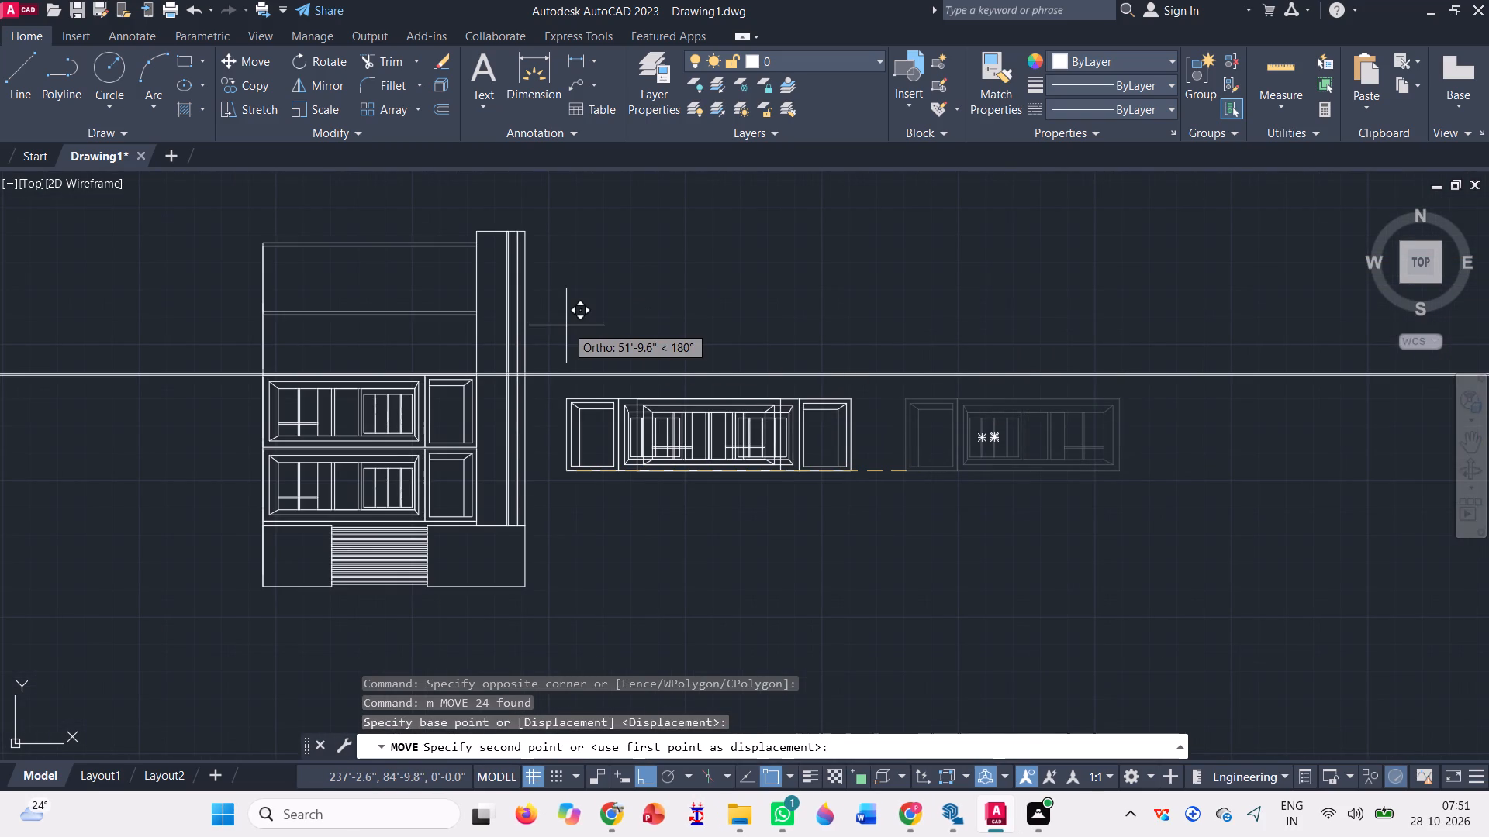
key(F8)
scroll(240, 356, up, 2)
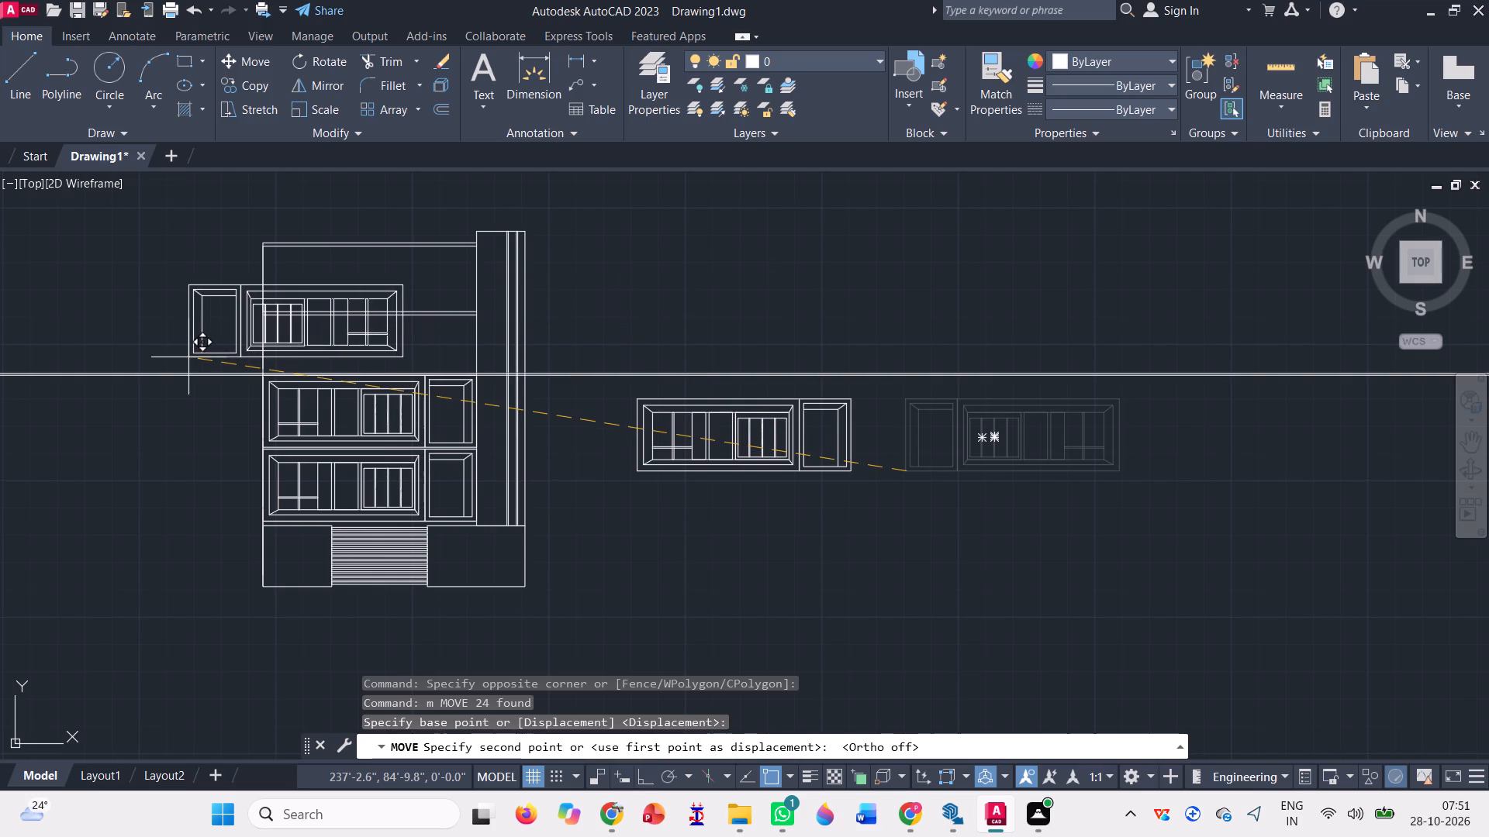
scroll(188, 356, up, 1)
scroll(370, 431, up, 3)
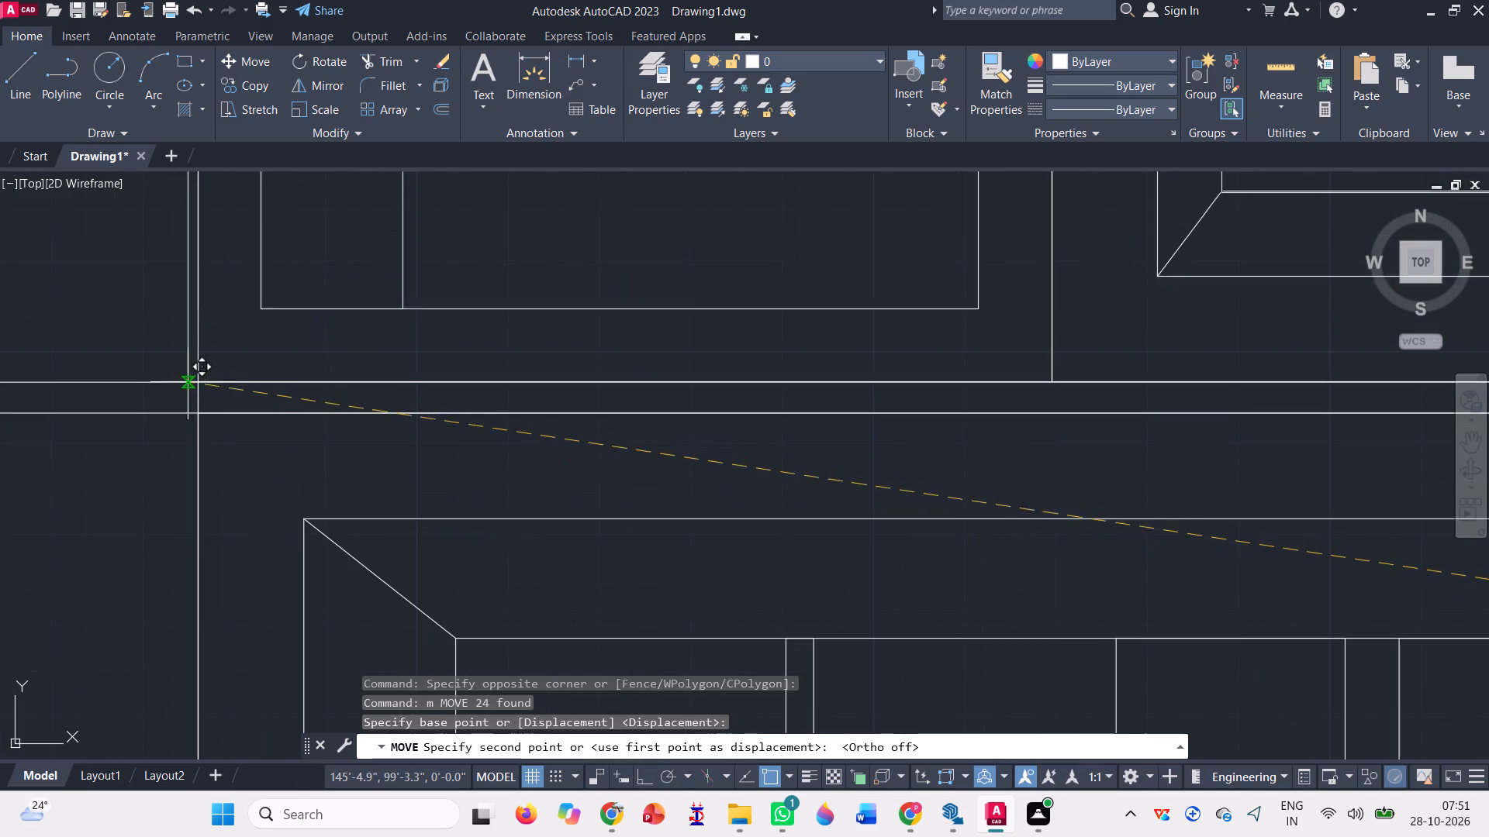
click(199, 381)
Erase the two old floor lines that cross the upper part of the mirrored third upper floor's window and bay.
scroll(282, 412, down, 4)
scroll(368, 429, down, 1)
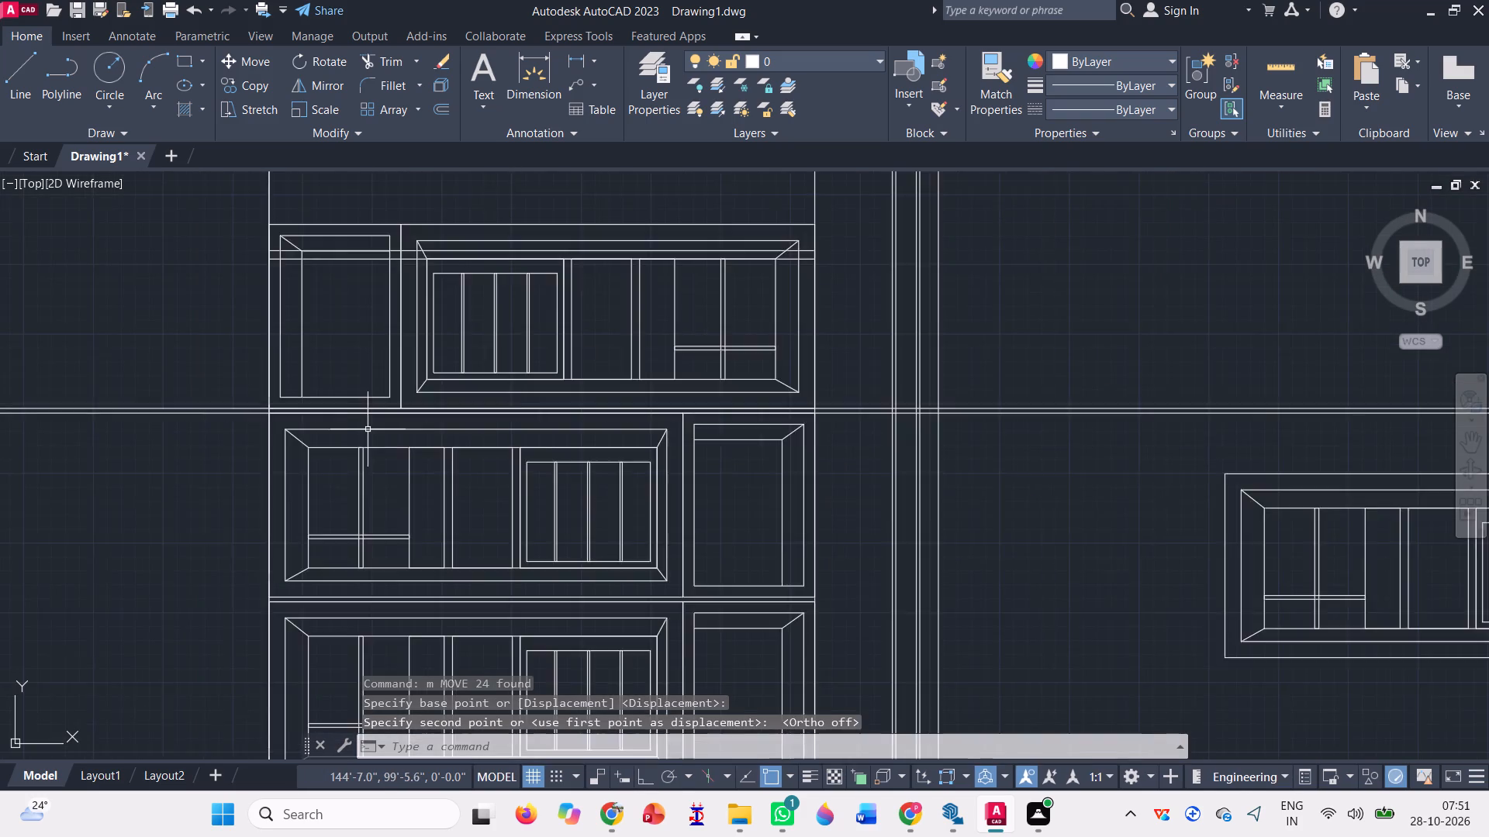
scroll(368, 429, down, 1)
scroll(346, 374, up, 3)
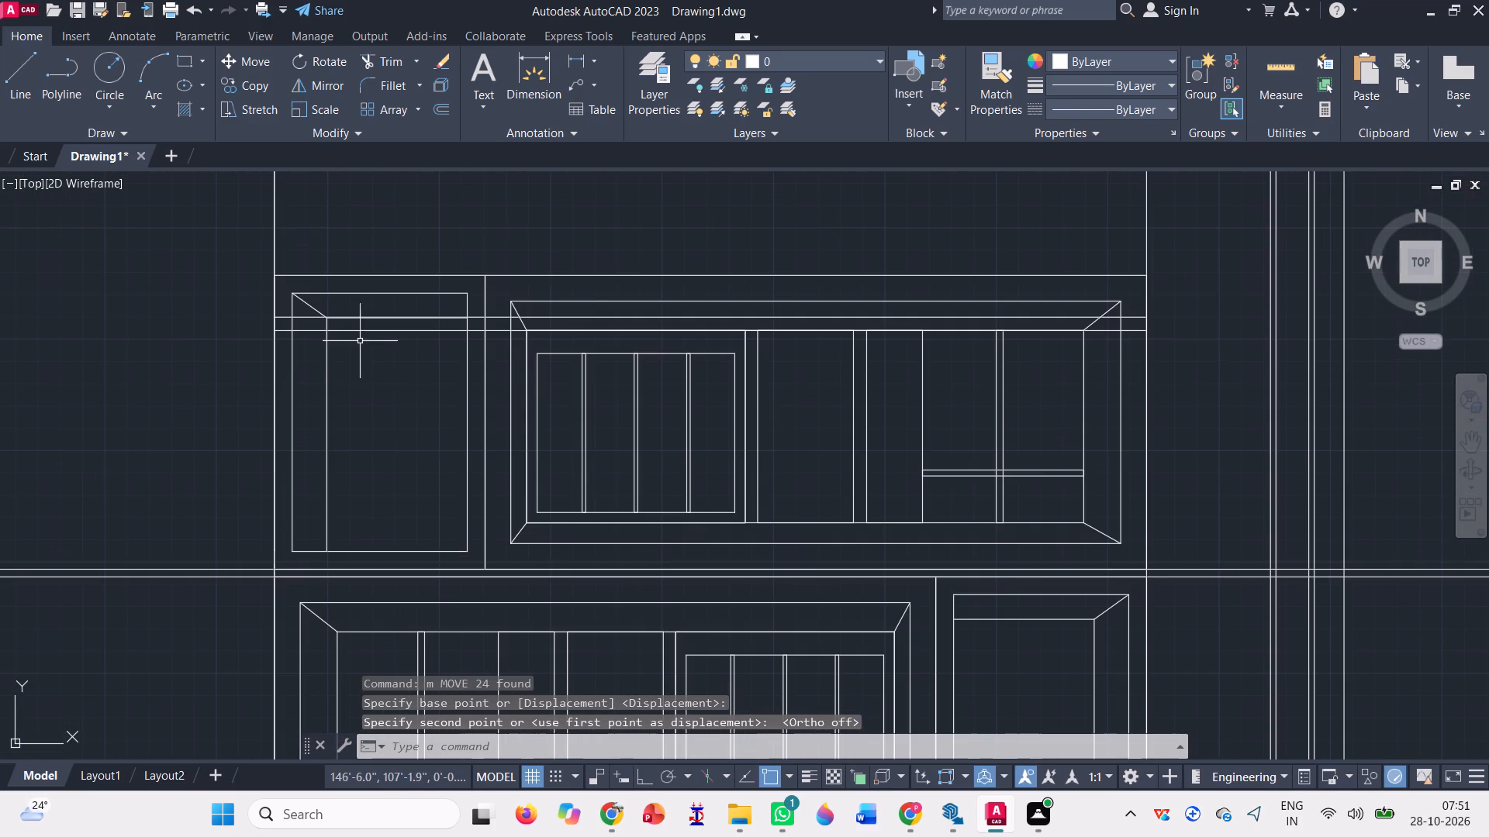
scroll(283, 318, up, 4)
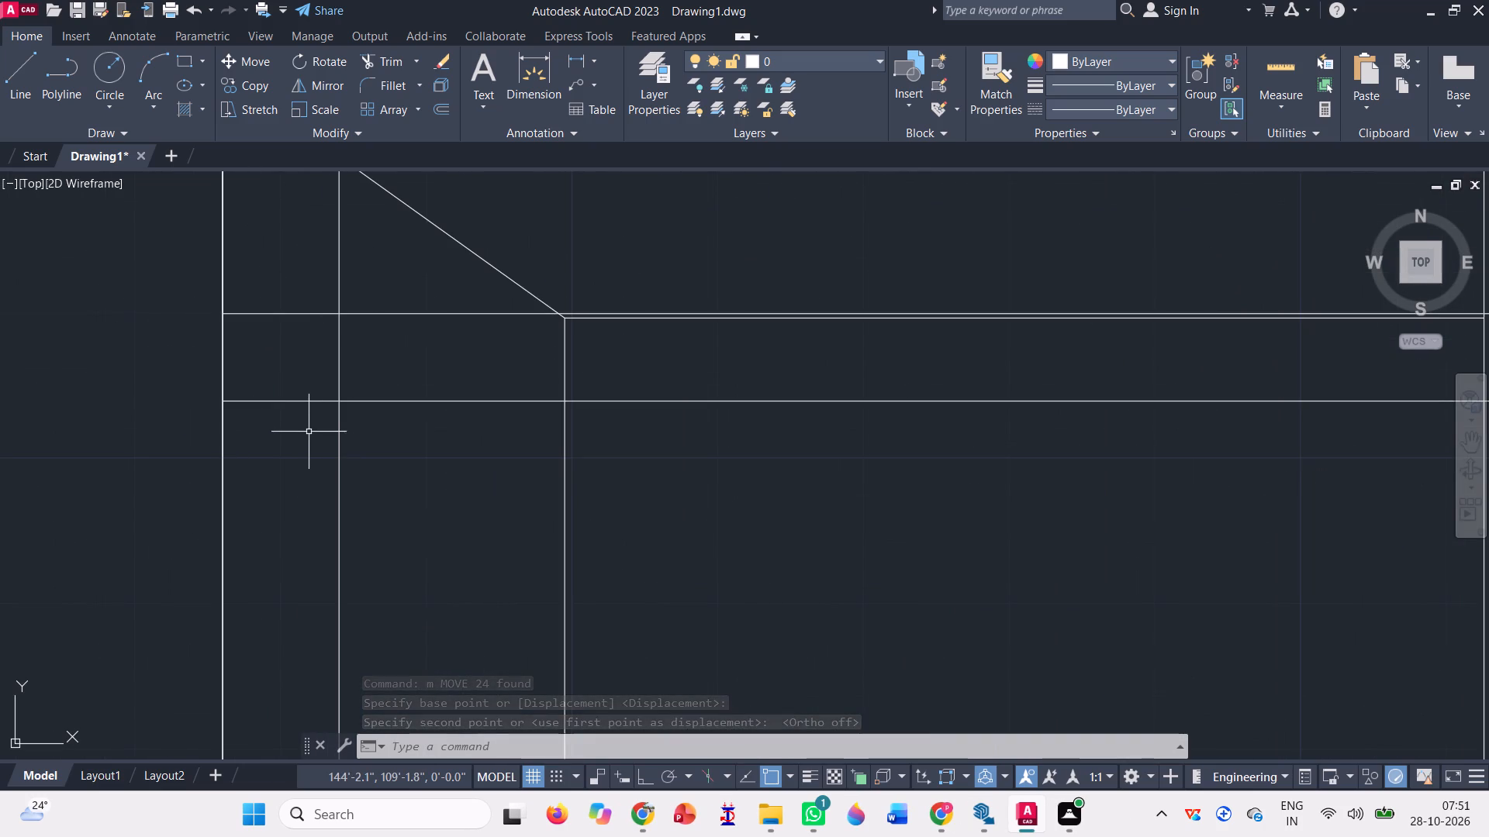
click(295, 422)
click(244, 297)
scroll(589, 413, down, 3)
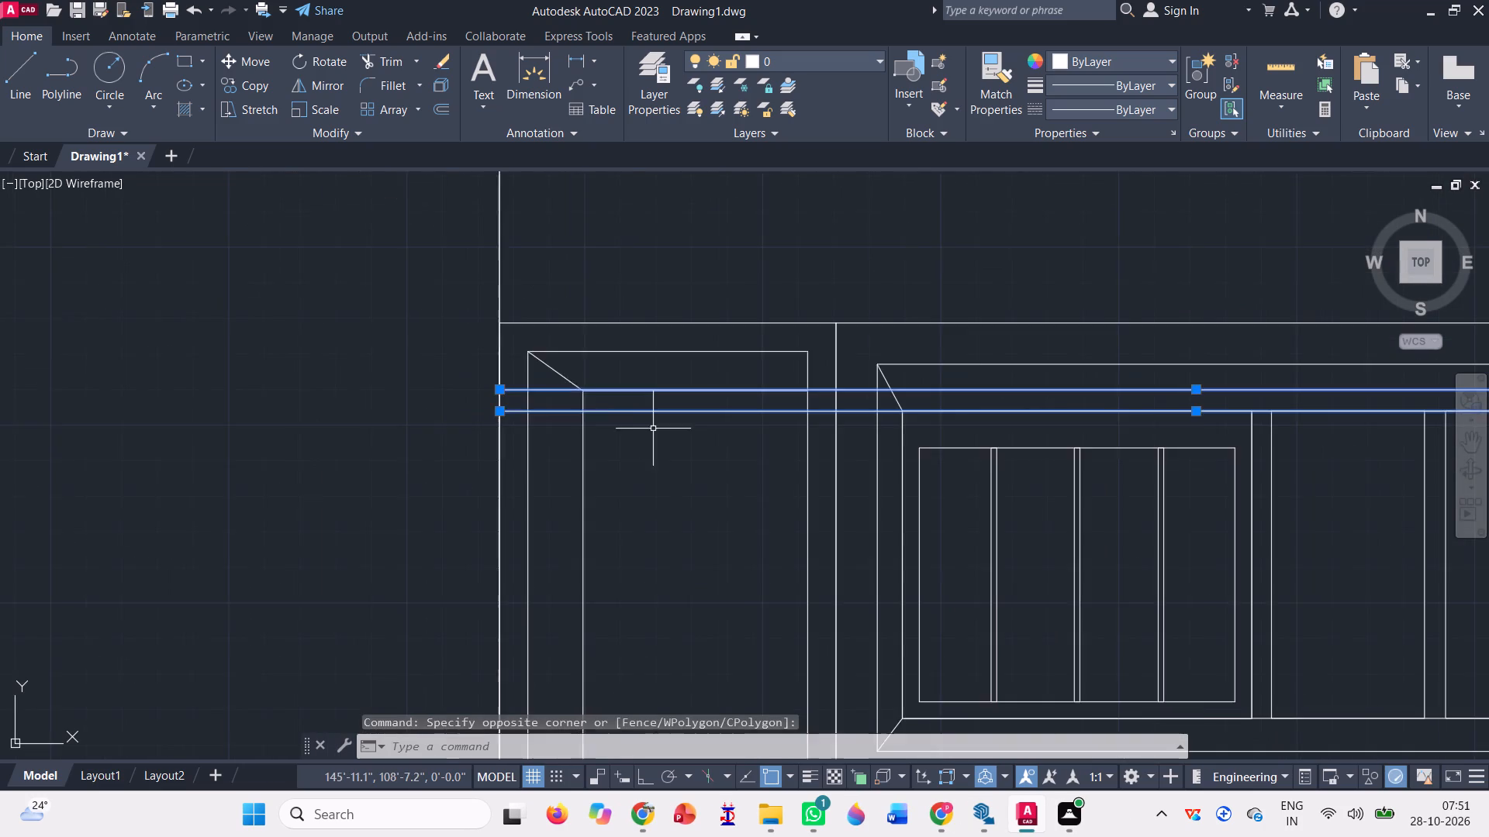
scroll(662, 429, down, 2)
scroll(524, 381, down, 1)
key(Delete)
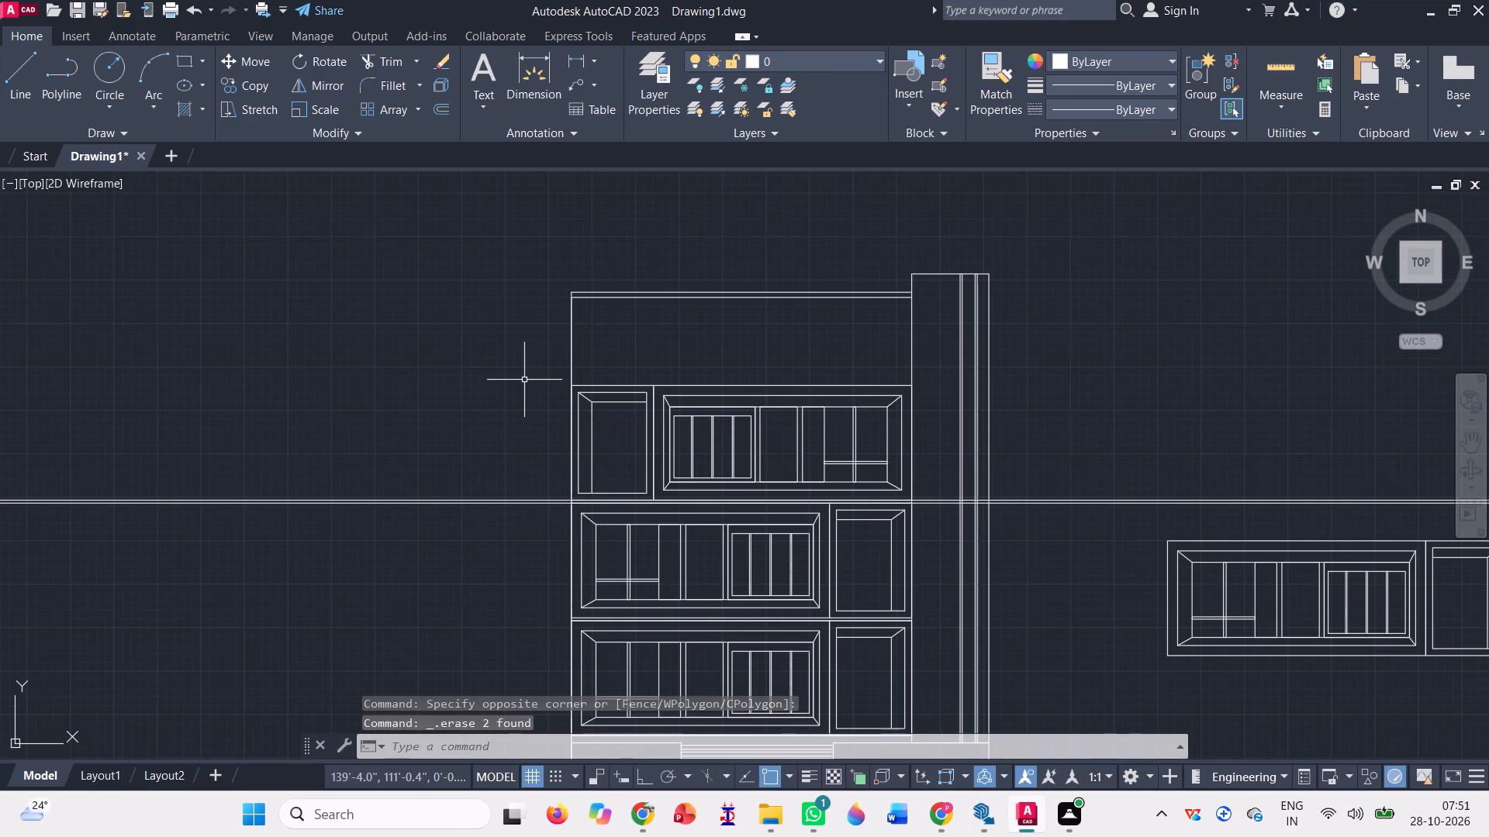
Move the two construction lines up so the lower one meets the top west corner of the third upper floor's bay.
scroll(524, 380, down, 1)
click(472, 465)
click(417, 391)
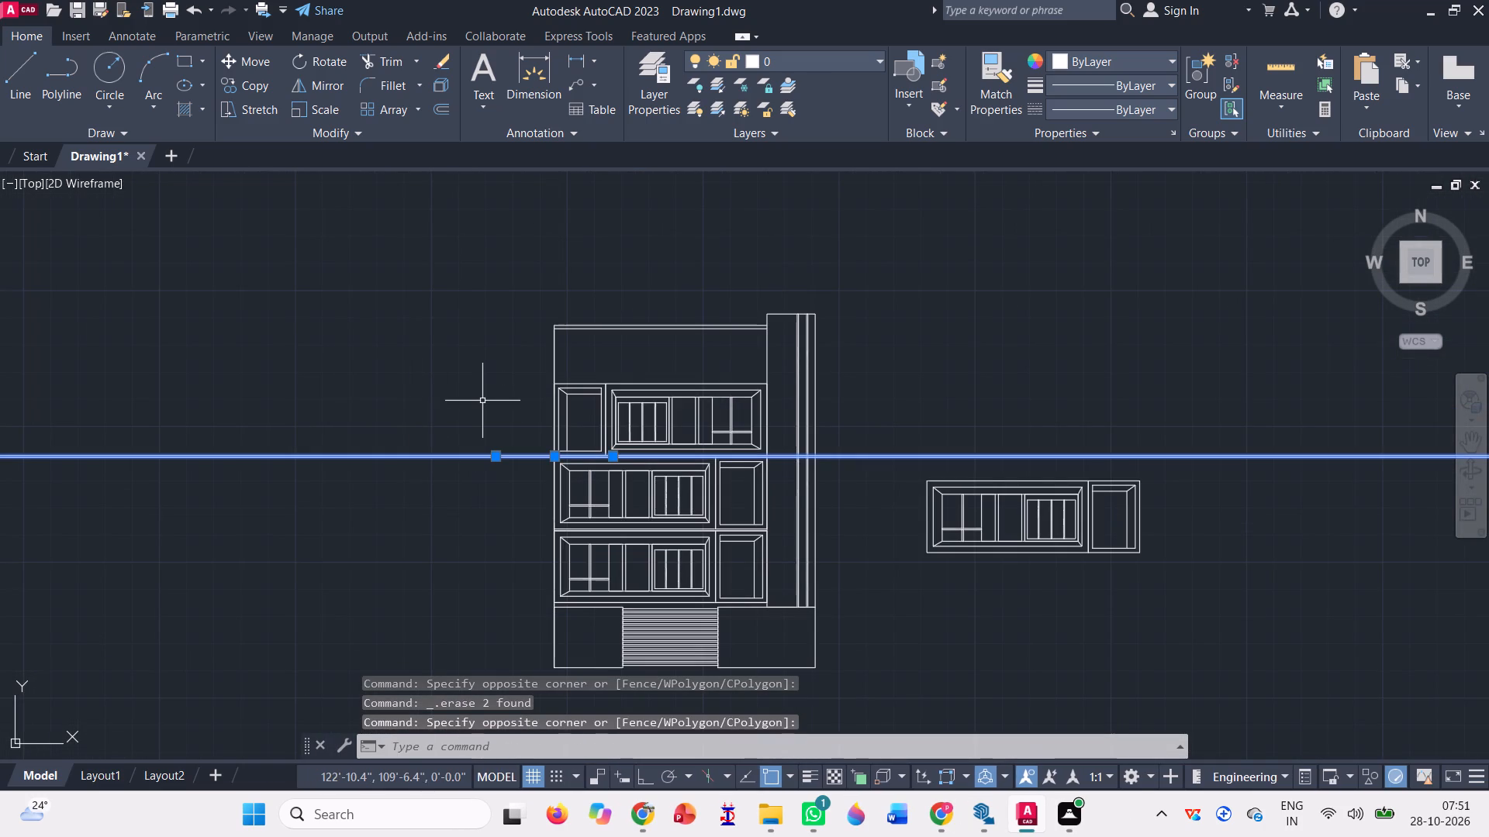
text(m)
key(space)
scroll(524, 451, up, 3)
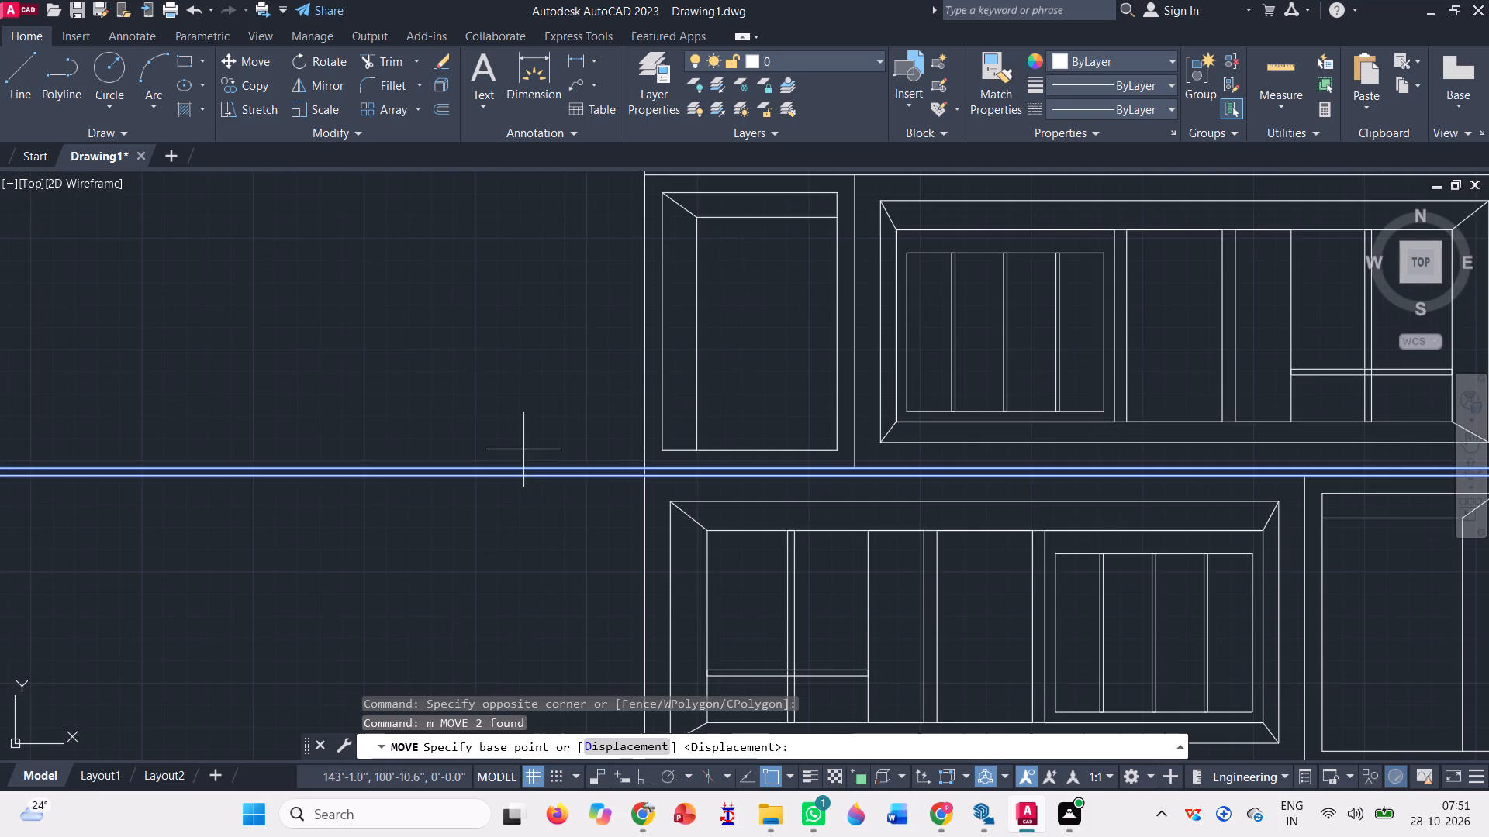
click(643, 474)
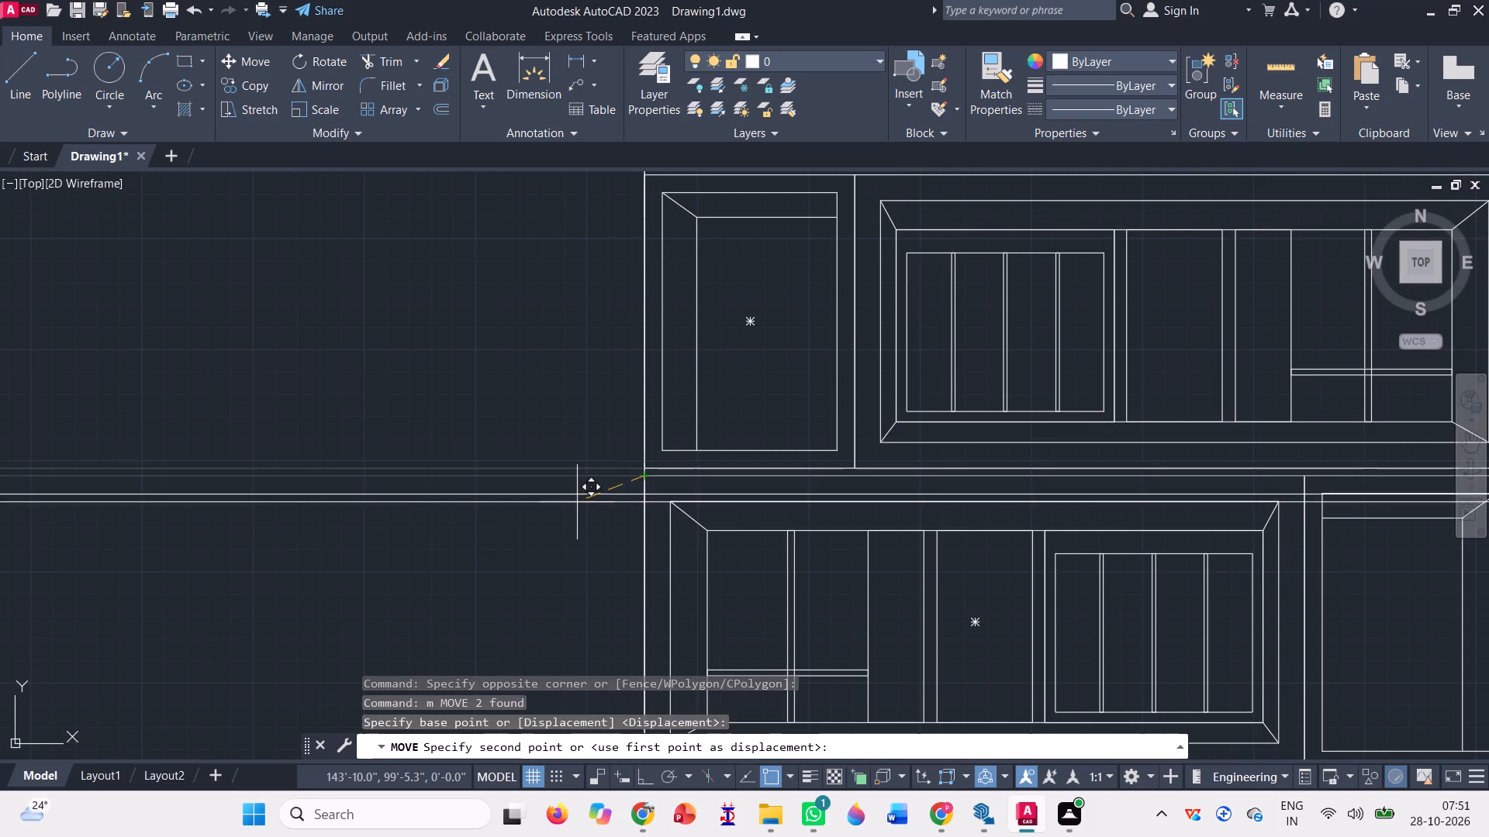
scroll(576, 501, down, 2)
scroll(606, 376, up, 3)
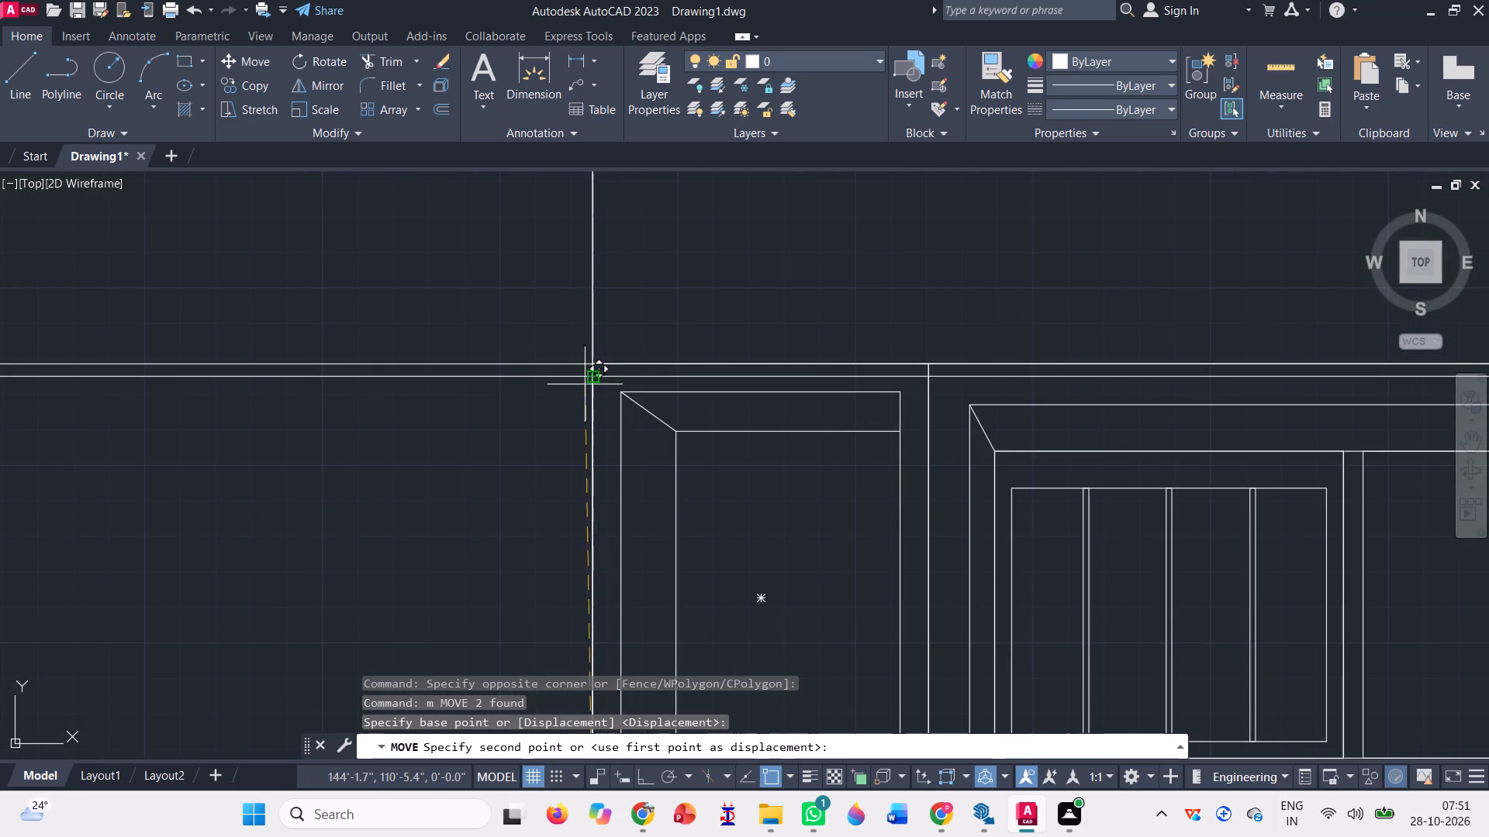
scroll(591, 348, up, 4)
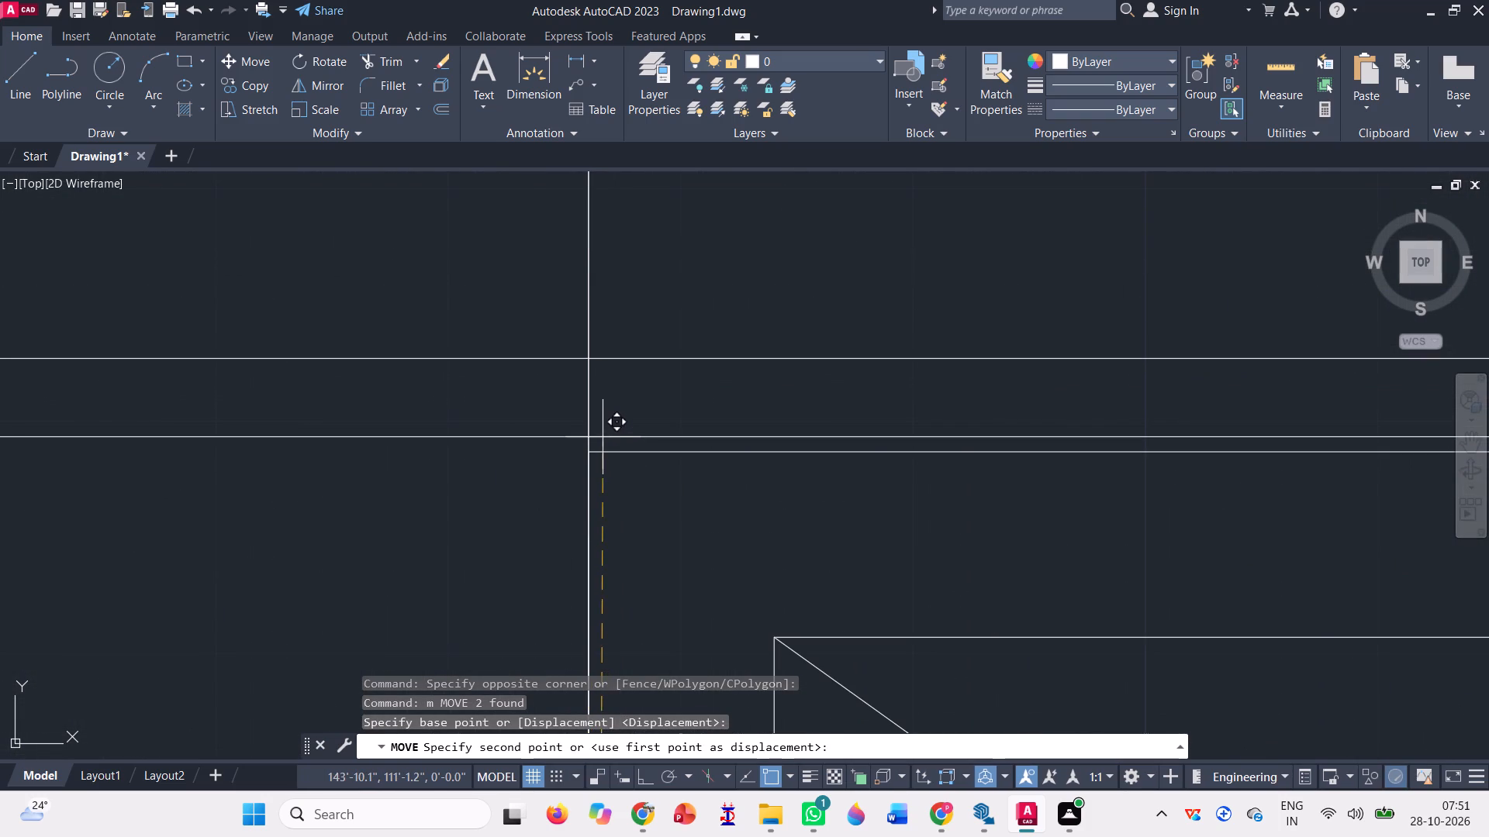
click(588, 448)
scroll(538, 434, down, 5)
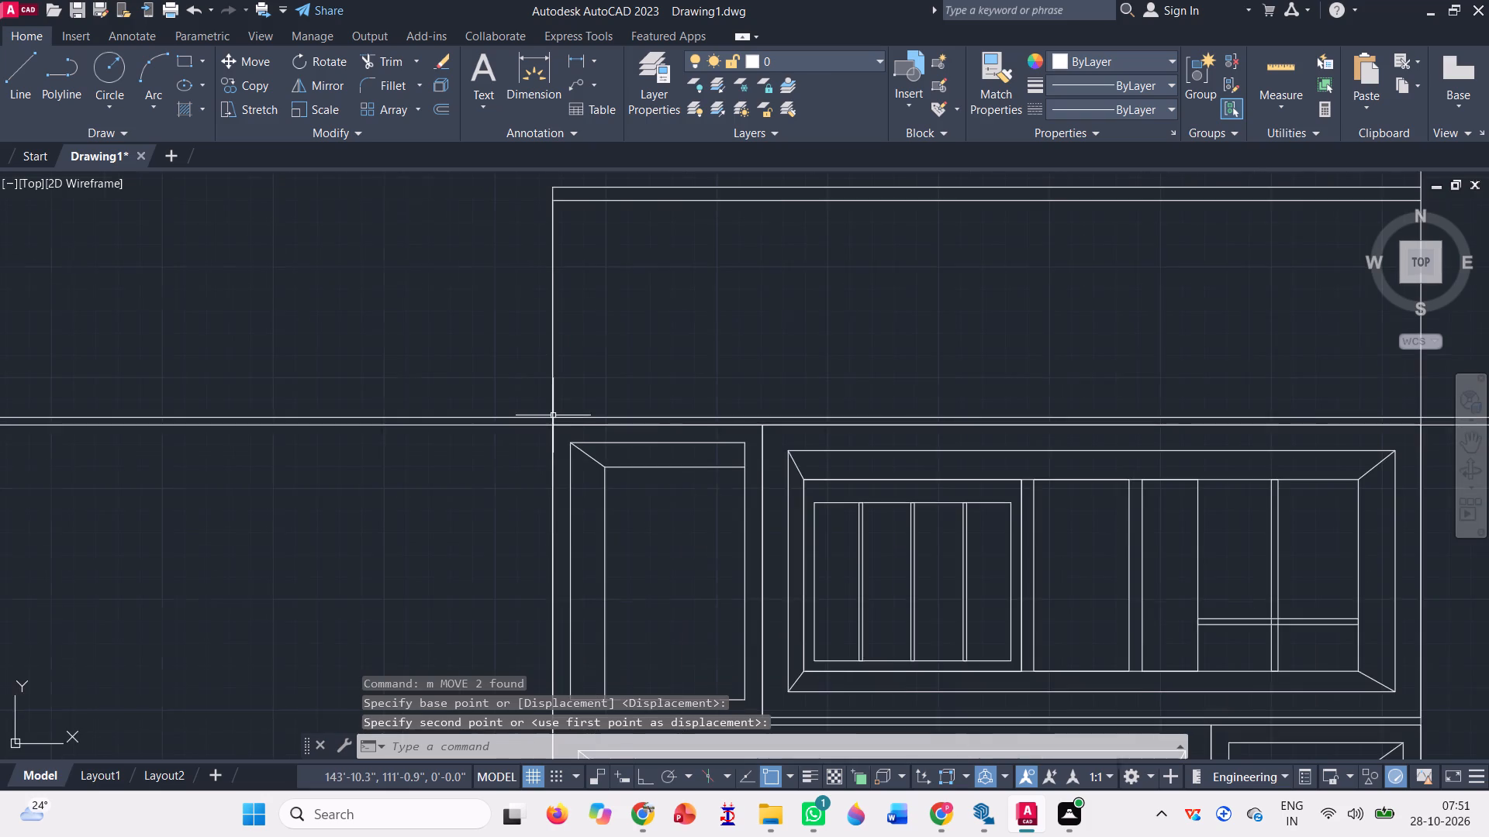
Erase the two old horizontal roof lines above the third upper floor.
scroll(553, 415, down, 1)
scroll(541, 332, down, 1)
click(669, 358)
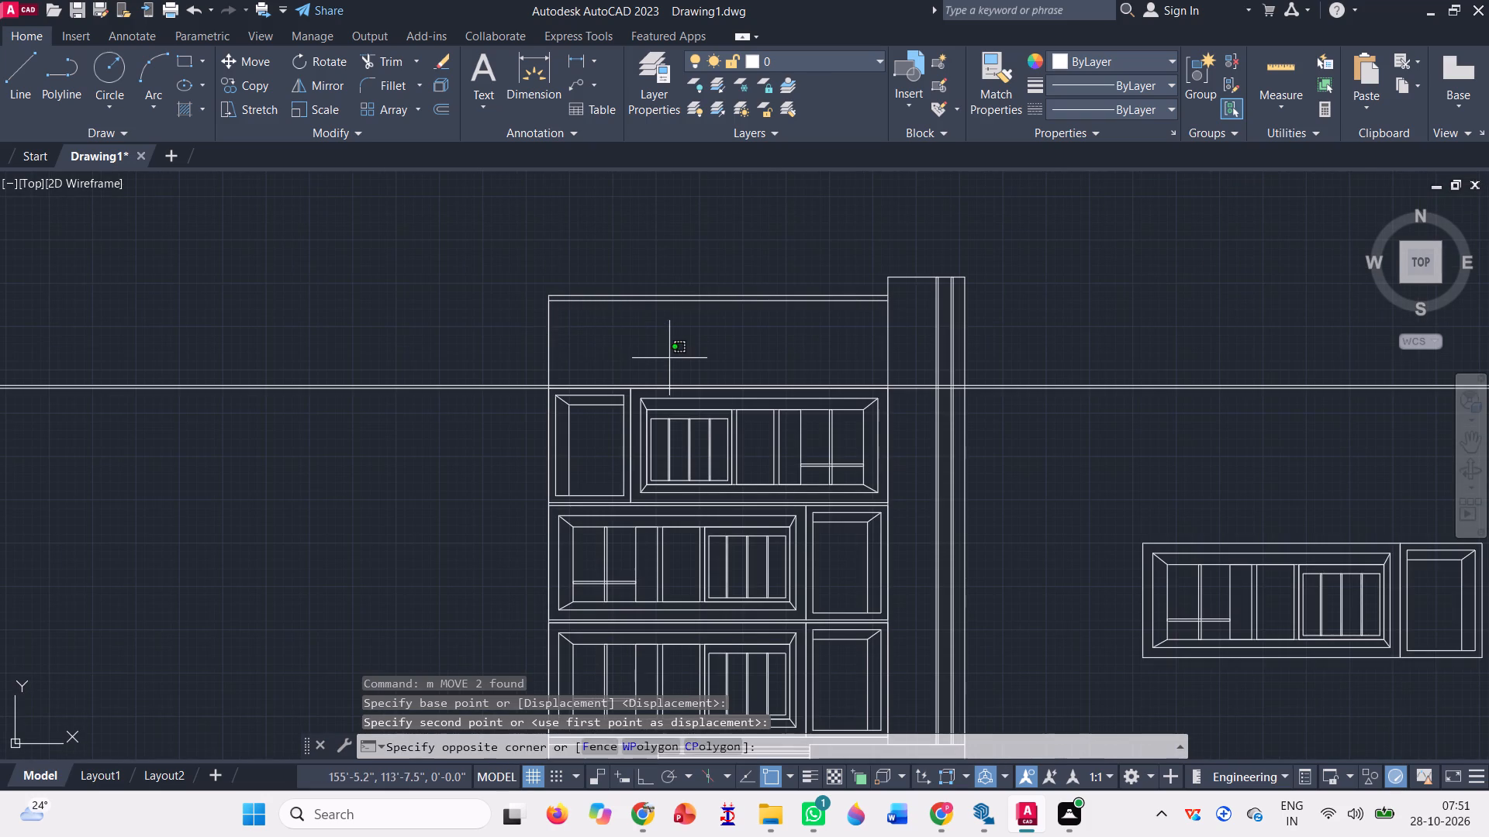
click(616, 289)
key(Delete)
Mirror the spare window and bay copy about a vertical axis just east of it with ortho on, keeping the source objects.
scroll(478, 321, down, 2)
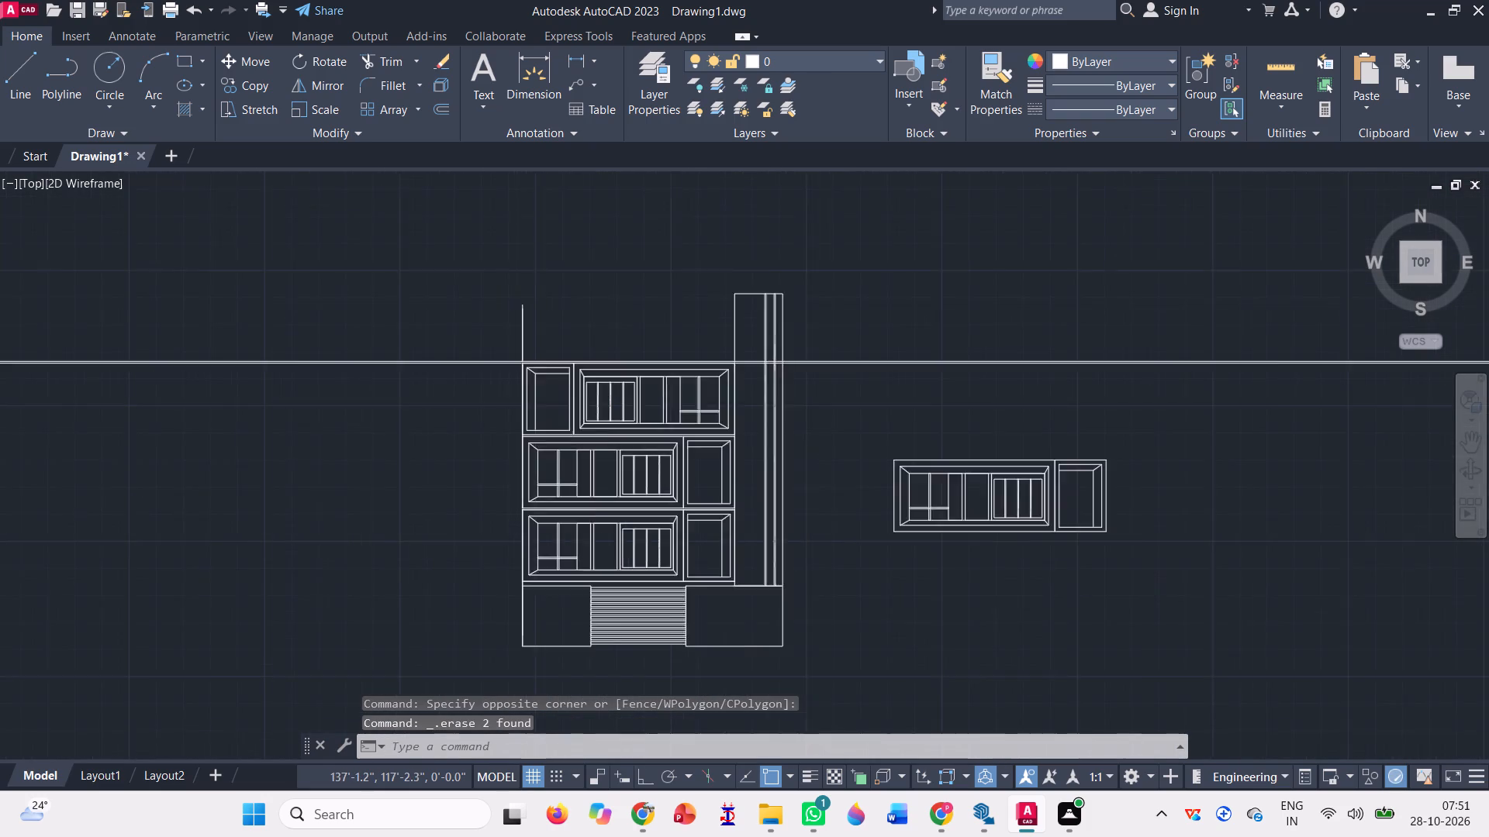
click(964, 486)
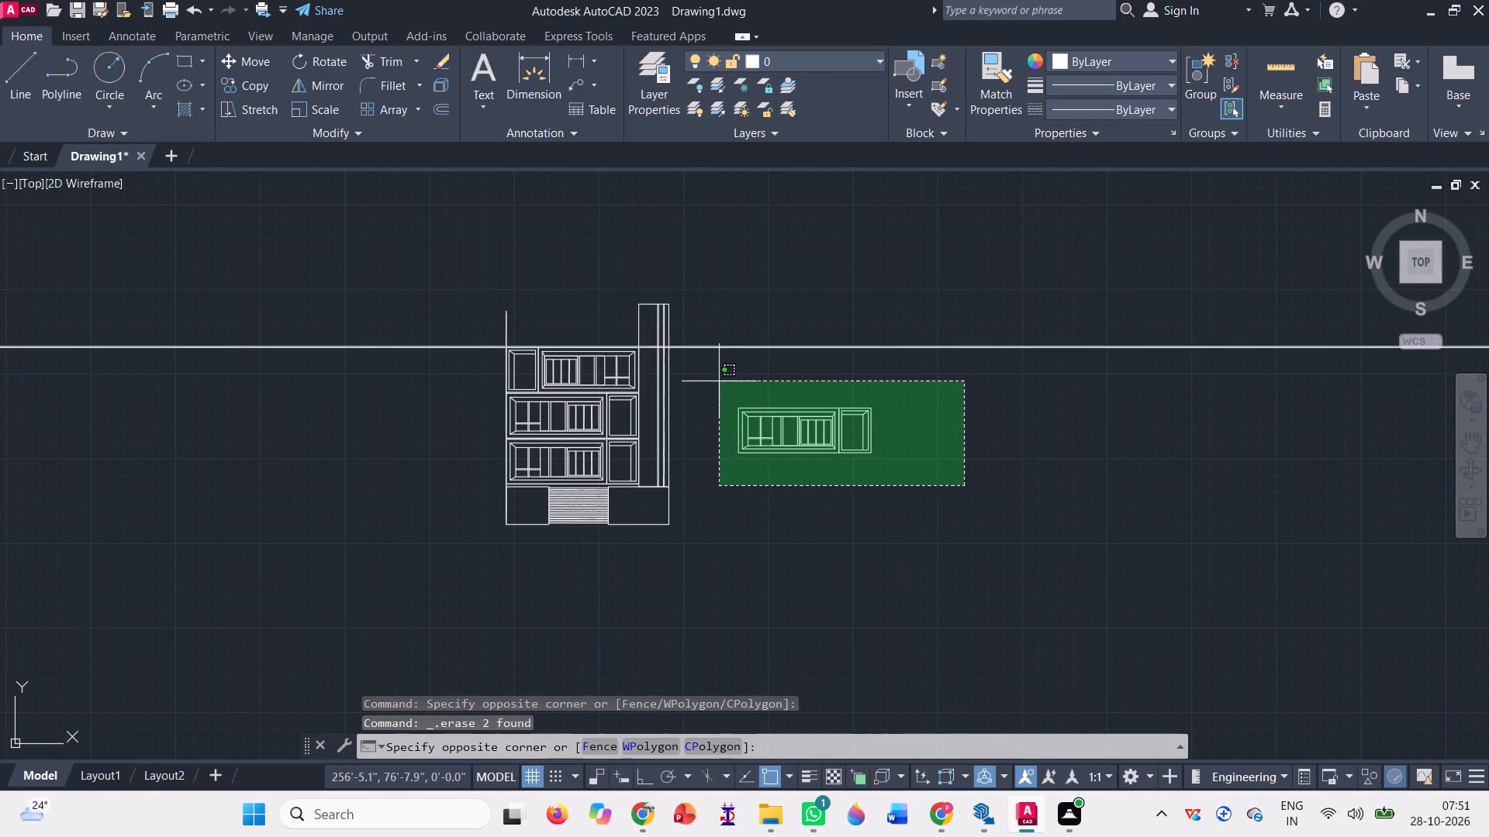
click(713, 381)
click(322, 88)
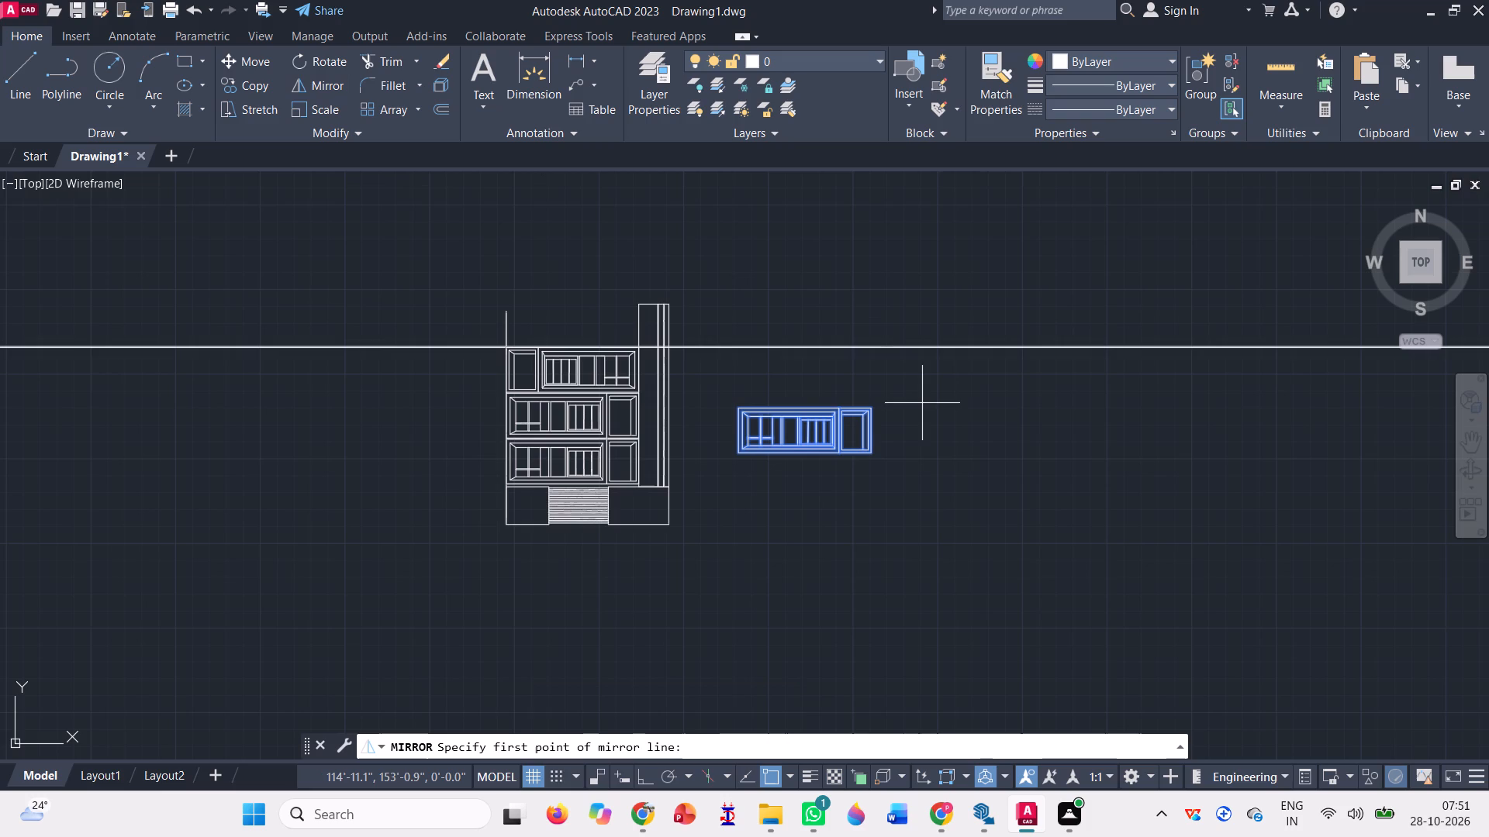
click(929, 452)
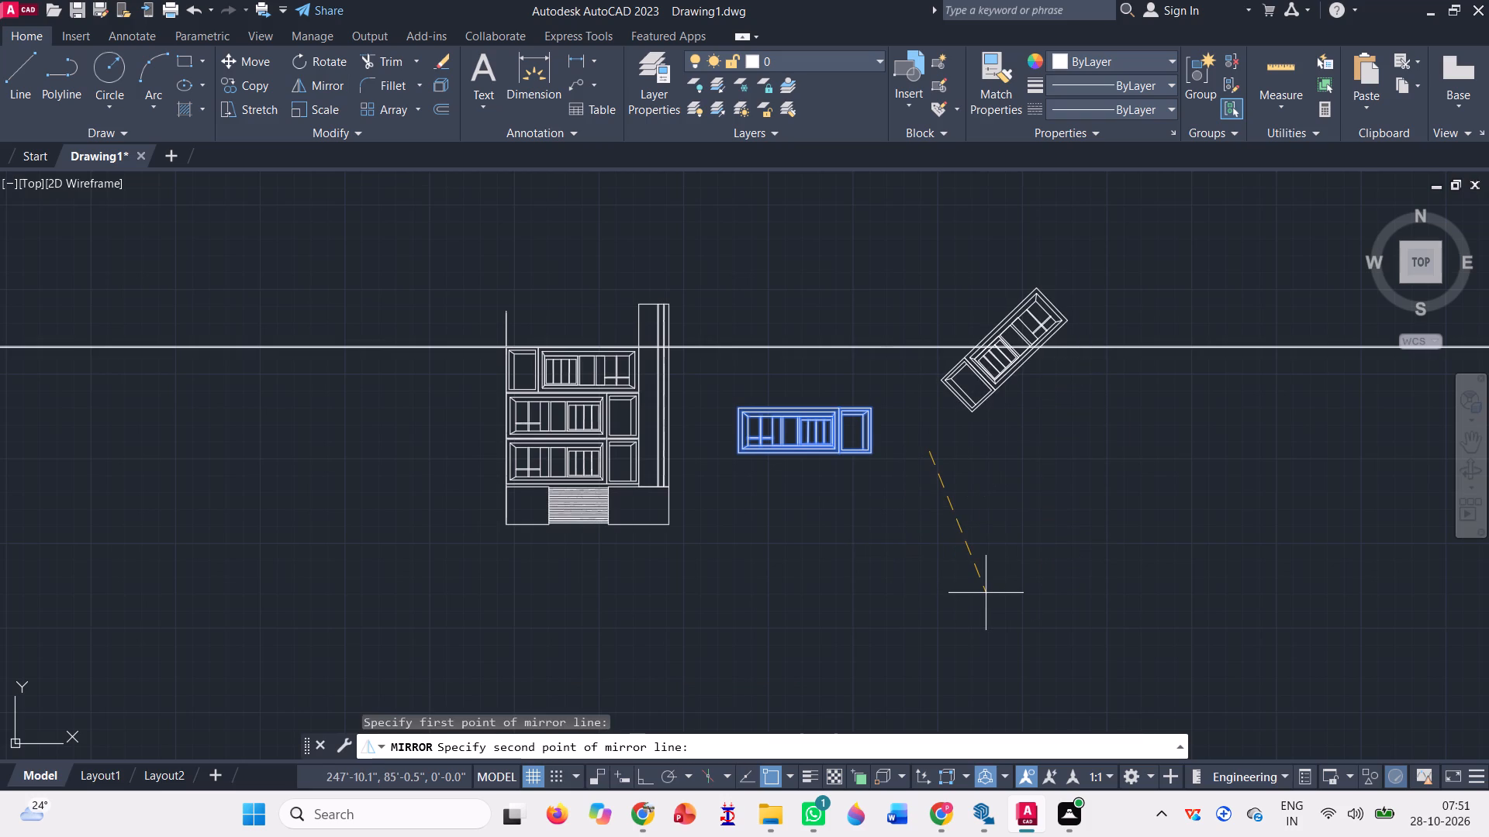
key(F8)
click(974, 610)
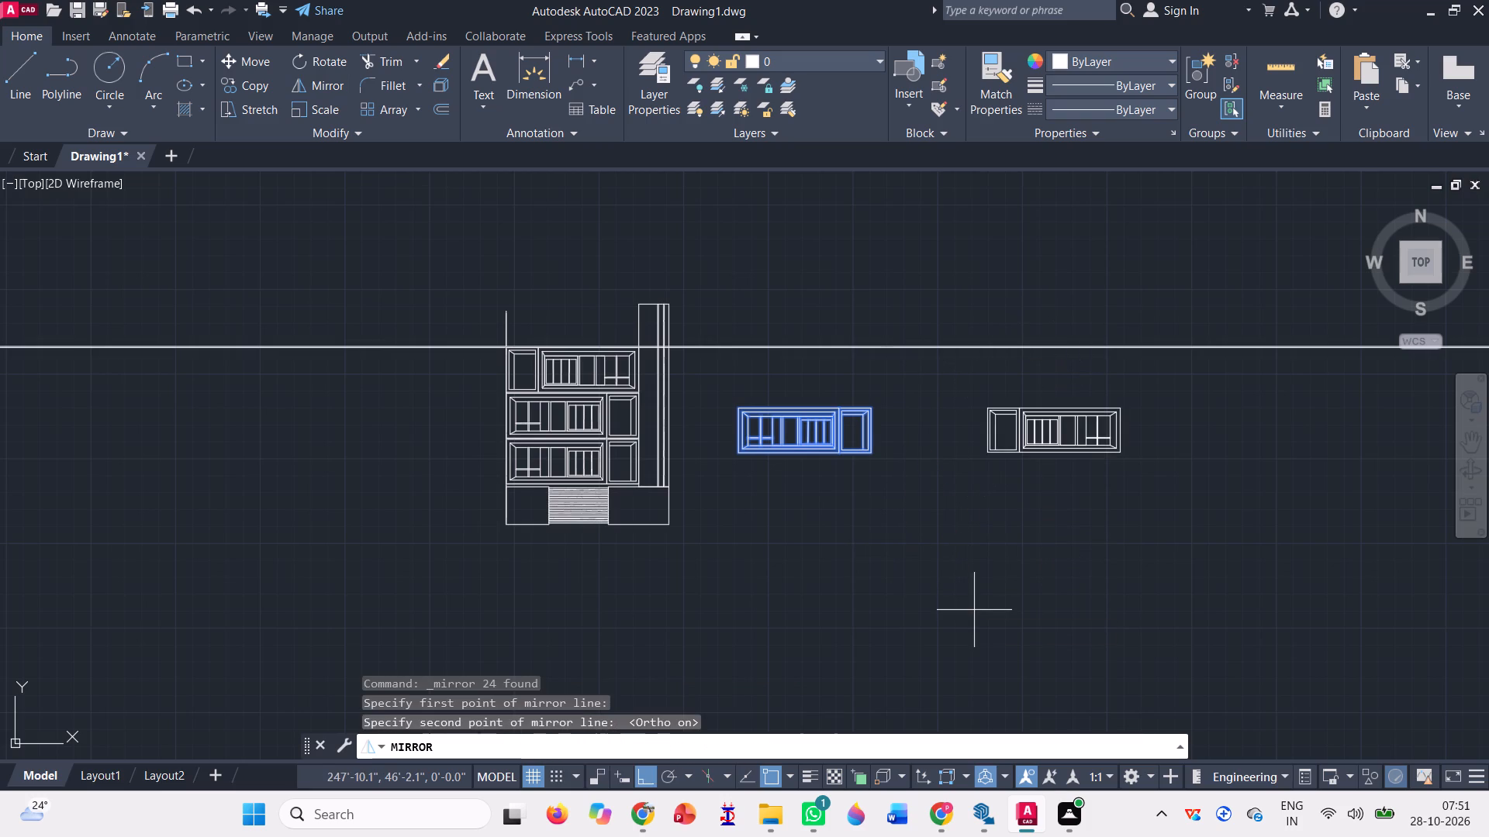
click(947, 555)
key(space)
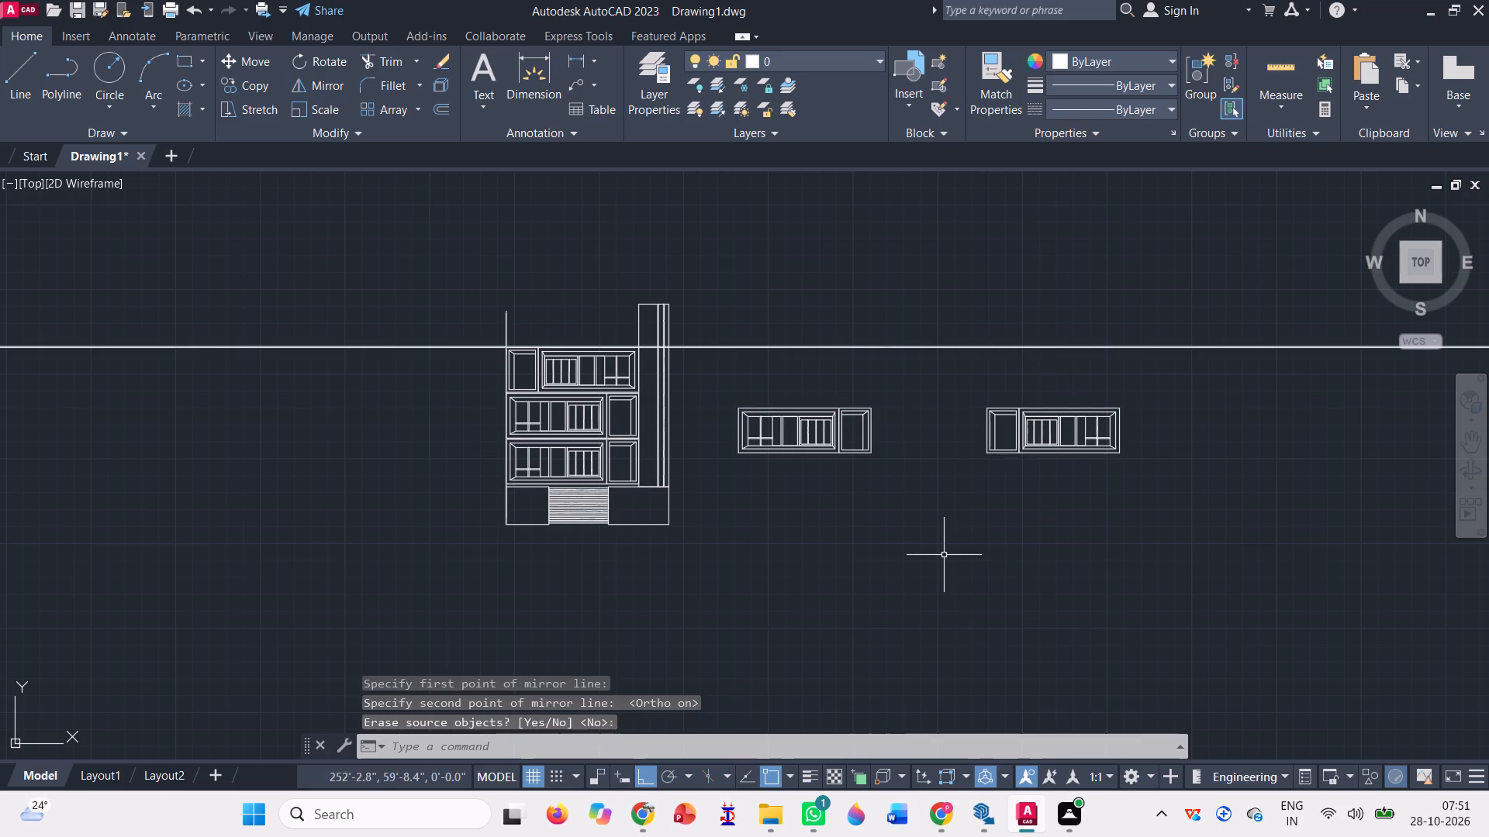
With ortho off, move the mirrored copy so its bottom west corner meets the upper construction line at the building's west edge.
scroll(1106, 436, up, 2)
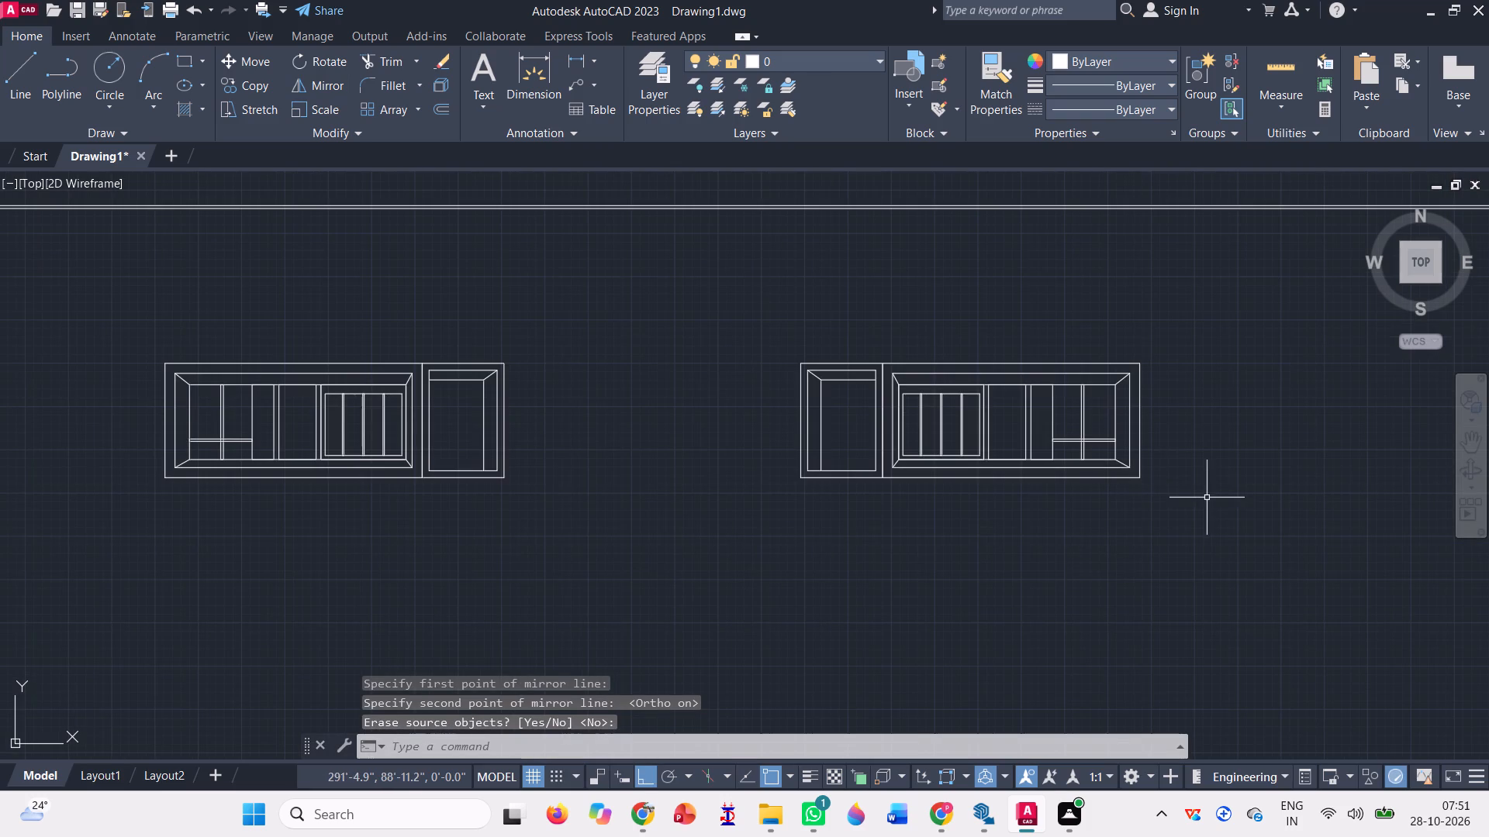
click(1207, 497)
click(763, 327)
text(m)
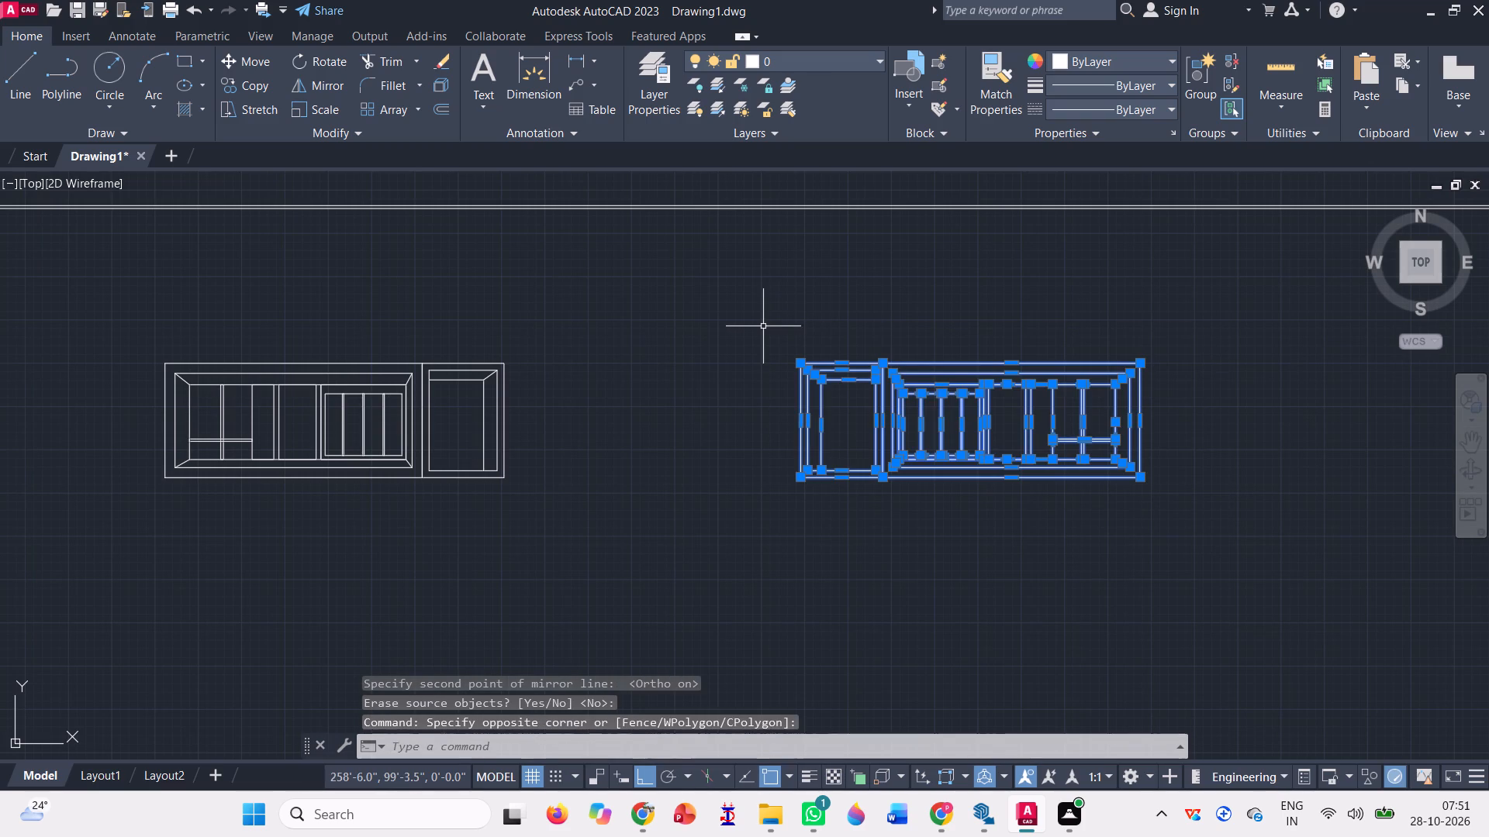
key(space)
click(800, 473)
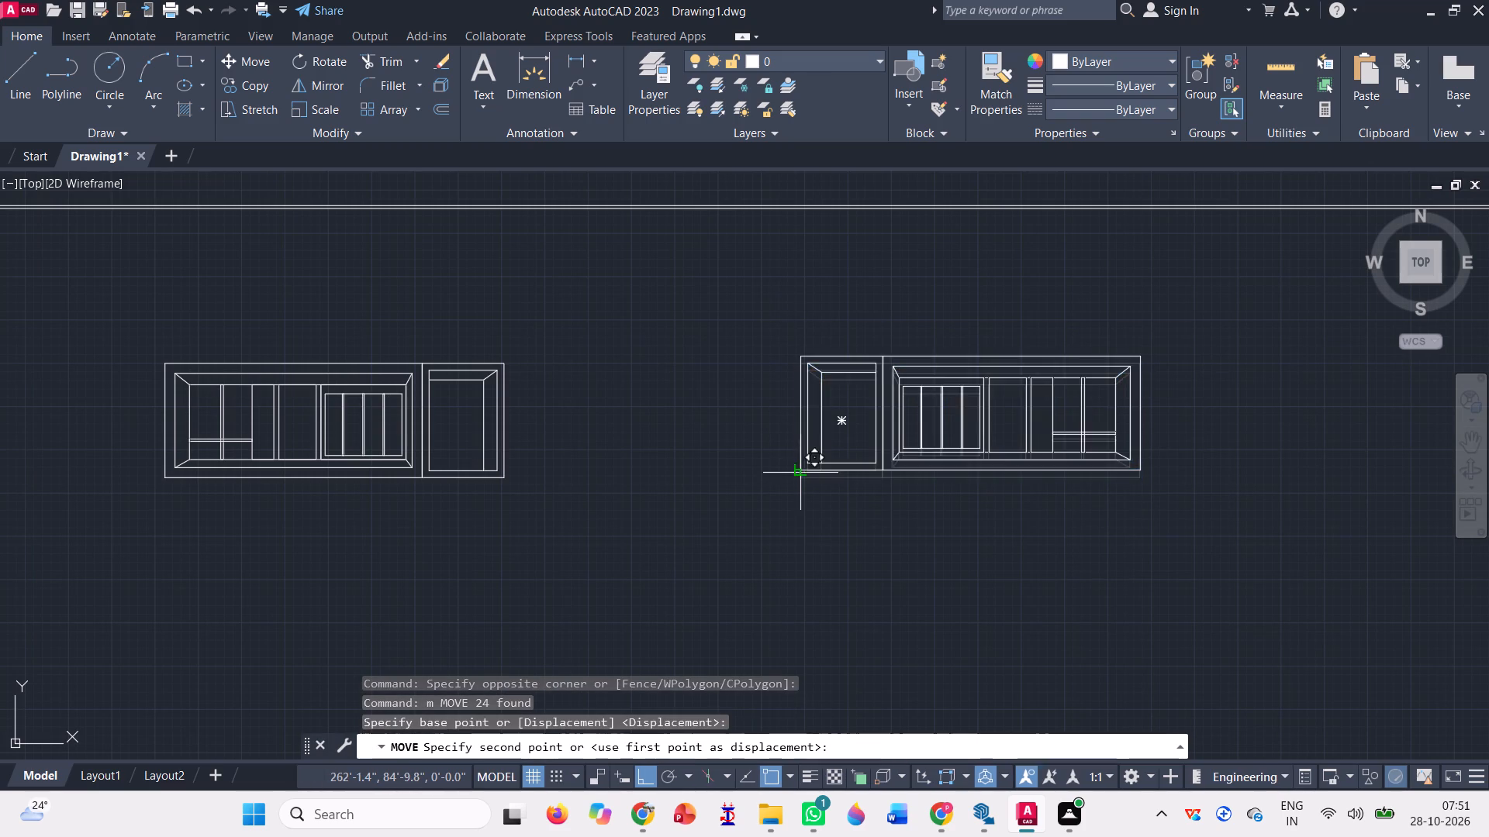
scroll(979, 457, down, 2)
scroll(478, 307, up, 3)
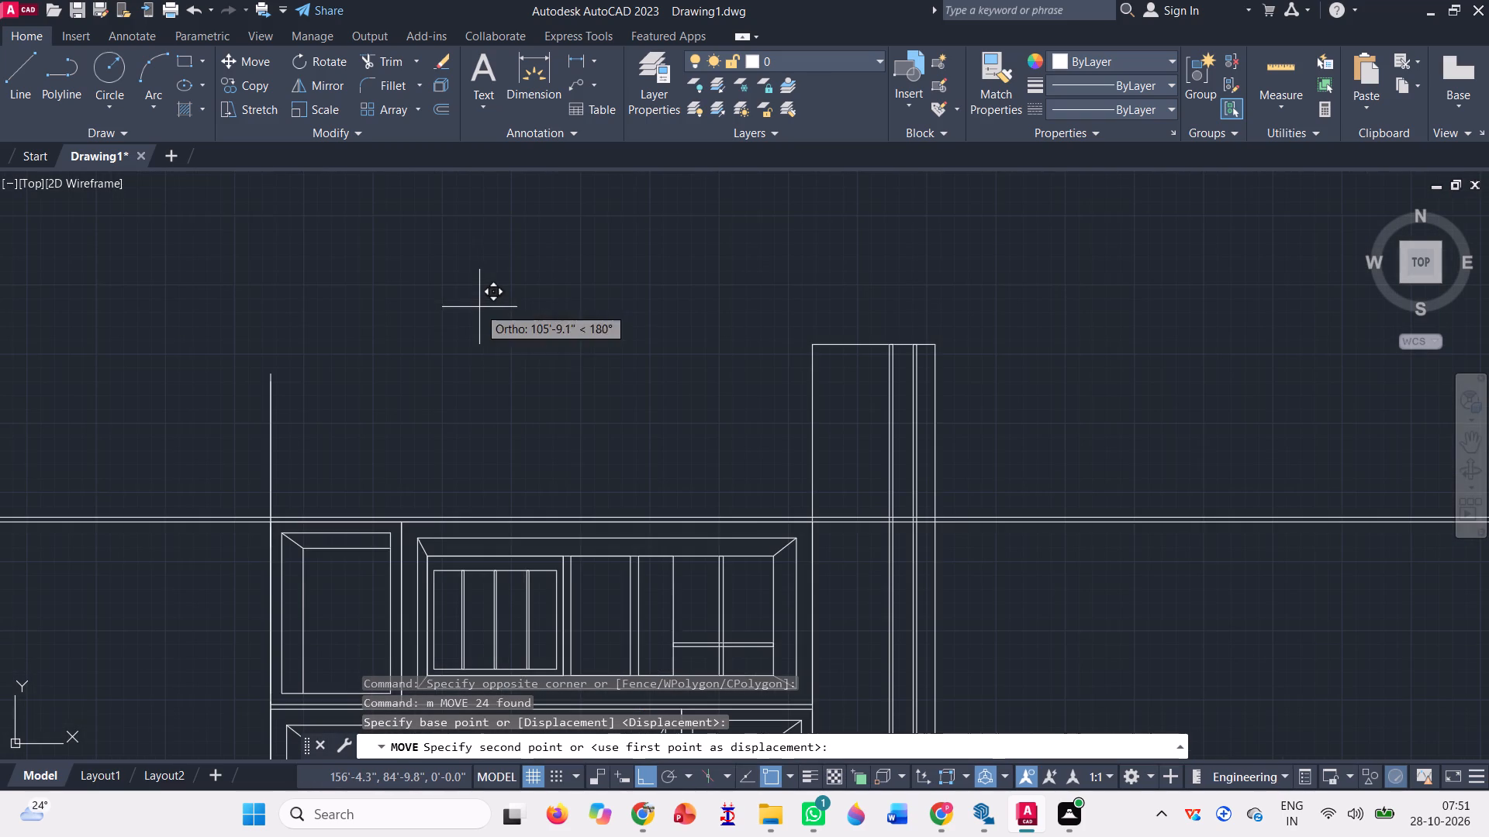
key(F8)
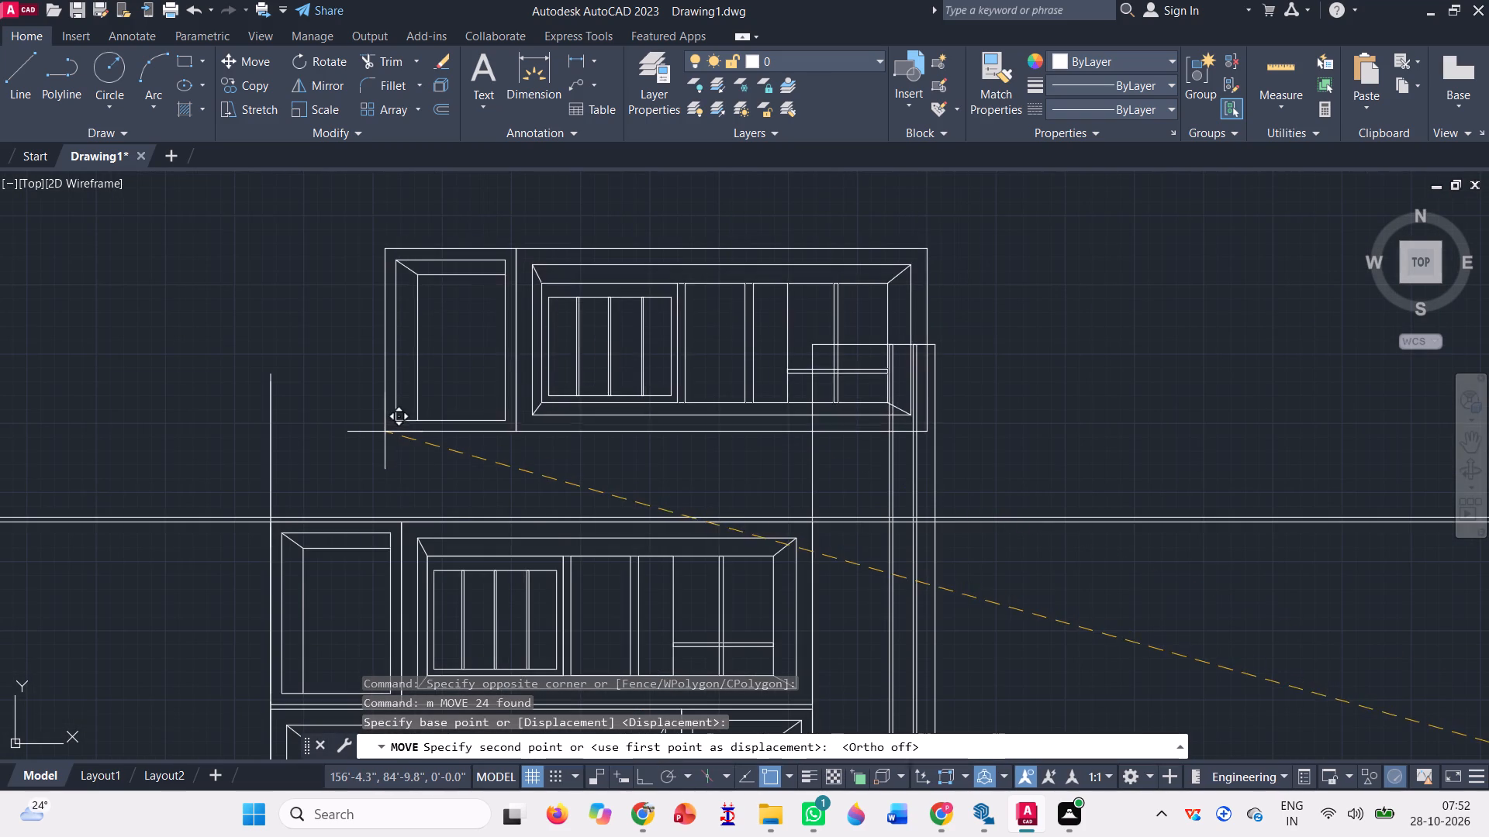
scroll(275, 519, up, 4)
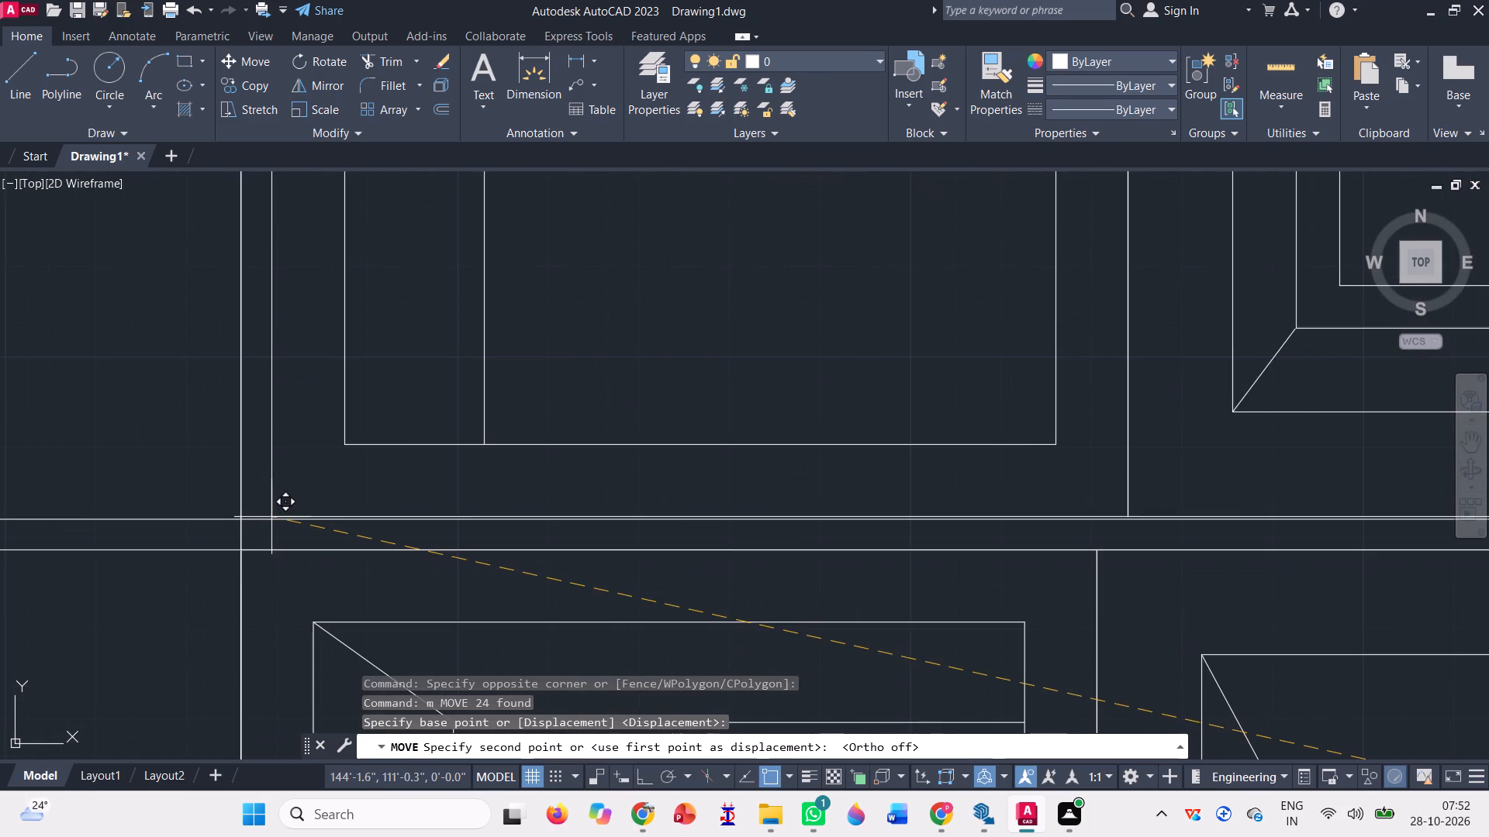
click(235, 524)
scroll(472, 487, down, 3)
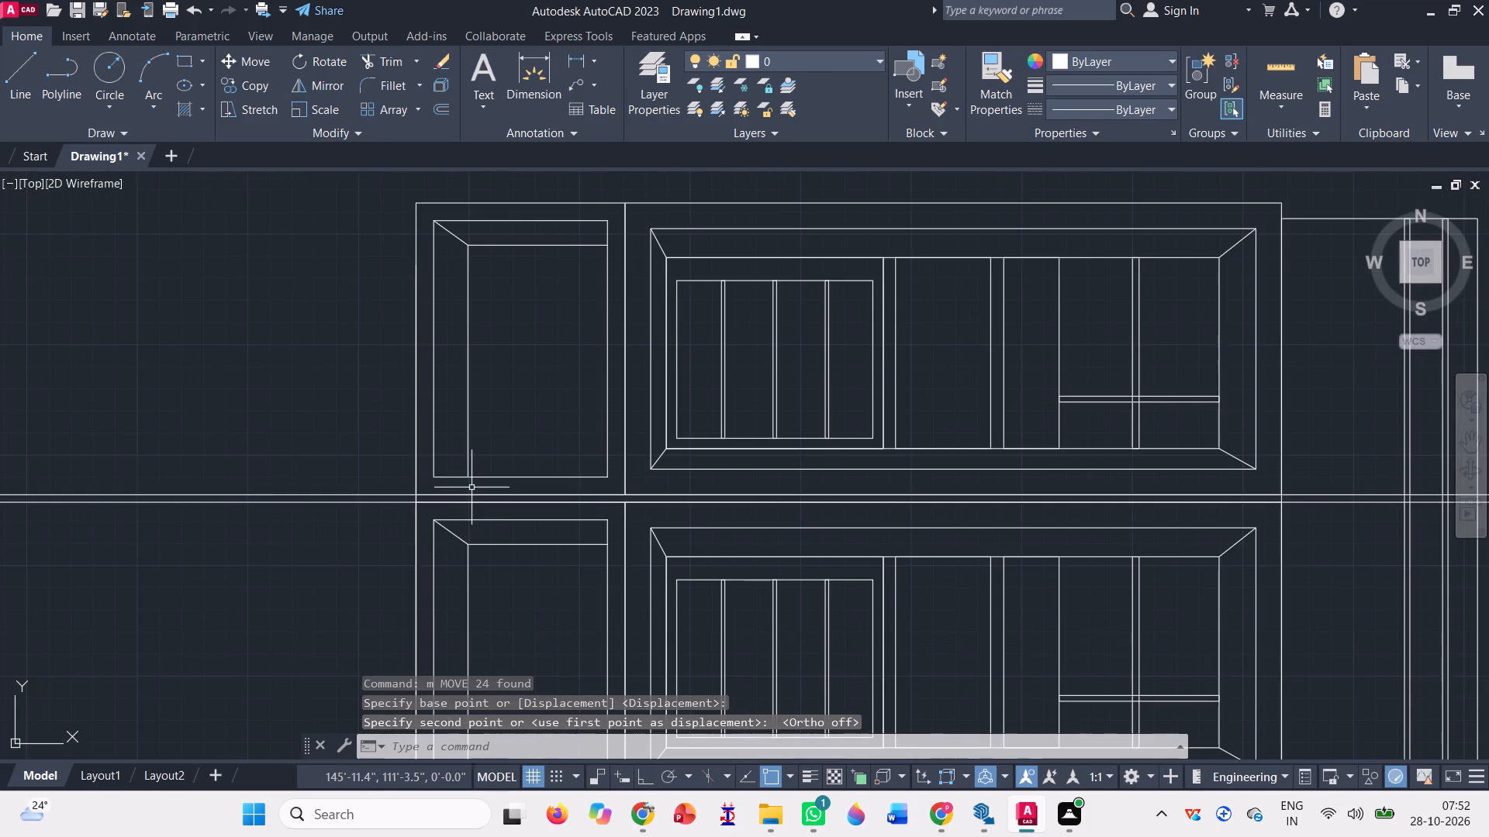
Move the two construction lines up so the lower one meets the top west corner of the fourth upper floor's bay.
scroll(463, 491, down, 2)
click(312, 520)
click(277, 446)
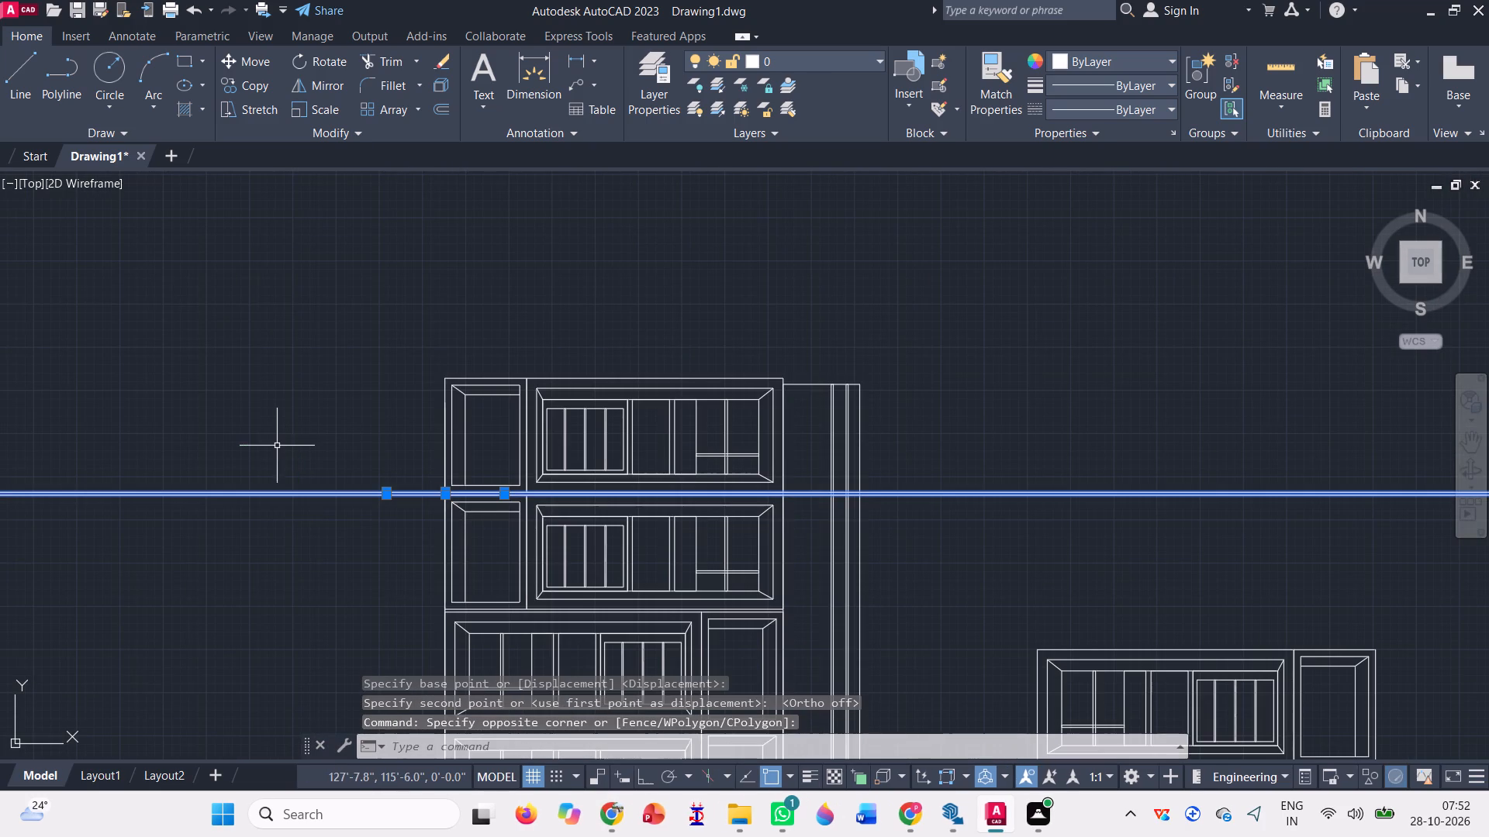
text(m)
key(space)
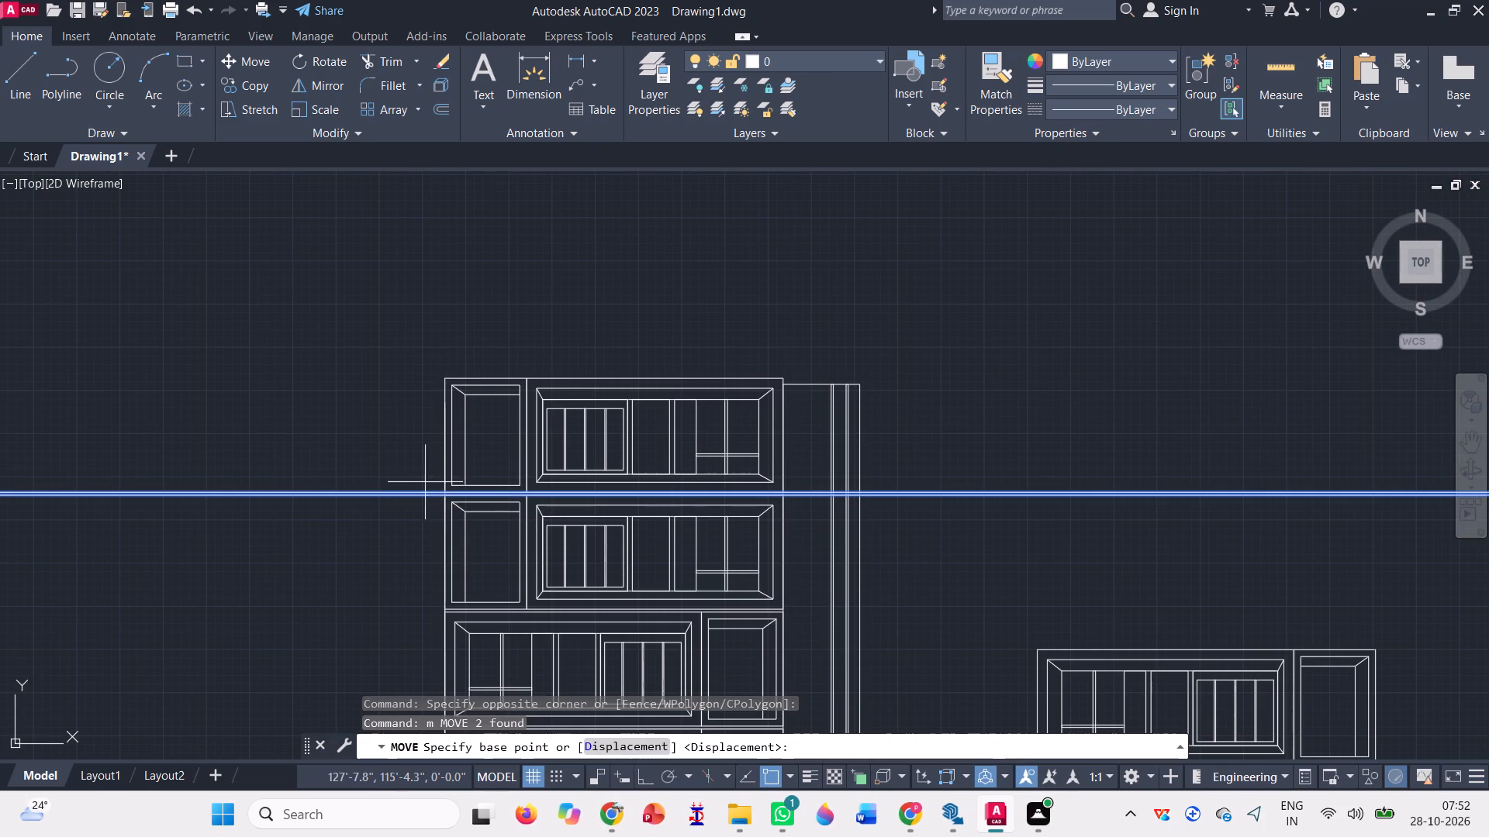
scroll(442, 464, up, 3)
scroll(444, 591, up, 3)
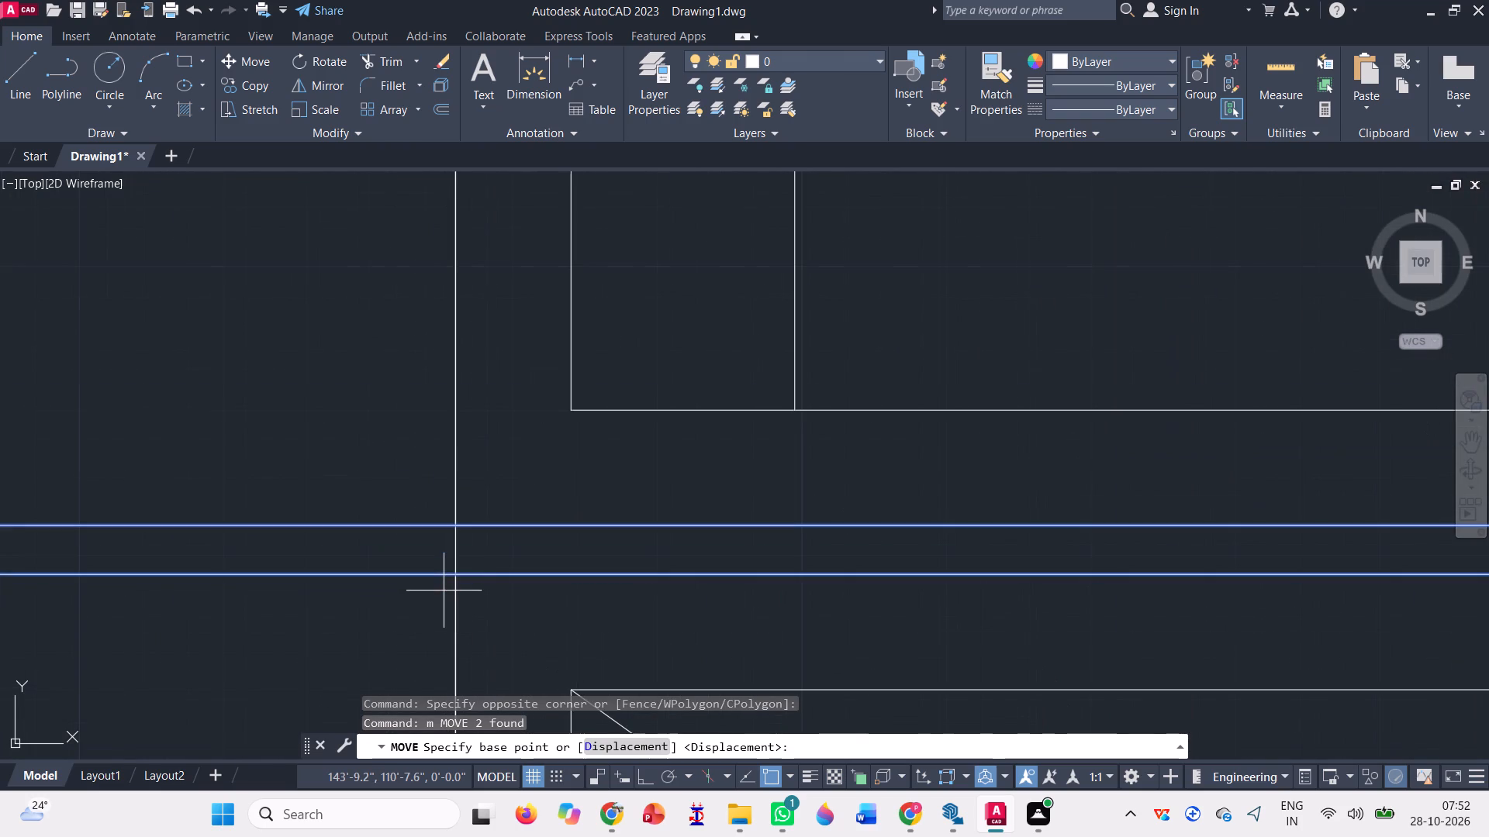
click(454, 575)
scroll(454, 575, down, 3)
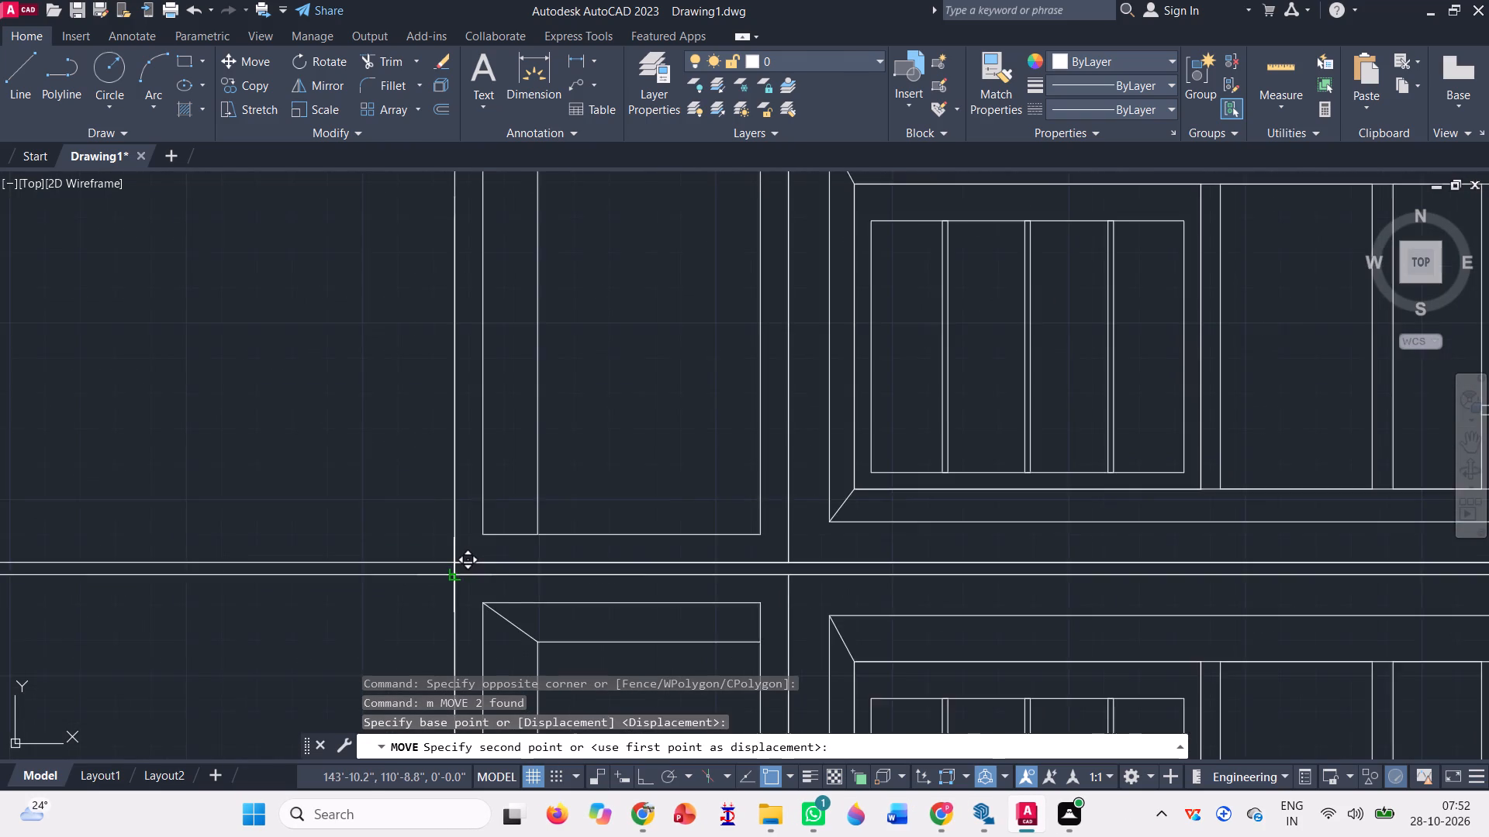
scroll(454, 575, down, 3)
scroll(448, 442, up, 4)
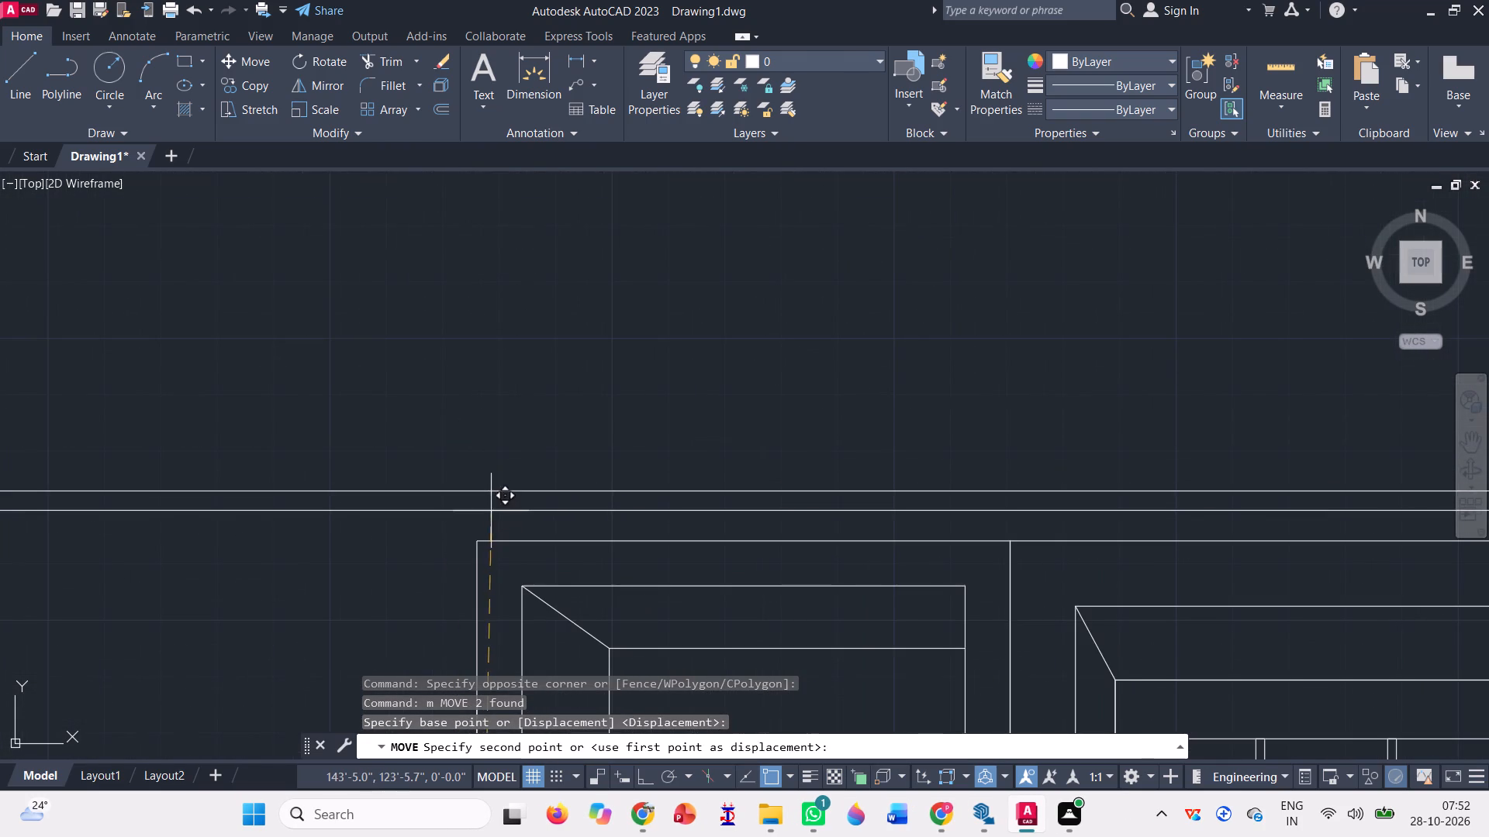
click(478, 537)
scroll(499, 450, down, 3)
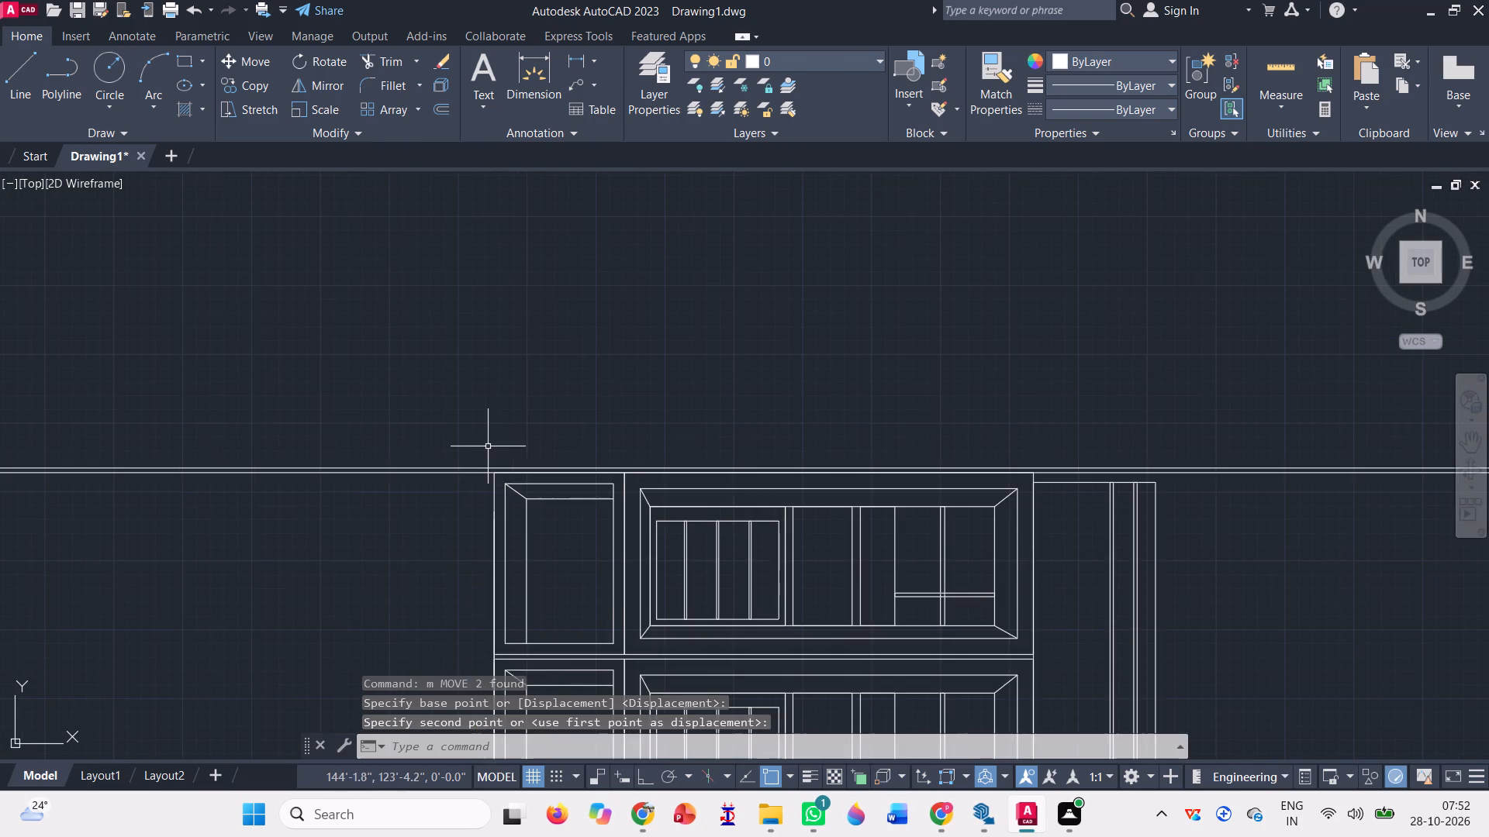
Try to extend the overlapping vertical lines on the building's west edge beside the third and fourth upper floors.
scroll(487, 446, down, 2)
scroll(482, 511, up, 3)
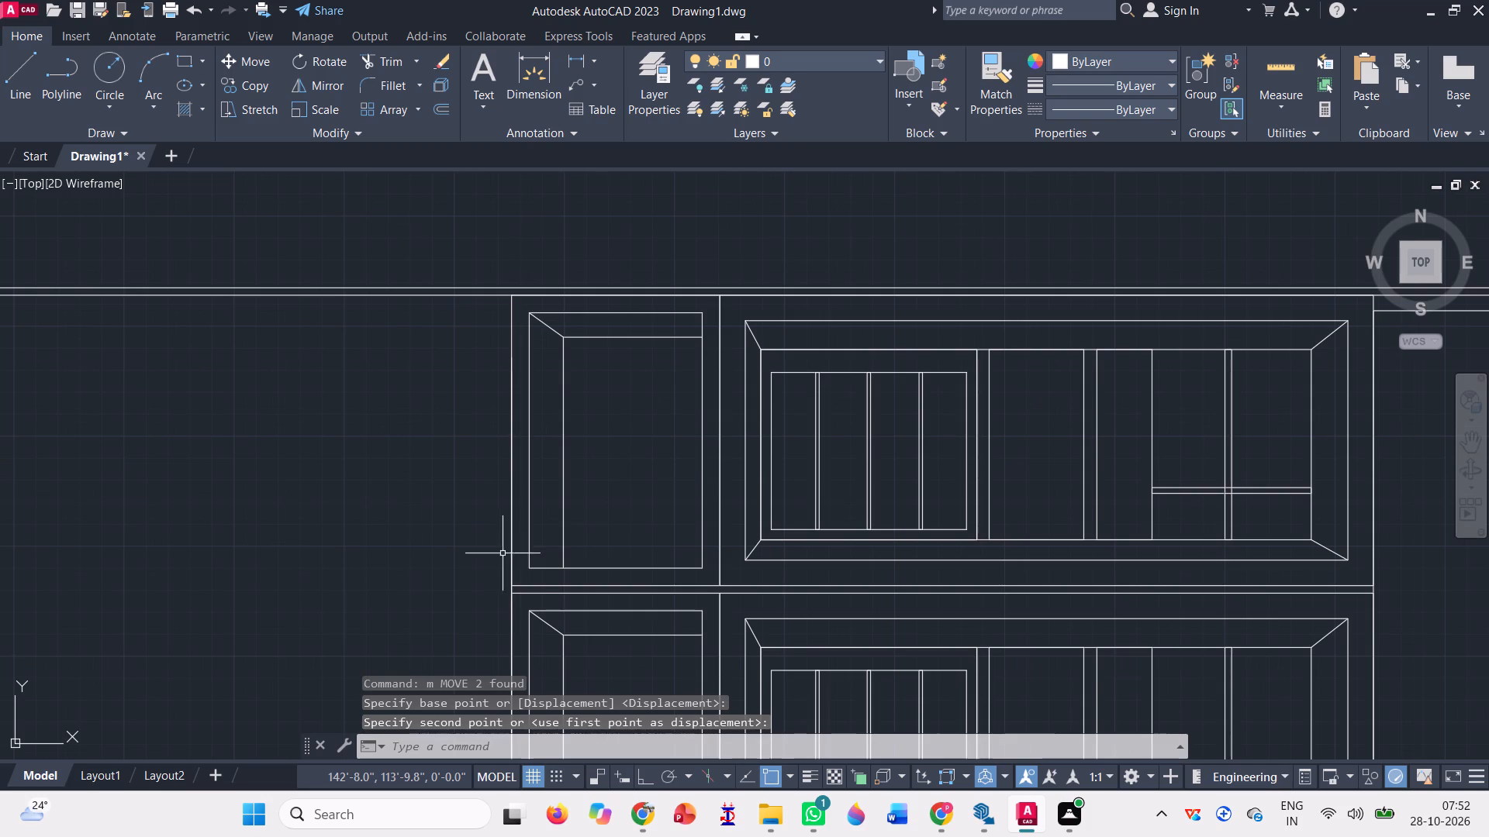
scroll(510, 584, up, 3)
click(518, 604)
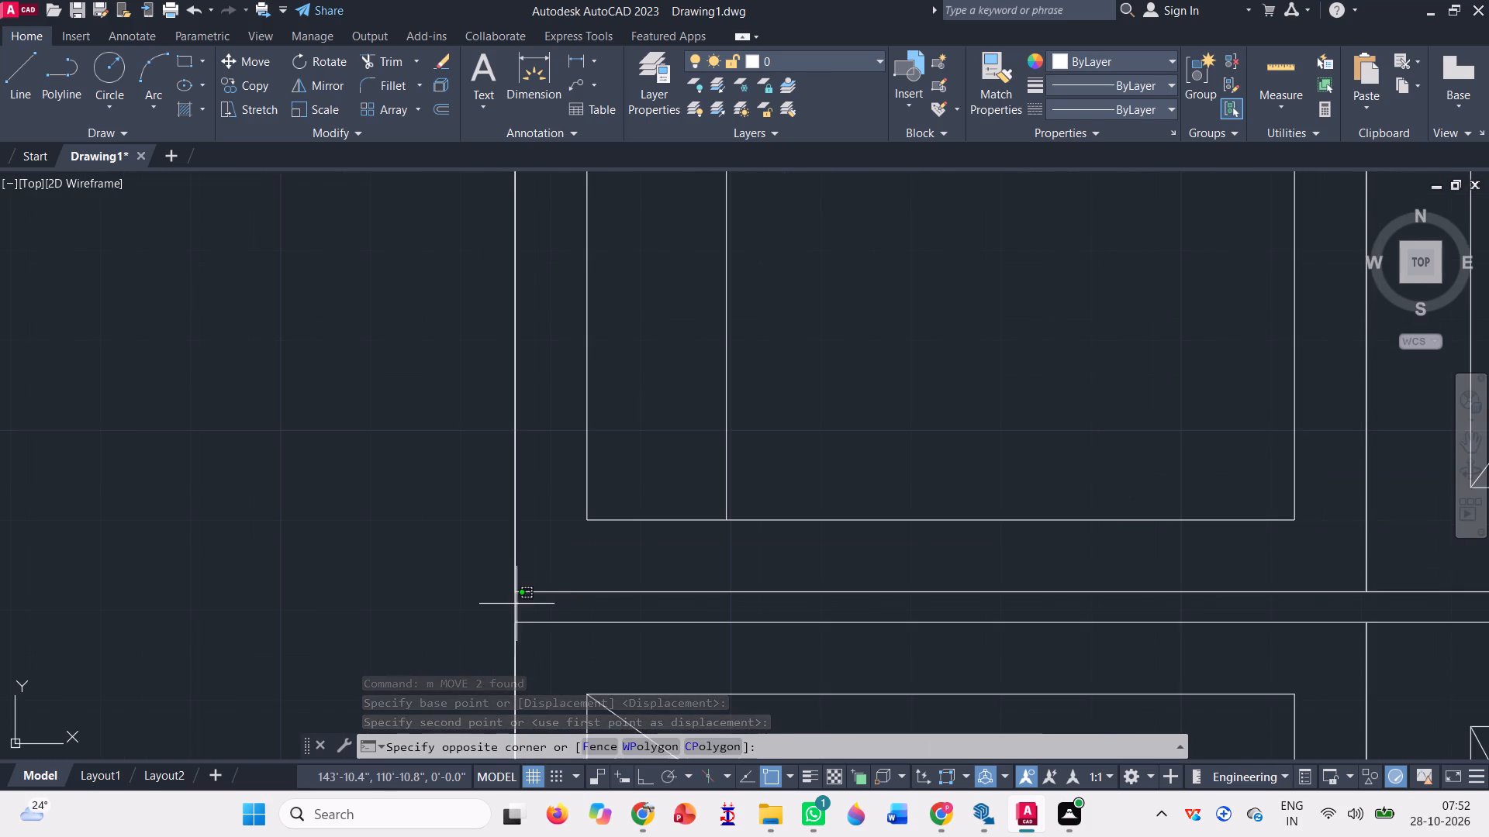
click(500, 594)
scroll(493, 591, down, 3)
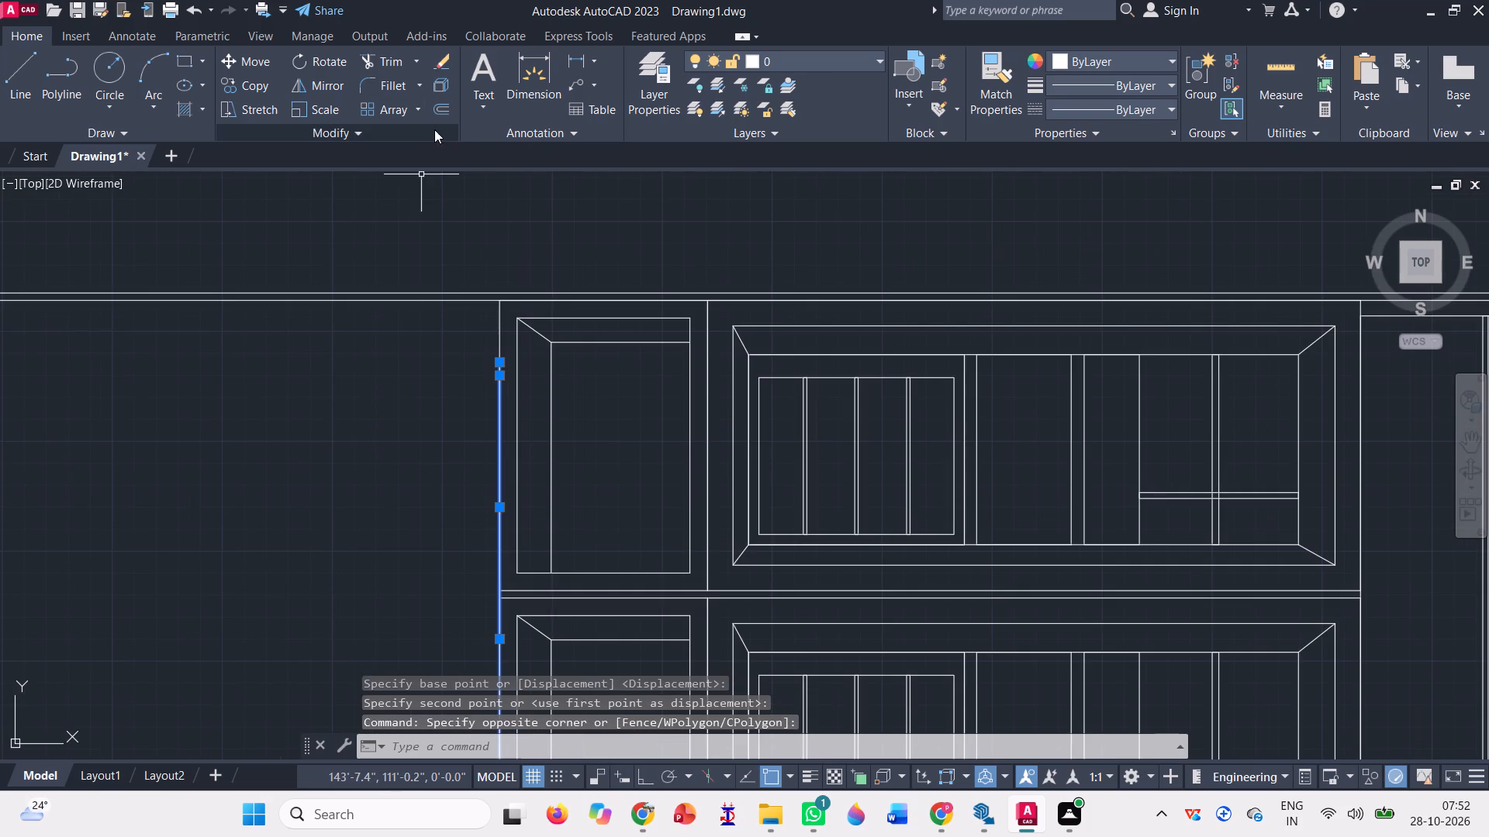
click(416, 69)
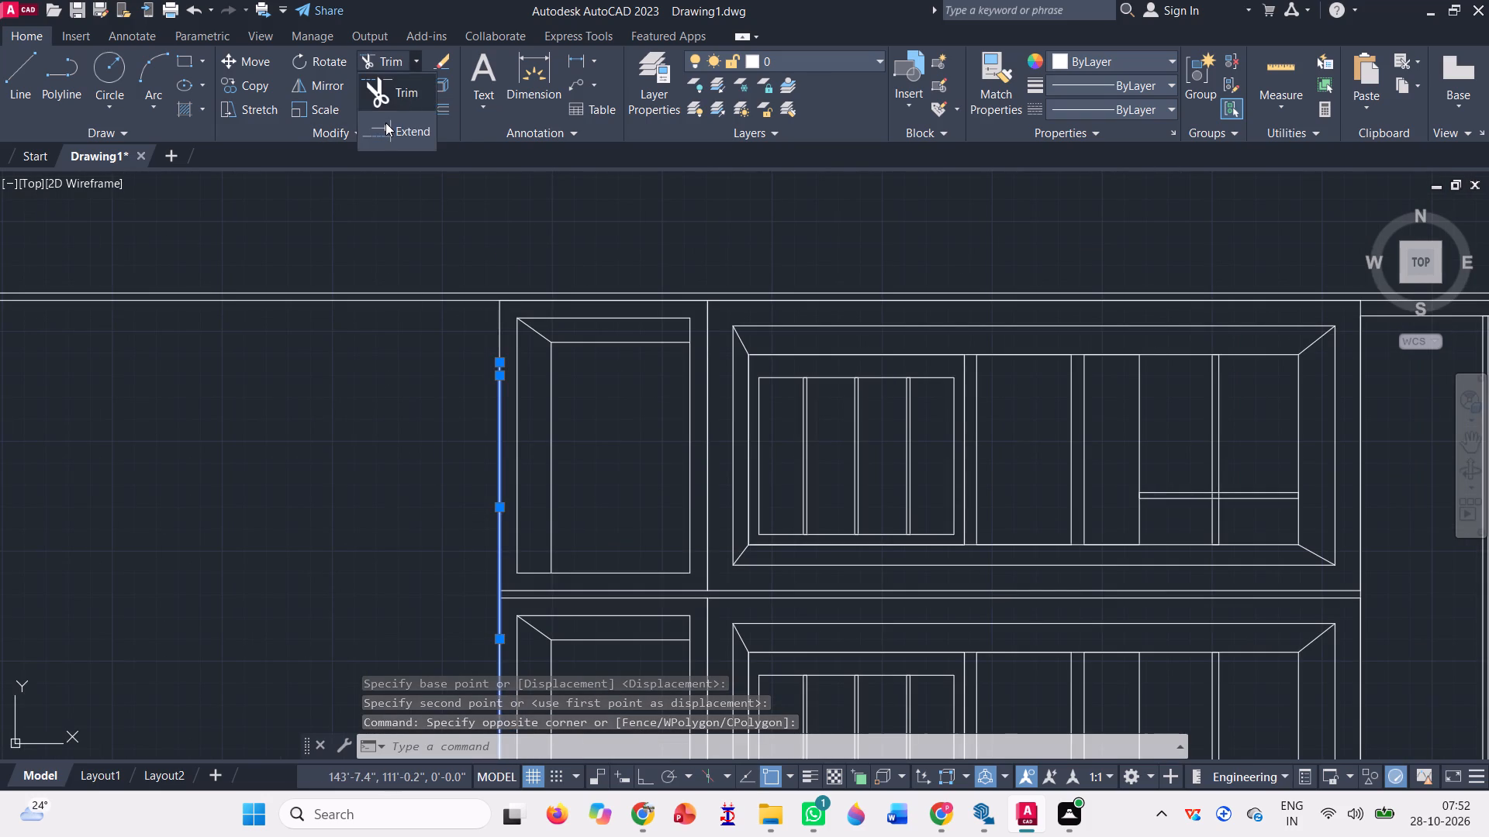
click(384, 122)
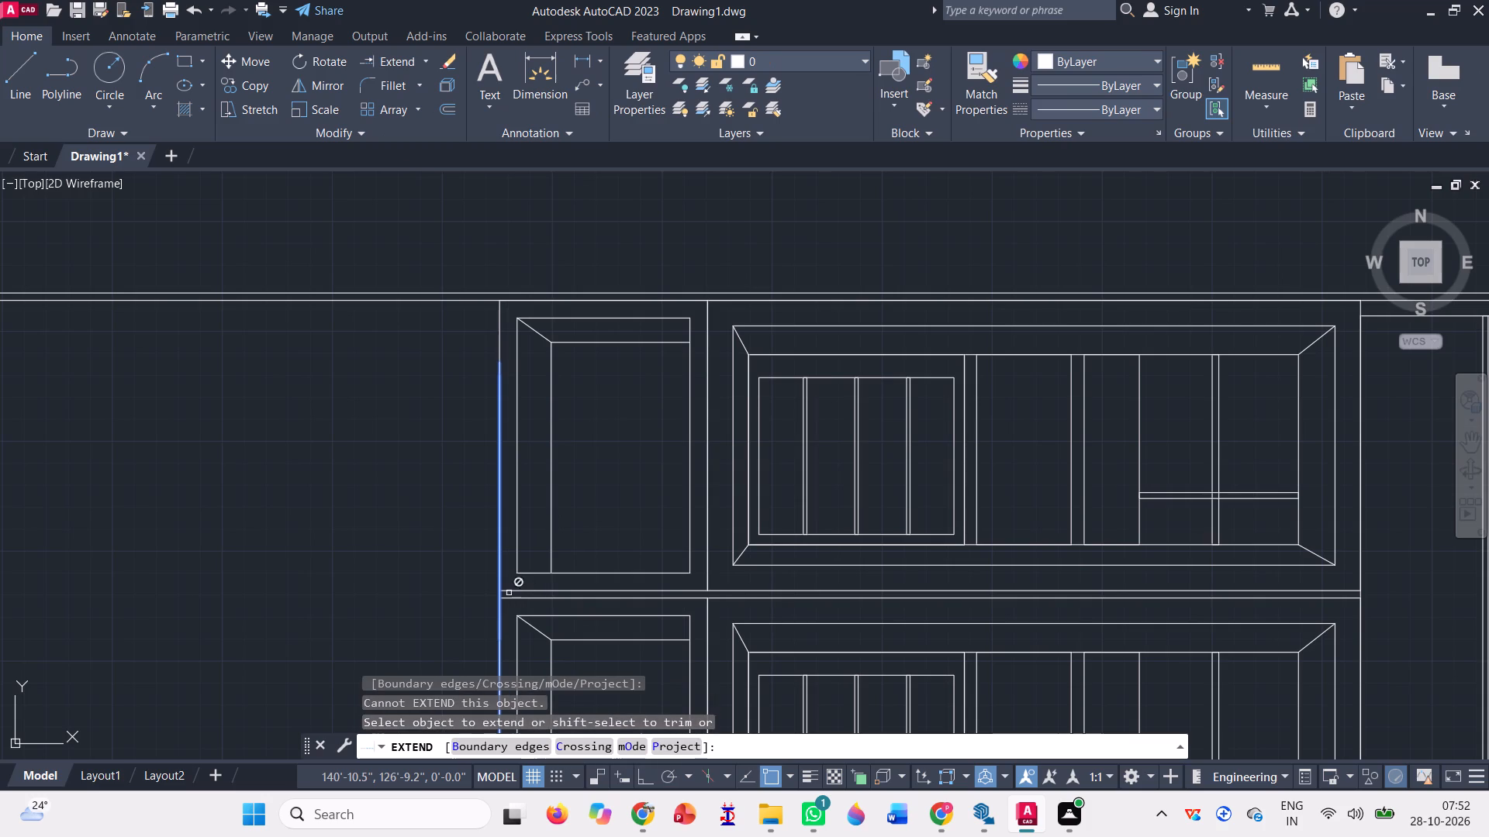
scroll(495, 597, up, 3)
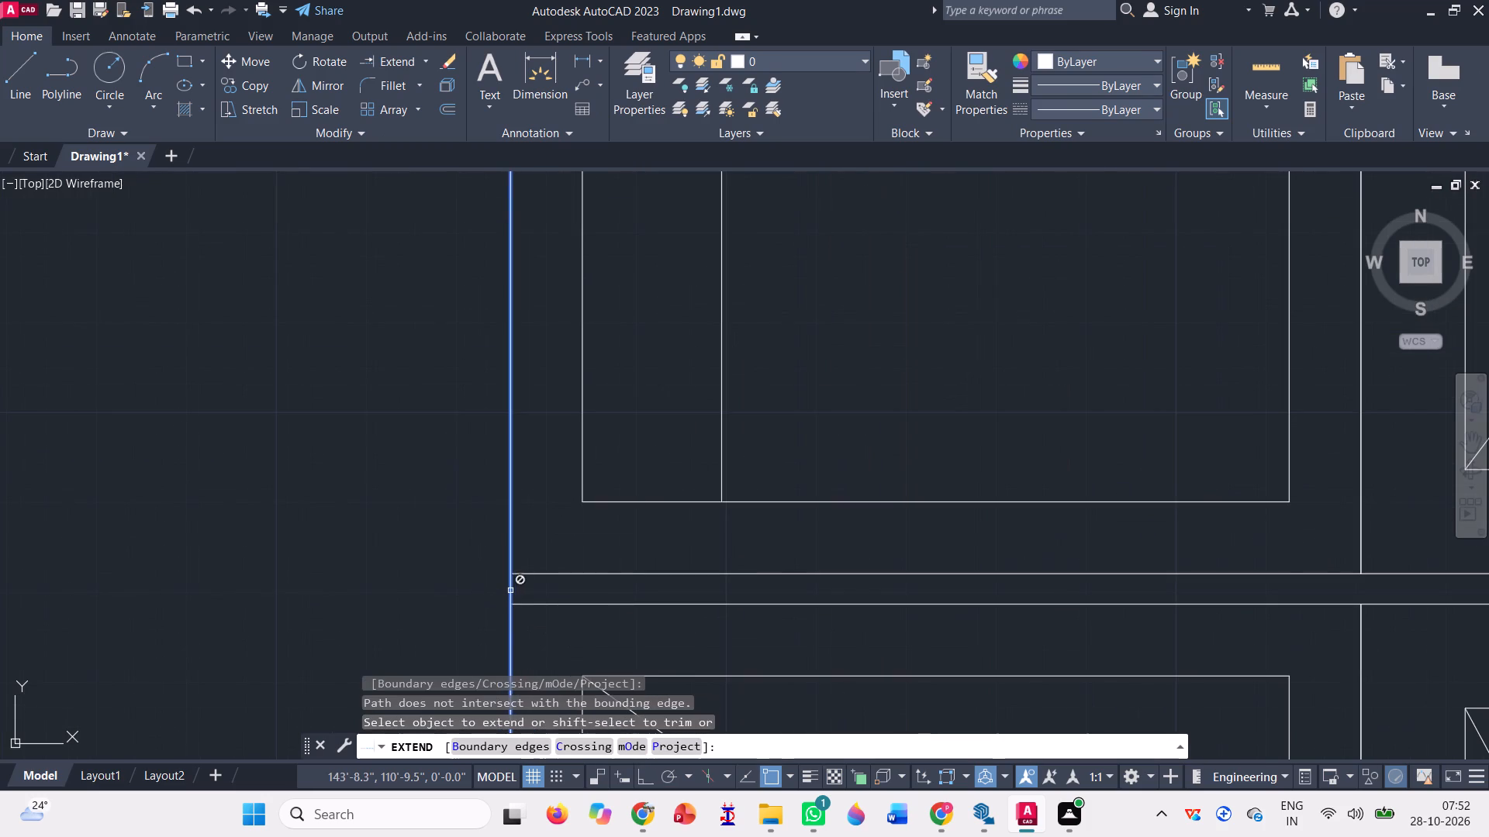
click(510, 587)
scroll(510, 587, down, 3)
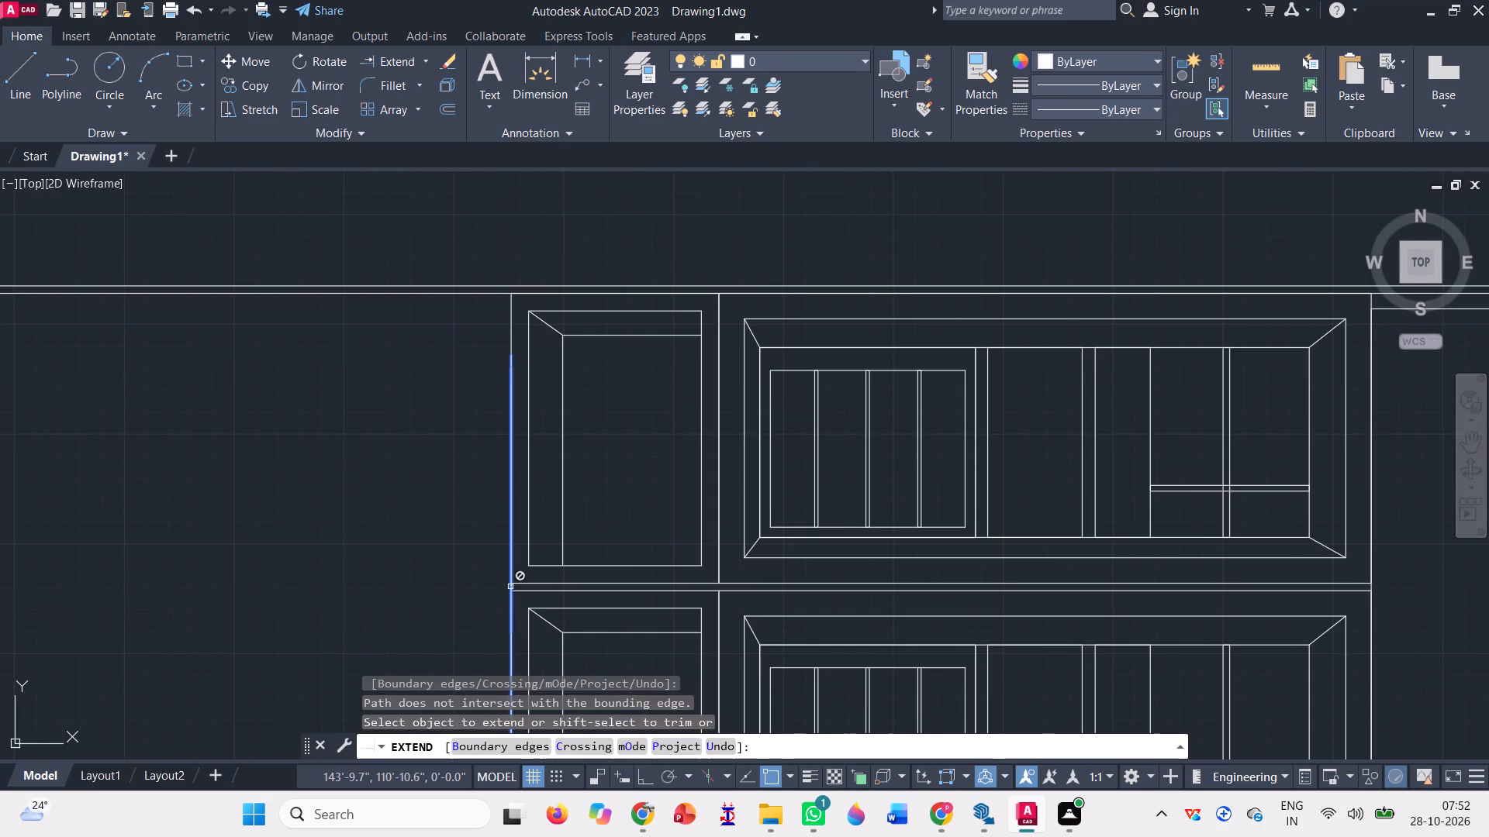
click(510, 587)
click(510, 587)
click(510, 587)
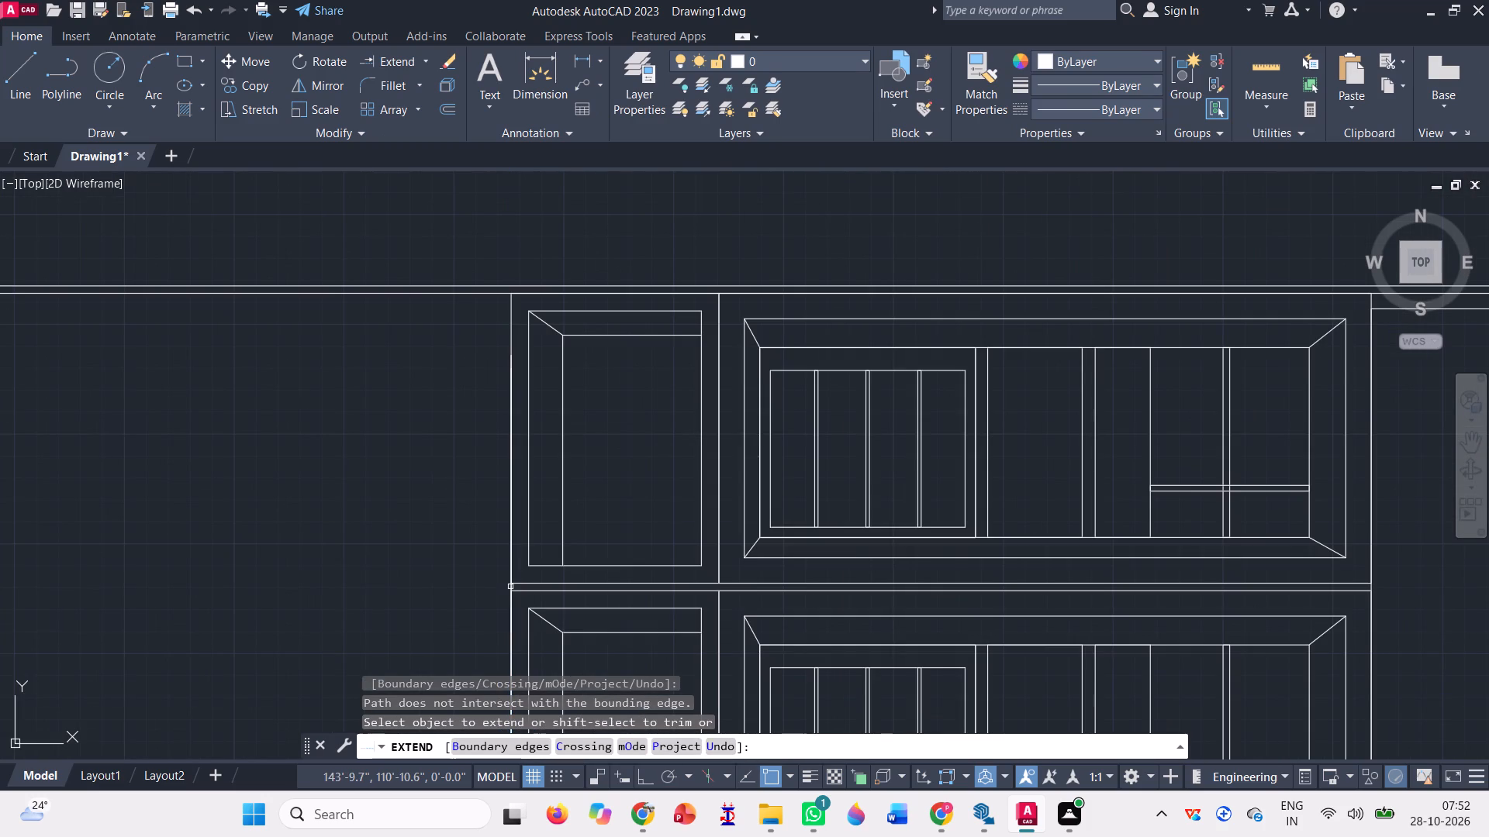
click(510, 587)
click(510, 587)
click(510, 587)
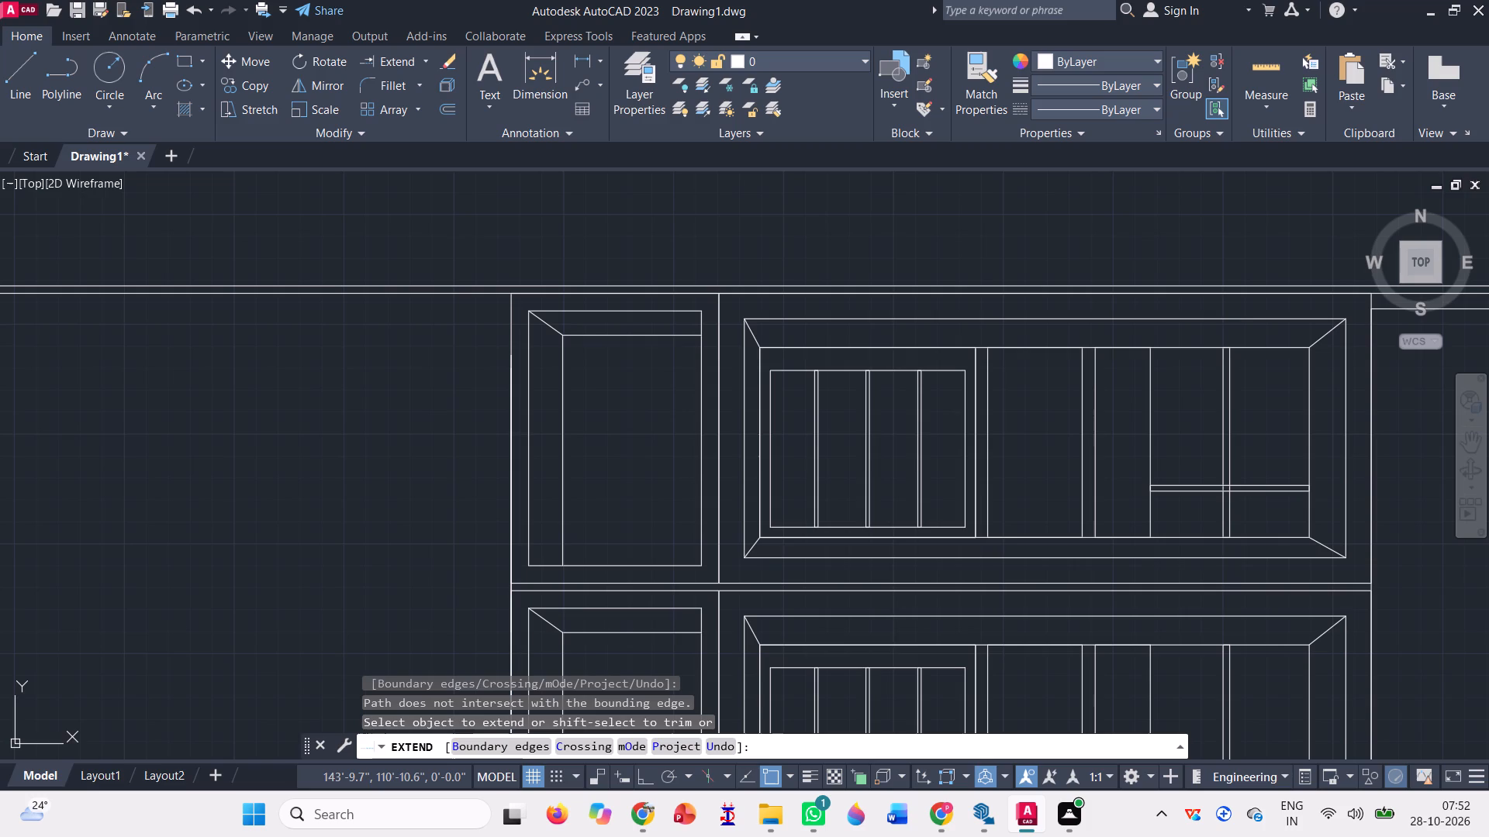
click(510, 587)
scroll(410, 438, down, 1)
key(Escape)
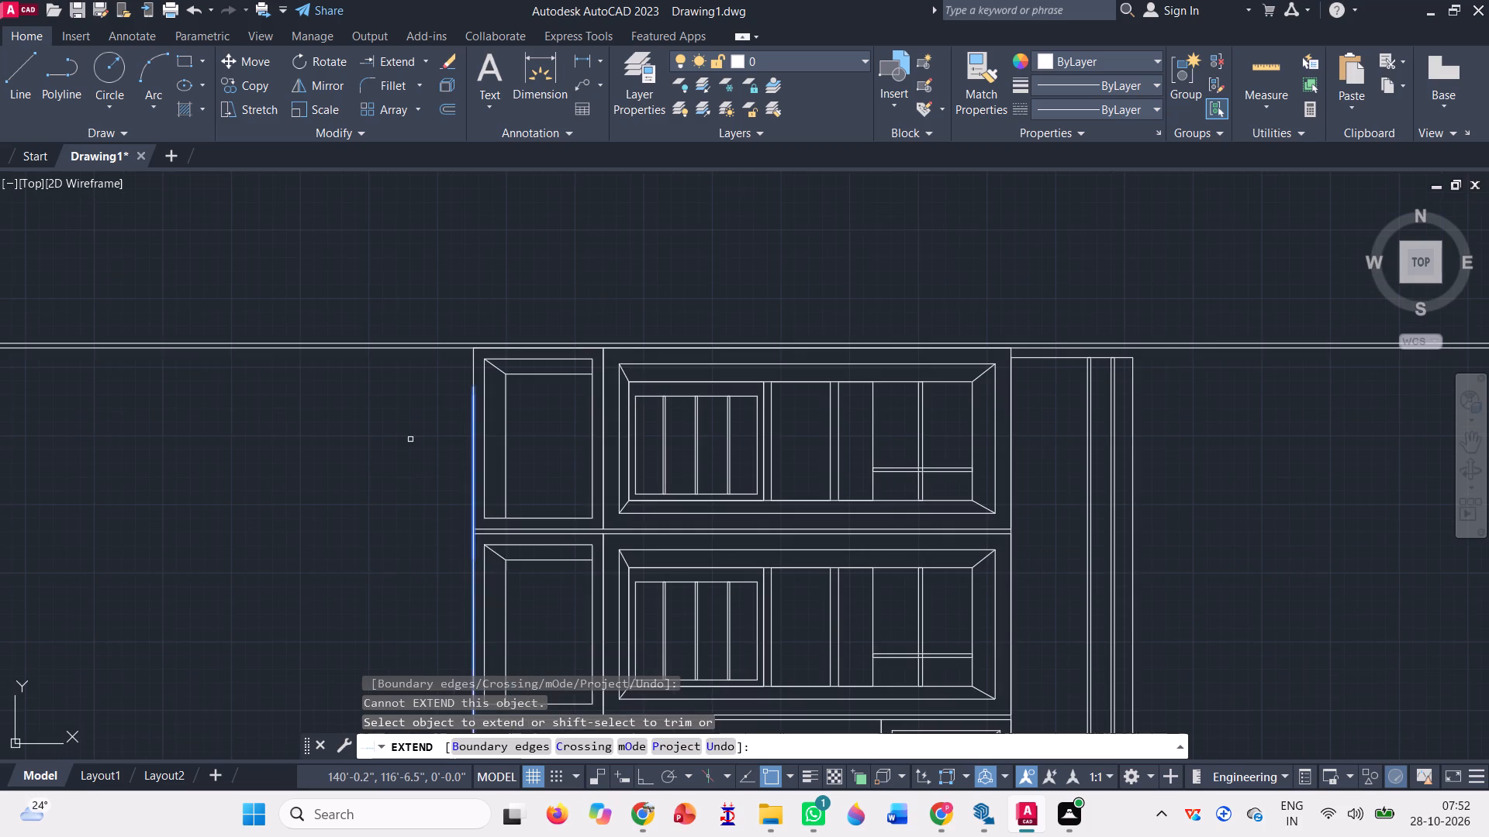
Erase the two overlapping vertical lines on the west edge where the third and fourth upper floors meet.
scroll(490, 548, up, 3)
scroll(445, 487, up, 3)
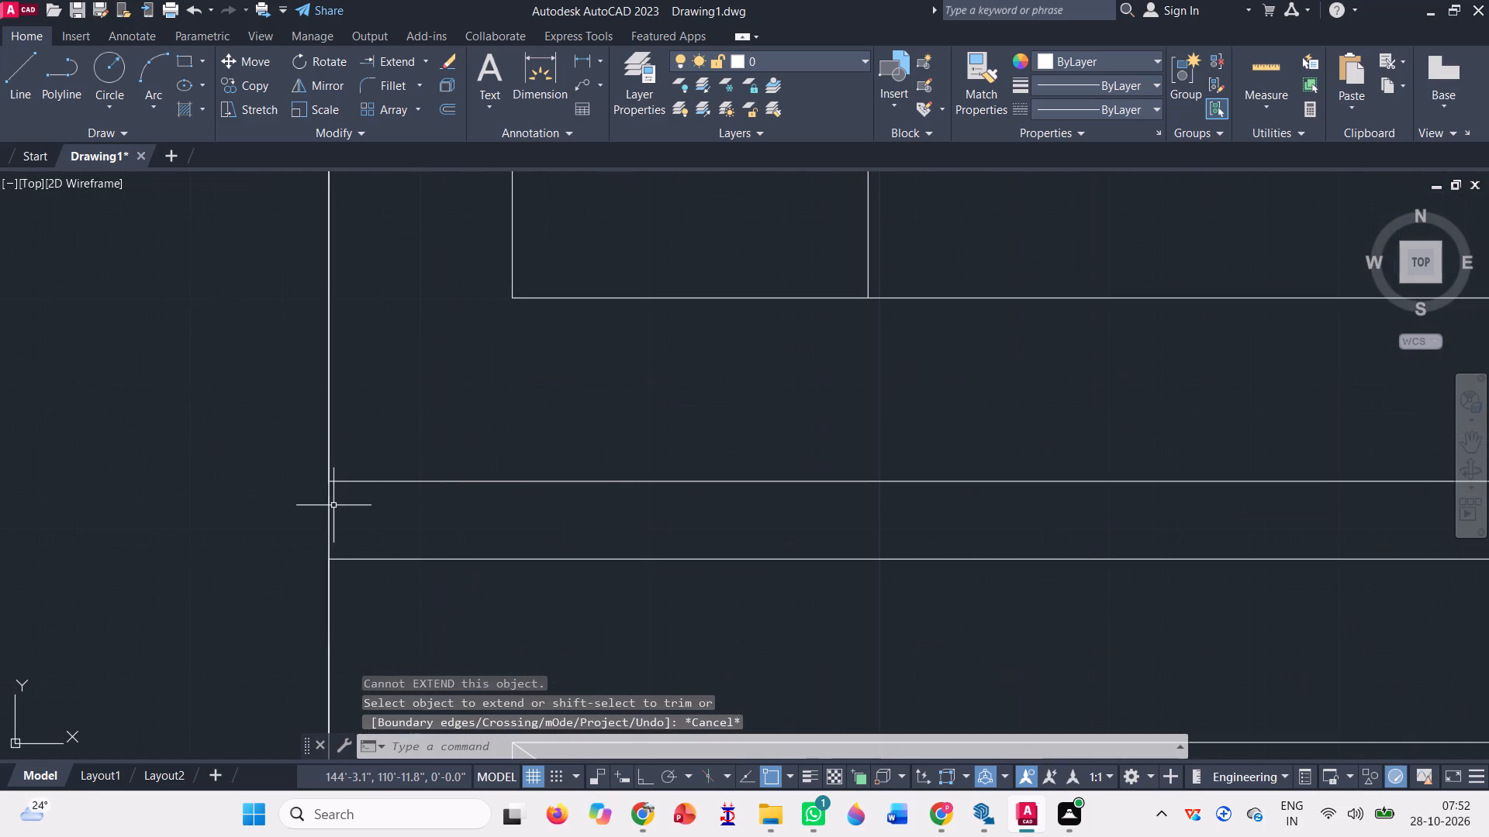
click(332, 505)
click(314, 502)
scroll(522, 515, down, 4)
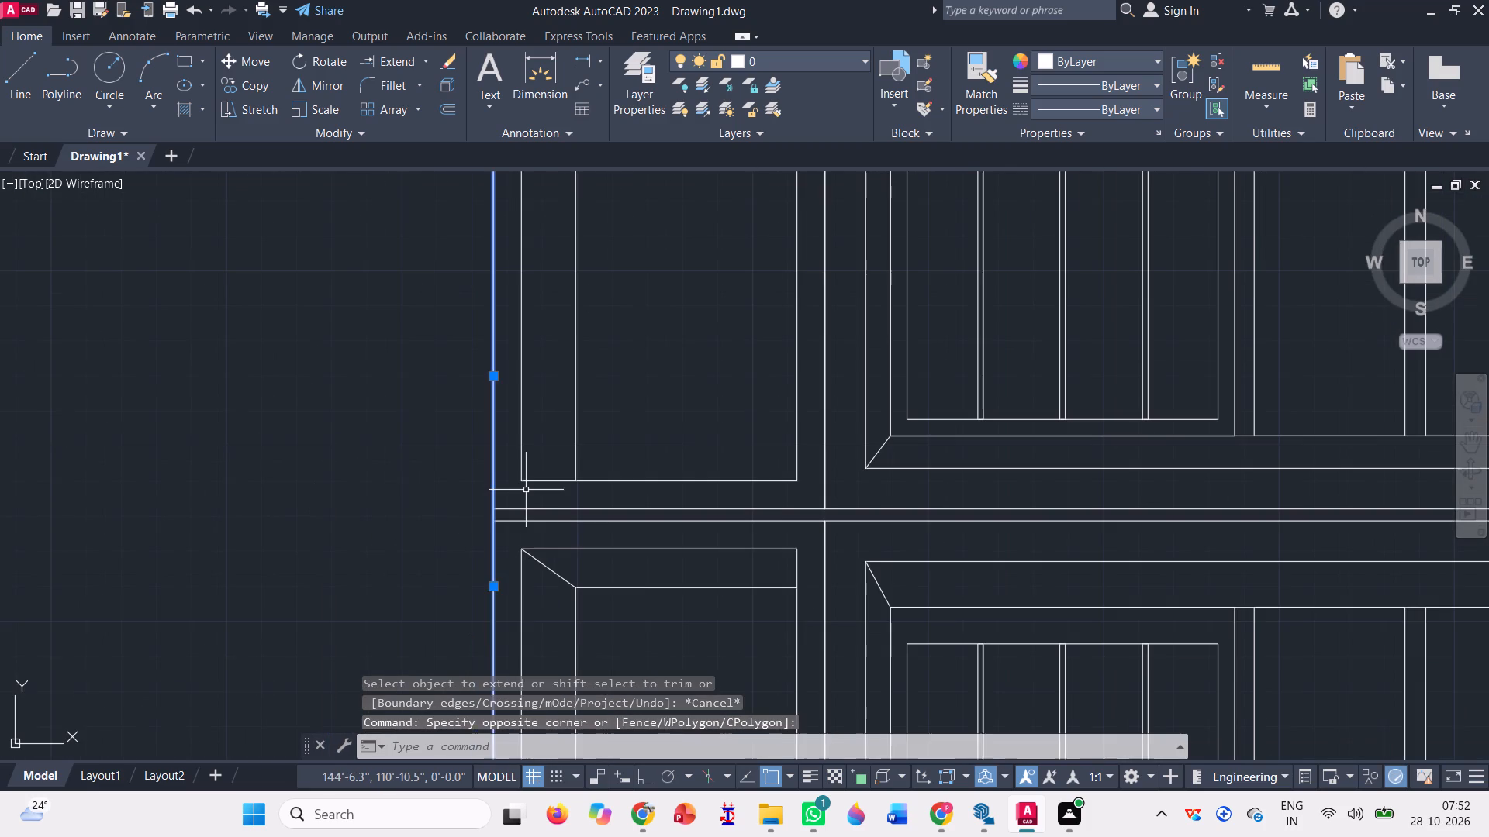
key(Delete)
Erase all the mullions, panes and slatted window inside the spare copy's wide bay frame, keeping the bevelled frame.
scroll(454, 481, down, 3)
scroll(561, 450, down, 1)
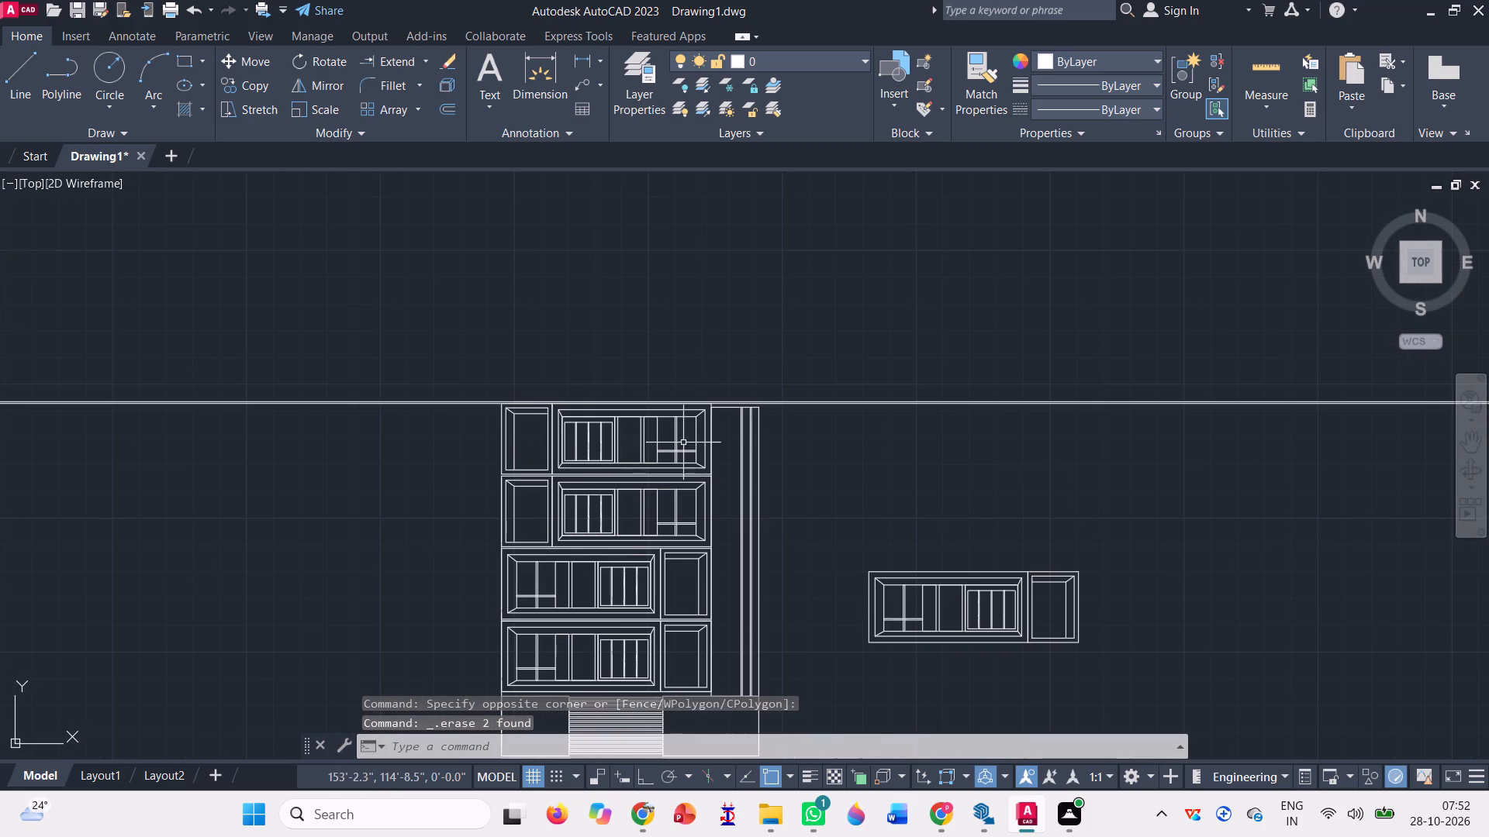
scroll(731, 420, up, 3)
scroll(731, 420, down, 2)
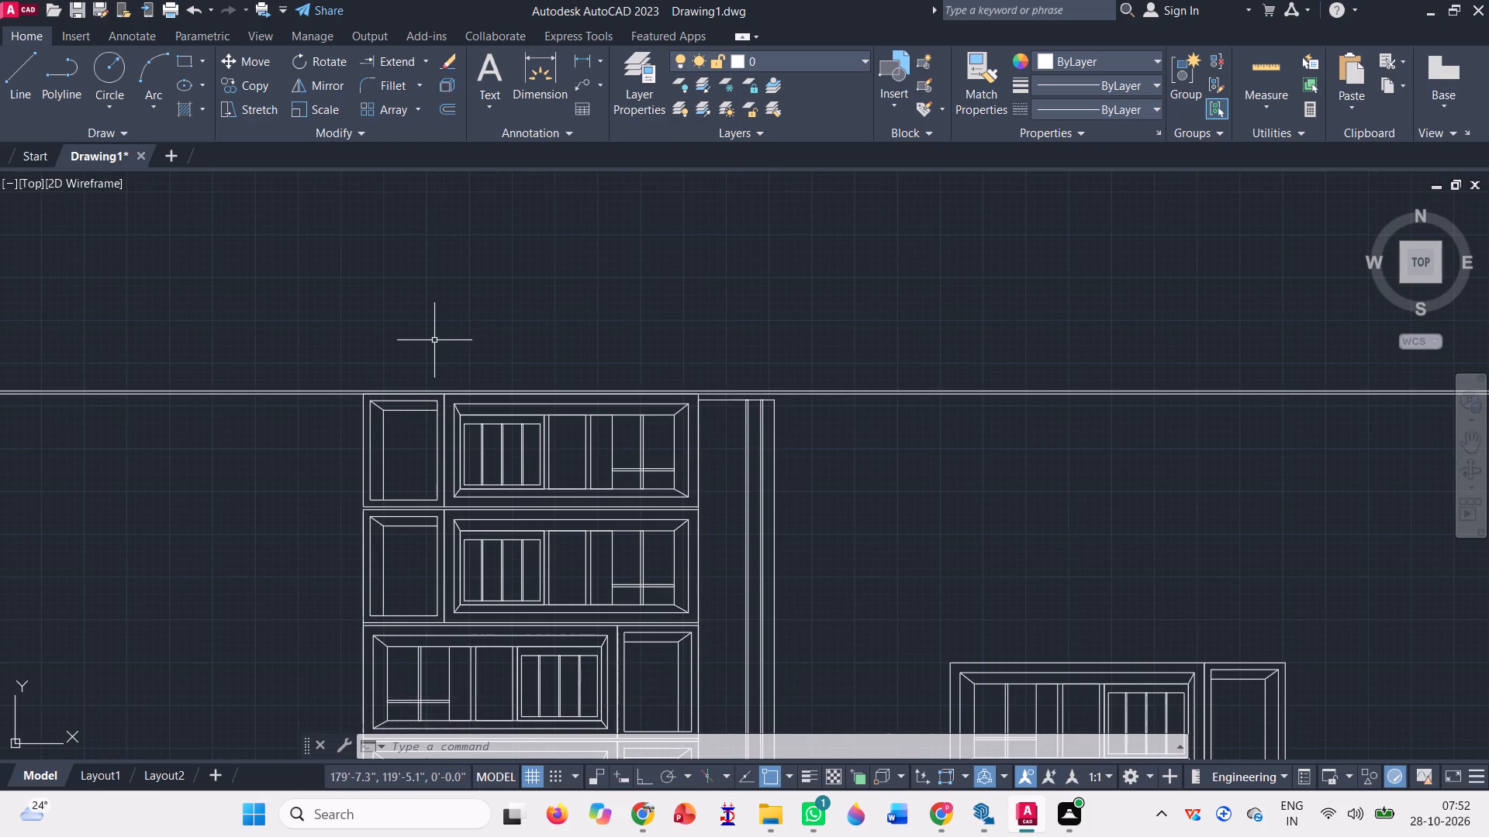
scroll(434, 340, down, 1)
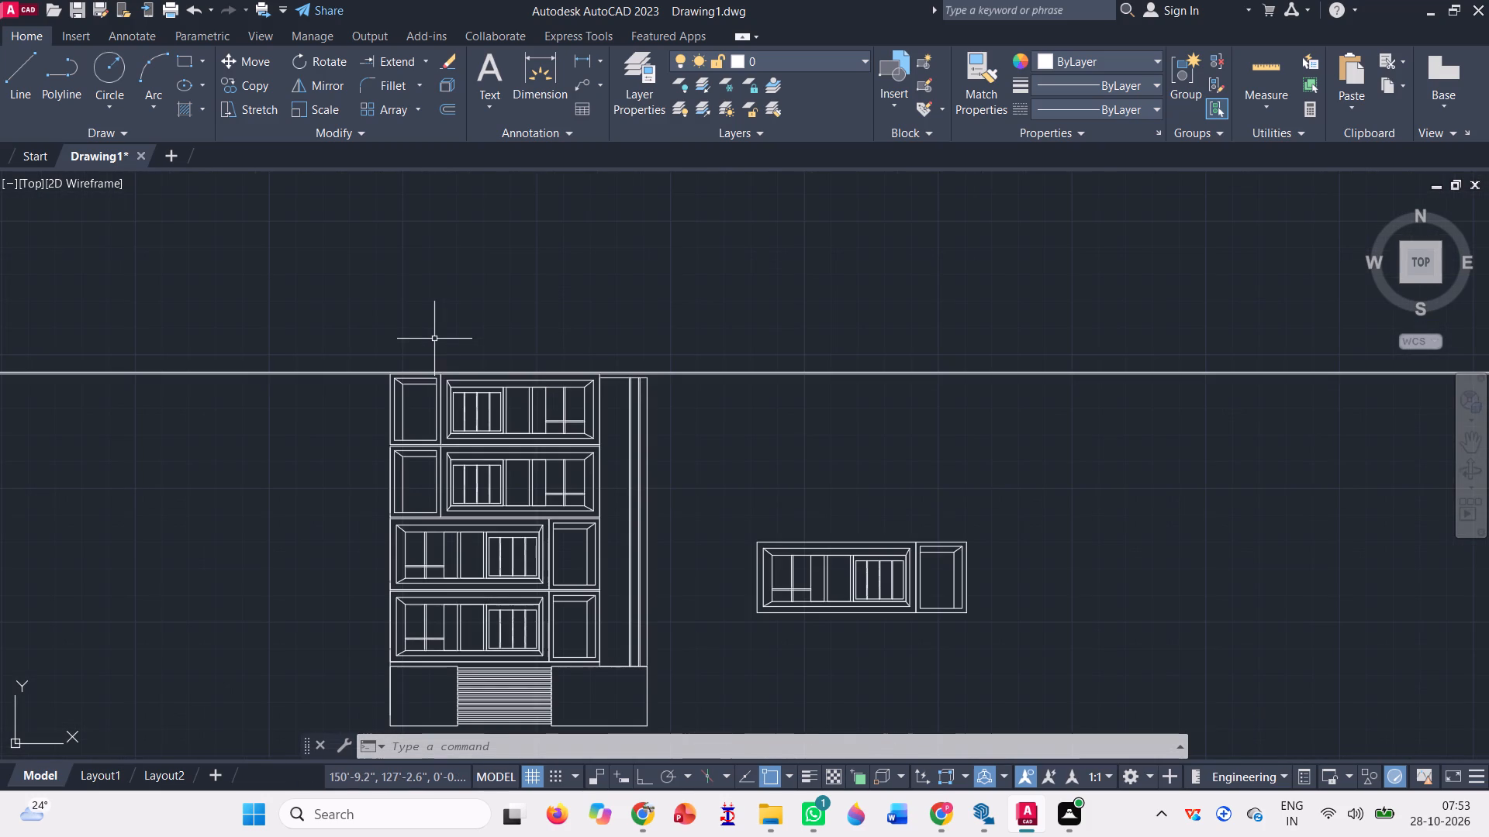
scroll(927, 679, up, 2)
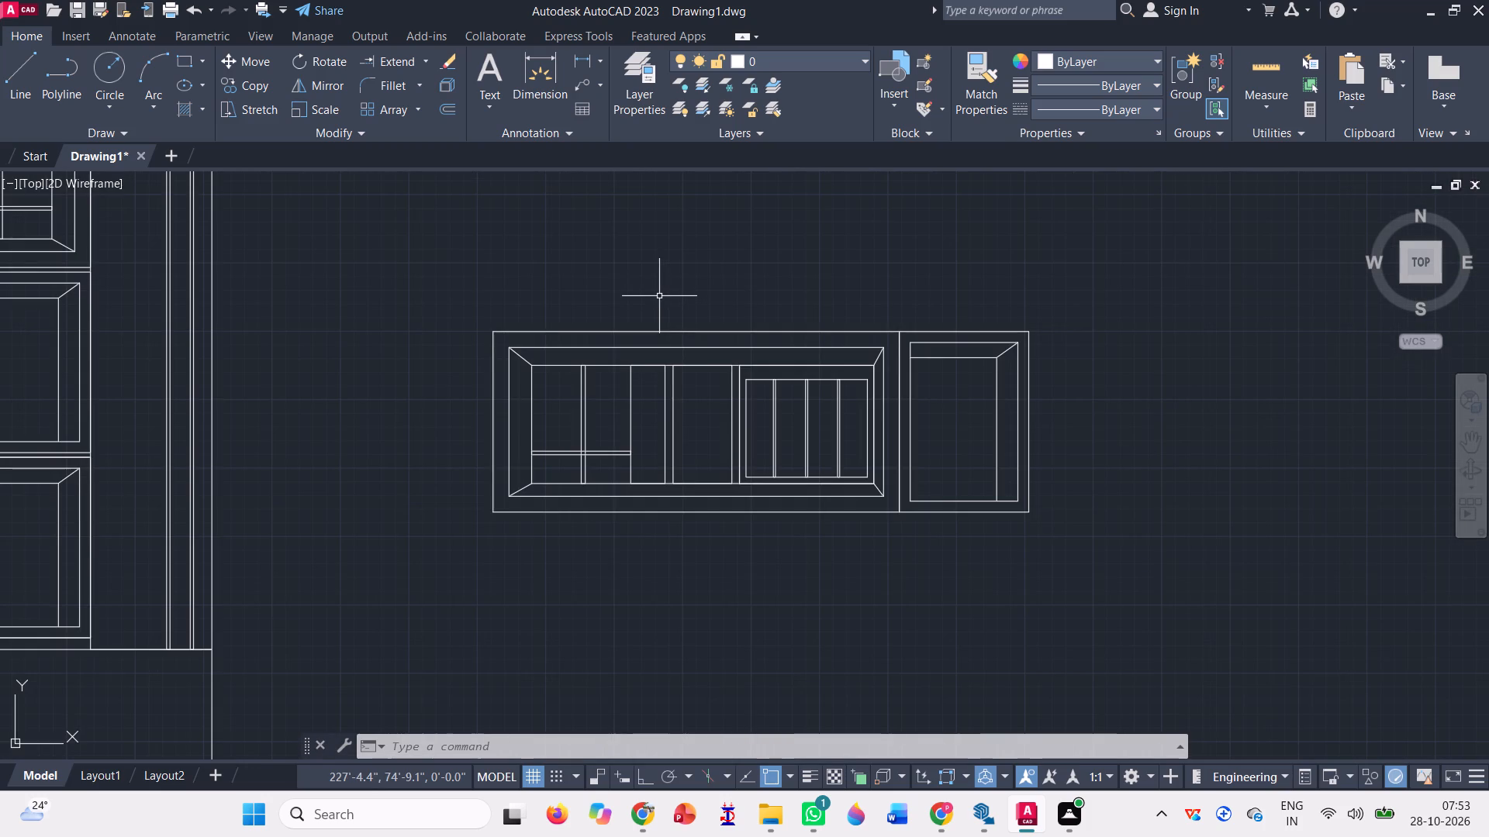
scroll(866, 428, up, 2)
click(878, 456)
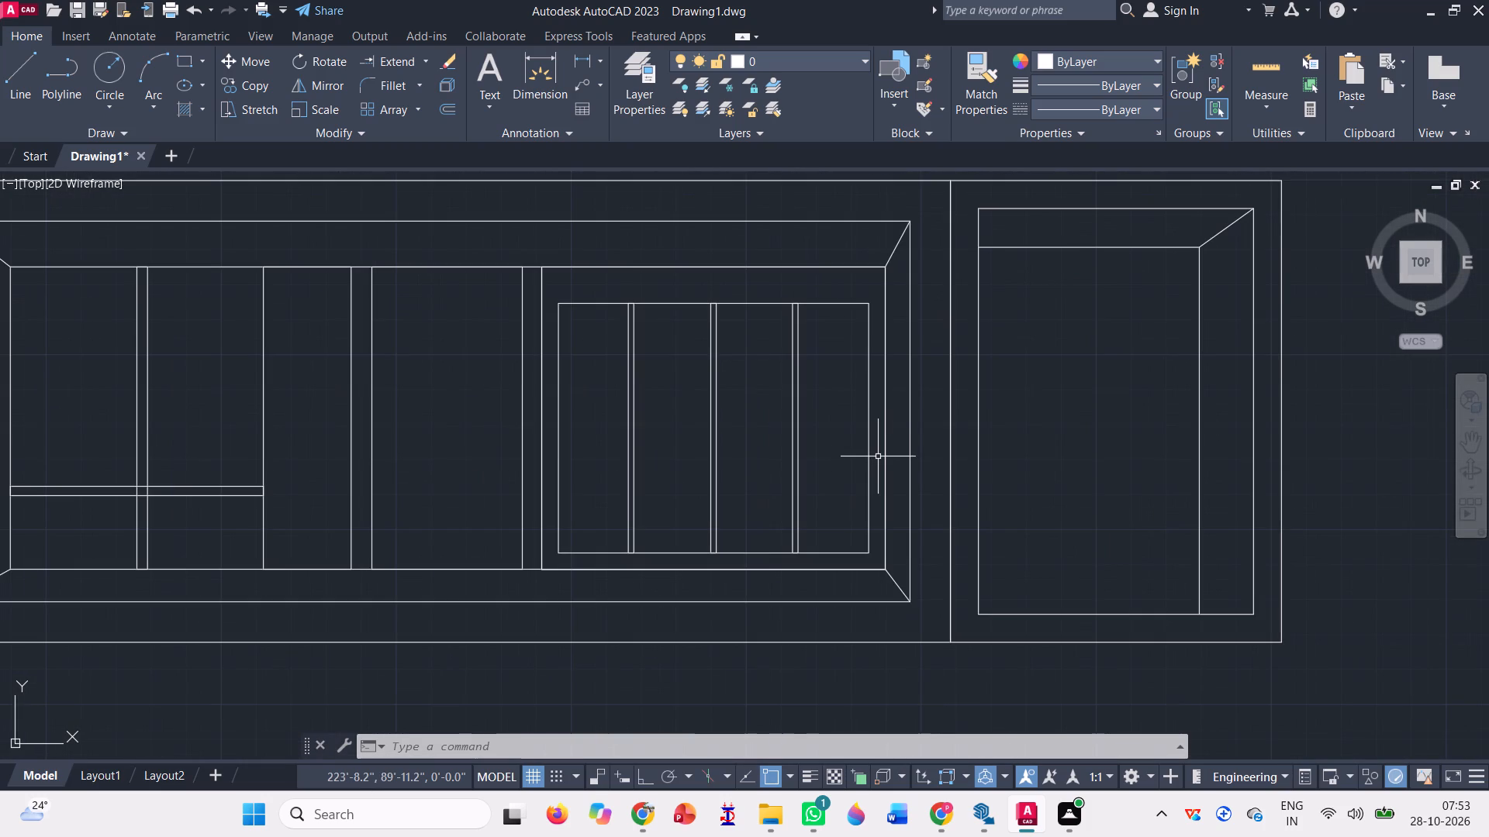
scroll(442, 355, down, 1)
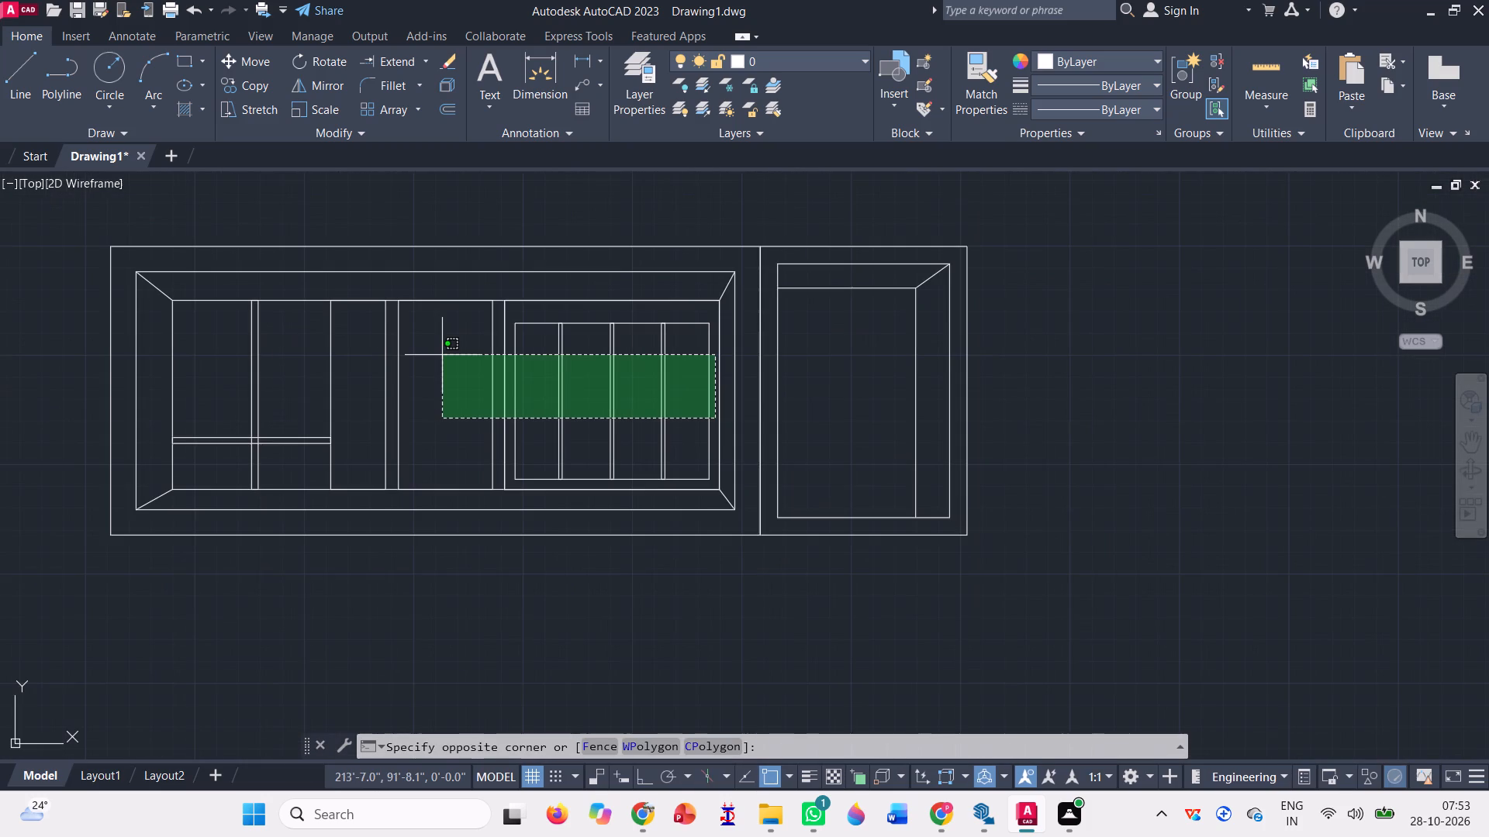
scroll(442, 355, down, 3)
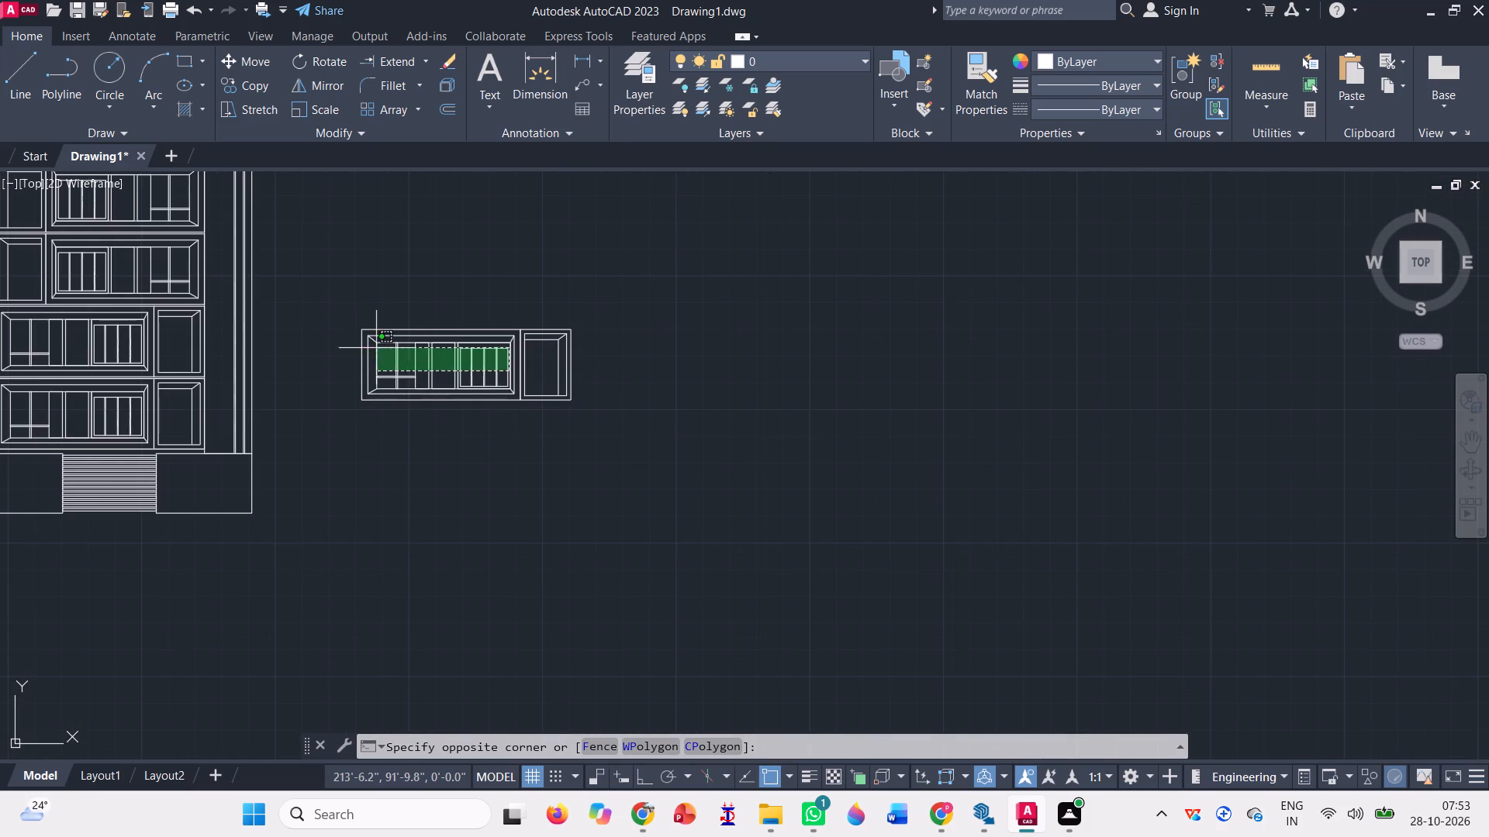
scroll(379, 346, up, 3)
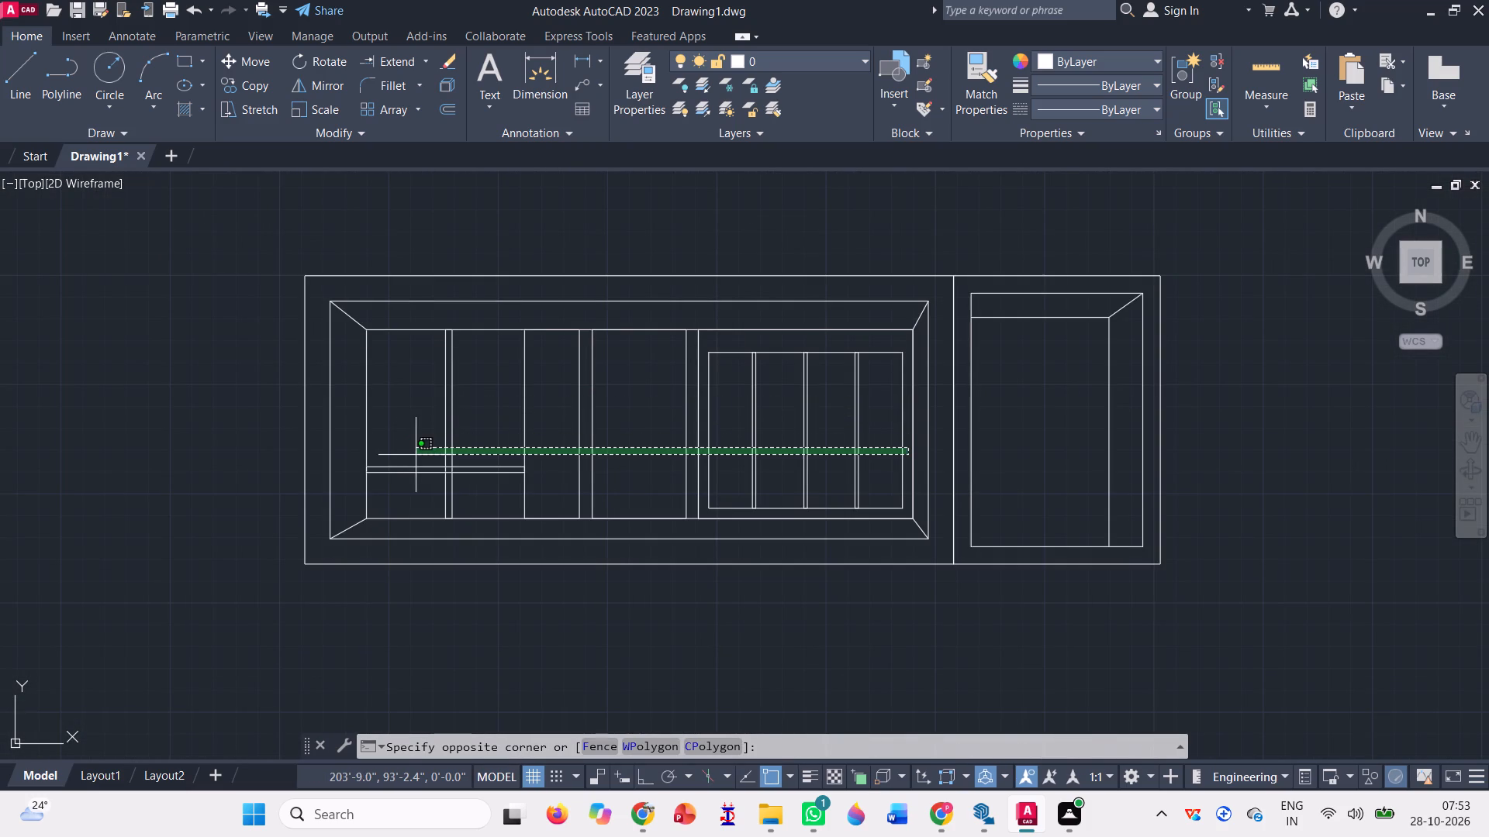
click(413, 488)
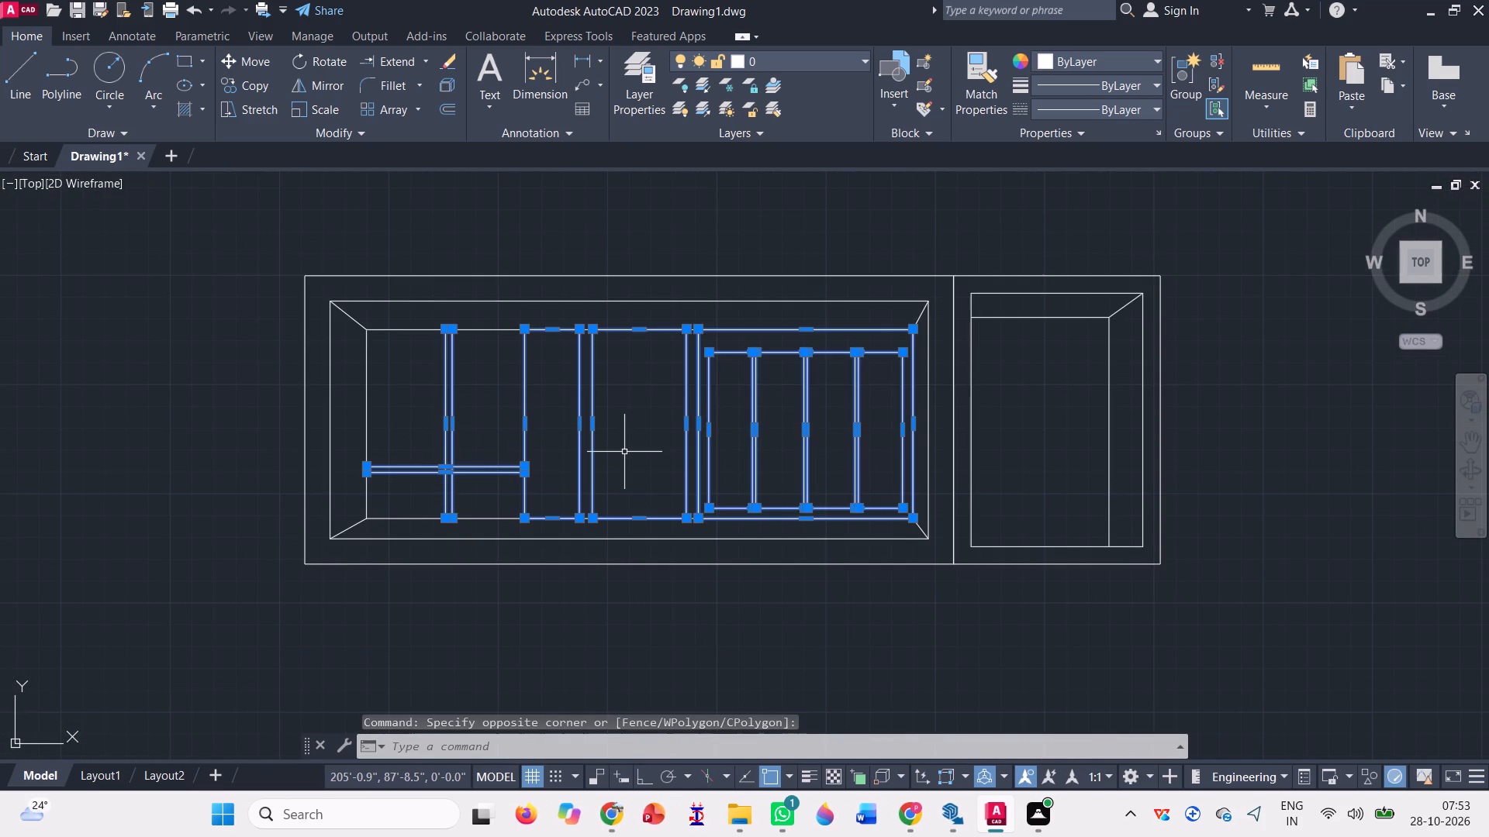
key(Delete)
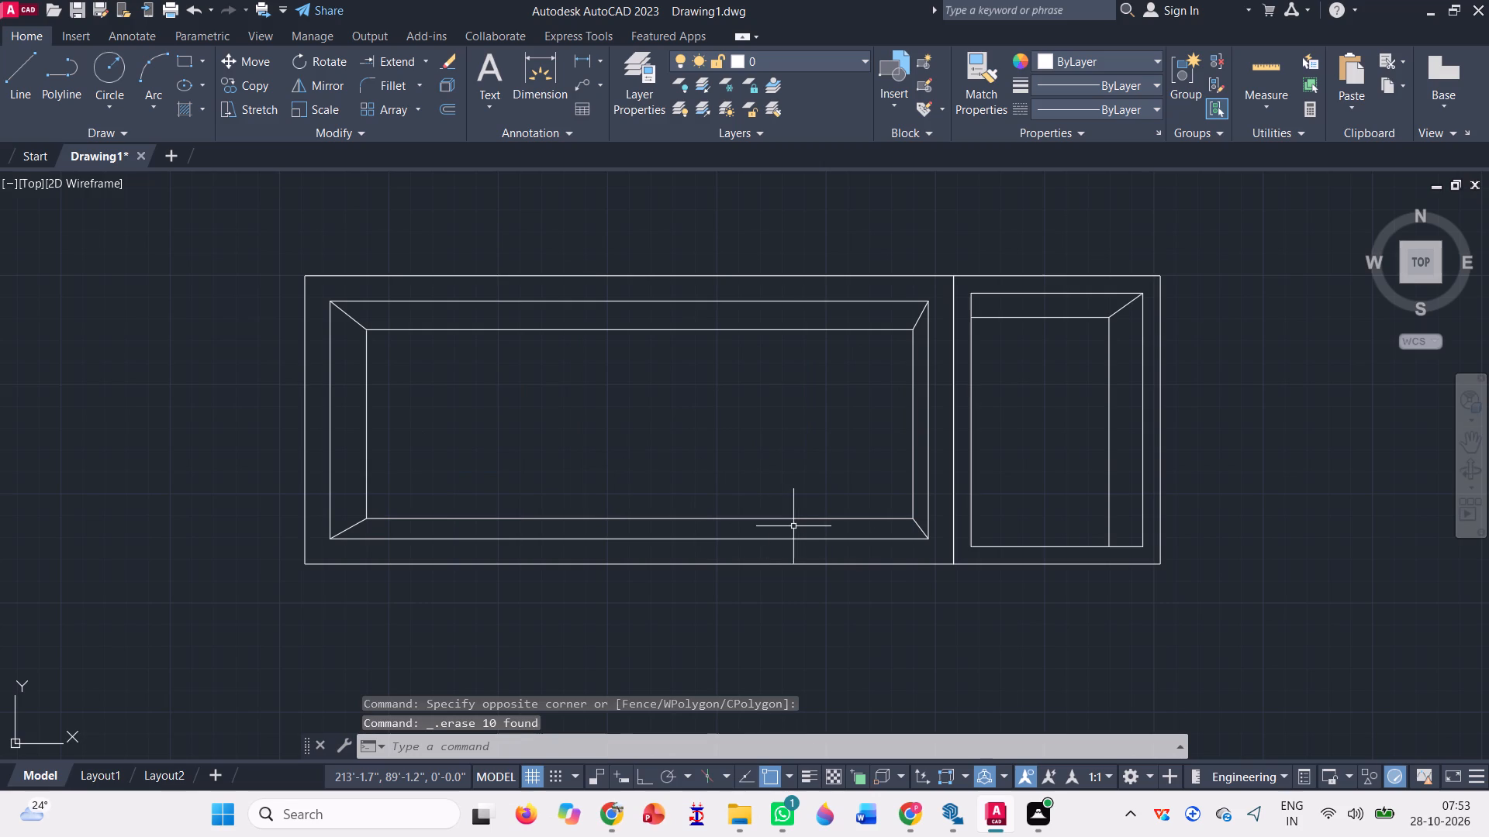
Draw a slanted line from the spare bay's inner top west corner to a point on its inner bottom edge.
click(16, 67)
scroll(376, 308, up, 1)
click(355, 339)
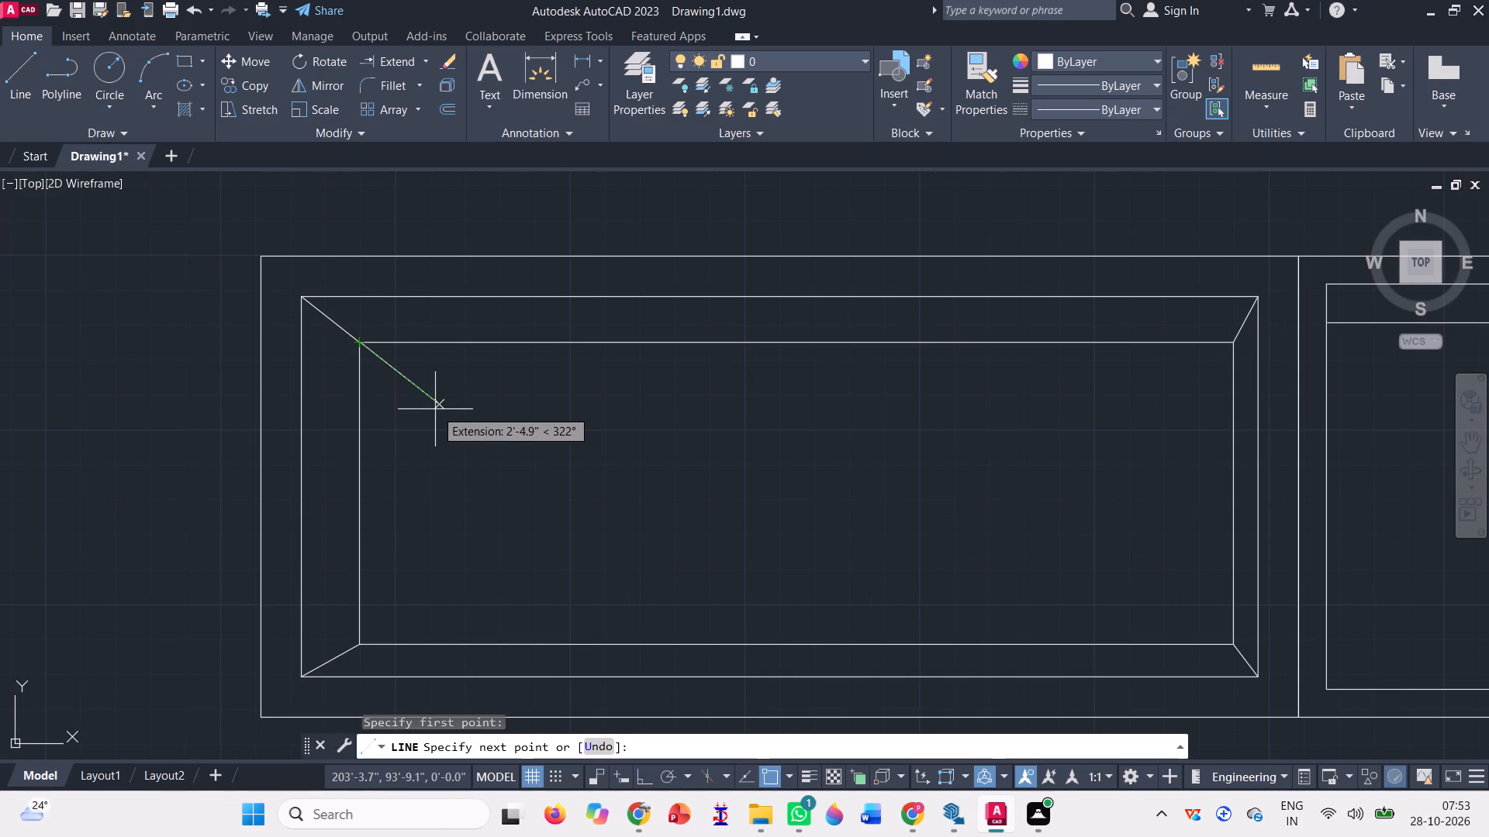
click(465, 642)
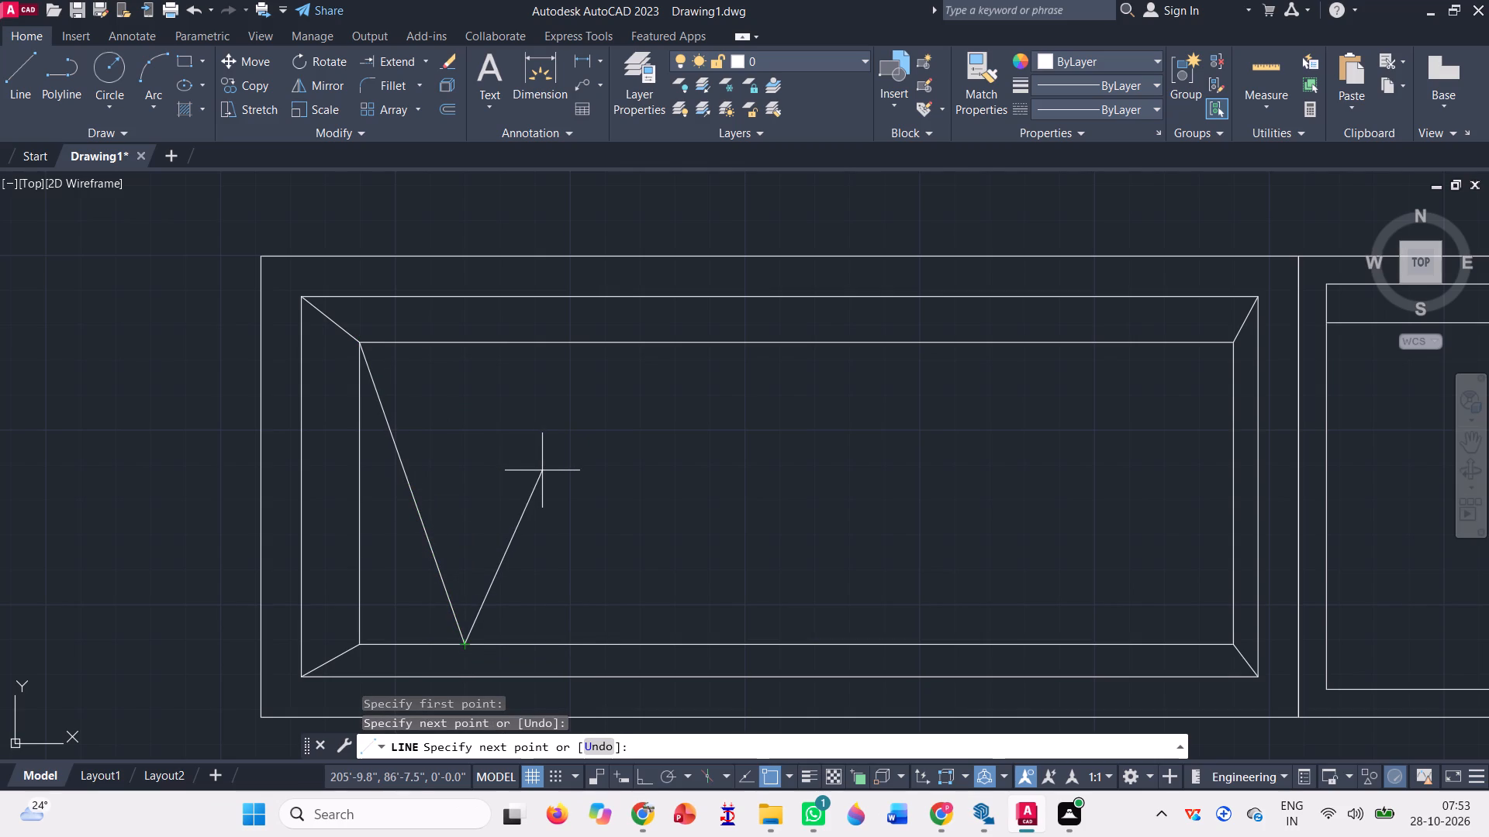
key(space)
With ortho on, draw a line from the slanted line about 18' east, continuing straight down to the frame's inner bottom edge.
text(l)
key(Return)
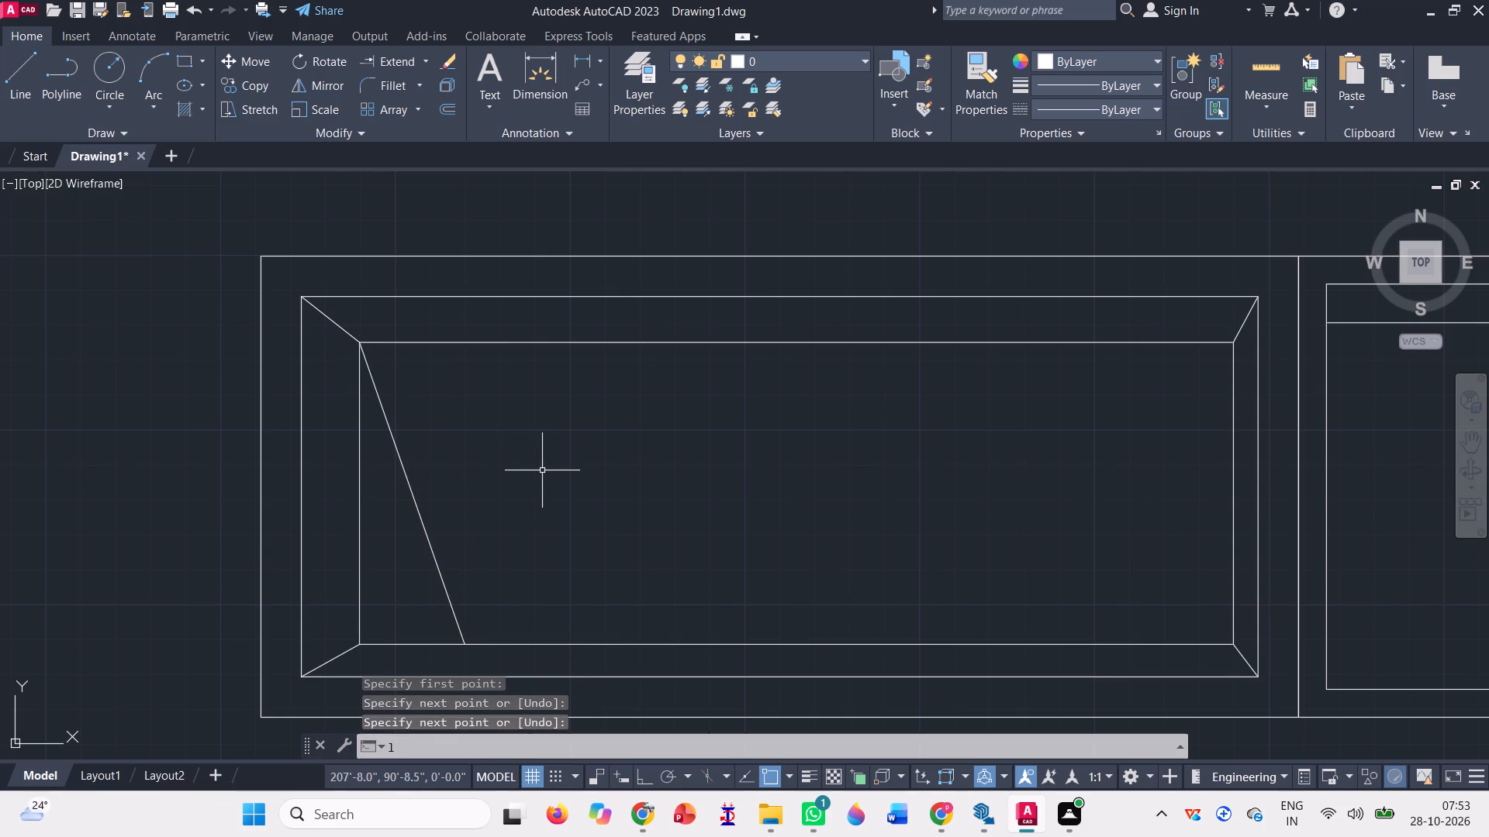
click(396, 432)
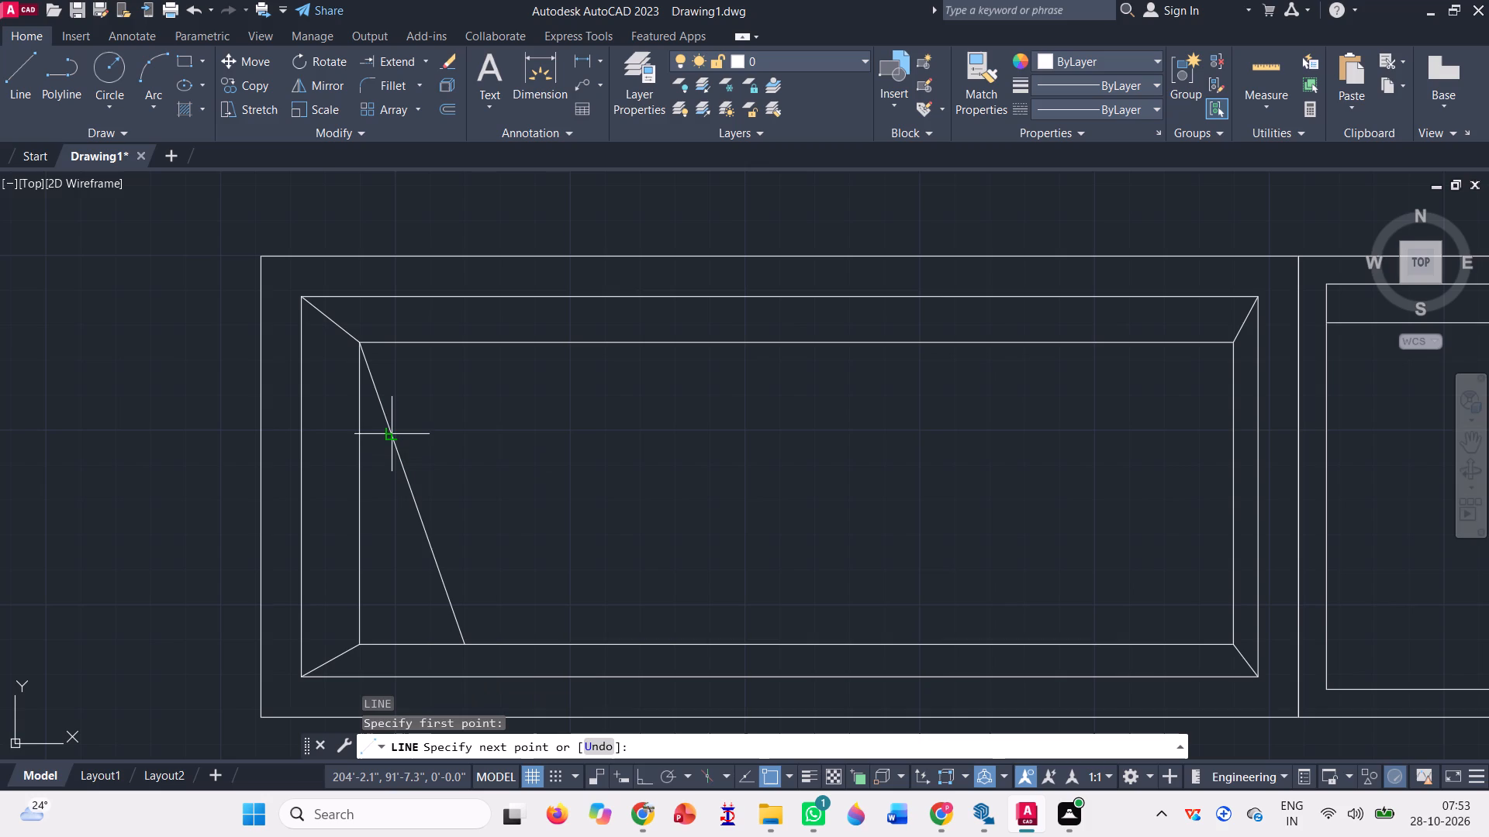
key(F8)
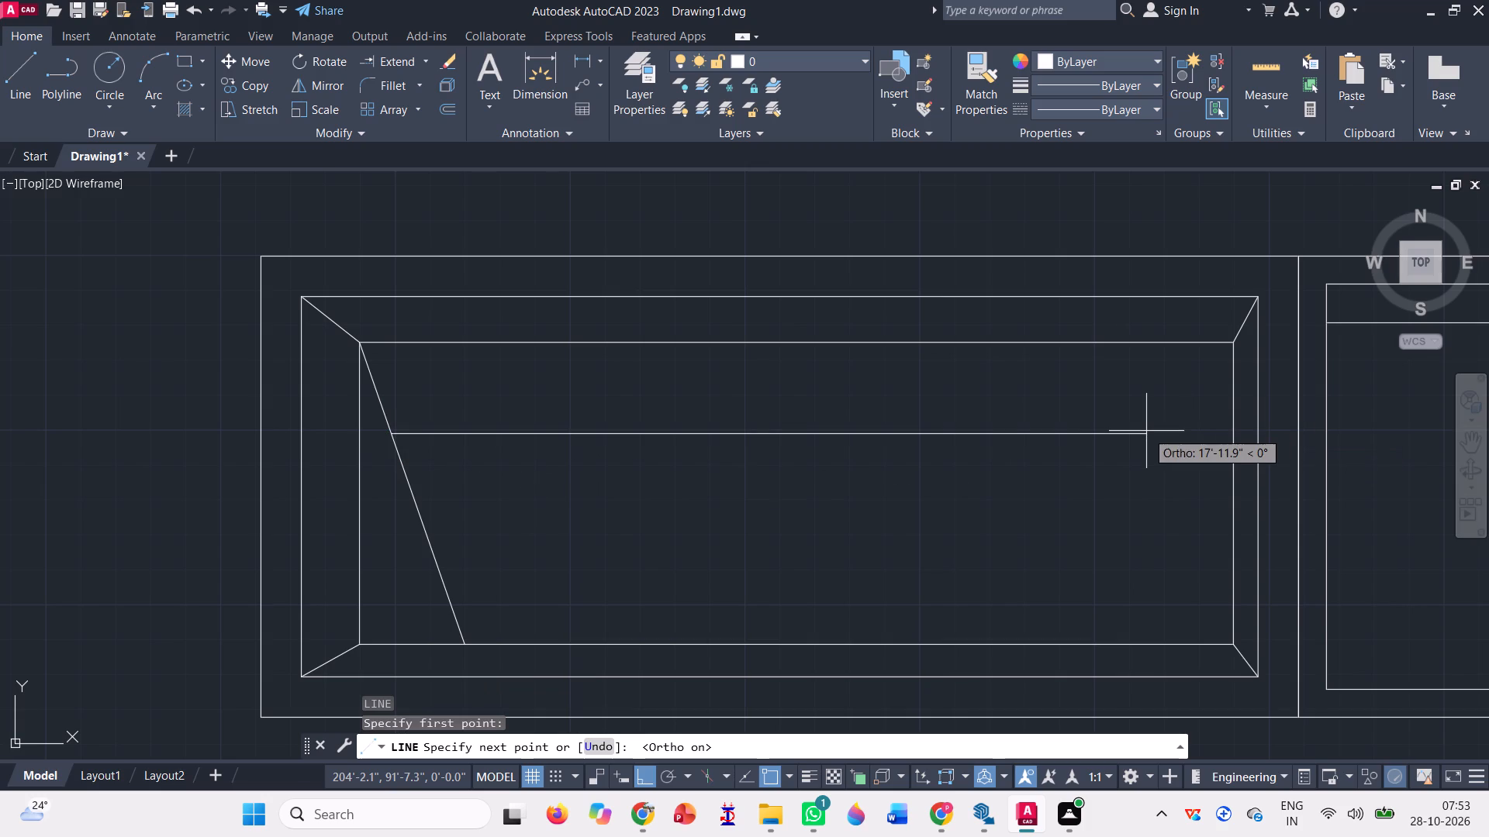
click(1146, 429)
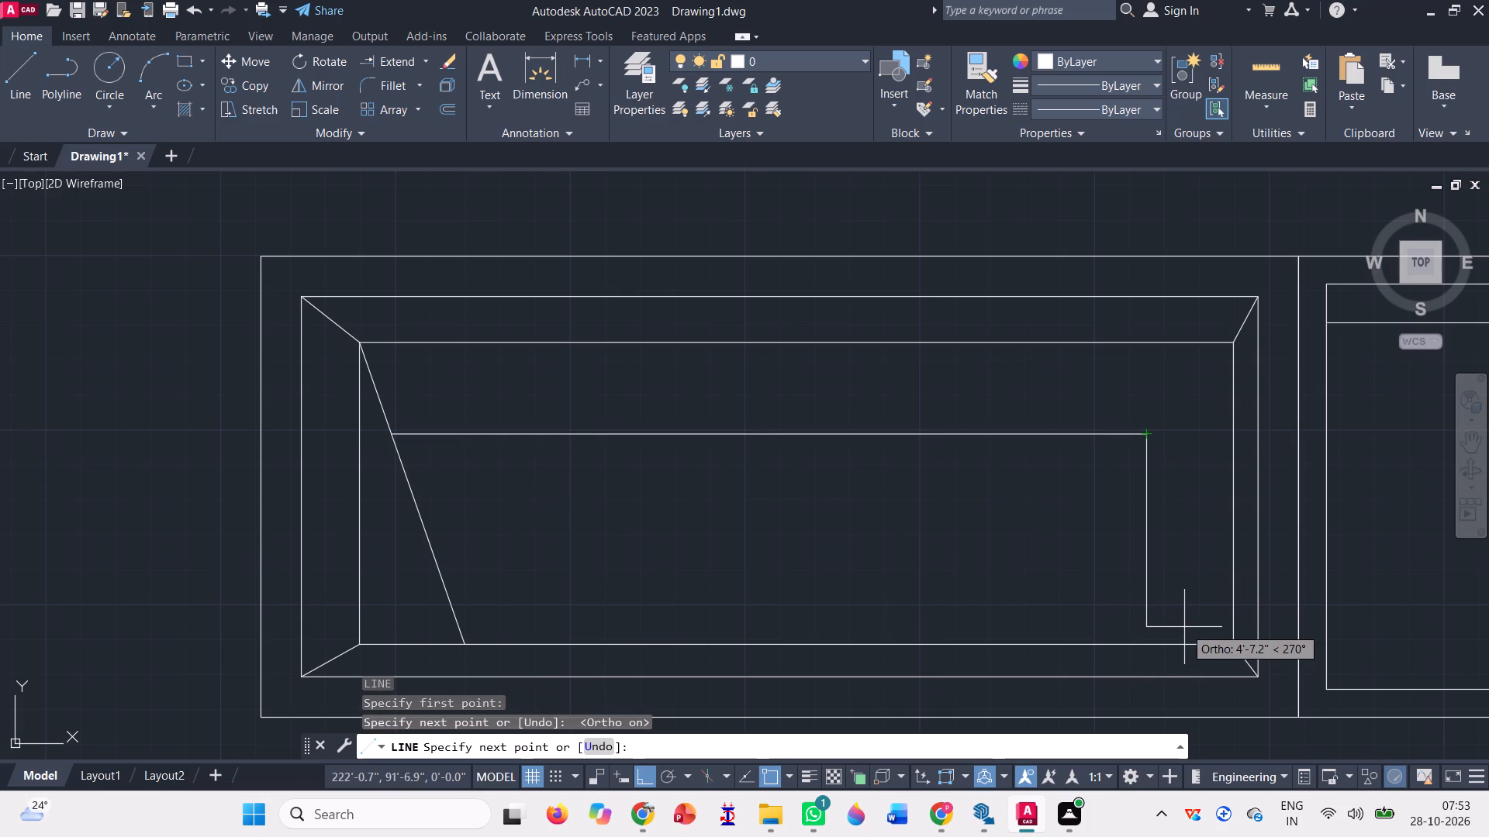
click(1146, 640)
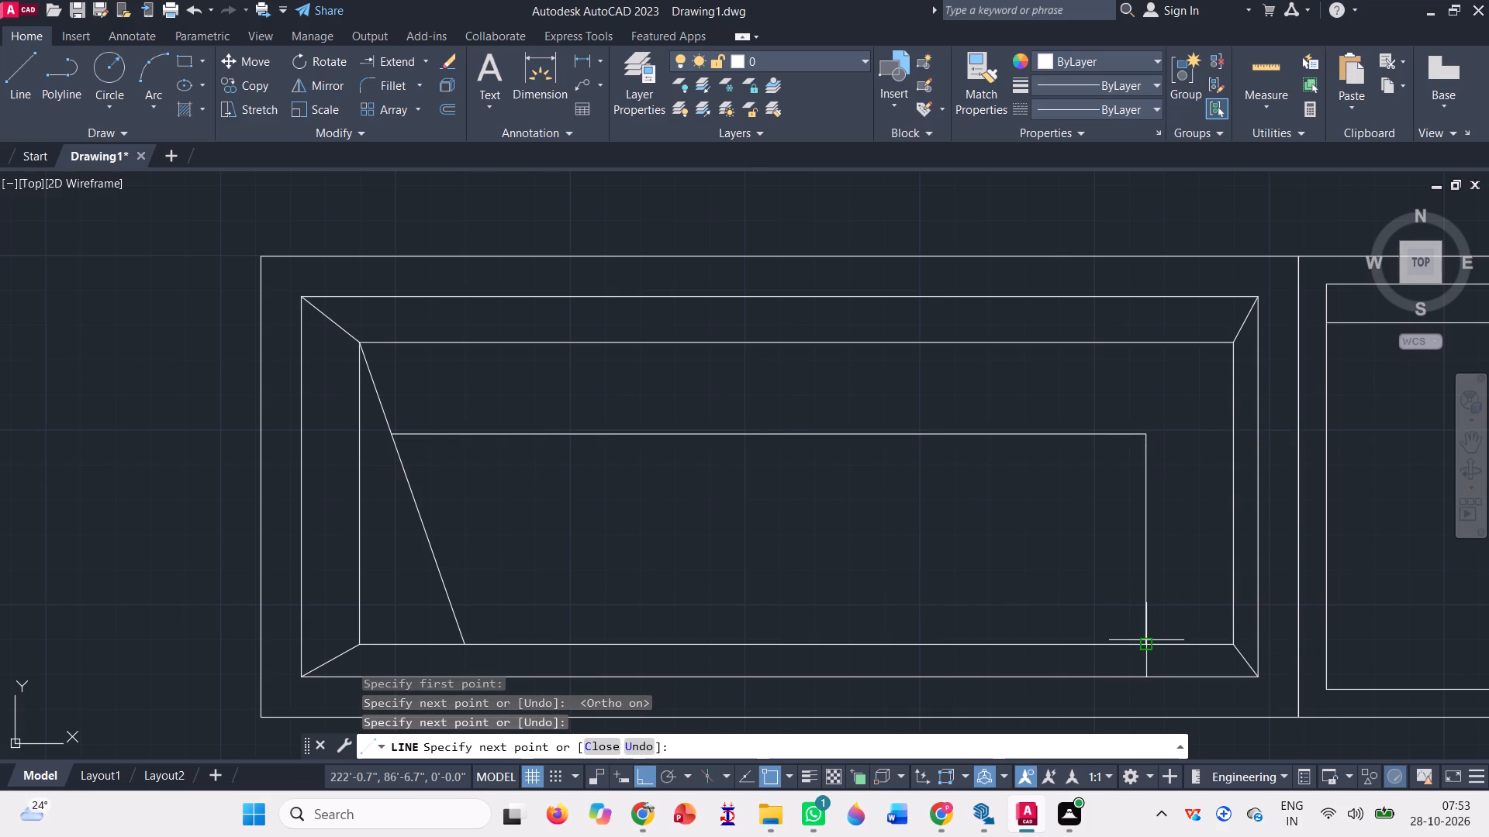
scroll(790, 439, down, 1)
key(space)
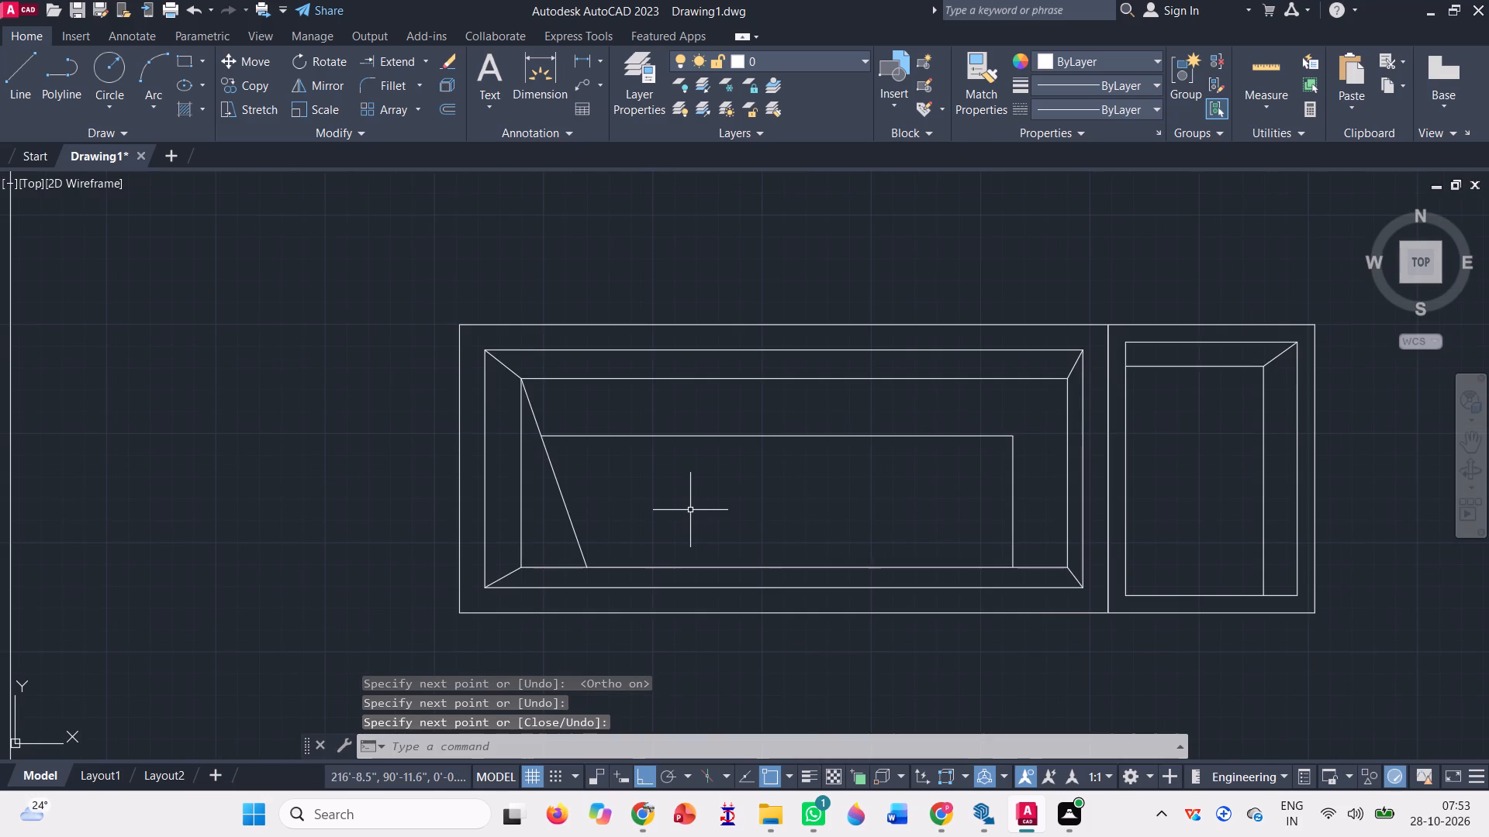
Draw a thin horizontal rectangle just below the new horizontal line, near the middle of the bay.
scroll(690, 508, down, 1)
scroll(690, 508, up, 1)
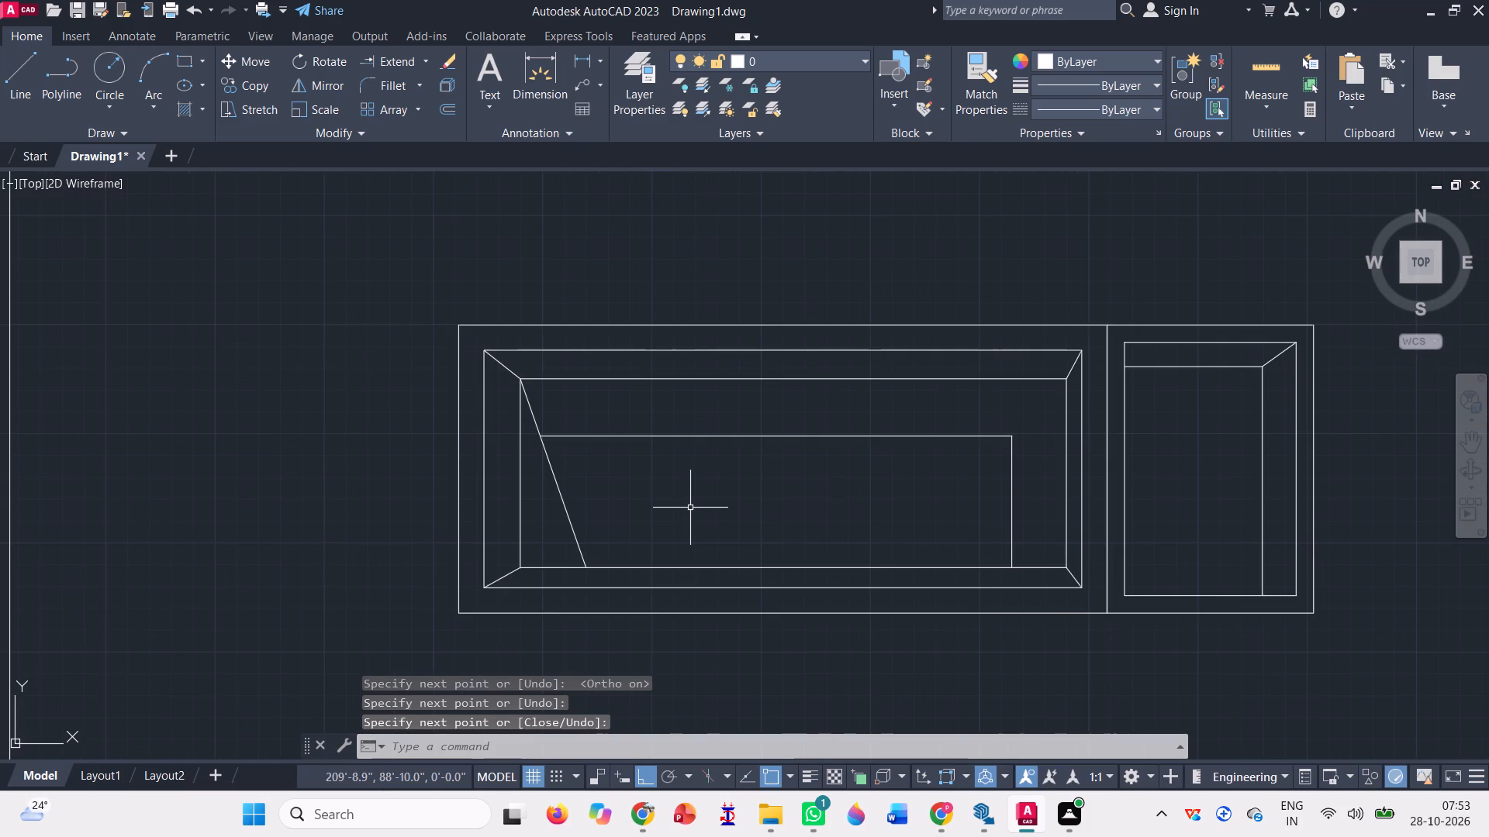
click(182, 66)
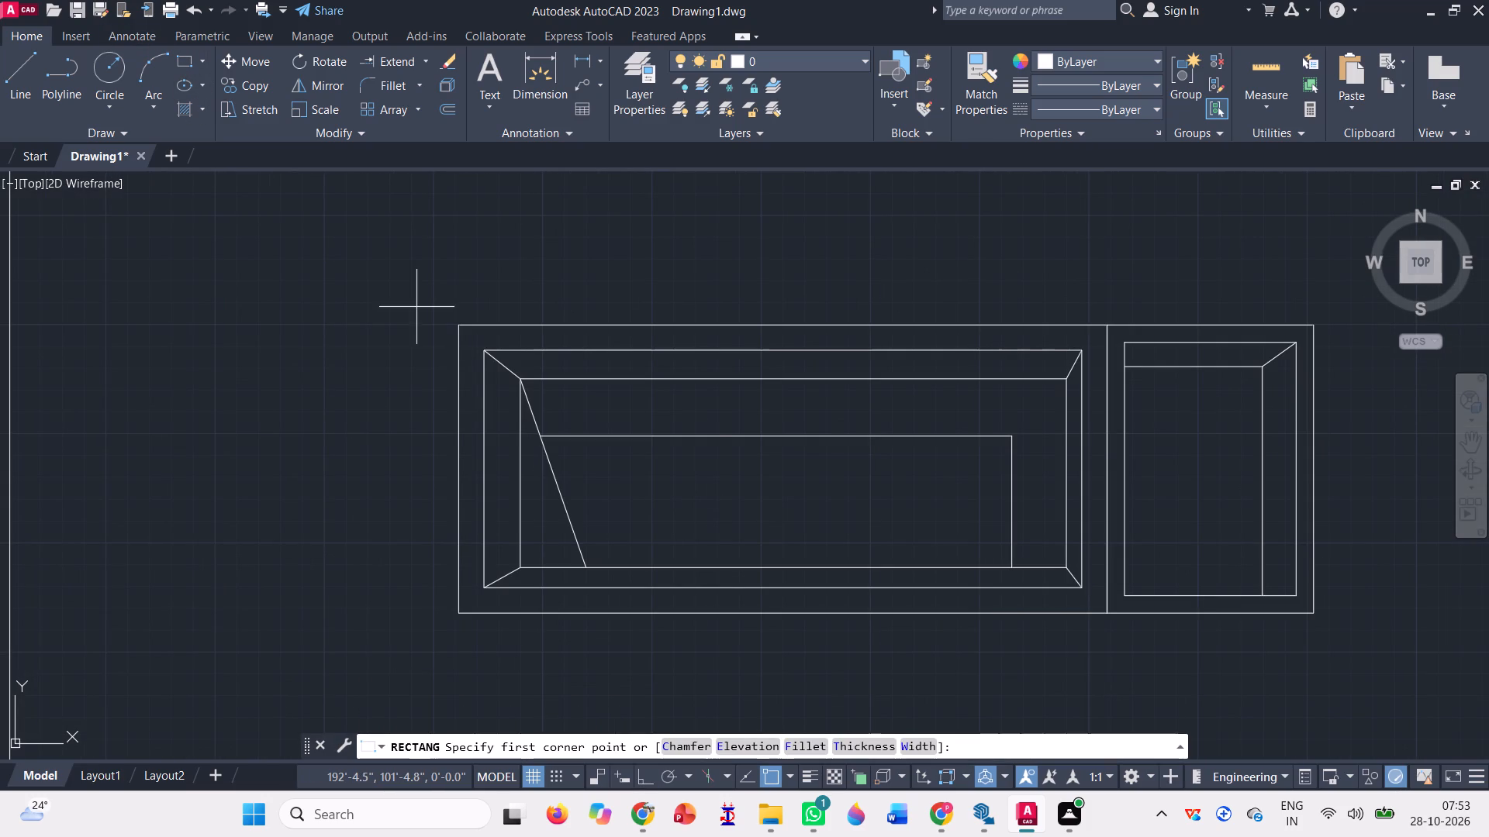
scroll(719, 482, up, 1)
click(714, 420)
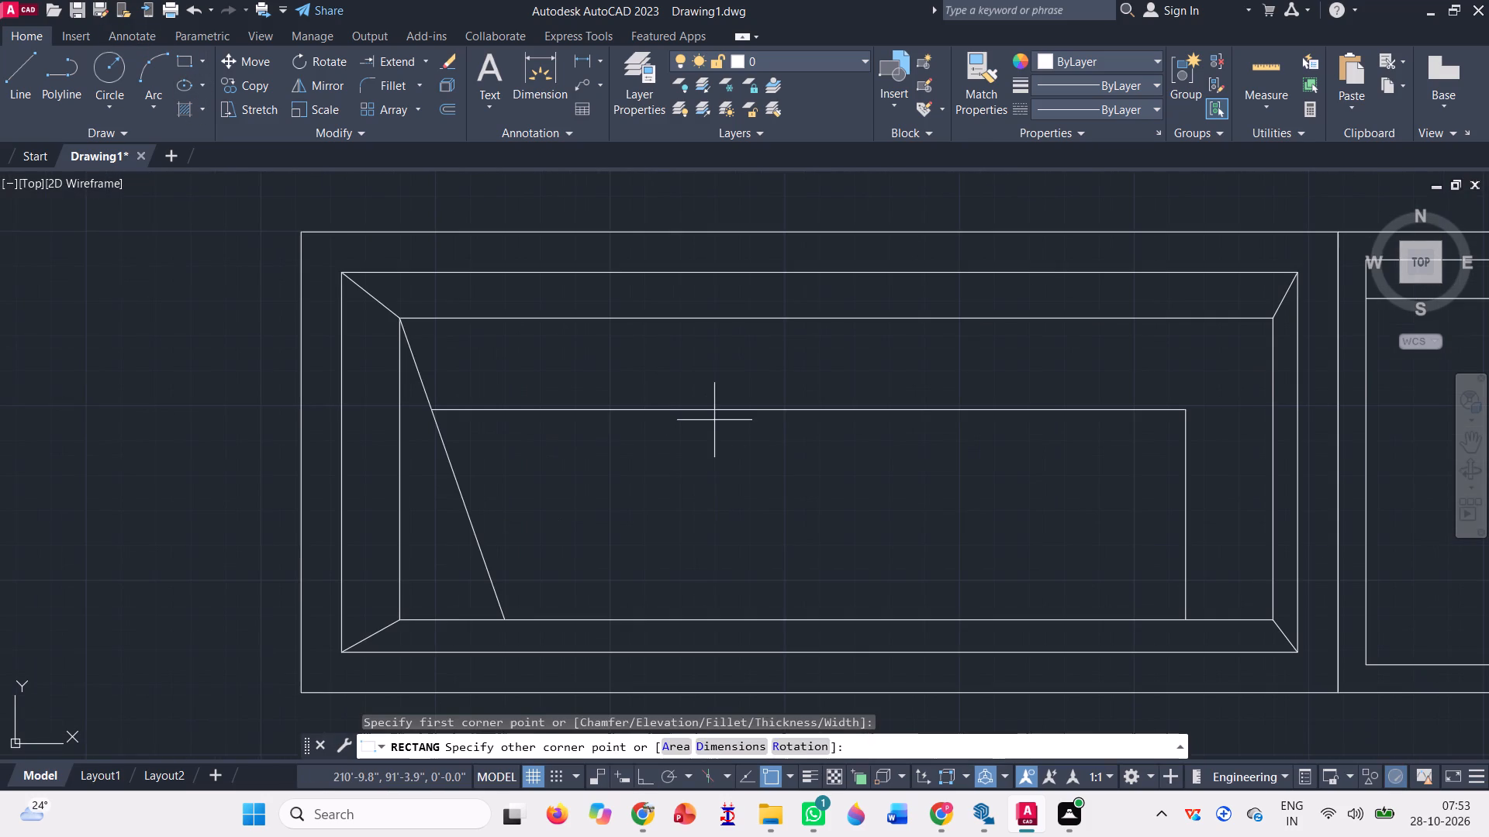
click(943, 438)
Copy the thin horizontal rectangle straight down about 7.3" from its bottom west corner to make a second slat.
click(835, 439)
text(co)
key(space)
scroll(758, 462, up, 1)
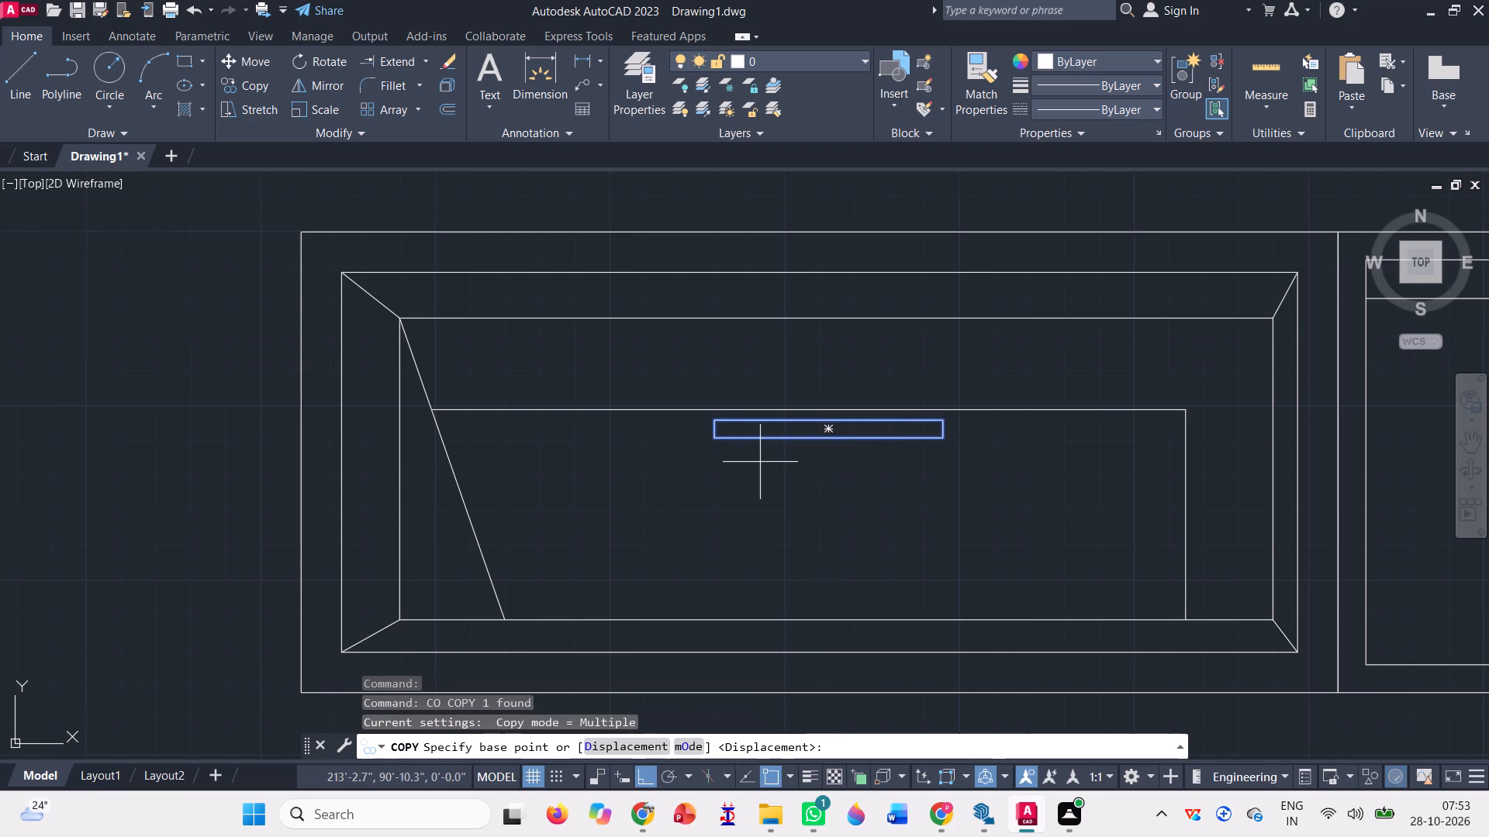
scroll(760, 462, up, 2)
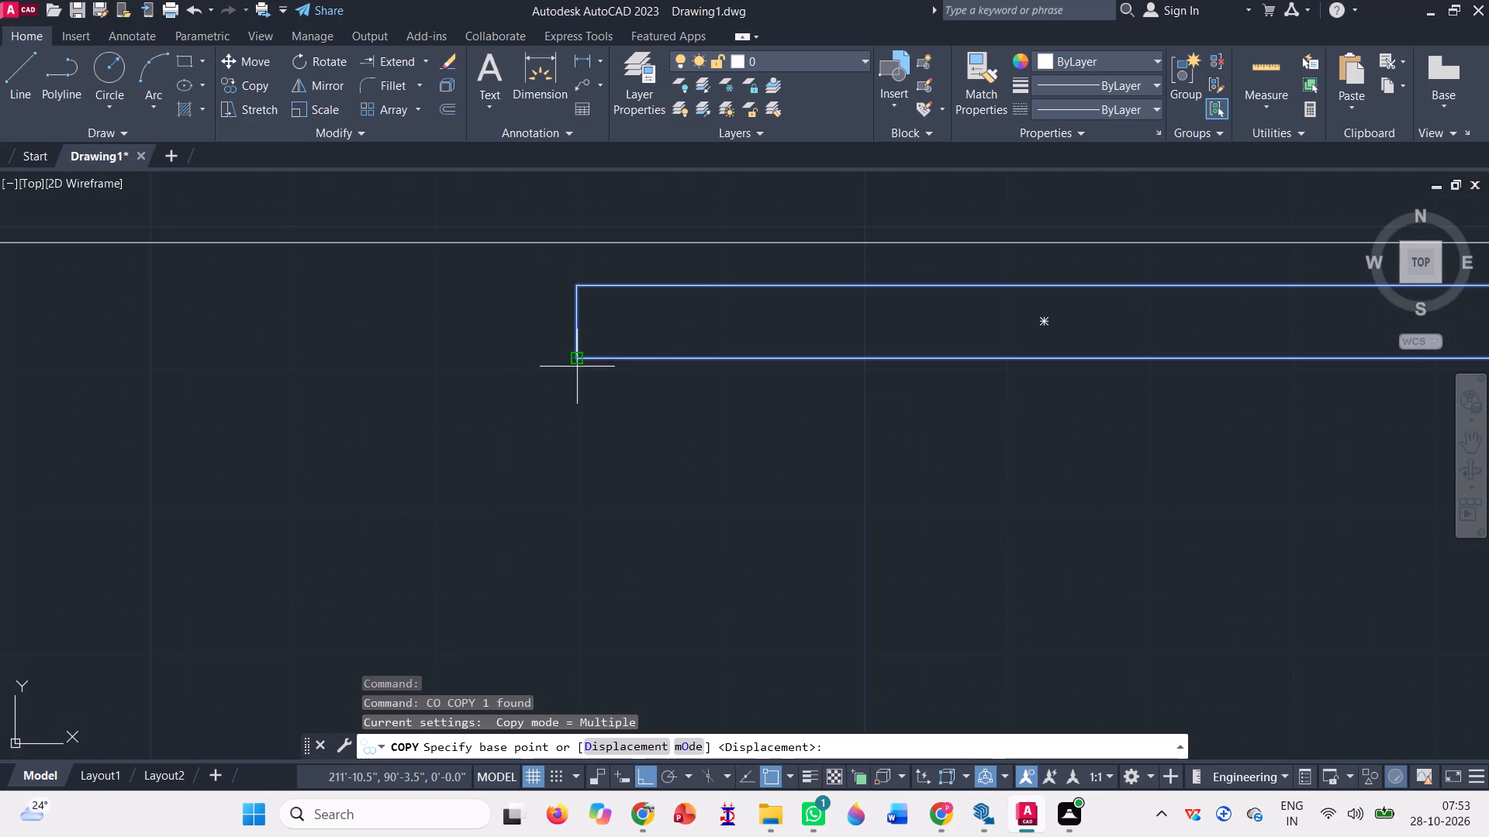
click(578, 359)
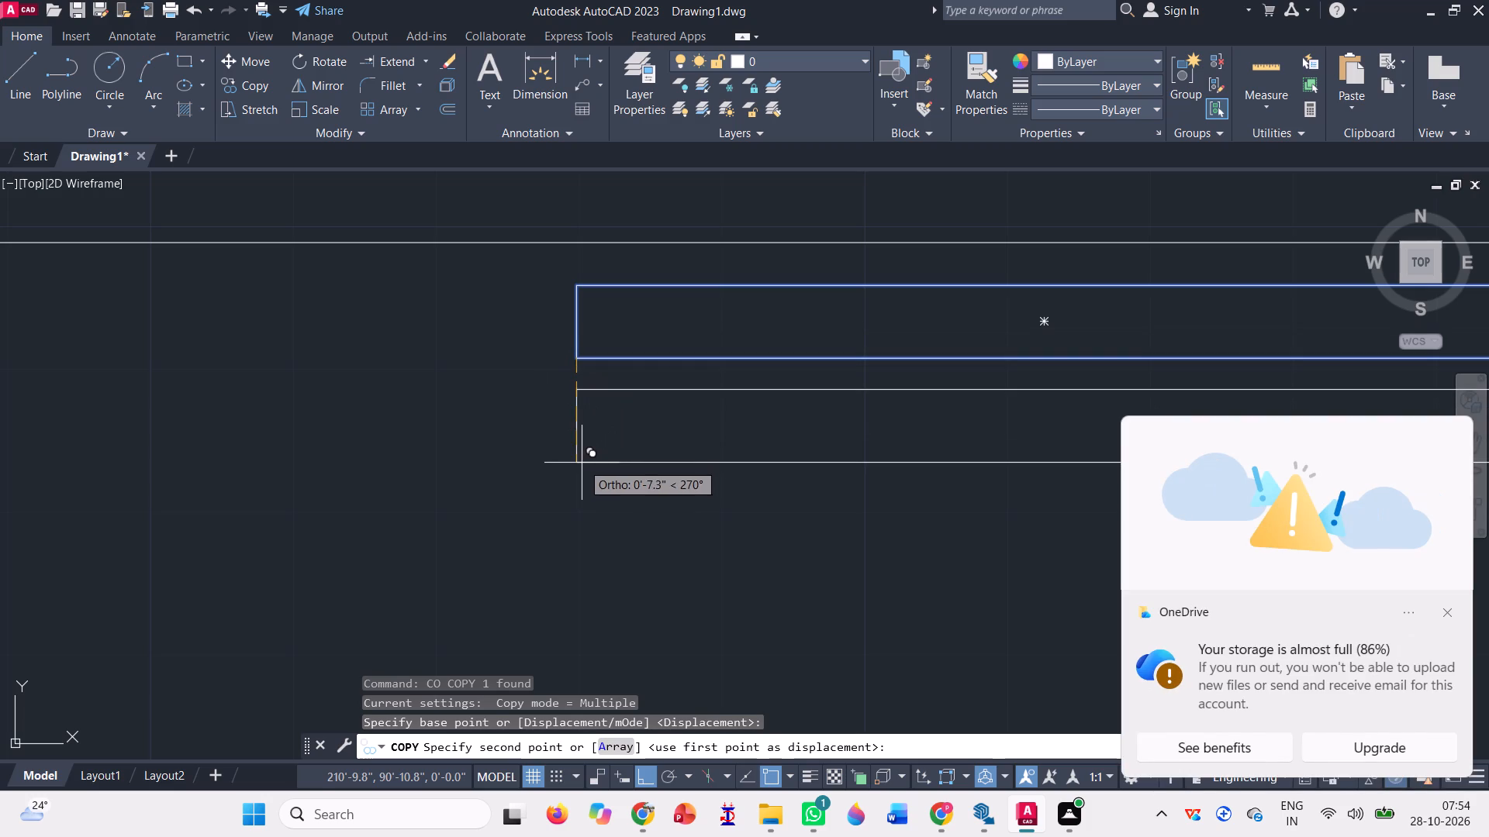
click(582, 463)
scroll(591, 444, down, 1)
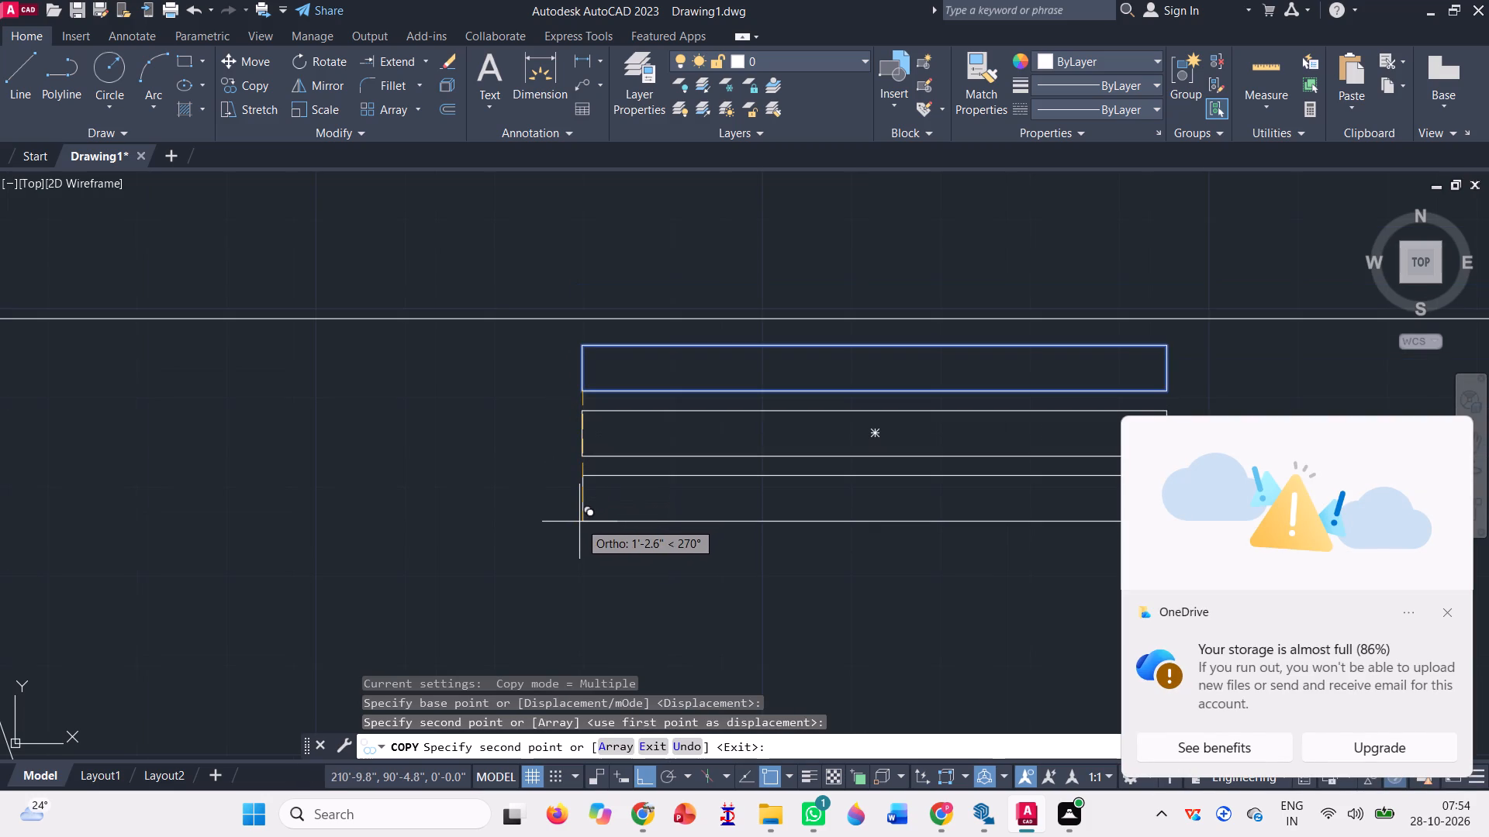
key(Escape)
Copy the second slat downward three times at the same slat spacing, using the slats' bottom west corners as reference points.
scroll(610, 445, up, 2)
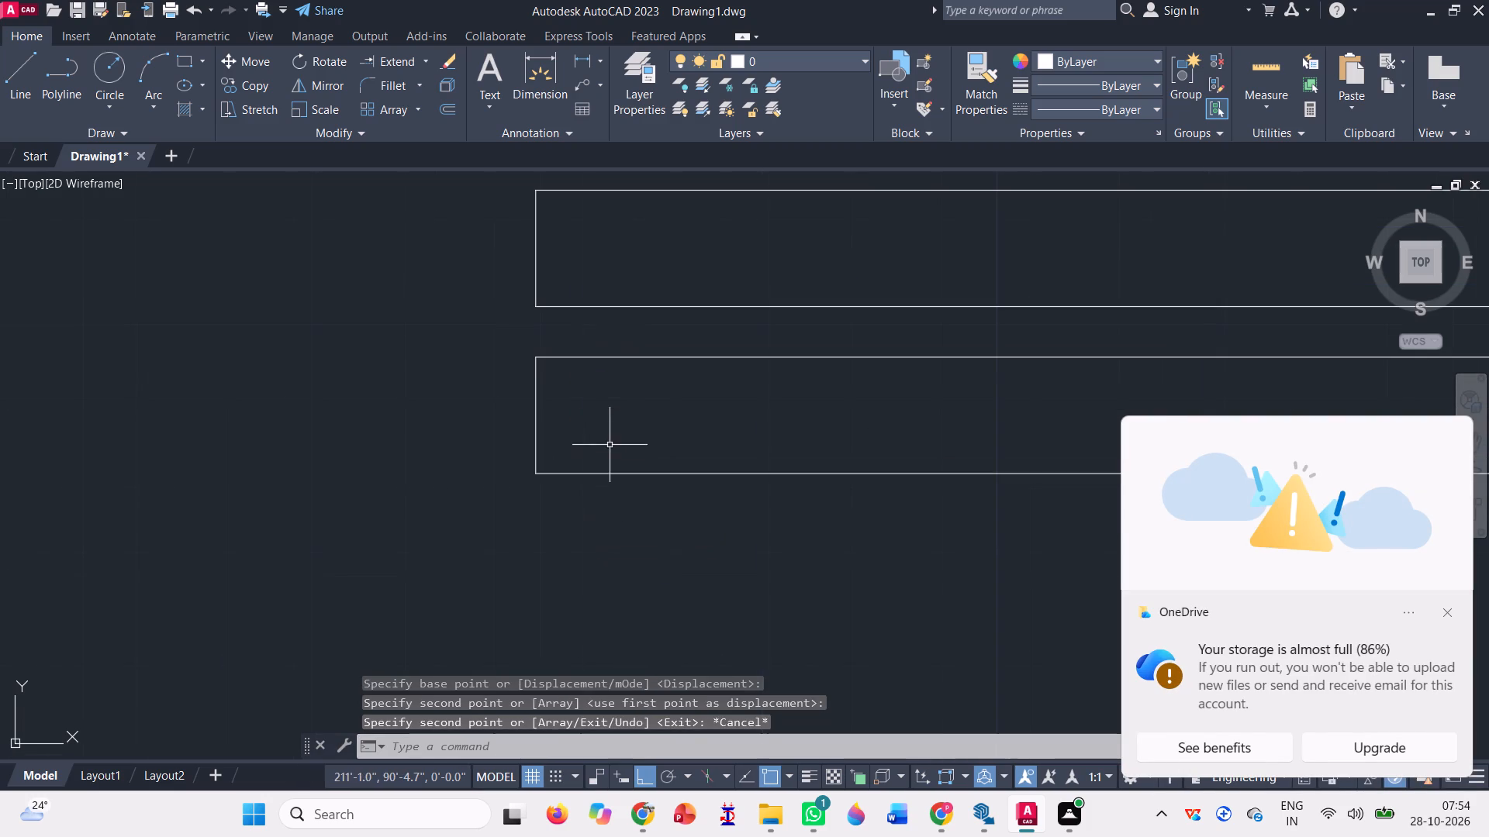
click(603, 508)
click(520, 377)
text(co)
key(space)
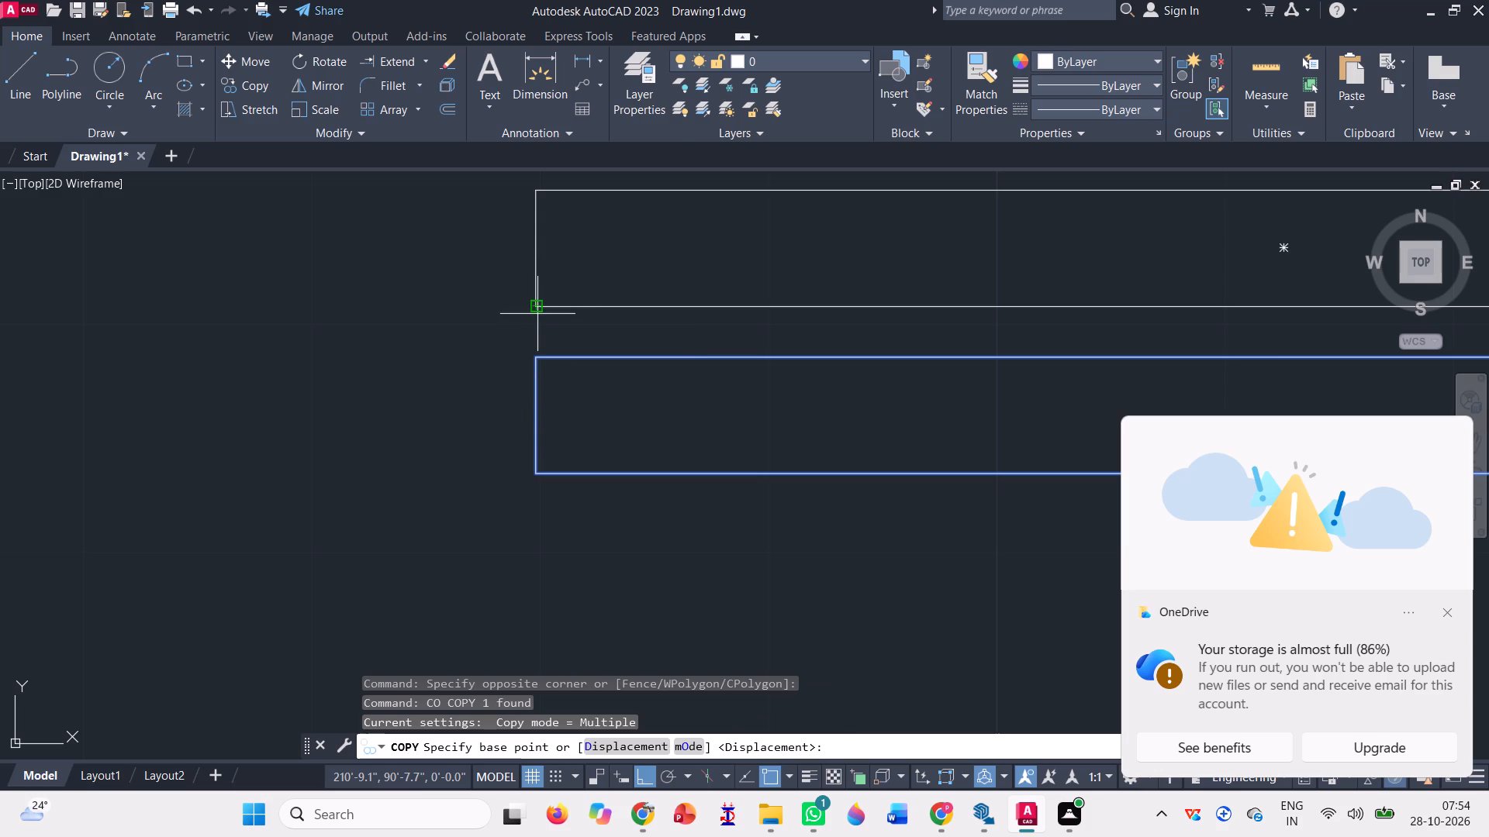
click(537, 310)
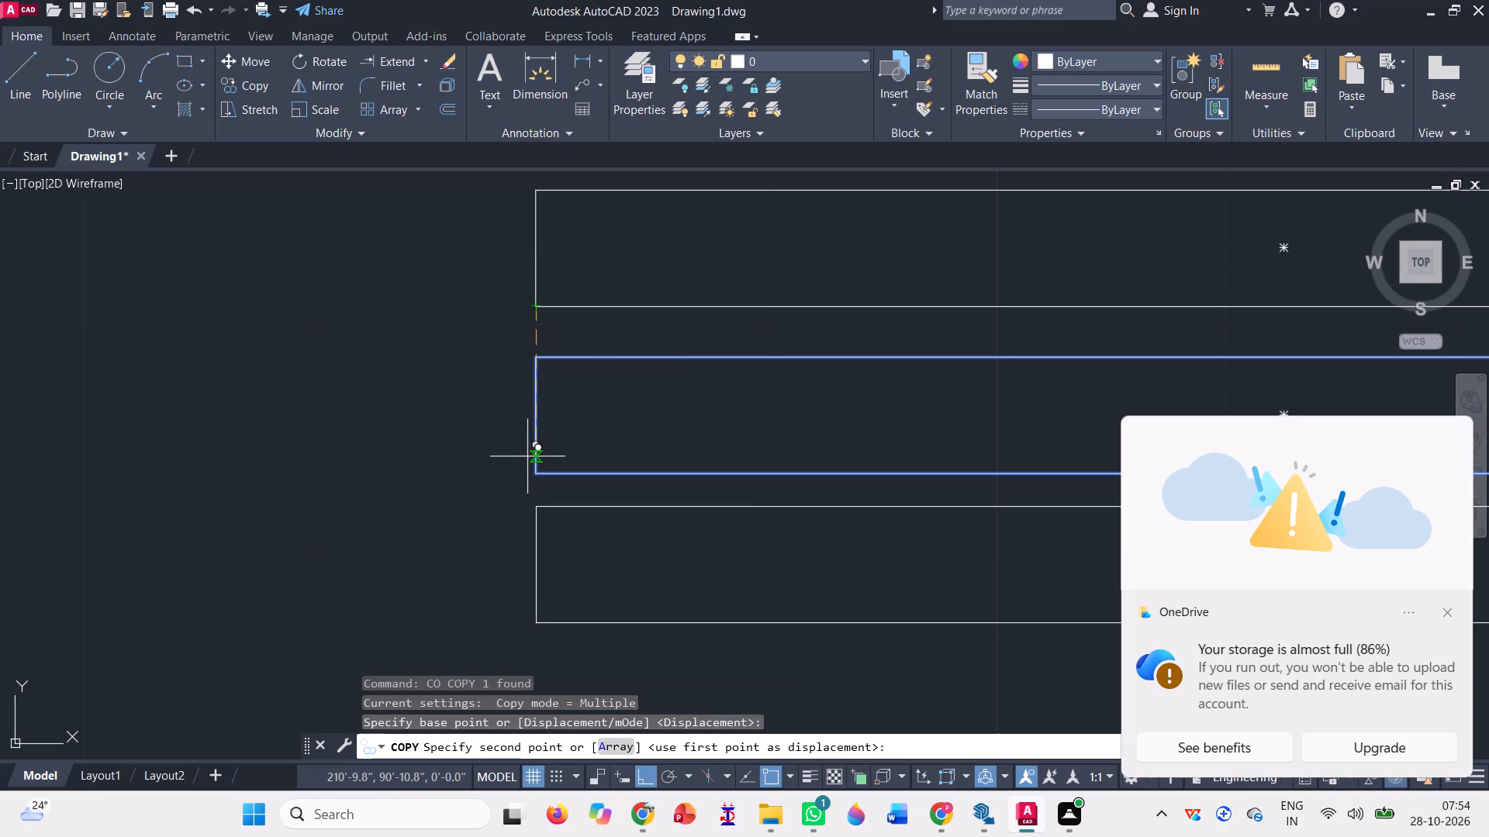
click(535, 473)
scroll(529, 324, down, 2)
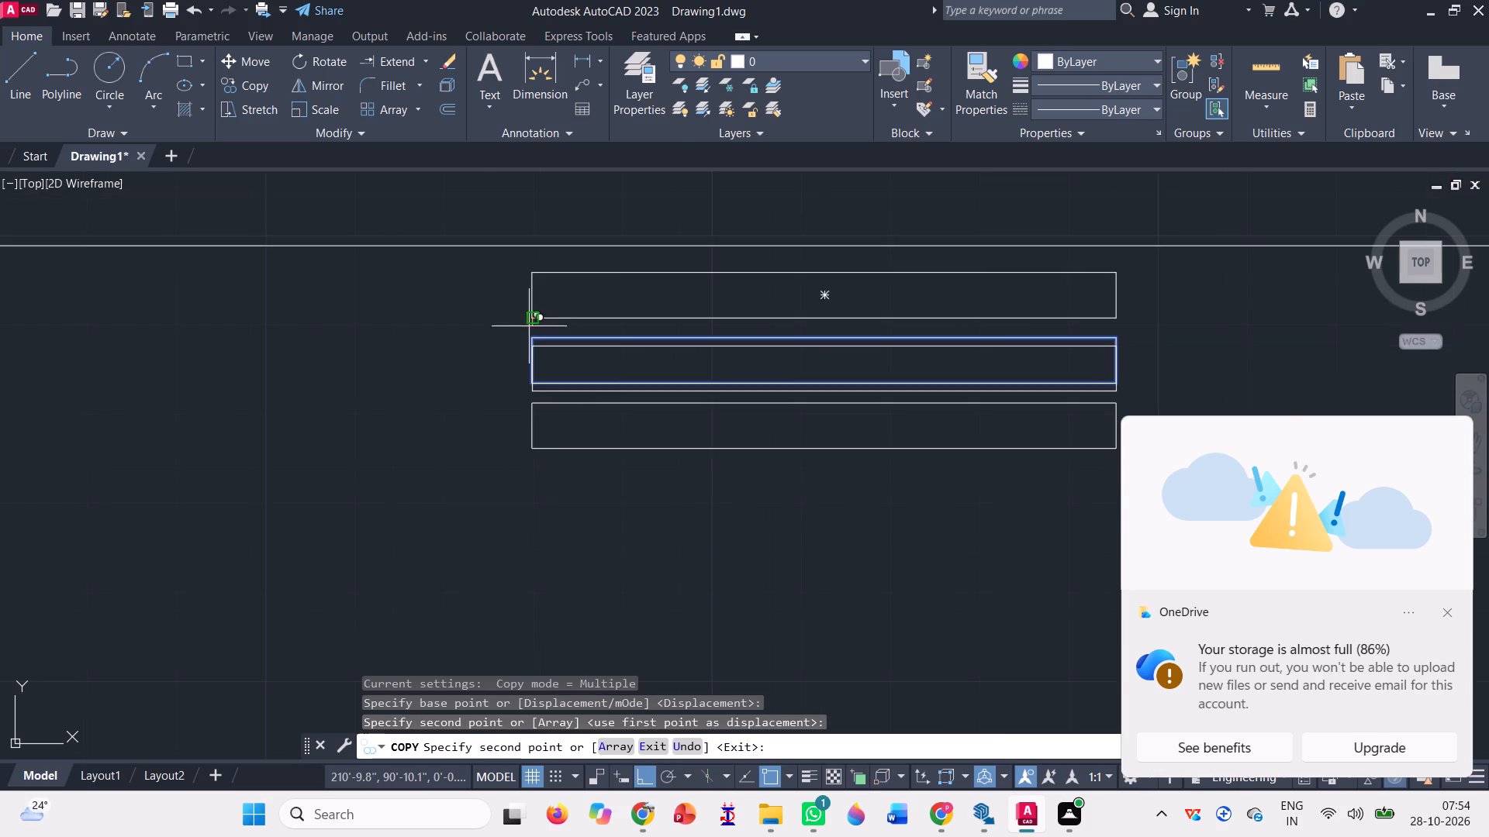
scroll(546, 461, up, 3)
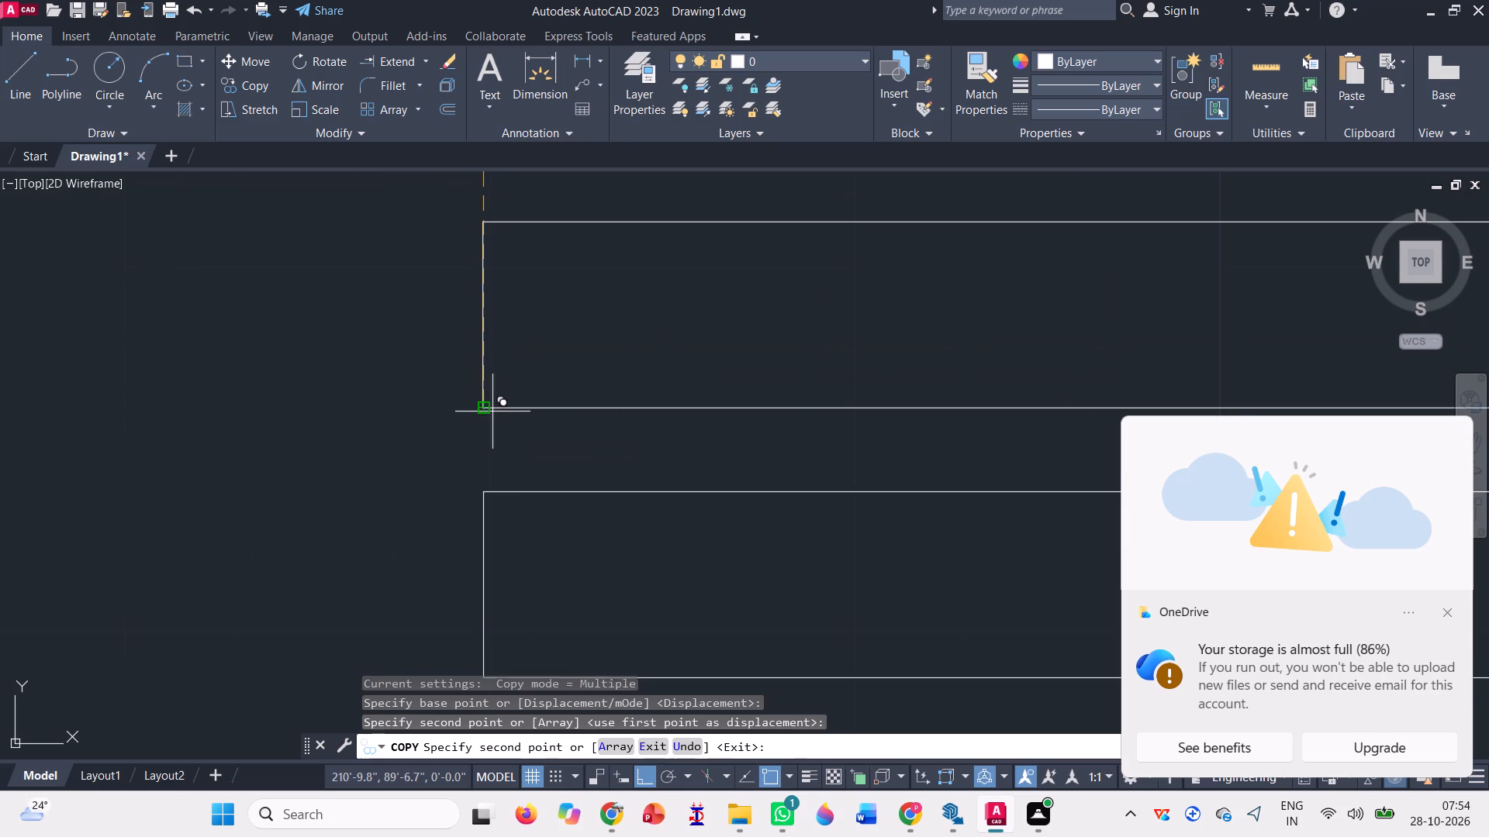
click(492, 412)
scroll(552, 298, down, 3)
scroll(533, 428, up, 3)
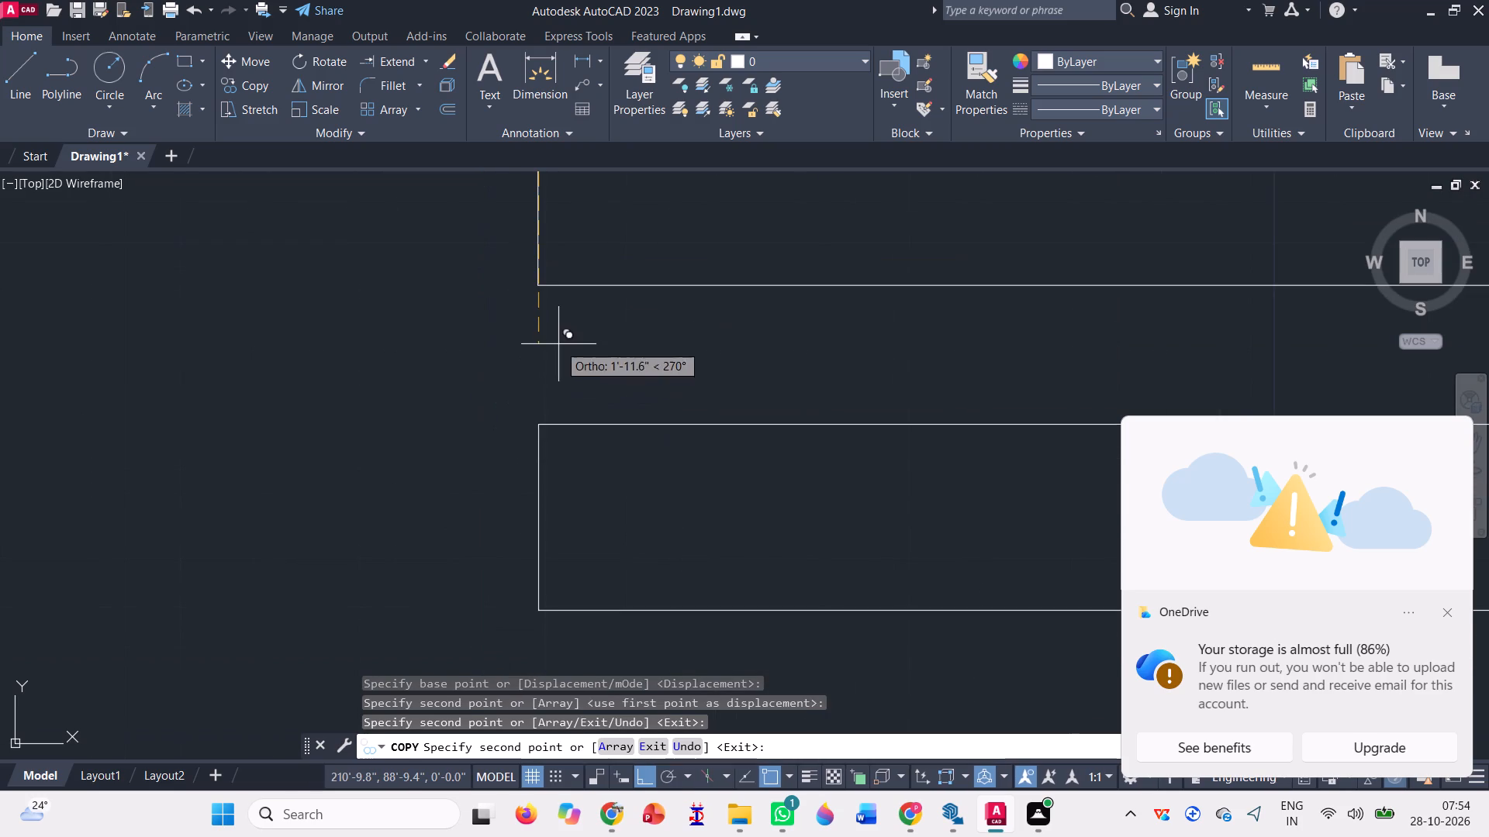
click(539, 286)
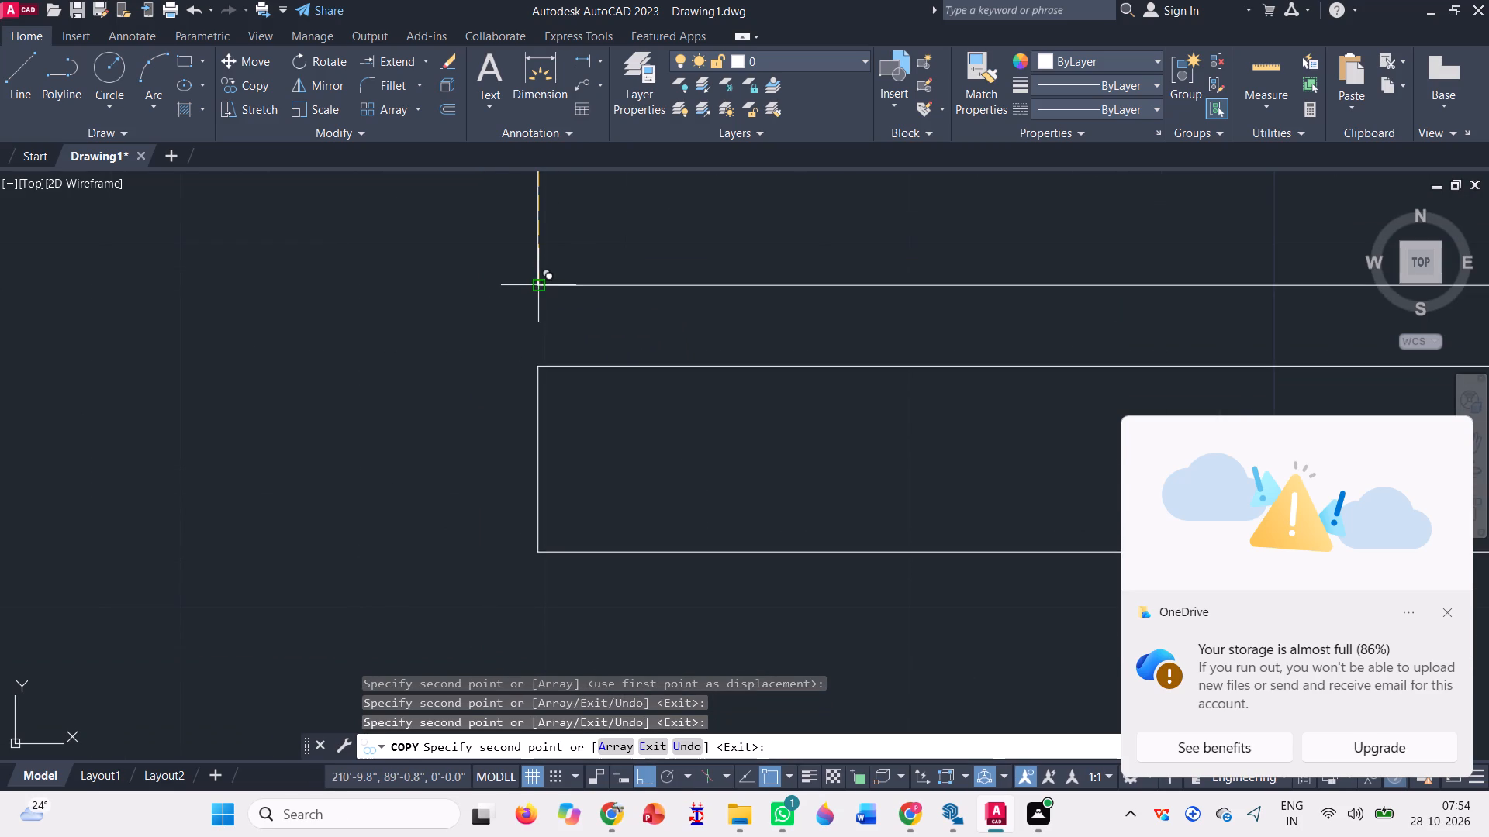
Add three more slat copies downward at the same spacing, stacking them to just above the bay's inner bottom edge.
scroll(530, 349, down, 3)
scroll(527, 433, up, 2)
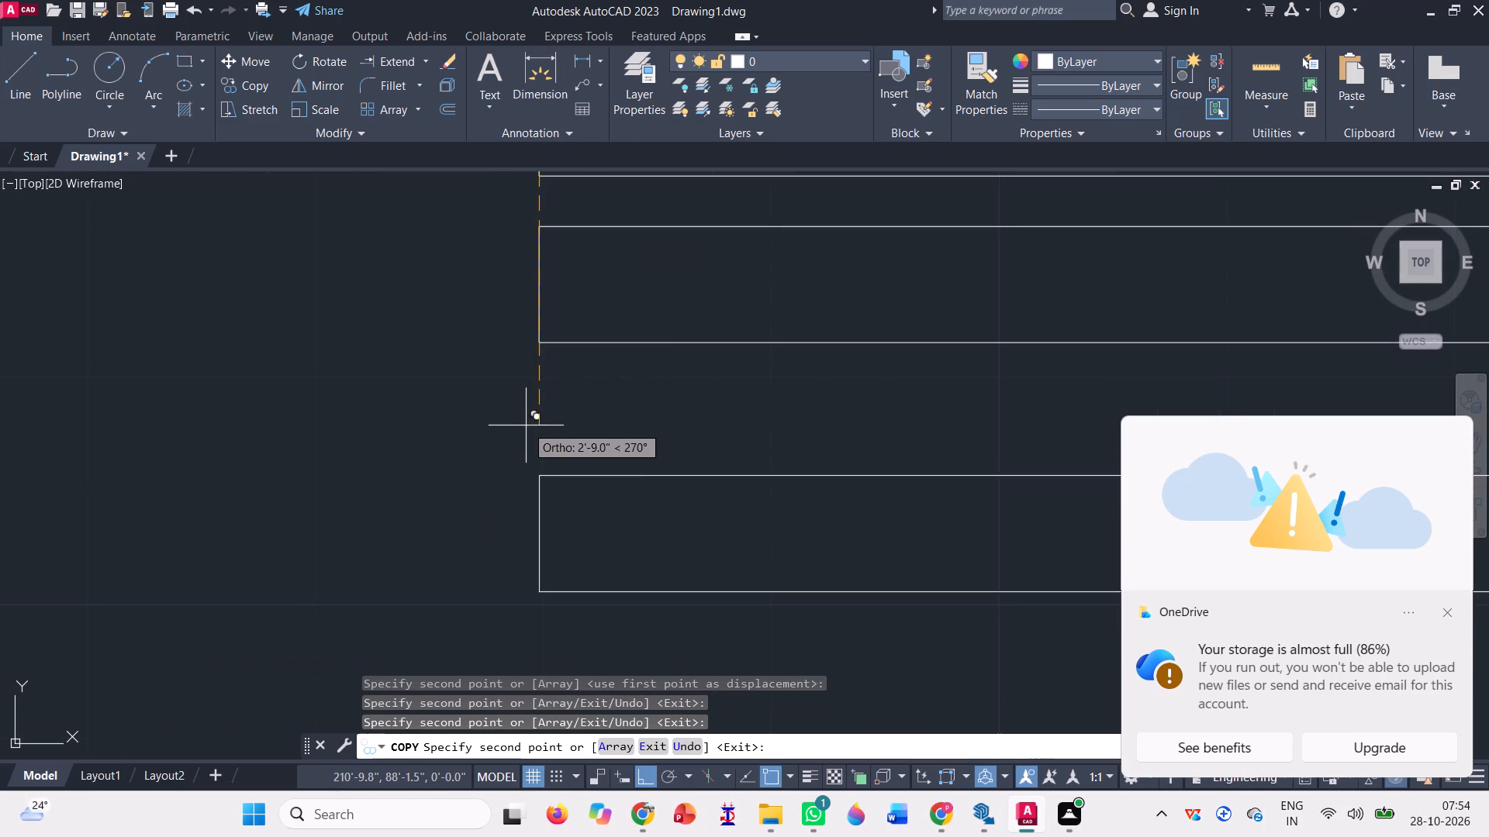
click(542, 342)
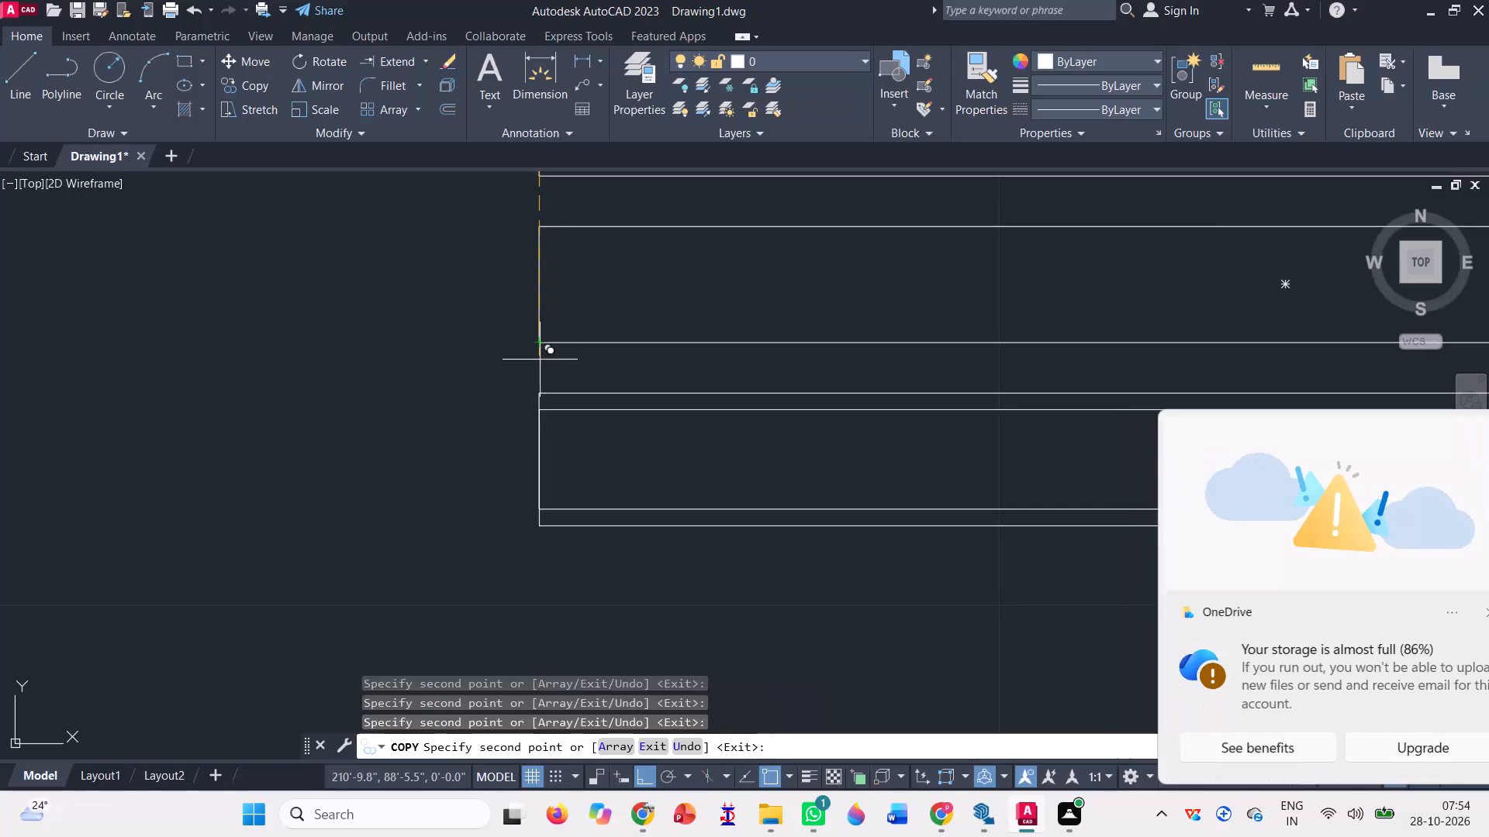
scroll(551, 359, down, 3)
scroll(531, 418, up, 3)
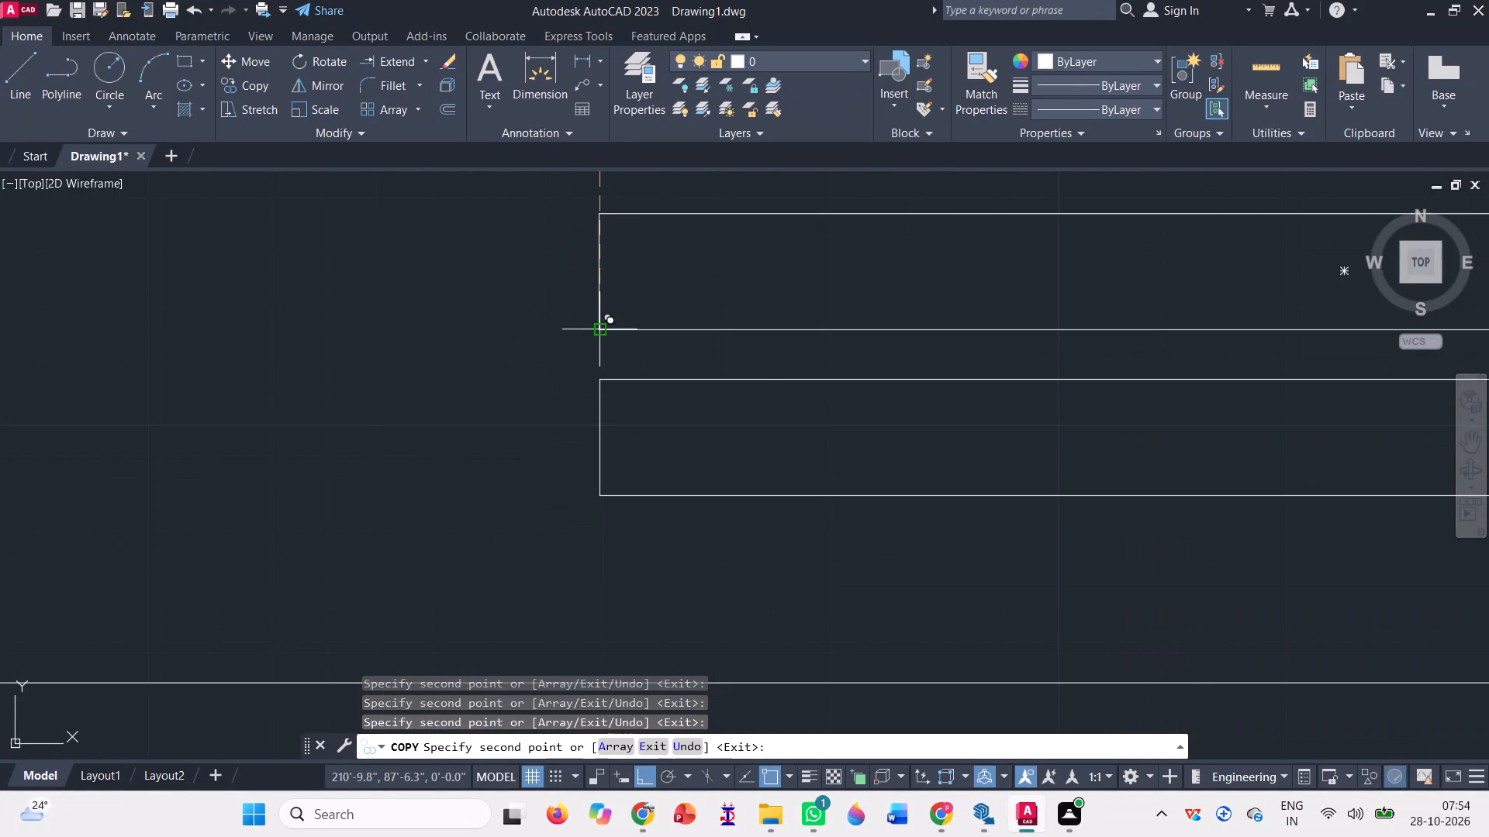
click(601, 332)
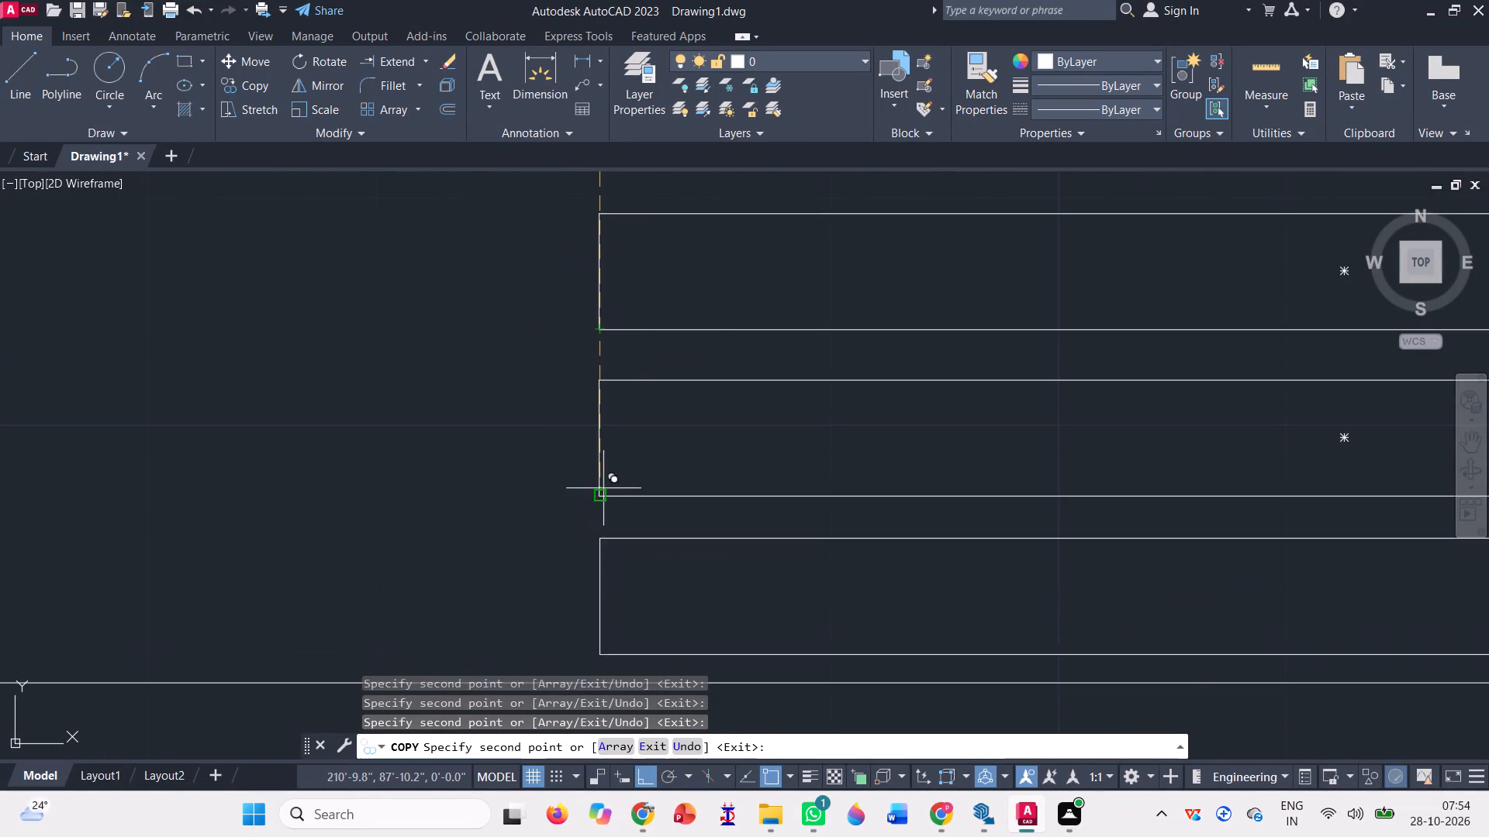
click(606, 496)
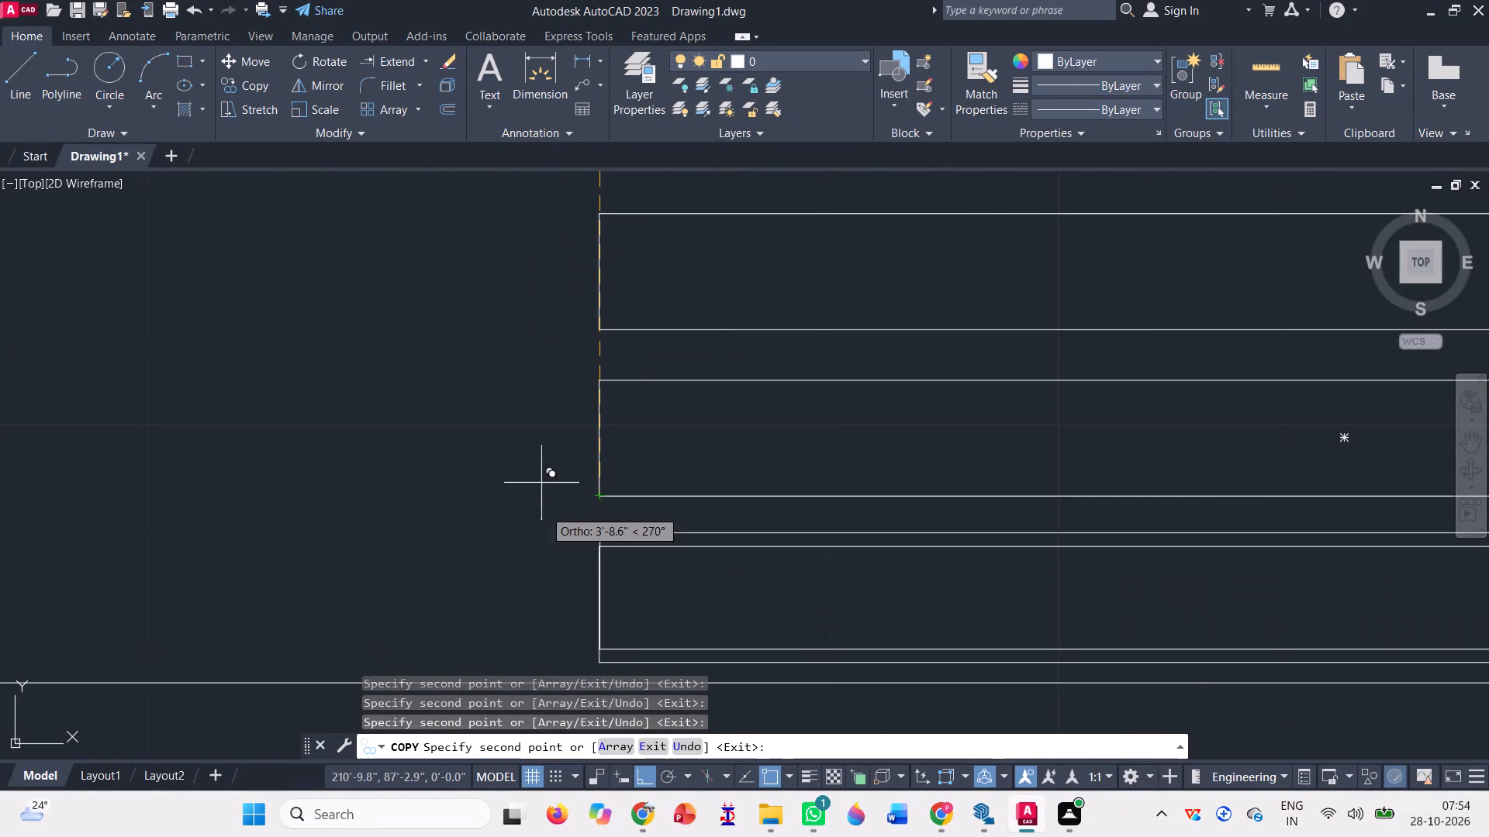
scroll(542, 462, down, 2)
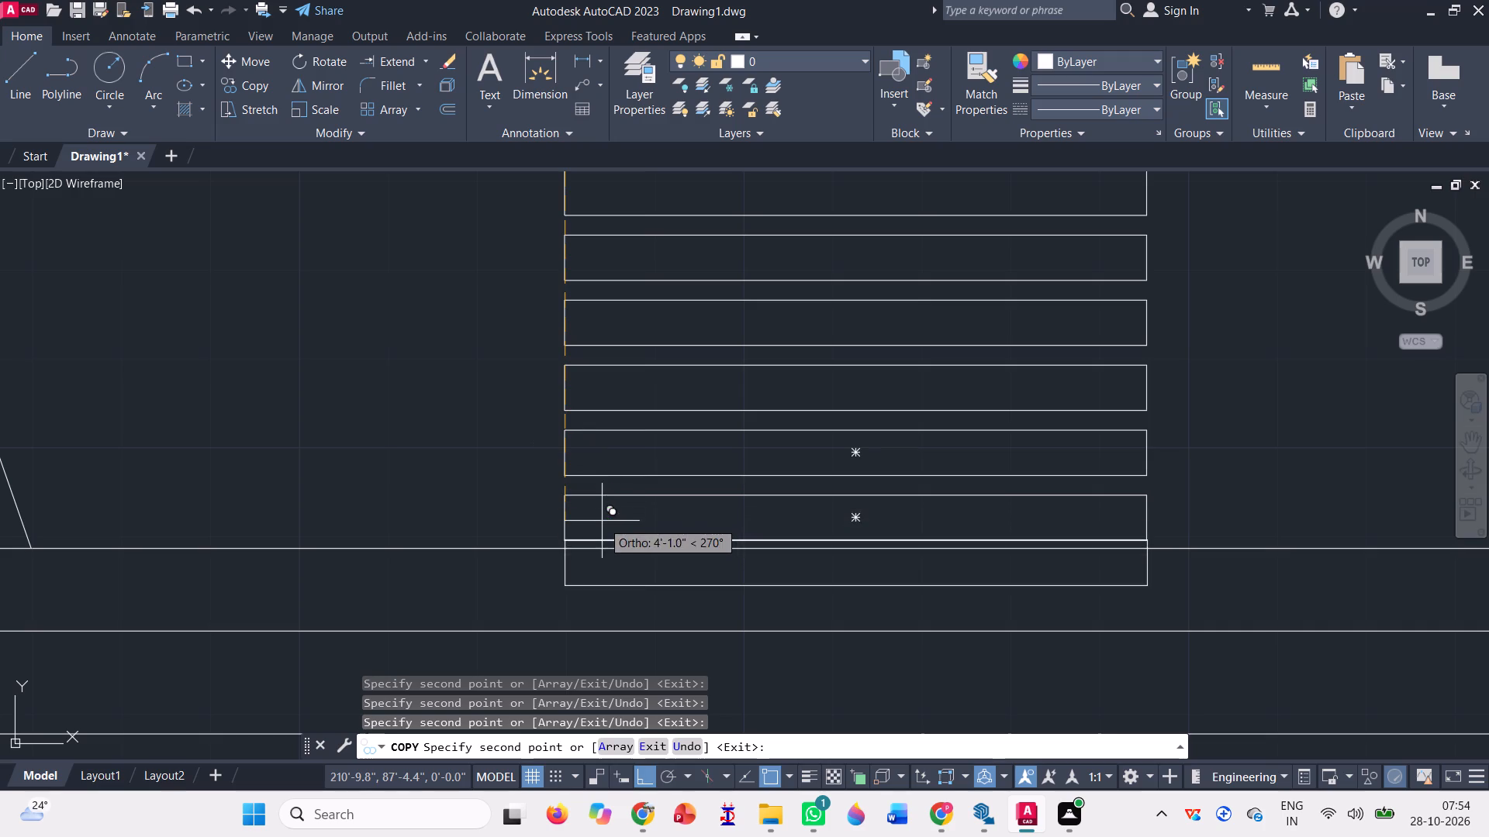
key(Escape)
scroll(604, 549, down, 2)
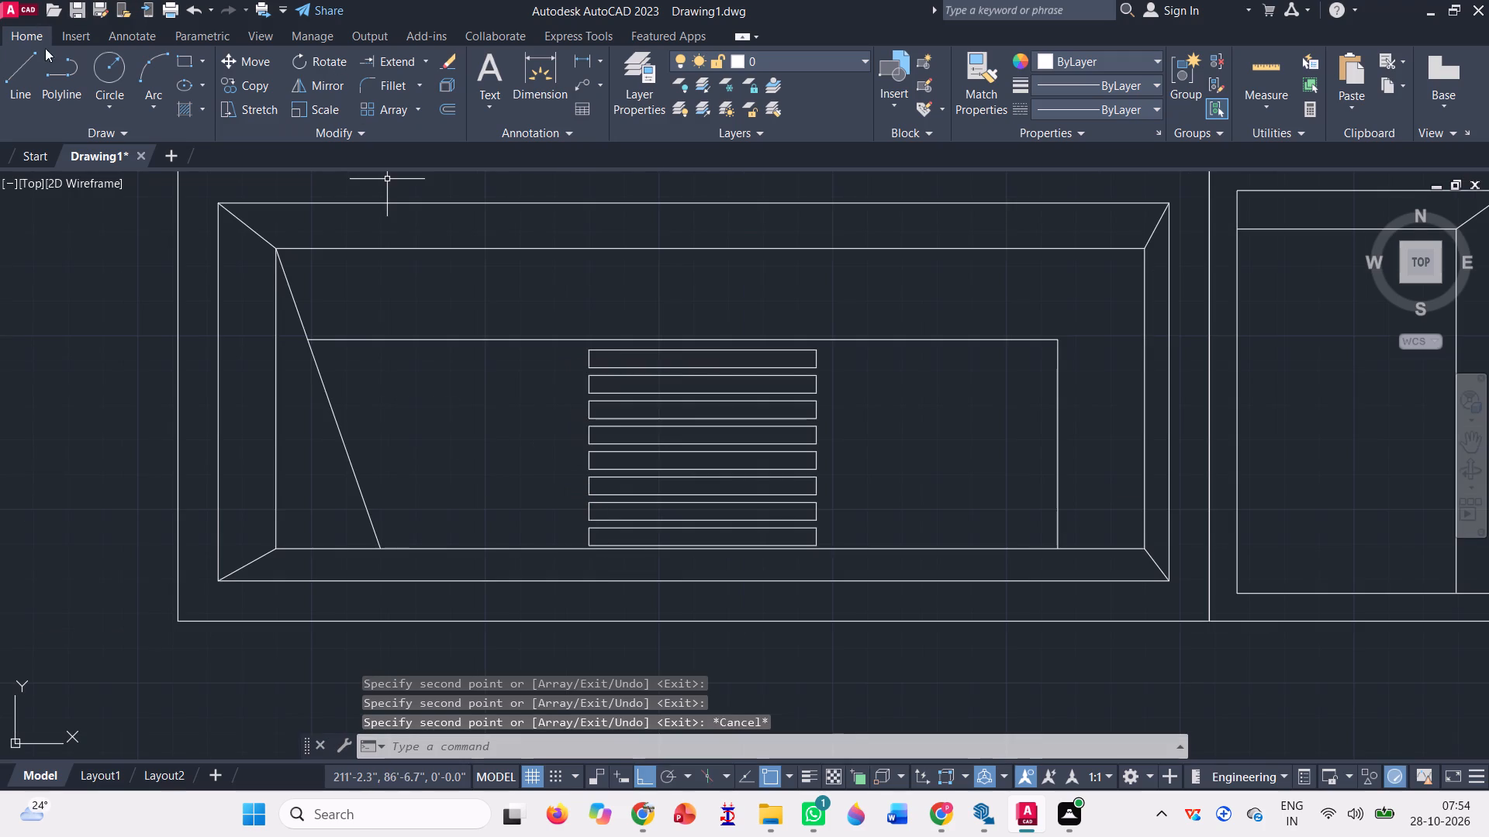
Draw a thin horizontal rectangle about 4'-11" long, starting where the slanted line meets the horizontal line and lying just beneath the latter.
click(16, 67)
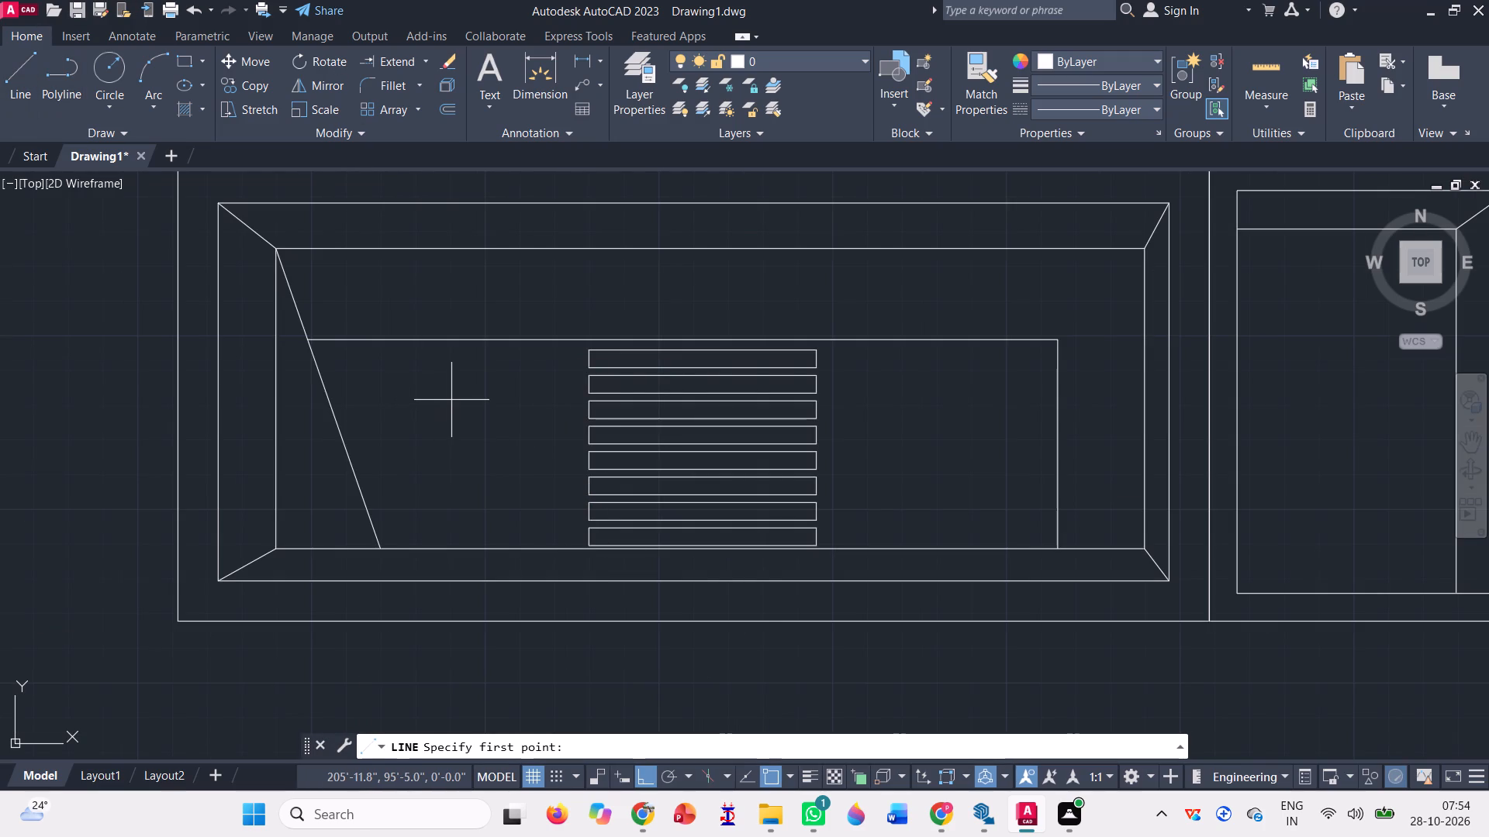
key(Escape)
click(178, 48)
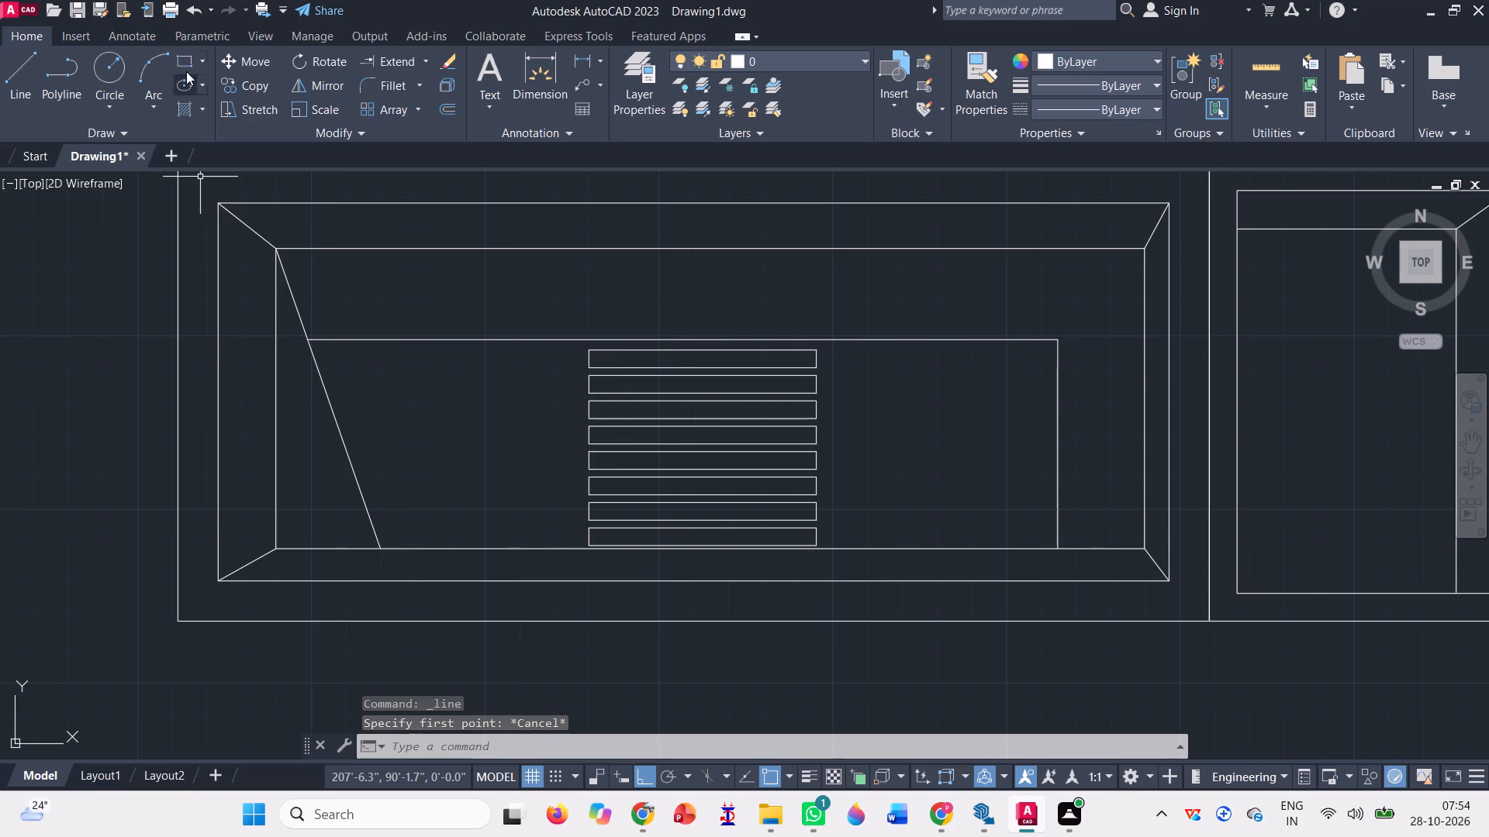
click(189, 58)
scroll(330, 336, up, 3)
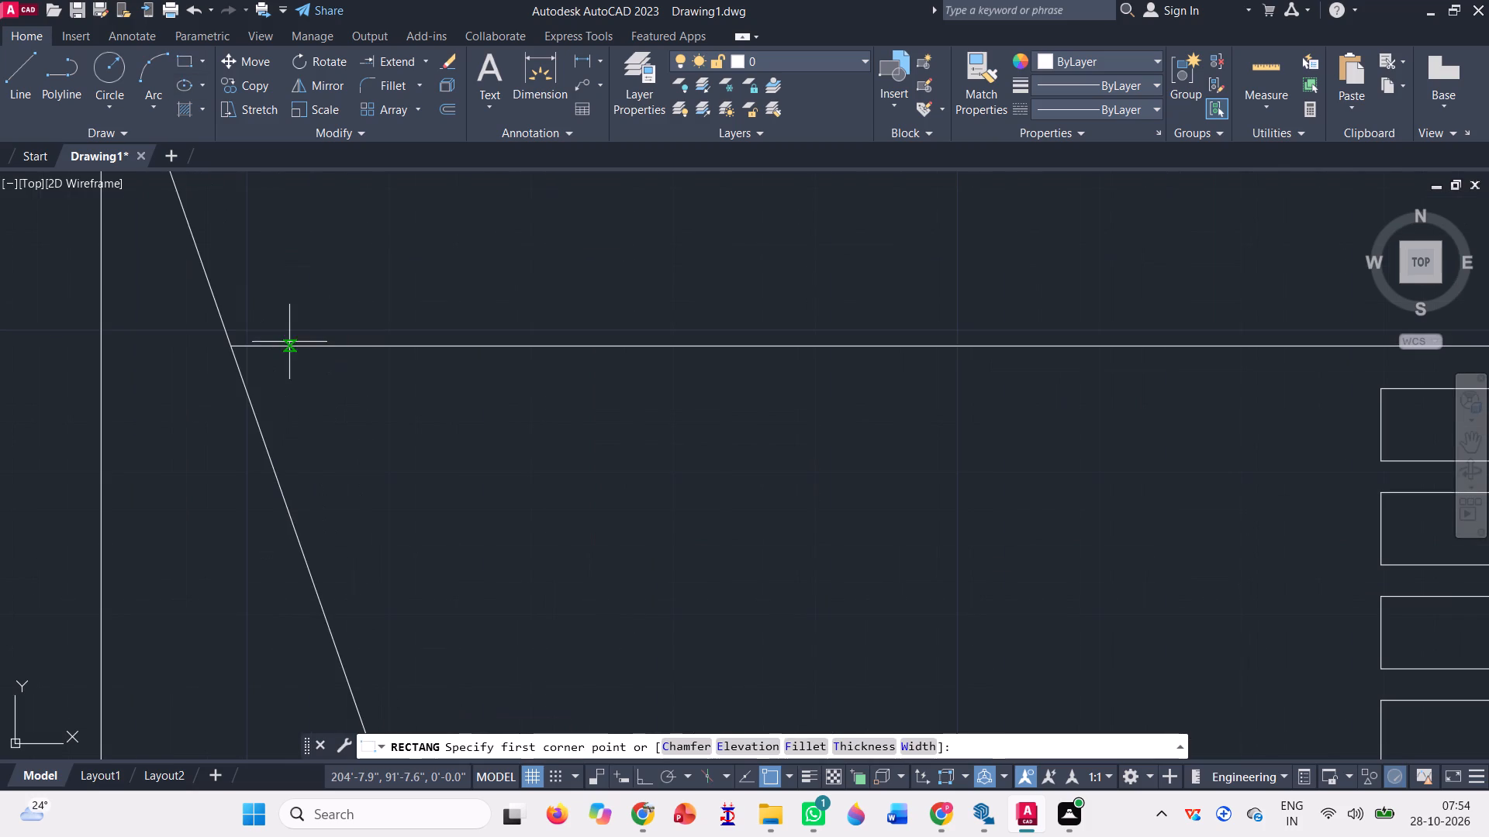
click(235, 348)
scroll(454, 346, down, 2)
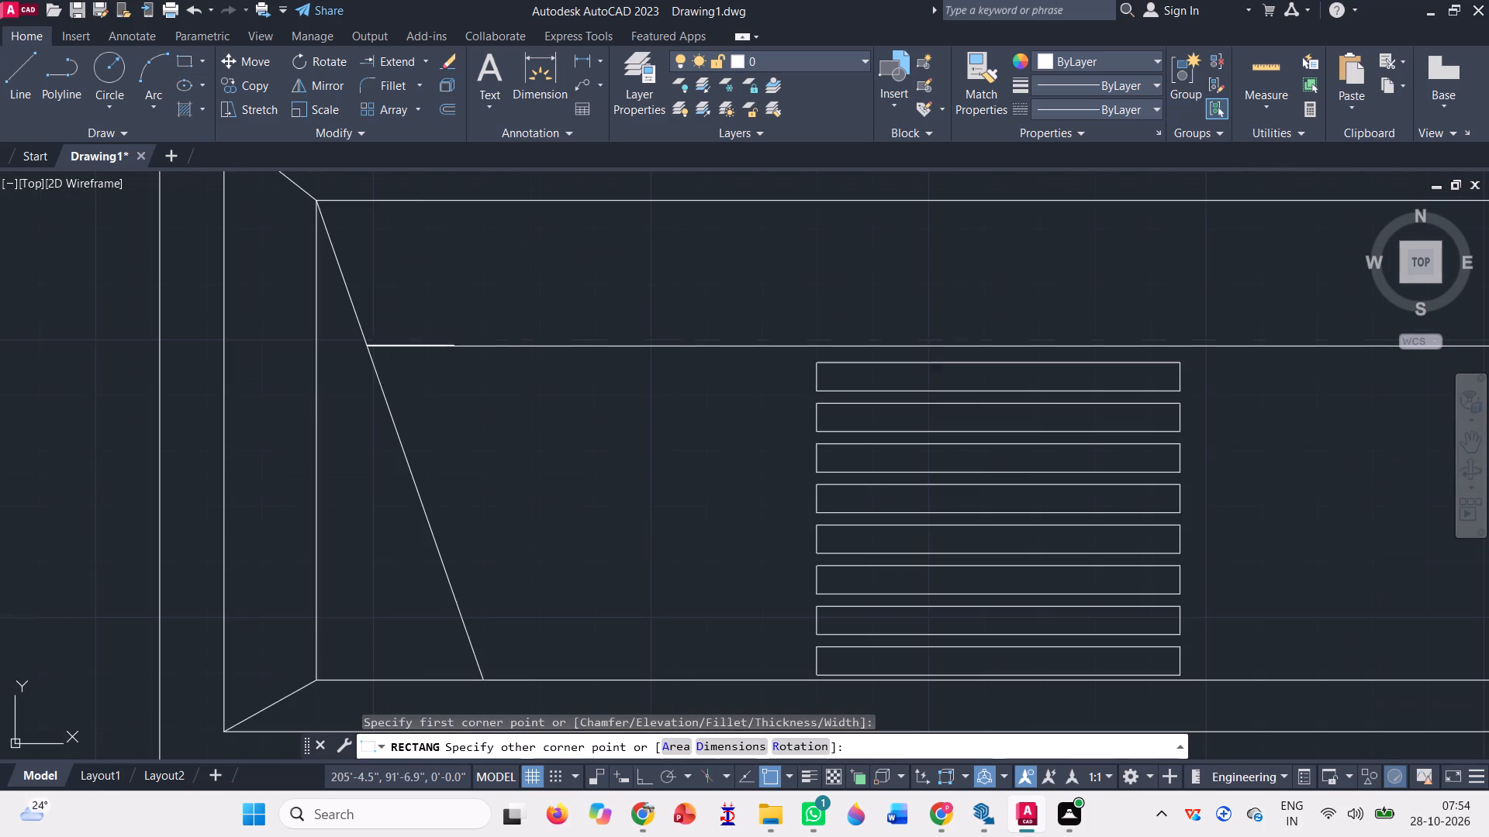
click(696, 360)
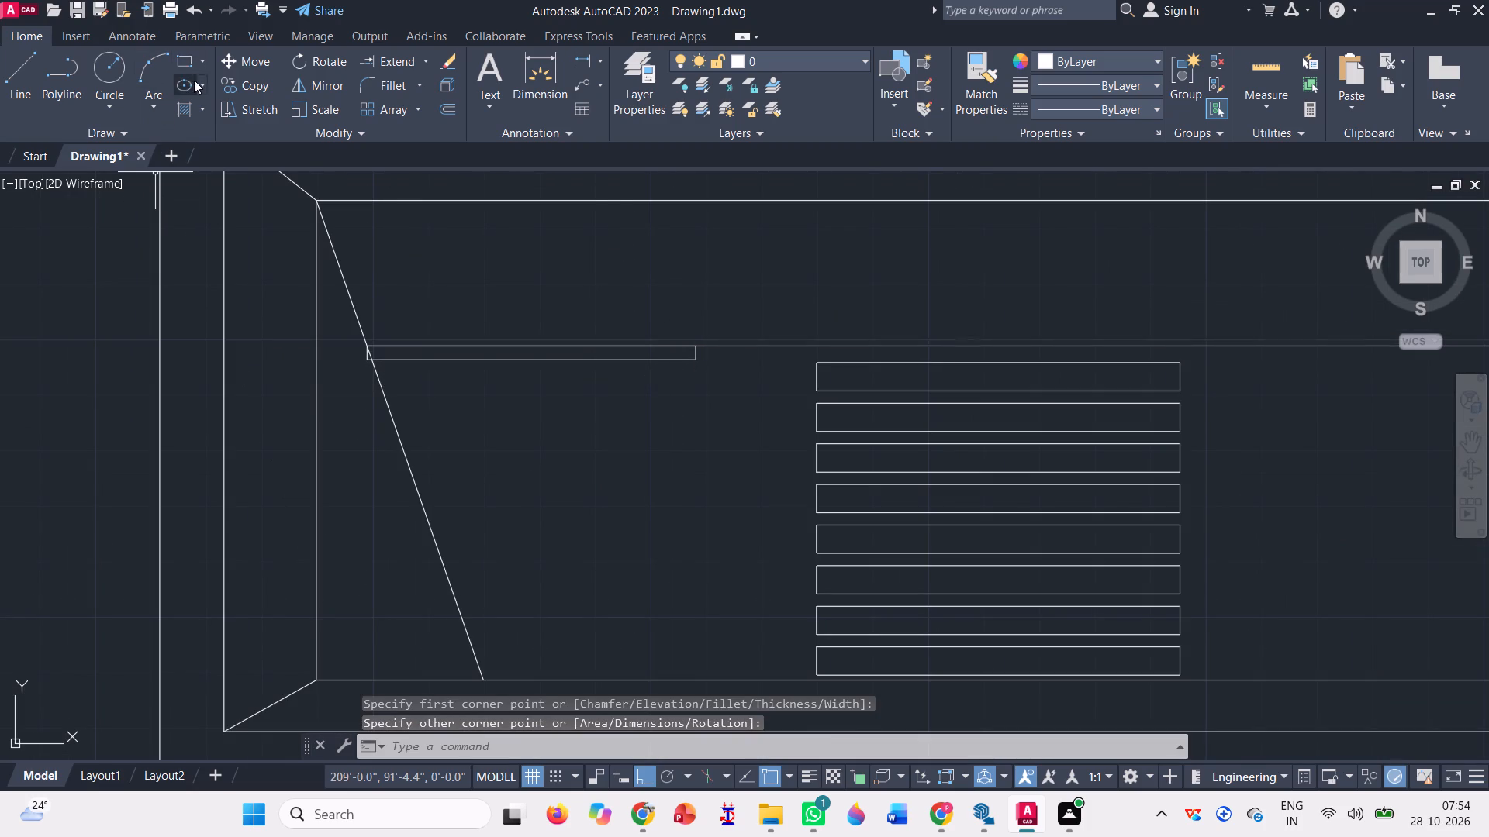
With ortho off, rotate the new thin rectangle clockwise about its top west corner so its long edge lies along the slanted line.
click(335, 60)
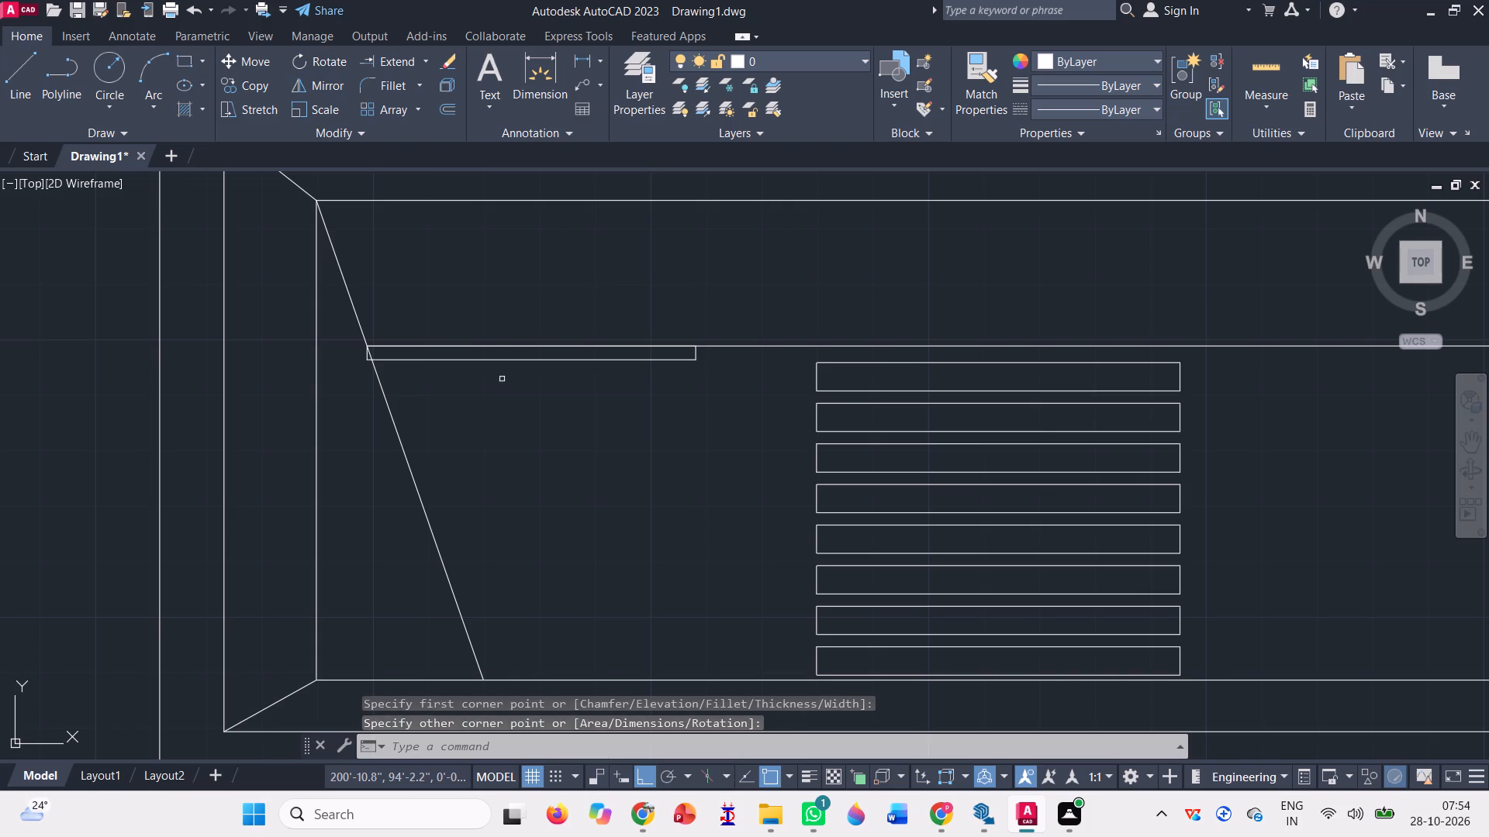
click(496, 360)
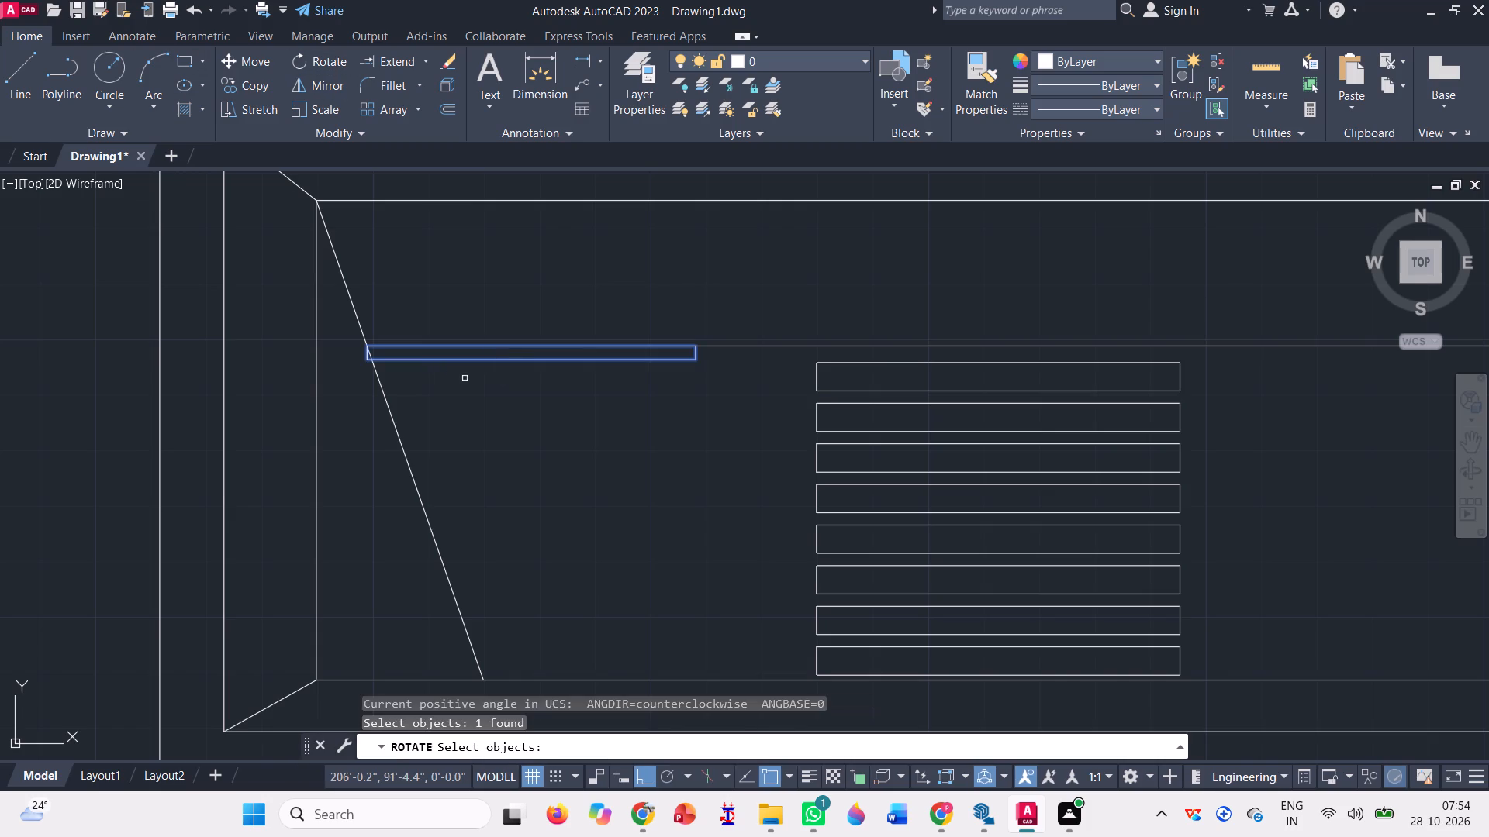
key(Return)
scroll(382, 401, up, 3)
scroll(394, 342, down, 1)
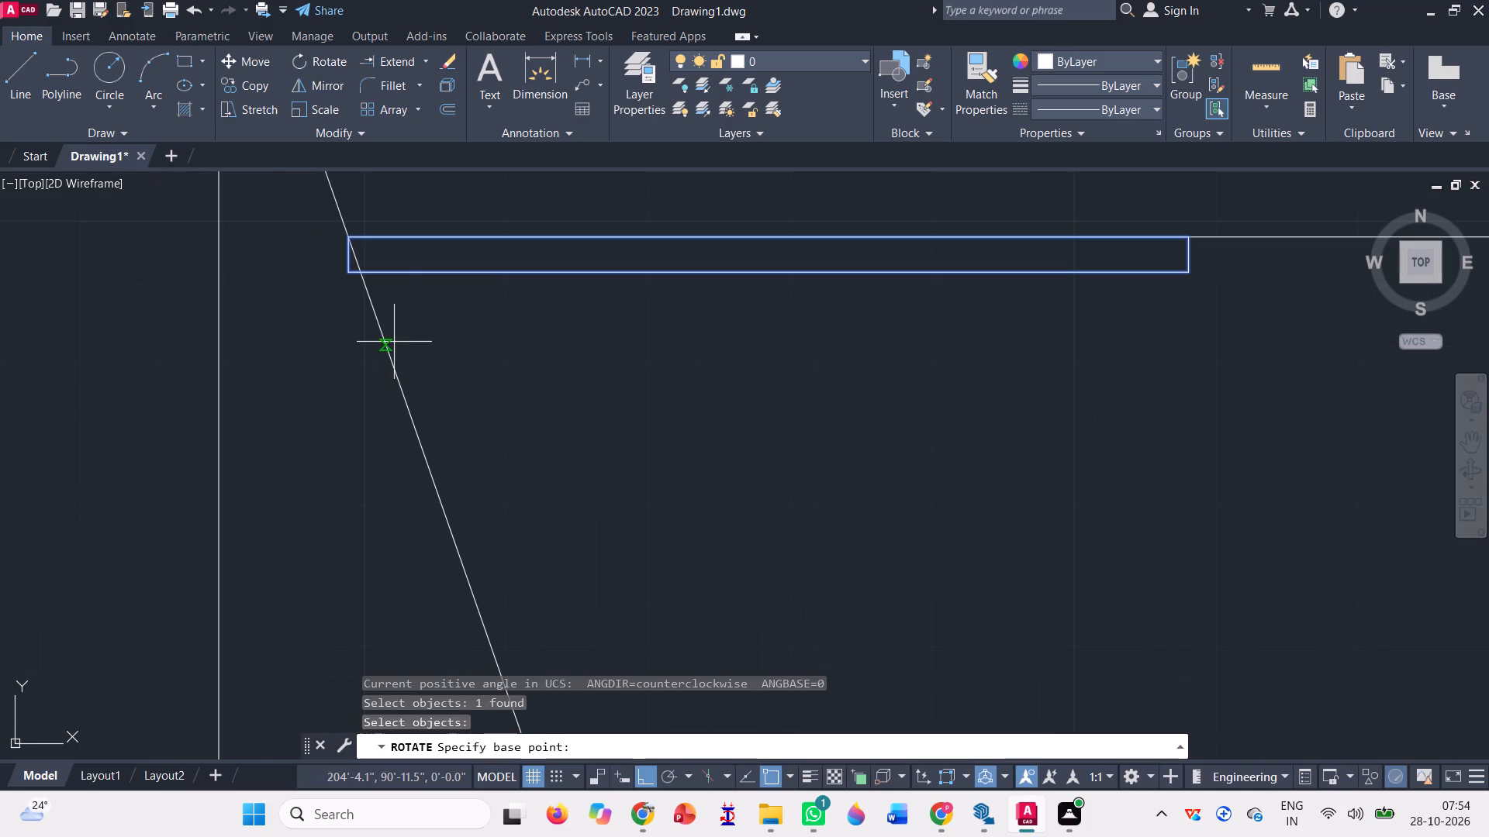
click(344, 239)
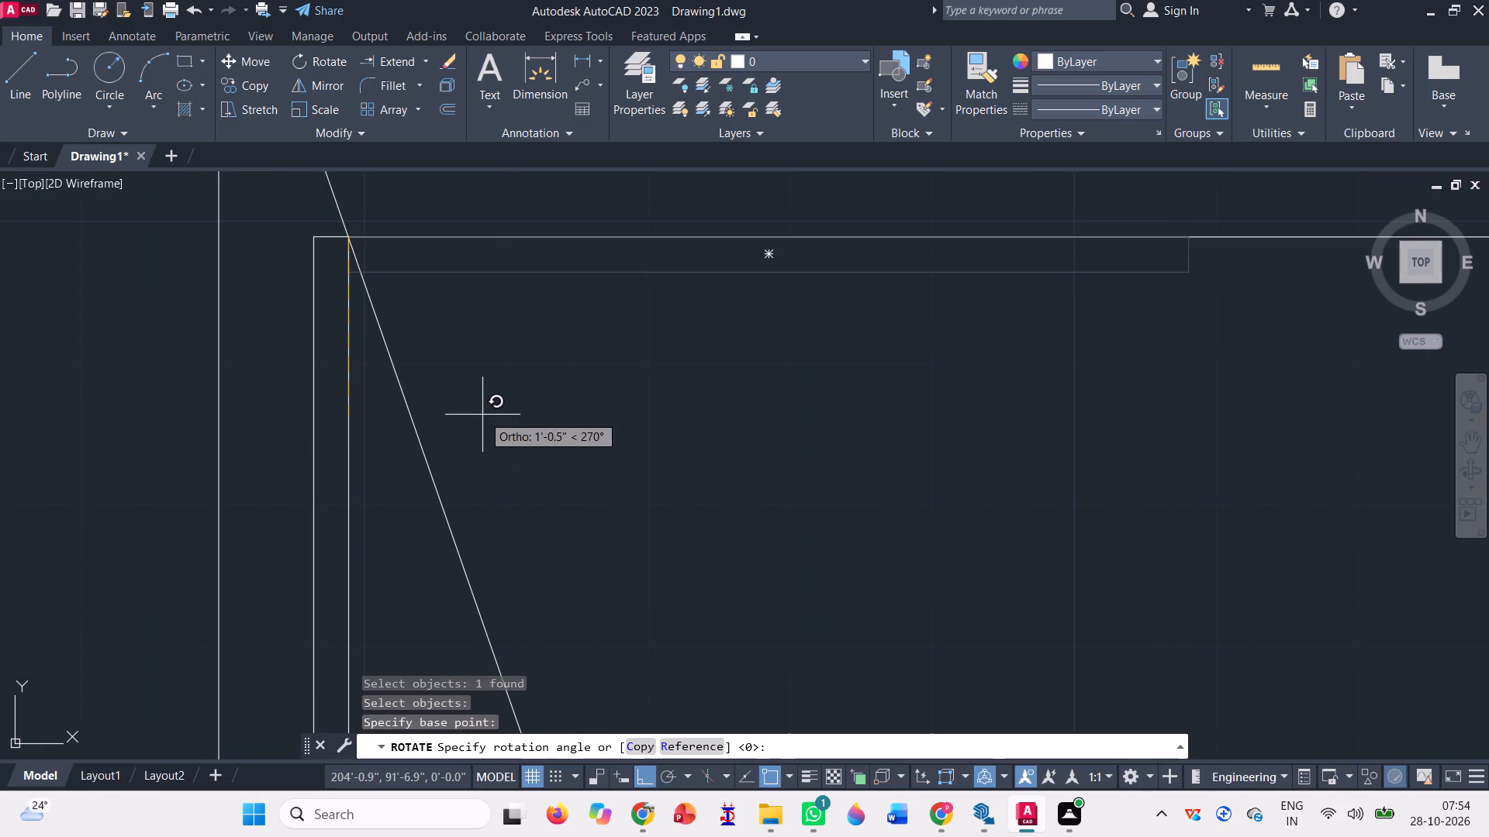
key(F8)
scroll(475, 388, down, 2)
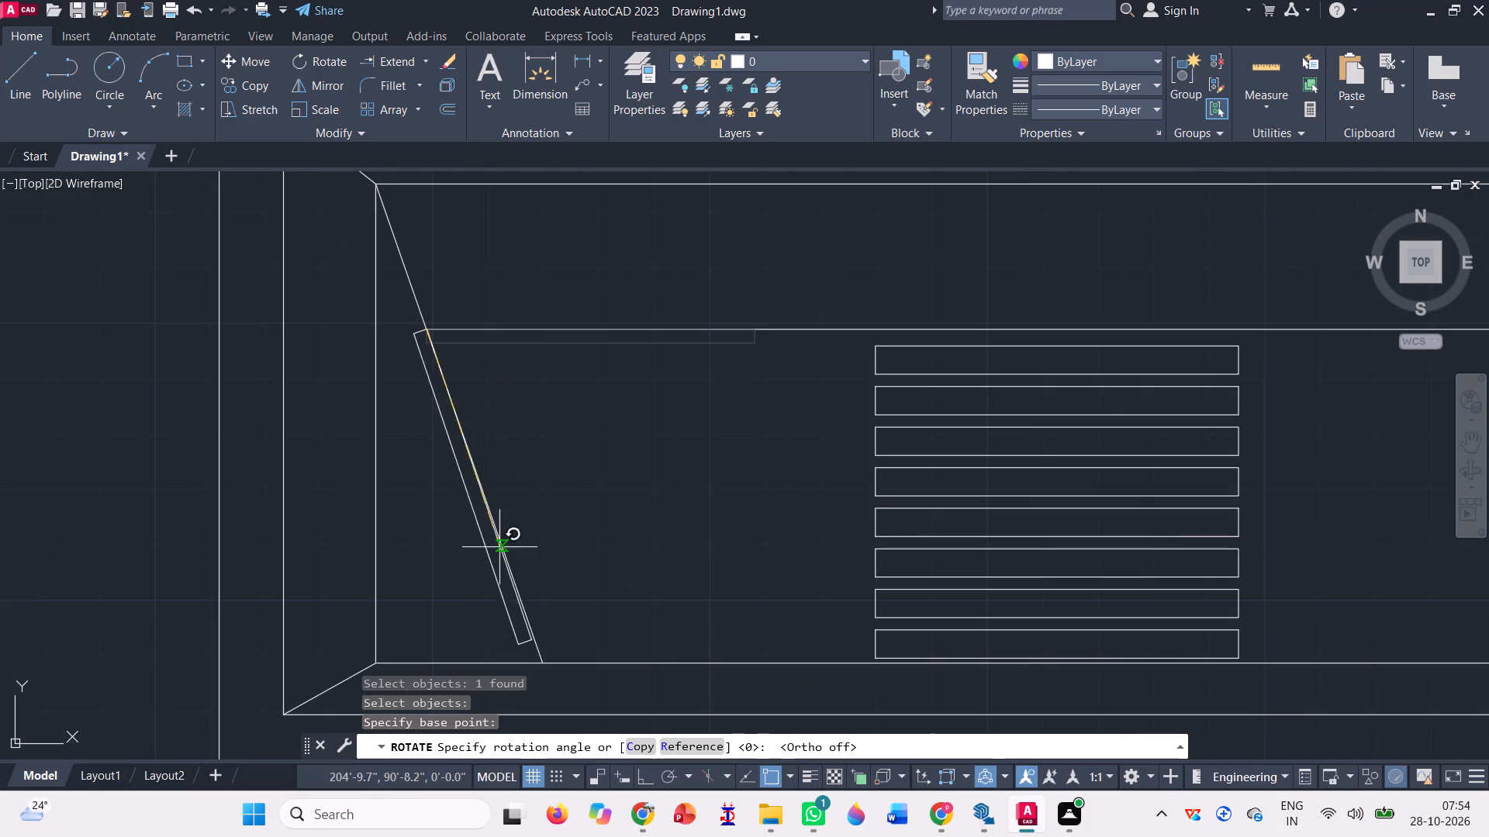
scroll(530, 630, up, 3)
click(530, 630)
scroll(513, 614, down, 3)
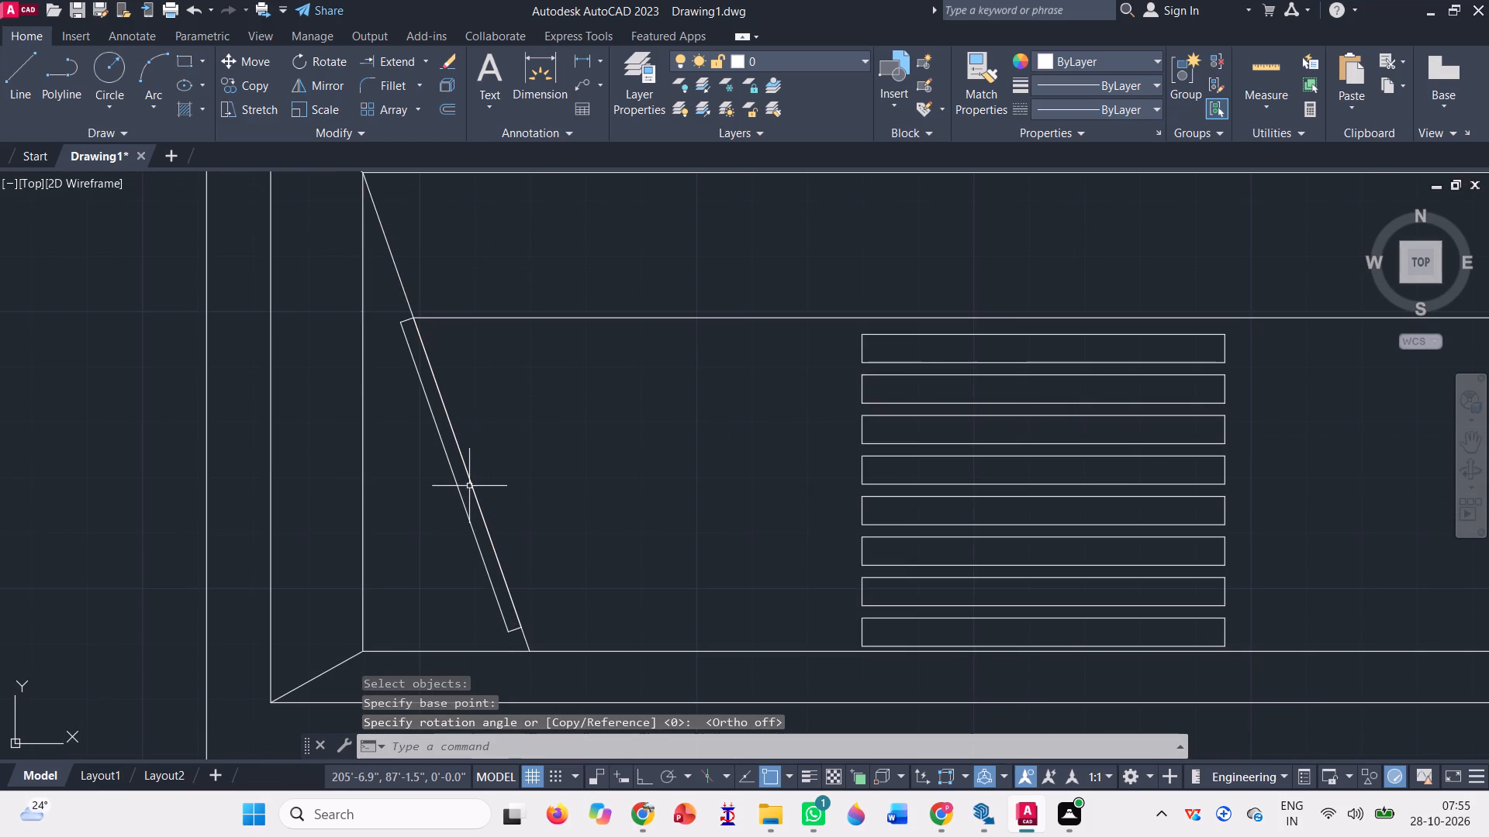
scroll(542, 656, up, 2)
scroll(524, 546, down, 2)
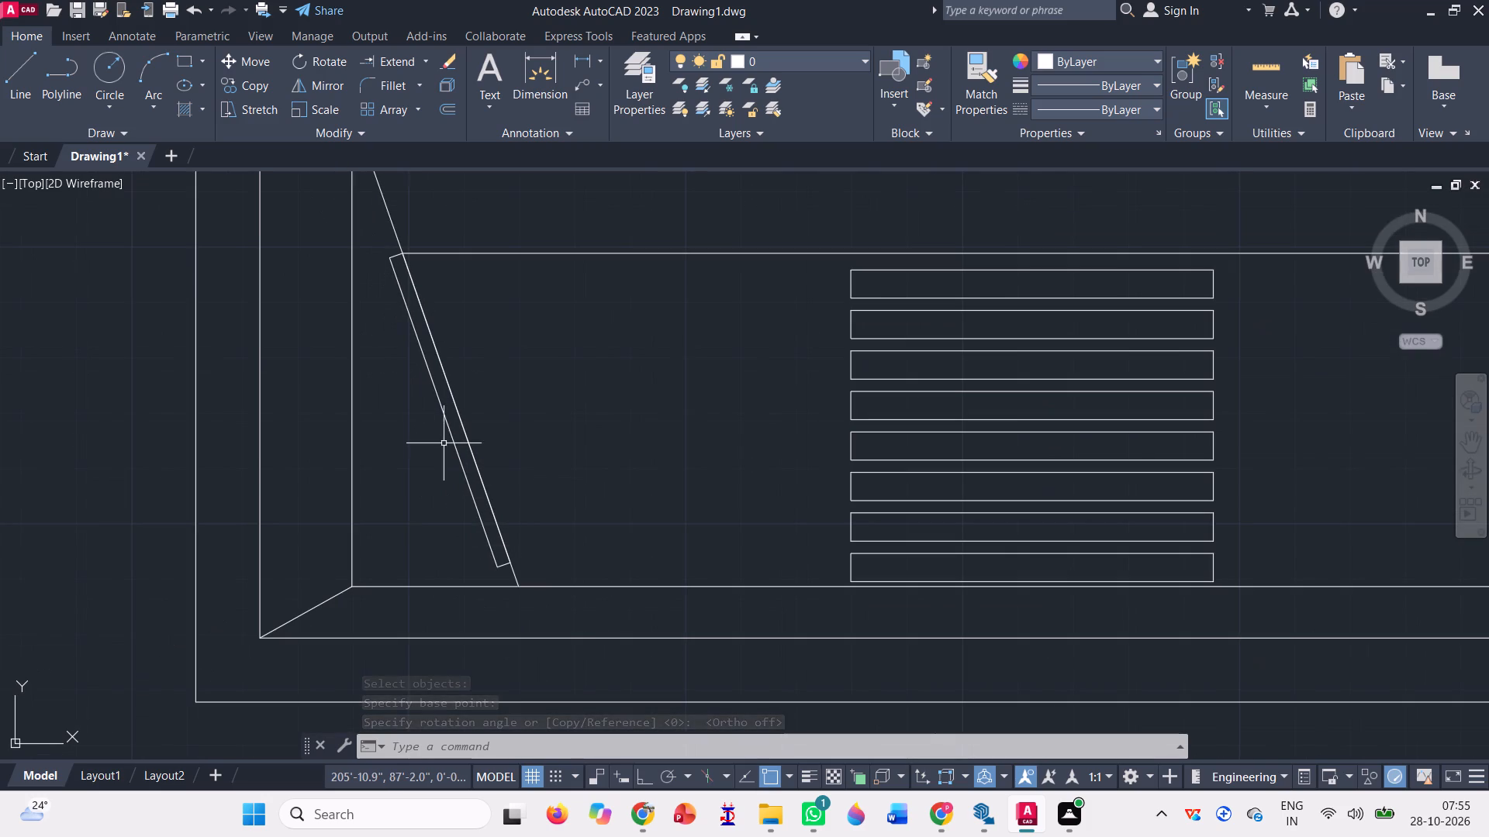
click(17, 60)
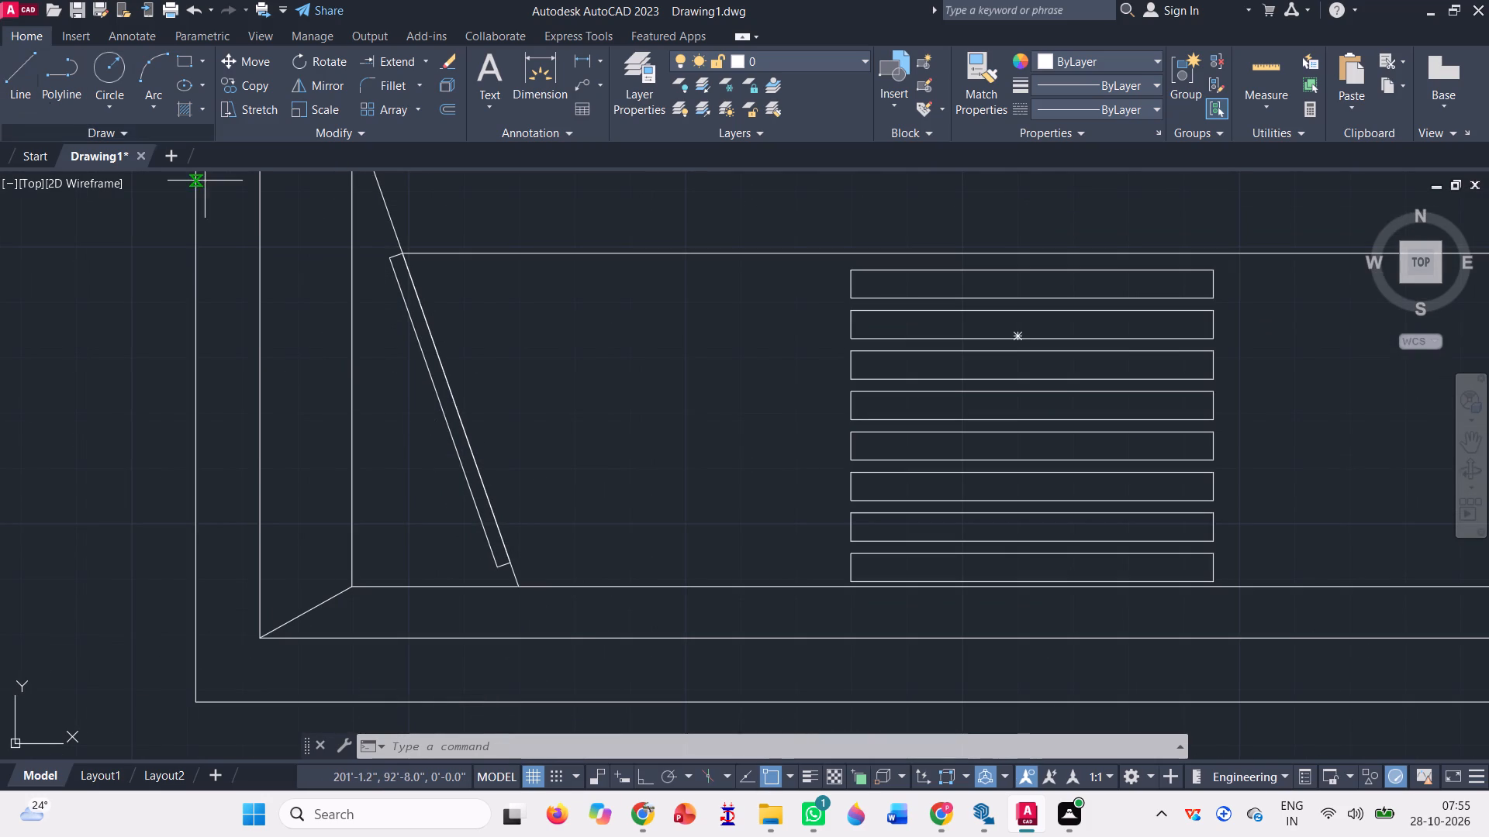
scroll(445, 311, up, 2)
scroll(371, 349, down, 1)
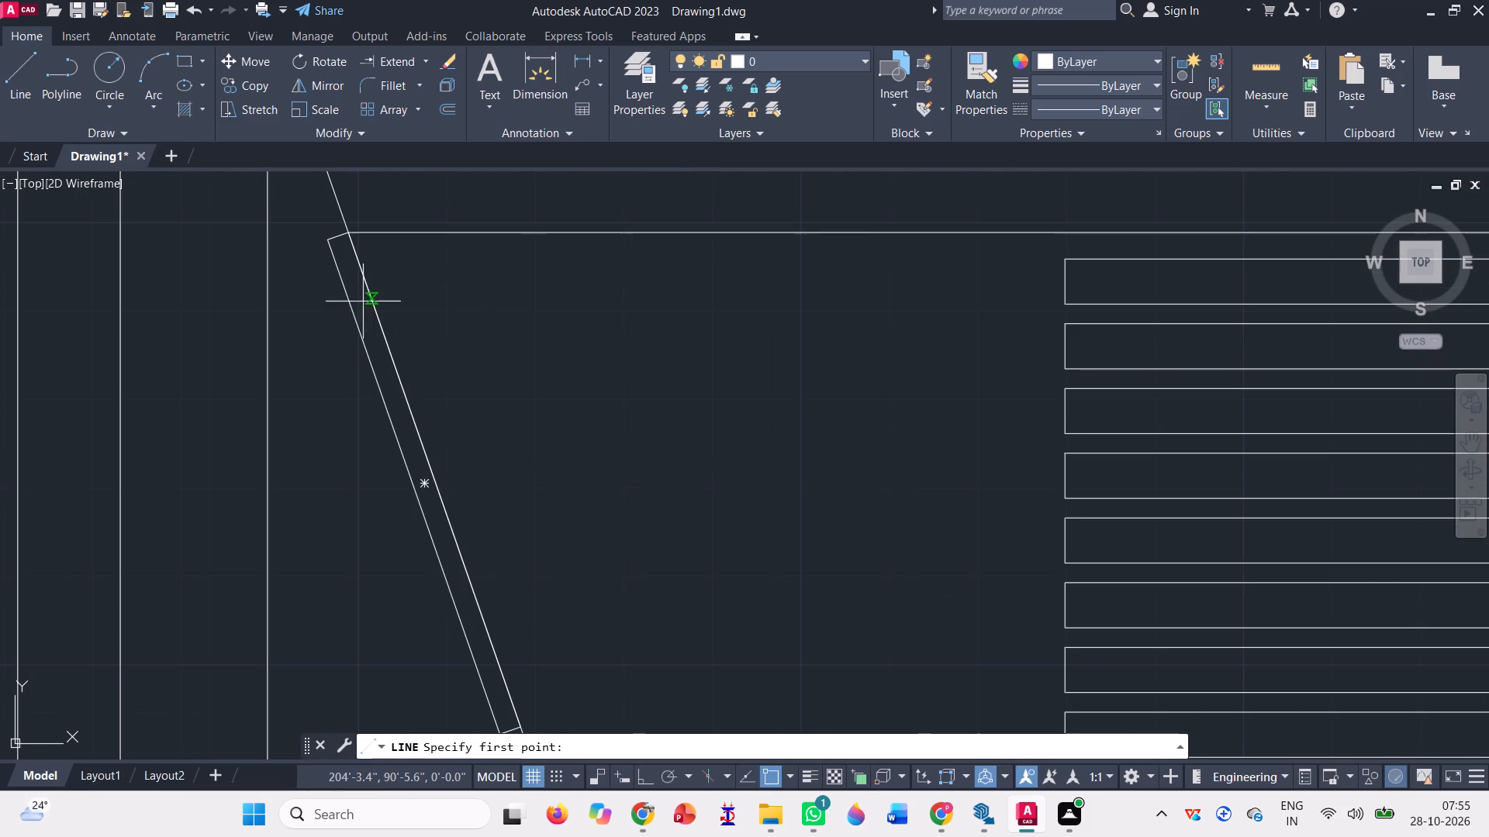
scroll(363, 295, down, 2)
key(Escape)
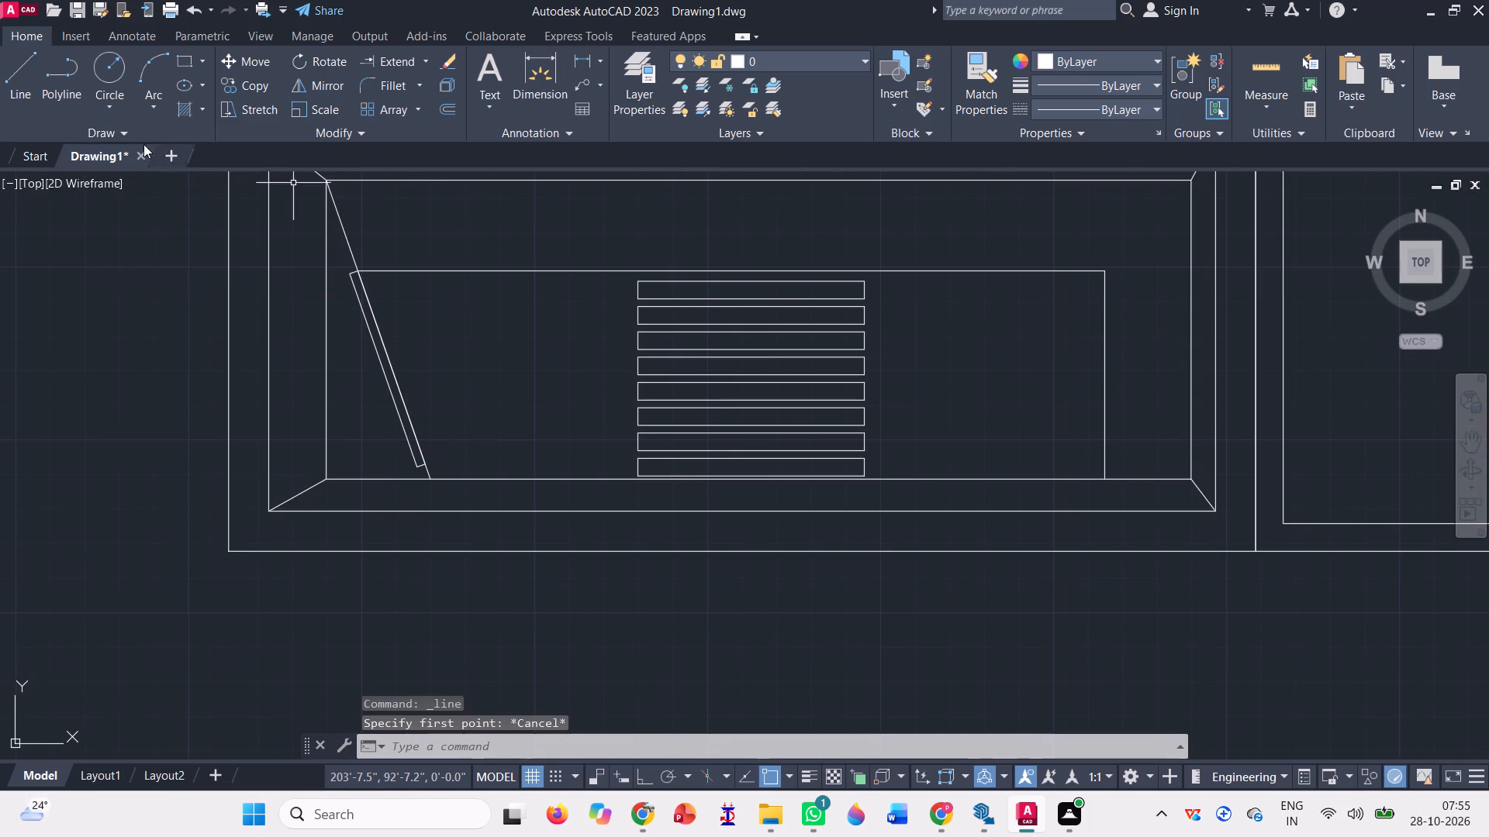
Draw an upright rectangle from the slanted strip's top east corner down to the bay's inner bottom edge, enclosing the slanted line's foot.
click(190, 64)
scroll(375, 284, up, 3)
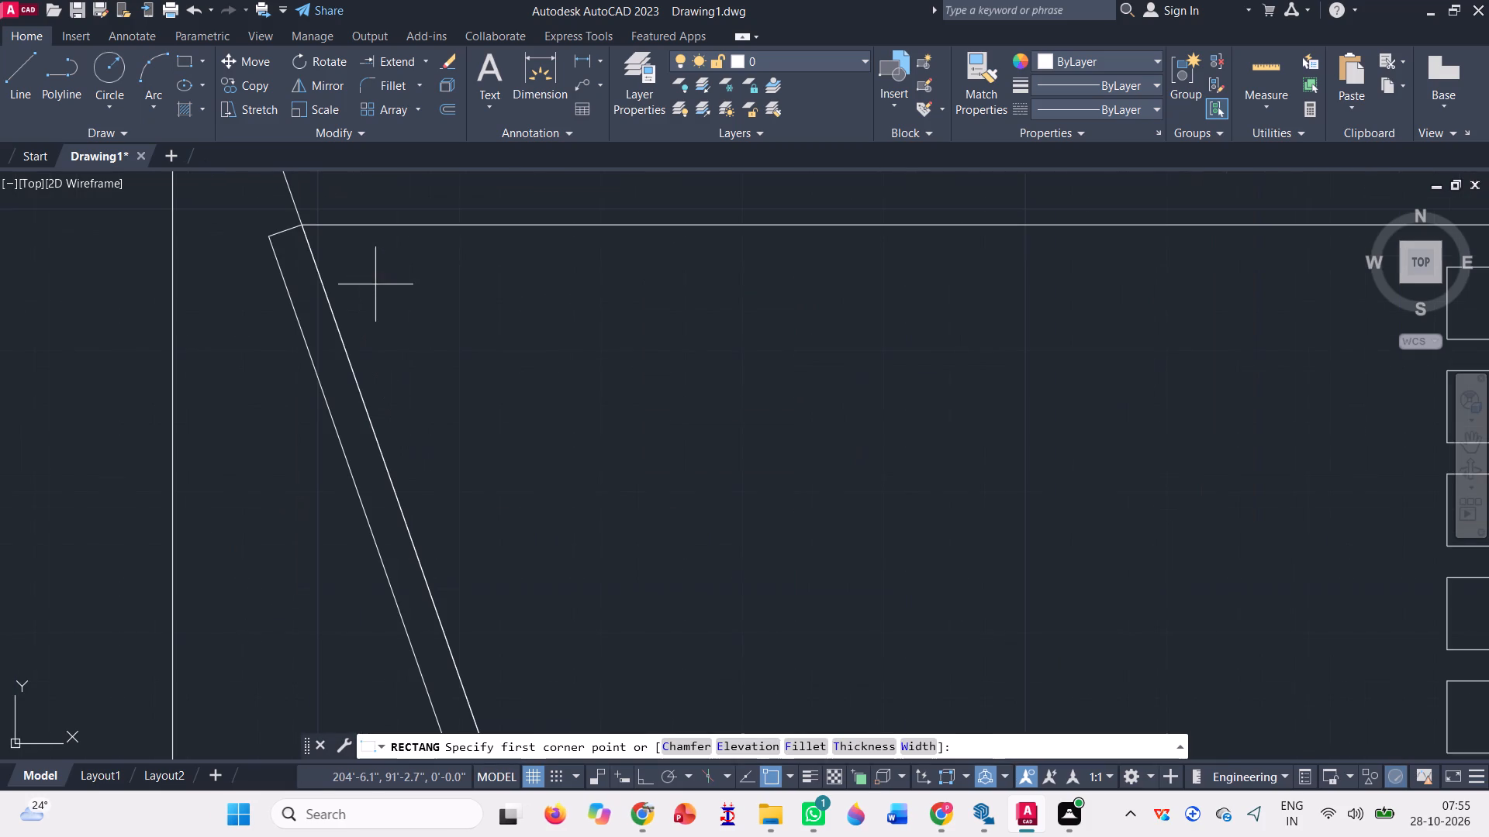
click(296, 217)
scroll(424, 409, down, 3)
scroll(516, 554, up, 3)
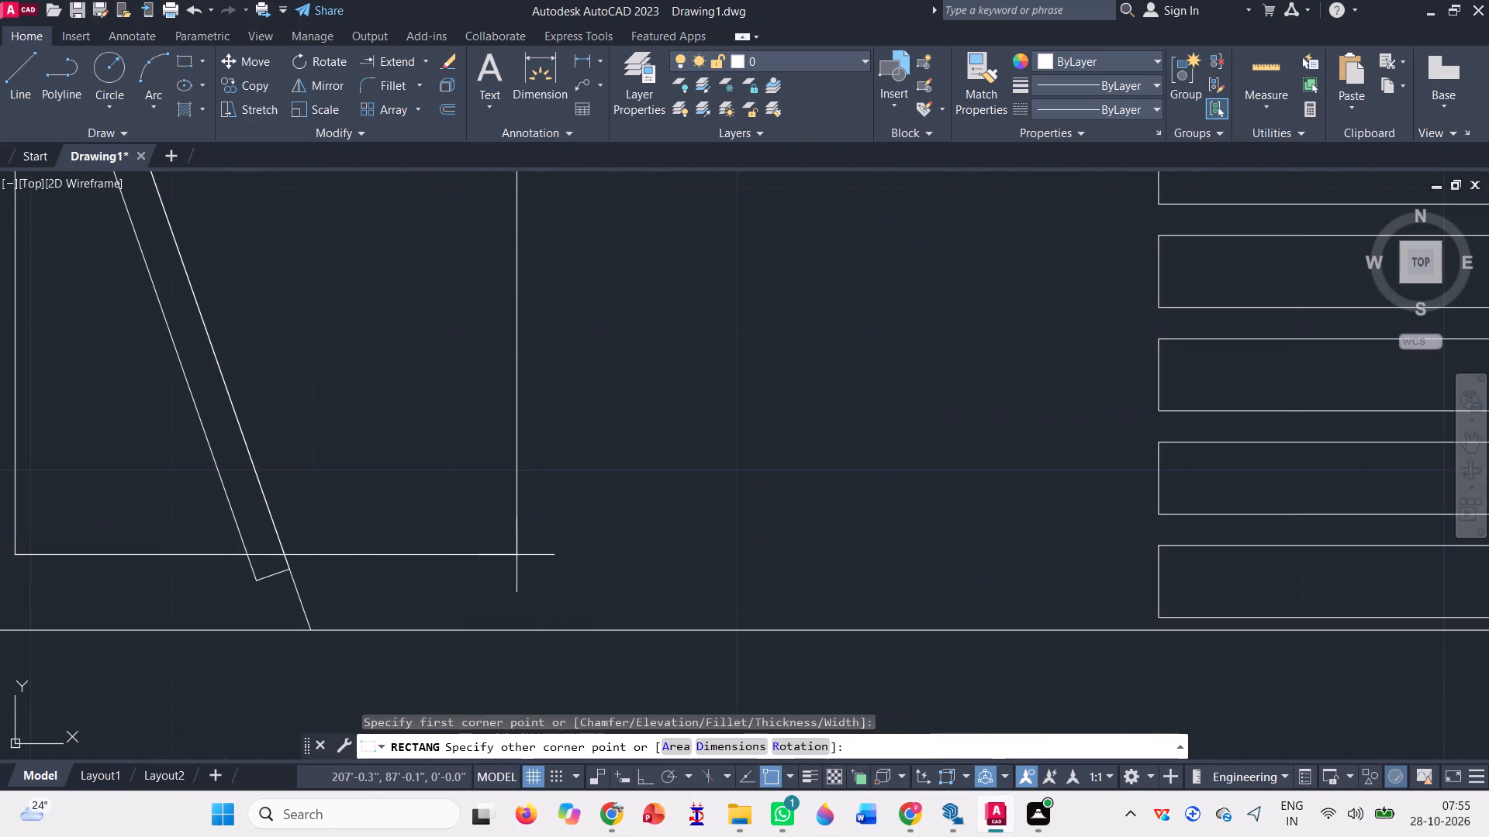
click(482, 631)
scroll(631, 649, down, 2)
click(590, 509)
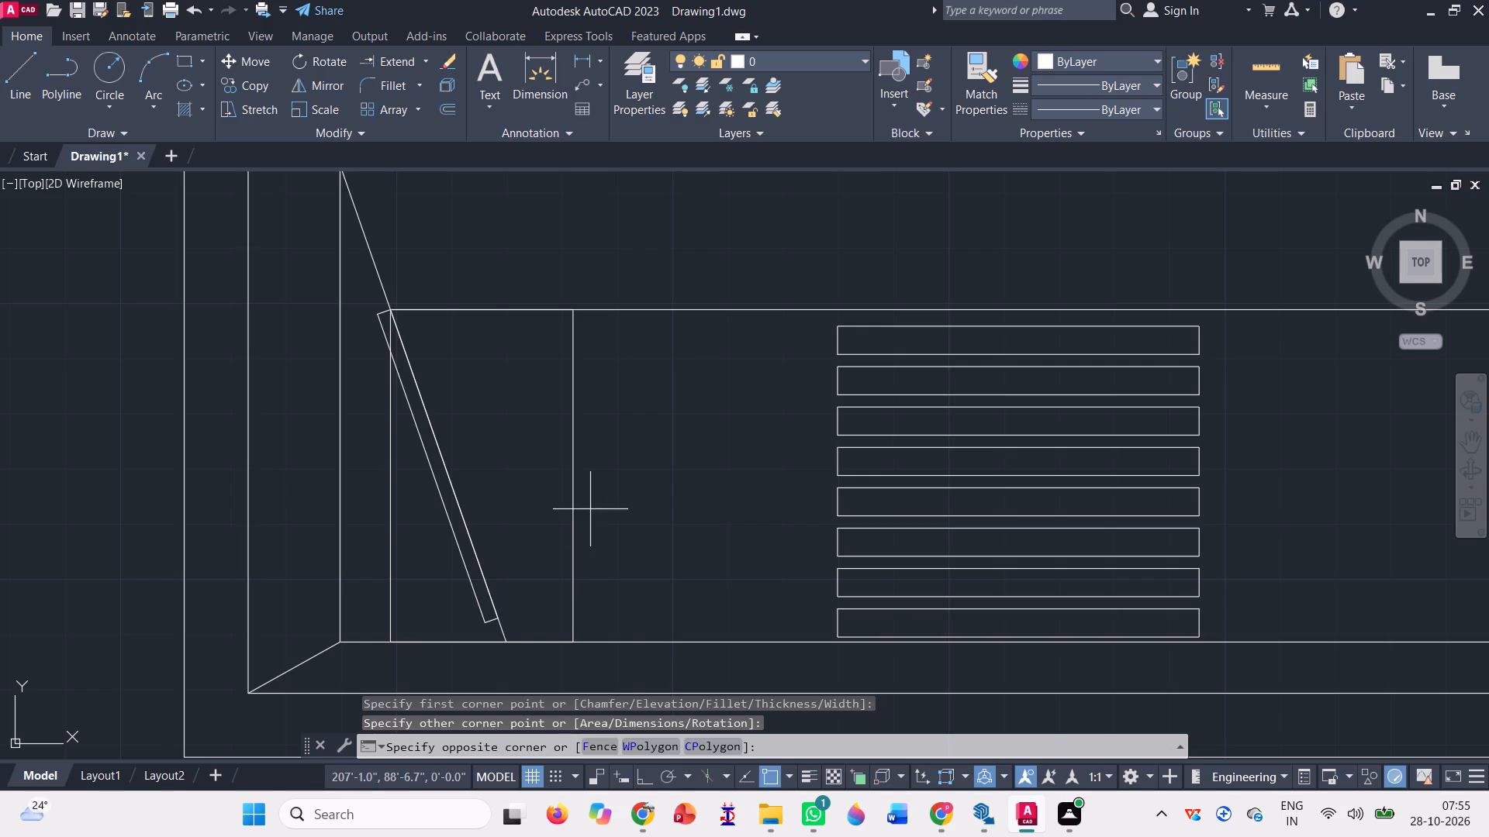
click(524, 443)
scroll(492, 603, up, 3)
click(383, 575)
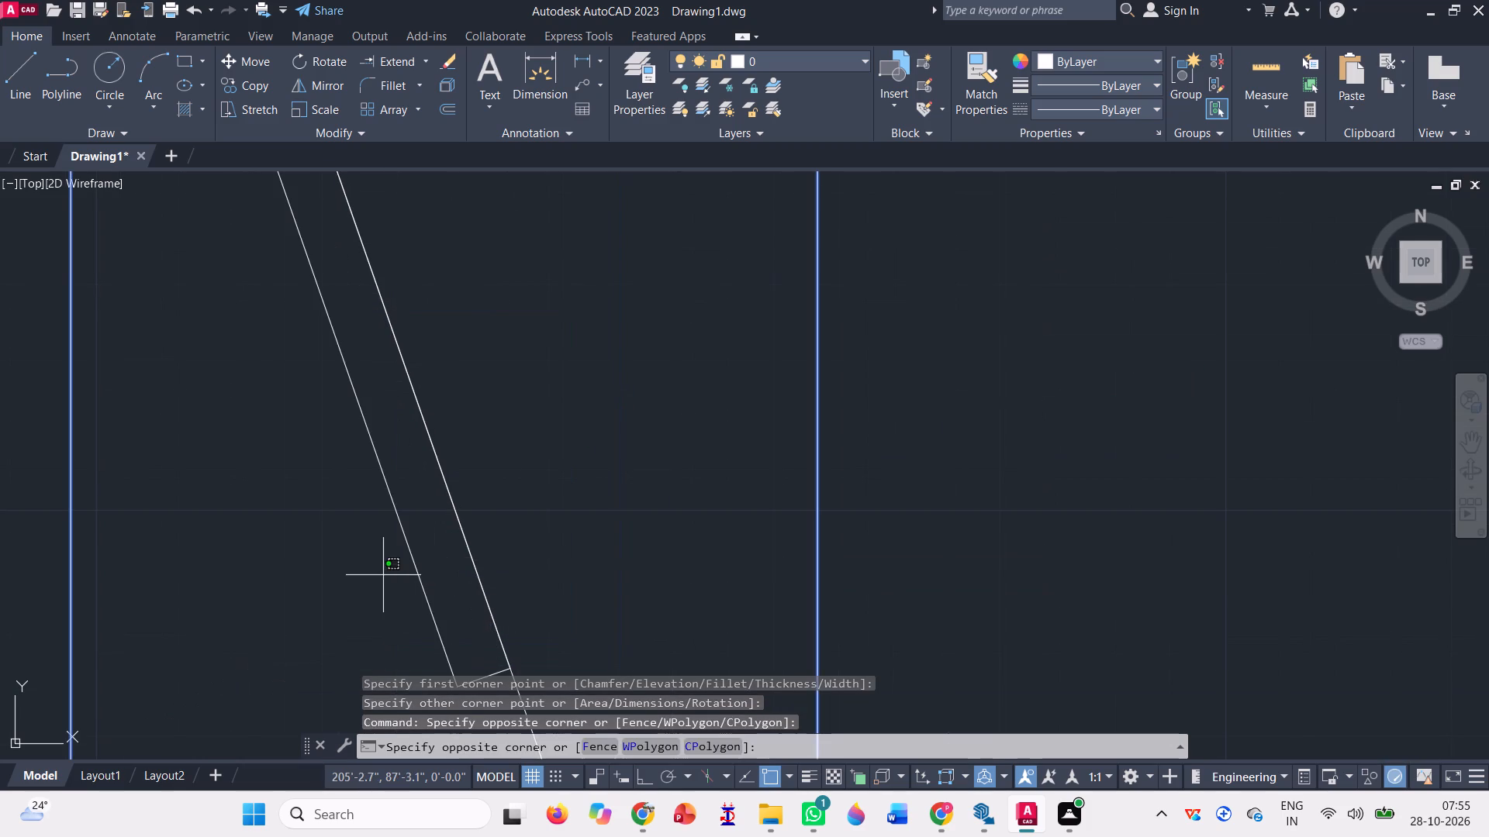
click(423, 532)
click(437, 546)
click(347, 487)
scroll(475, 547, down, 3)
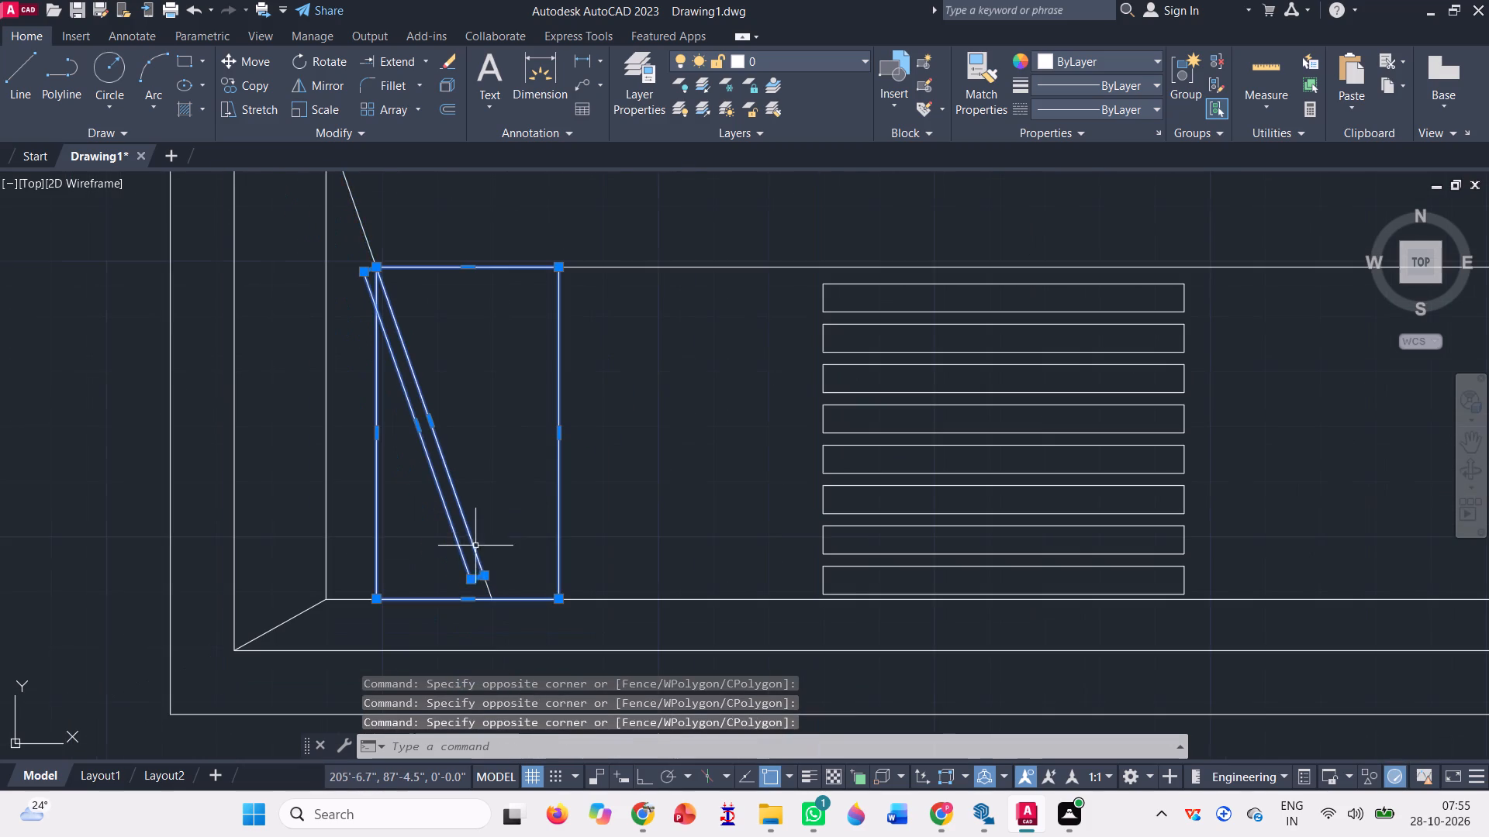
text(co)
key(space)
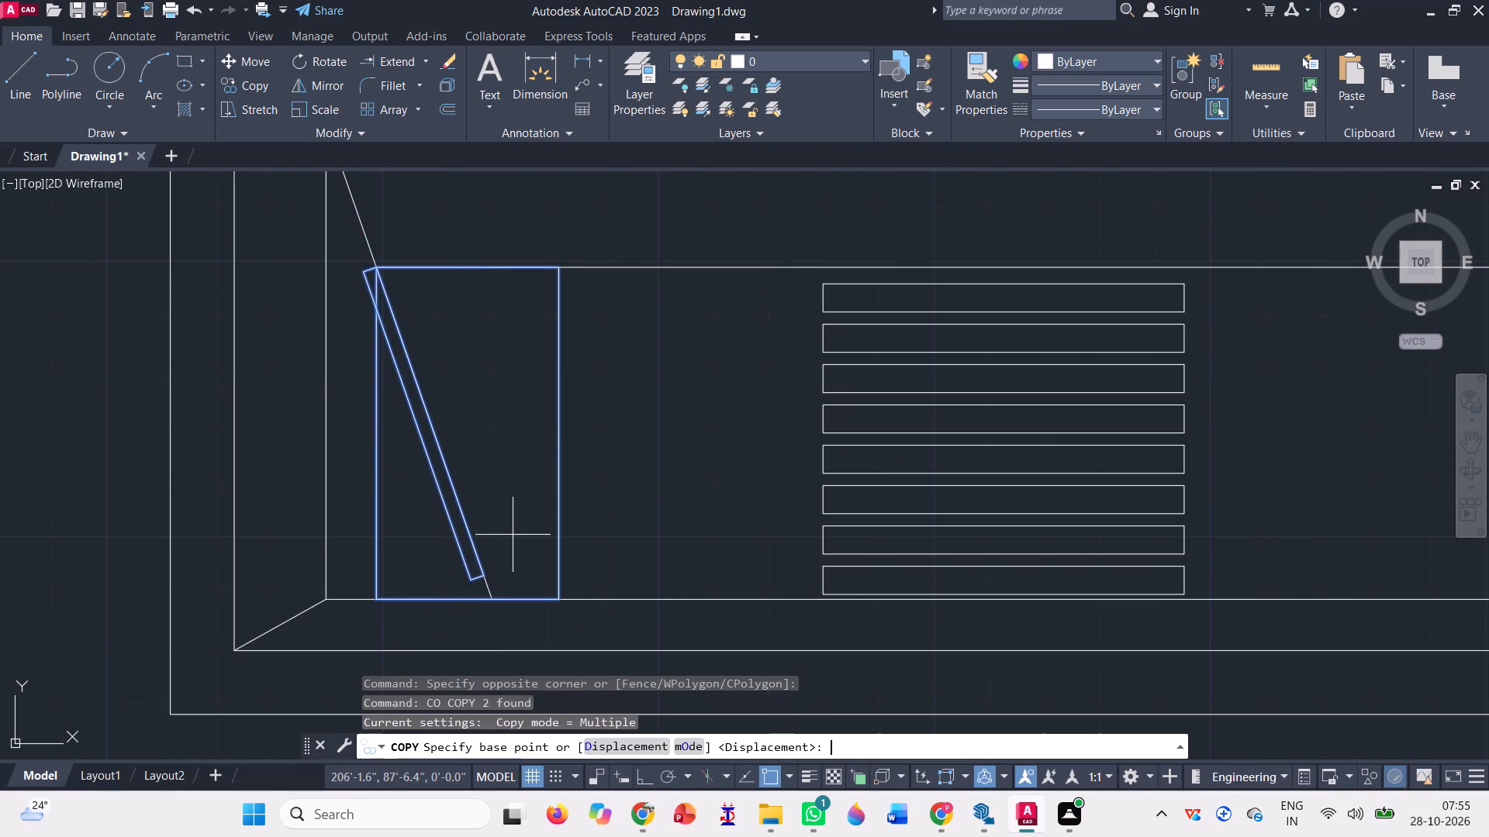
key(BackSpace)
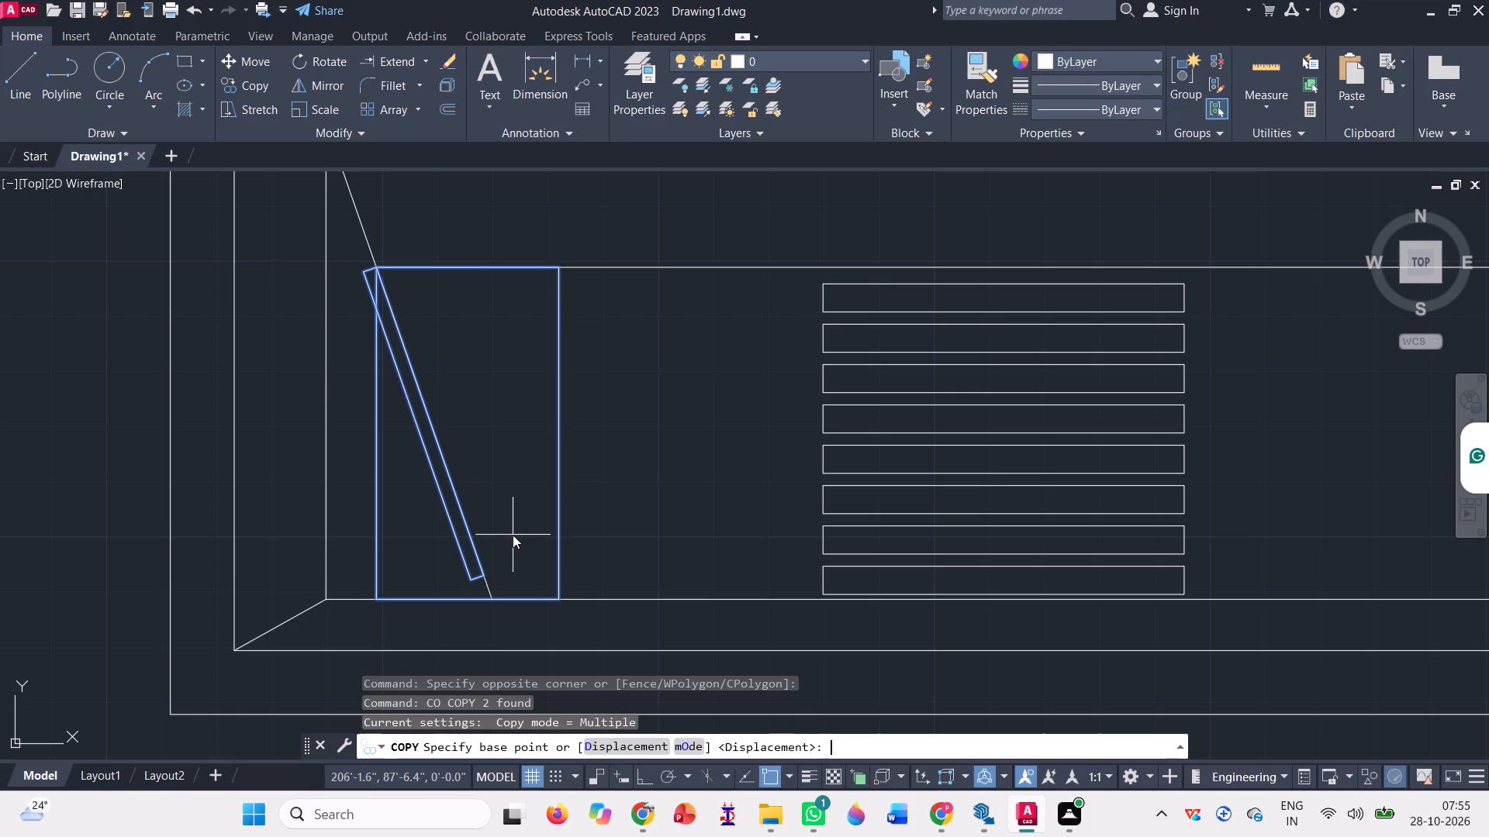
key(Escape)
Move the upright rectangle and the thin slanted strip together out of the bay into the empty space below it.
click(593, 494)
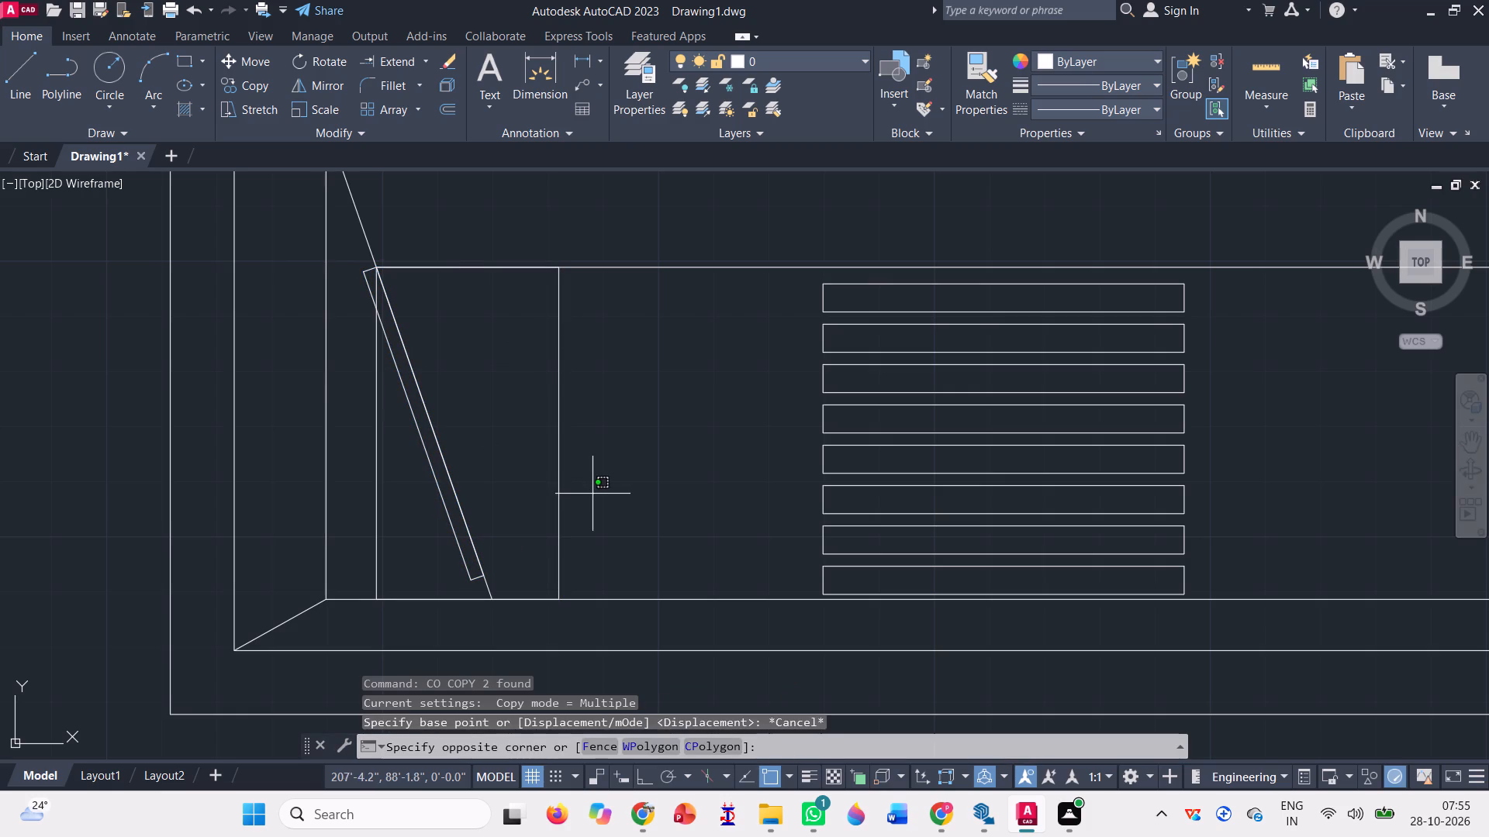
click(496, 392)
scroll(447, 500, up, 3)
click(447, 498)
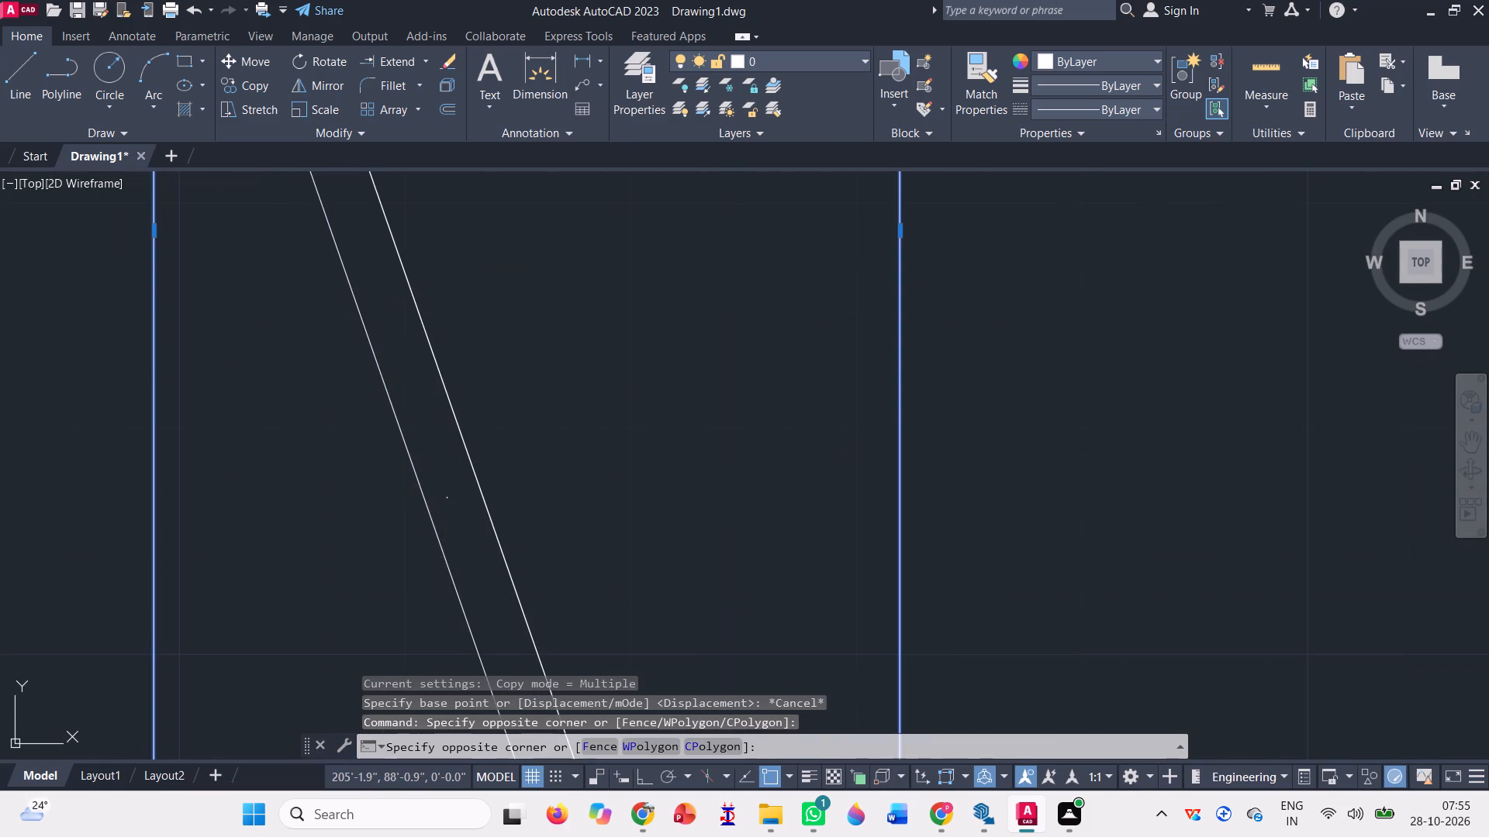
click(323, 409)
scroll(589, 467, down, 3)
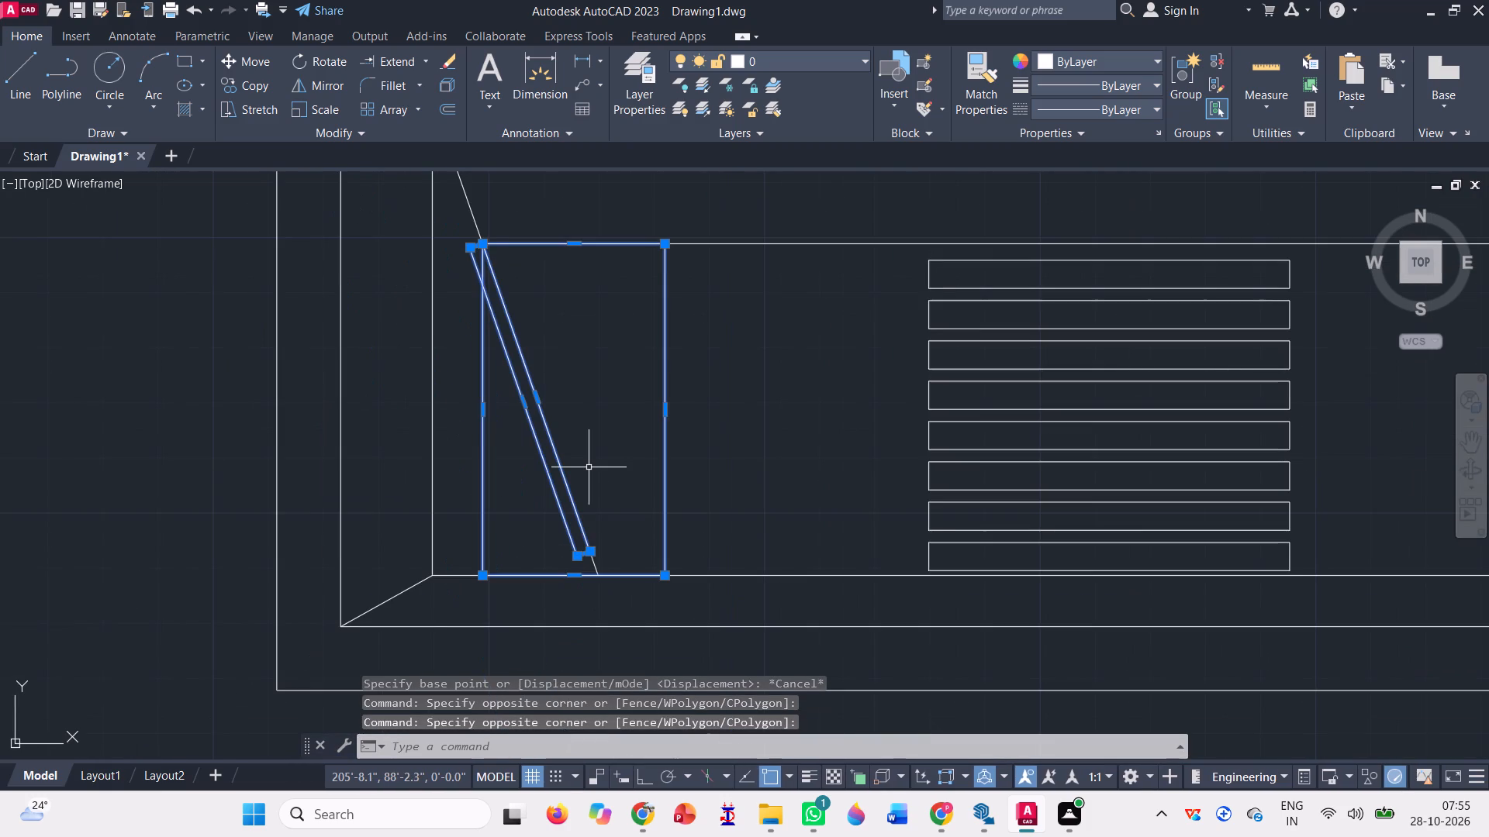
text(m)
key(space)
click(675, 393)
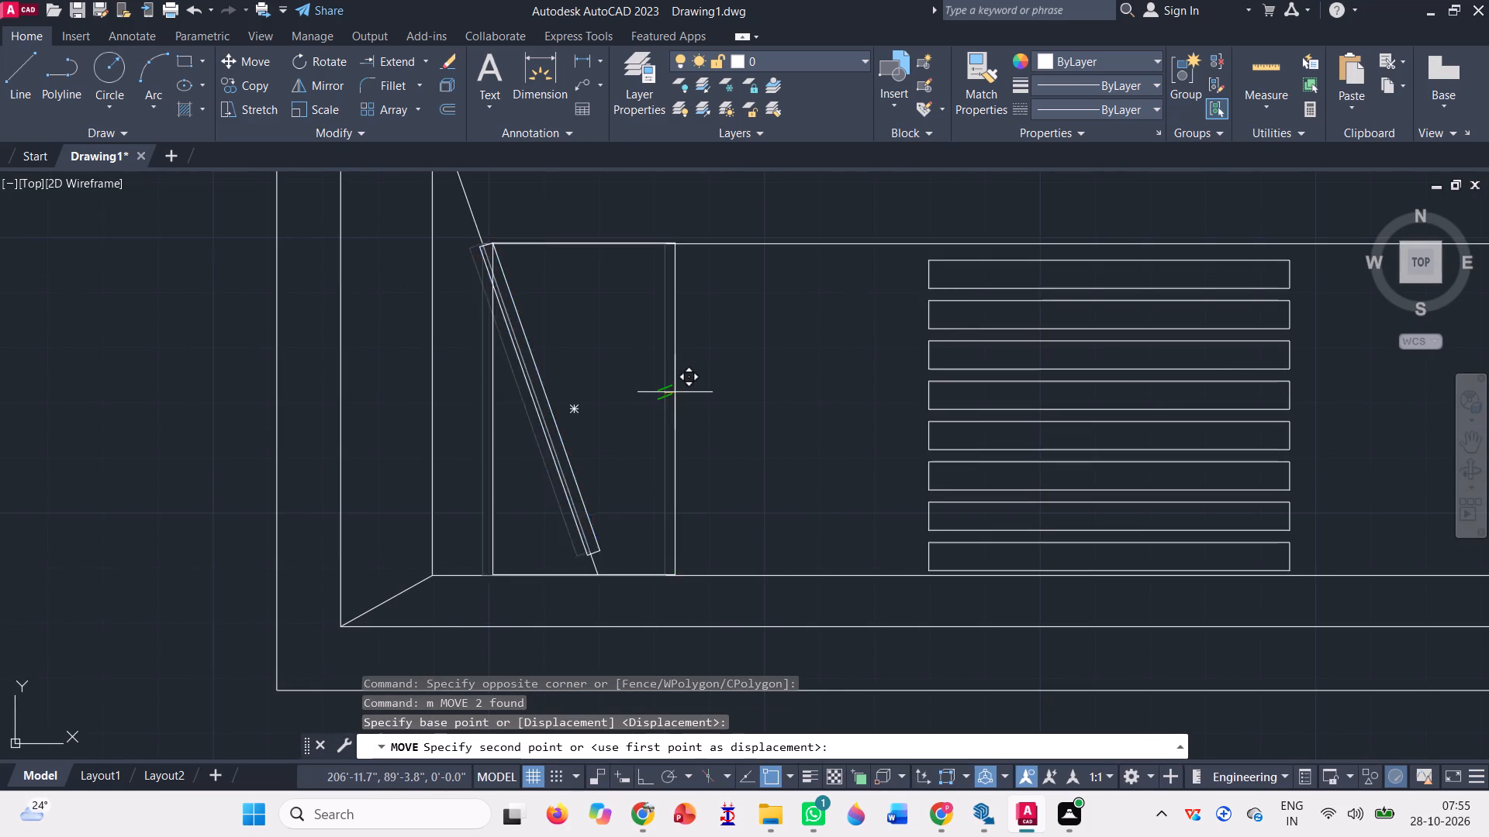
scroll(675, 392, down, 3)
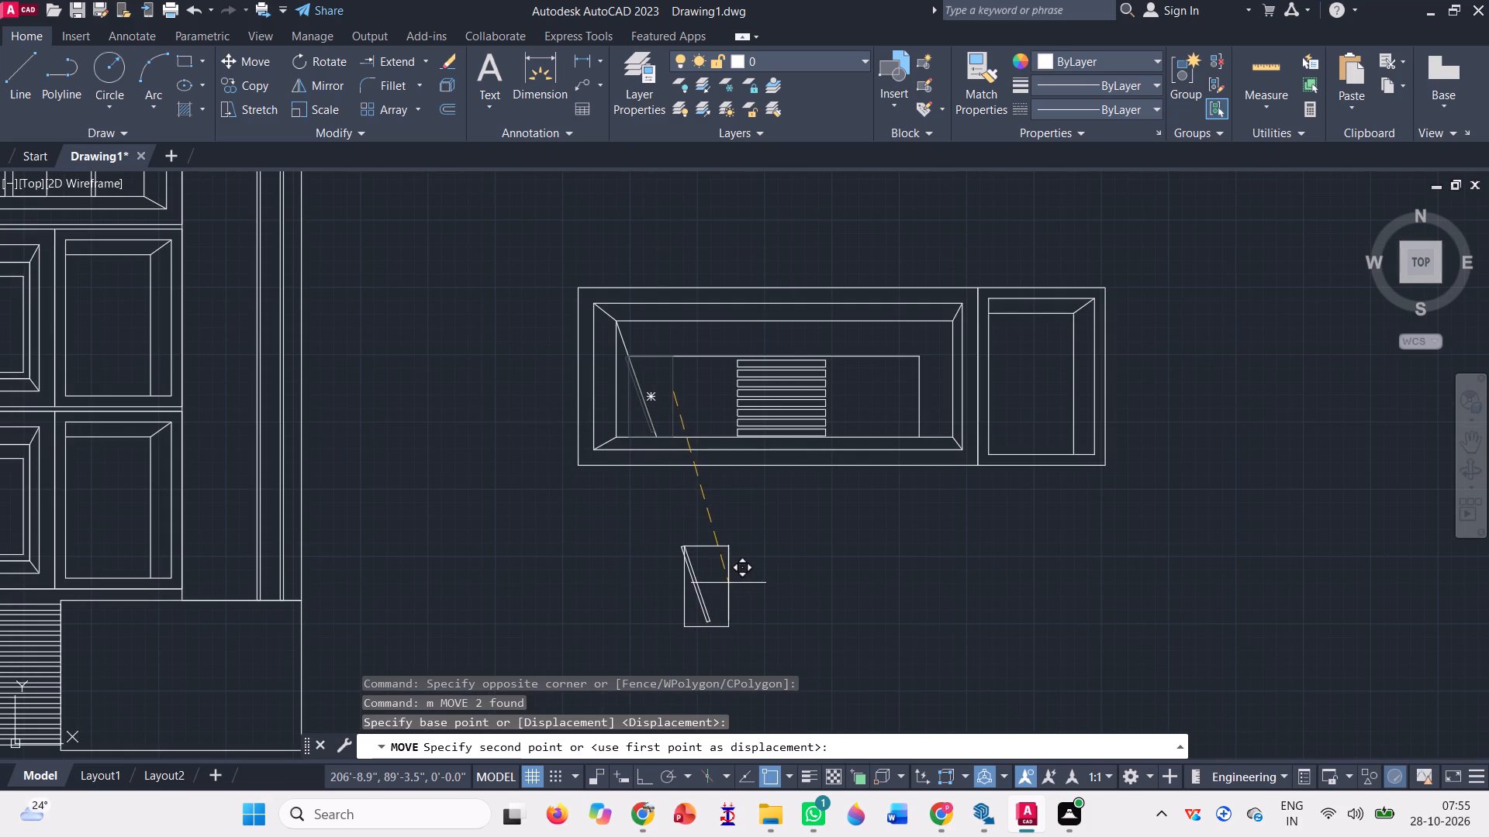
click(727, 582)
scroll(738, 641, up, 2)
key(Escape)
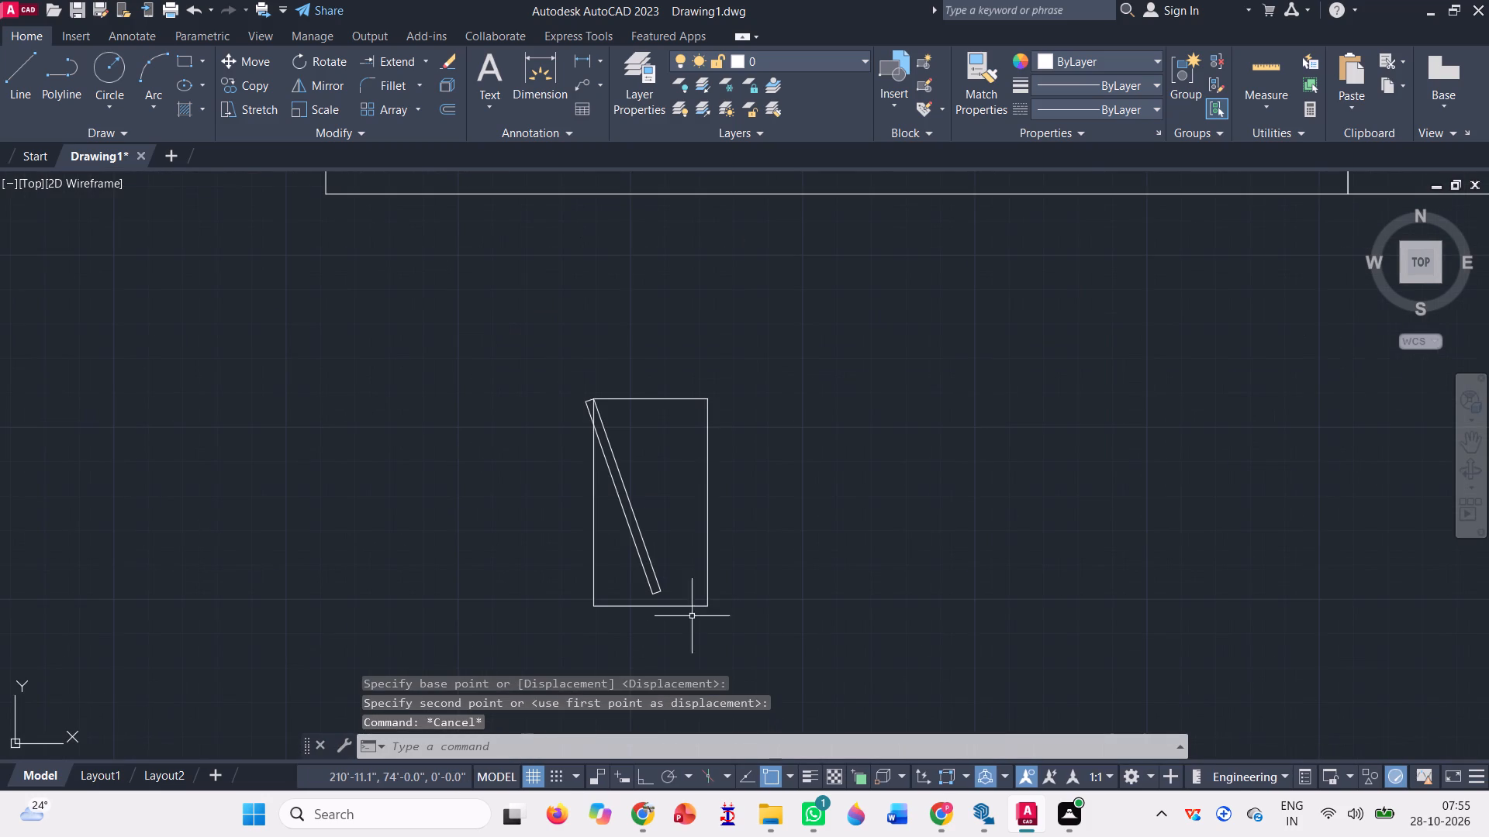
Draw a line along the moved strip's east long edge, from its top east corner to its bottom east corner.
scroll(675, 601, up, 2)
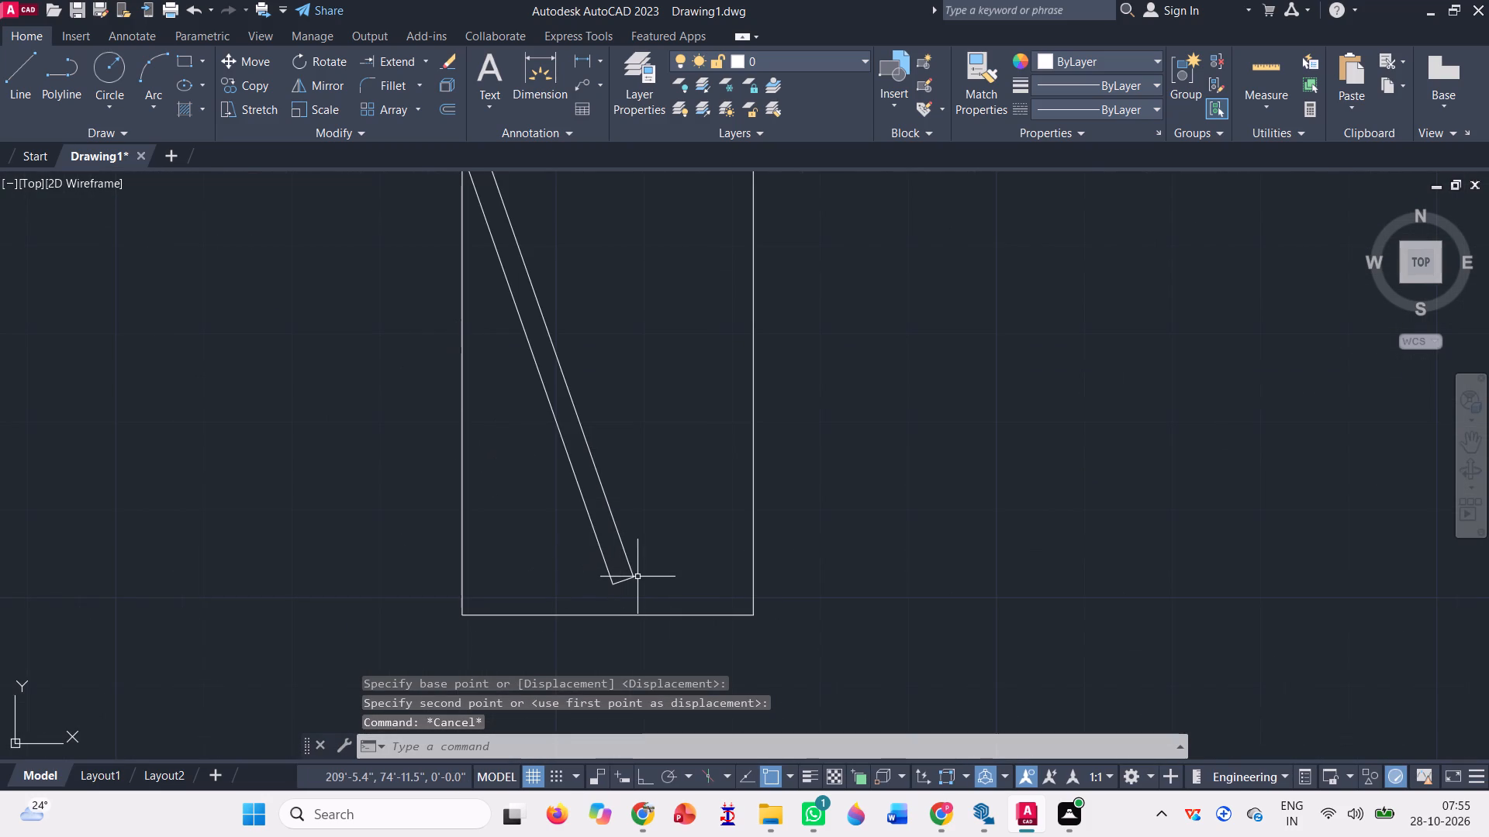
key(l)
key(Return)
scroll(616, 616, down, 2)
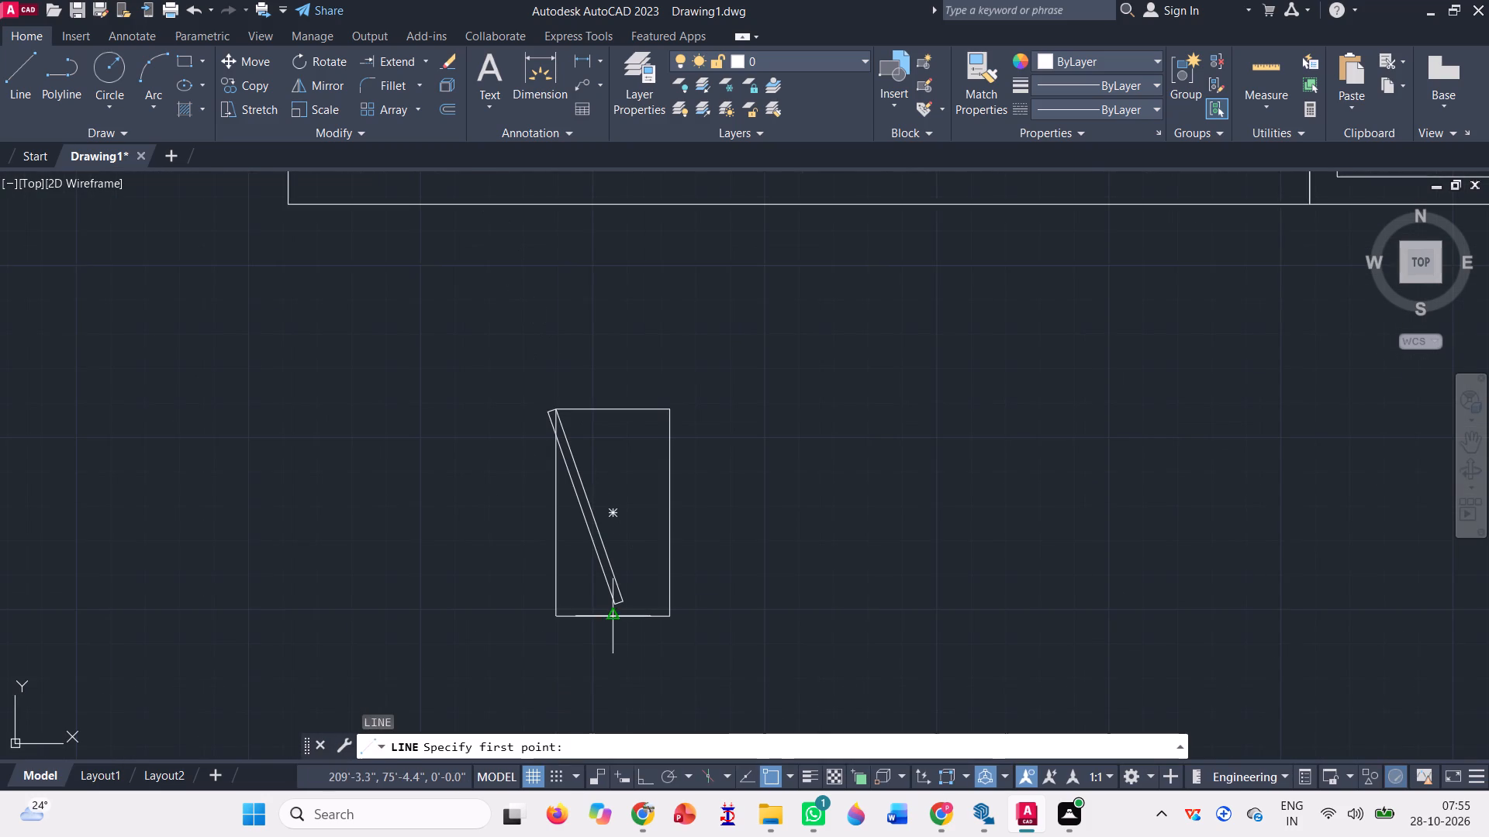
scroll(533, 414, up, 3)
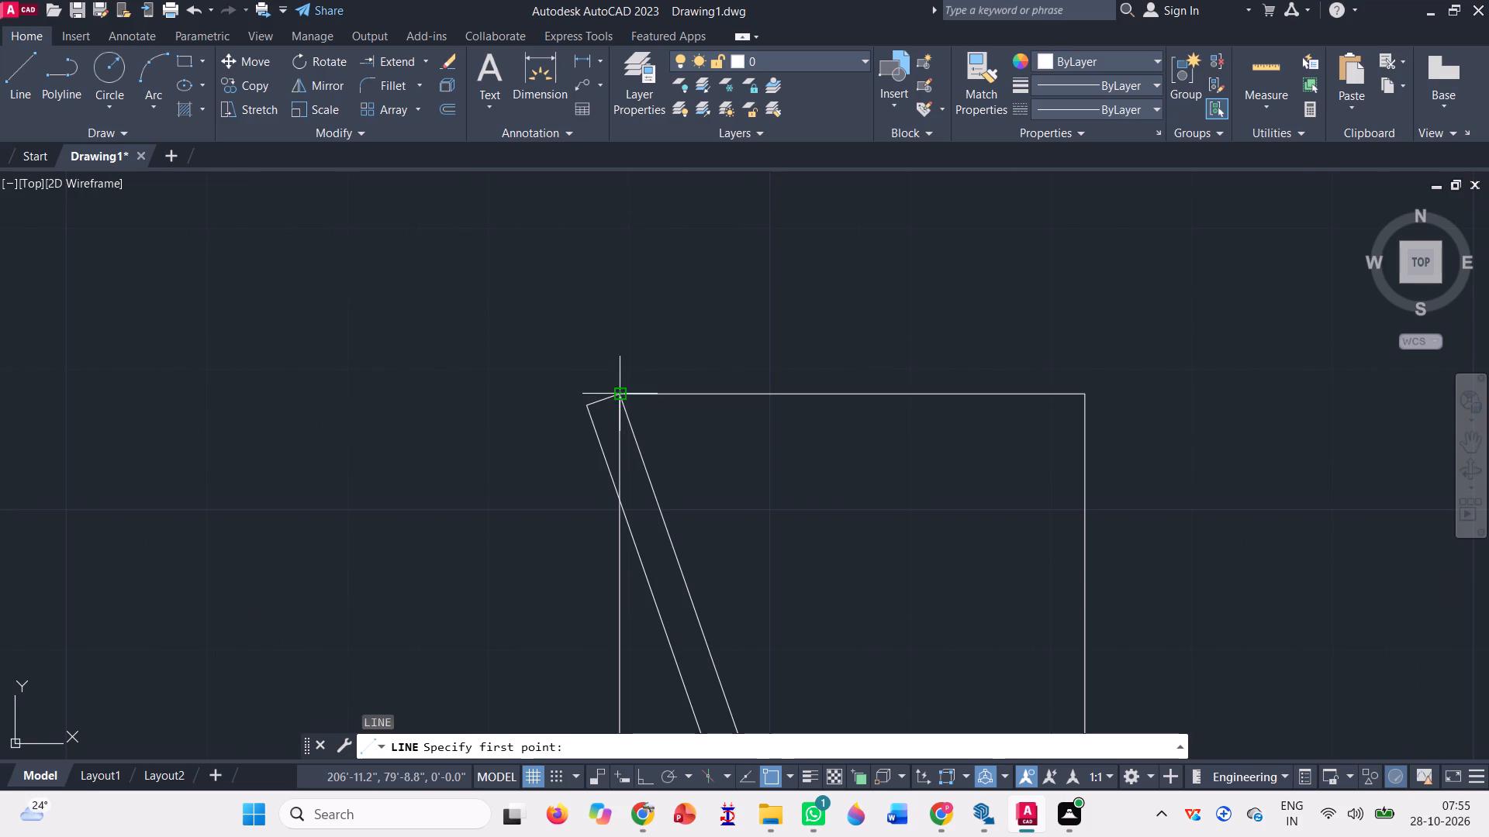
click(620, 396)
scroll(503, 465, down, 2)
scroll(526, 384, down, 2)
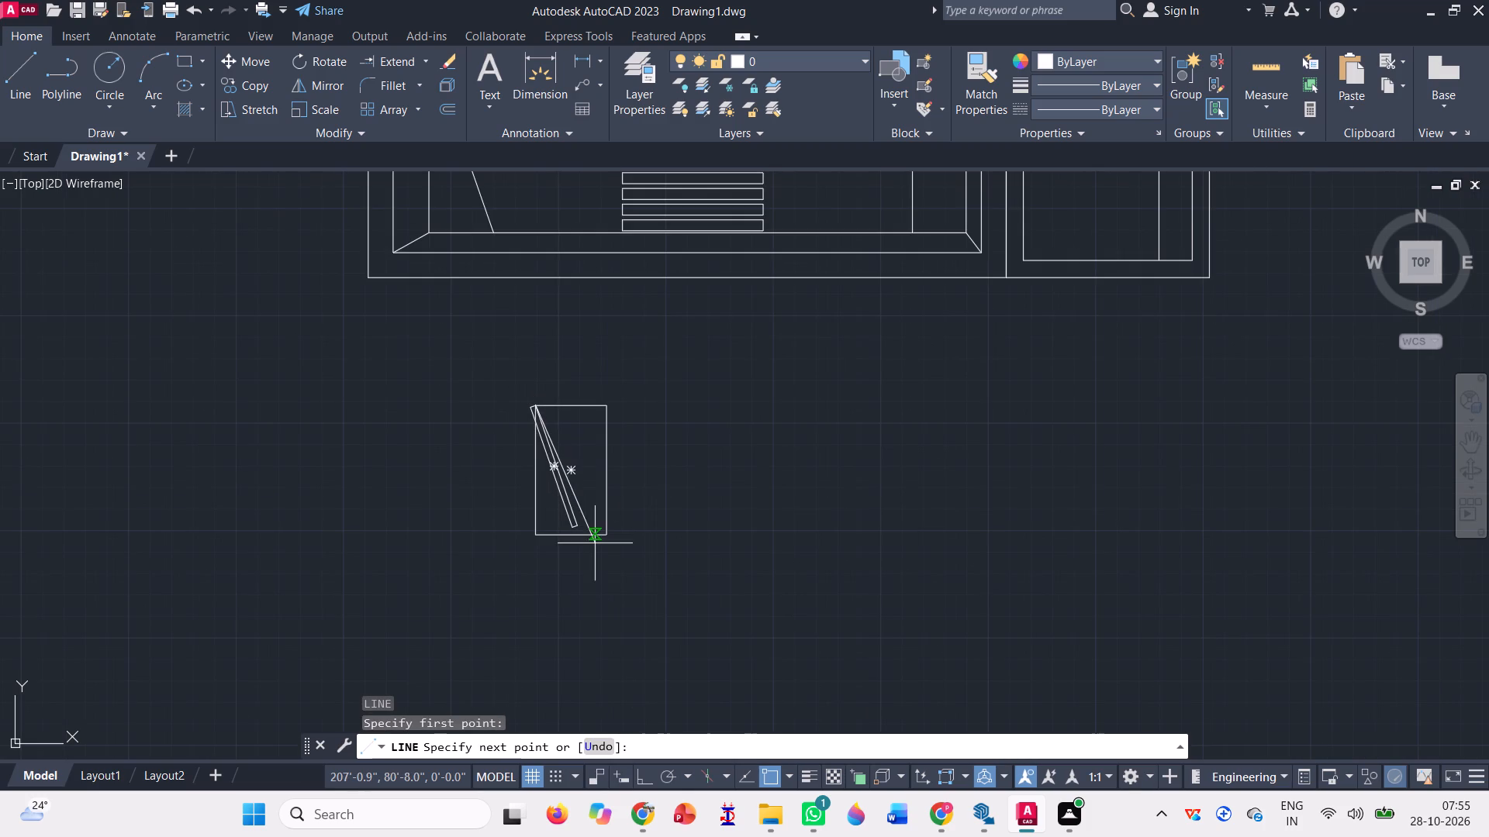
scroll(586, 556, up, 3)
scroll(586, 433, up, 3)
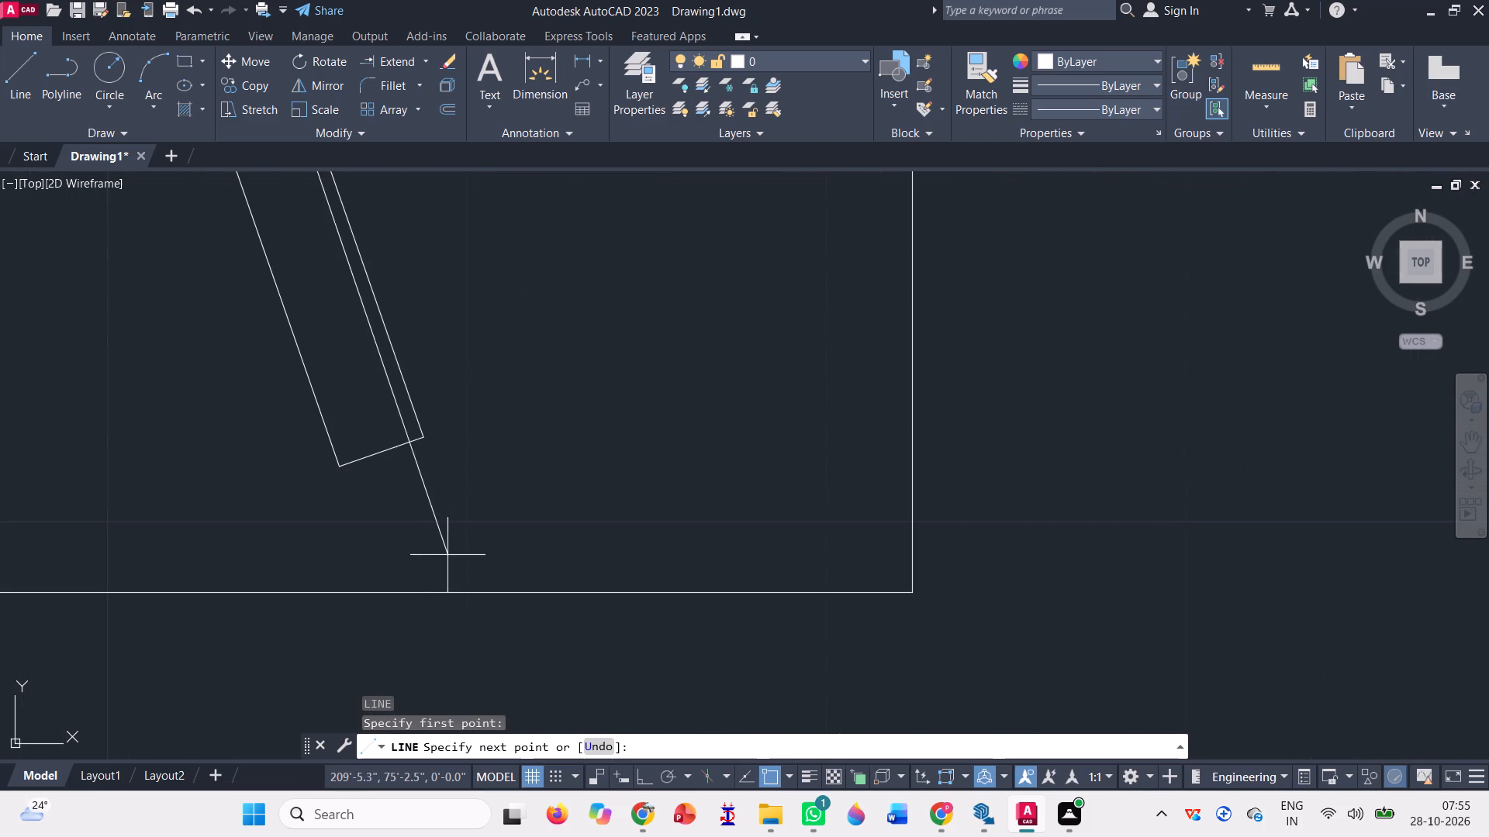
click(423, 441)
scroll(526, 543, down, 3)
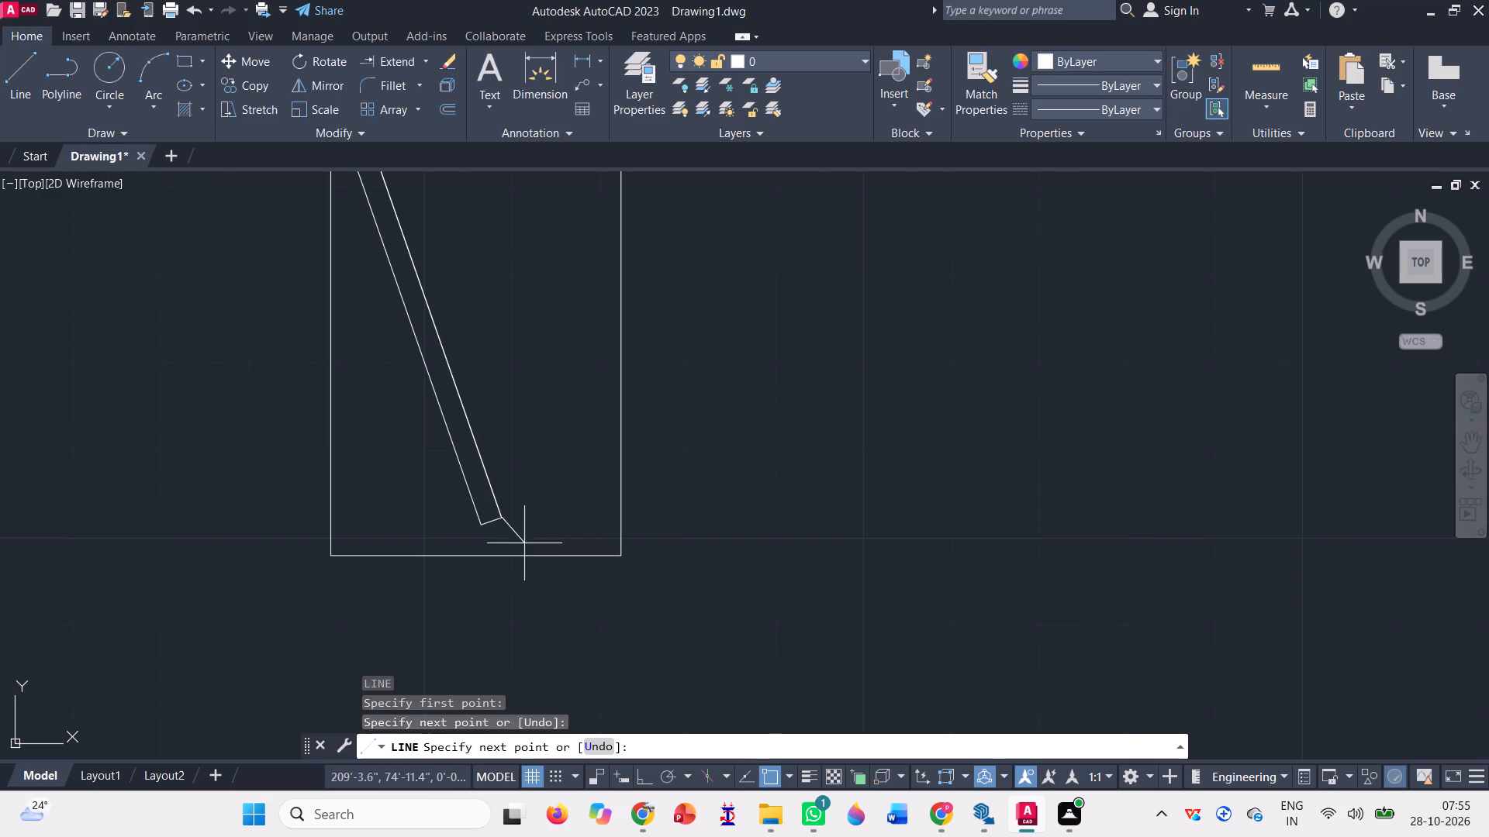
key(Escape)
Extend the line along the strip's edge to the bottom edge of the upright rectangle.
click(396, 63)
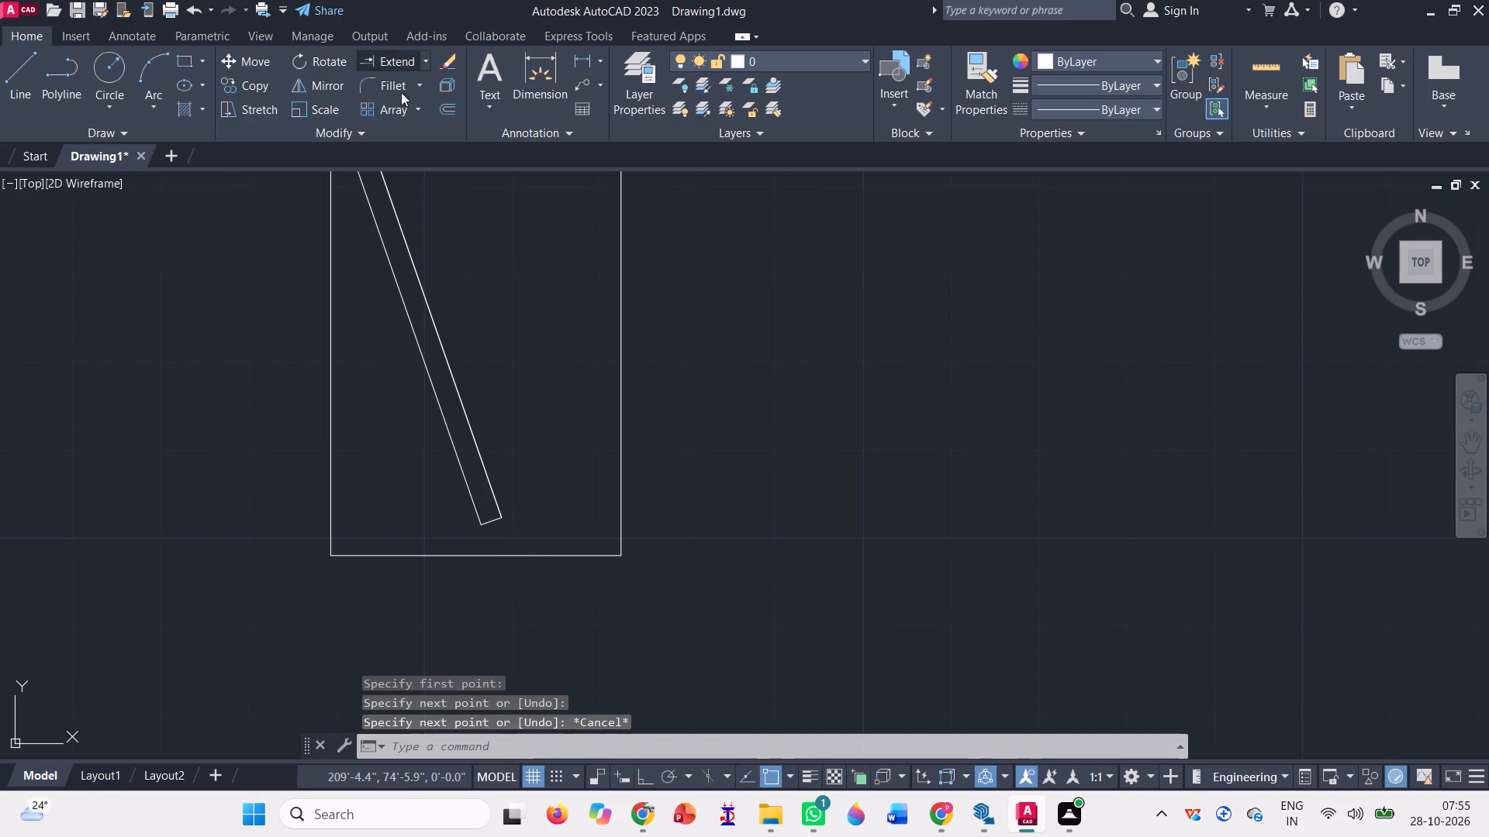
click(479, 454)
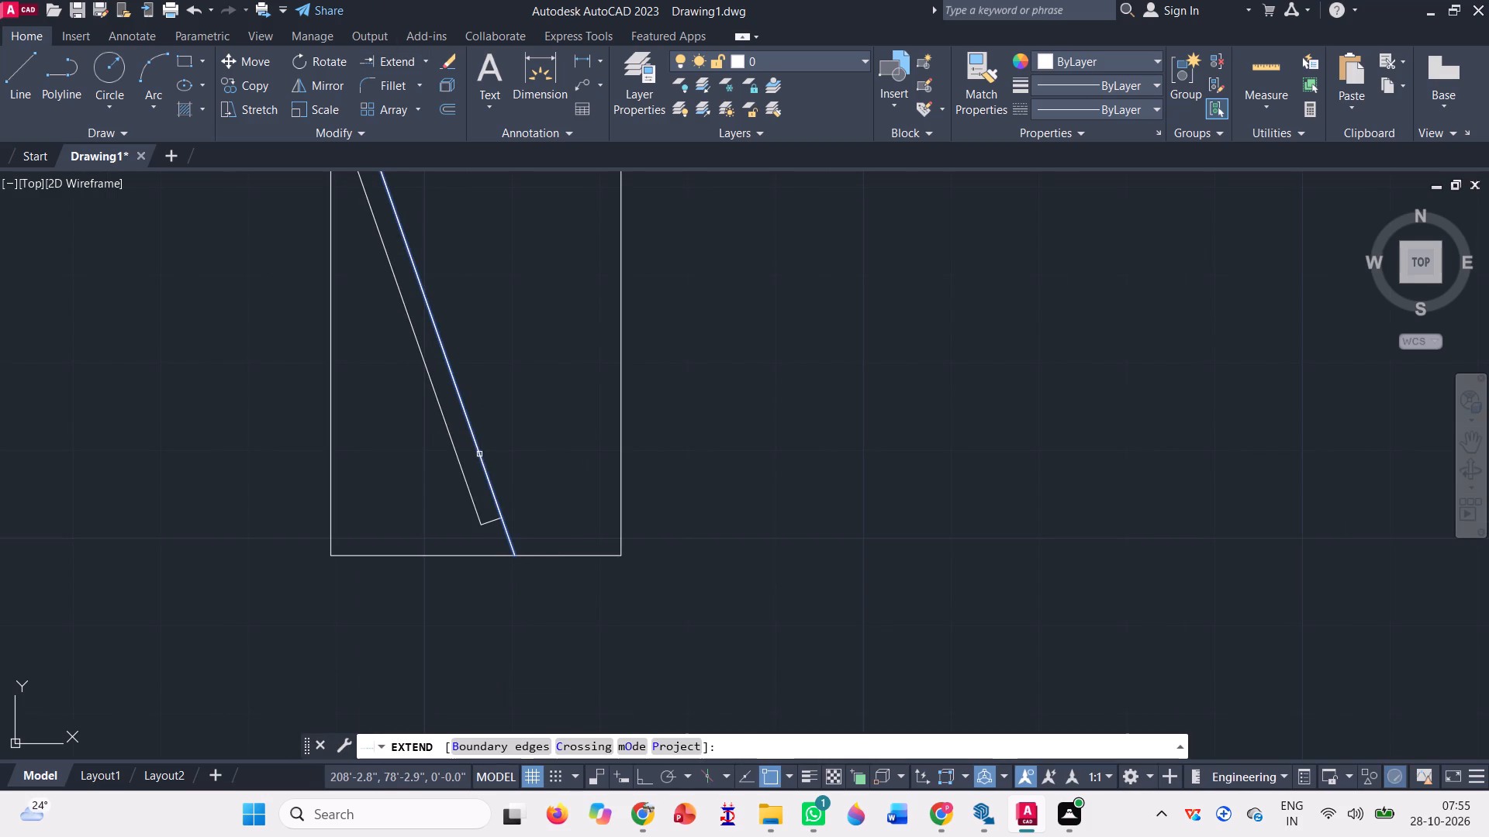
scroll(530, 545, down, 3)
key(Escape)
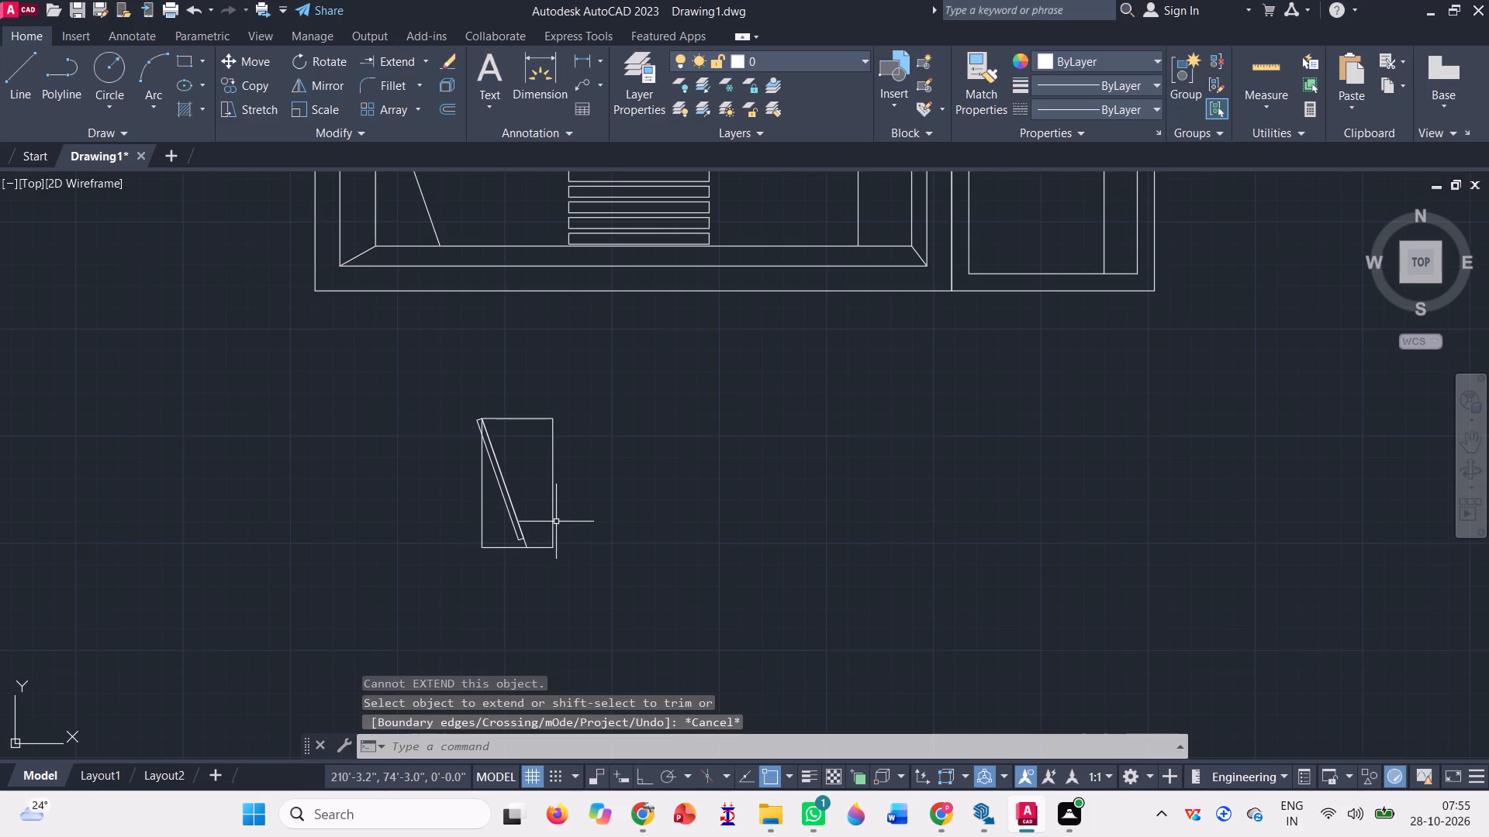
Rotate the slanted strip and its extended line counterclockwise about the rectangle's top west corner until they lie horizontally along its top edge.
scroll(530, 531, up, 3)
click(544, 578)
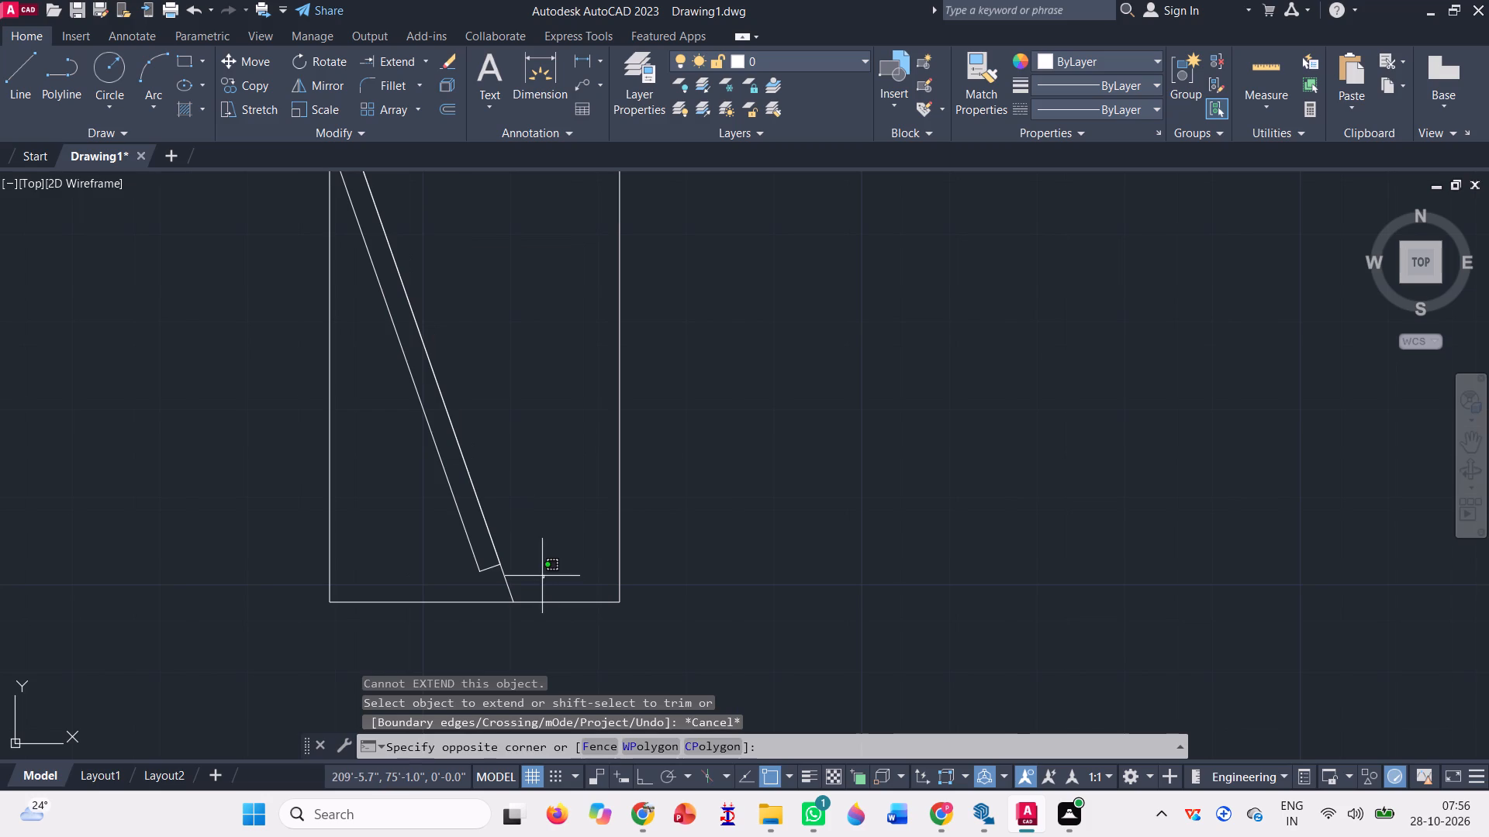
click(407, 456)
scroll(589, 515, down, 2)
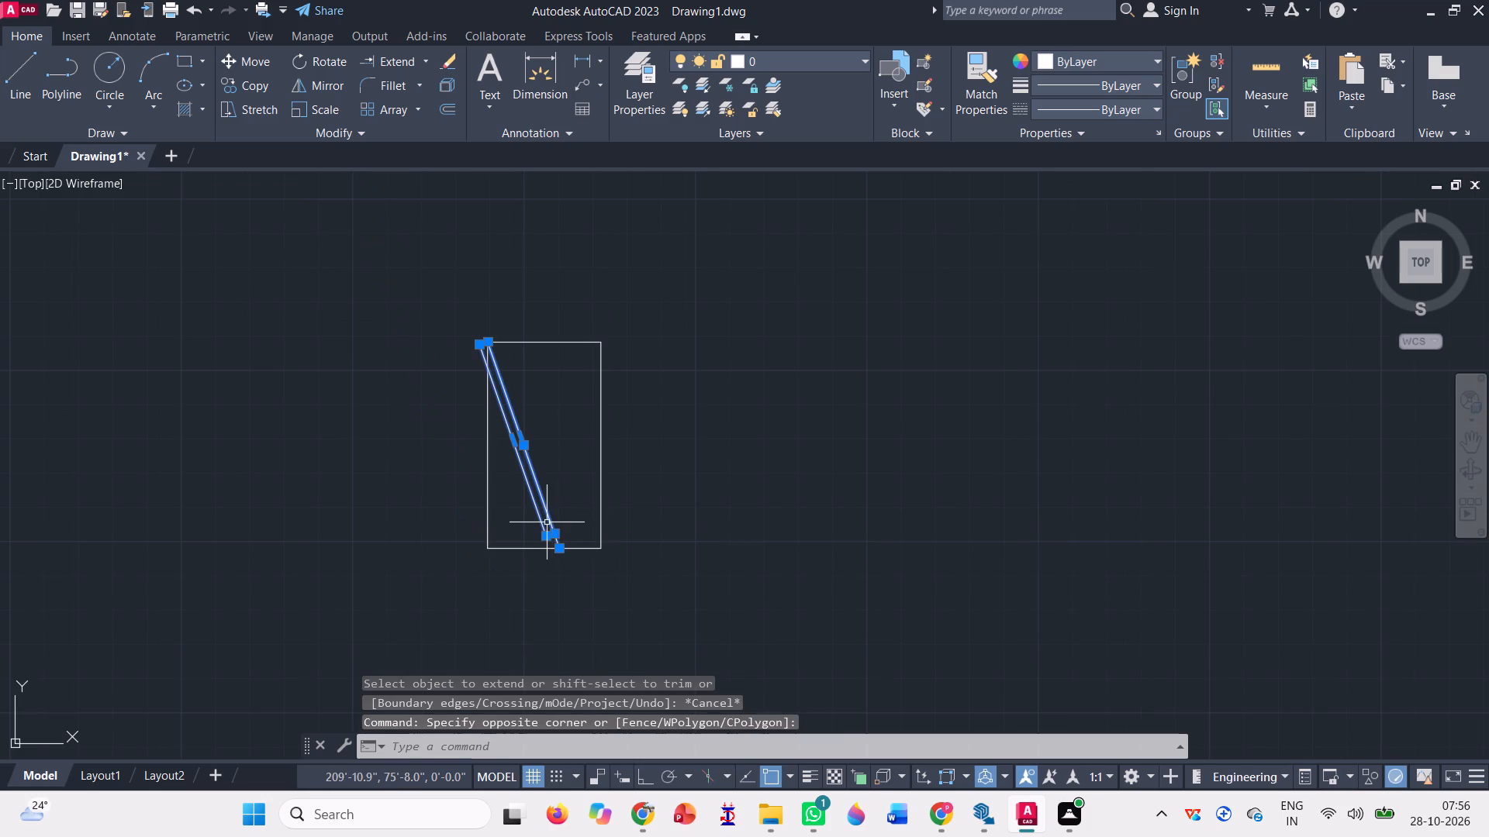
scroll(547, 522, up, 2)
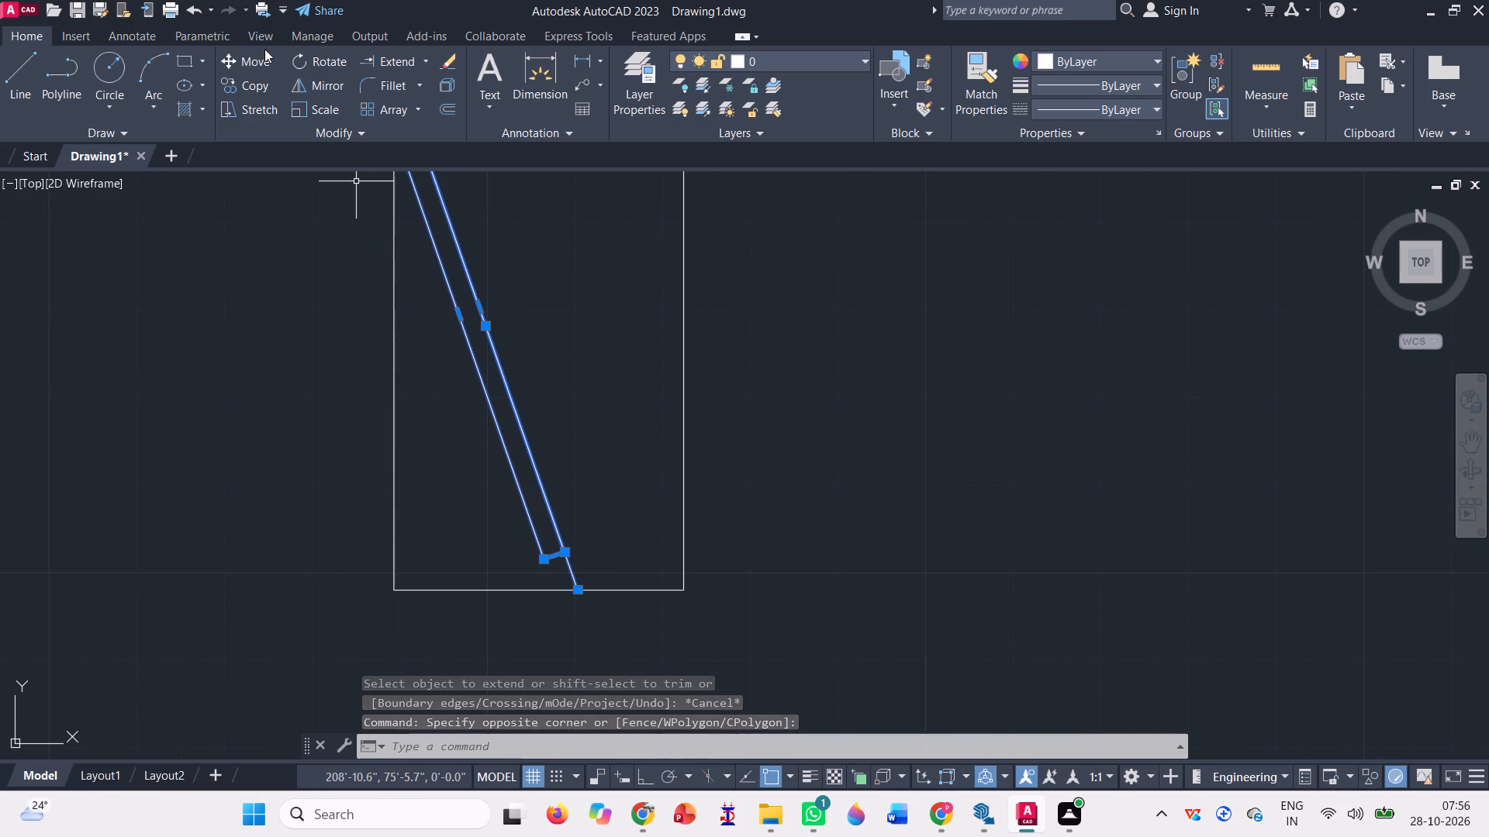
click(296, 64)
scroll(732, 562, down, 2)
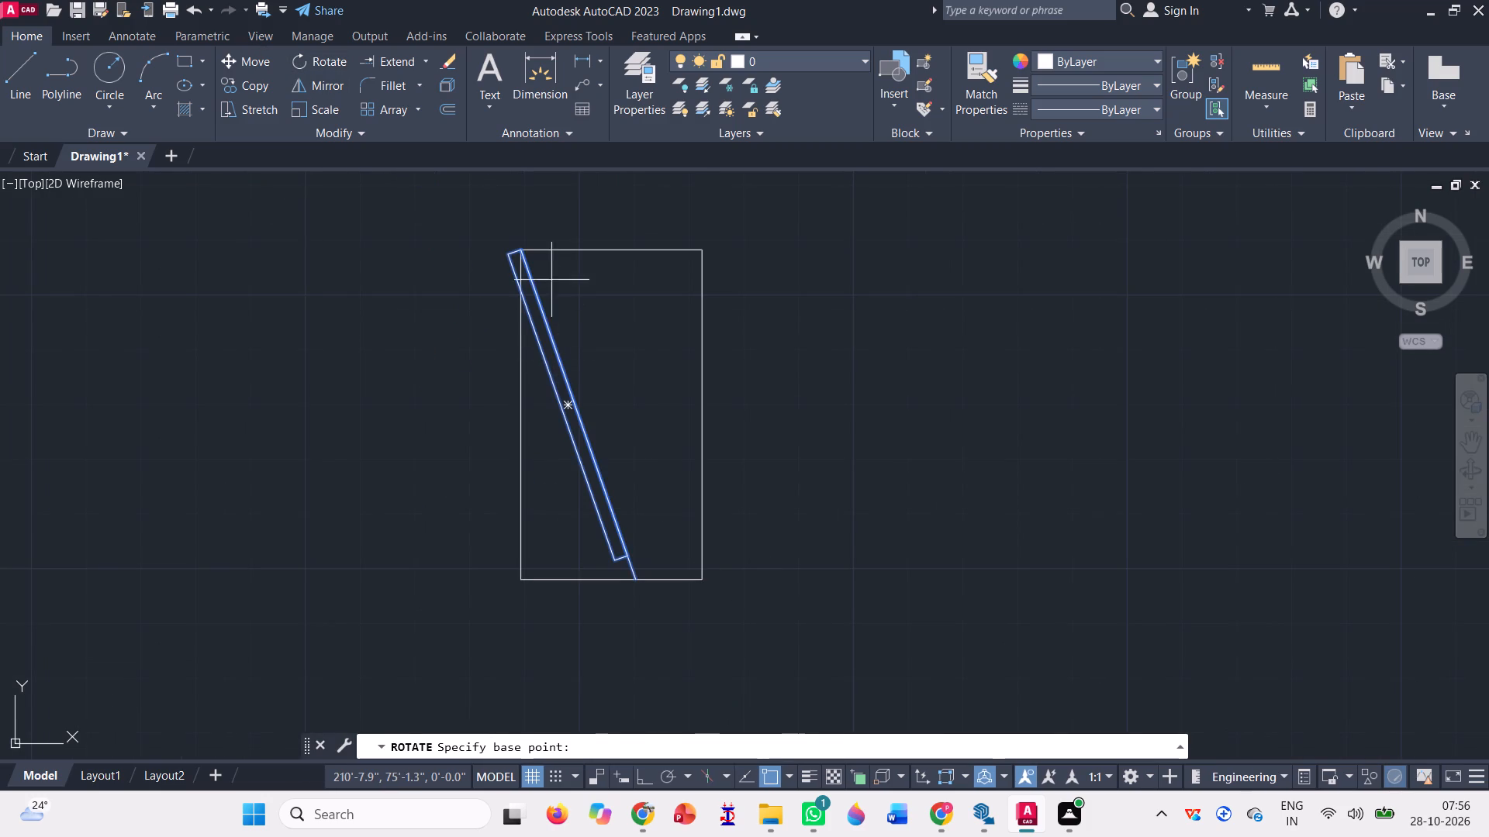
scroll(534, 246, up, 3)
click(474, 258)
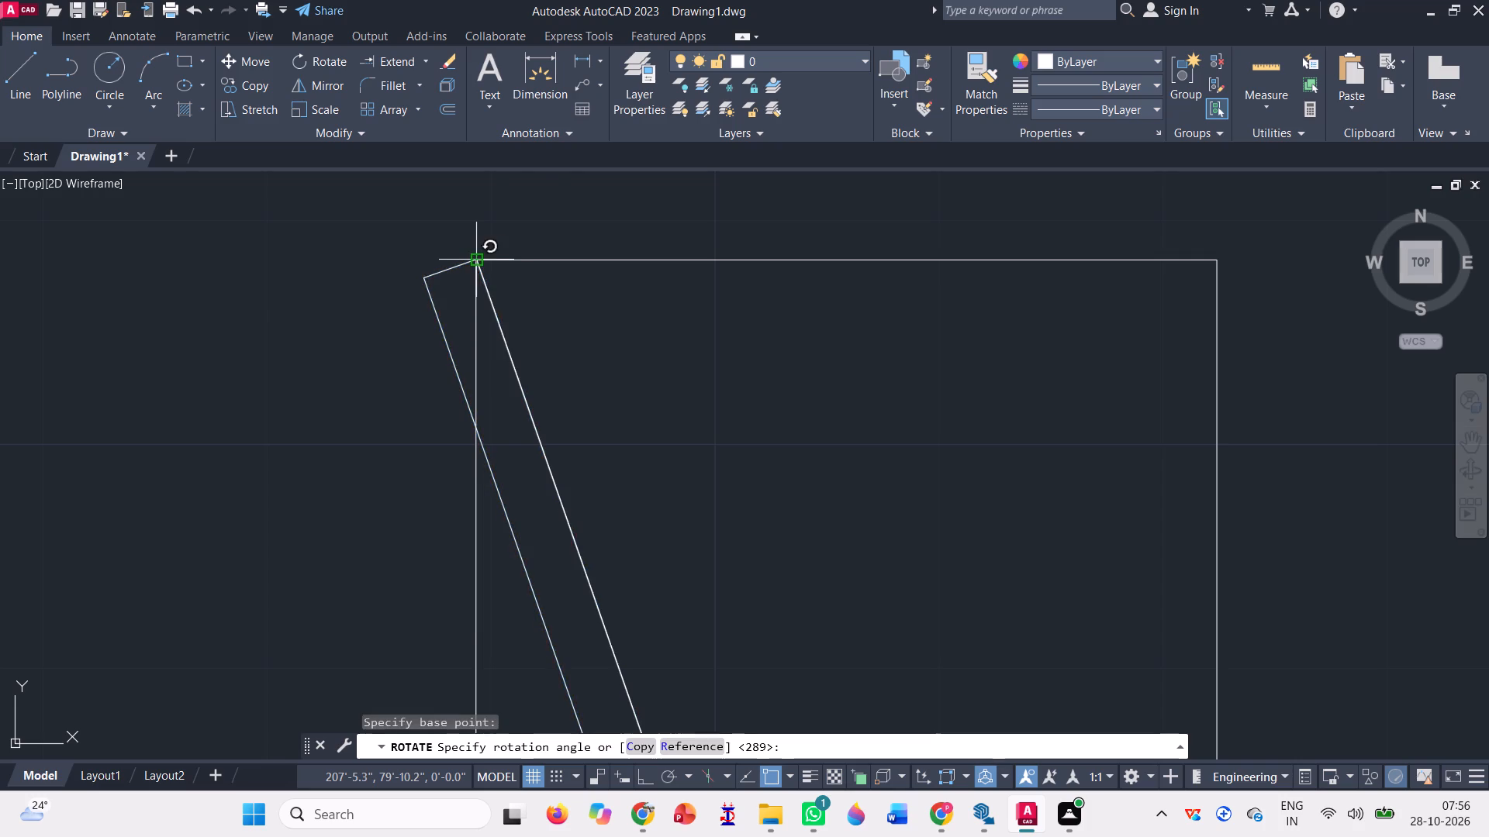
scroll(469, 313, down, 2)
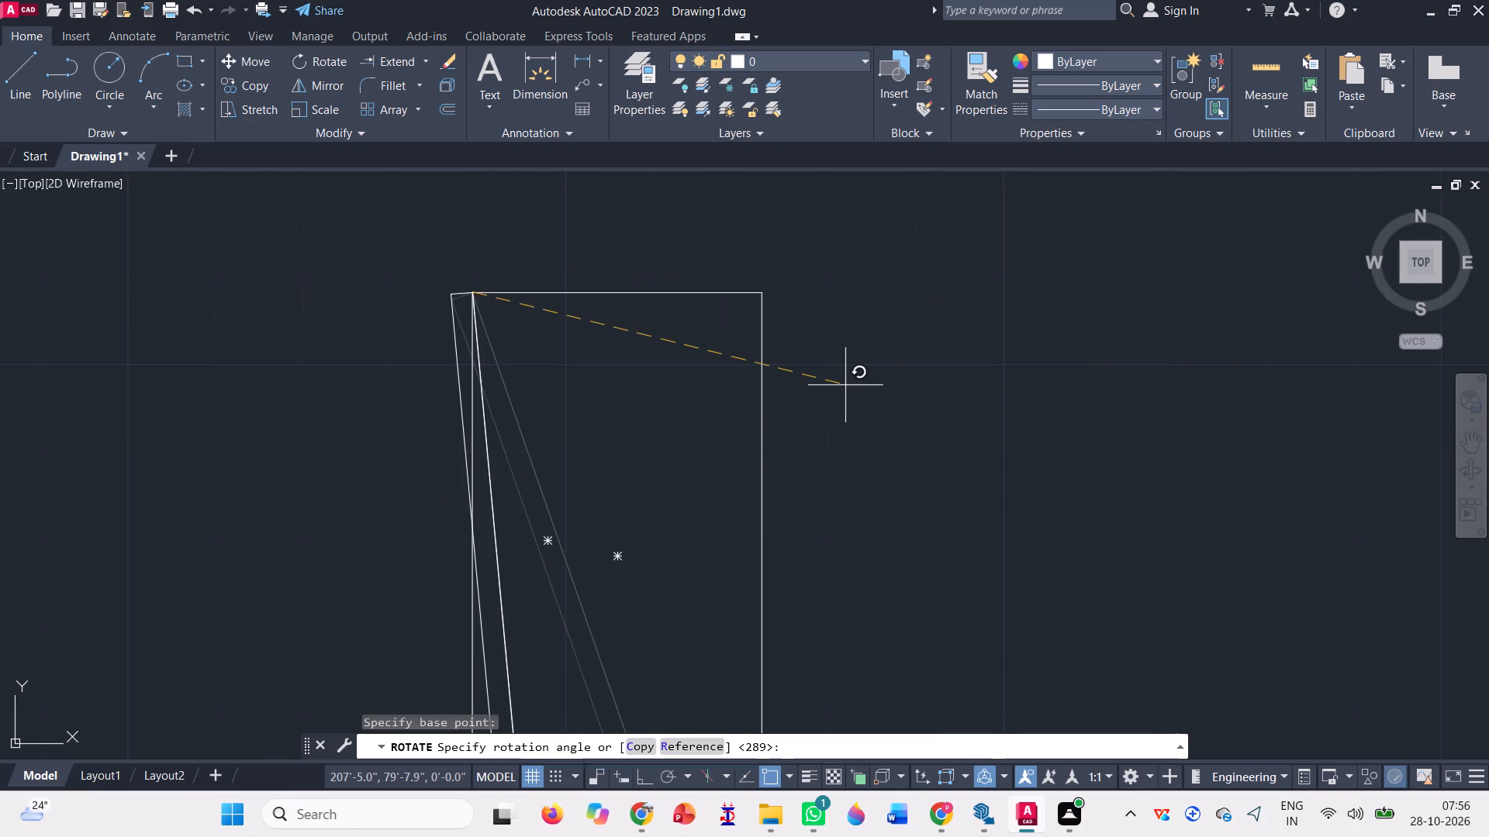
scroll(673, 386, down, 2)
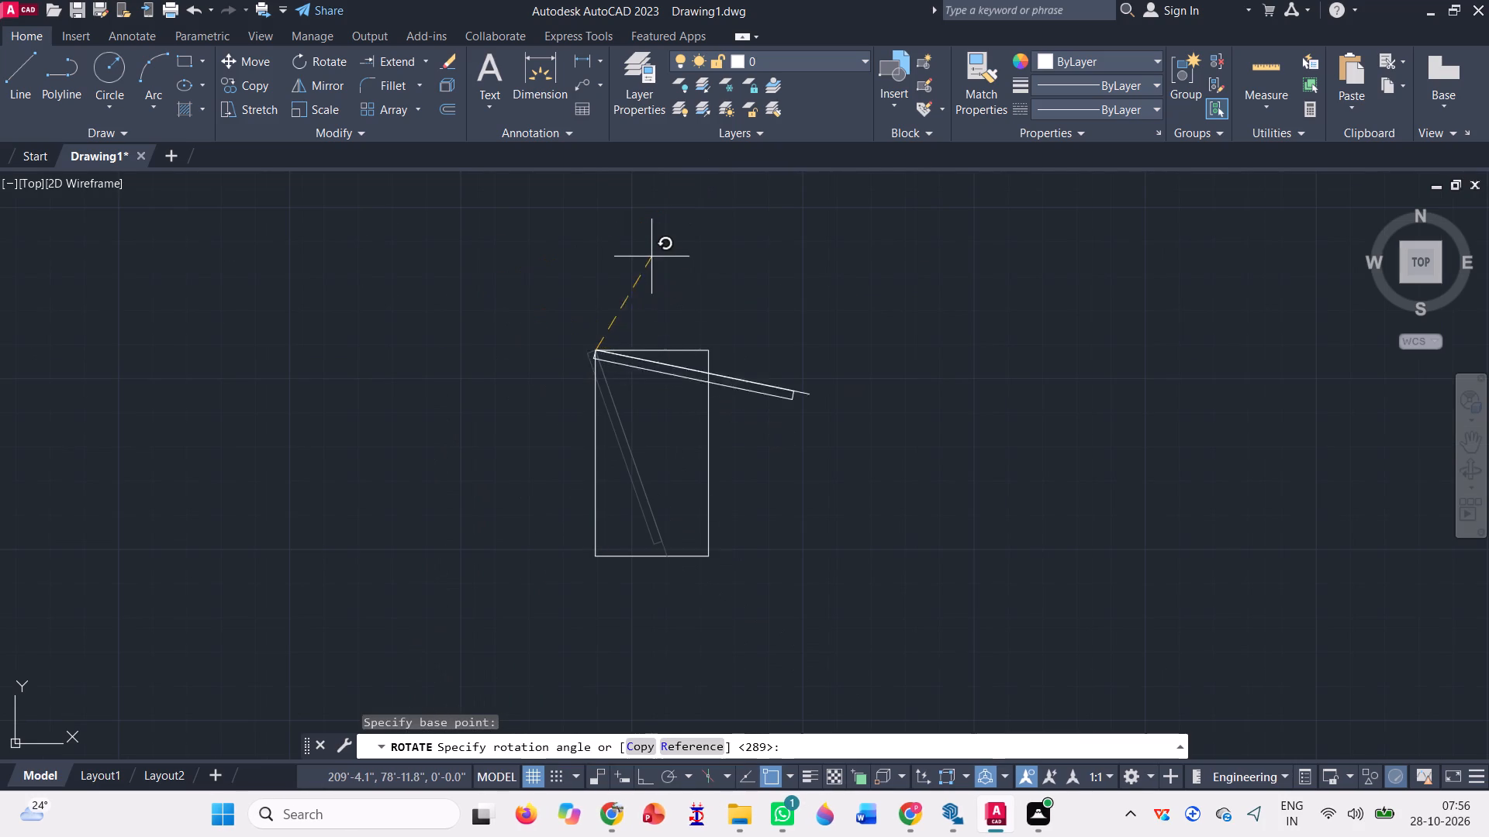
scroll(636, 246, up, 2)
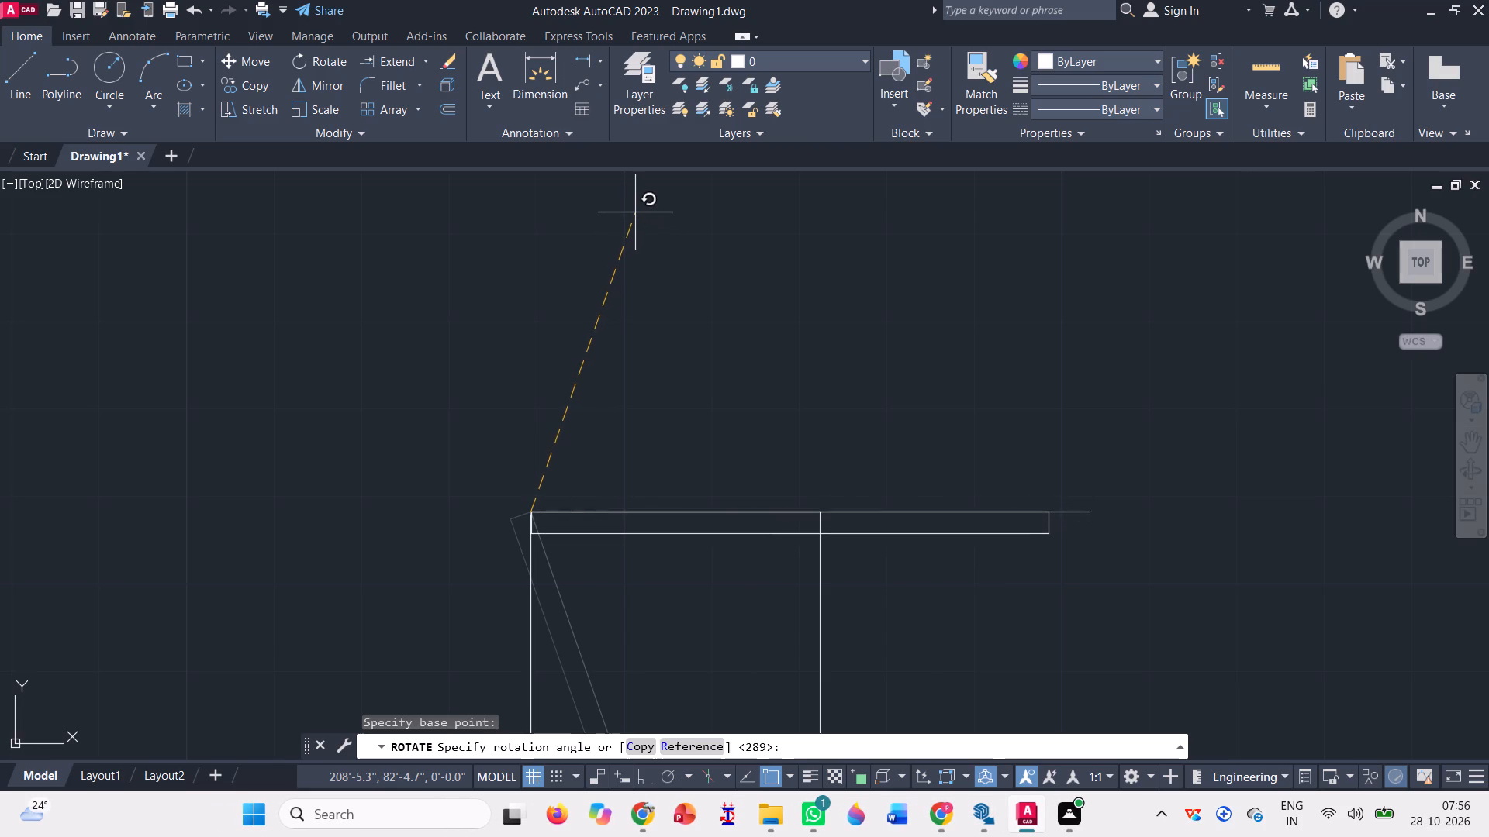
click(635, 211)
Draw a rectangle over the horizontal strip, from its bottom west corner to the east end of the extended line.
scroll(927, 564, up, 4)
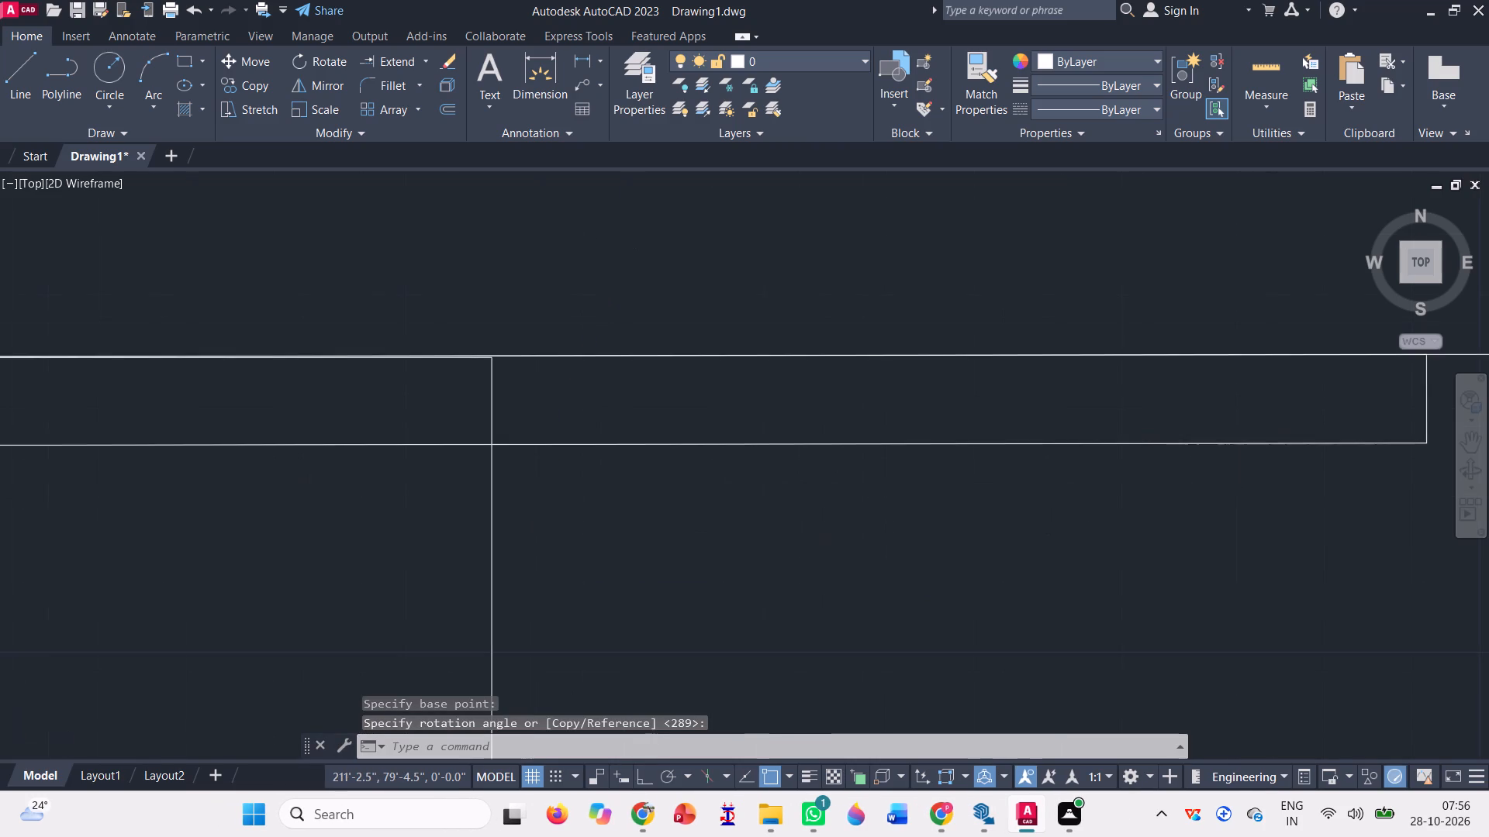
scroll(648, 484, down, 3)
scroll(488, 445, up, 3)
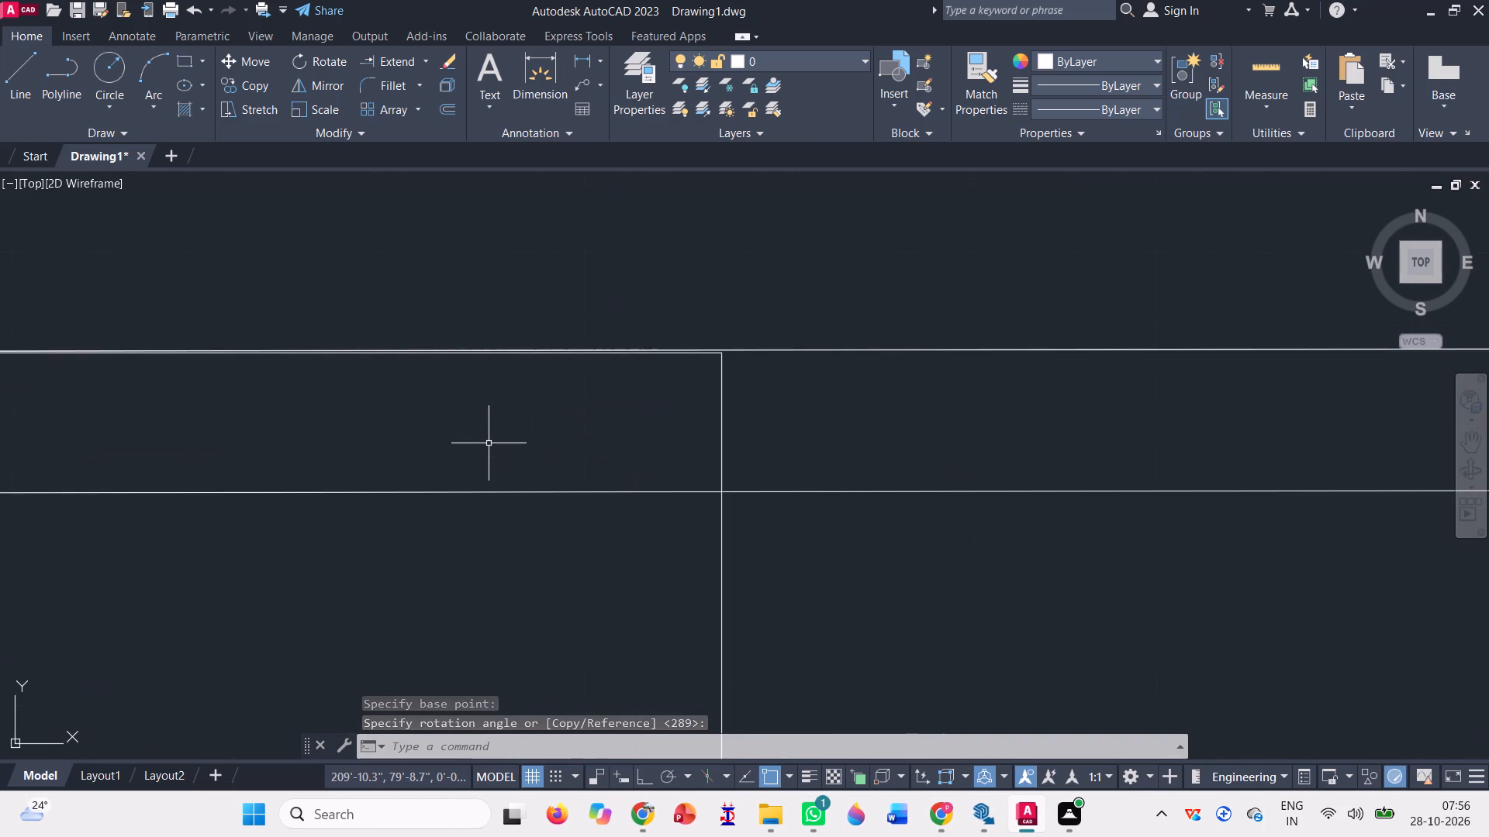
scroll(489, 443, down, 4)
click(187, 52)
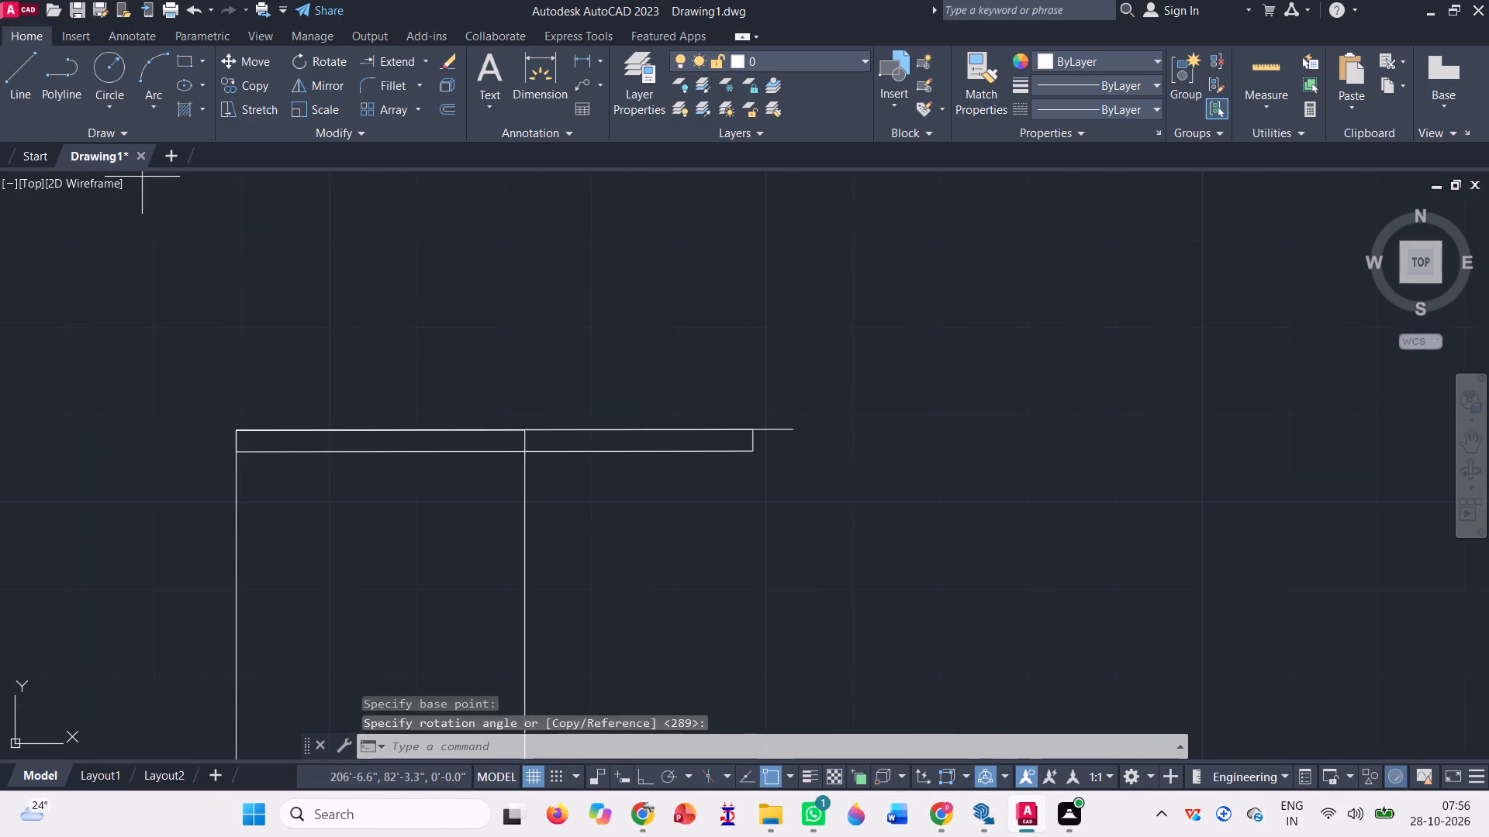
click(233, 448)
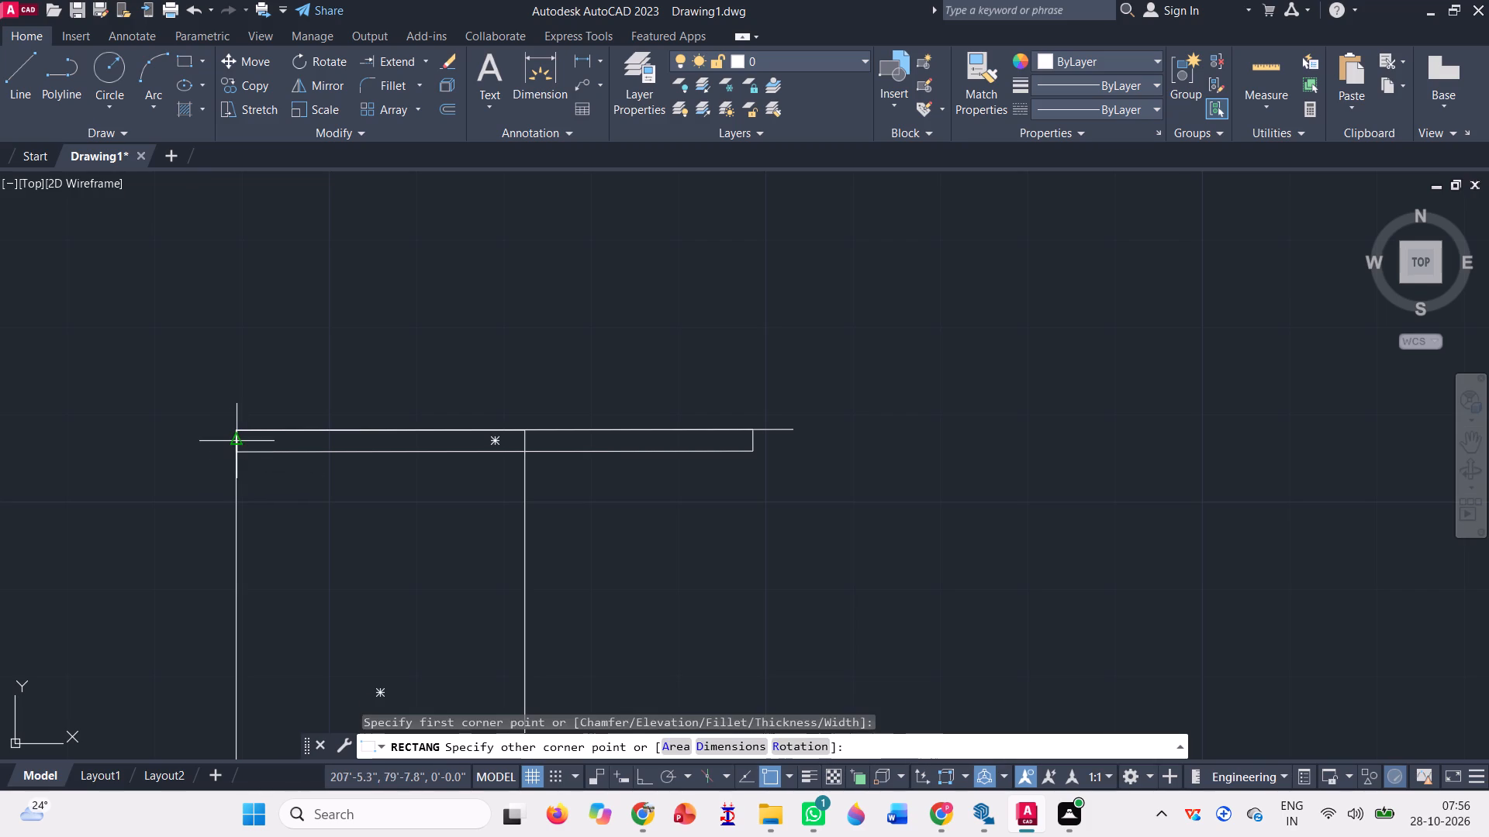
scroll(785, 439, up, 3)
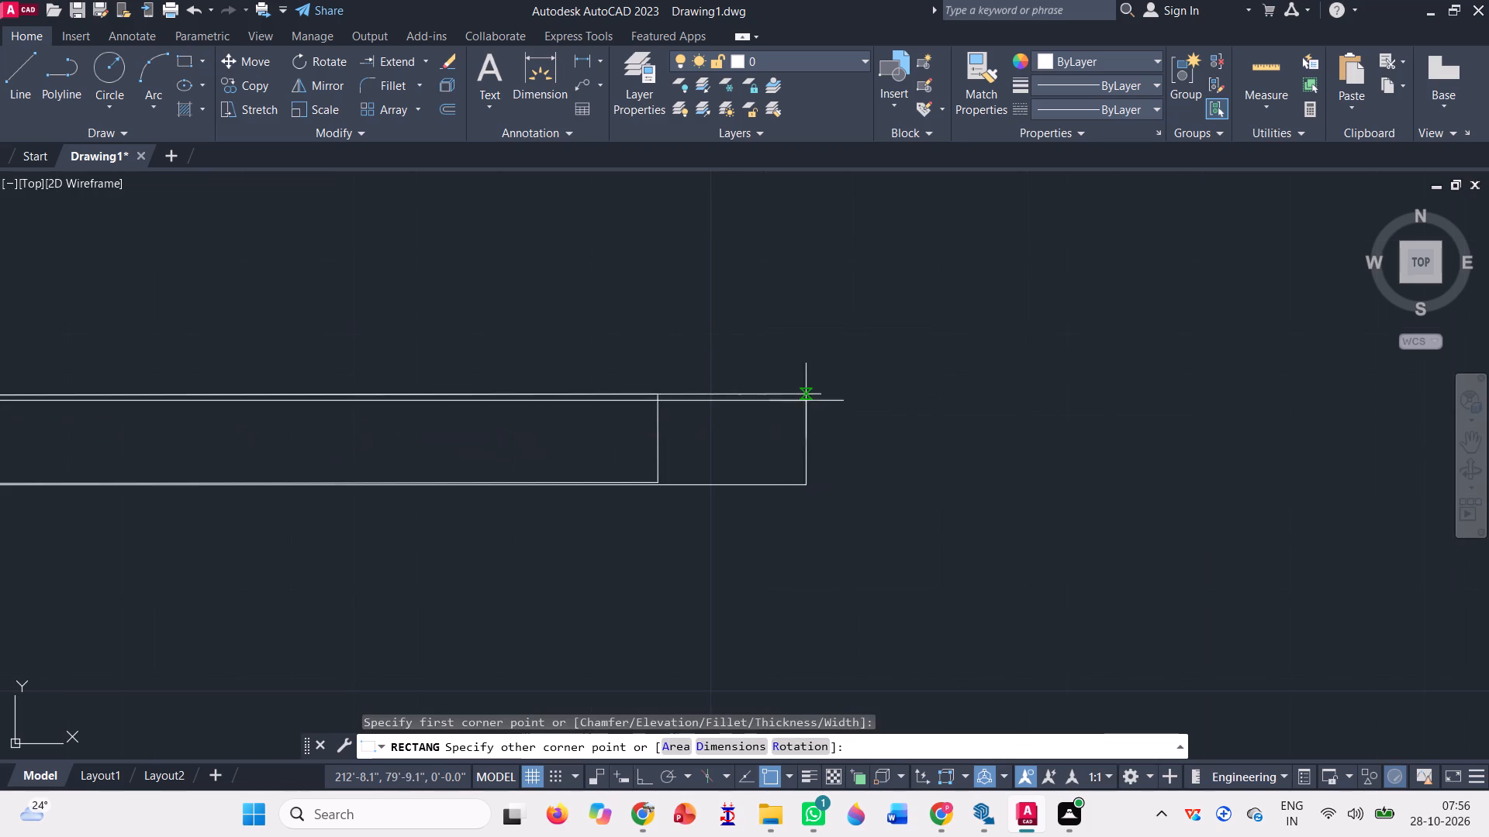
click(819, 391)
scroll(821, 386, down, 3)
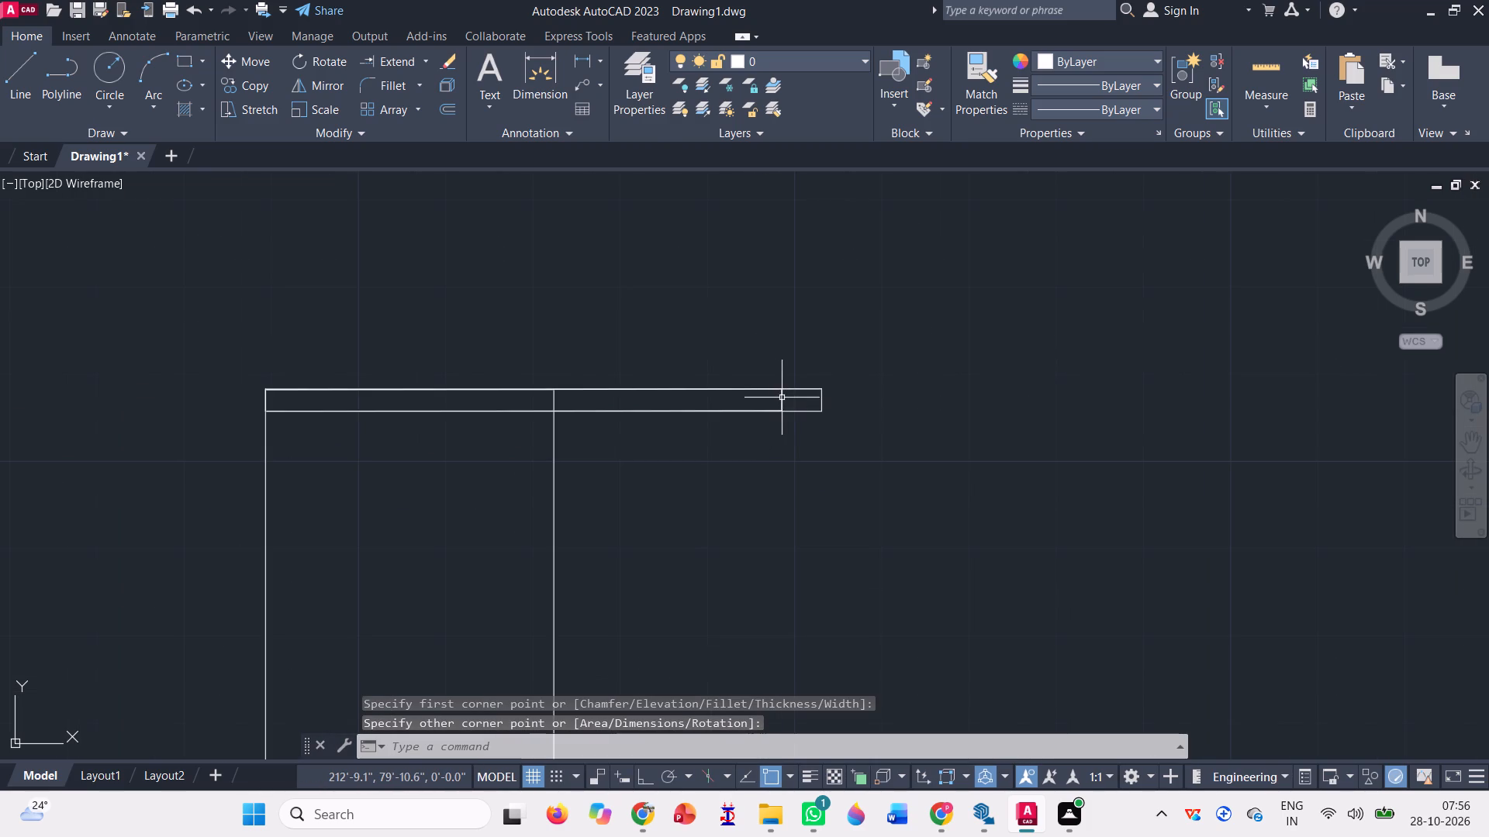
Erase the original shorter strip beneath the new rectangle.
click(783, 398)
key(Delete)
Move the new long strip and its line by their west end to where the bay's slanted line meets the infill's top line.
scroll(789, 443, down, 2)
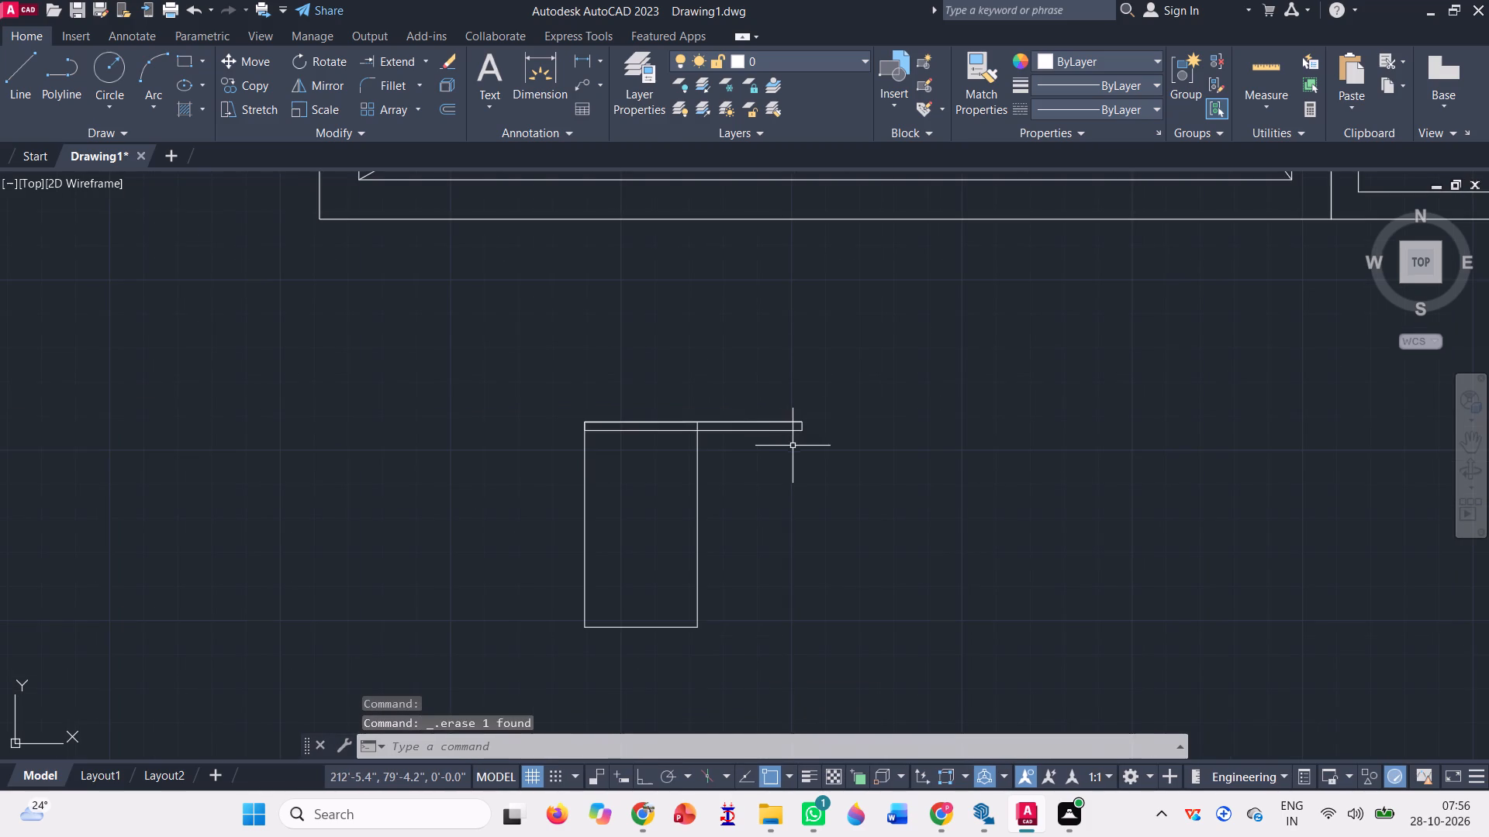
click(799, 449)
click(734, 382)
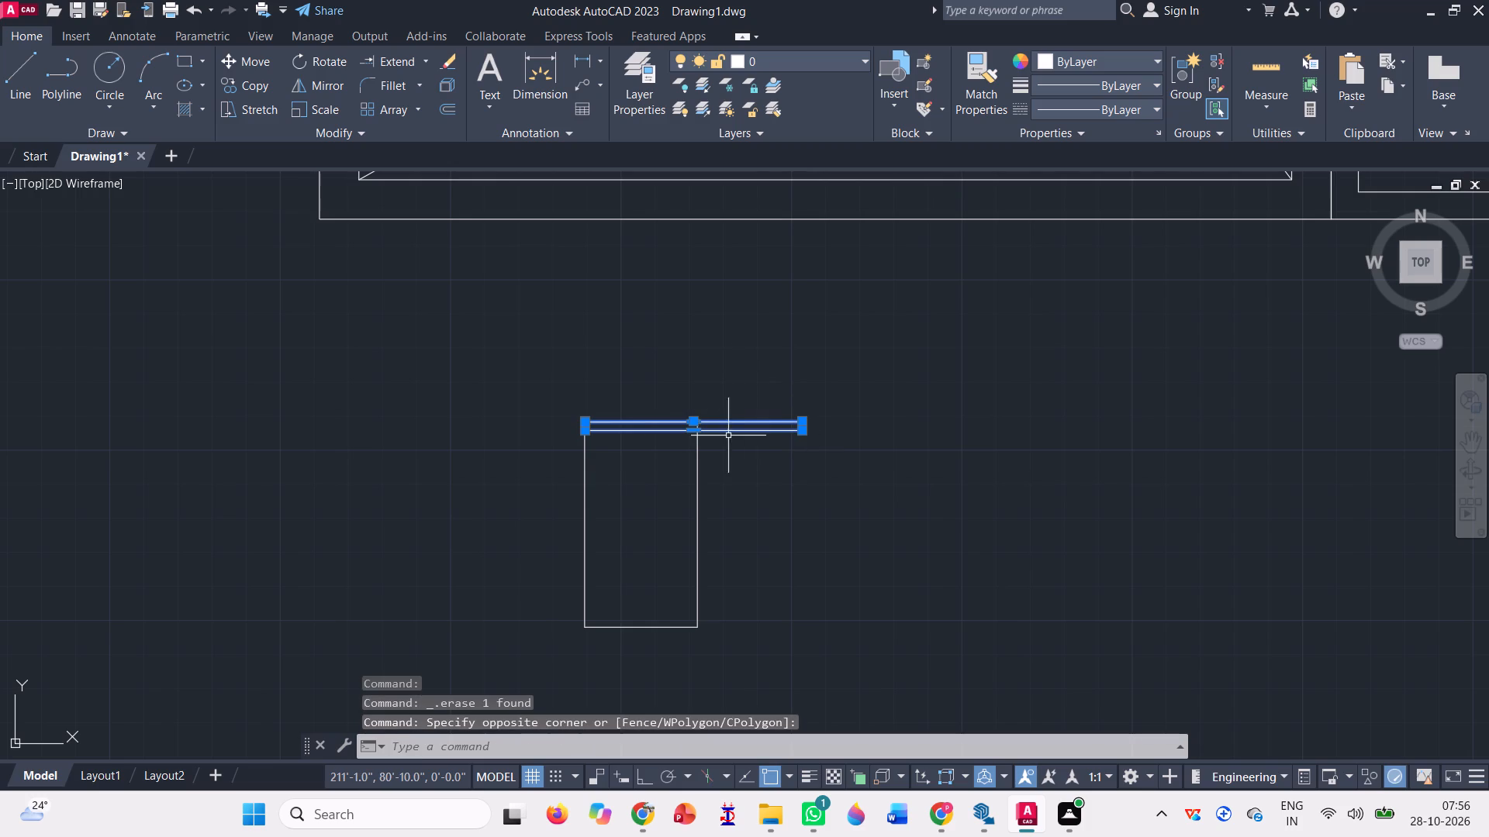
scroll(734, 452, down, 2)
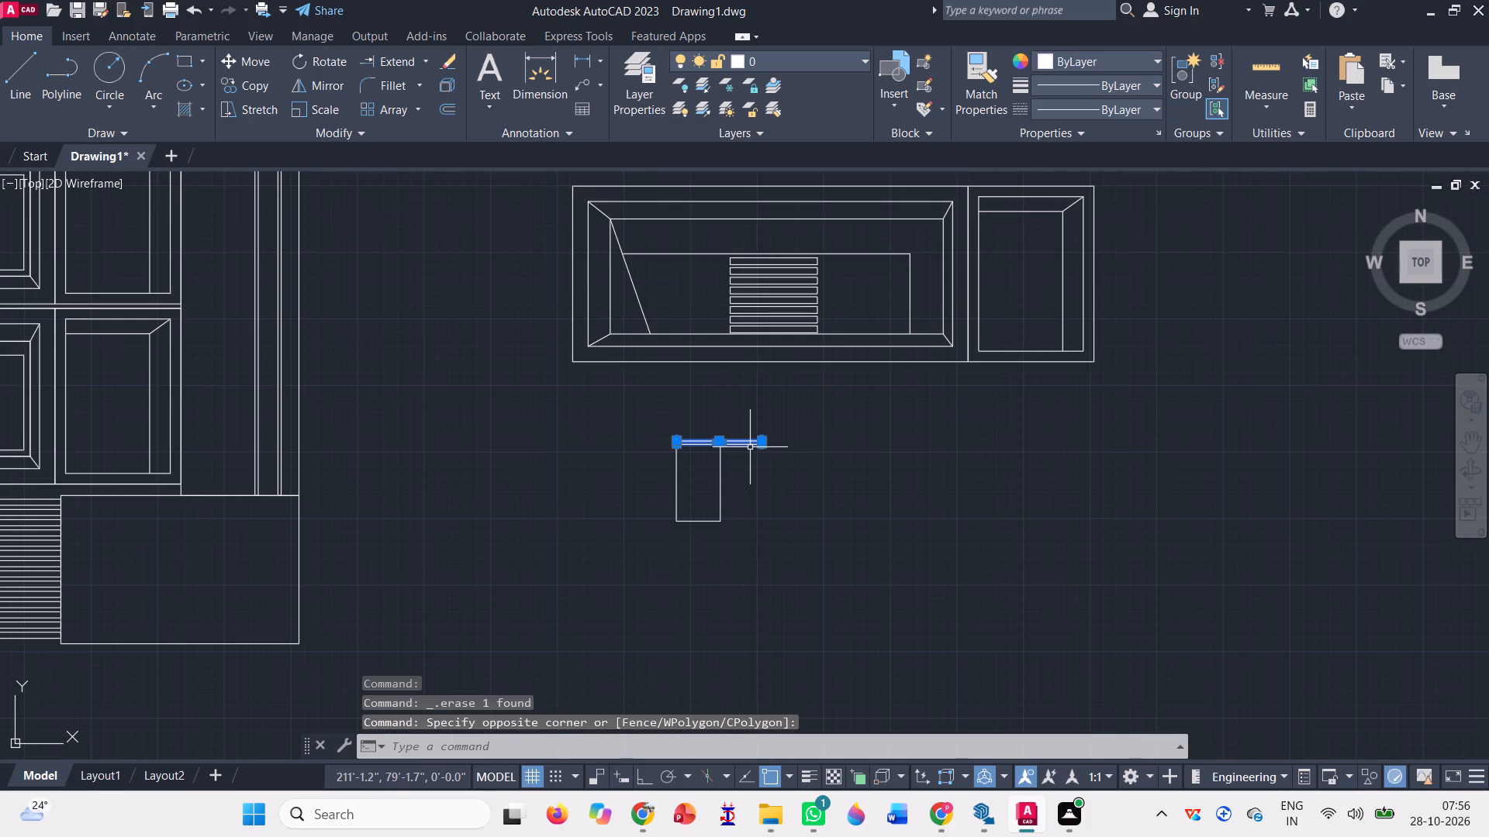
scroll(750, 445, up, 2)
key(m)
key(space)
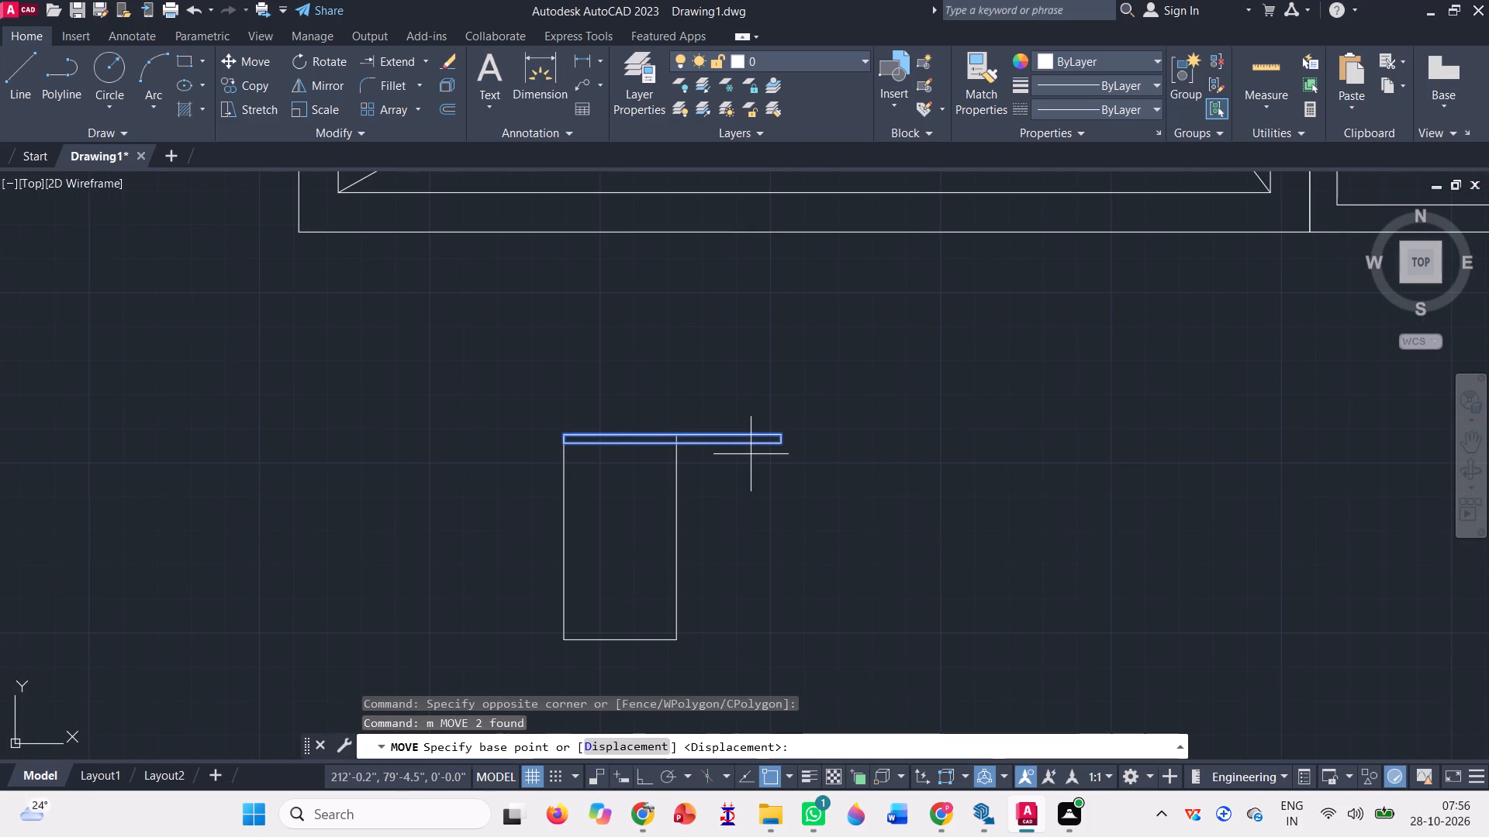
scroll(576, 430, up, 3)
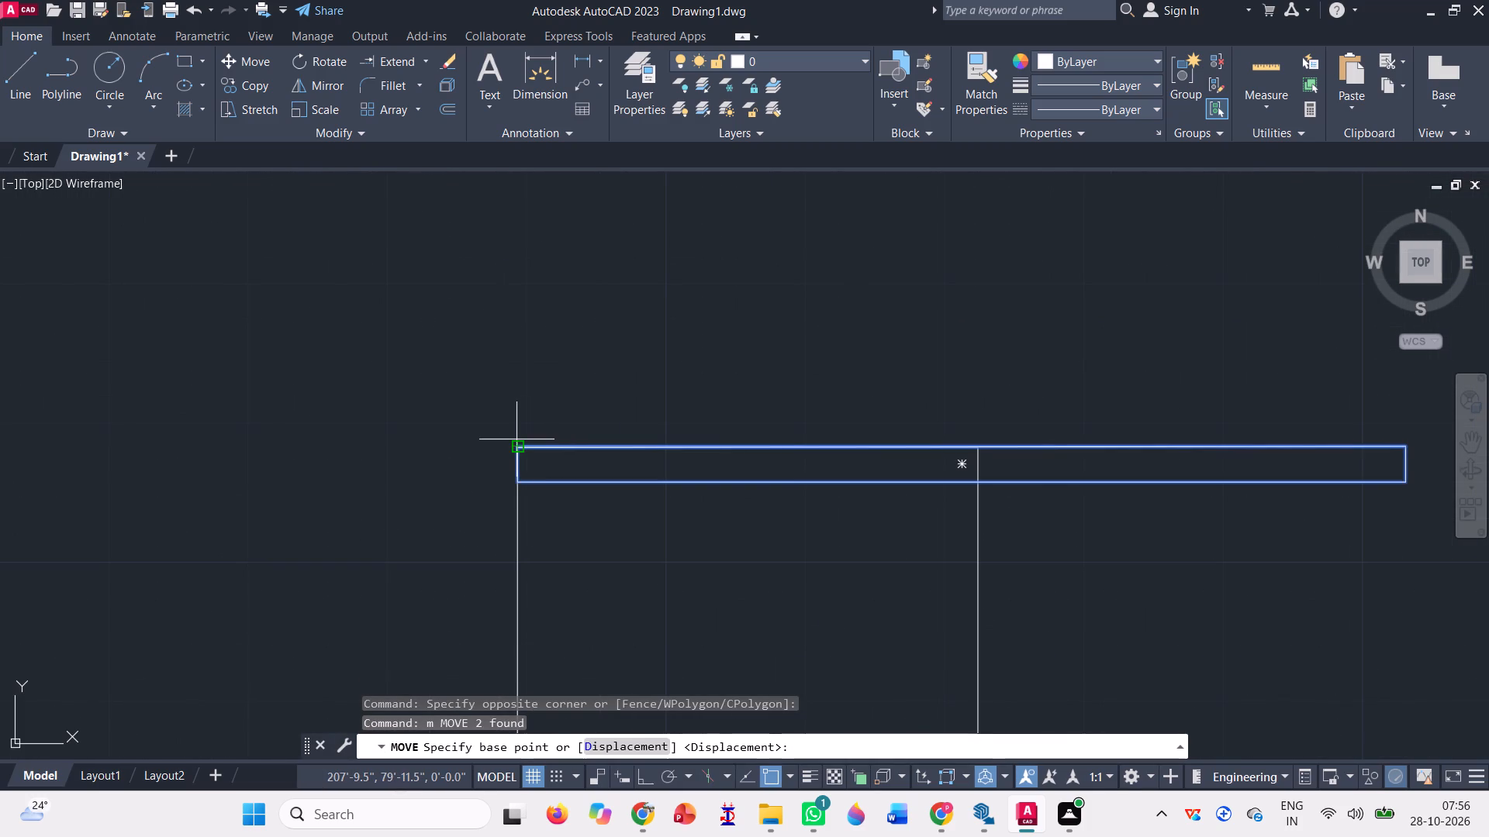
click(520, 449)
scroll(574, 551, down, 3)
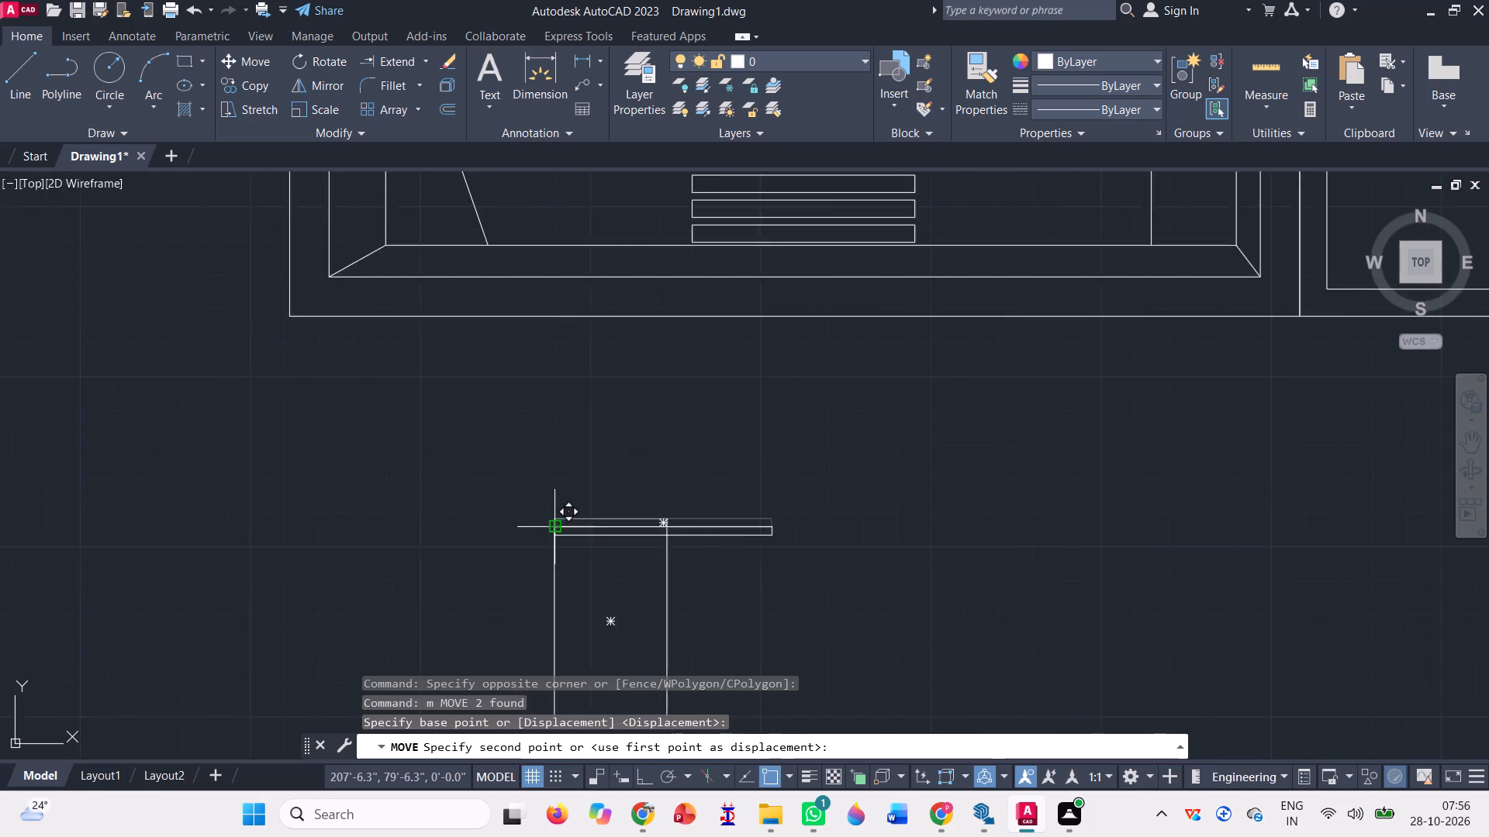
scroll(556, 531, down, 1)
scroll(627, 533, down, 1)
scroll(530, 325, up, 4)
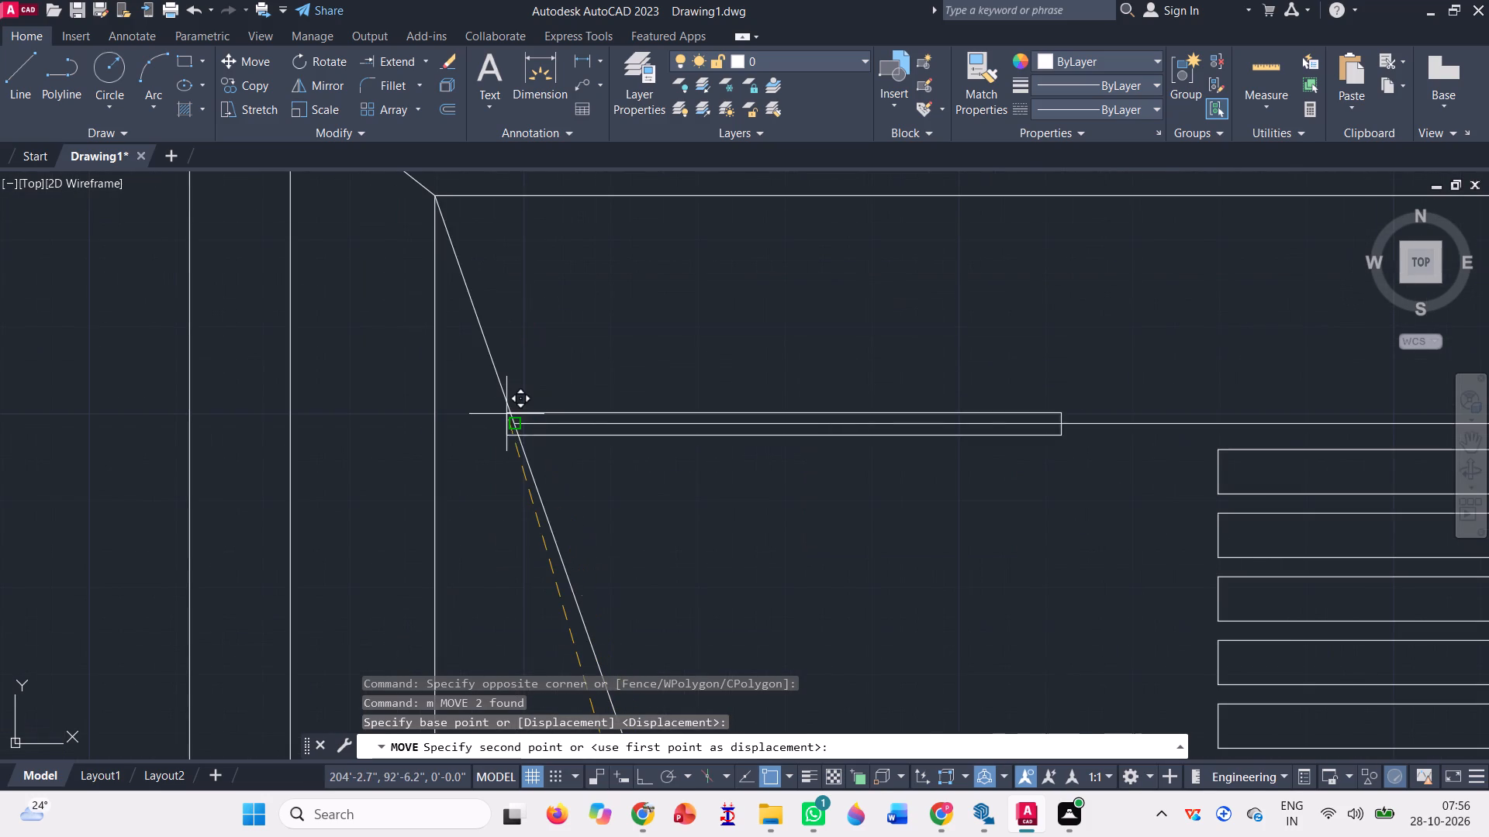
scroll(505, 422, up, 3)
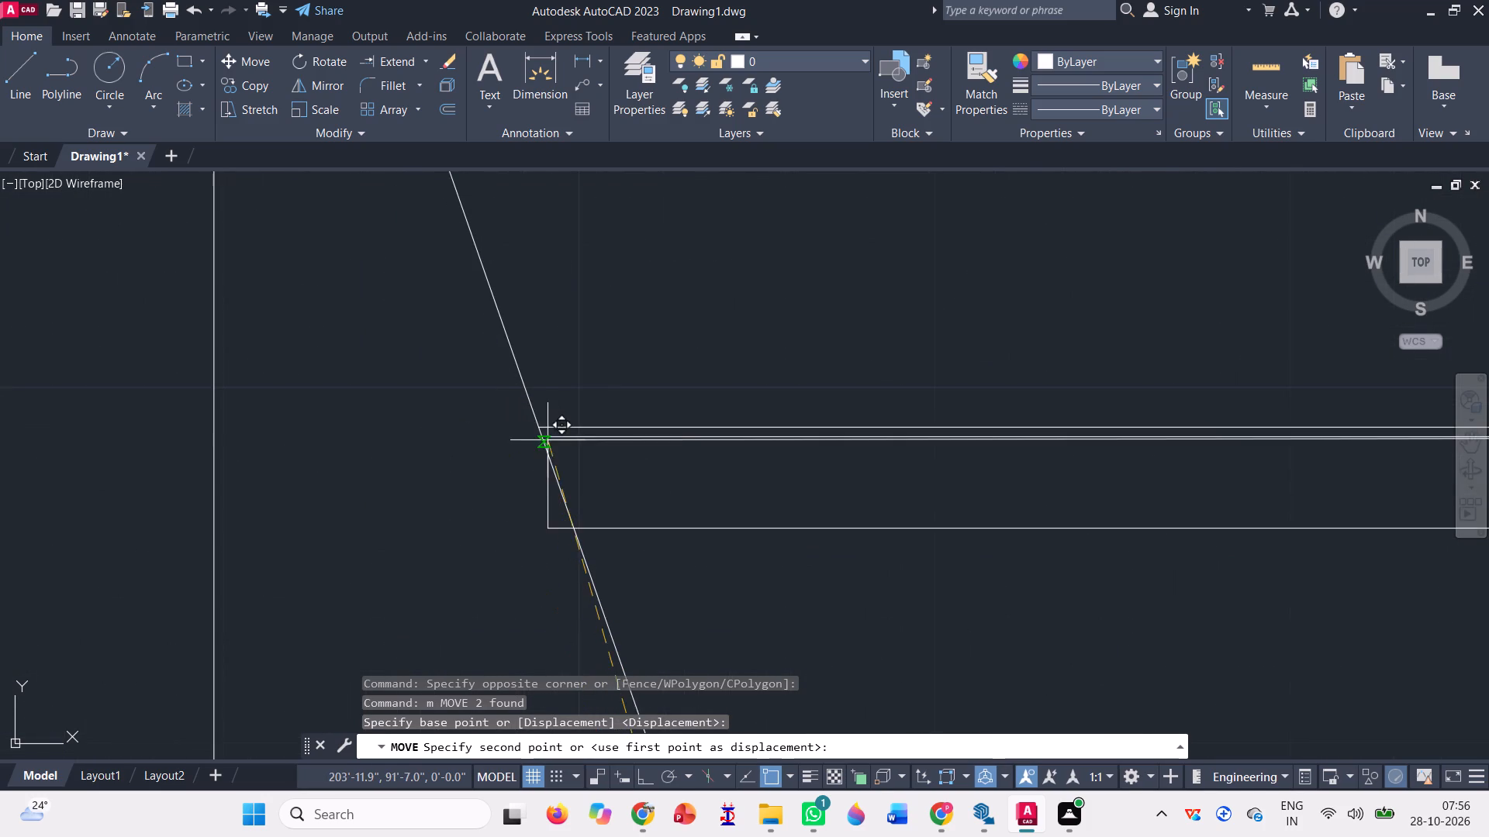
click(534, 429)
Move the strip alone so its top west corner sits exactly on the intersection with the slanted line.
scroll(507, 410, down, 2)
scroll(599, 410, up, 2)
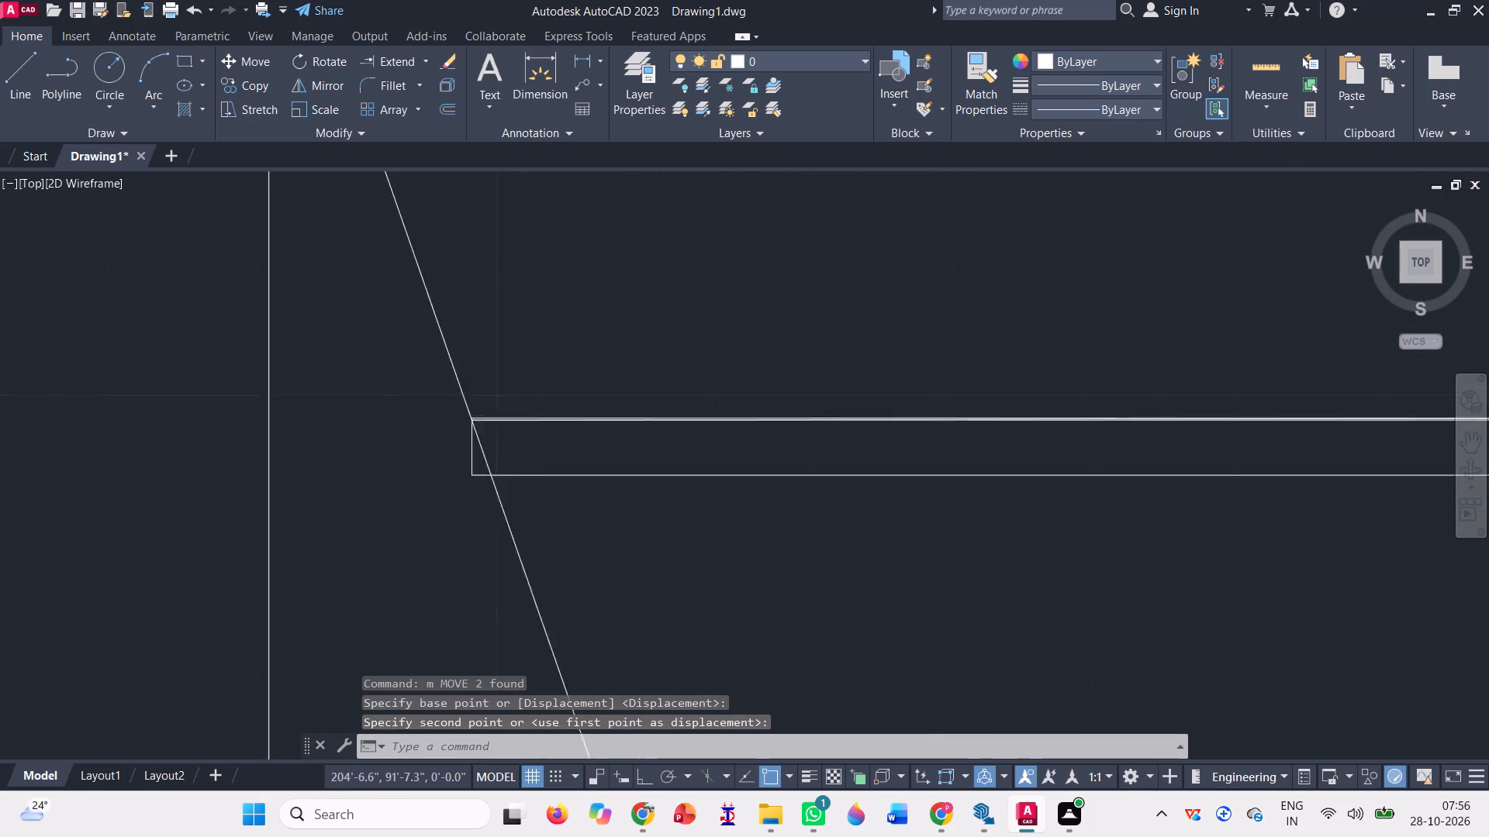
scroll(599, 410, up, 1)
scroll(497, 465, down, 4)
scroll(815, 491, up, 4)
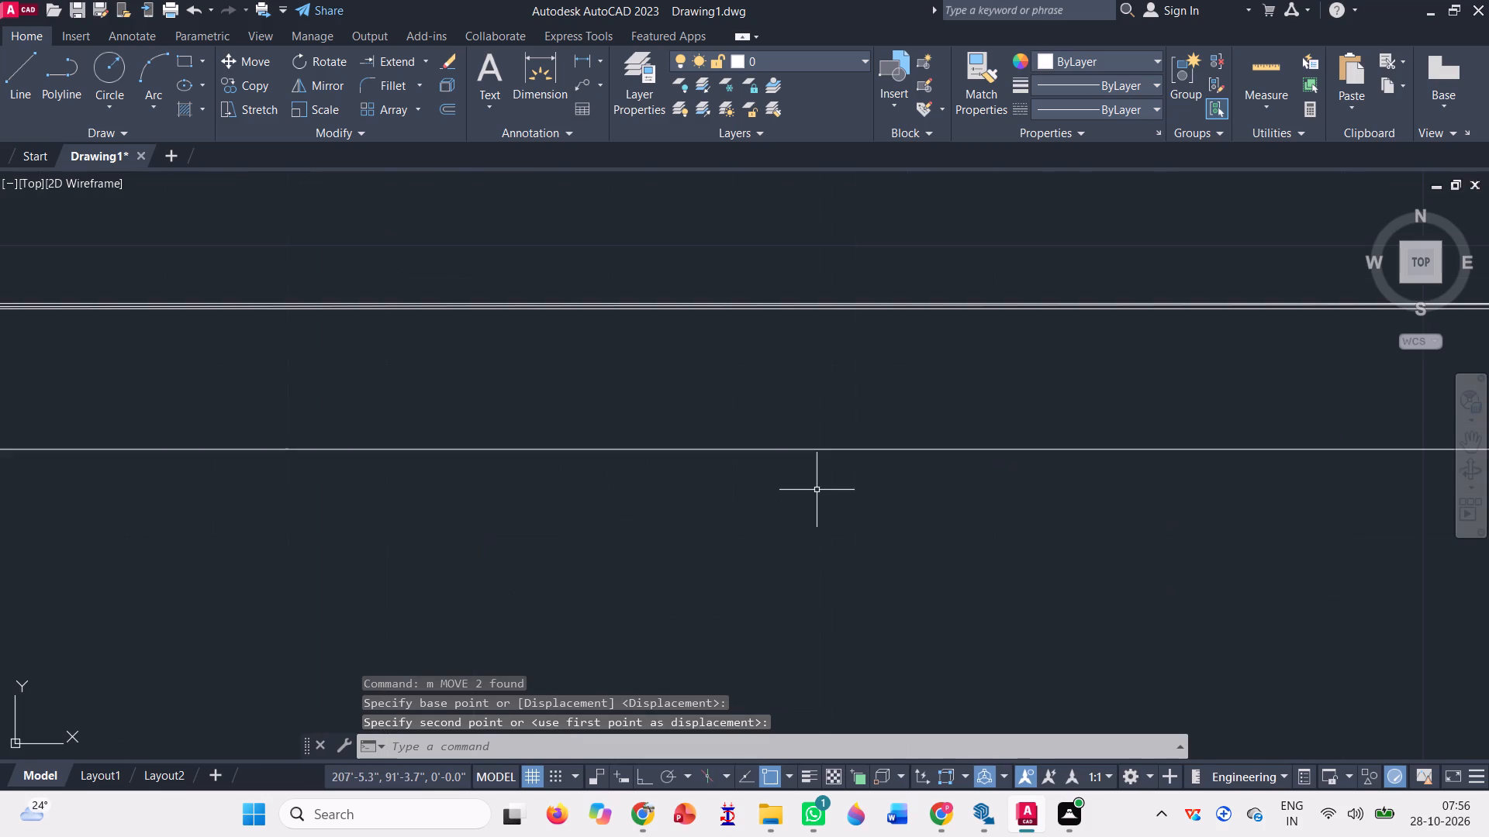
scroll(817, 490, down, 3)
click(575, 506)
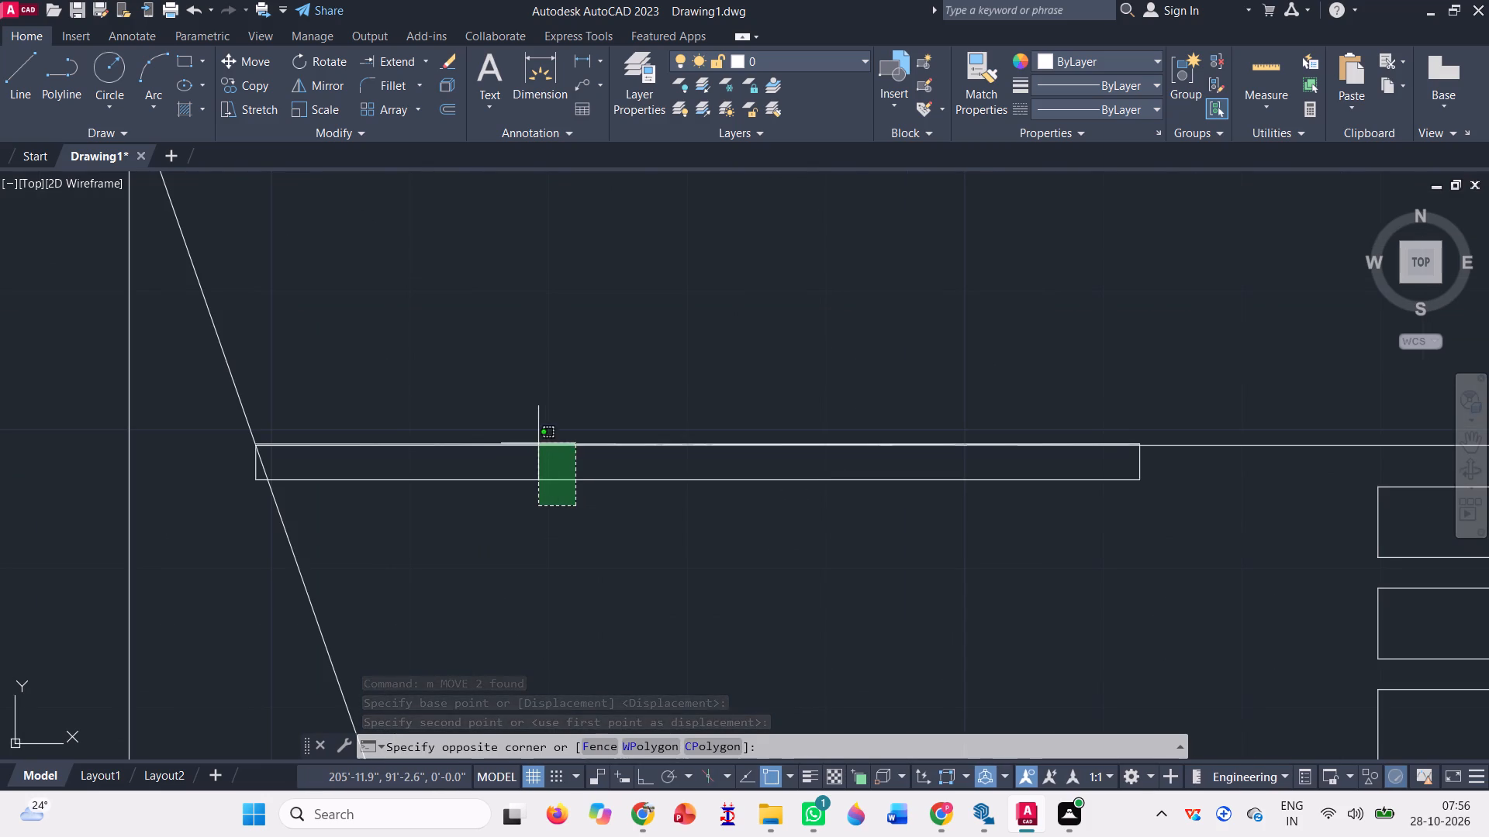
click(536, 460)
text(m)
key(space)
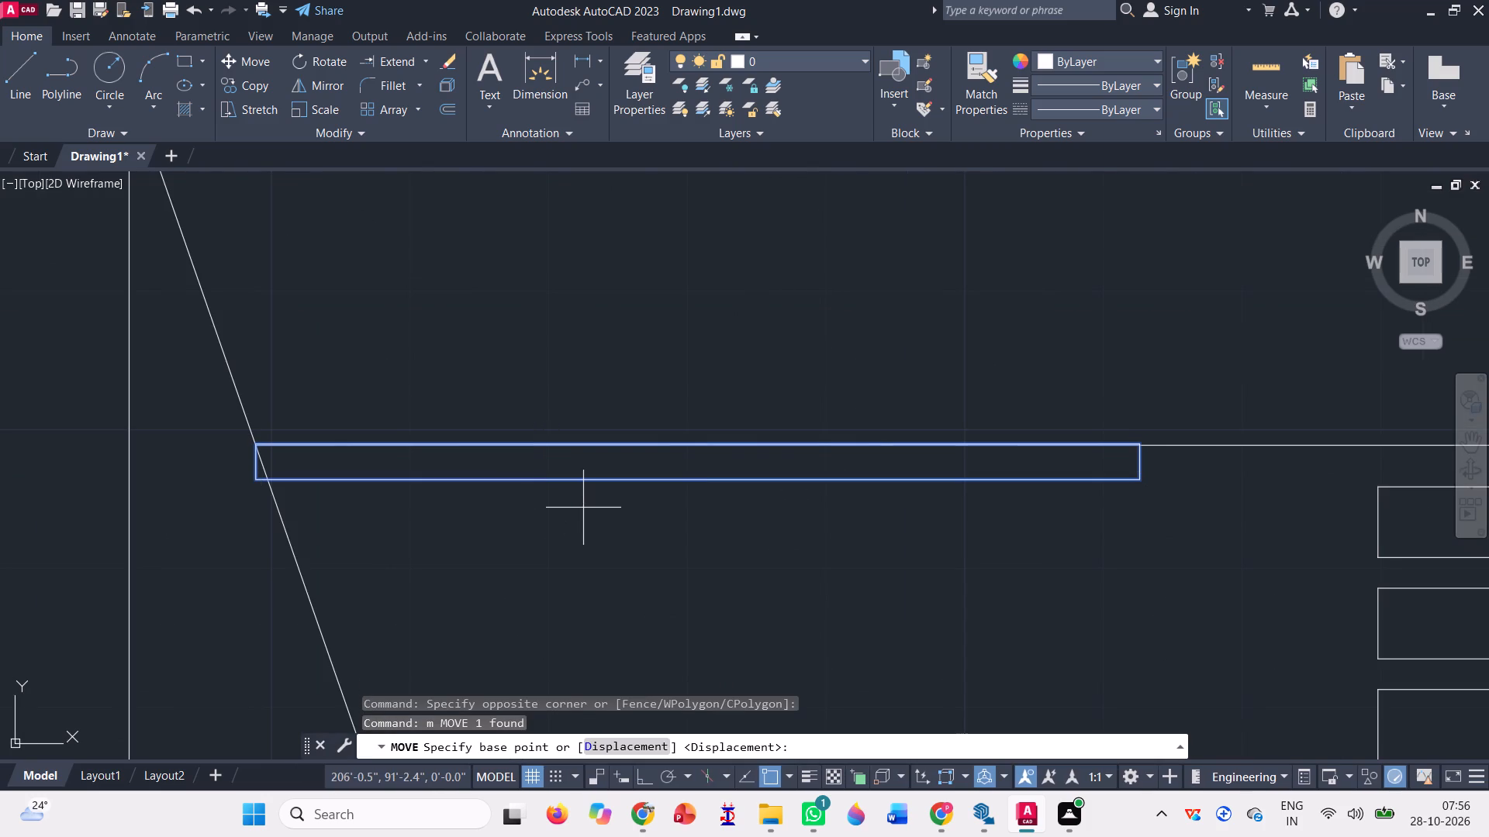
scroll(198, 429, up, 4)
scroll(571, 526, up, 3)
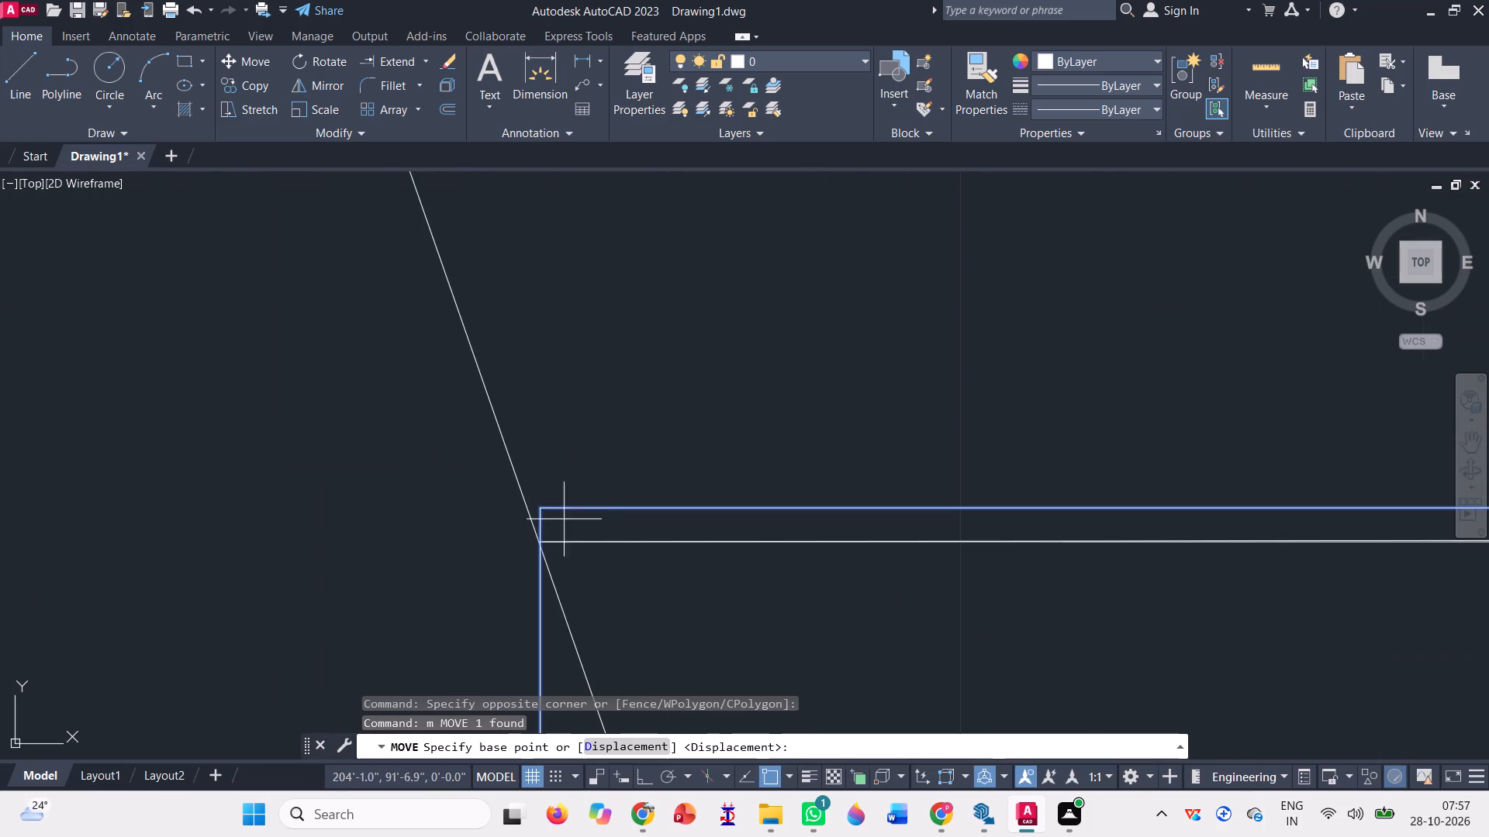
click(539, 505)
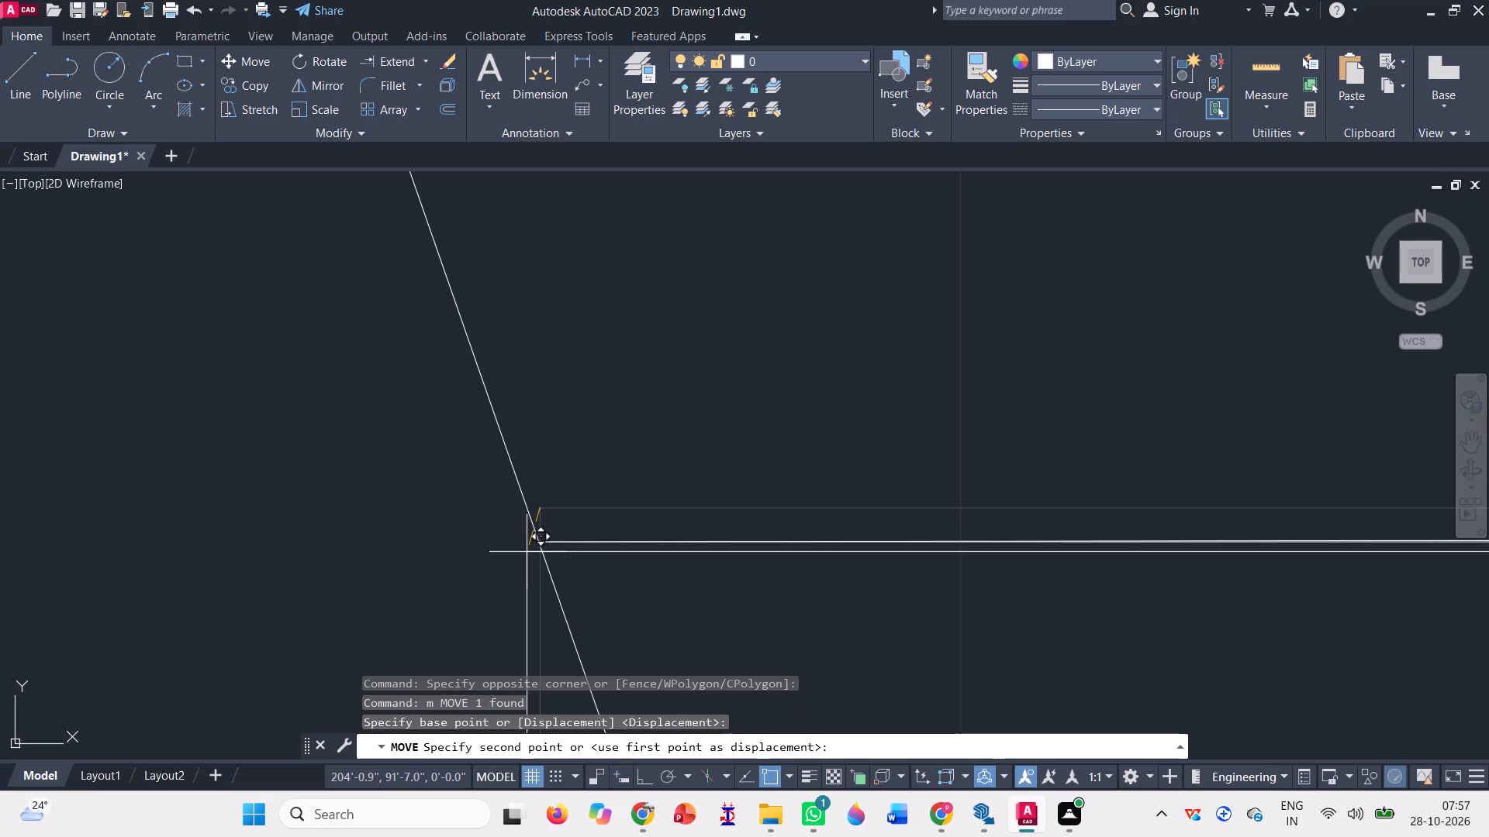
click(541, 540)
Rotate the strip clockwise about its top west corner to align with the slanted line, ending at the inner frame's bottom edge.
scroll(442, 467, down, 6)
scroll(633, 471, down, 3)
click(918, 515)
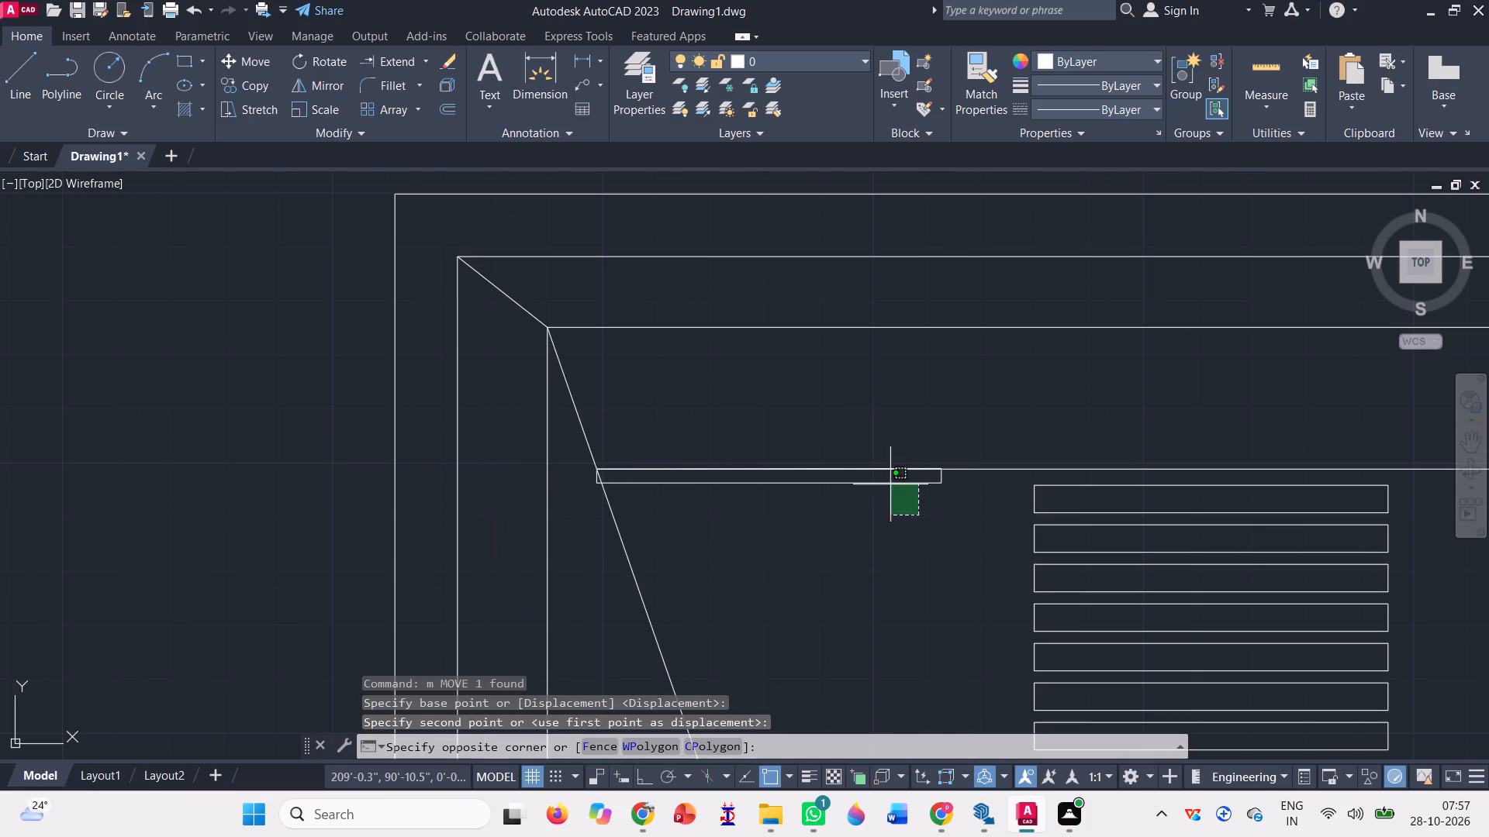
click(845, 481)
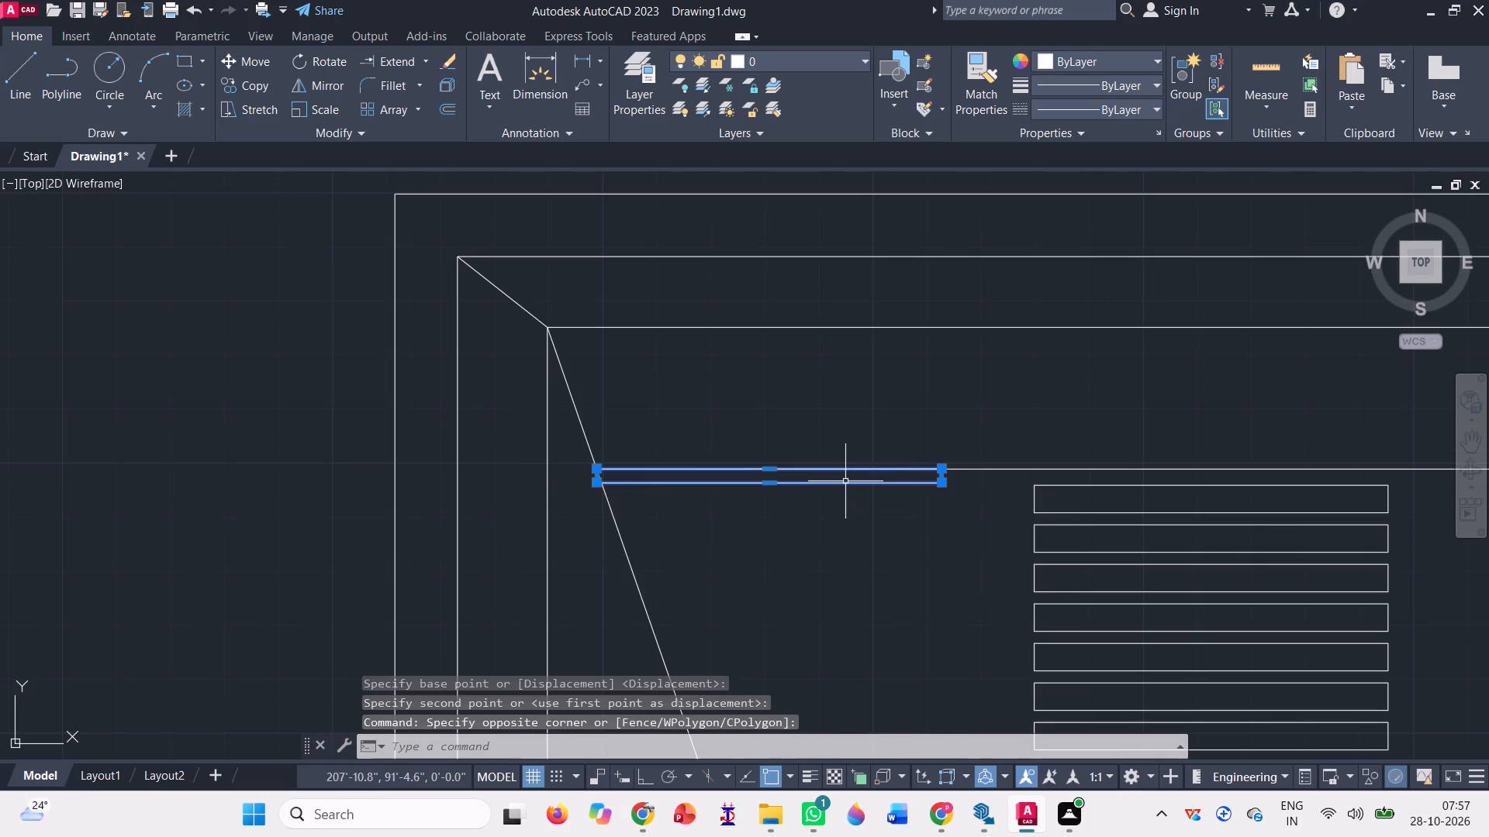
click(310, 52)
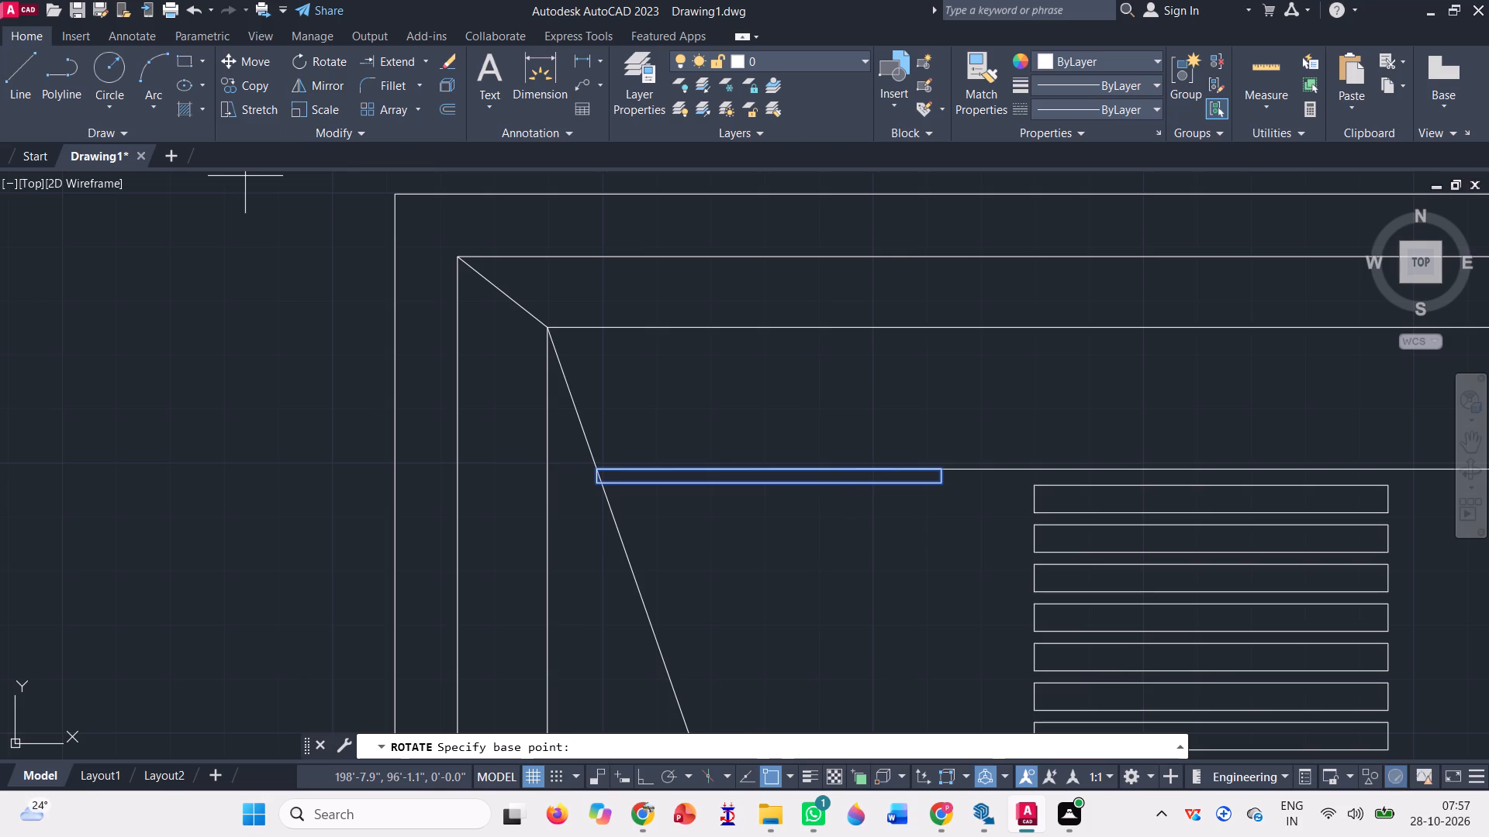
scroll(587, 466, up, 4)
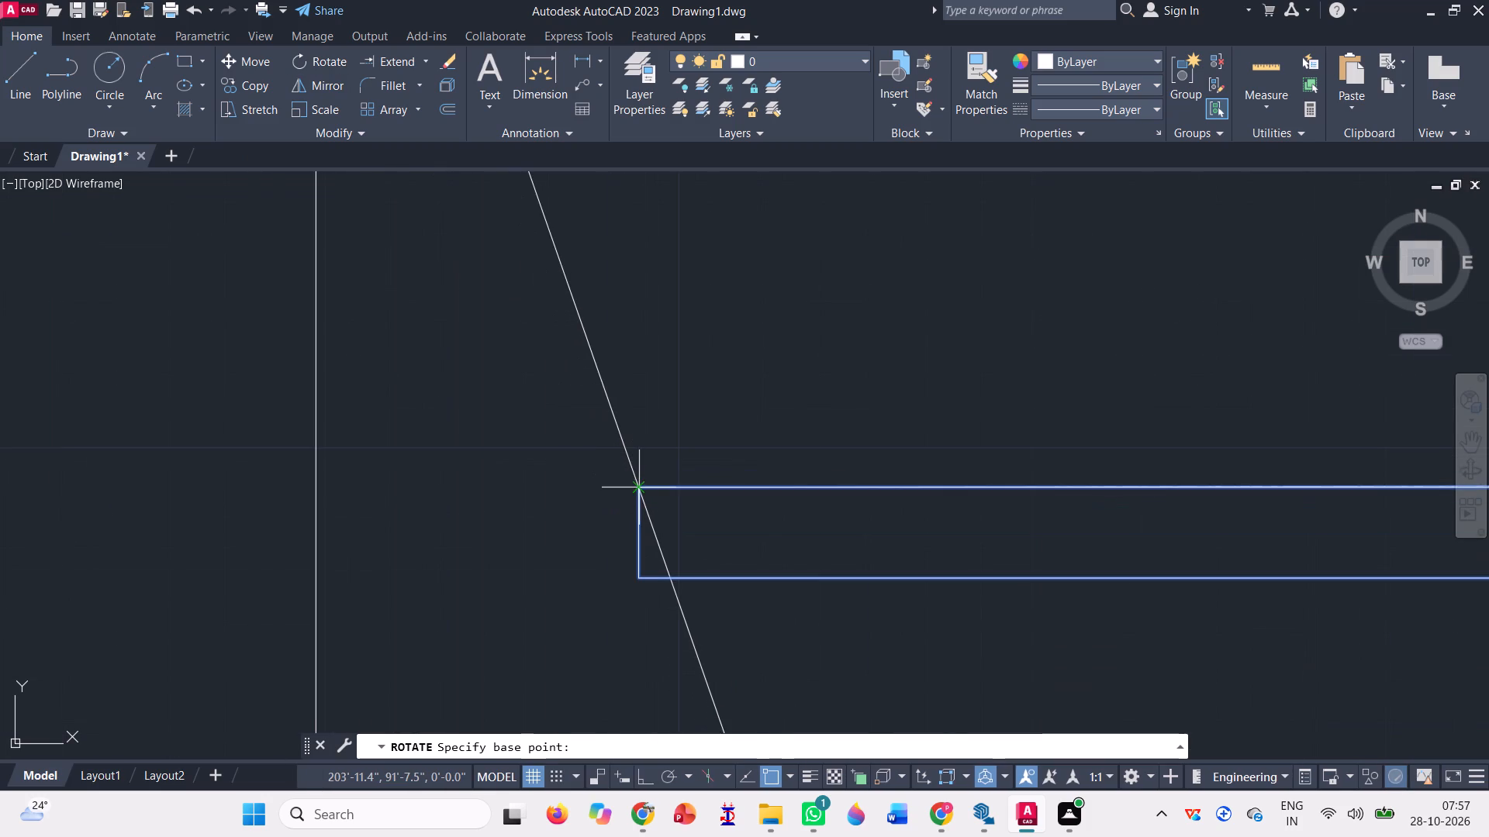
click(635, 491)
scroll(537, 385, down, 7)
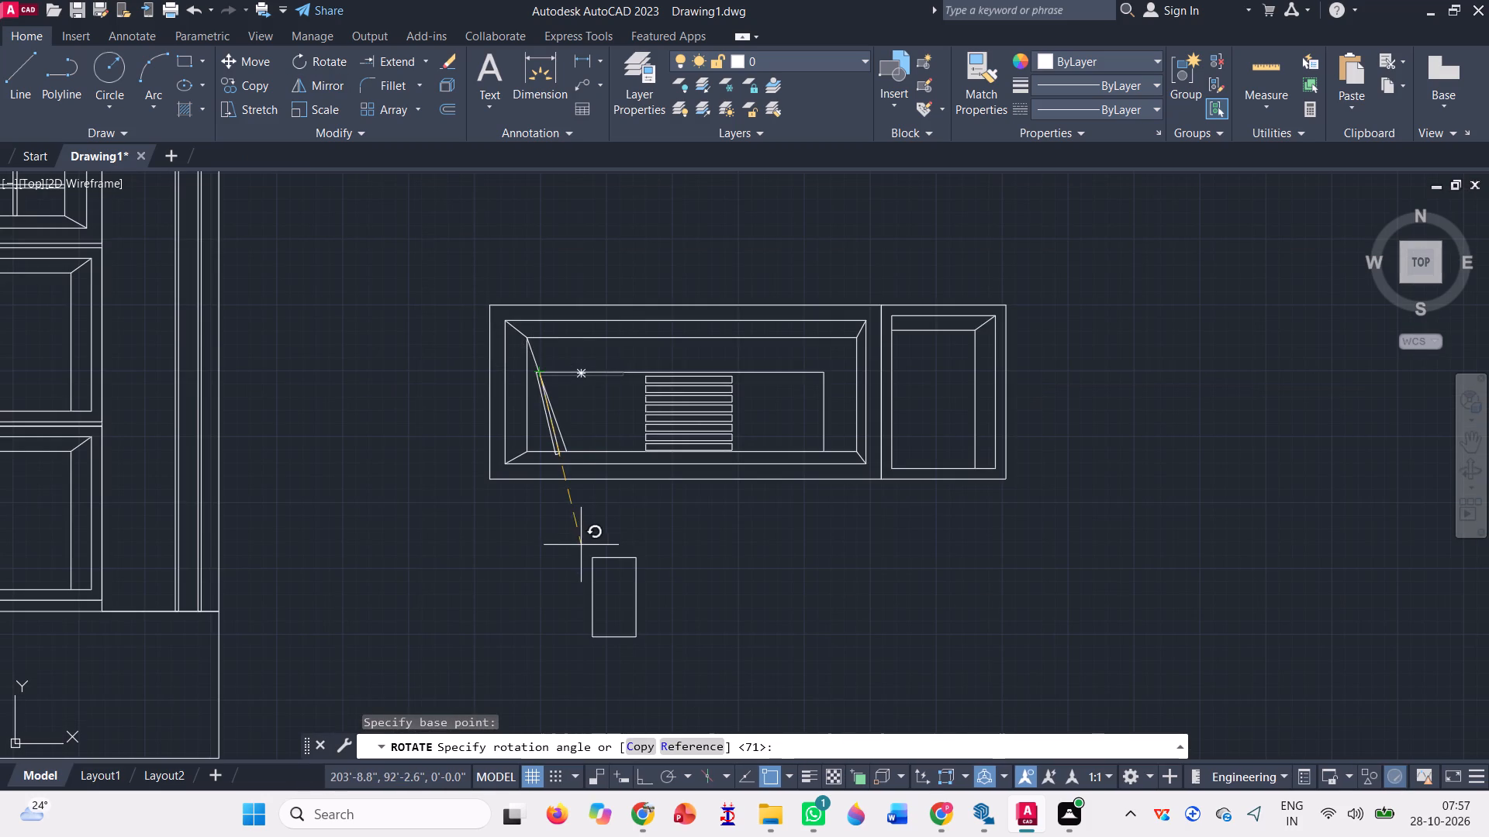
scroll(572, 468, up, 3)
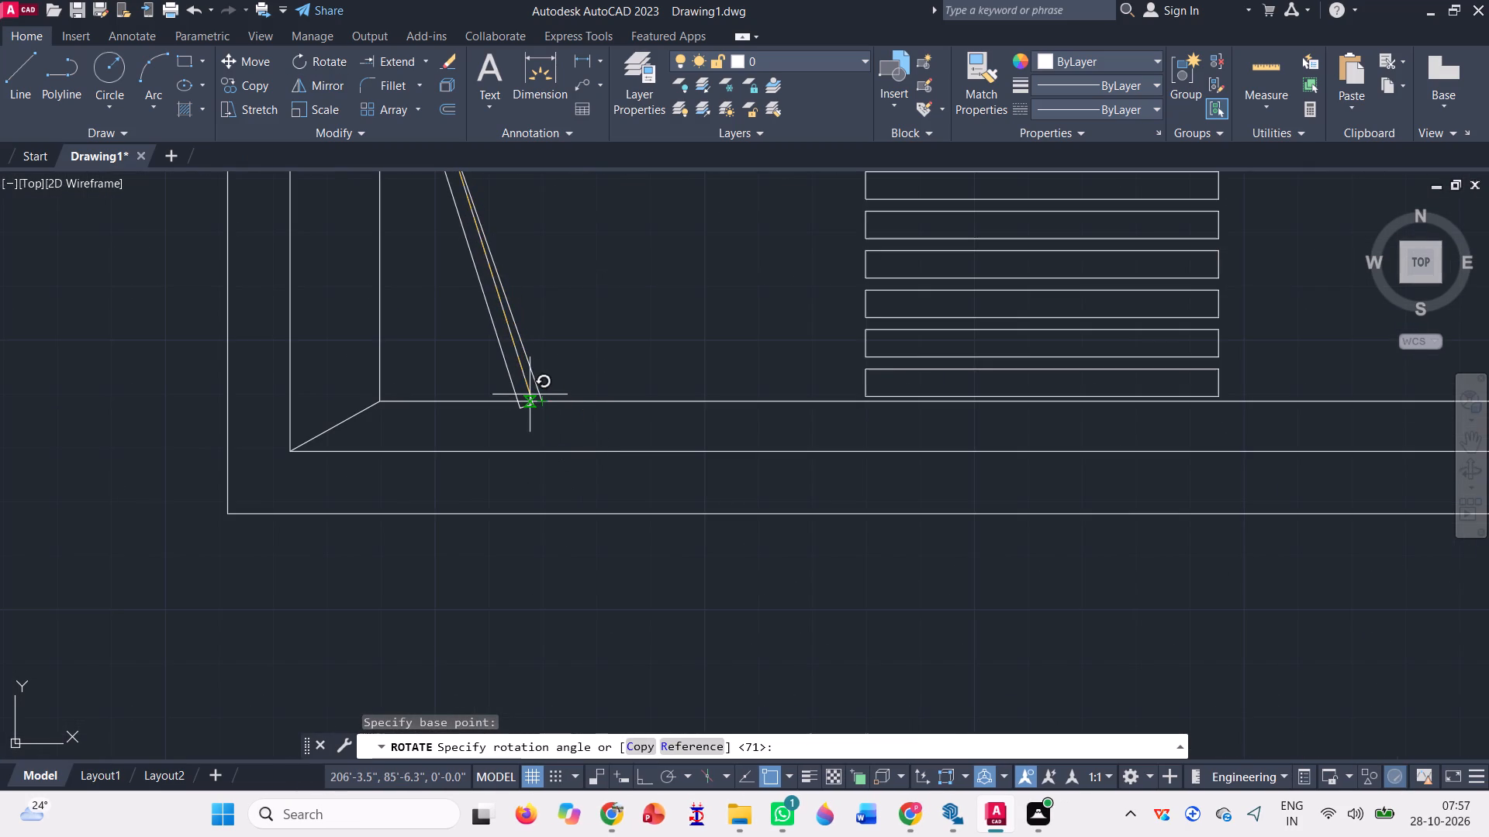
click(541, 401)
scroll(622, 536, down, 2)
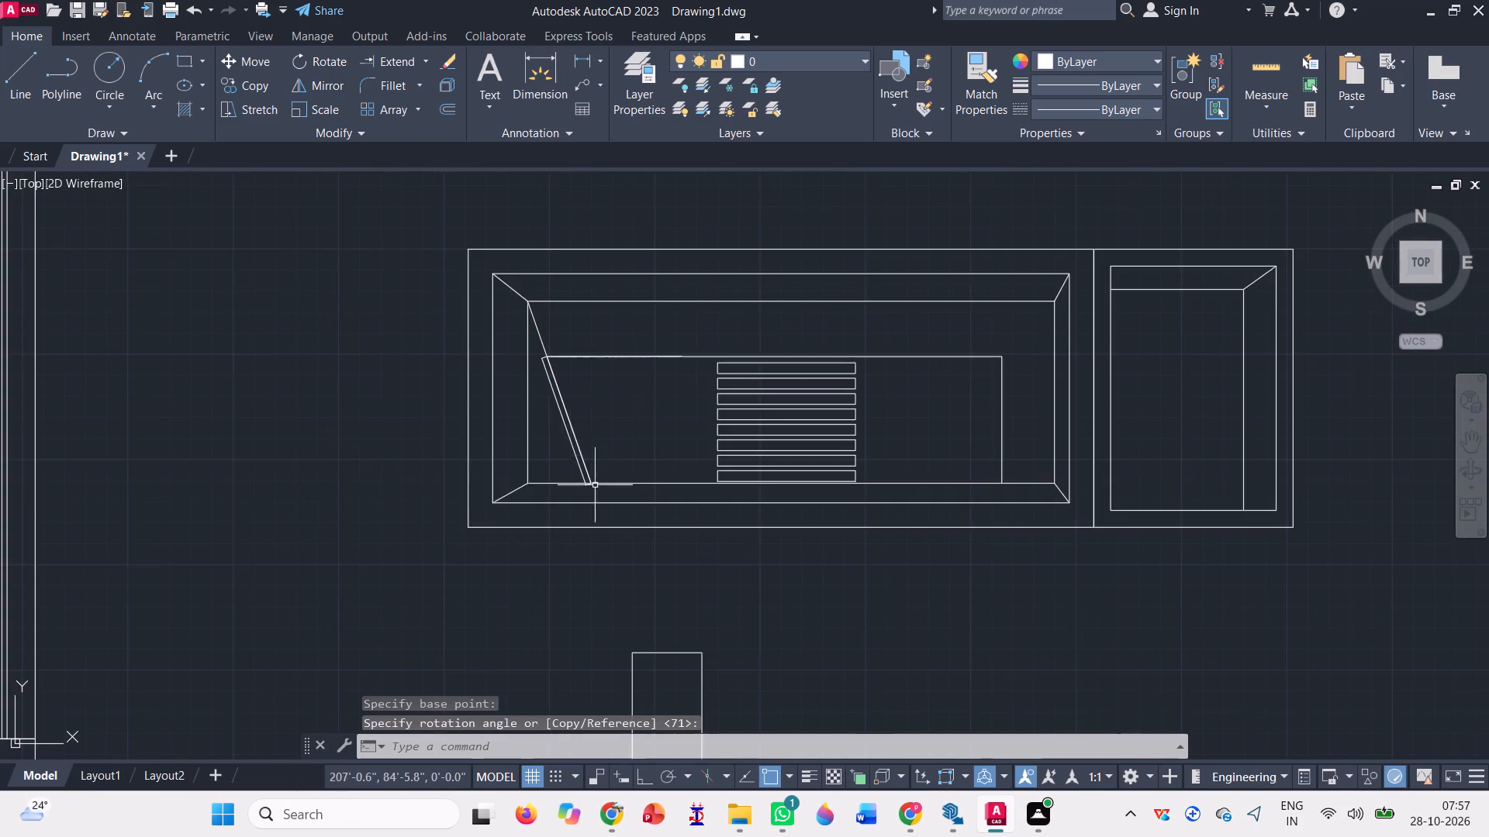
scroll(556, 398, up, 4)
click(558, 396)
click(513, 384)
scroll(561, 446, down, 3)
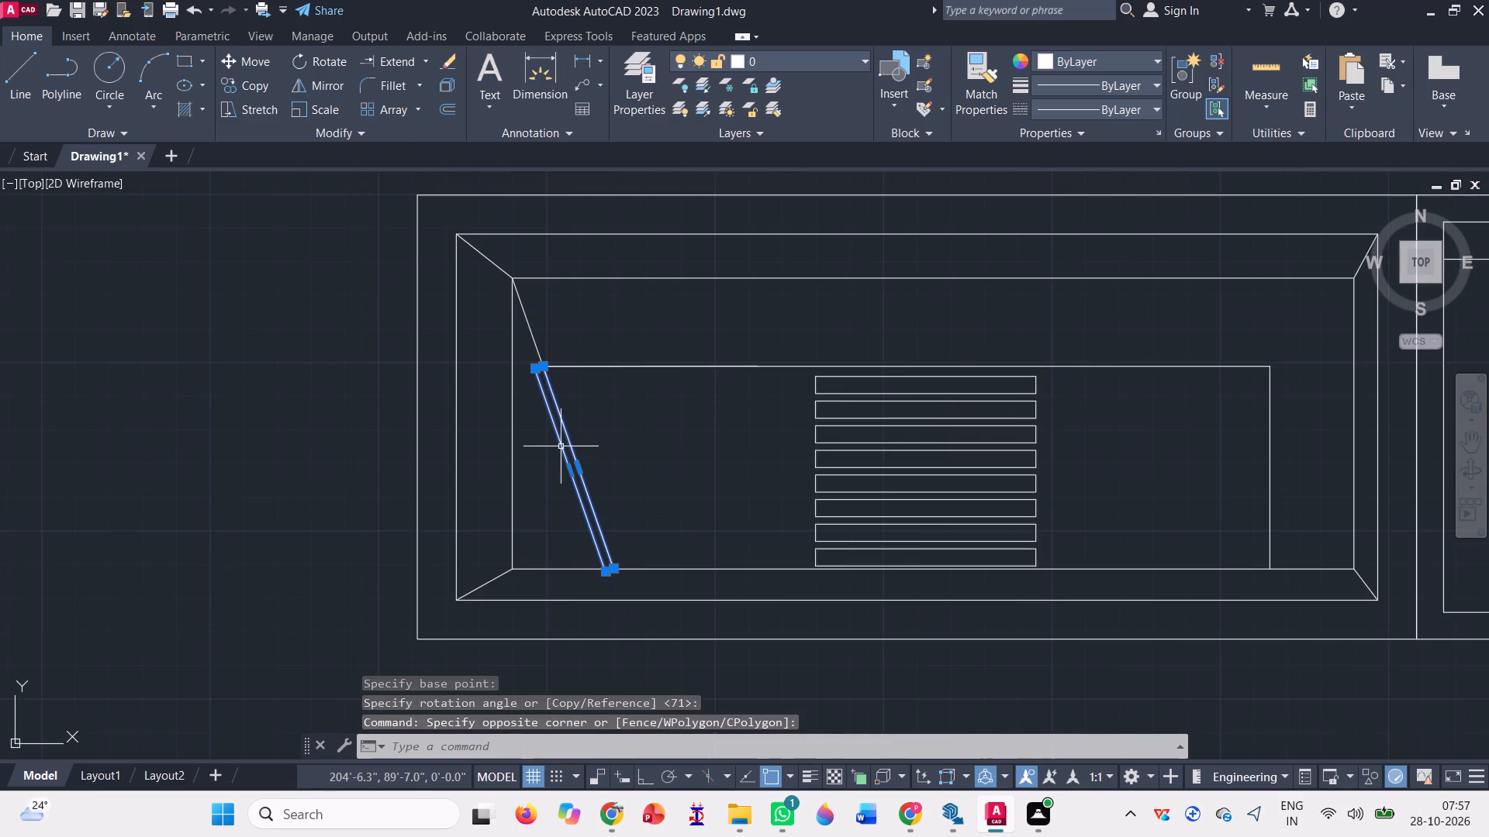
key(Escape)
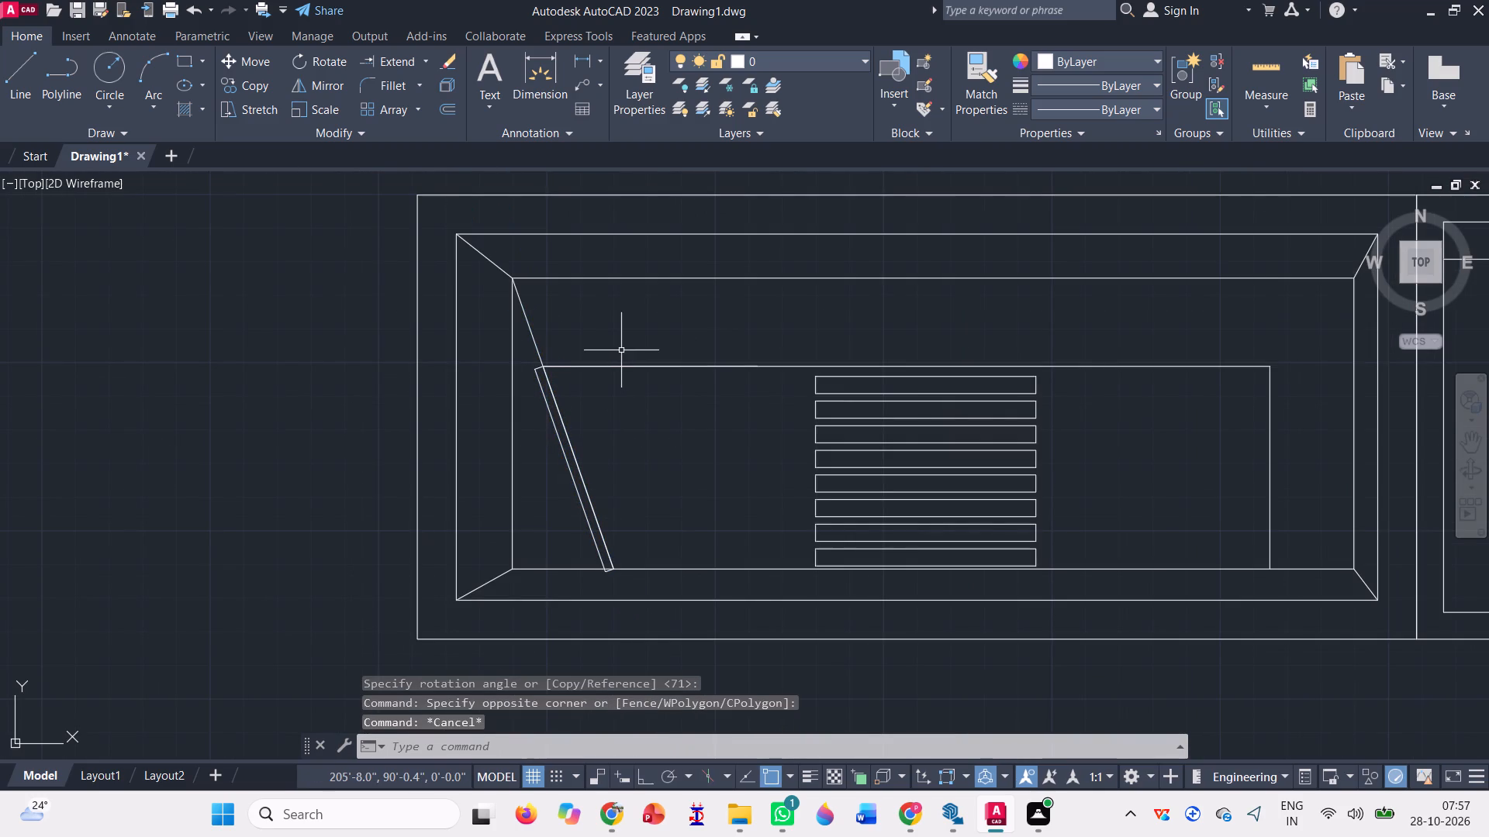
Erase the leftover helper line lying along the infill's top line.
click(628, 367)
key(Delete)
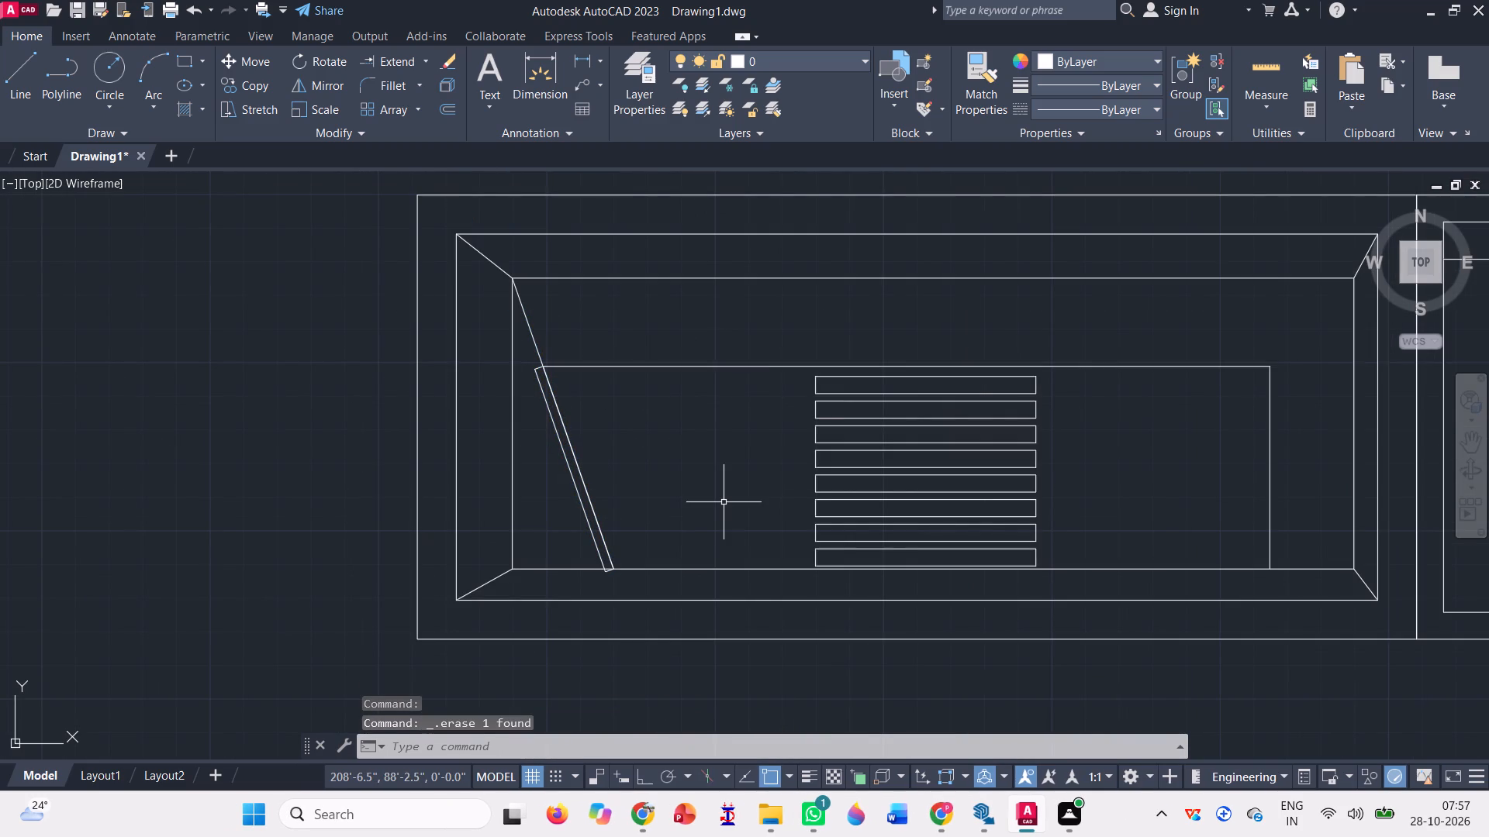
Move the slanted strip east across its own width so its west edge lies along the bay's slanted line.
scroll(537, 429, up, 2)
click(585, 449)
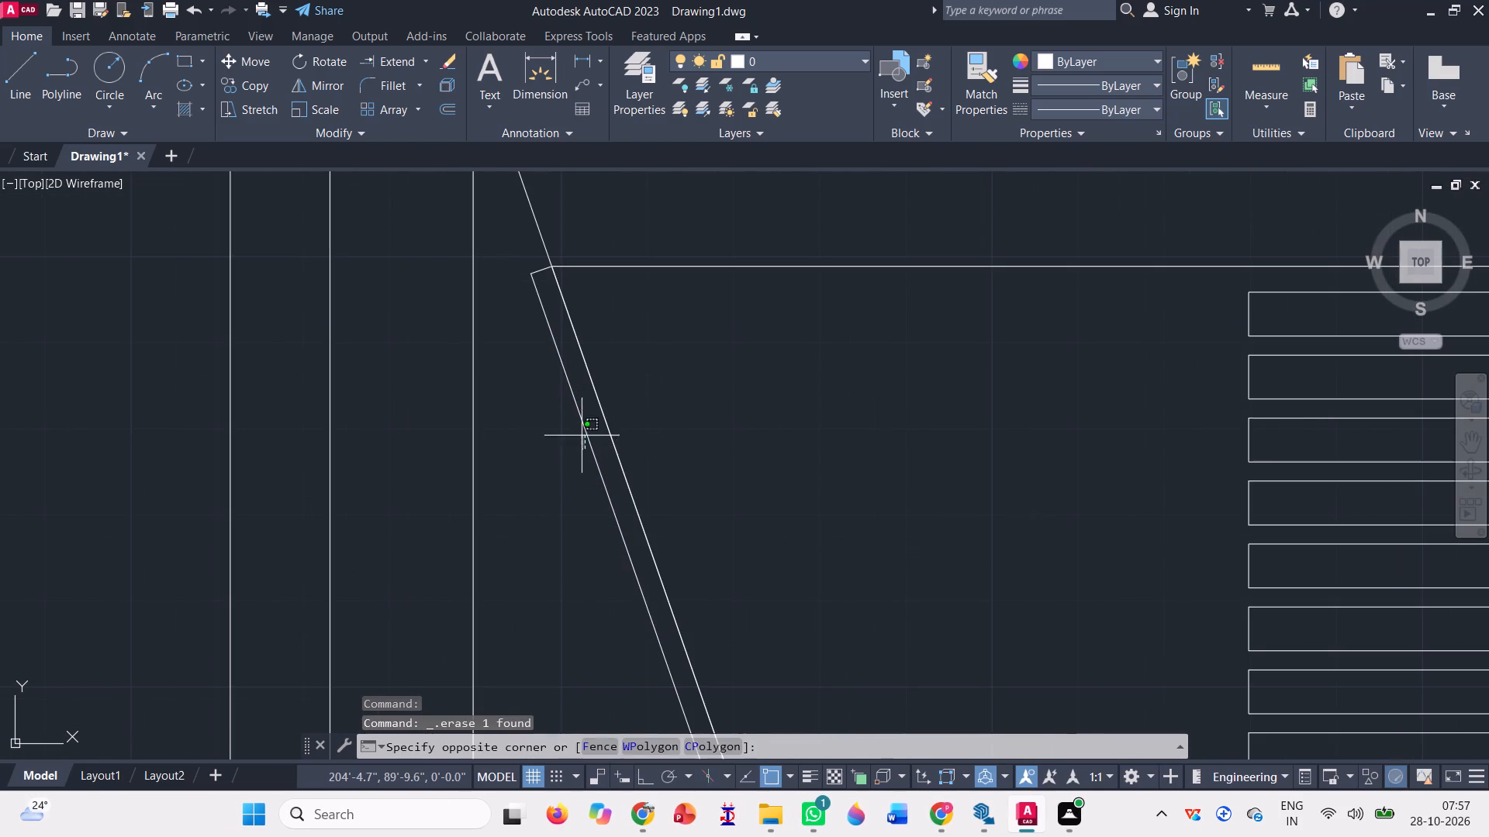
click(586, 430)
click(586, 432)
scroll(548, 399, down, 2)
key(c)
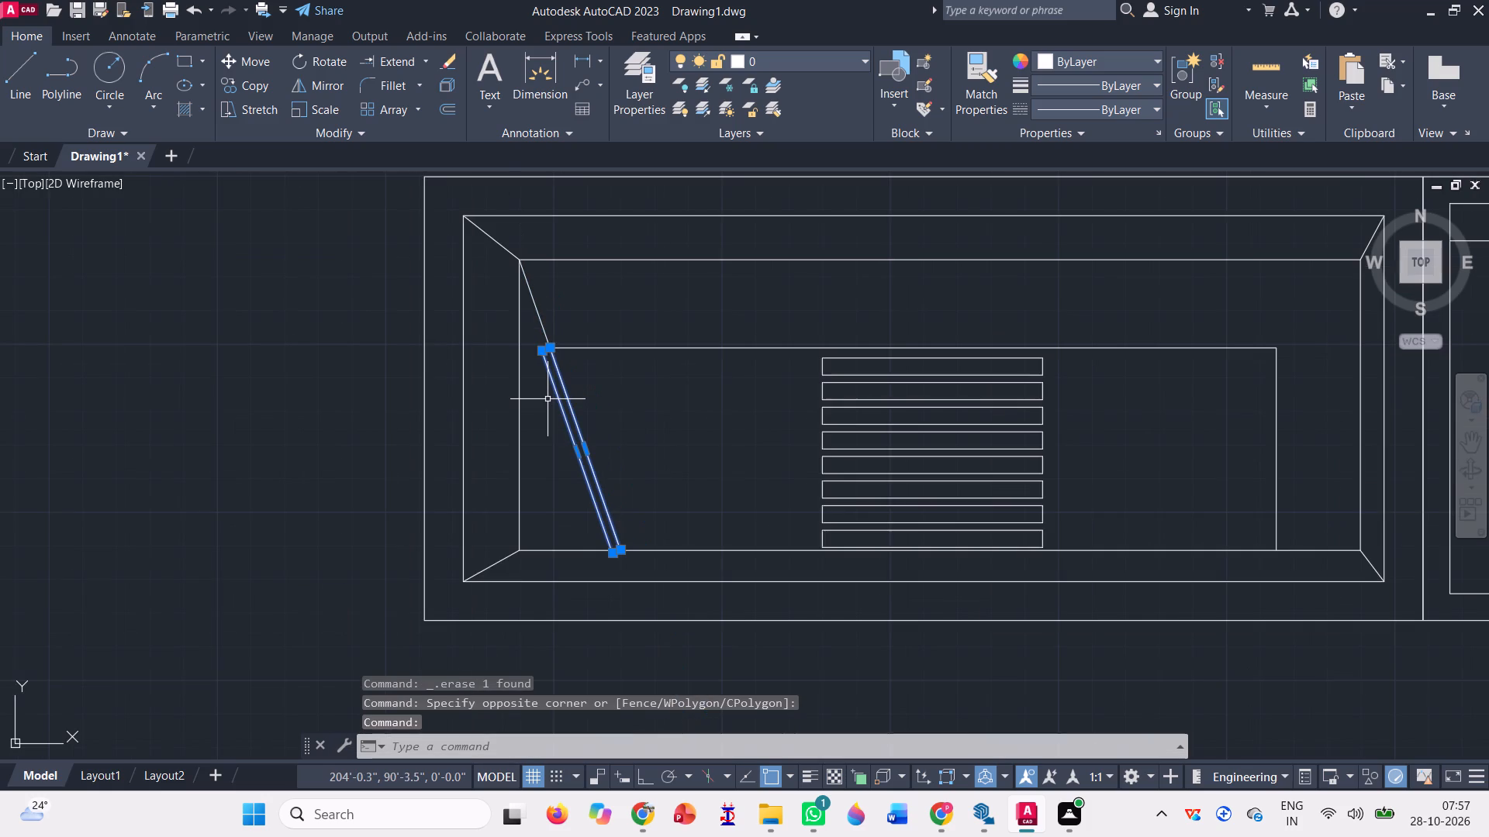
key(BackSpace)
text(m)
key(space)
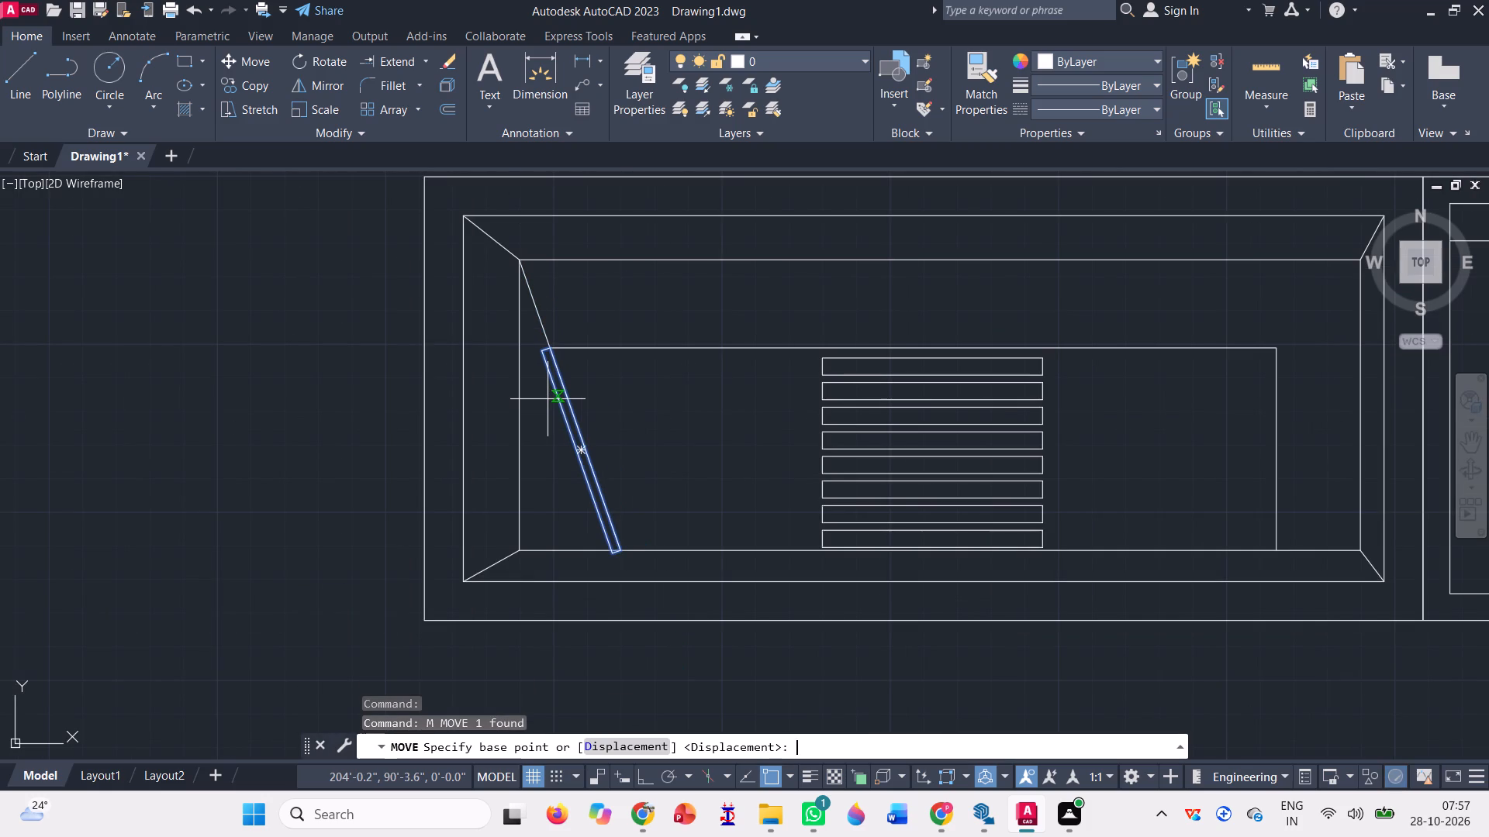
scroll(776, 701, up, 3)
scroll(772, 697, down, 1)
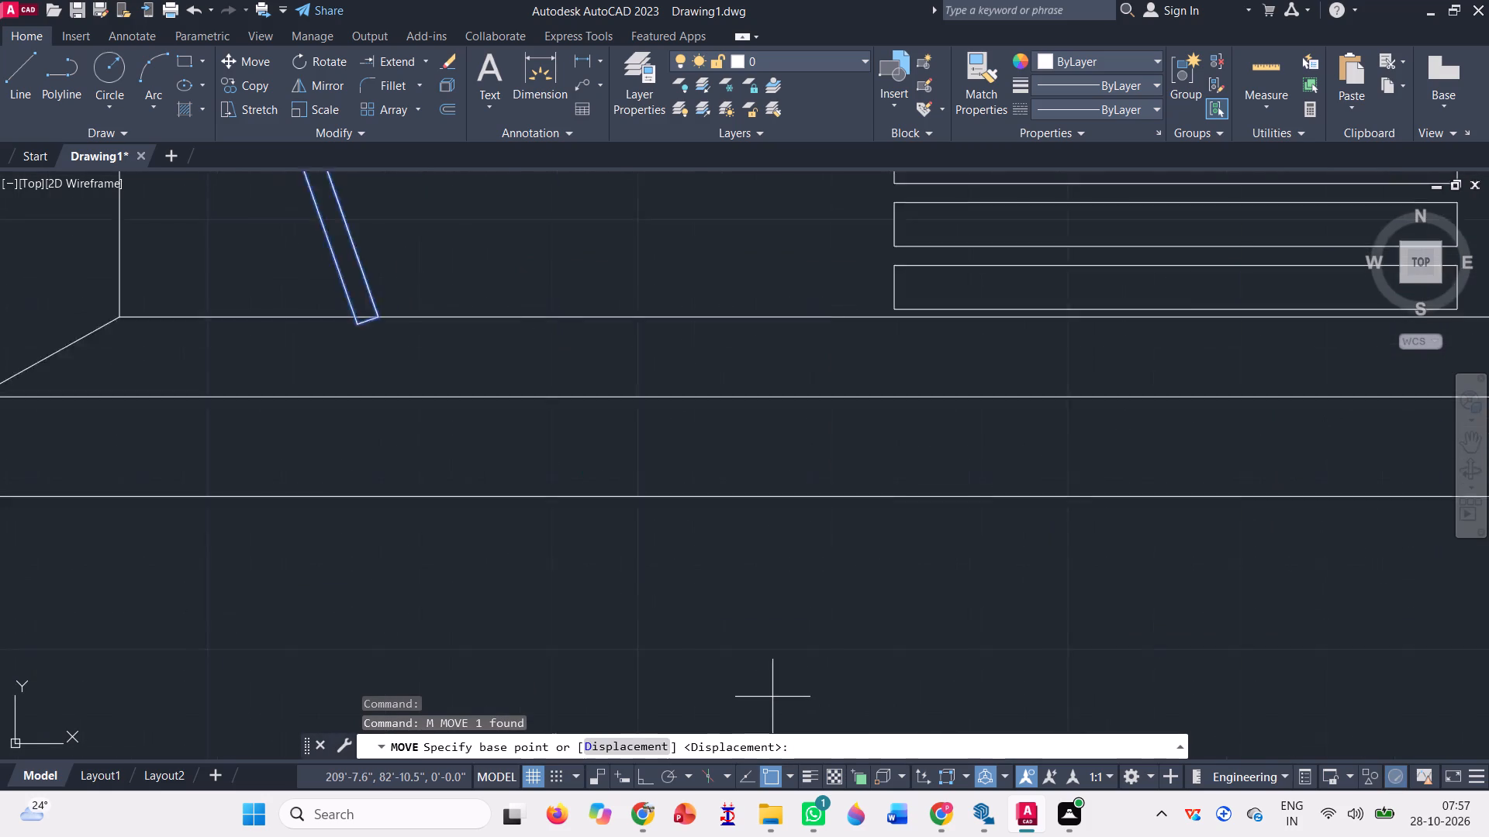
scroll(772, 697, down, 2)
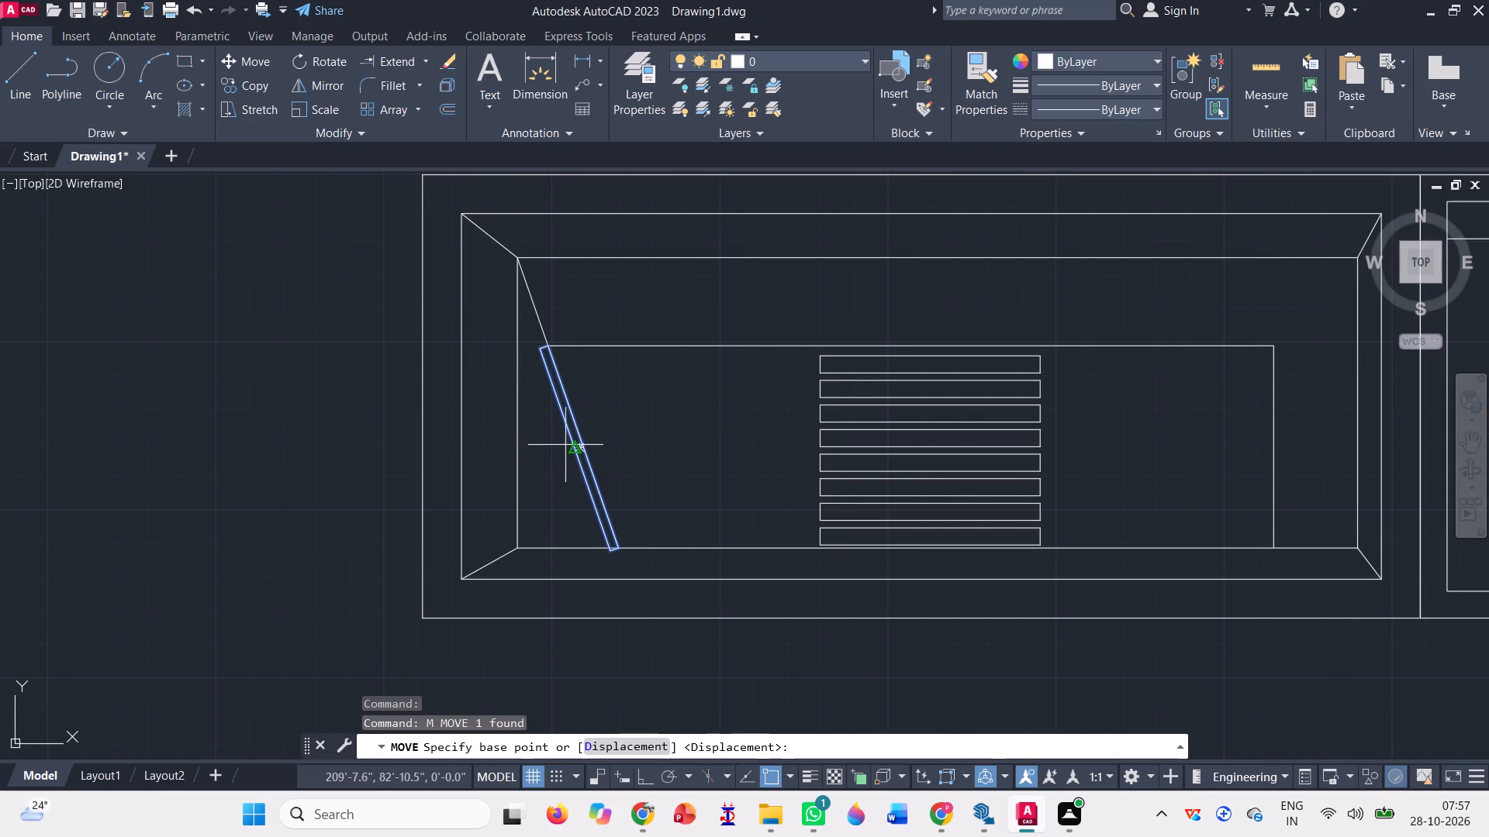
click(577, 448)
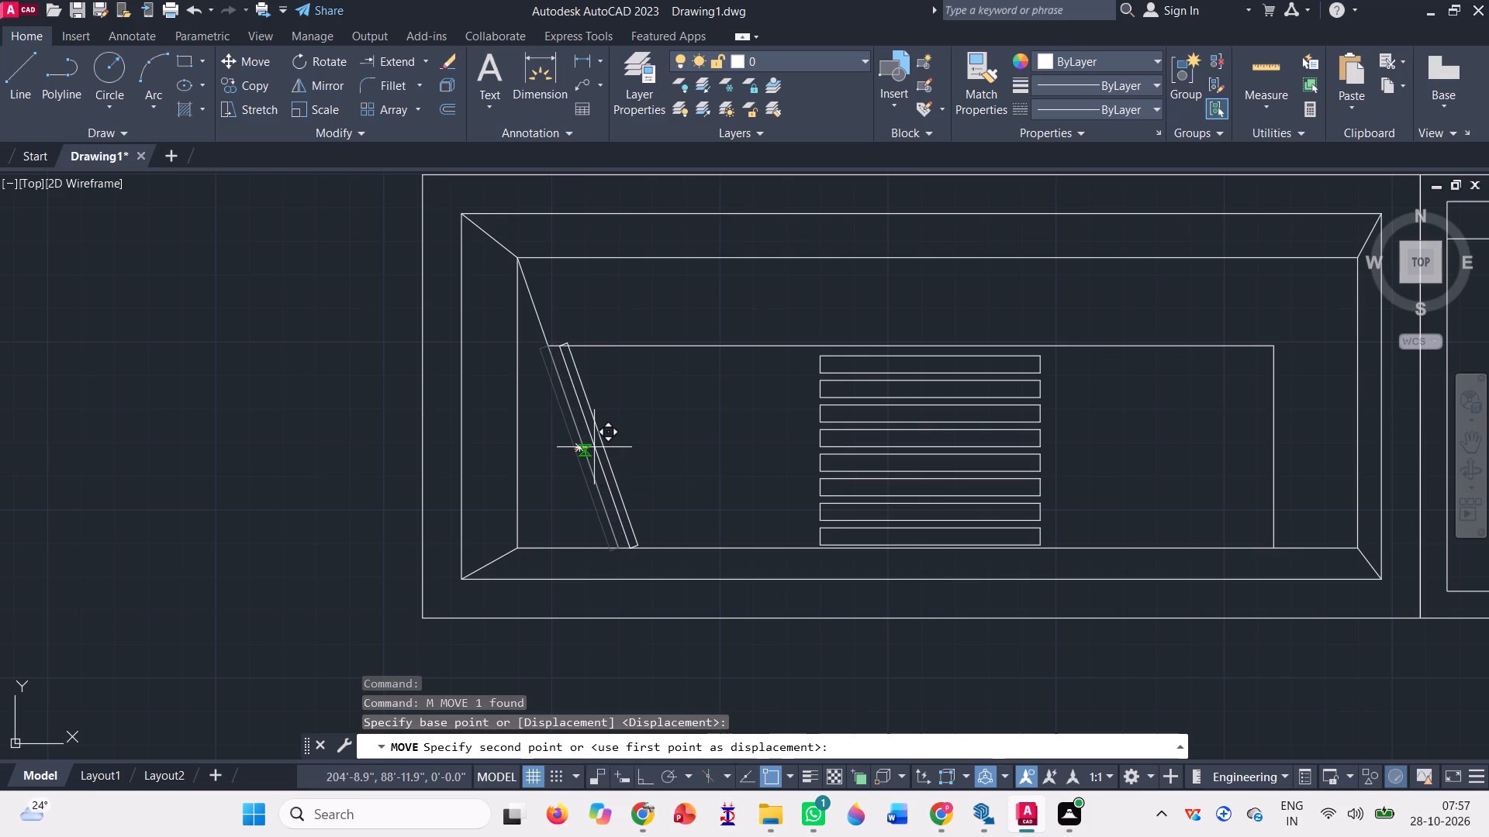
click(593, 445)
Move the slanted strip further east, leaving a gap of about one strip width from the slanted line.
scroll(599, 480, up, 3)
click(601, 451)
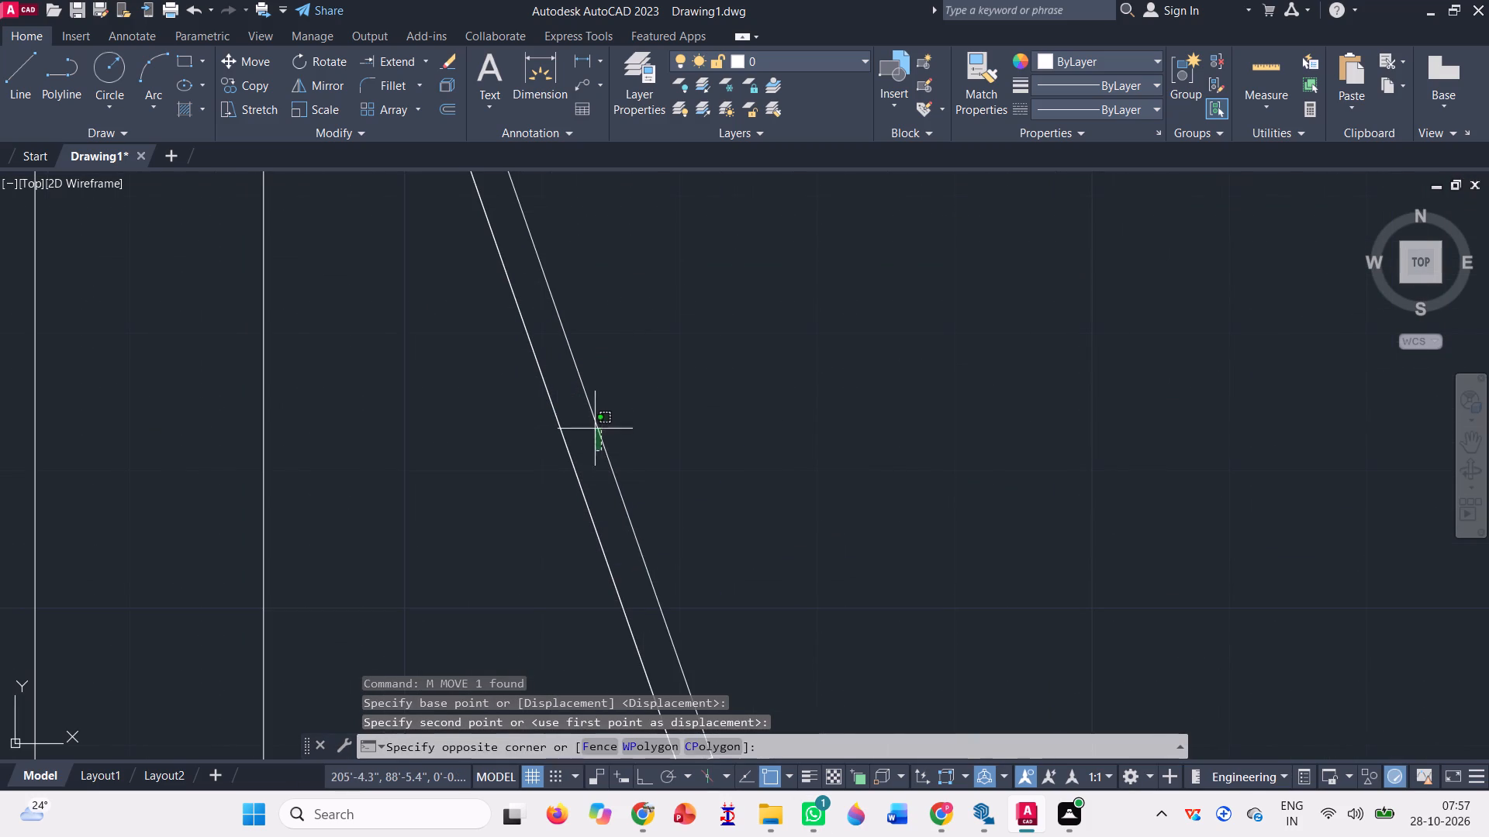
click(582, 389)
text(m)
key(space)
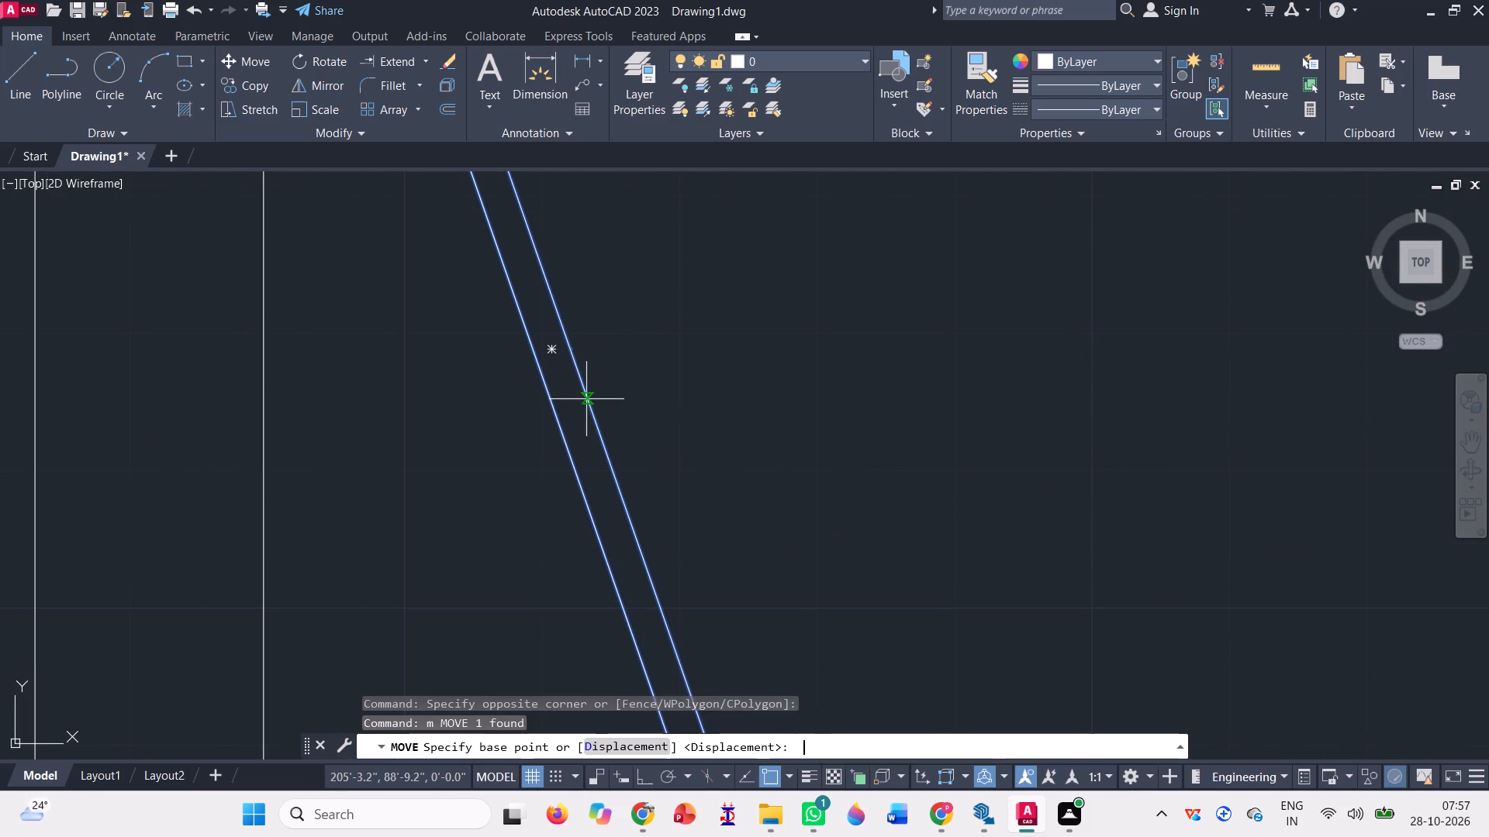
click(586, 399)
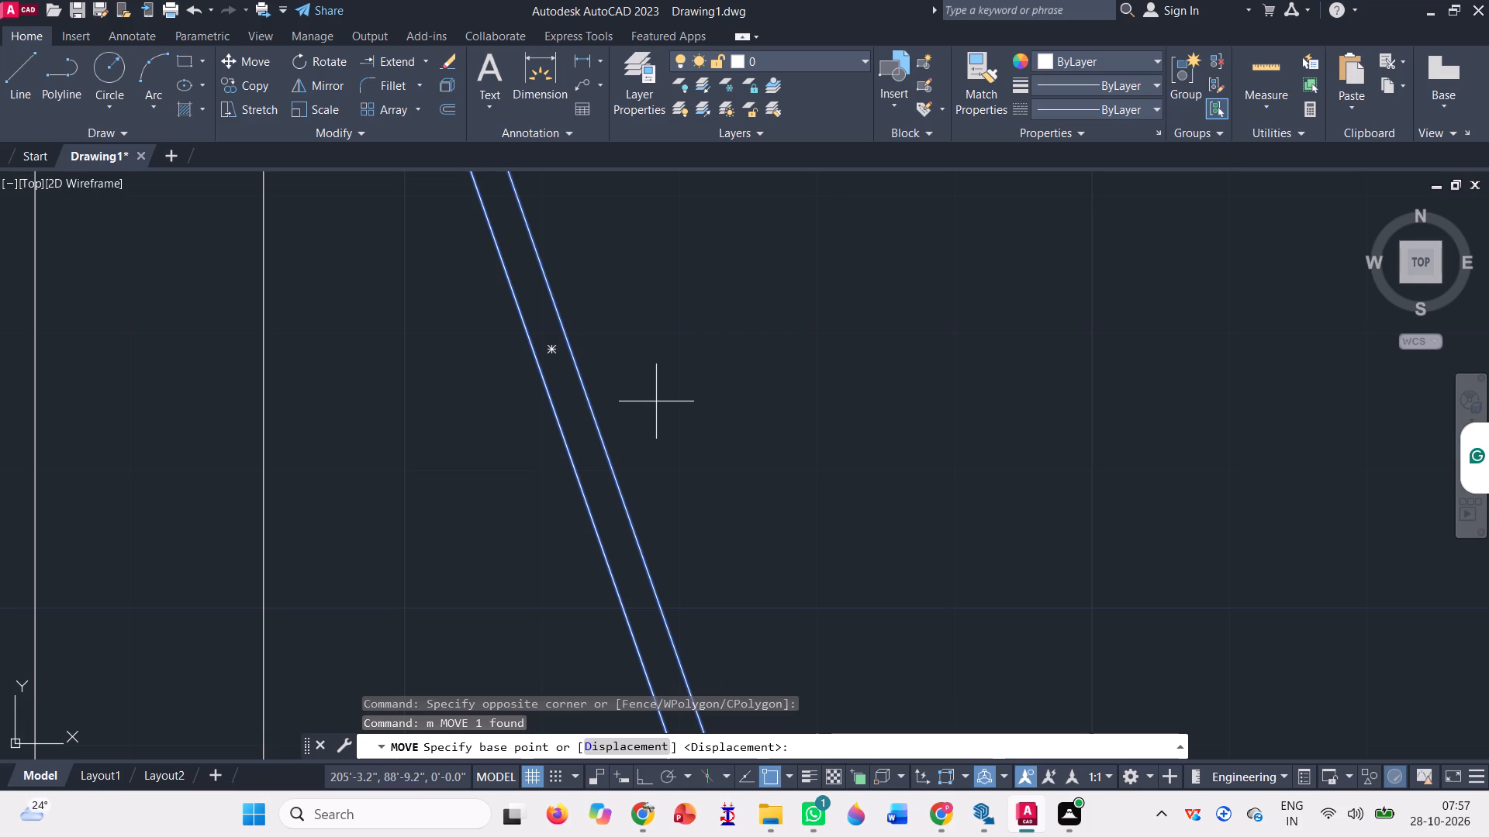
scroll(521, 385, down, 3)
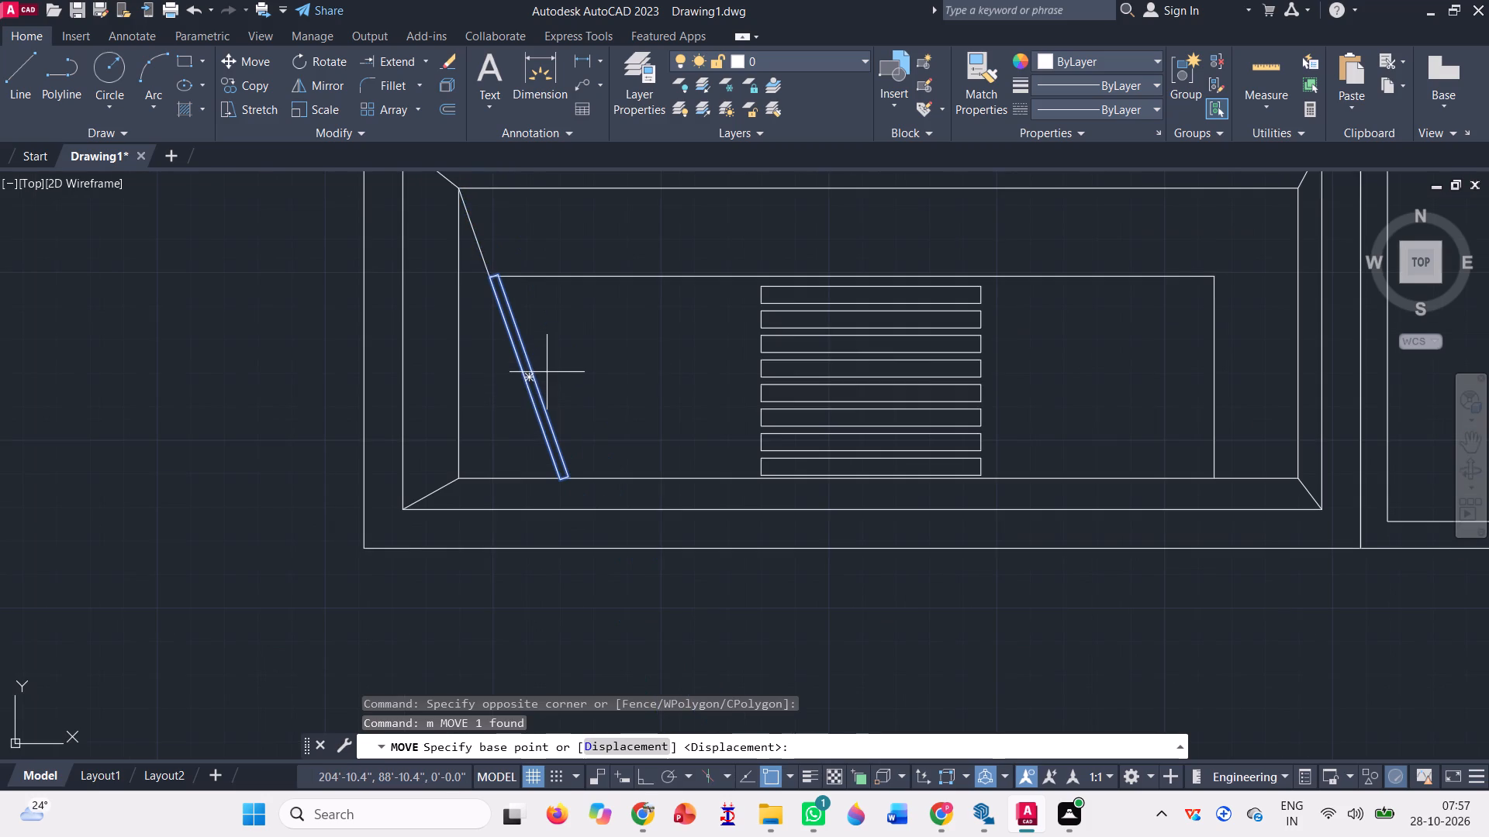
scroll(537, 377, up, 3)
click(507, 367)
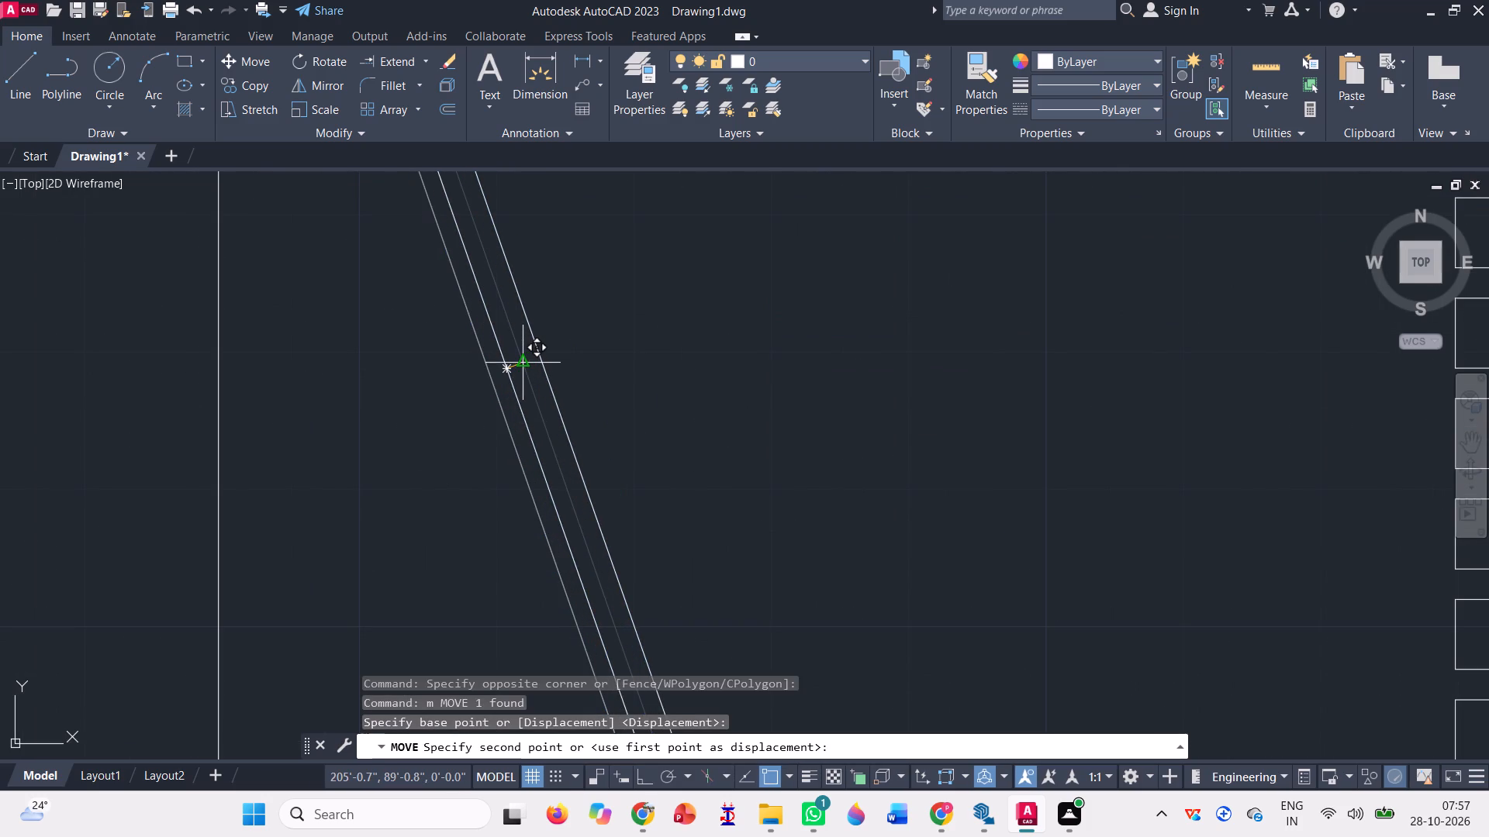
click(540, 360)
scroll(555, 413, down, 3)
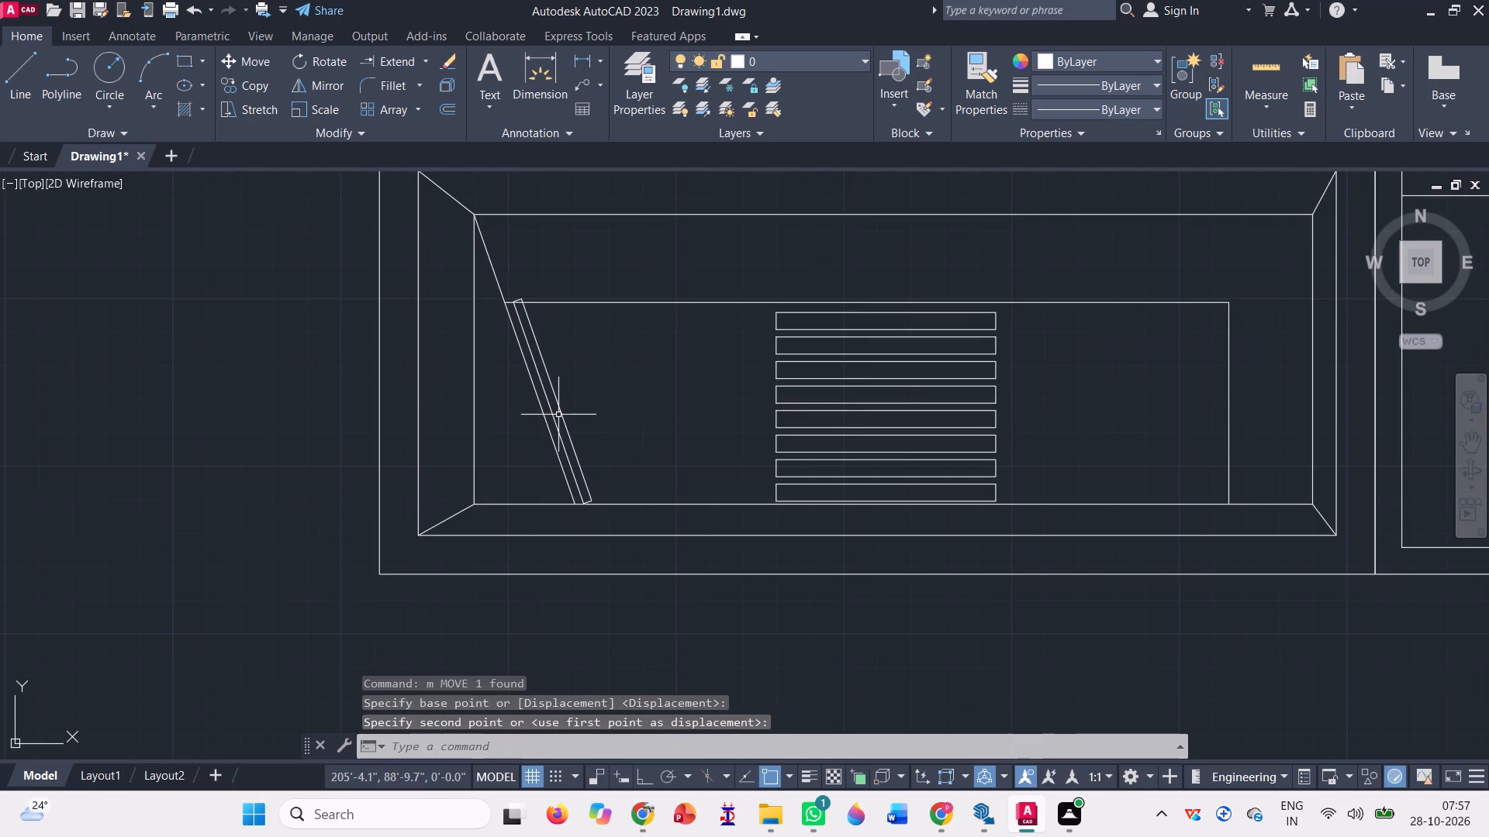
Copy the slanted strip eastward eight times along the infill's top line, leaving gaps of about one strip width.
scroll(558, 415, up, 1)
click(575, 410)
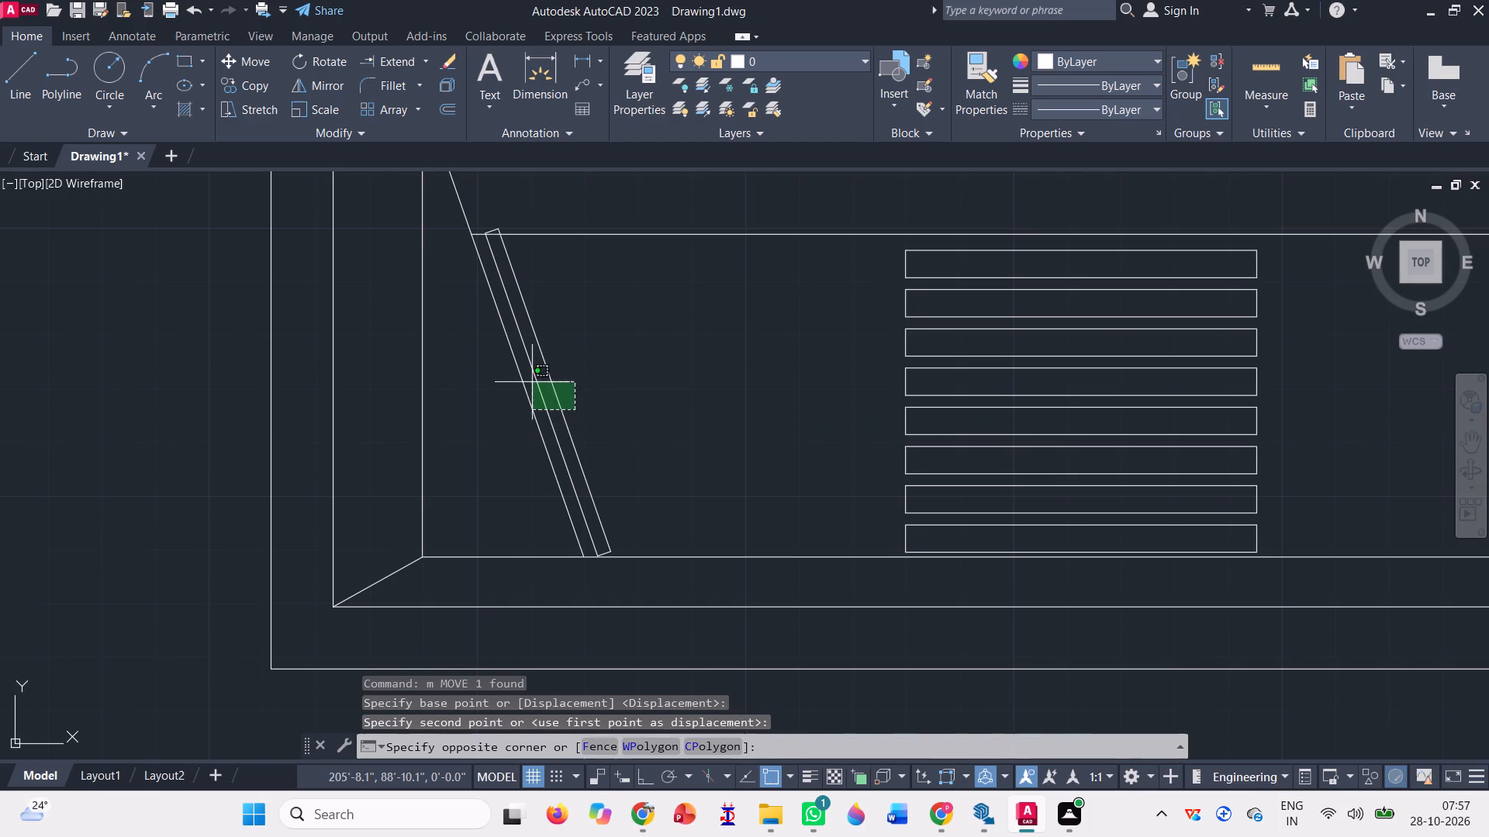
click(530, 380)
key(Escape)
scroll(558, 400, up, 2)
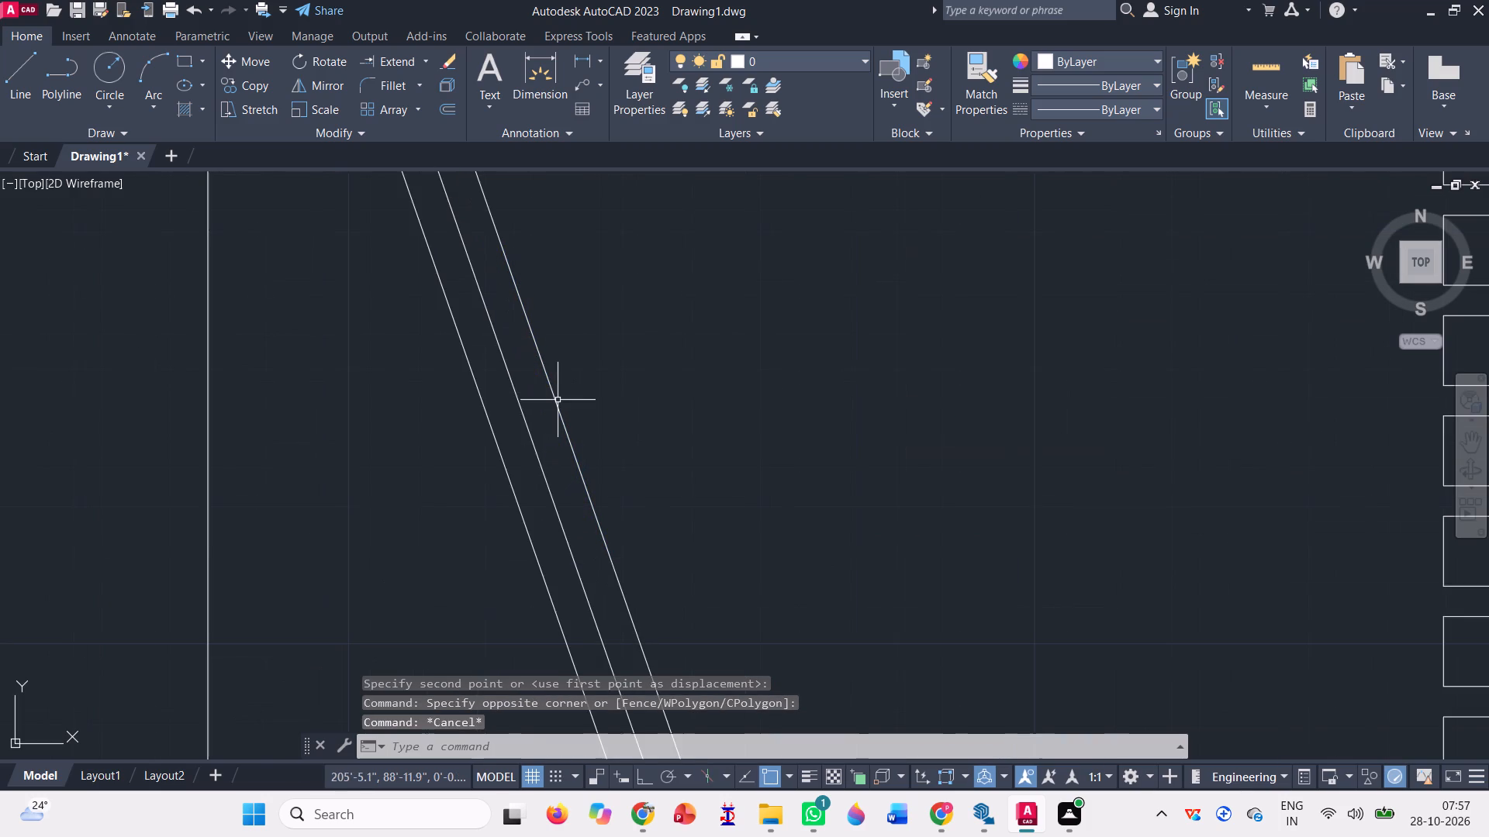
click(558, 400)
text(co)
key(space)
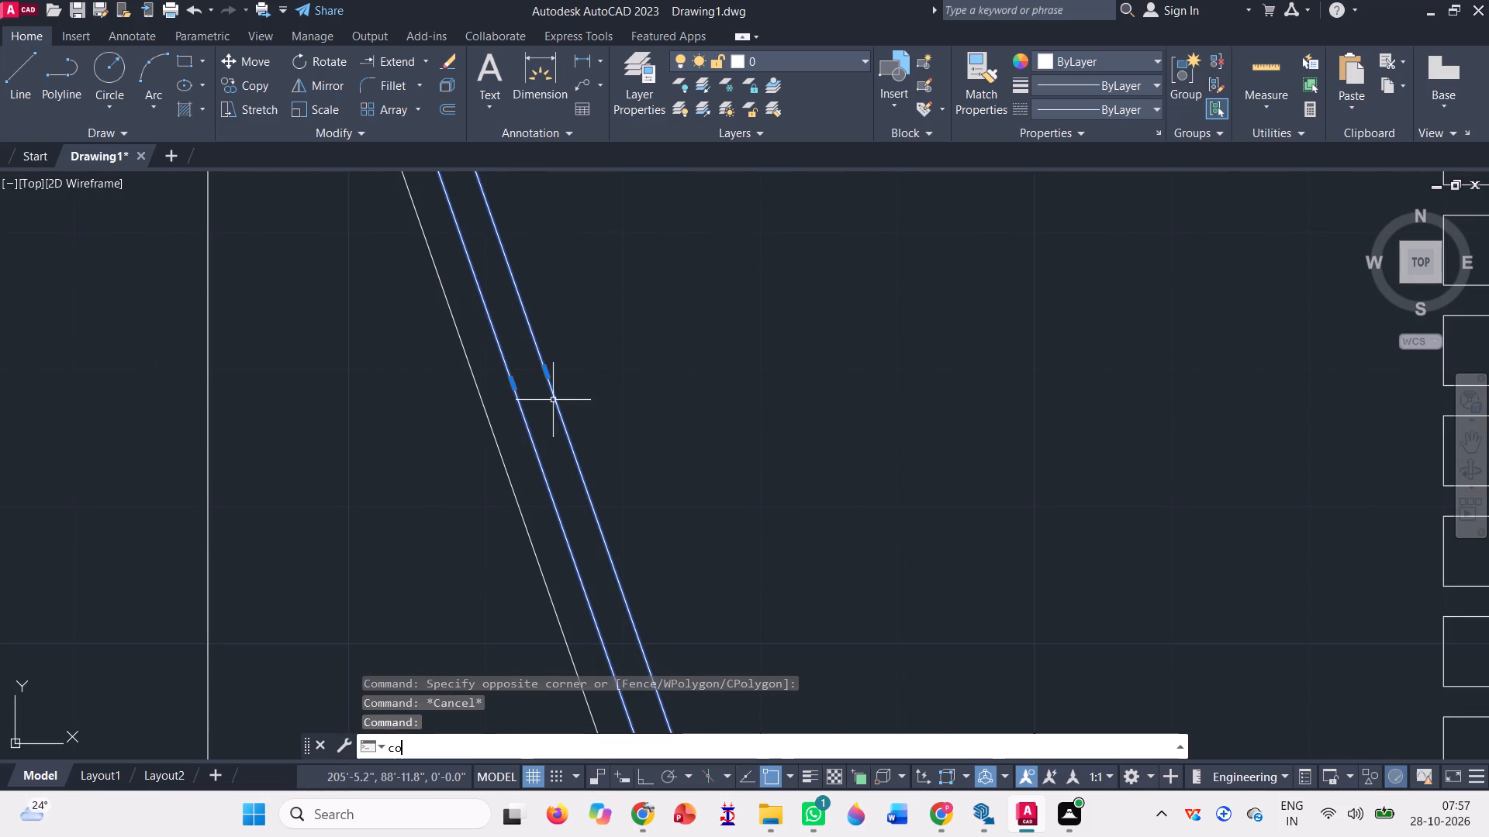
scroll(555, 539, down, 2)
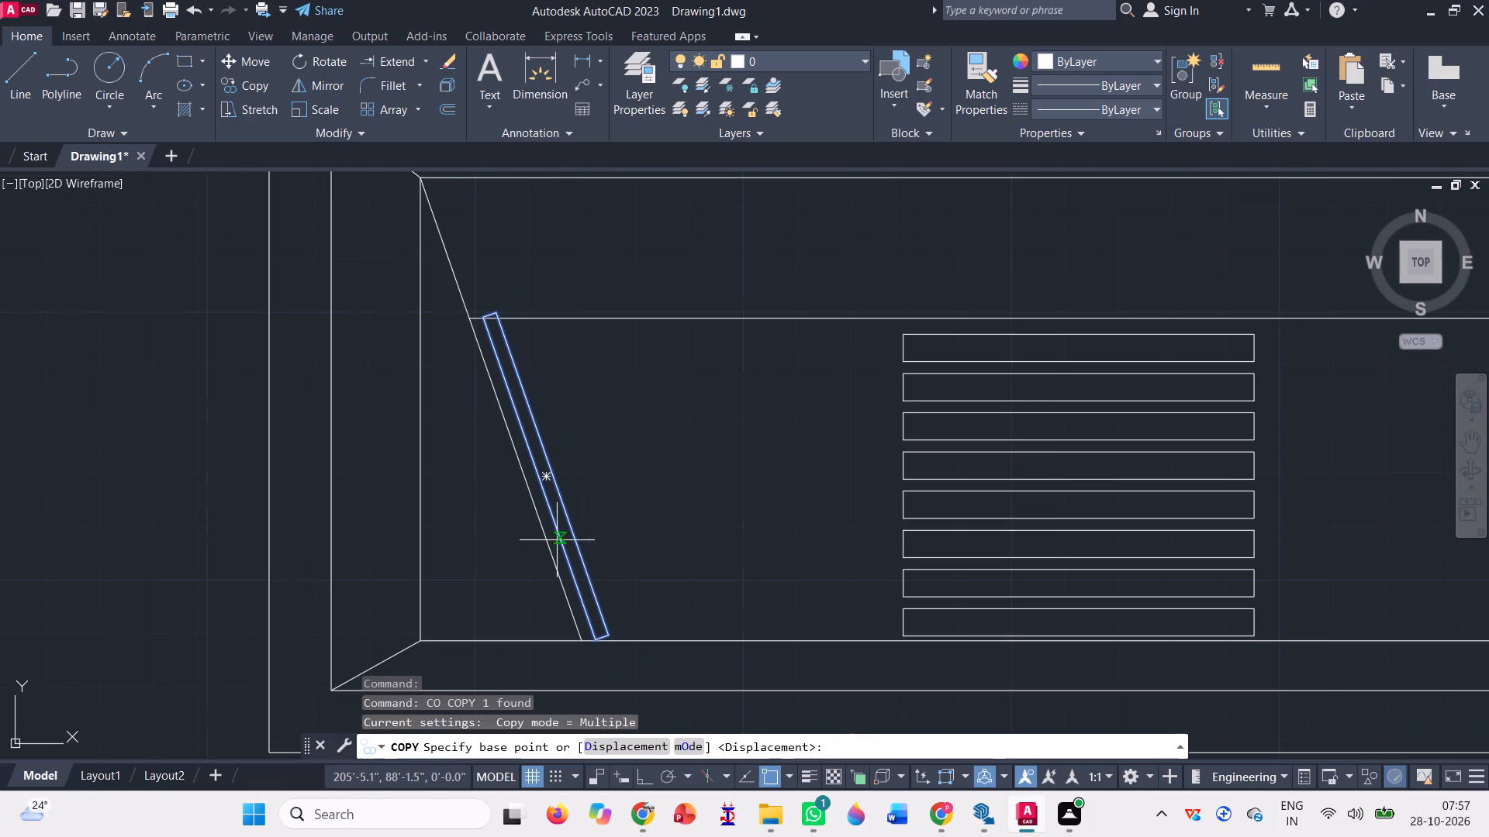
scroll(492, 308, up, 2)
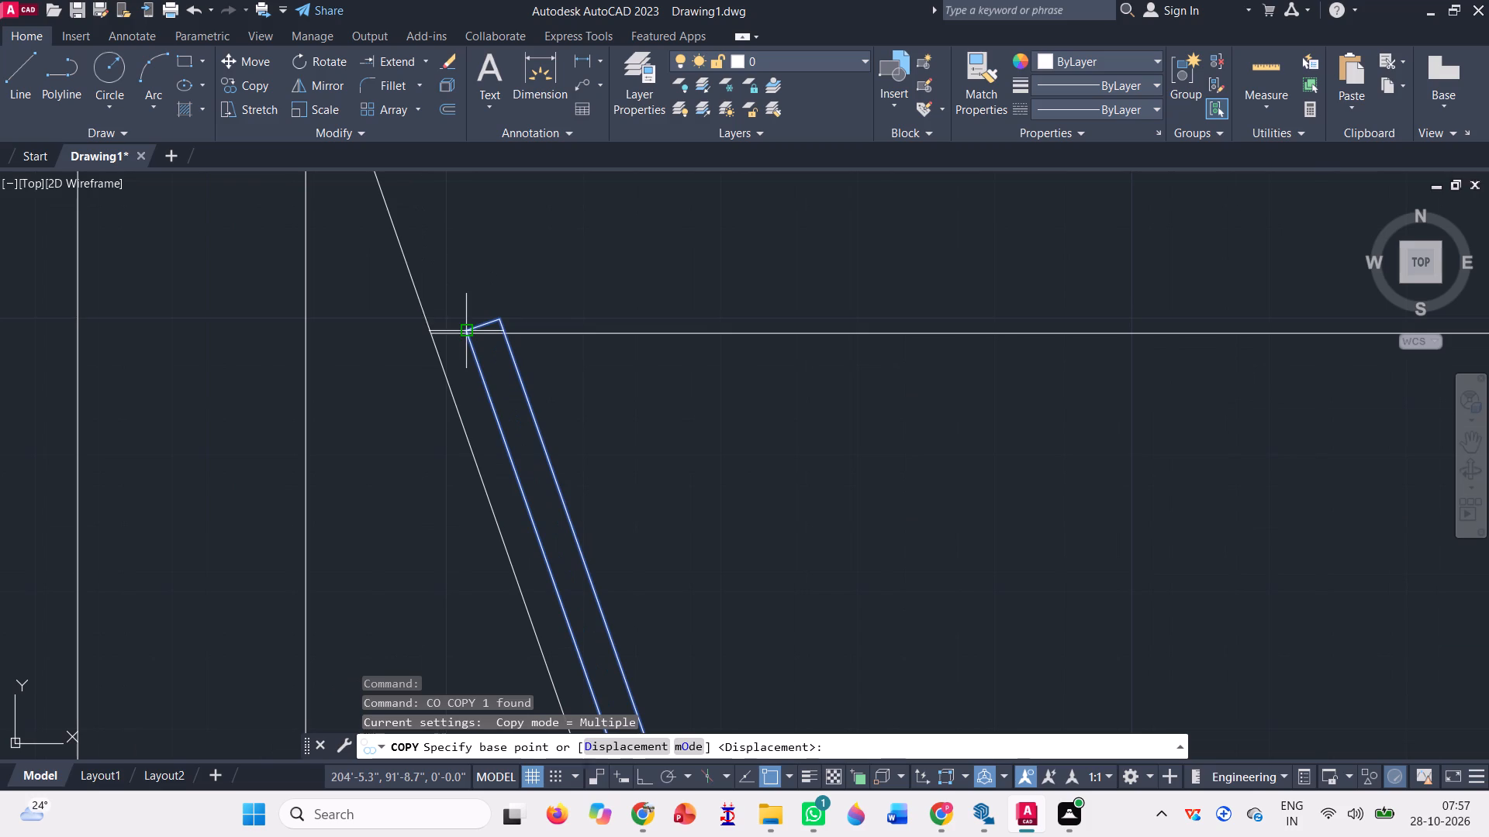
click(433, 329)
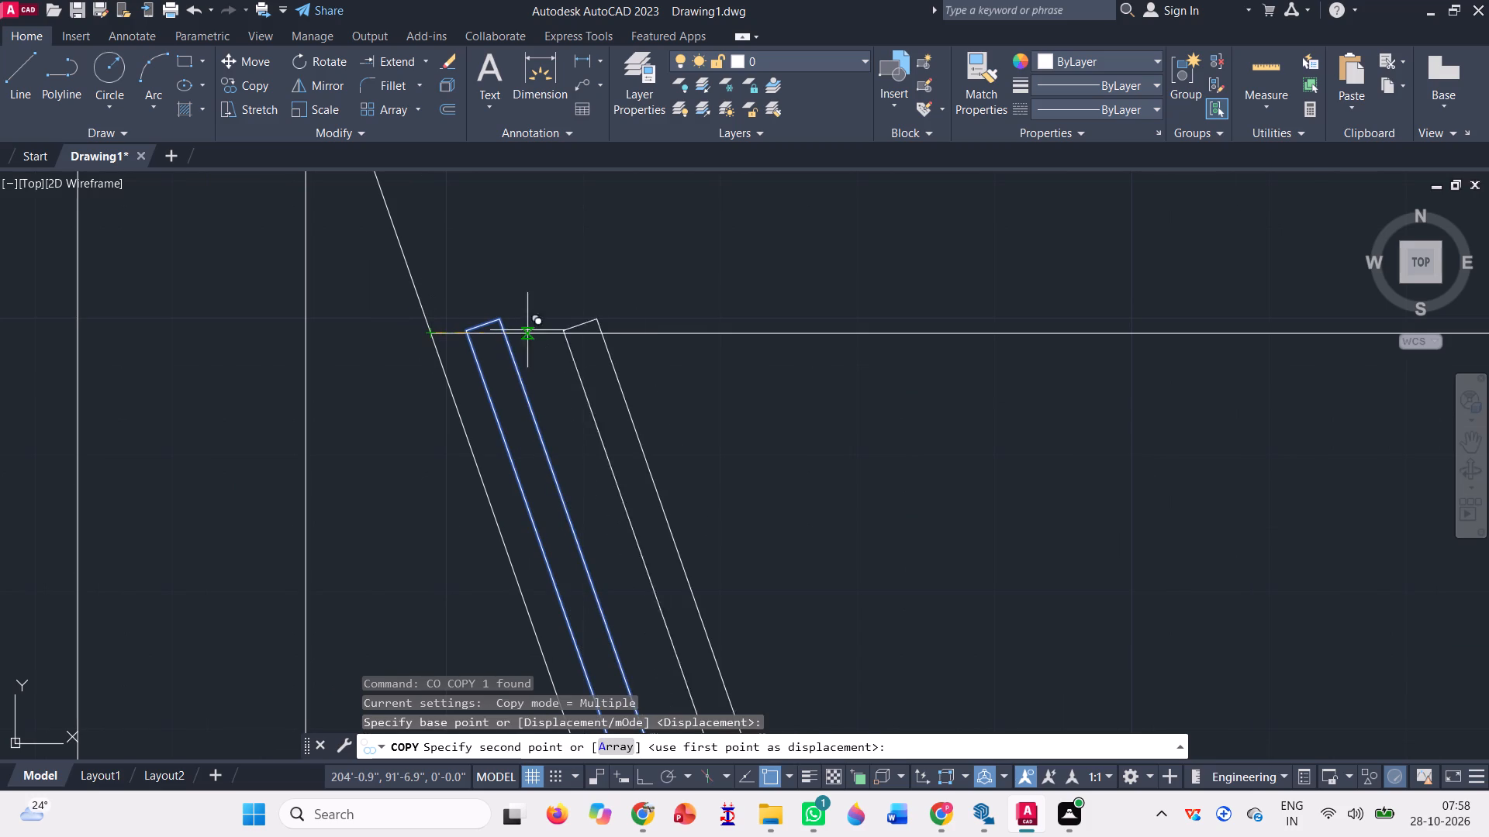
click(503, 336)
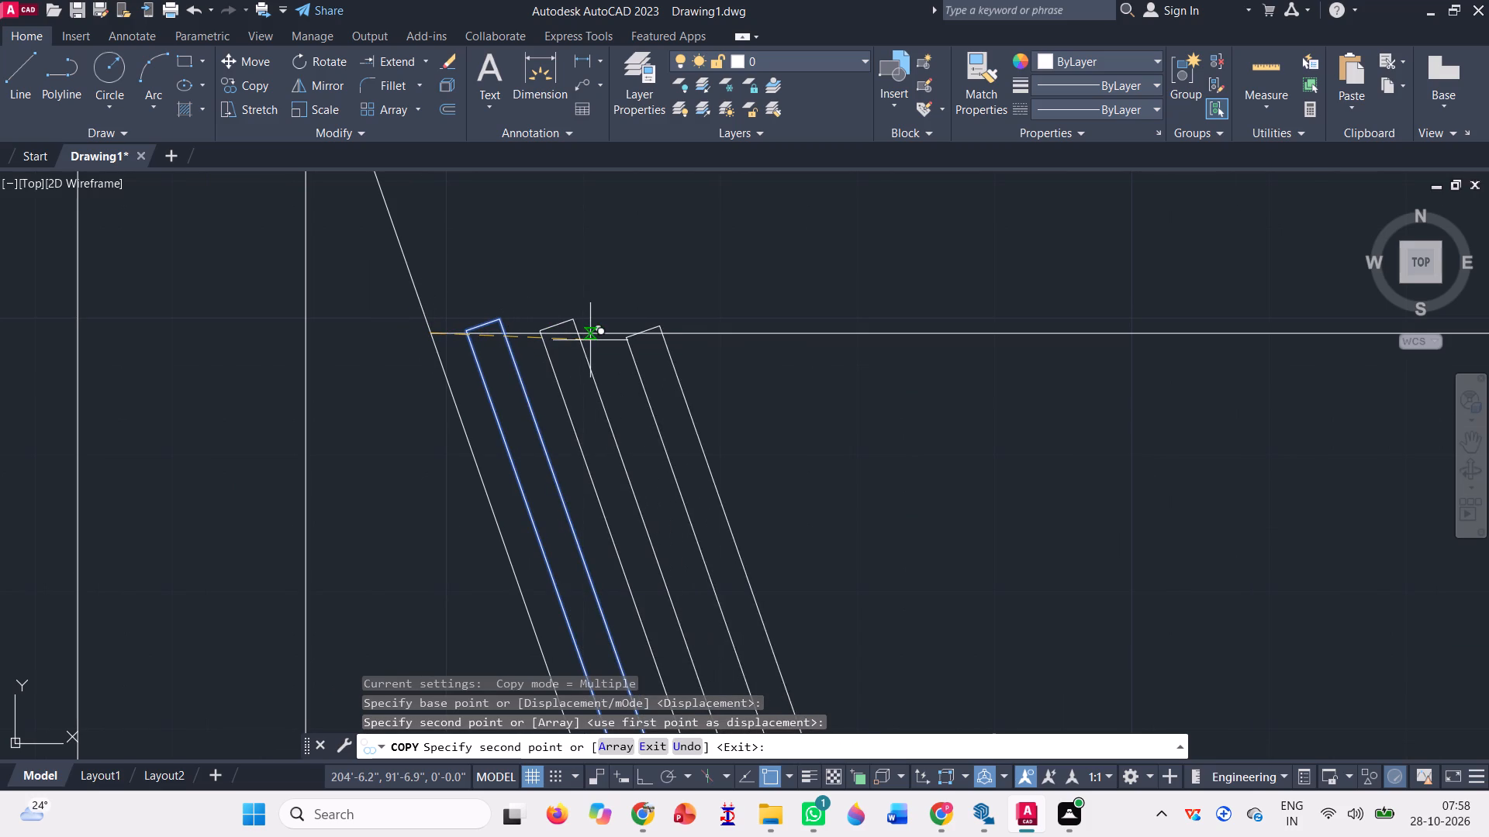
click(581, 336)
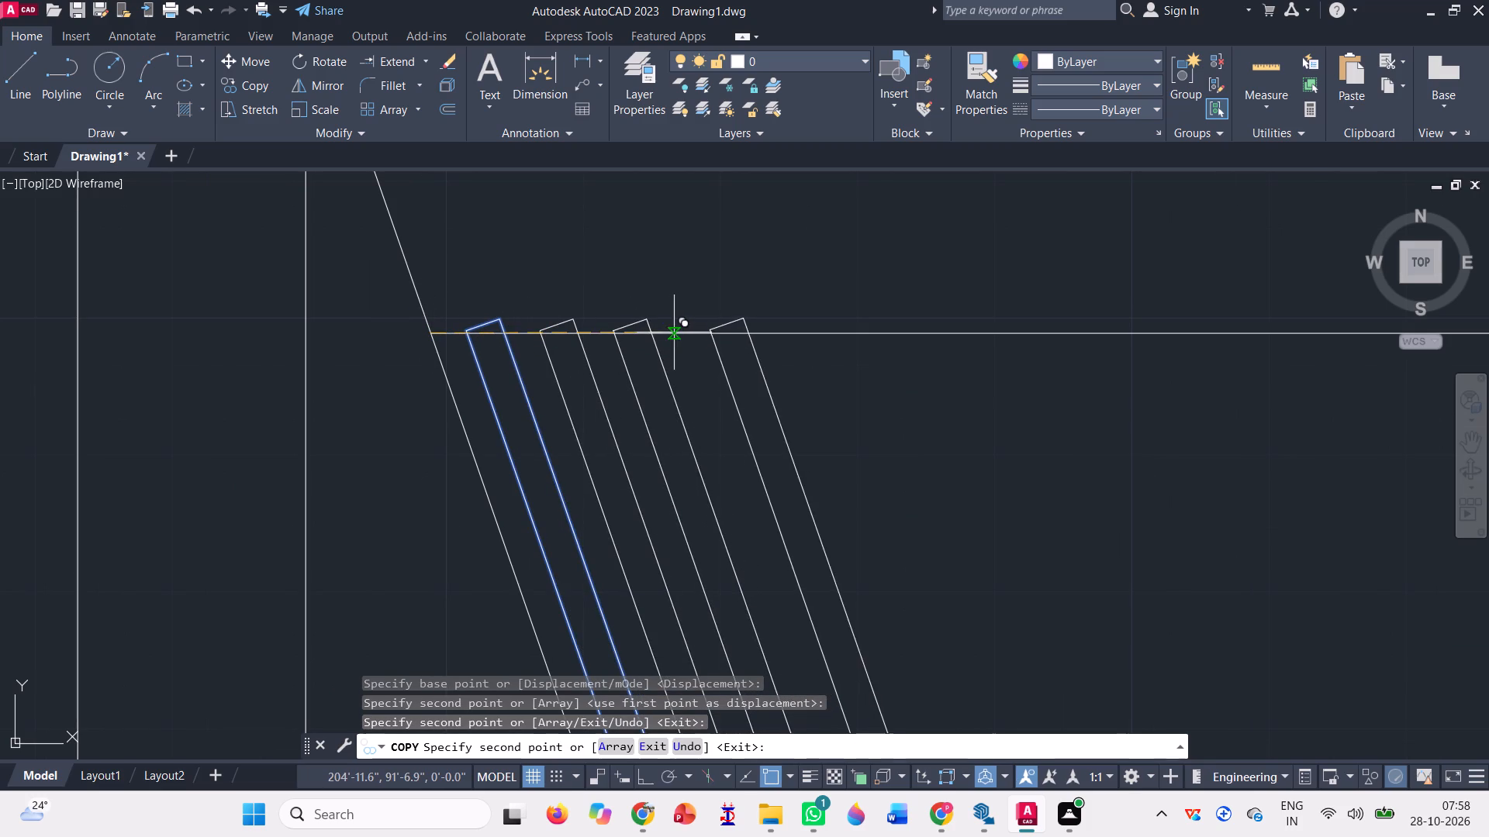
click(652, 339)
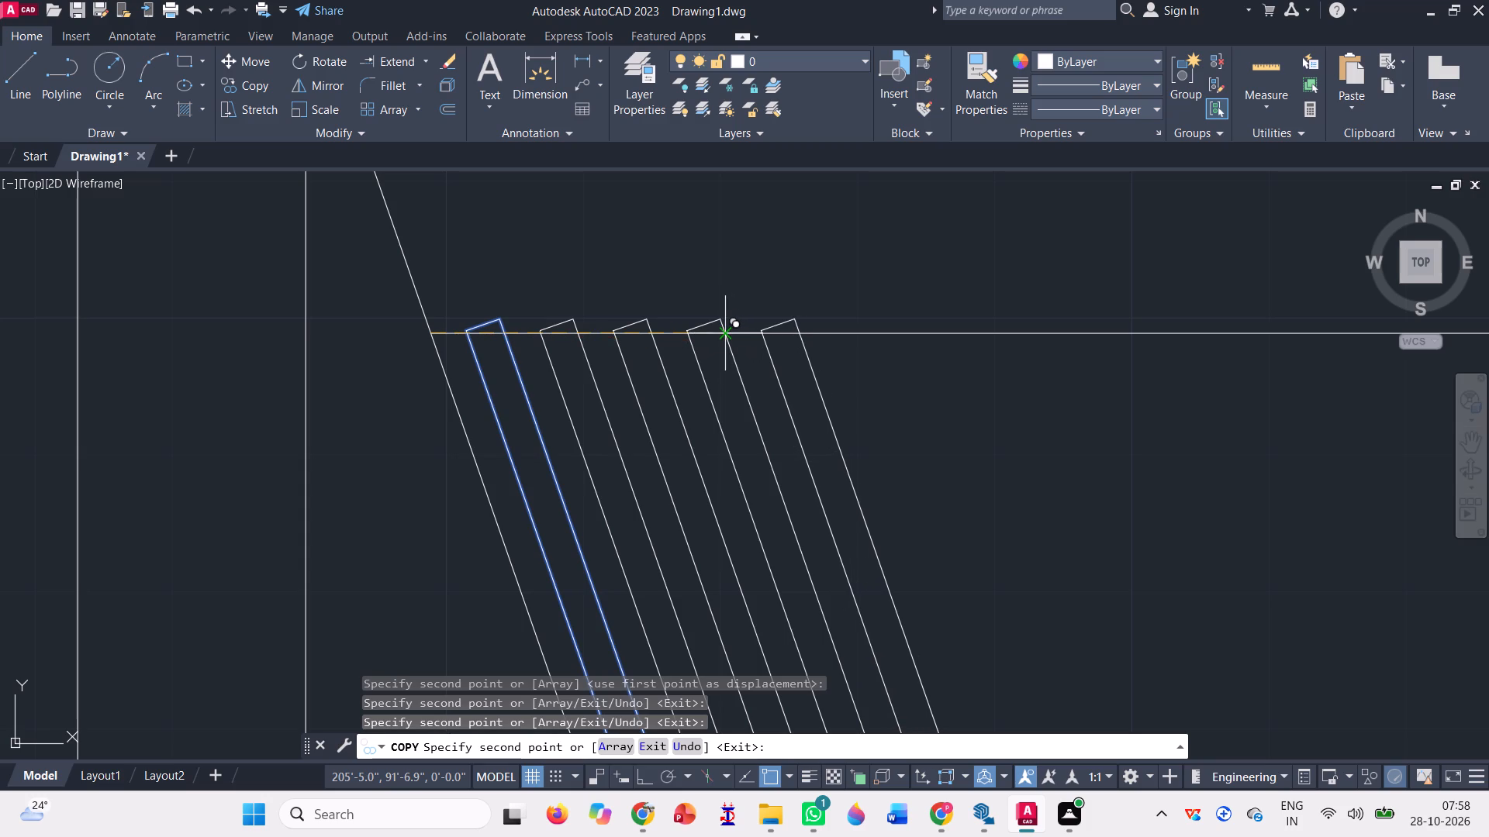
click(725, 327)
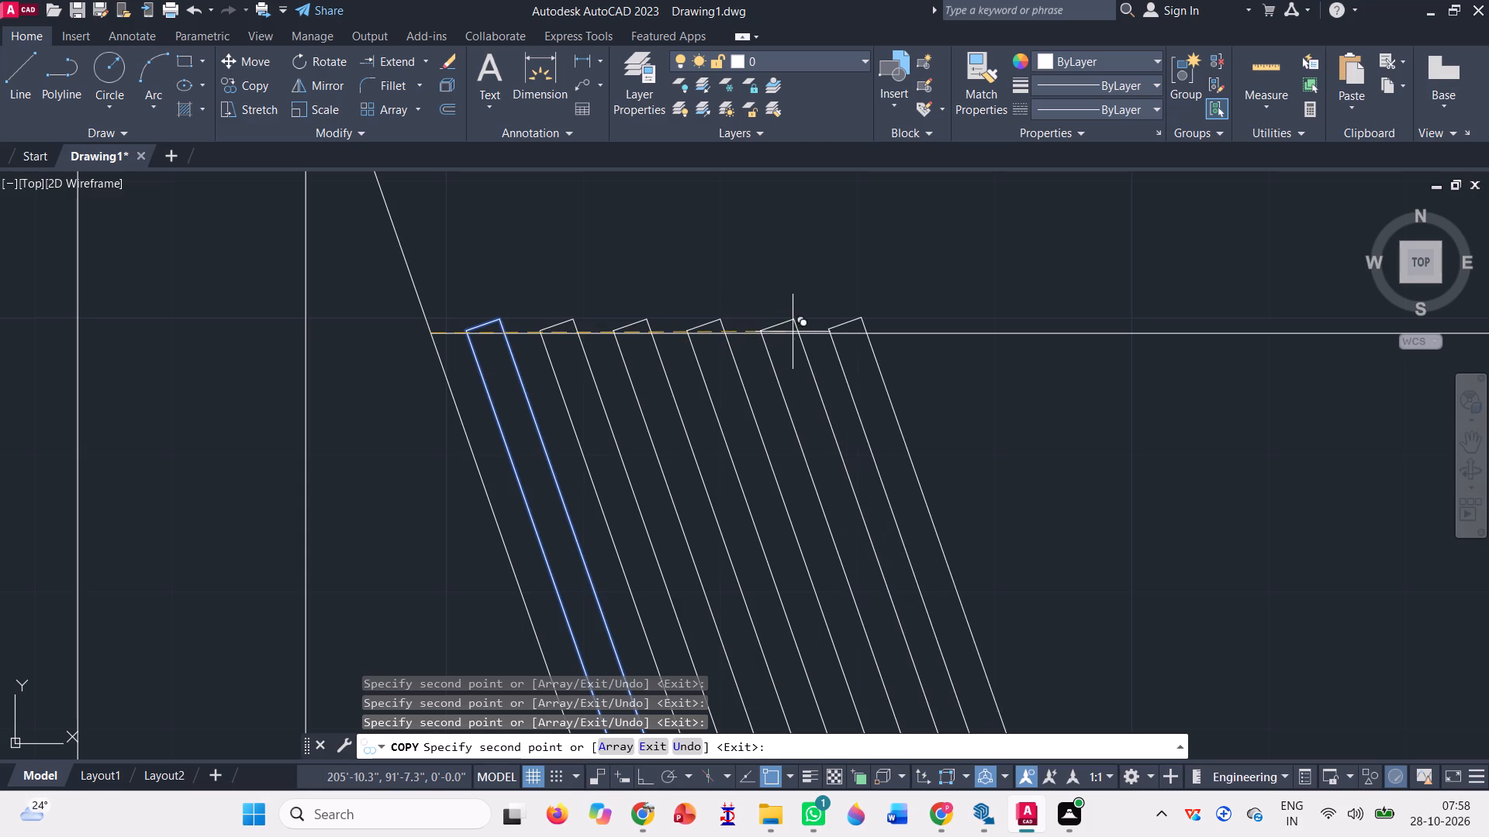
click(798, 335)
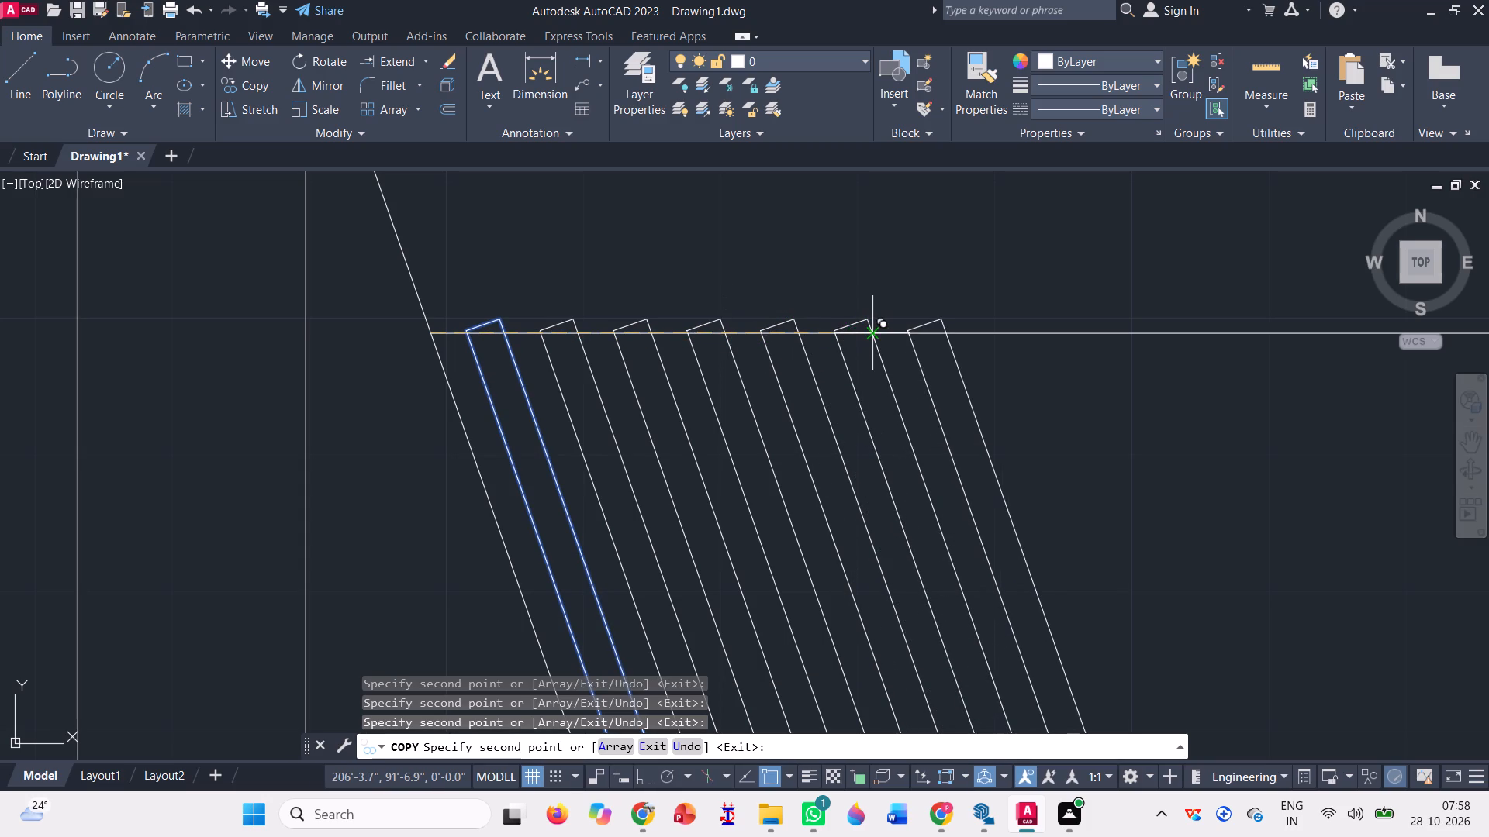
click(875, 332)
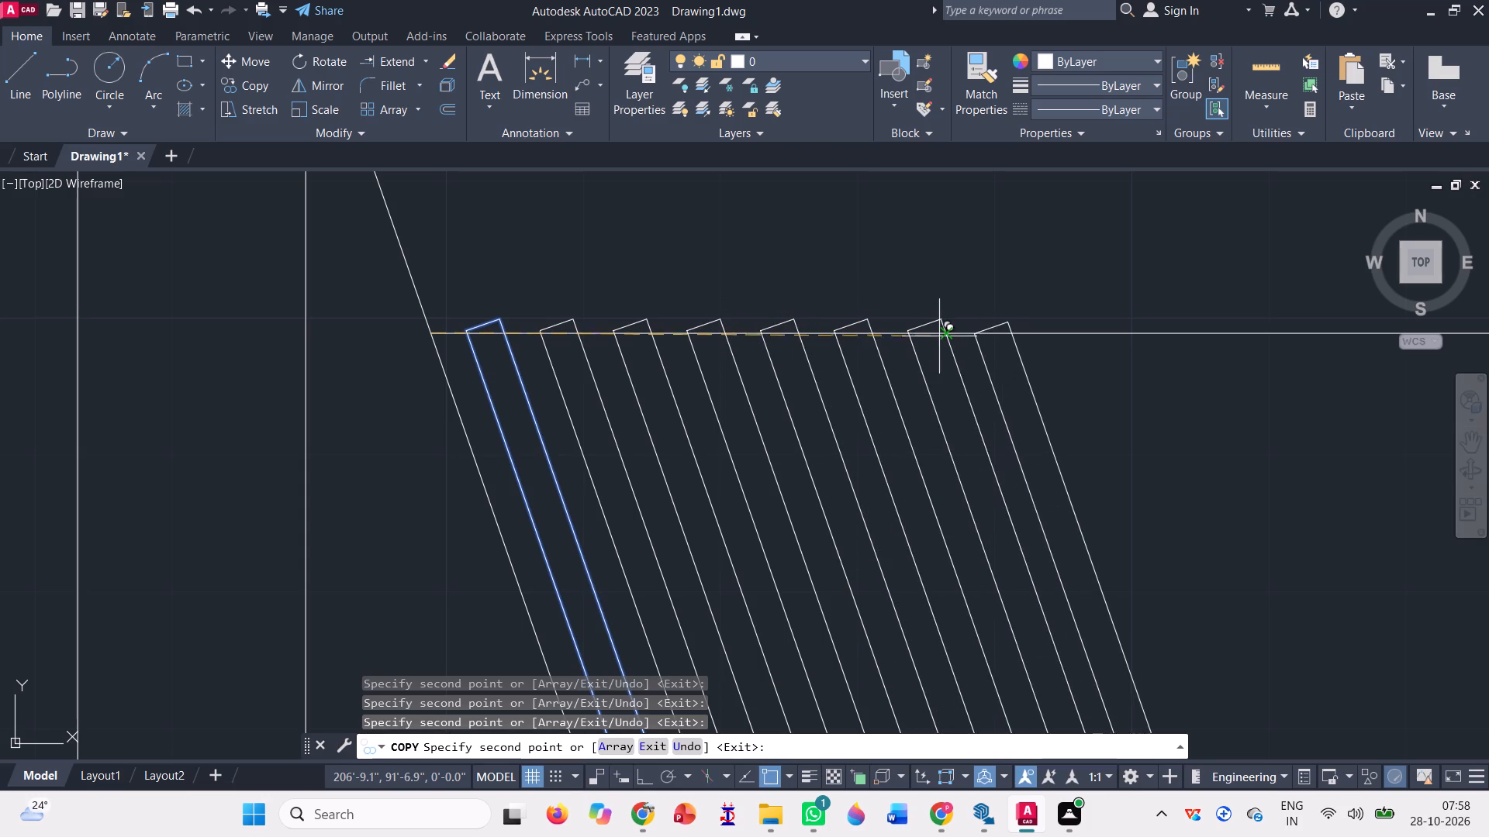
click(943, 339)
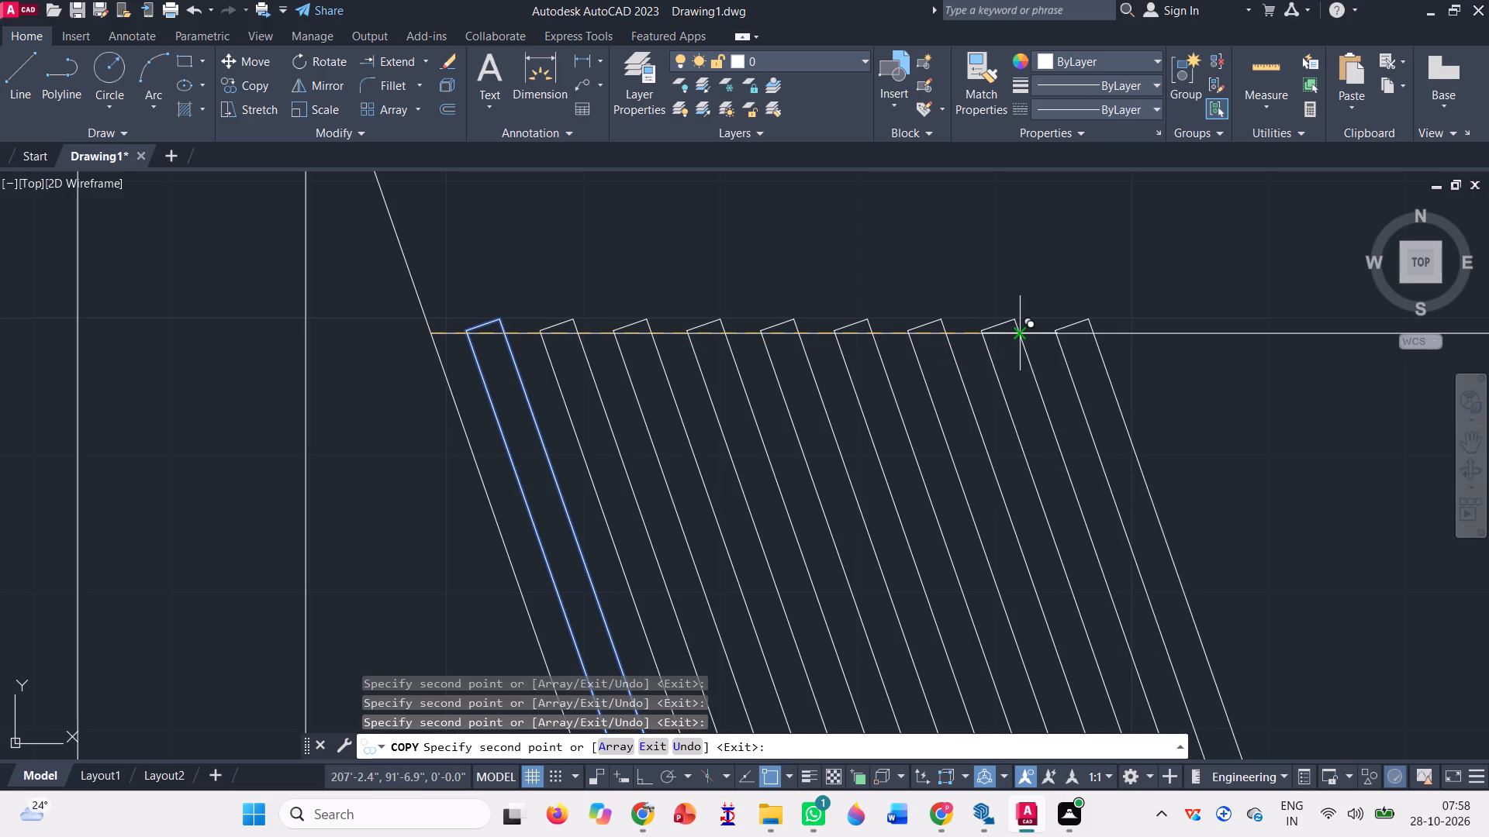
click(1023, 333)
Continue the row of slanted slats with five more copies eastward, reaching over the stacked horizontal slats.
scroll(800, 368, down, 1)
scroll(1080, 330, up, 2)
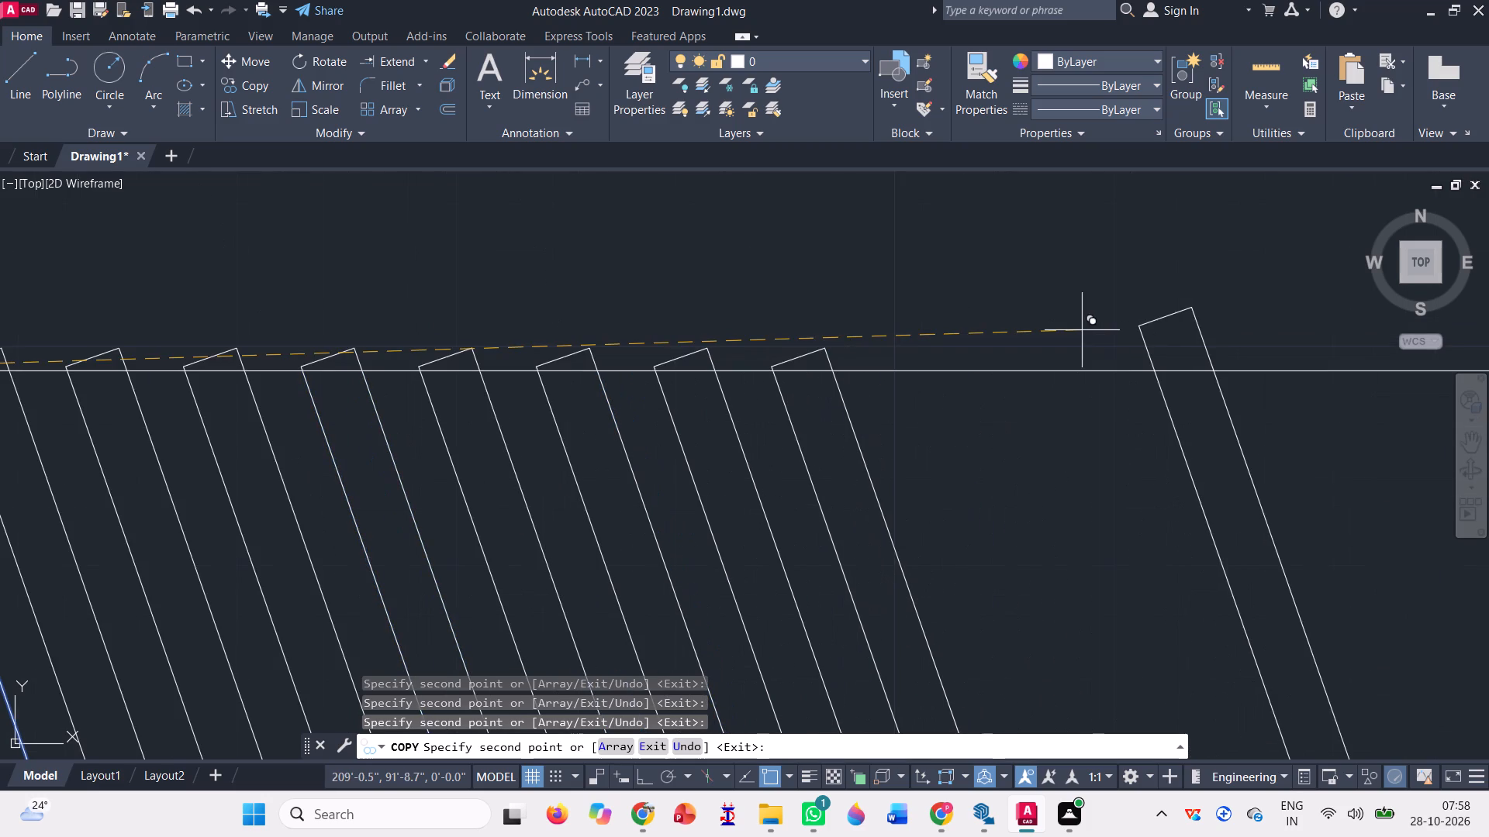
click(833, 364)
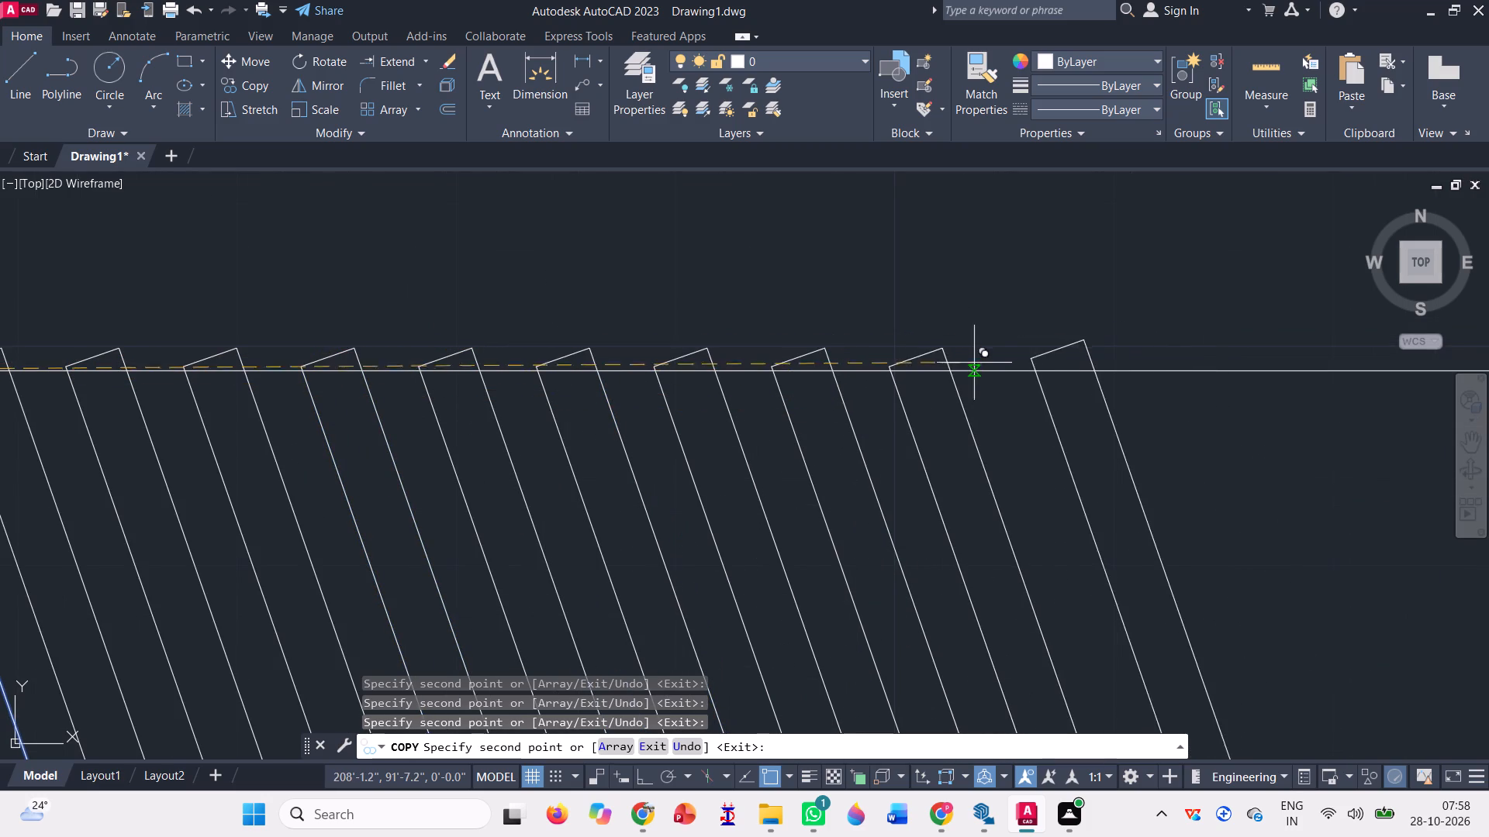
click(954, 369)
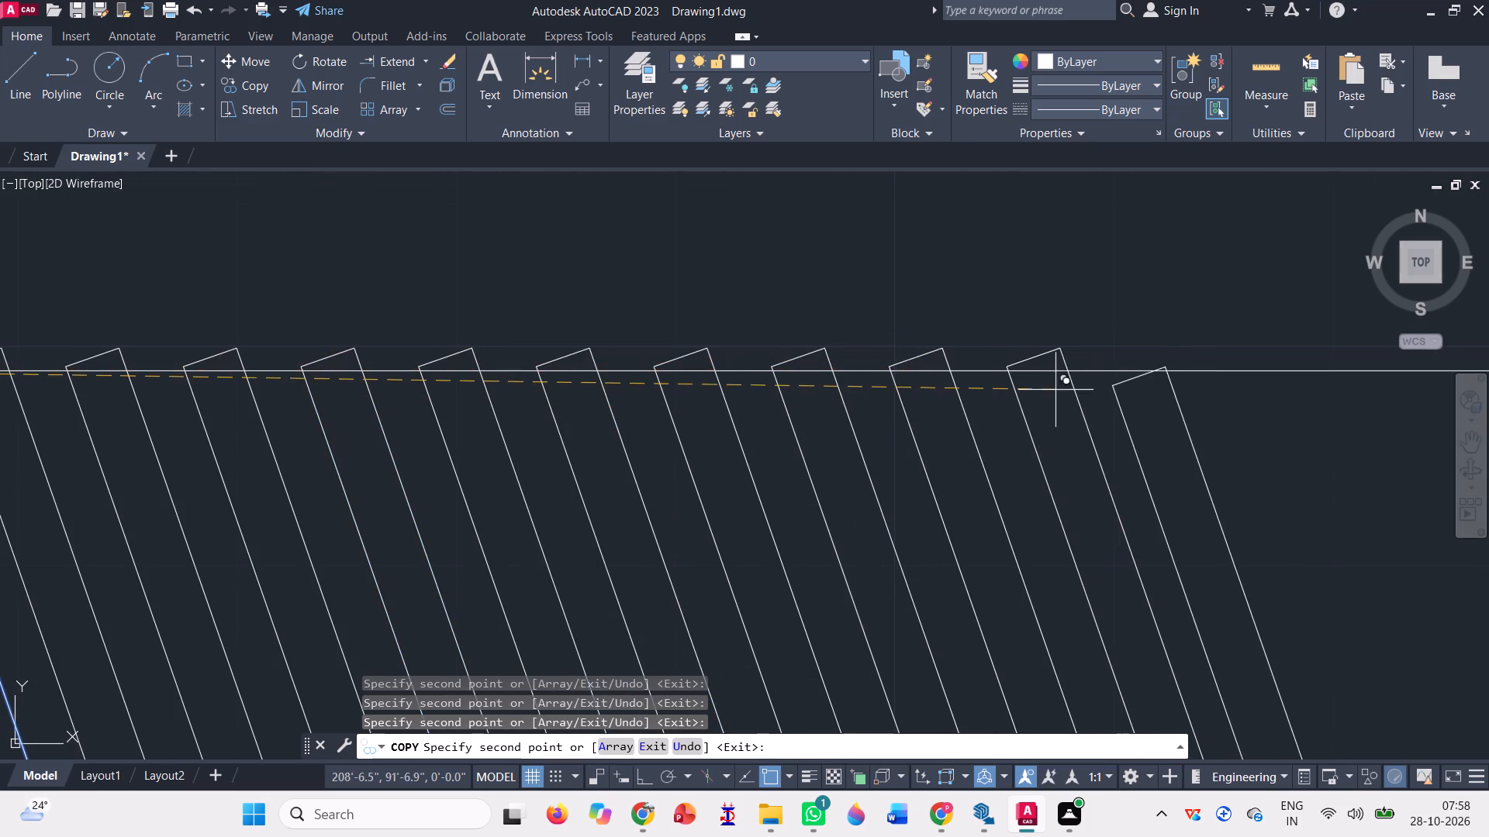
click(1067, 370)
scroll(703, 347, down, 2)
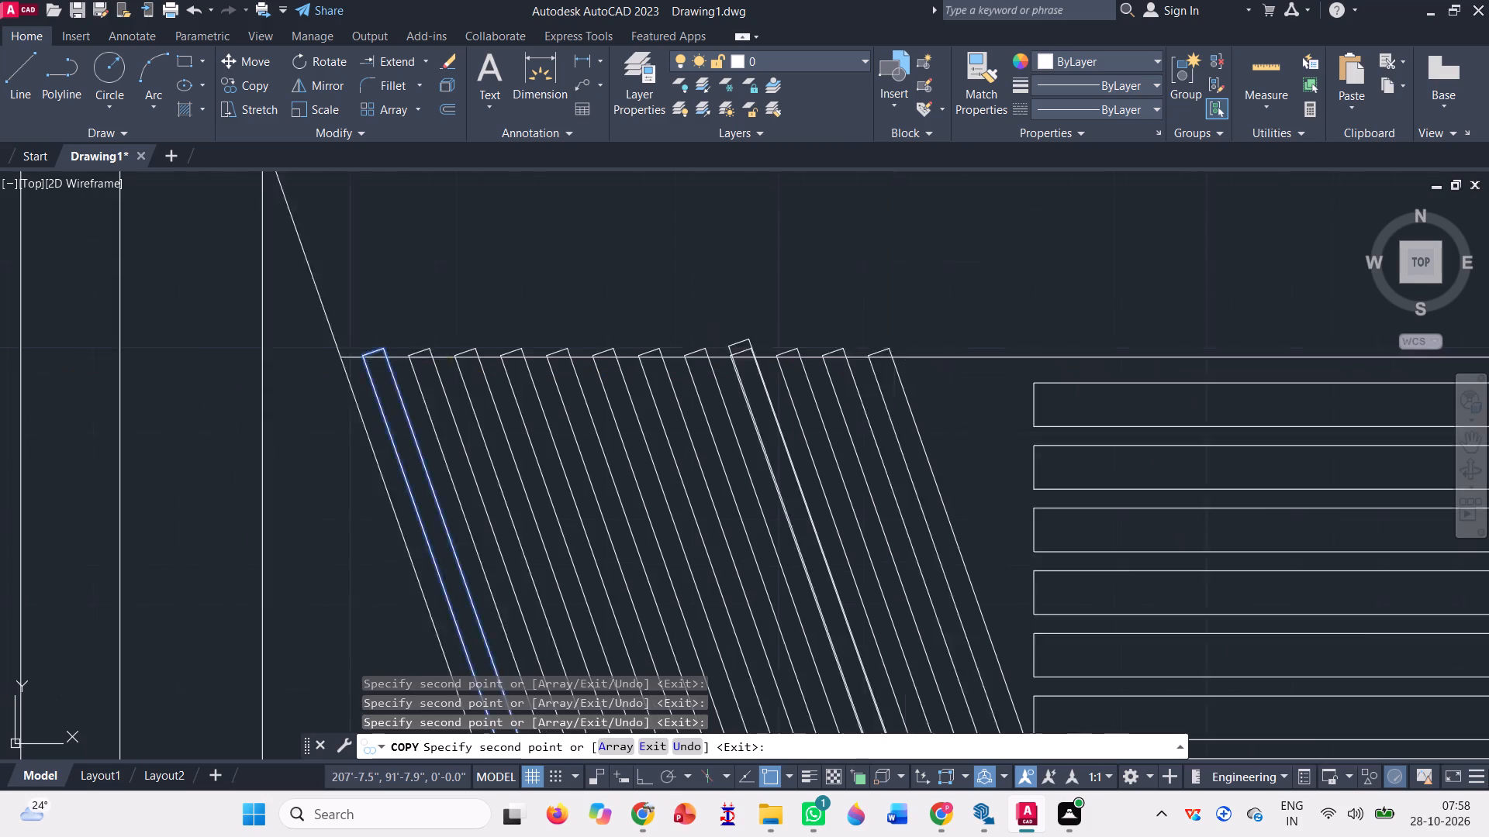
scroll(703, 347, down, 1)
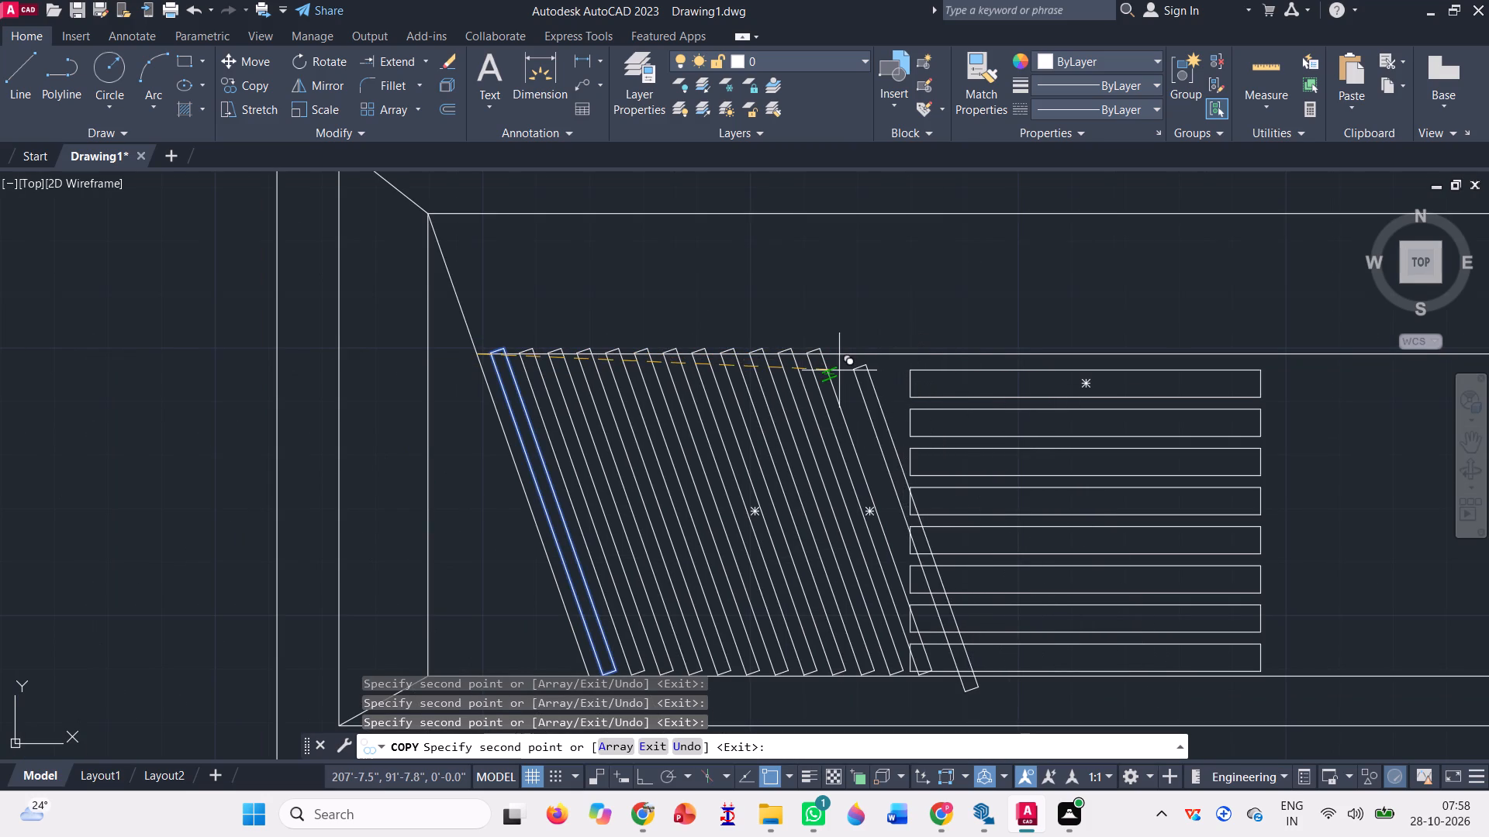
scroll(835, 365, up, 3)
click(800, 313)
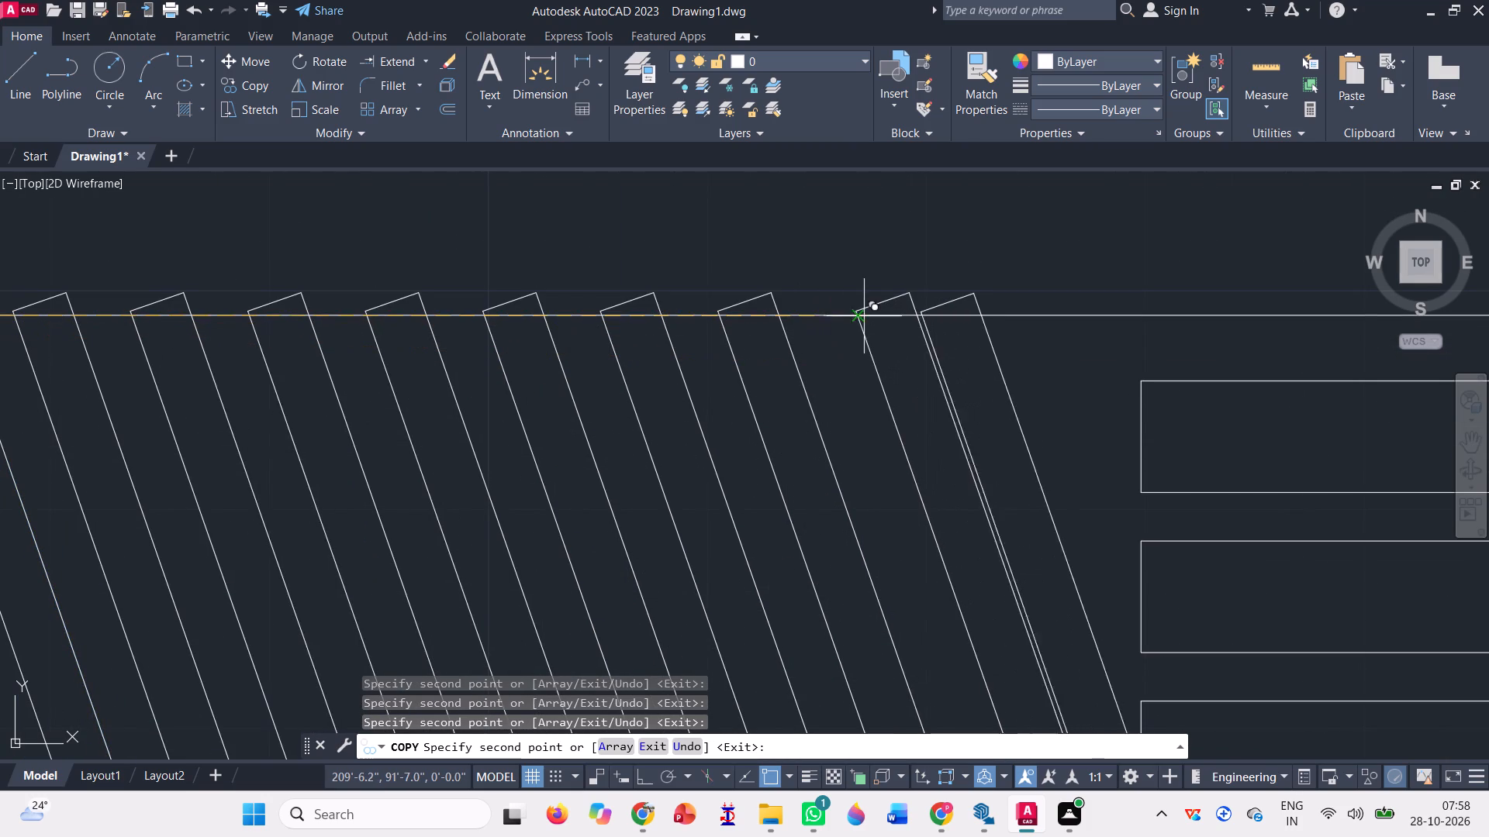
click(919, 317)
scroll(871, 329, down, 2)
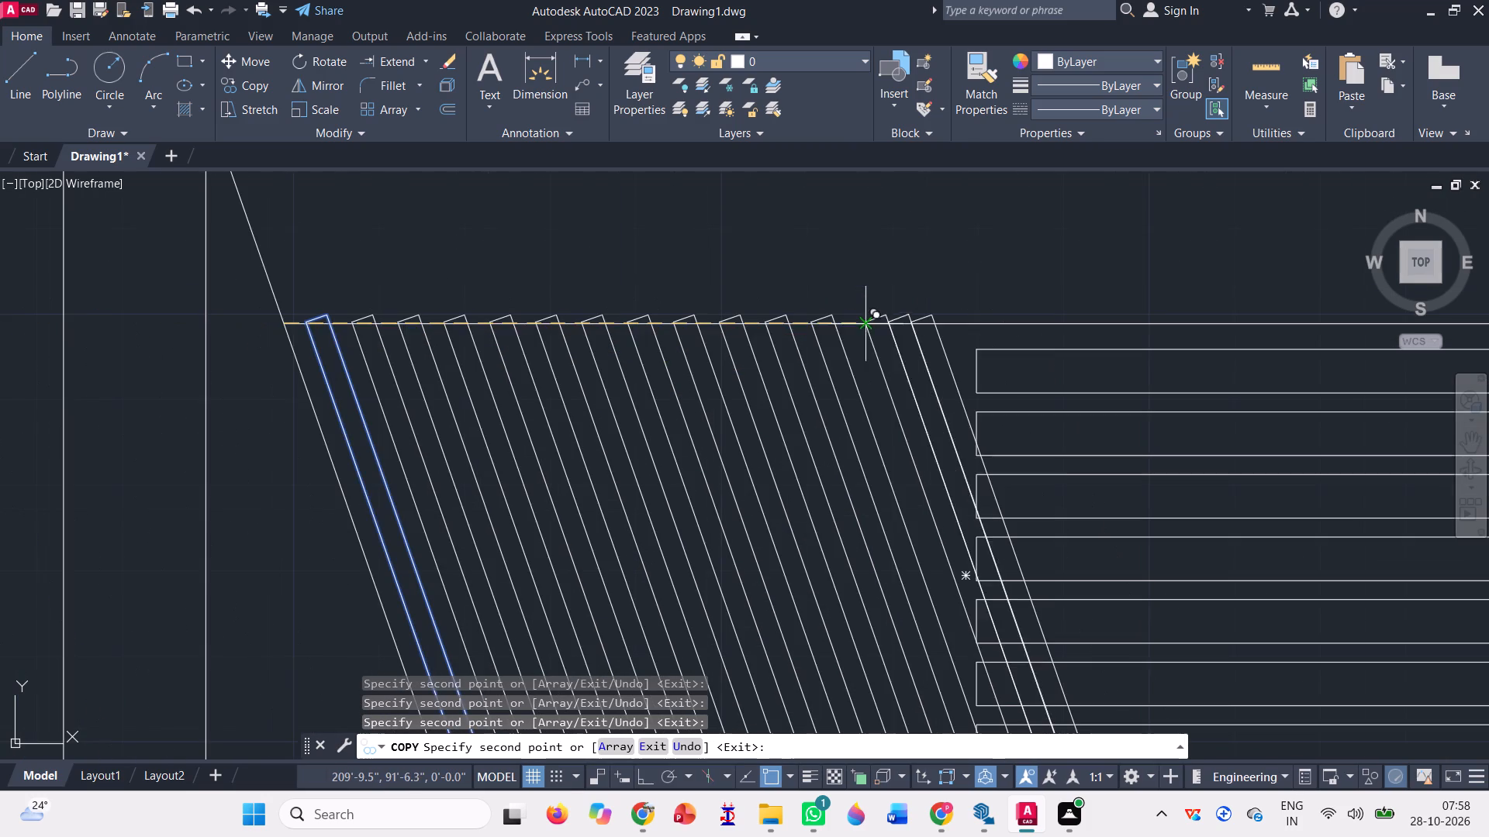
key(space)
Trim the peaked top ends of all the slanted slats with a fence just above the infill's top line.
scroll(723, 333, down, 1)
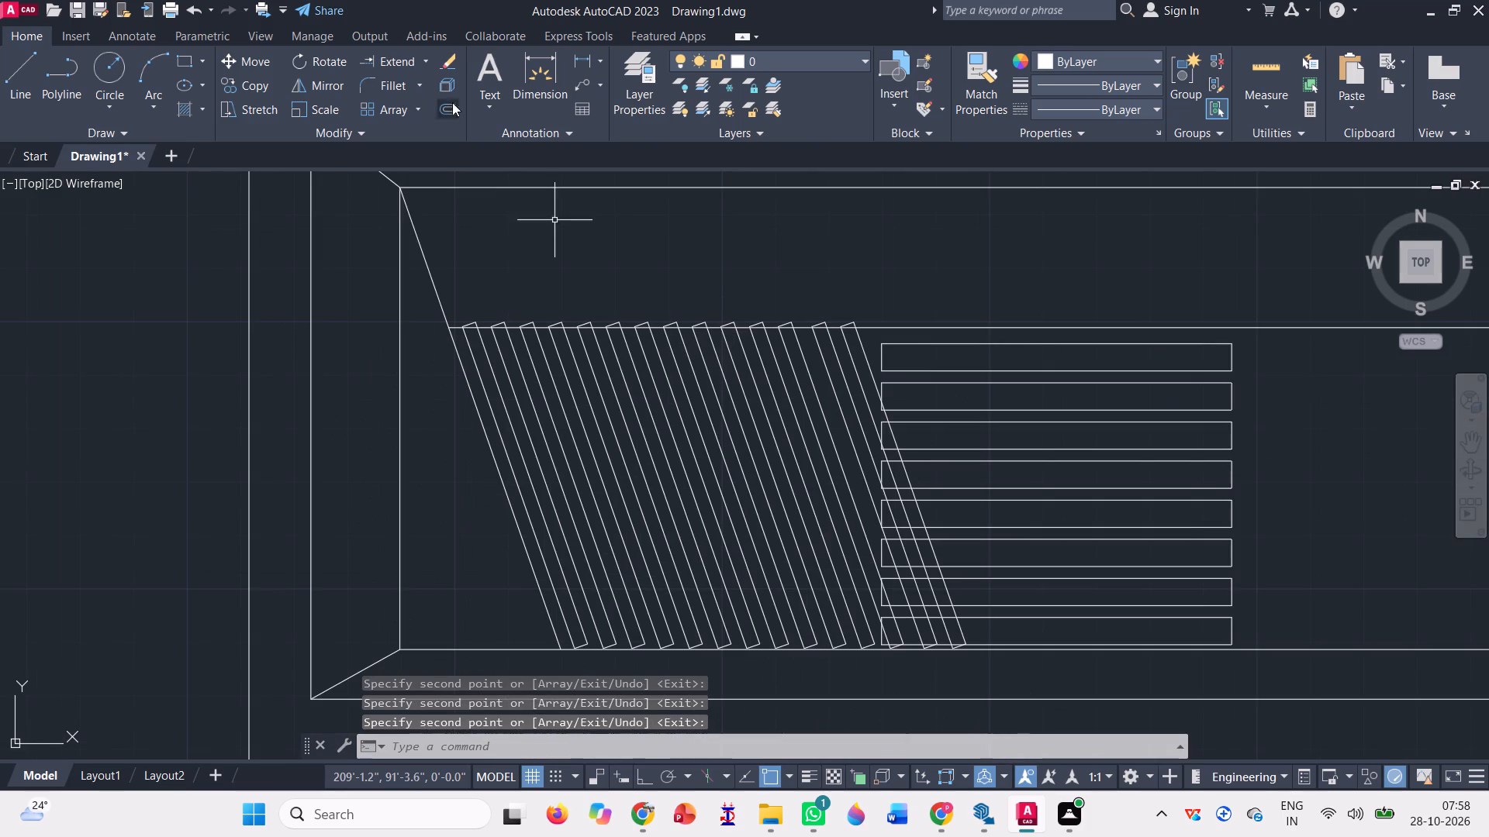
click(424, 62)
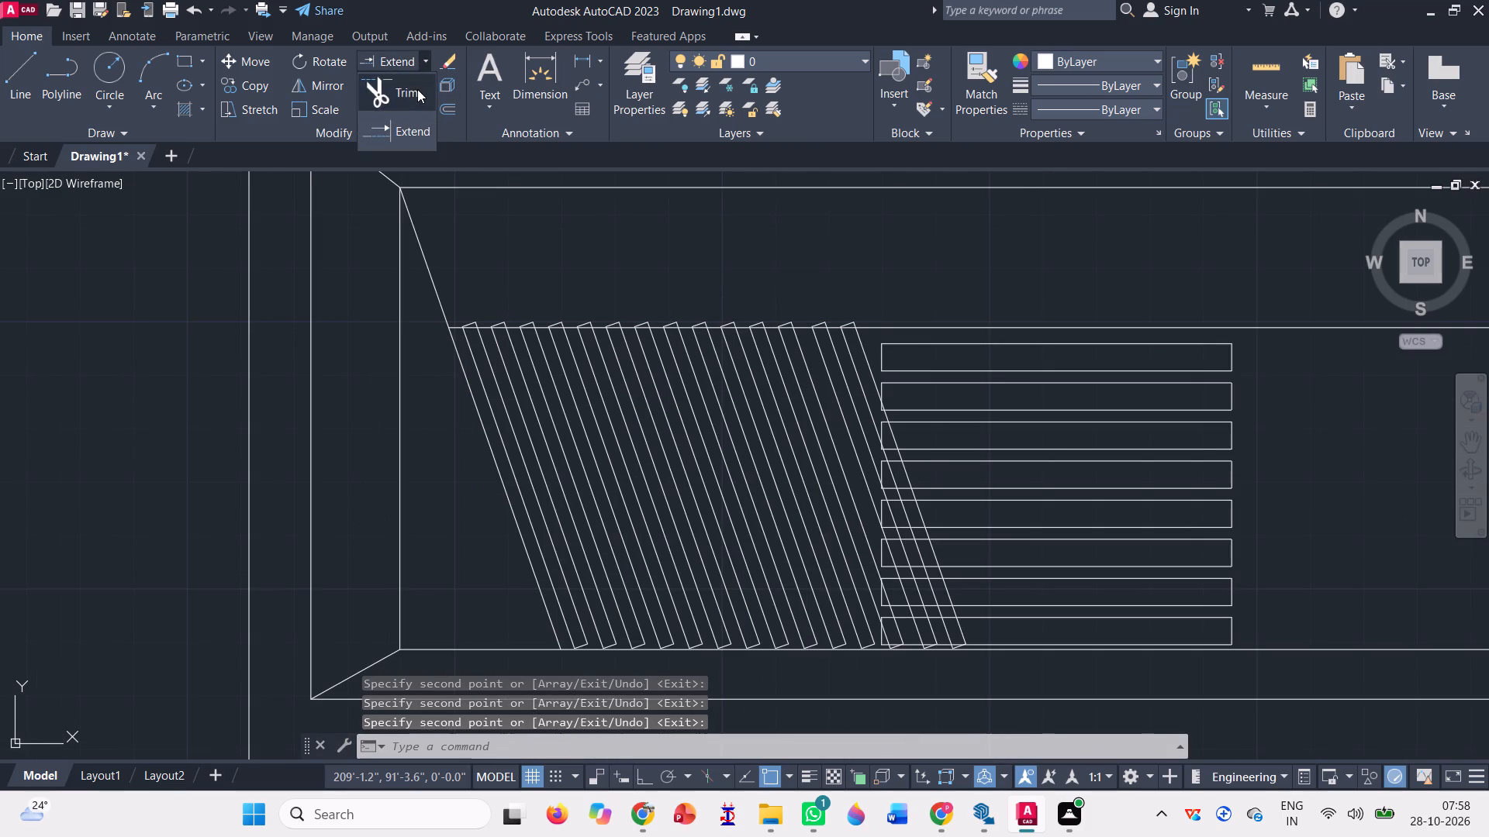
click(417, 89)
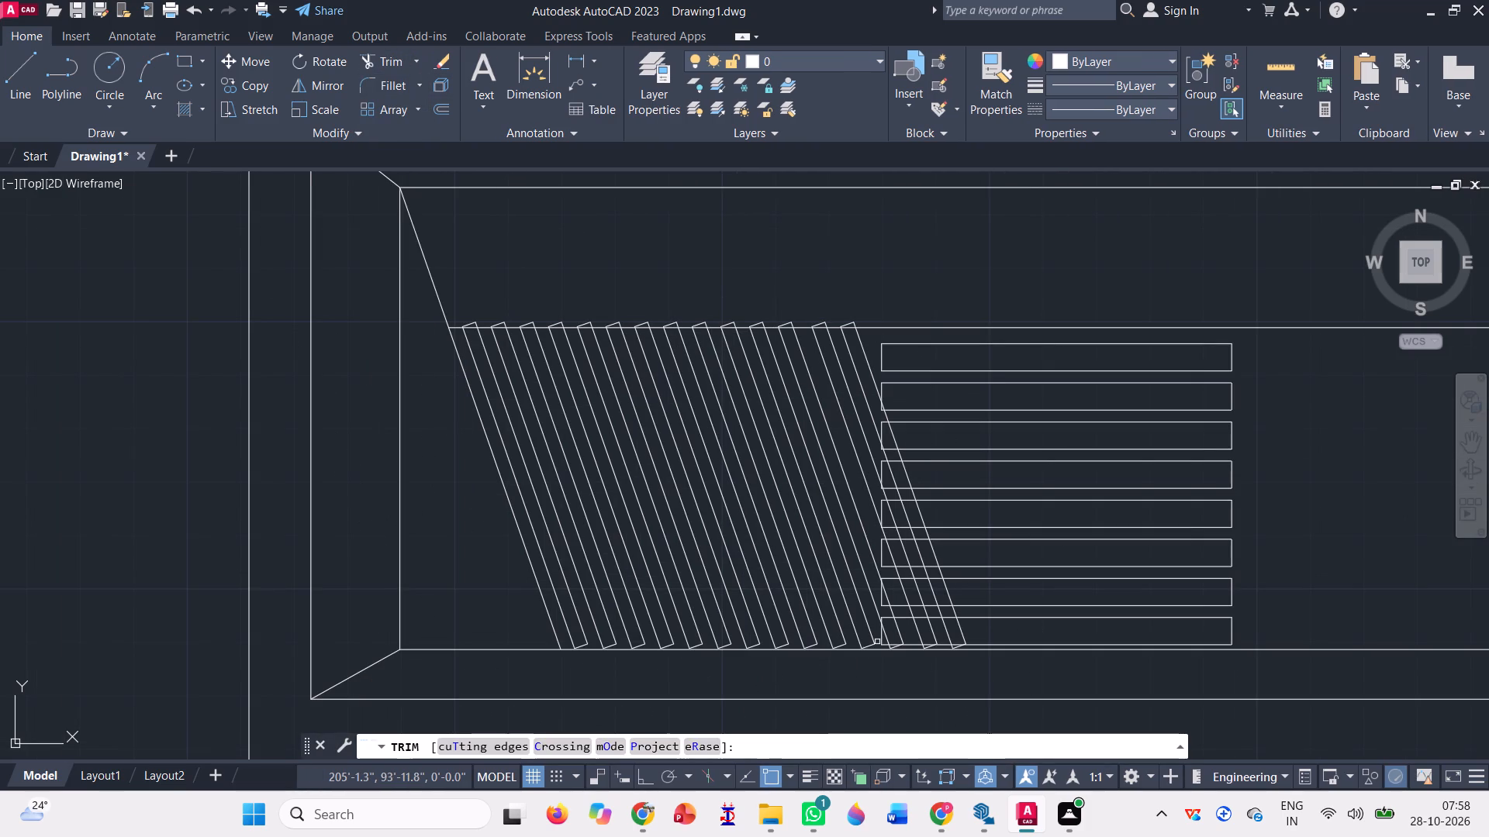
scroll(349, 330, up, 3)
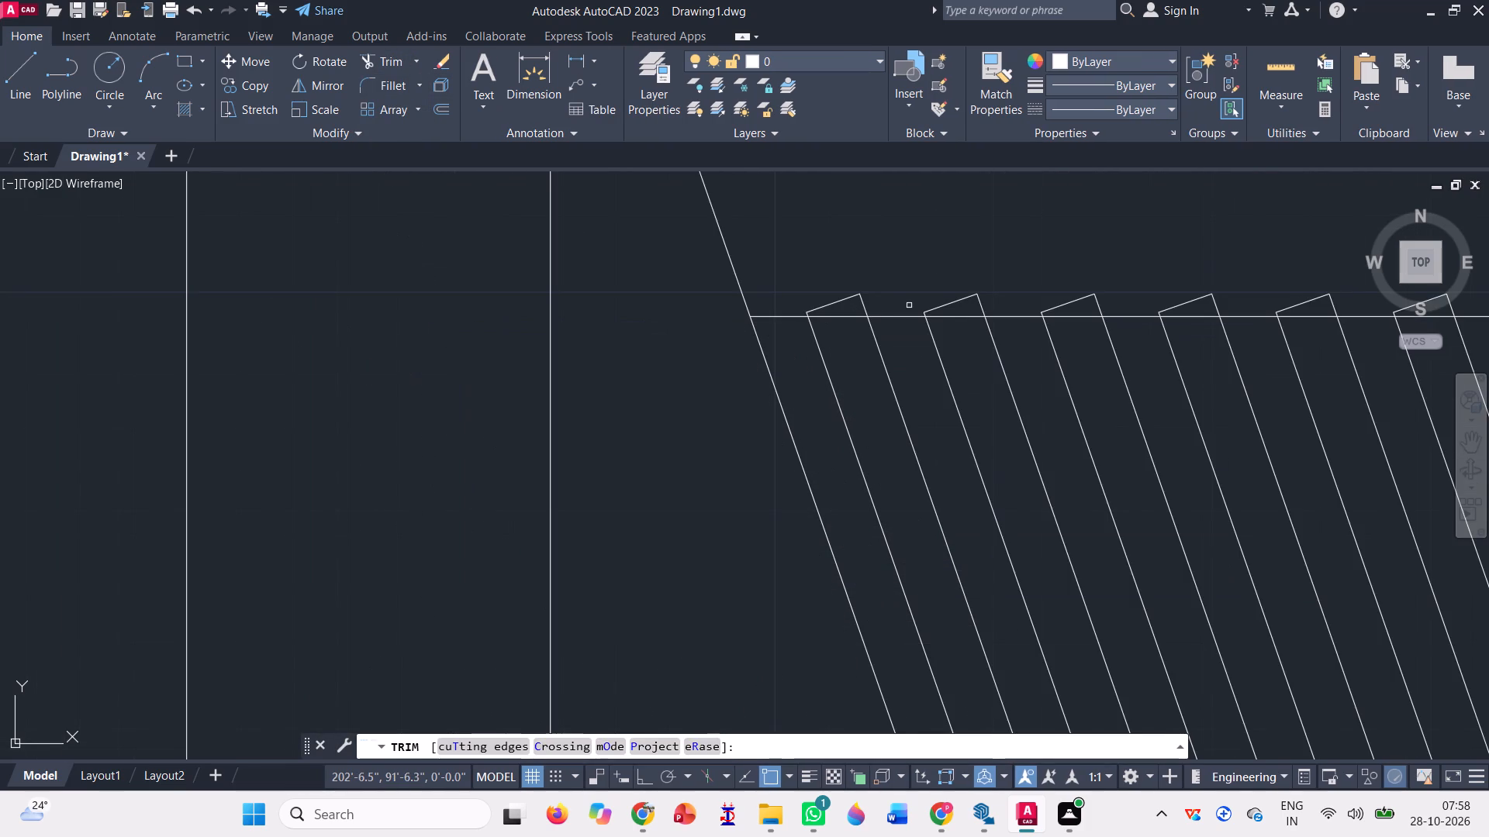
scroll(902, 303, up, 3)
click(491, 342)
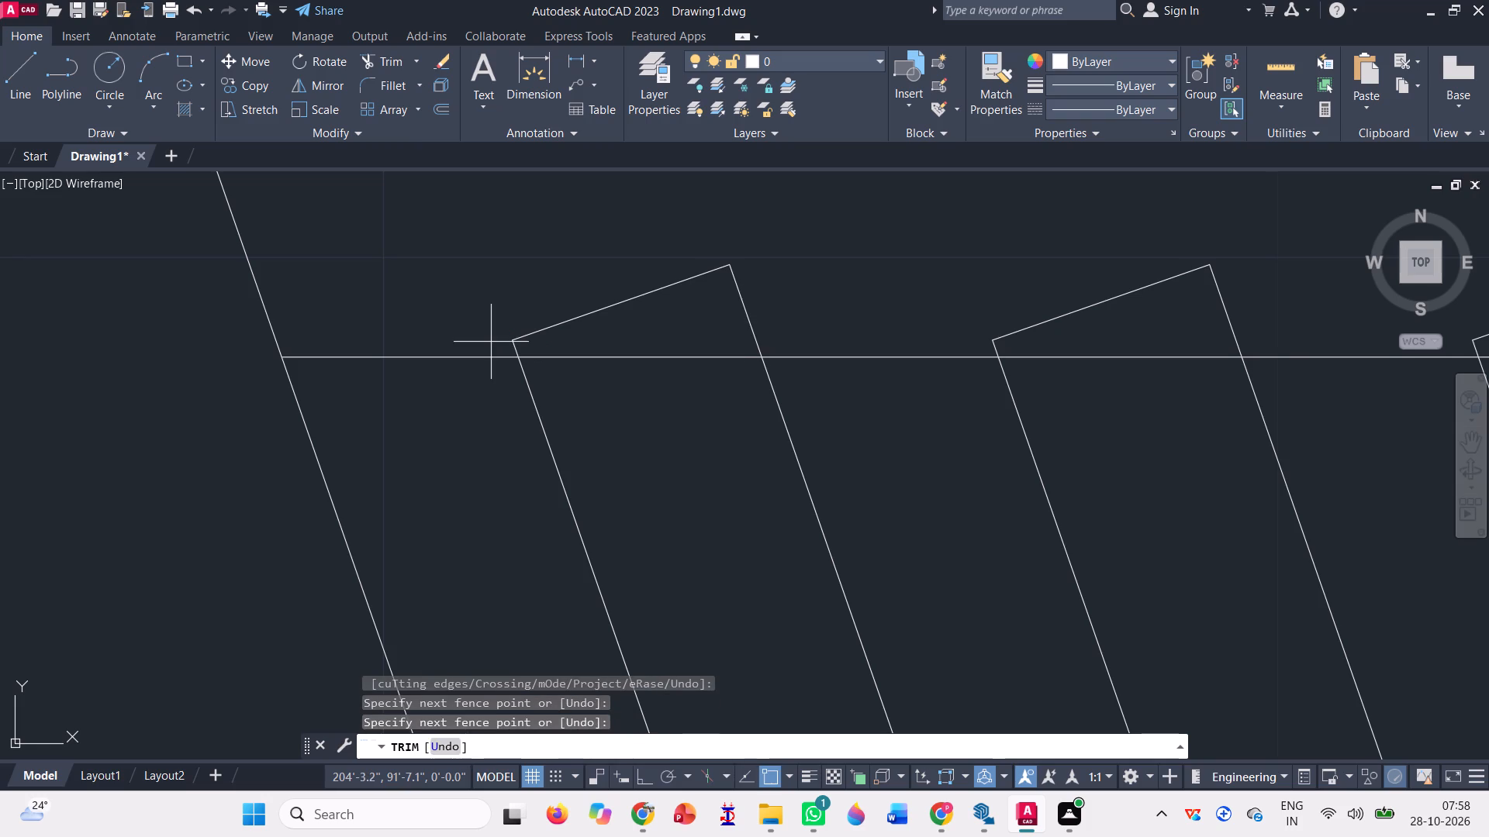
scroll(700, 325, down, 5)
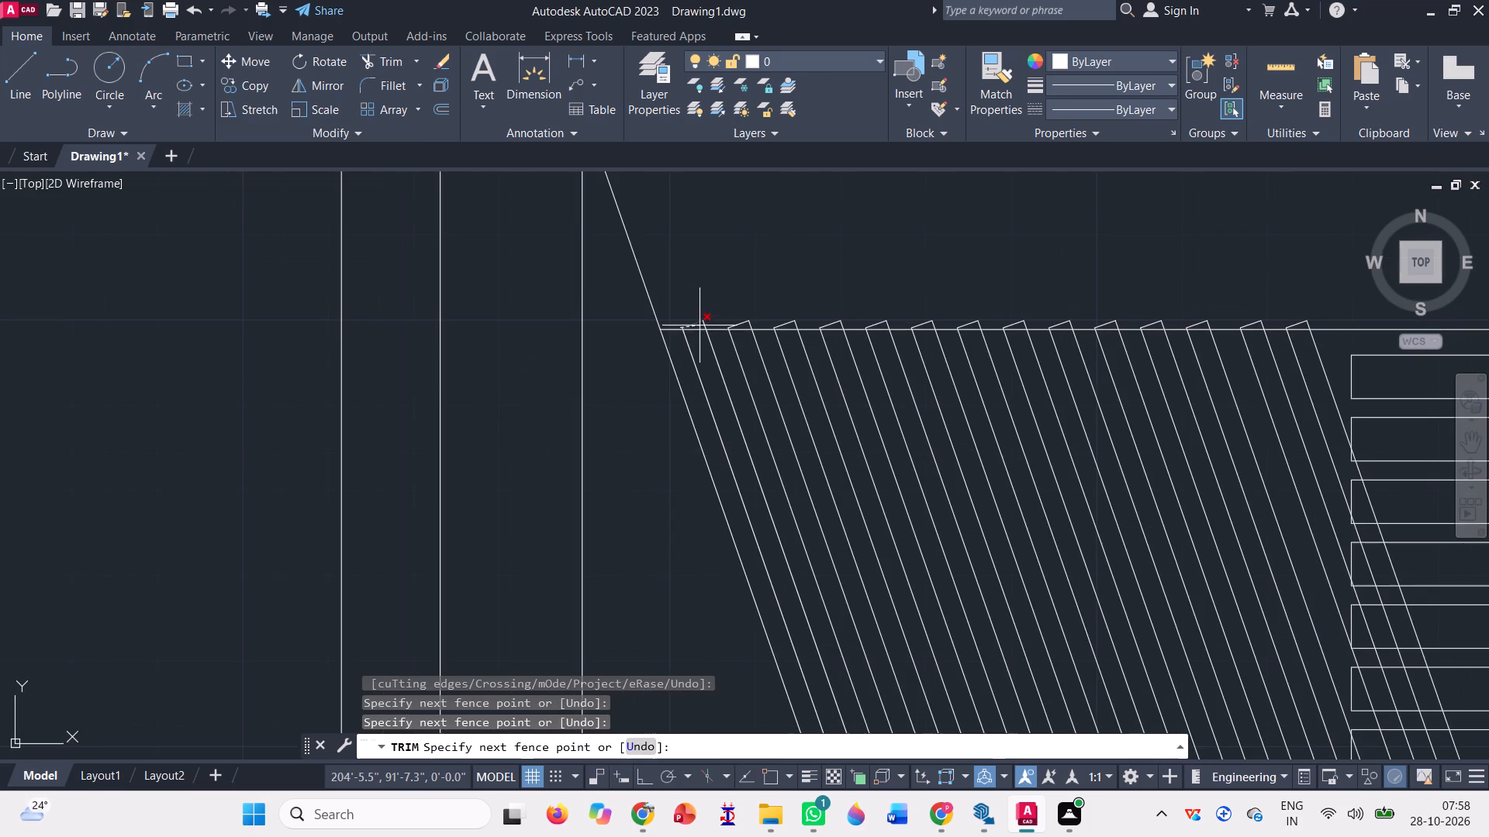
scroll(1357, 326, up, 3)
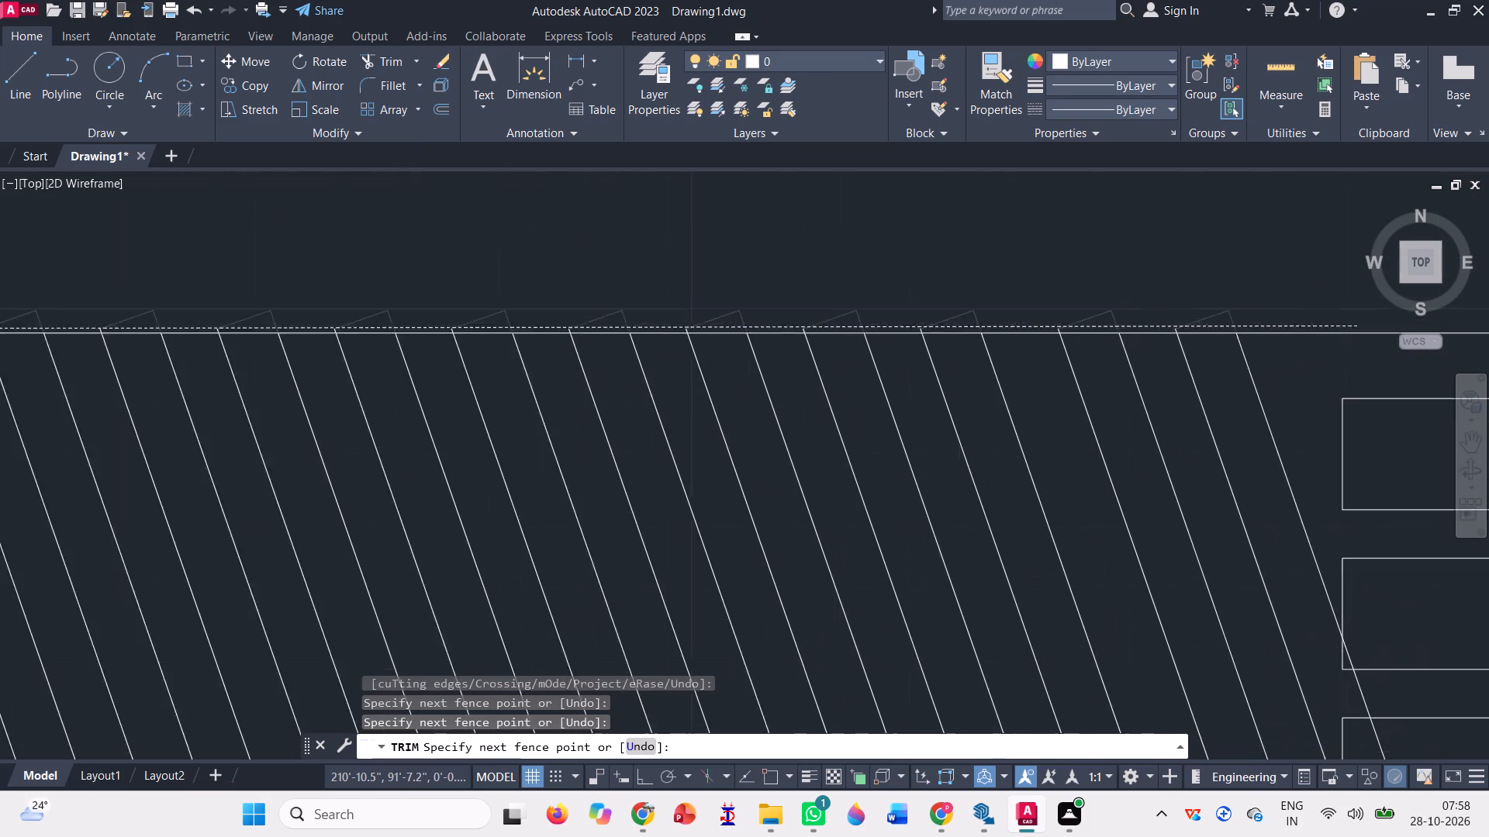
click(1265, 322)
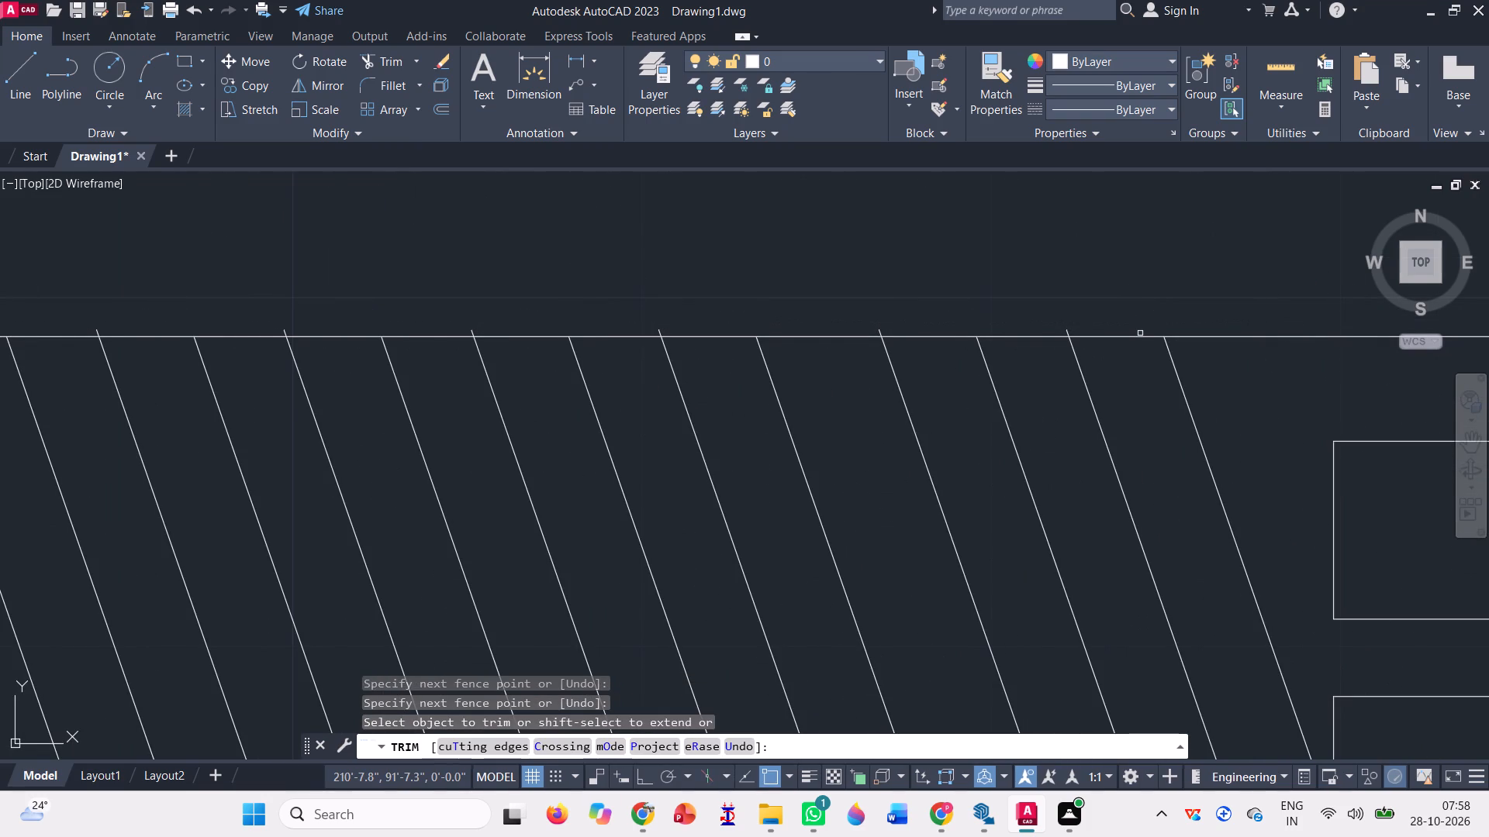
Trim the remaining short slat stubs above the infill's top line with a second fence running back west along the row.
scroll(1080, 329, up, 5)
click(969, 346)
scroll(990, 346, down, 4)
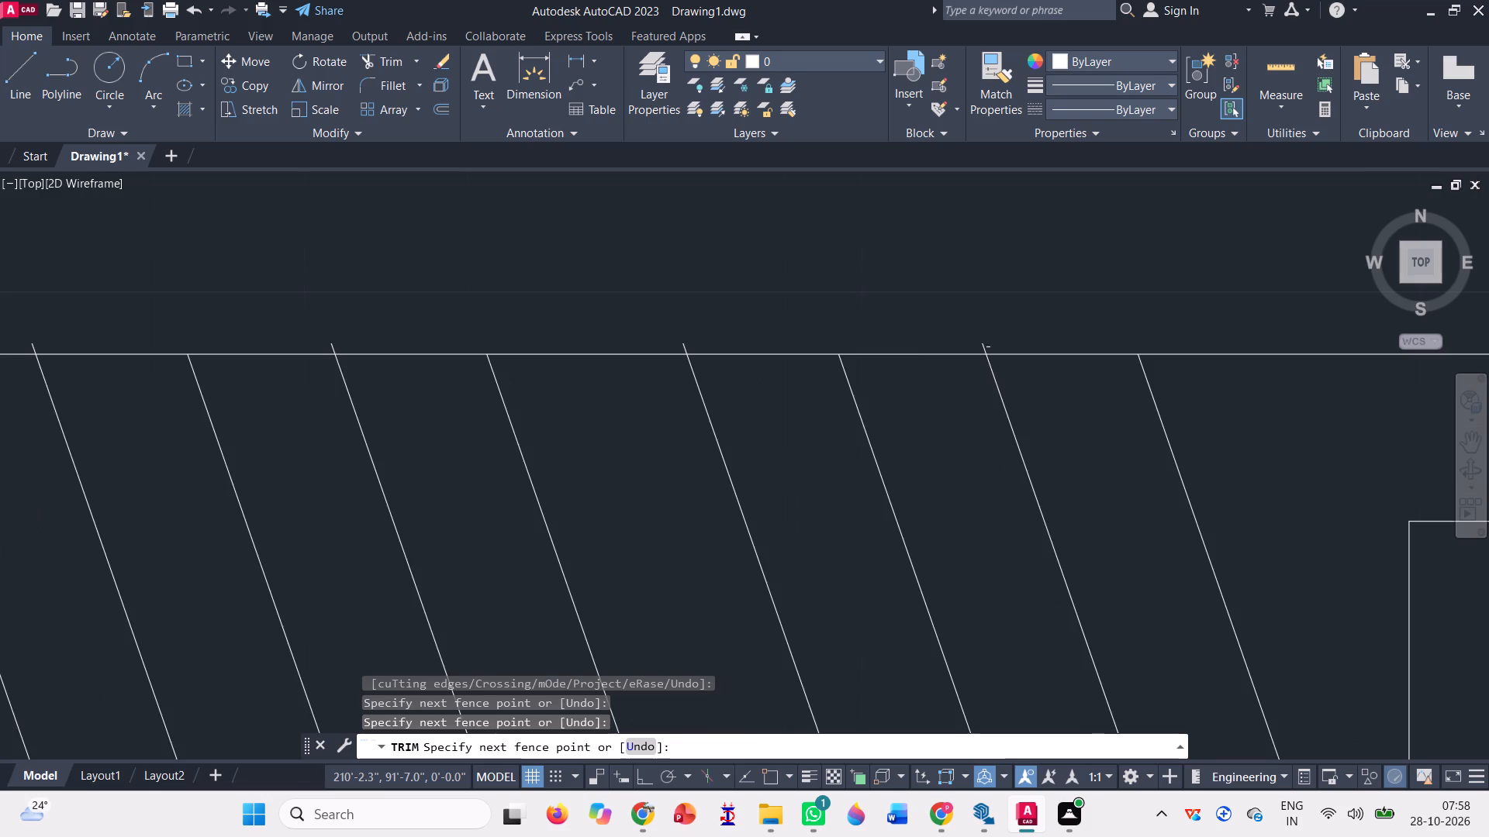
scroll(973, 336, down, 4)
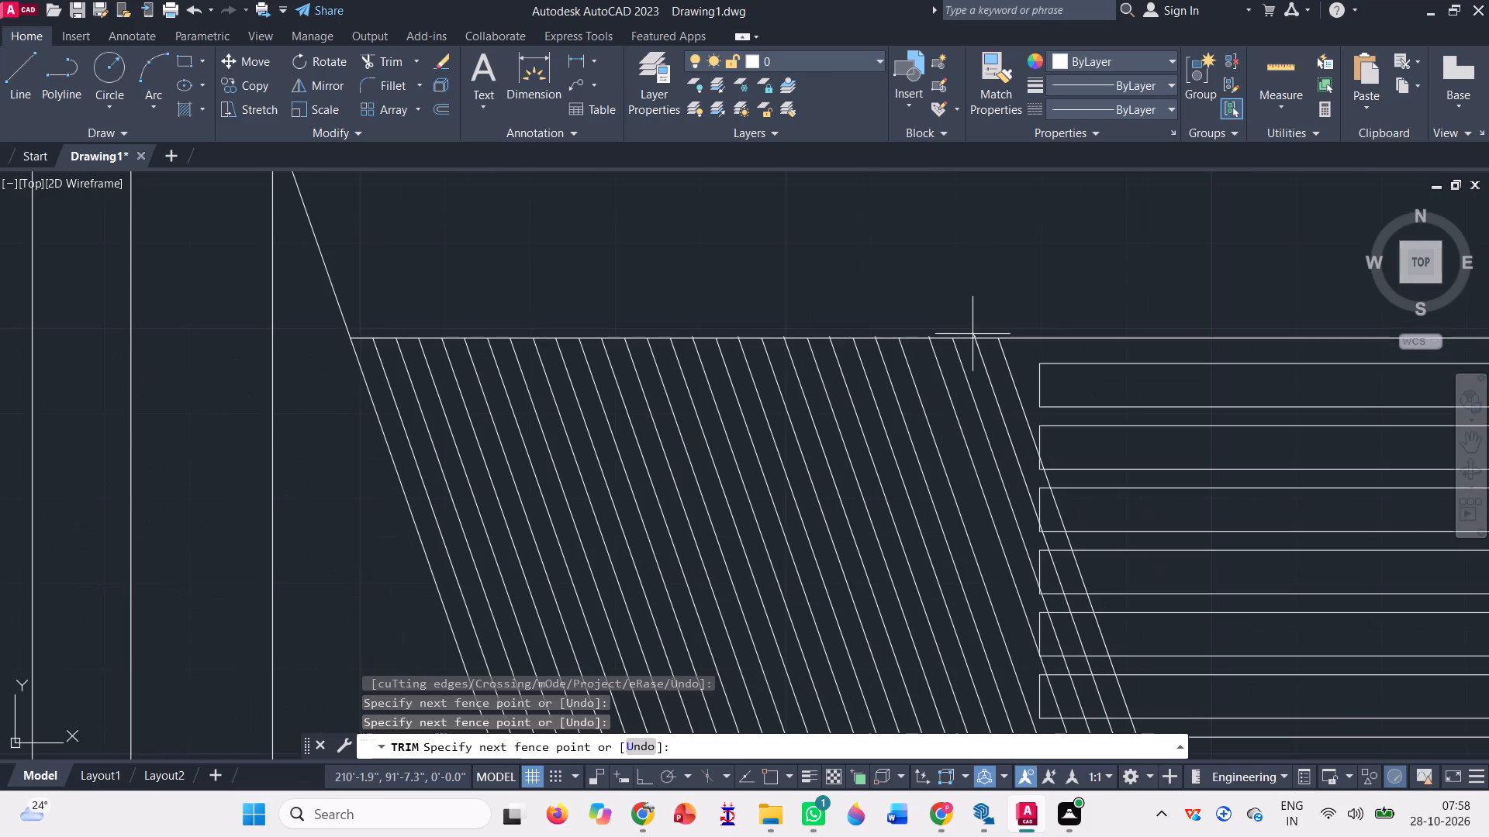
scroll(392, 317, up, 3)
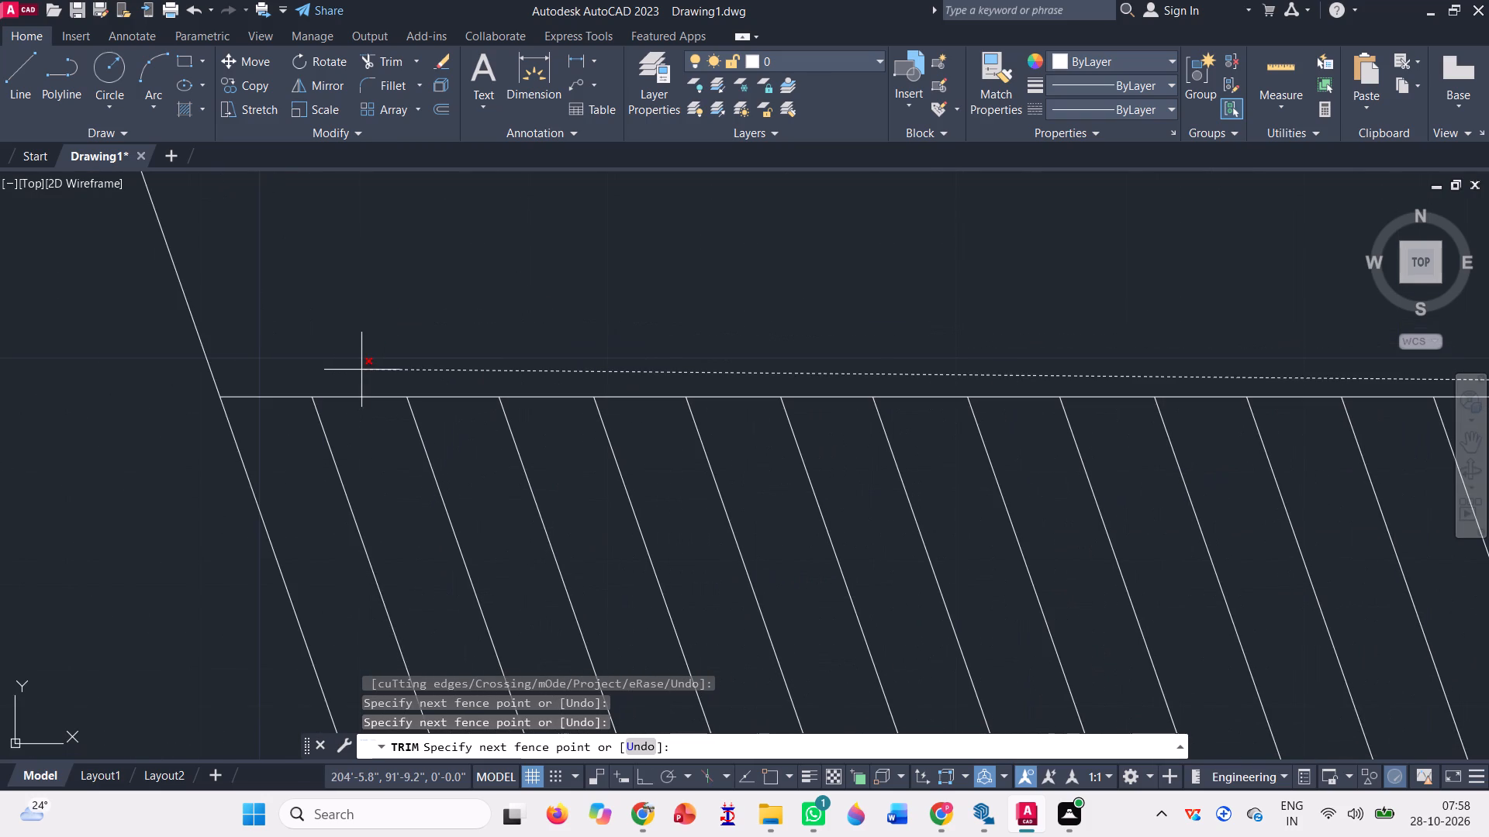
scroll(359, 373, up, 3)
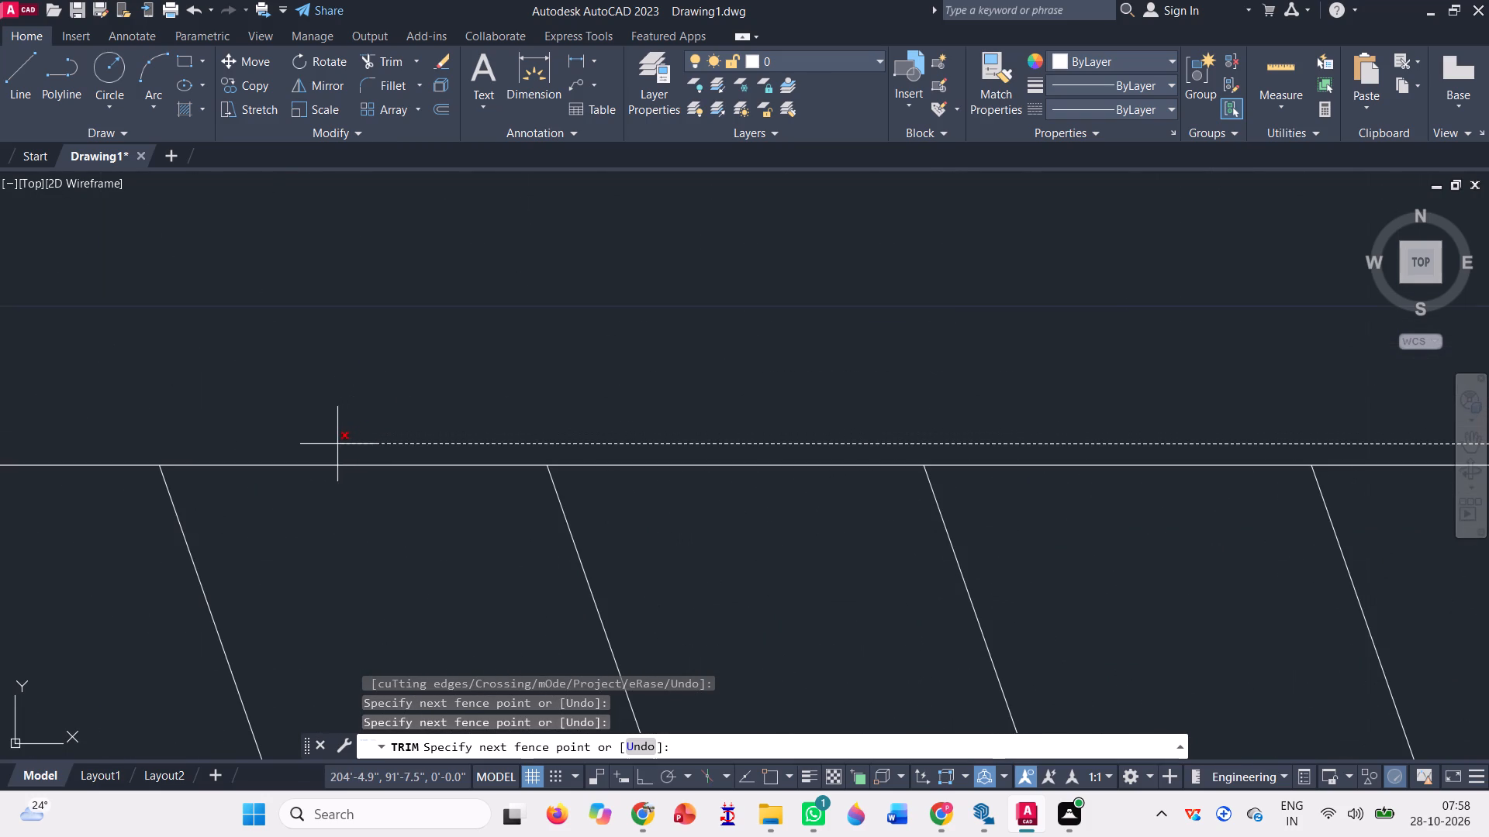
click(336, 444)
scroll(335, 422, down, 3)
scroll(423, 363, down, 3)
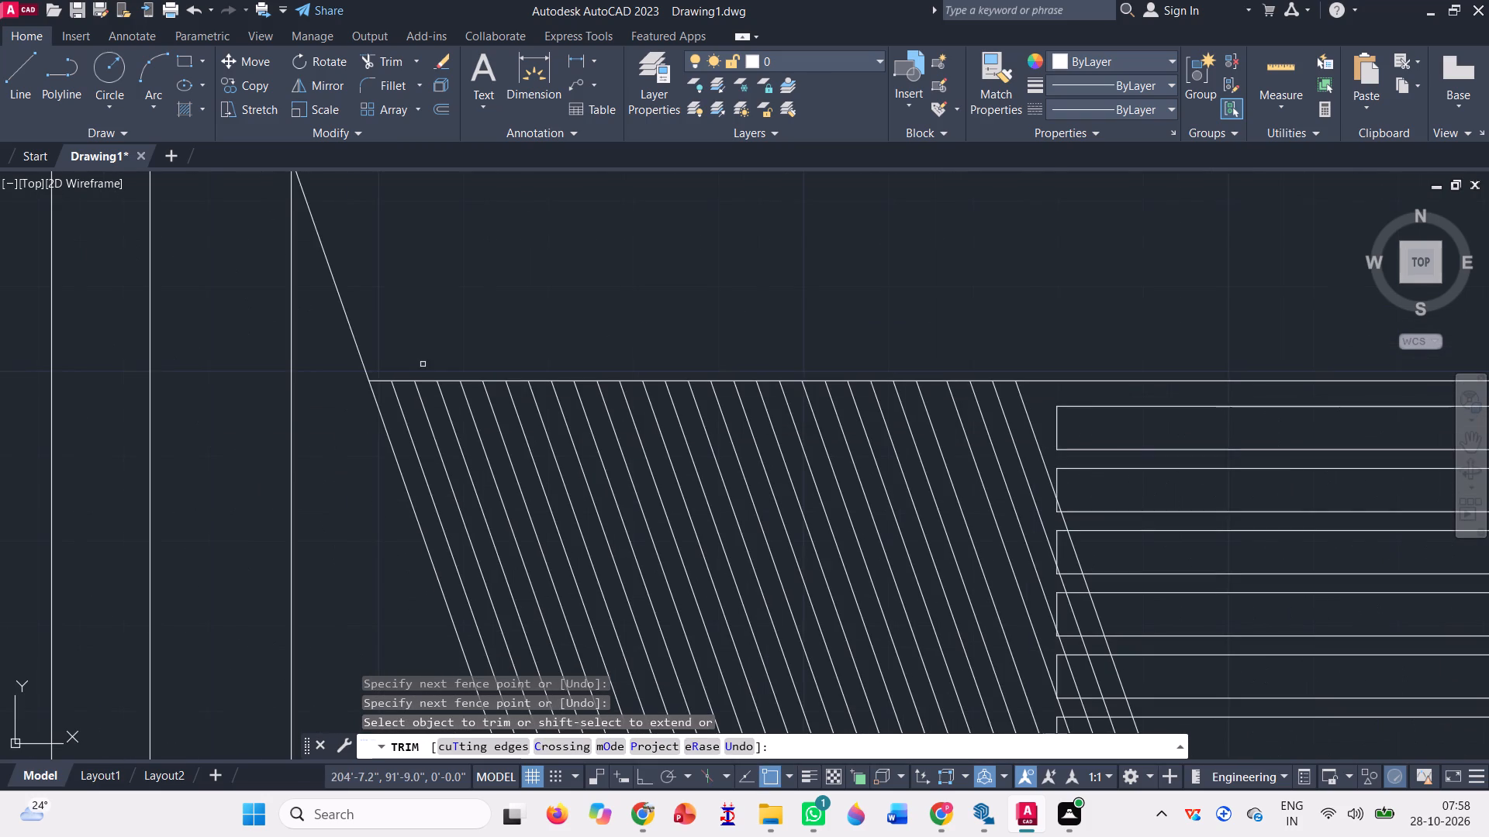
Trim away the bottom end caps of the five westernmost slanted slats, just above the infill's base line.
scroll(703, 323, down, 3)
scroll(728, 466, up, 3)
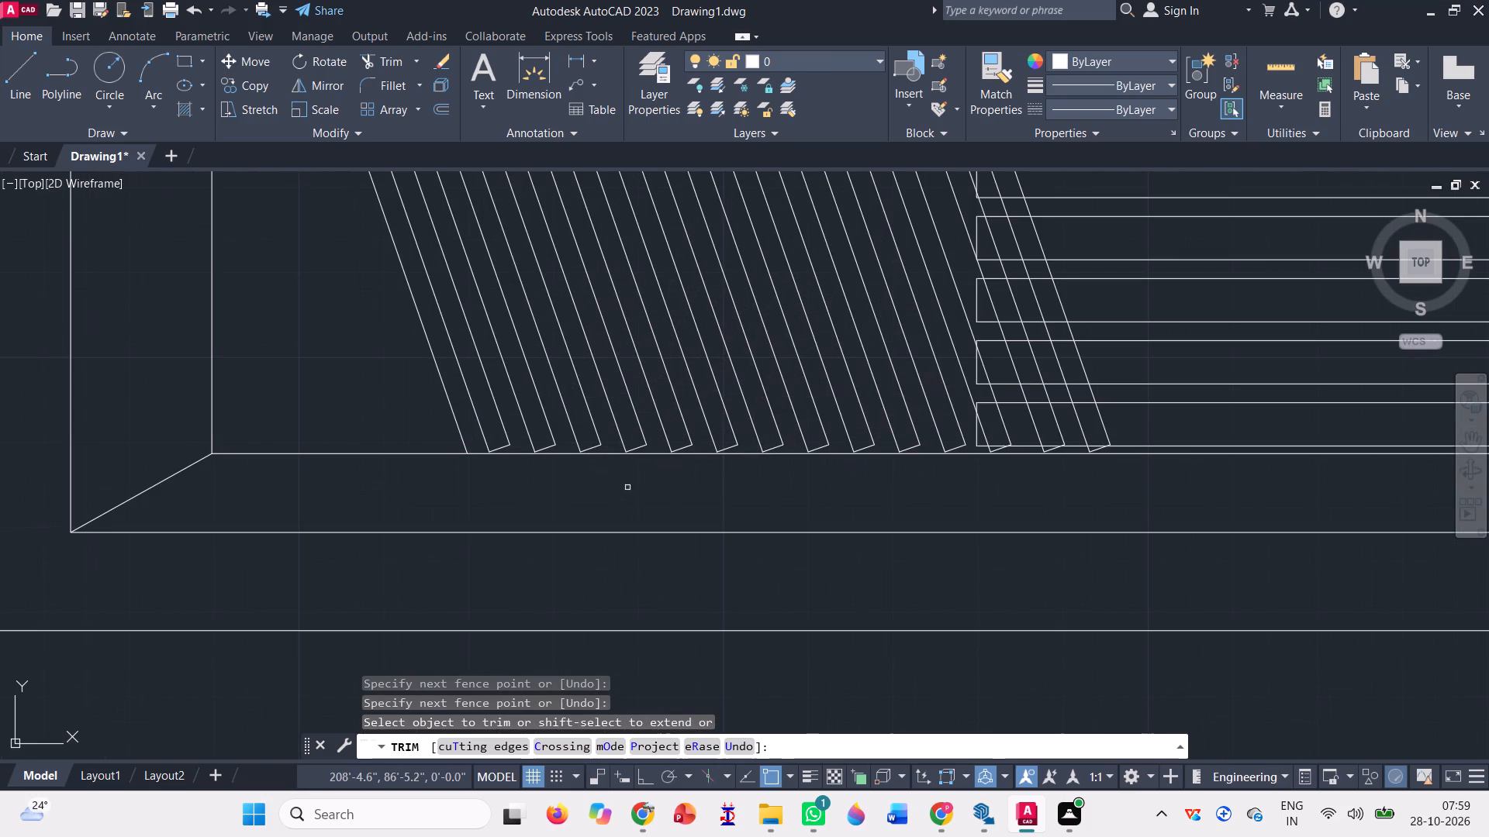
scroll(508, 464, up, 3)
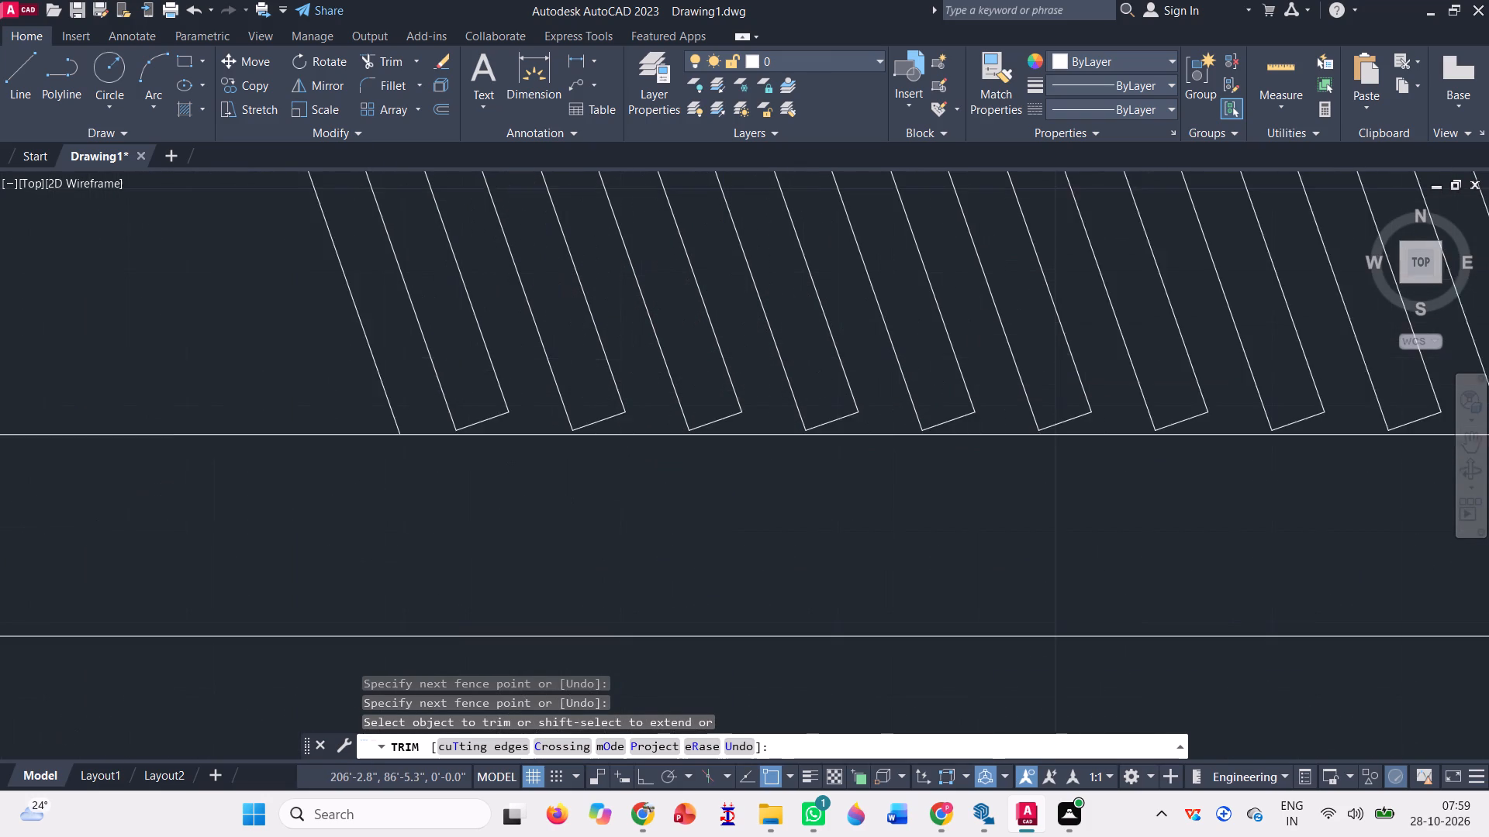
click(474, 395)
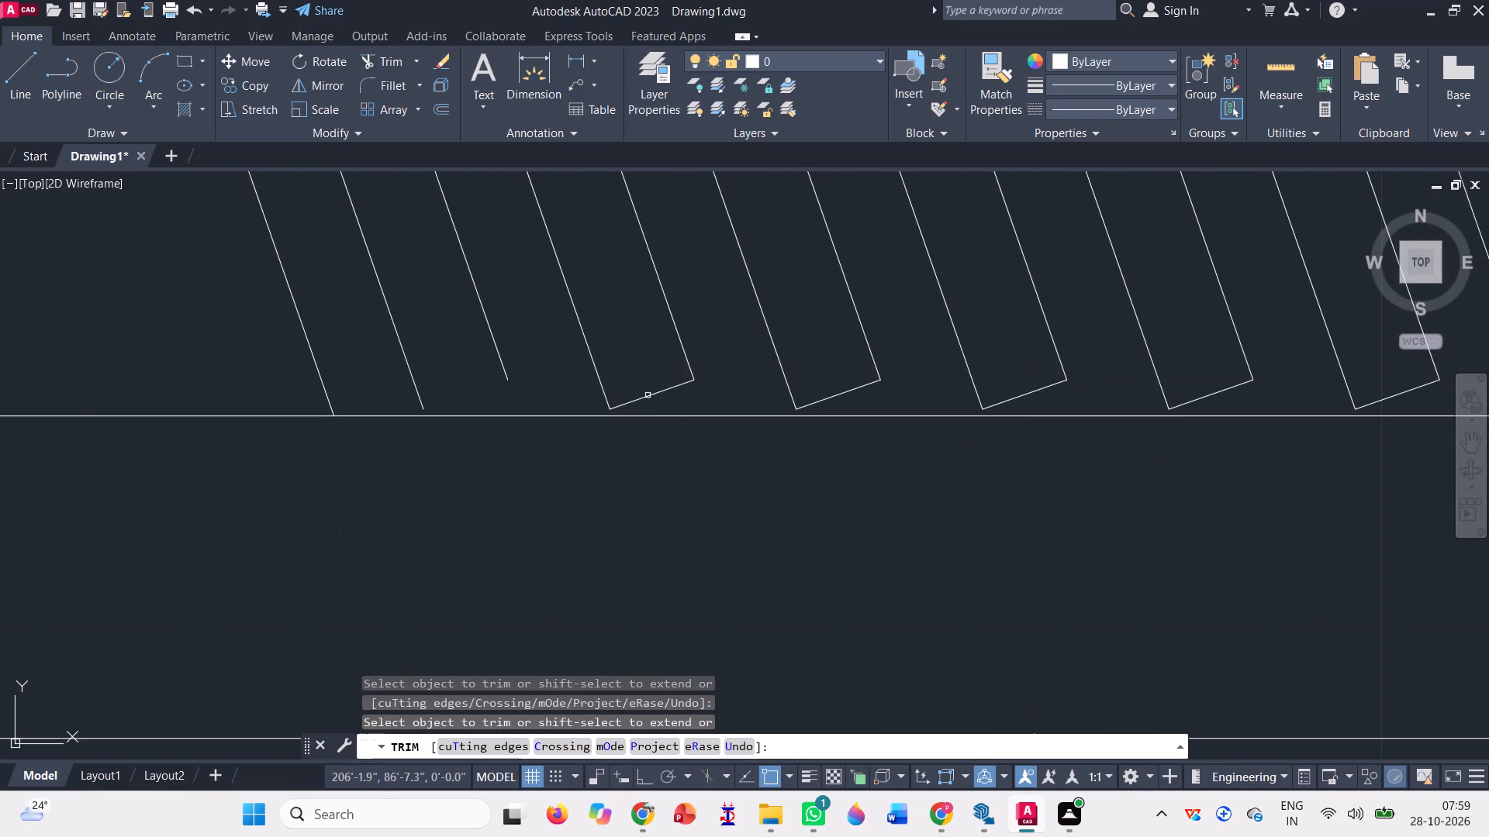
click(646, 391)
click(661, 404)
click(832, 396)
click(1027, 405)
click(1024, 391)
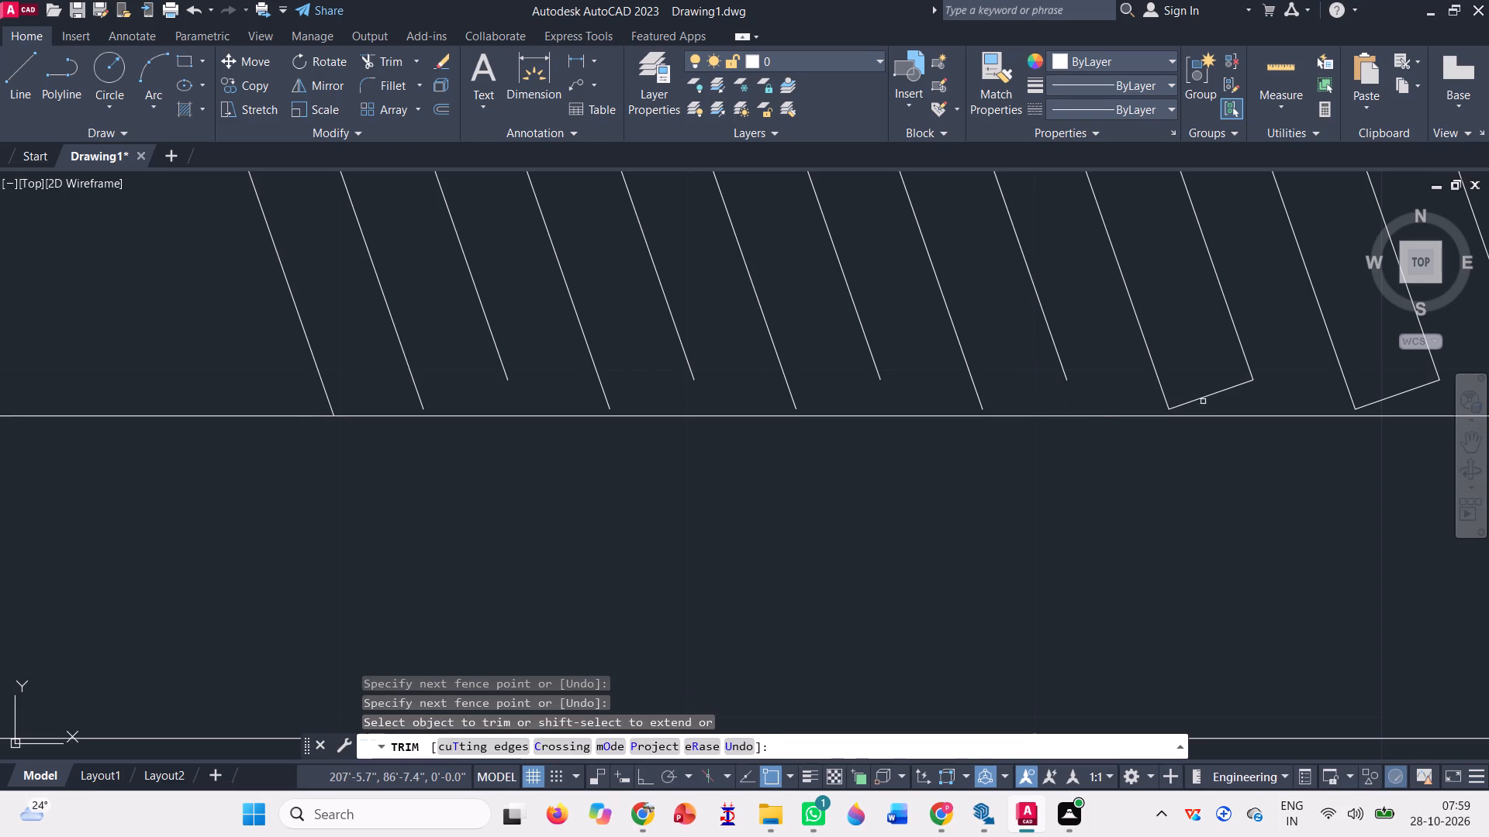
click(1206, 389)
click(1208, 401)
Trim away the bottom end caps of the next six slanted slats eastward, up to the stacked horizontal slats.
scroll(674, 415, down, 3)
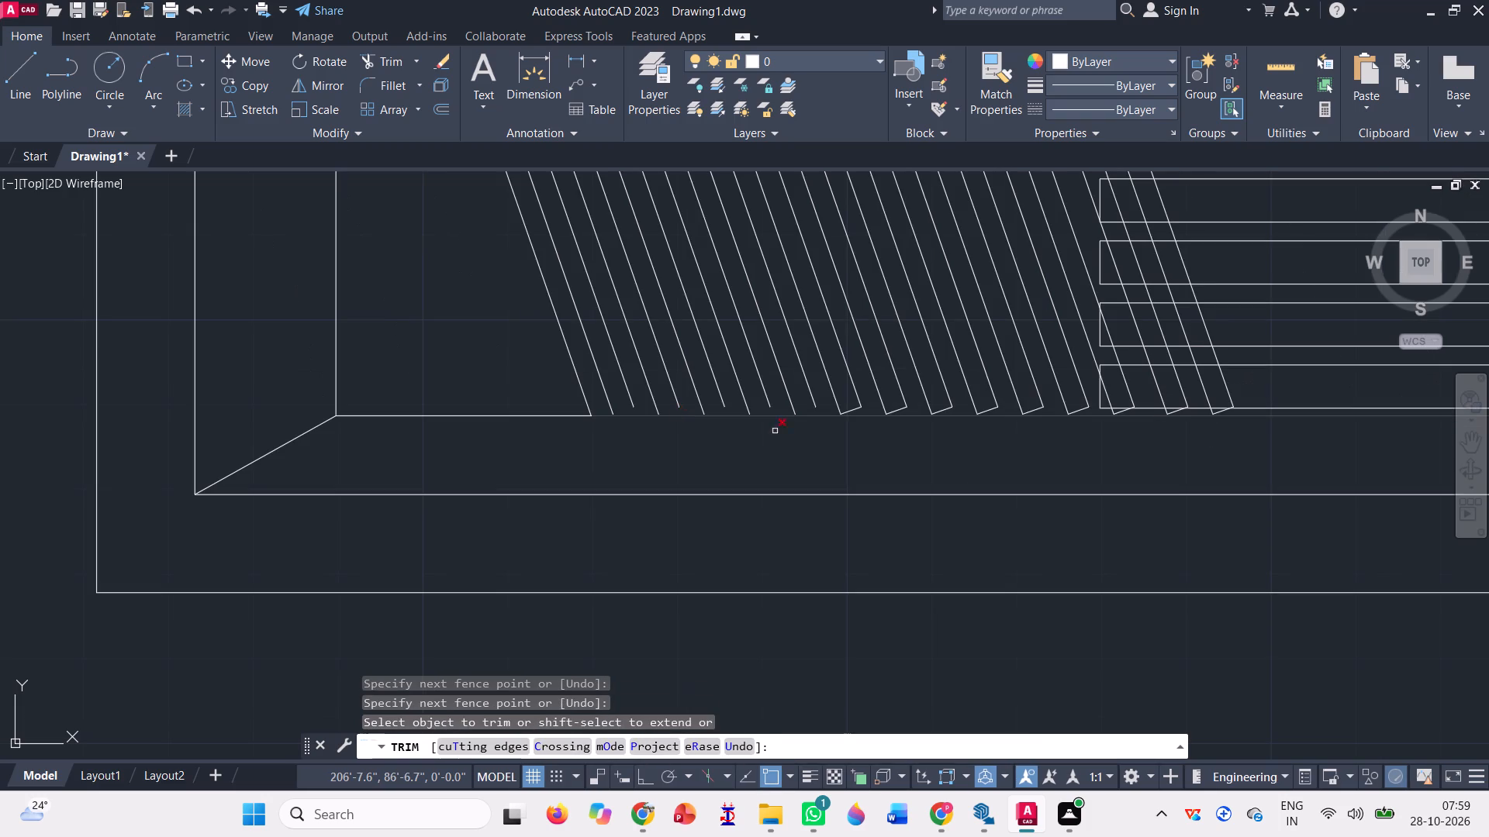
scroll(1137, 376, up, 3)
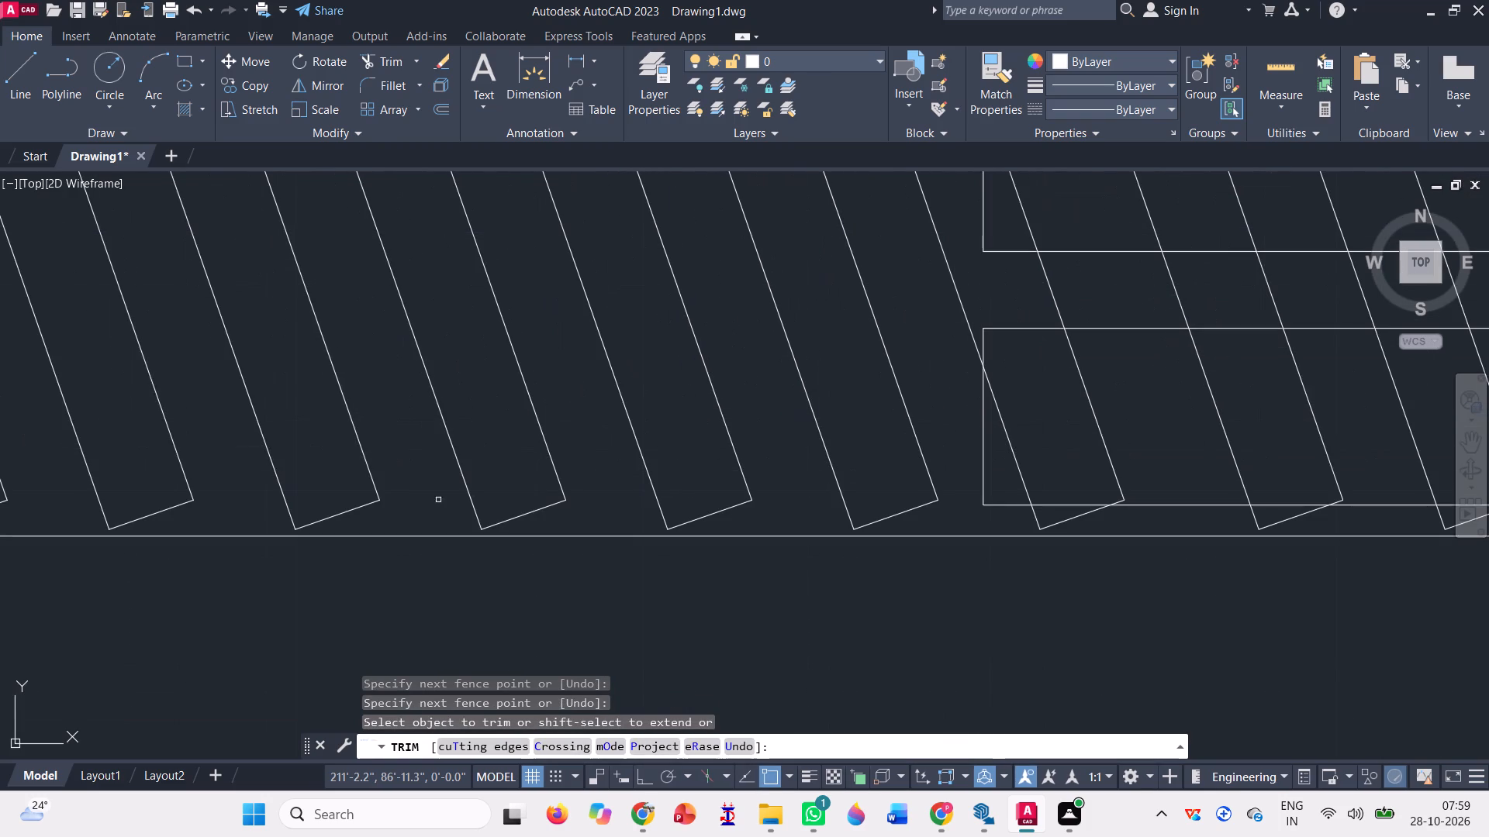
scroll(208, 485, down, 1)
scroll(808, 522, down, 1)
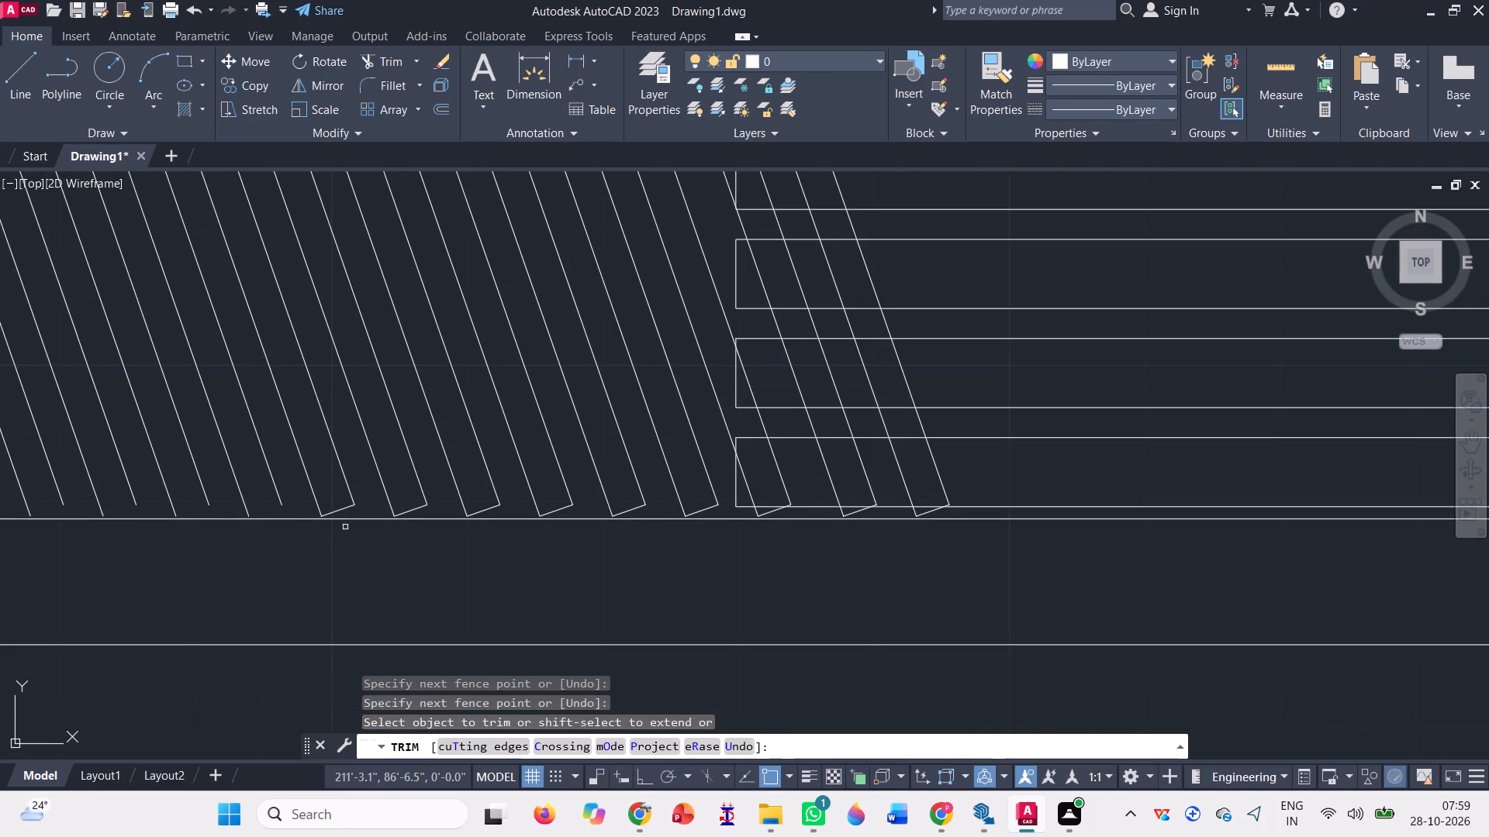
click(340, 511)
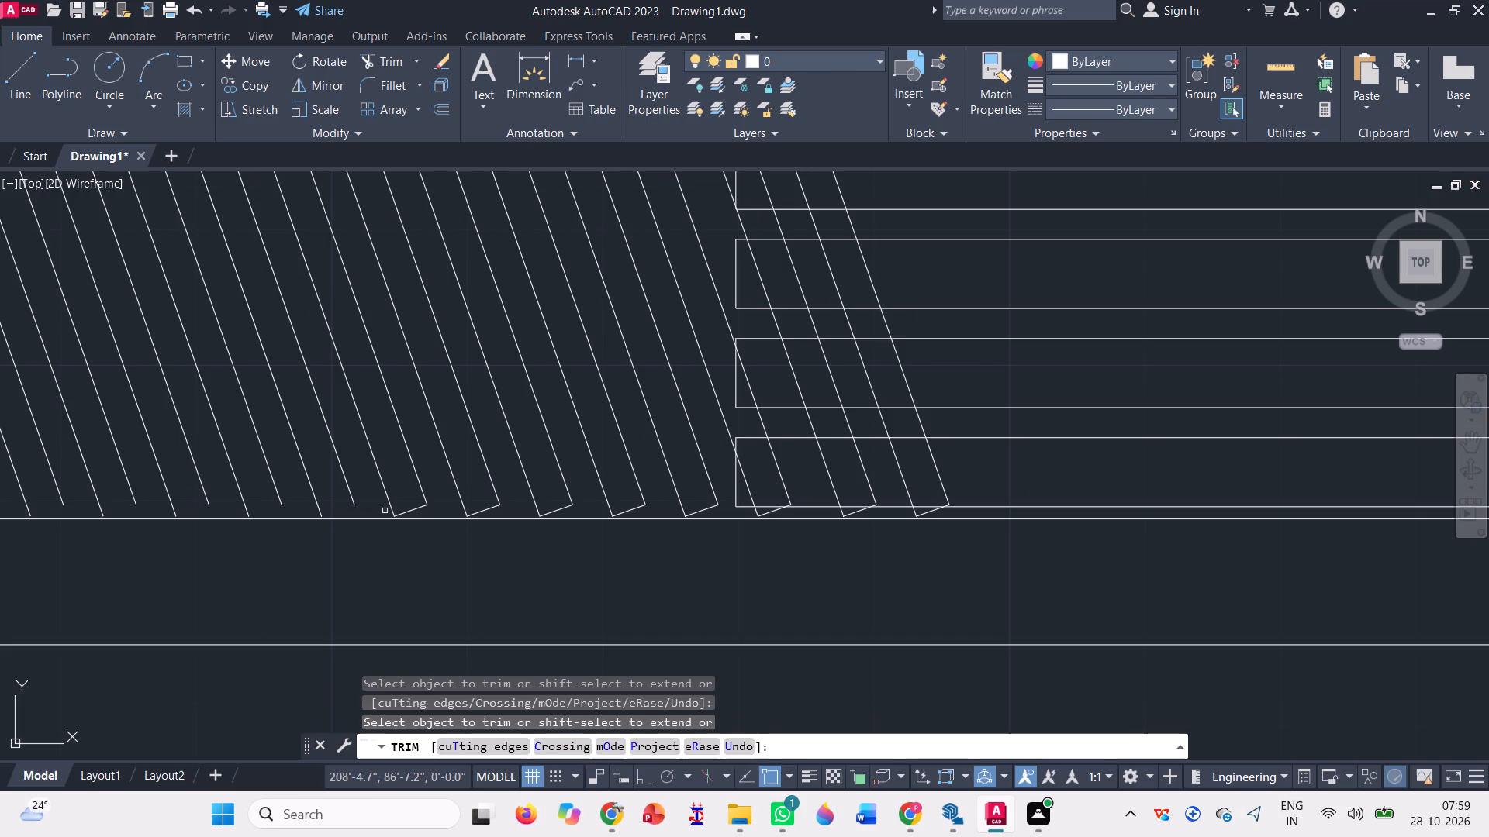
click(407, 511)
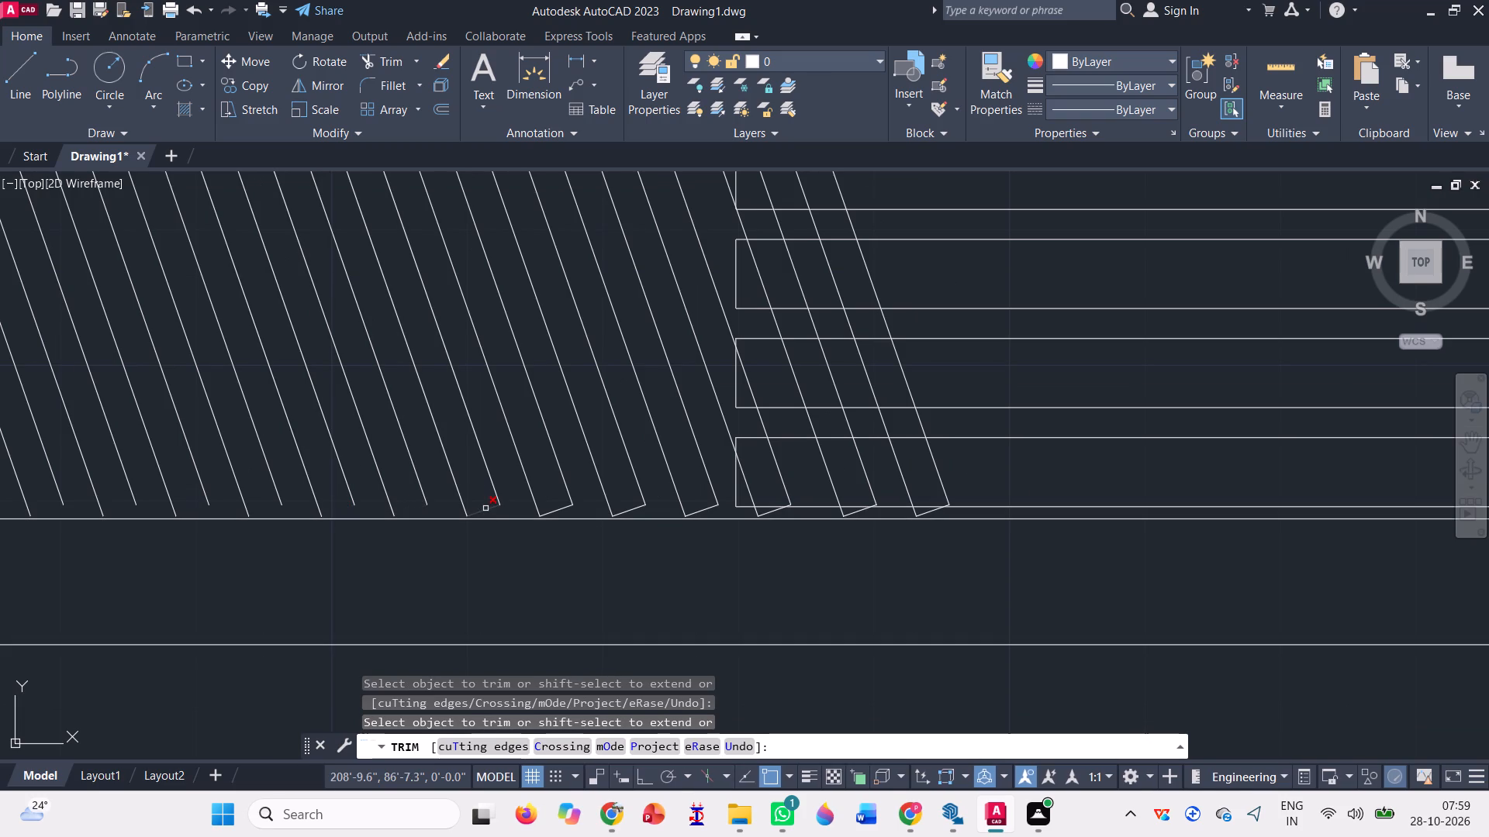
click(485, 508)
click(557, 513)
click(634, 511)
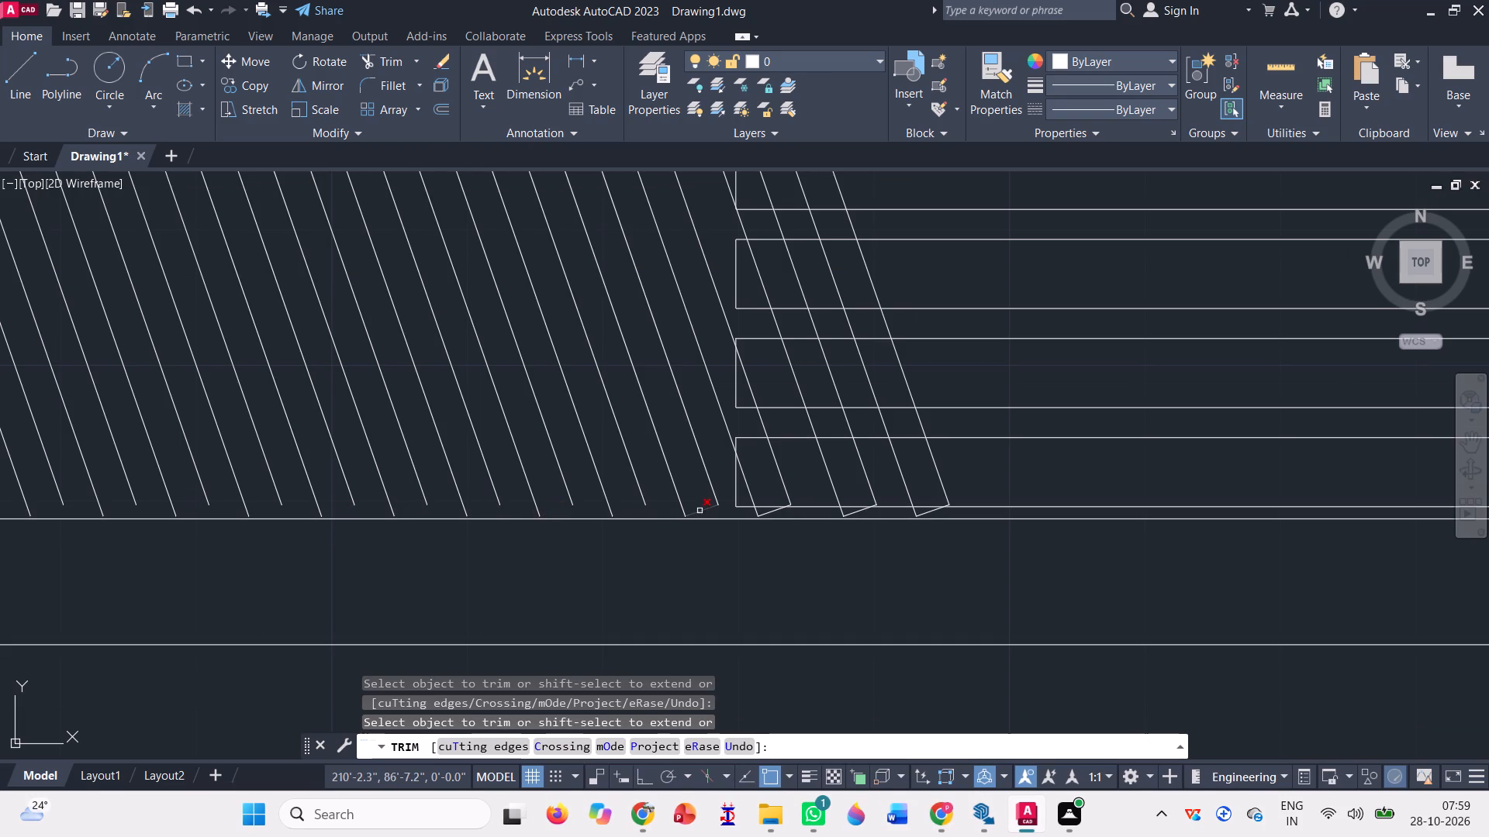
click(701, 511)
Trim away both pieces of the bottom end caps on the next two slanted slats, which cross the lowest horizontal slat.
scroll(768, 513, up, 3)
click(775, 515)
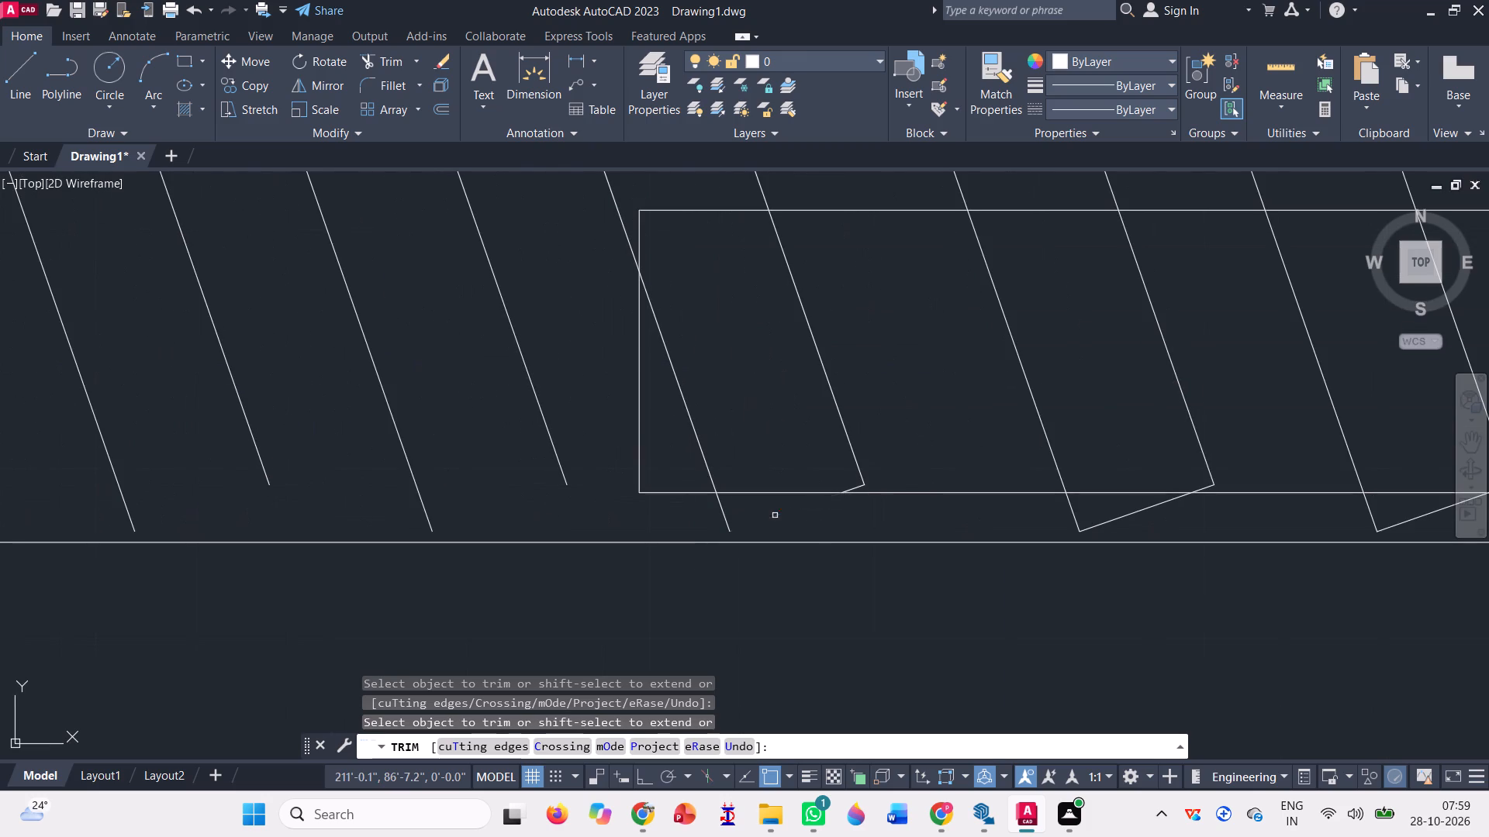
scroll(842, 490, up, 4)
click(894, 498)
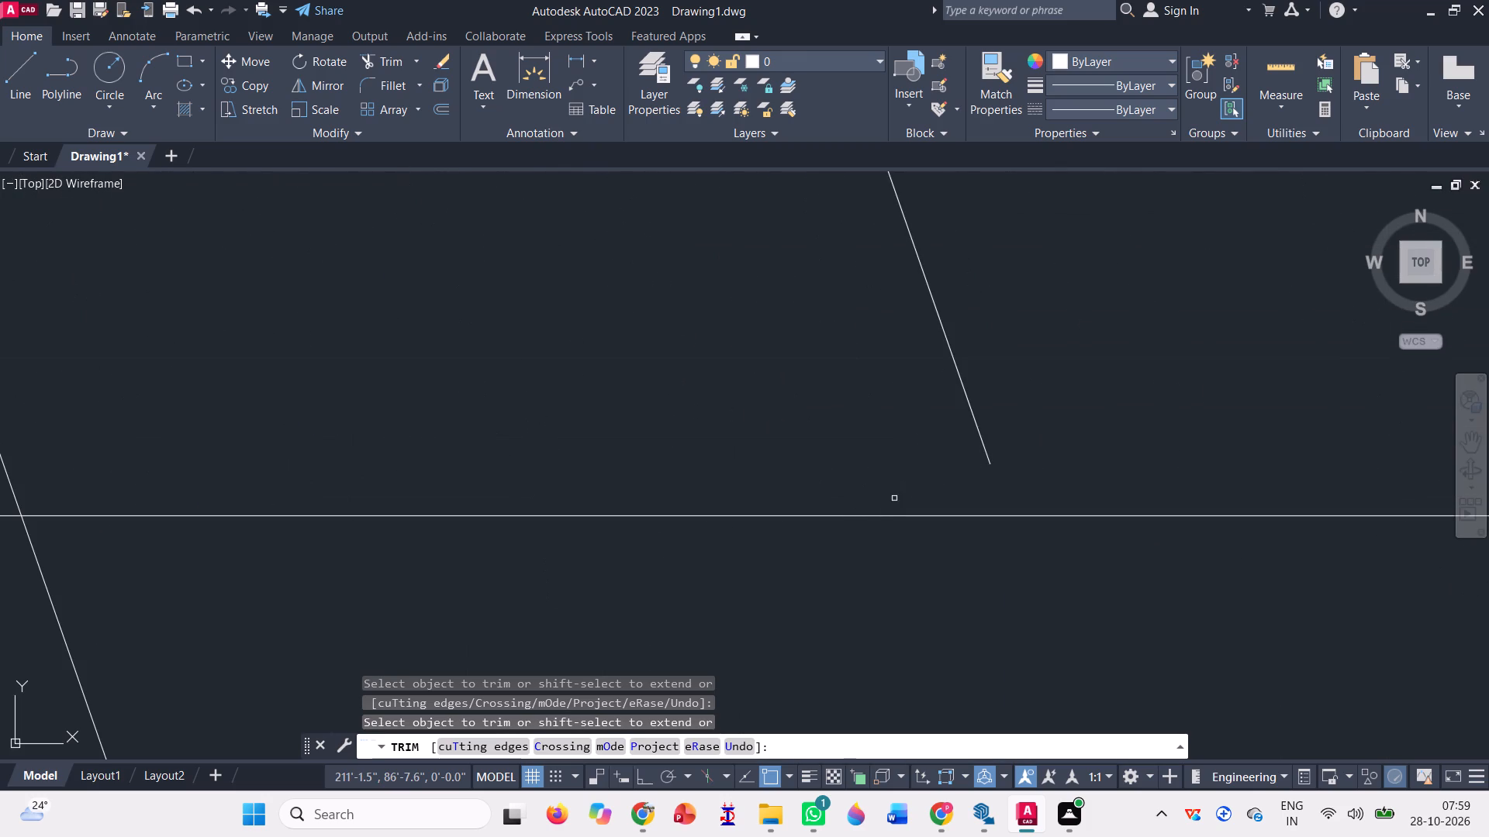
scroll(575, 483, down, 3)
click(1139, 529)
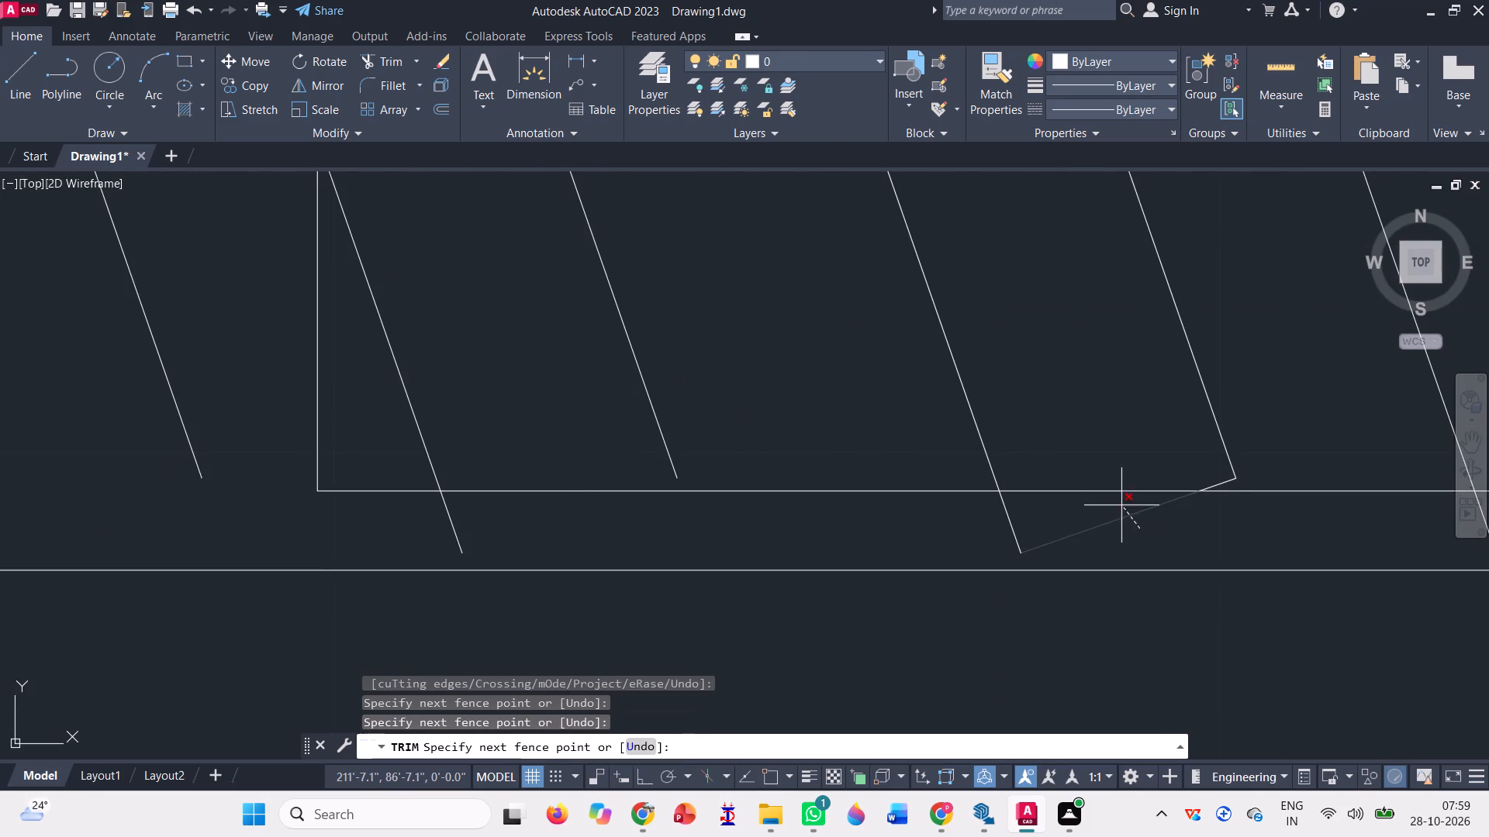
click(1121, 505)
scroll(1242, 482, up, 3)
click(1131, 504)
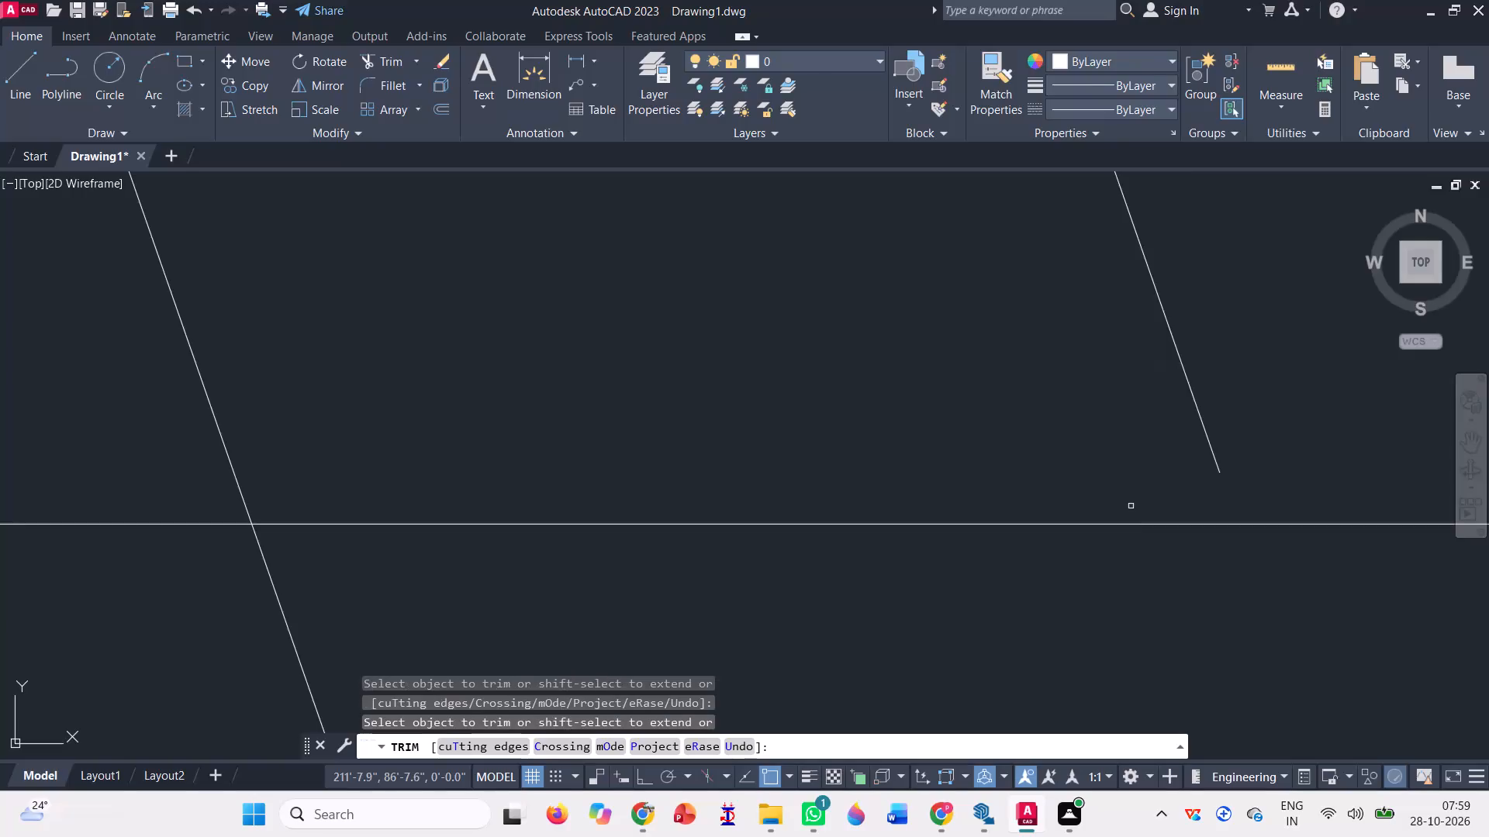
Trim away both pieces of the easternmost slanted slat's bottom end cap at the lowest horizontal slat.
scroll(686, 461, down, 4)
scroll(1001, 484, up, 3)
click(1017, 514)
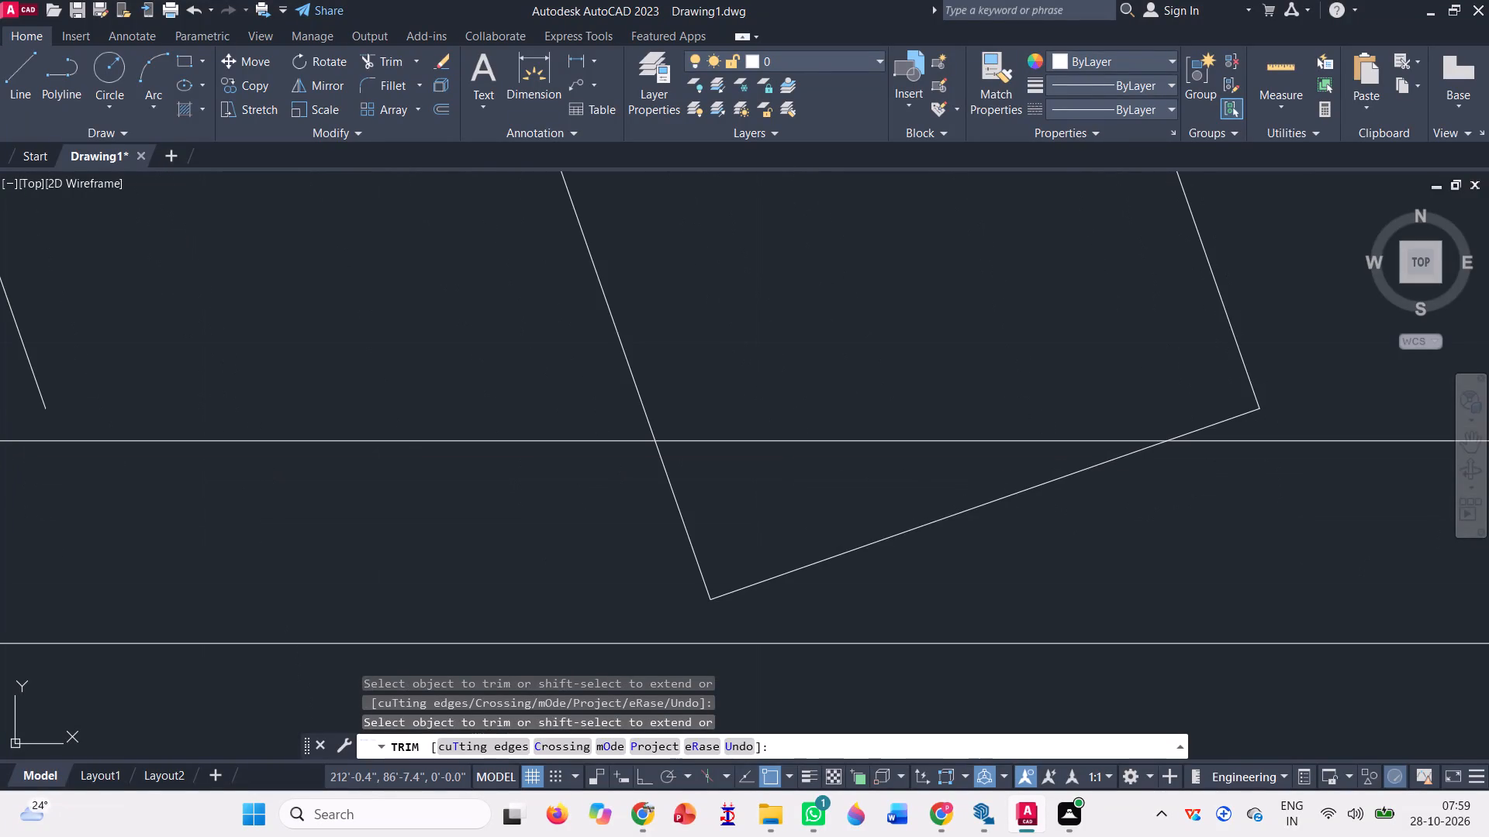
click(1004, 501)
click(1000, 498)
scroll(1204, 437, up, 2)
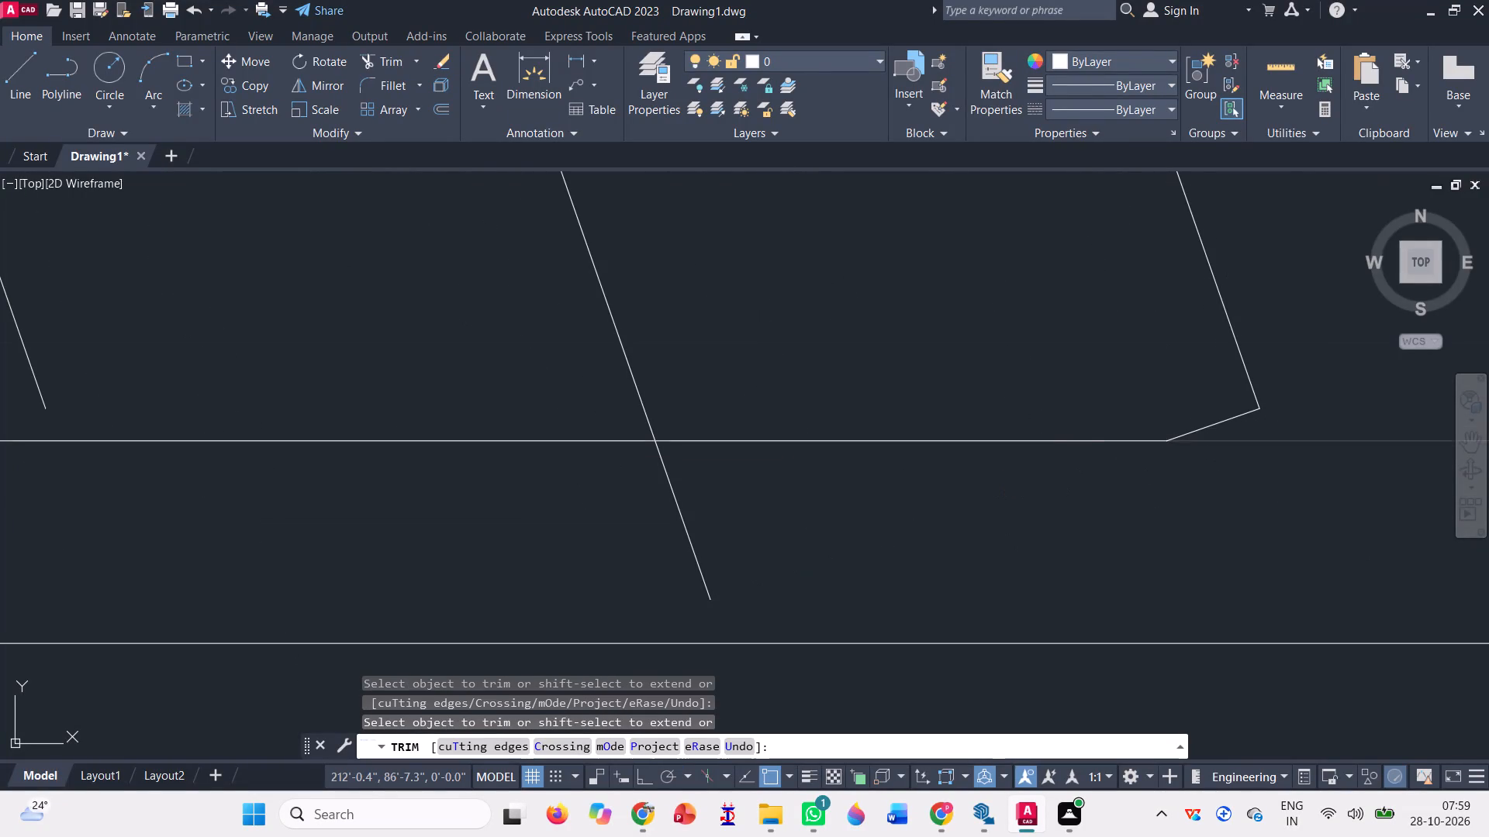
scroll(1204, 437, up, 1)
click(1207, 429)
click(1127, 401)
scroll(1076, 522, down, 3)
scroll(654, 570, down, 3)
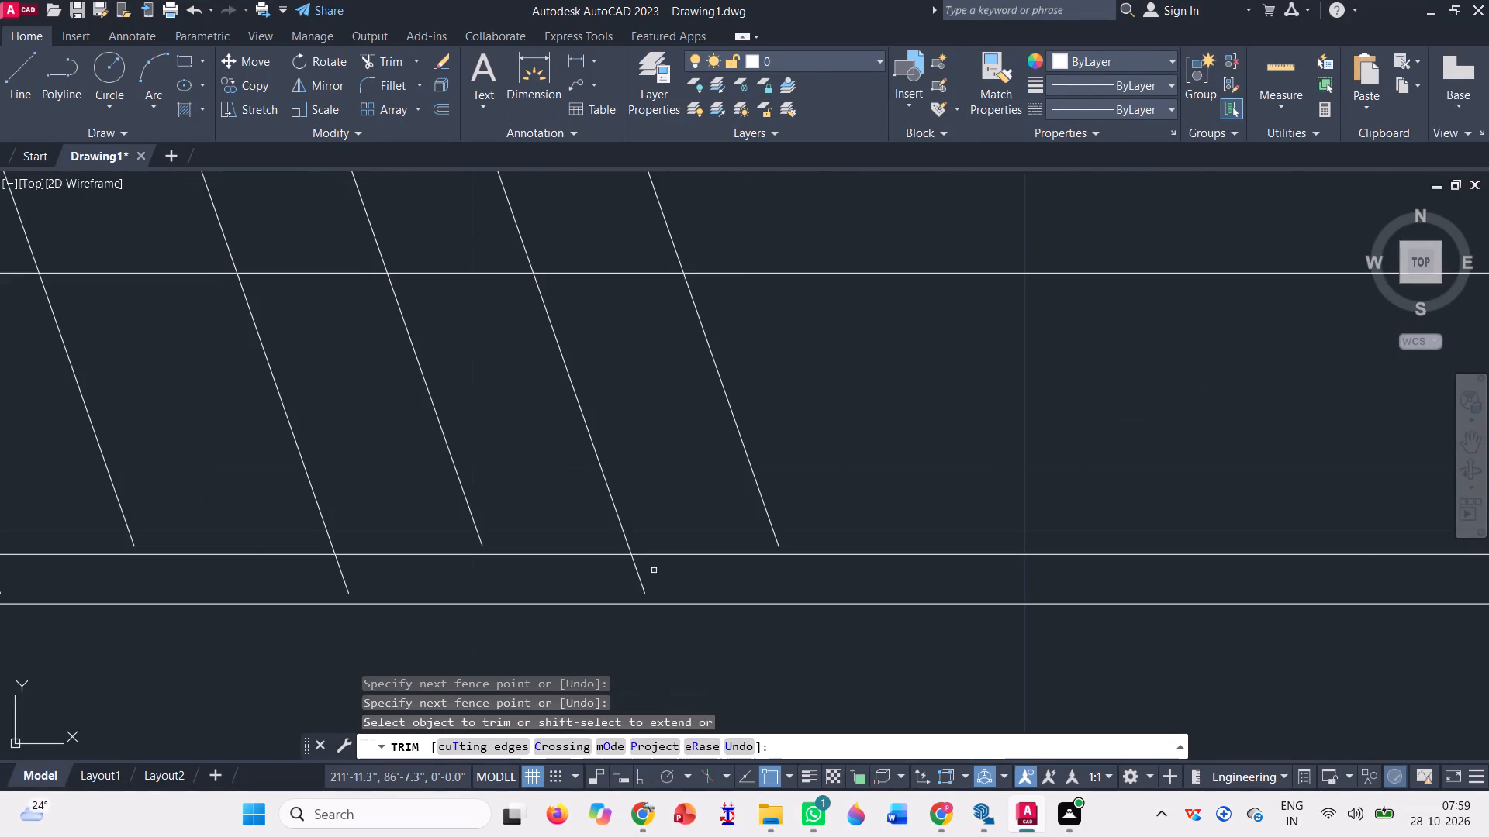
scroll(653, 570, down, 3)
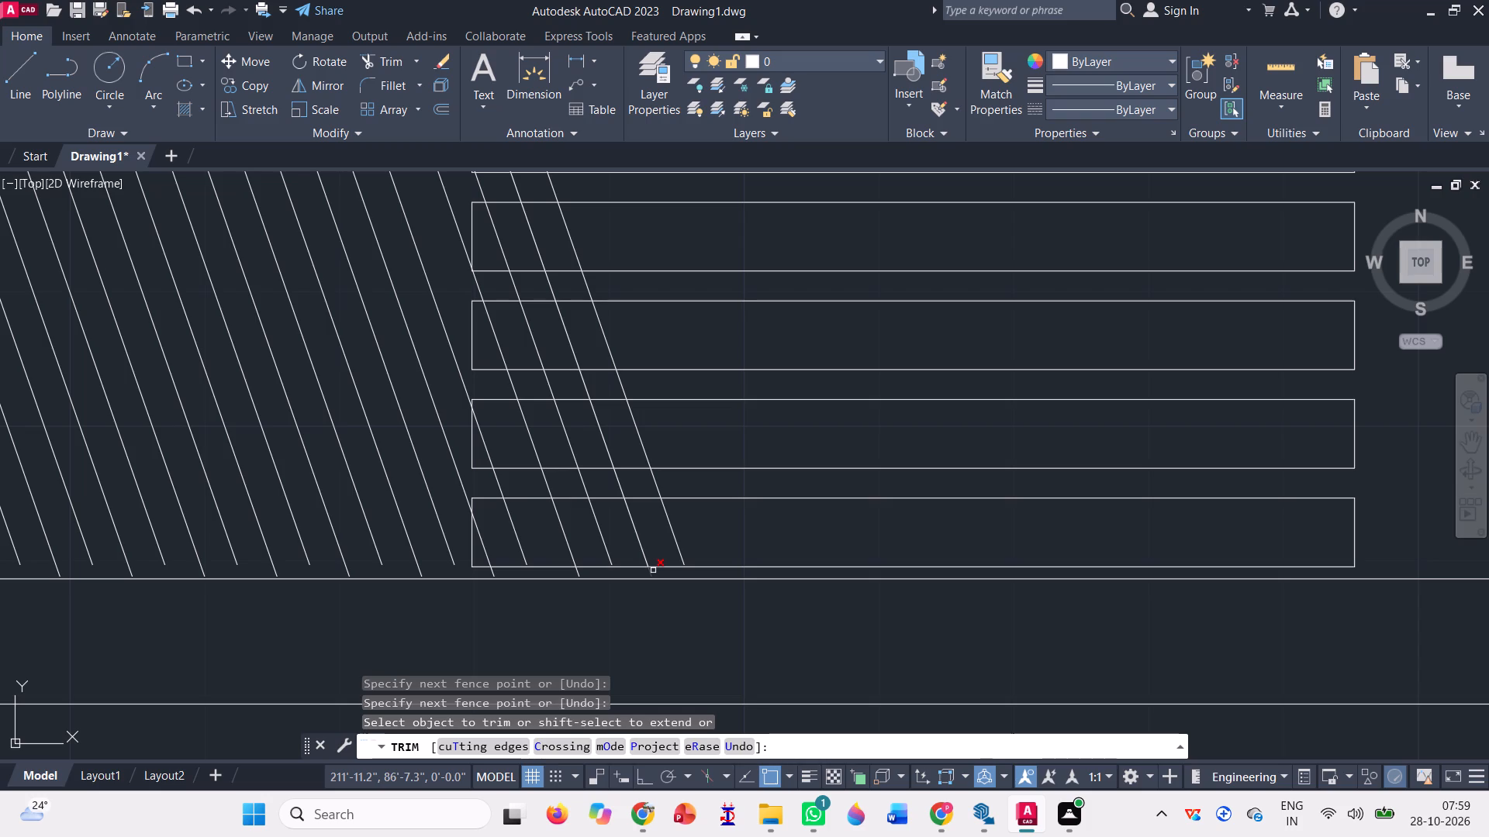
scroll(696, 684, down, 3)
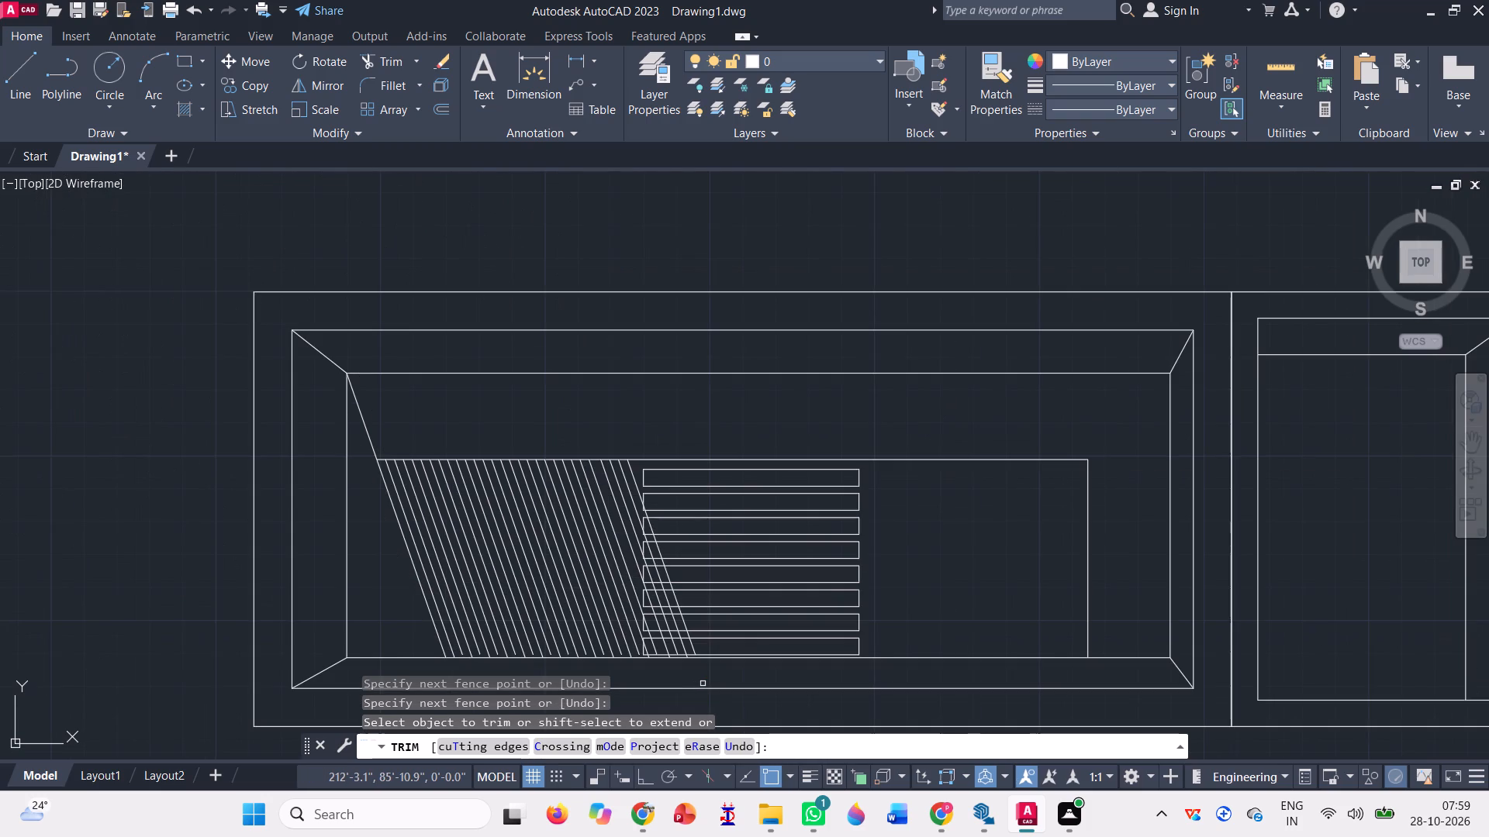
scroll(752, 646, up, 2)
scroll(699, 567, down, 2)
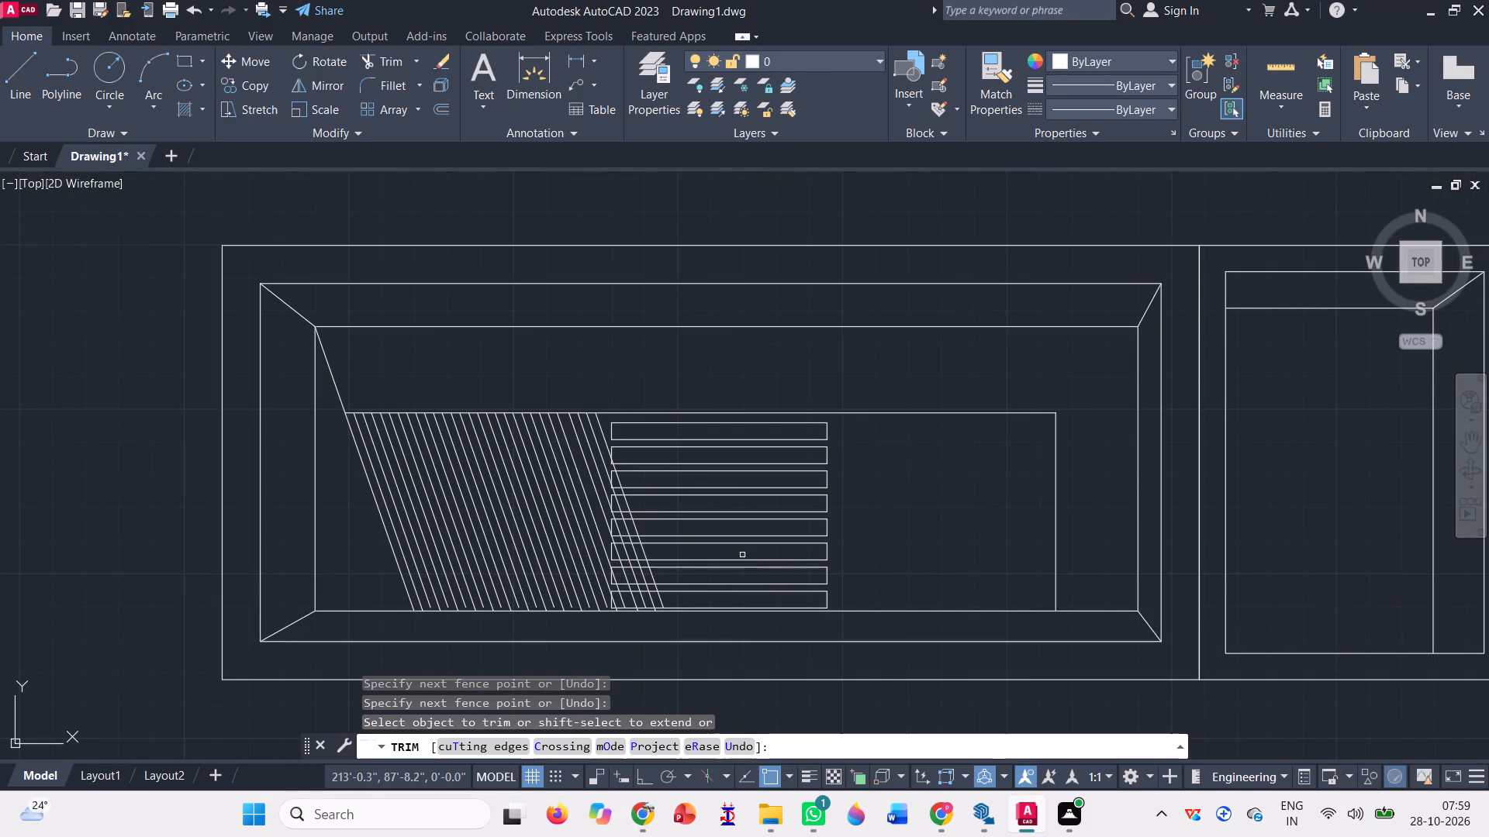
Trim the four easternmost slanted lines back to the stacked horizontal slats, plus the short piece inside the second horizontal slat.
scroll(634, 474, up, 2)
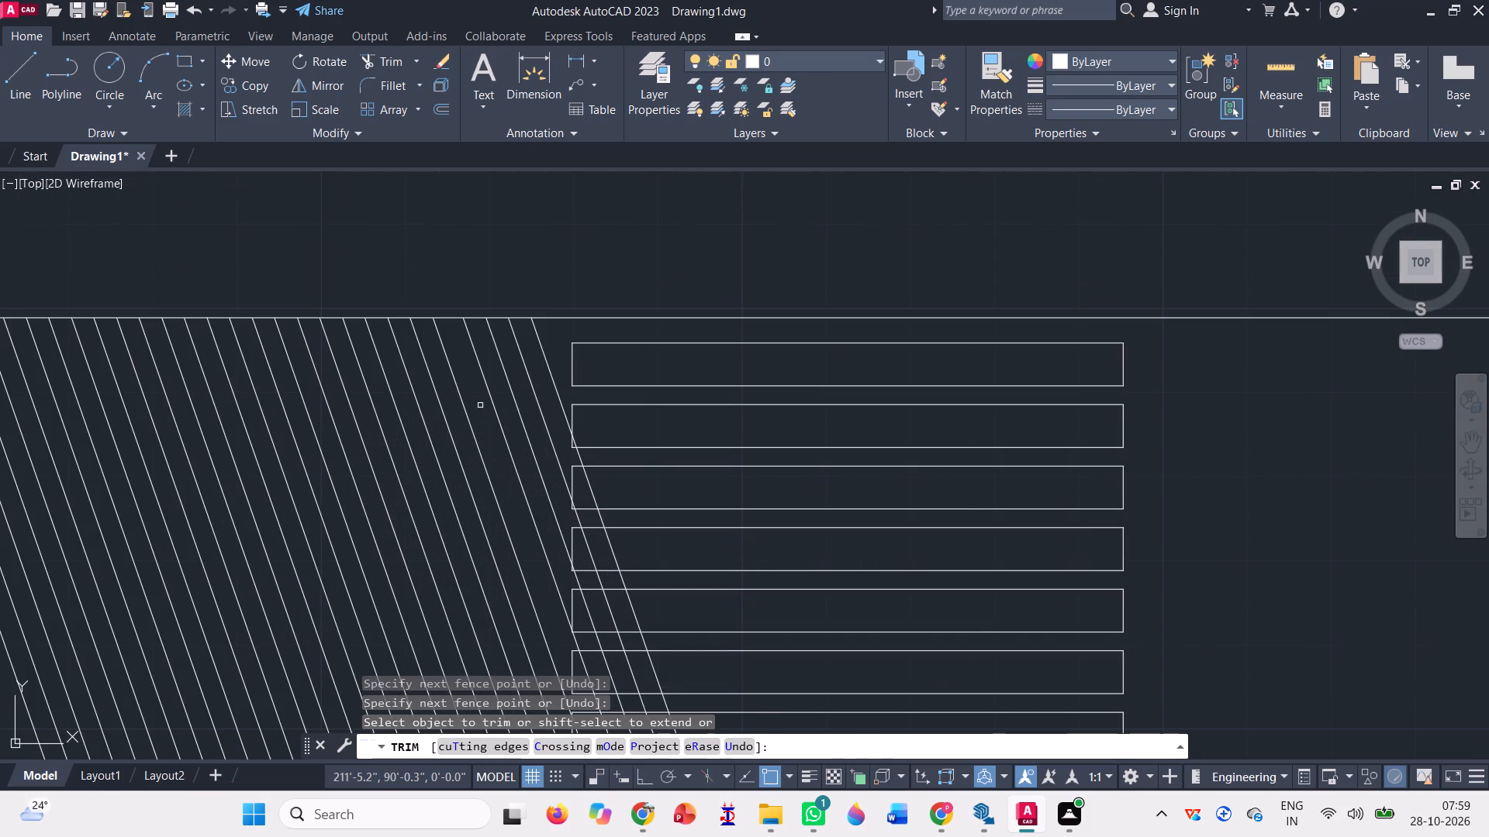
click(480, 405)
click(547, 361)
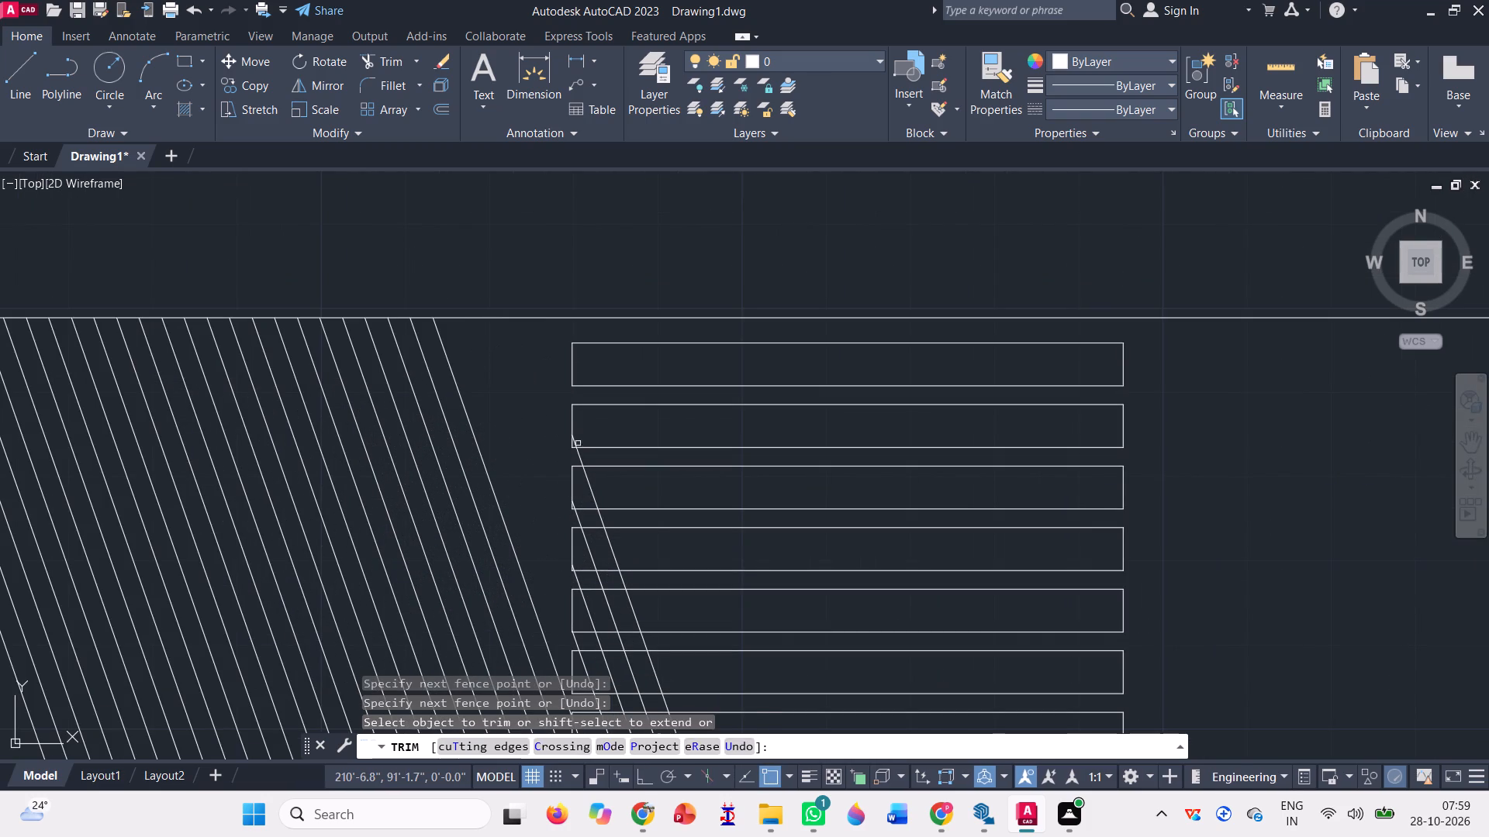
scroll(579, 440, up, 3)
click(550, 449)
click(586, 431)
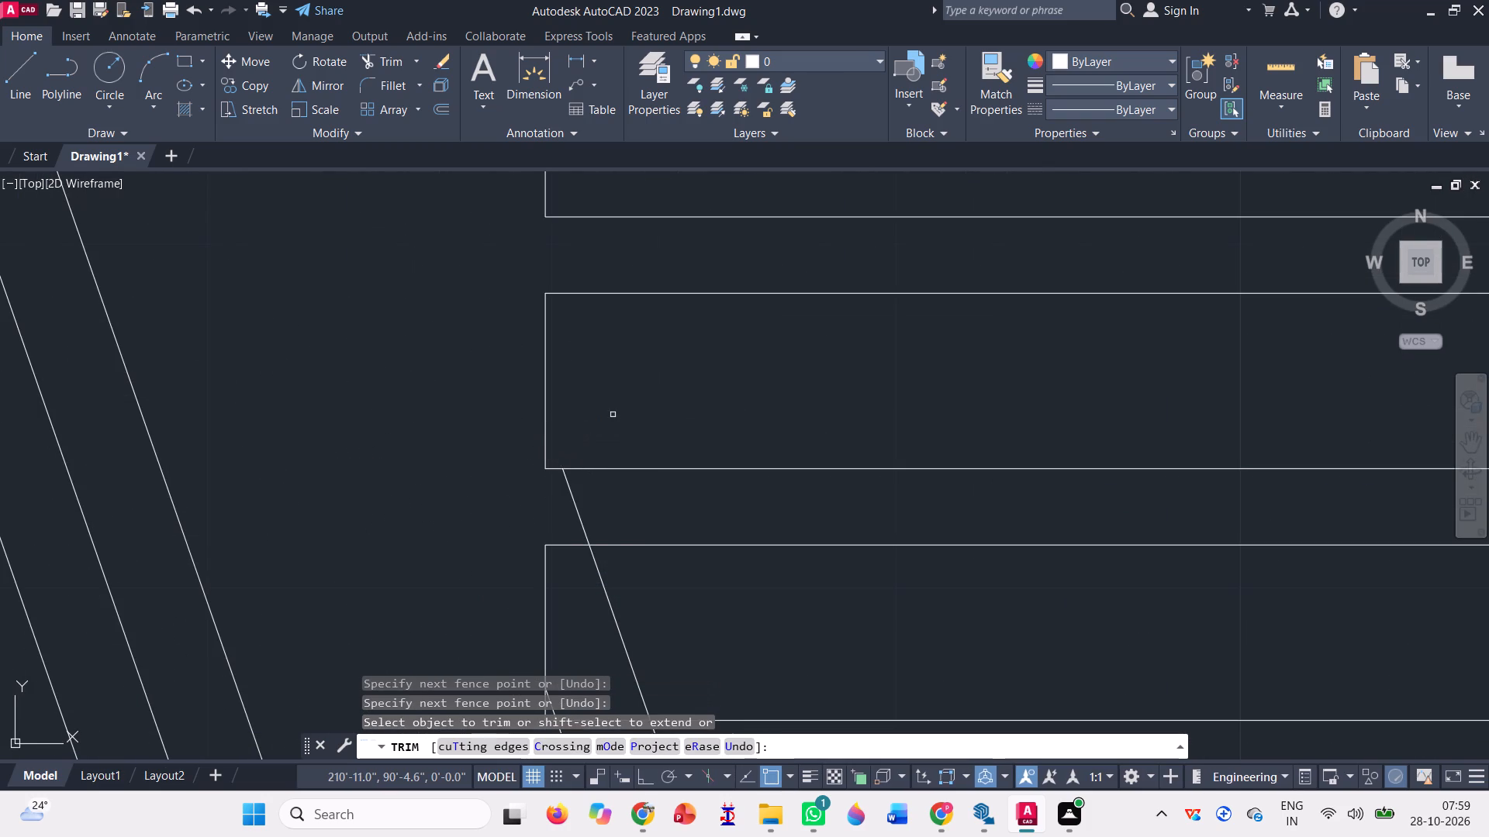
scroll(615, 412, down, 2)
scroll(551, 373, down, 2)
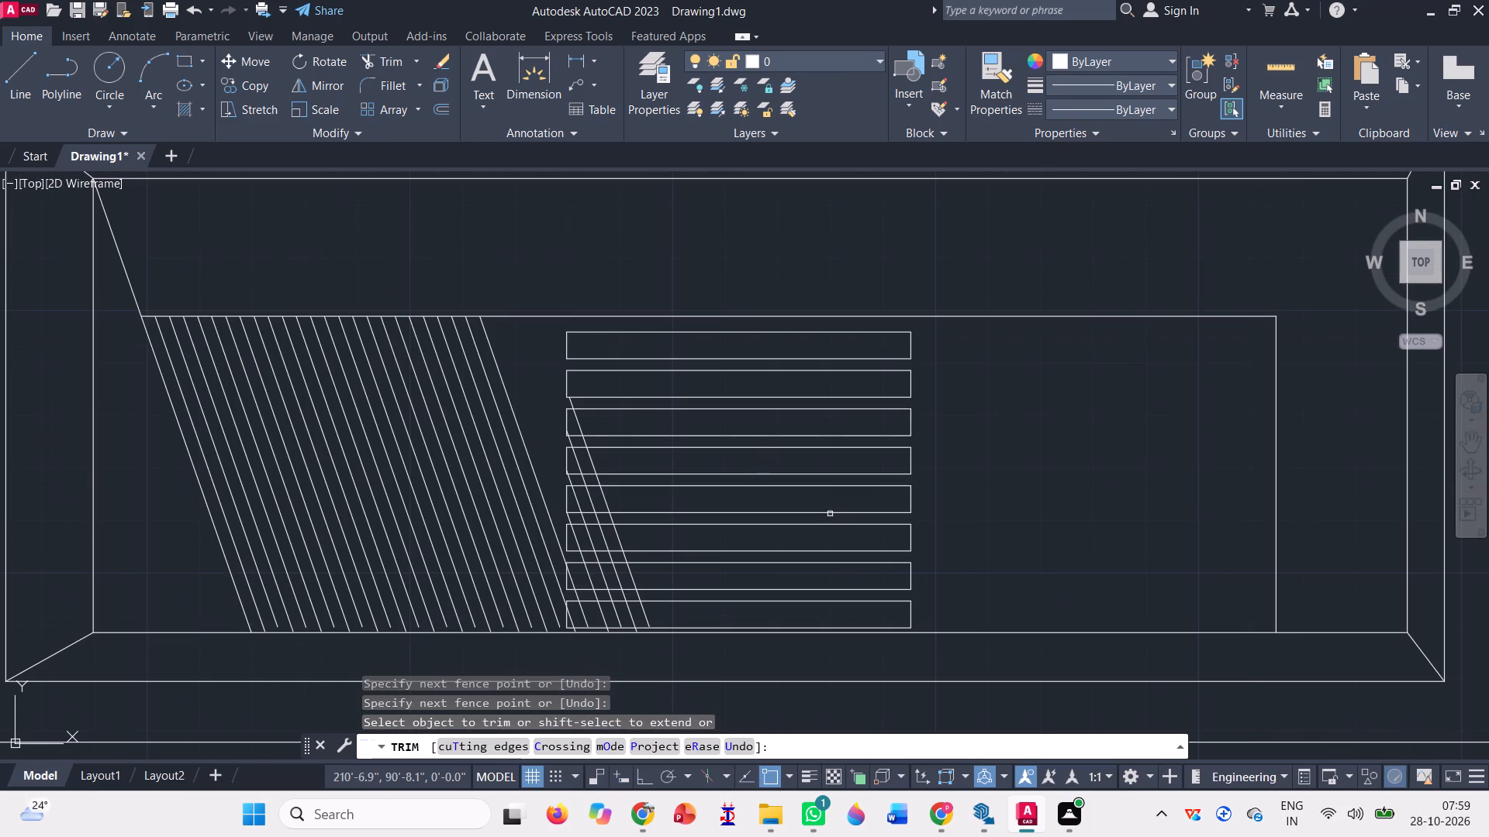
key(Escape)
Move the eight stacked horizontal slats out of the infill to the empty area west of the bay frame.
scroll(931, 625, up, 3)
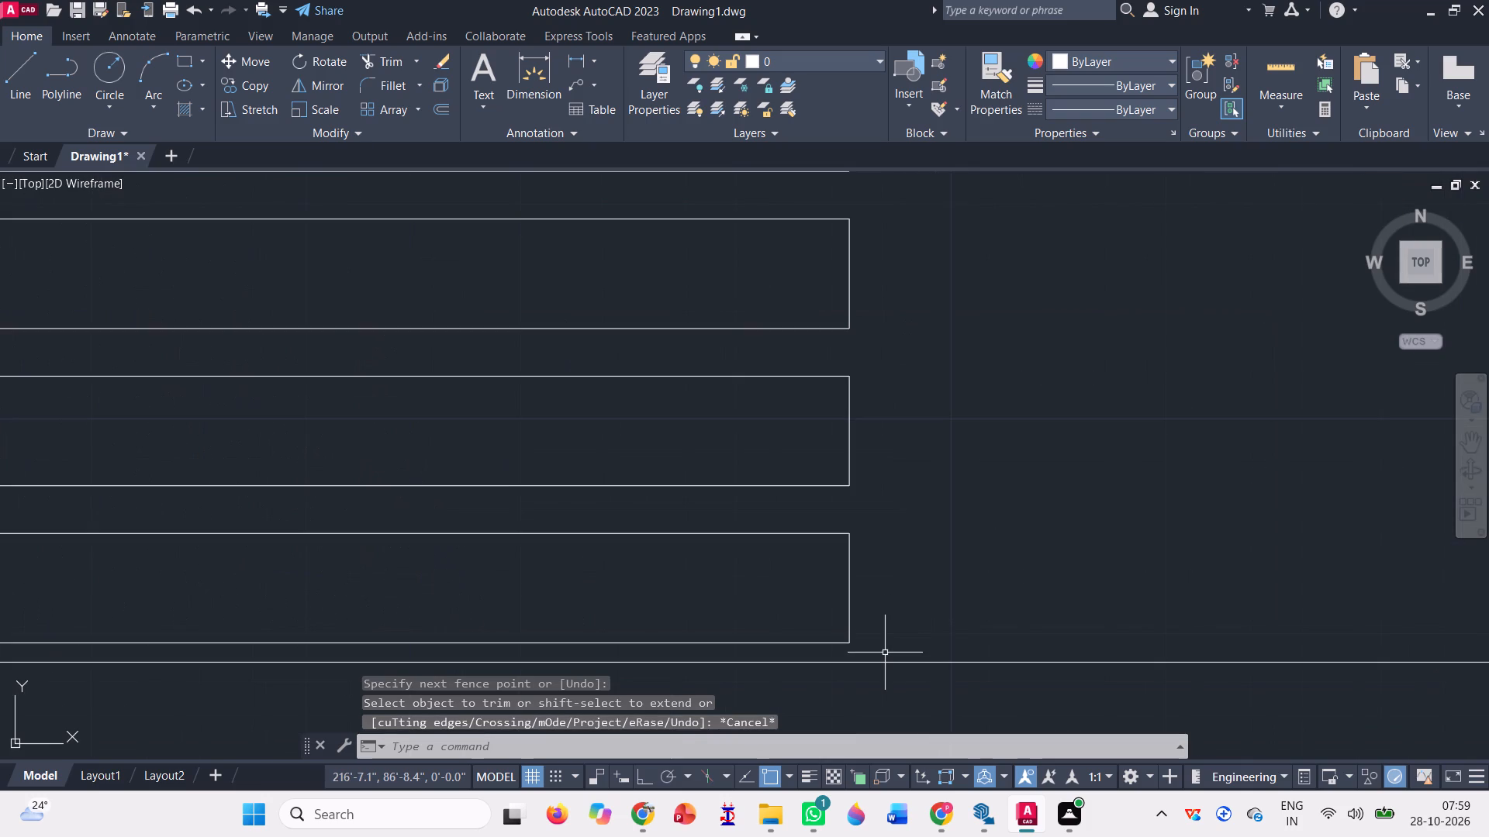
click(885, 653)
scroll(760, 491, down, 3)
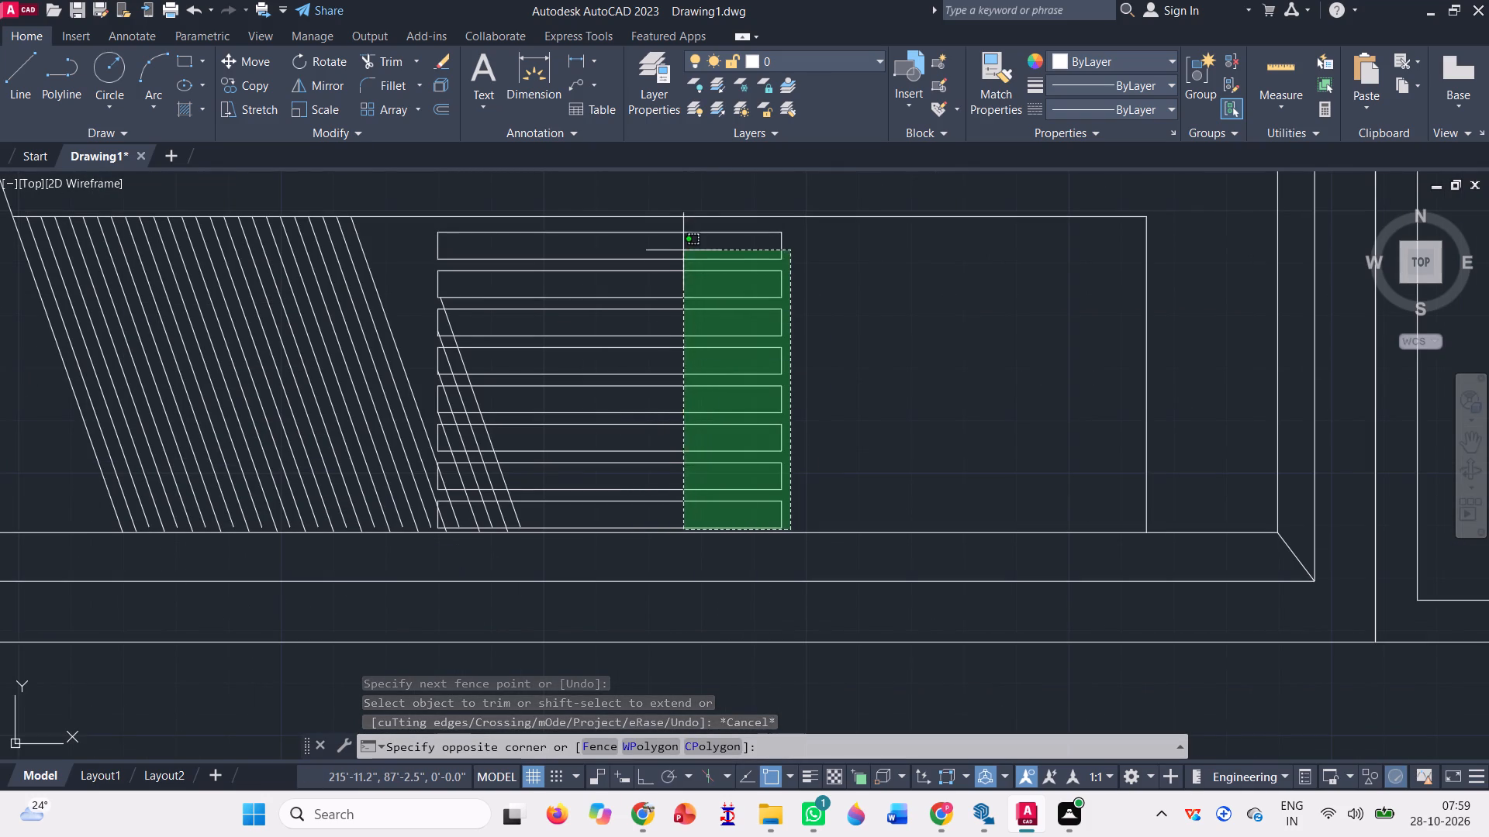
click(689, 236)
text(m)
key(space)
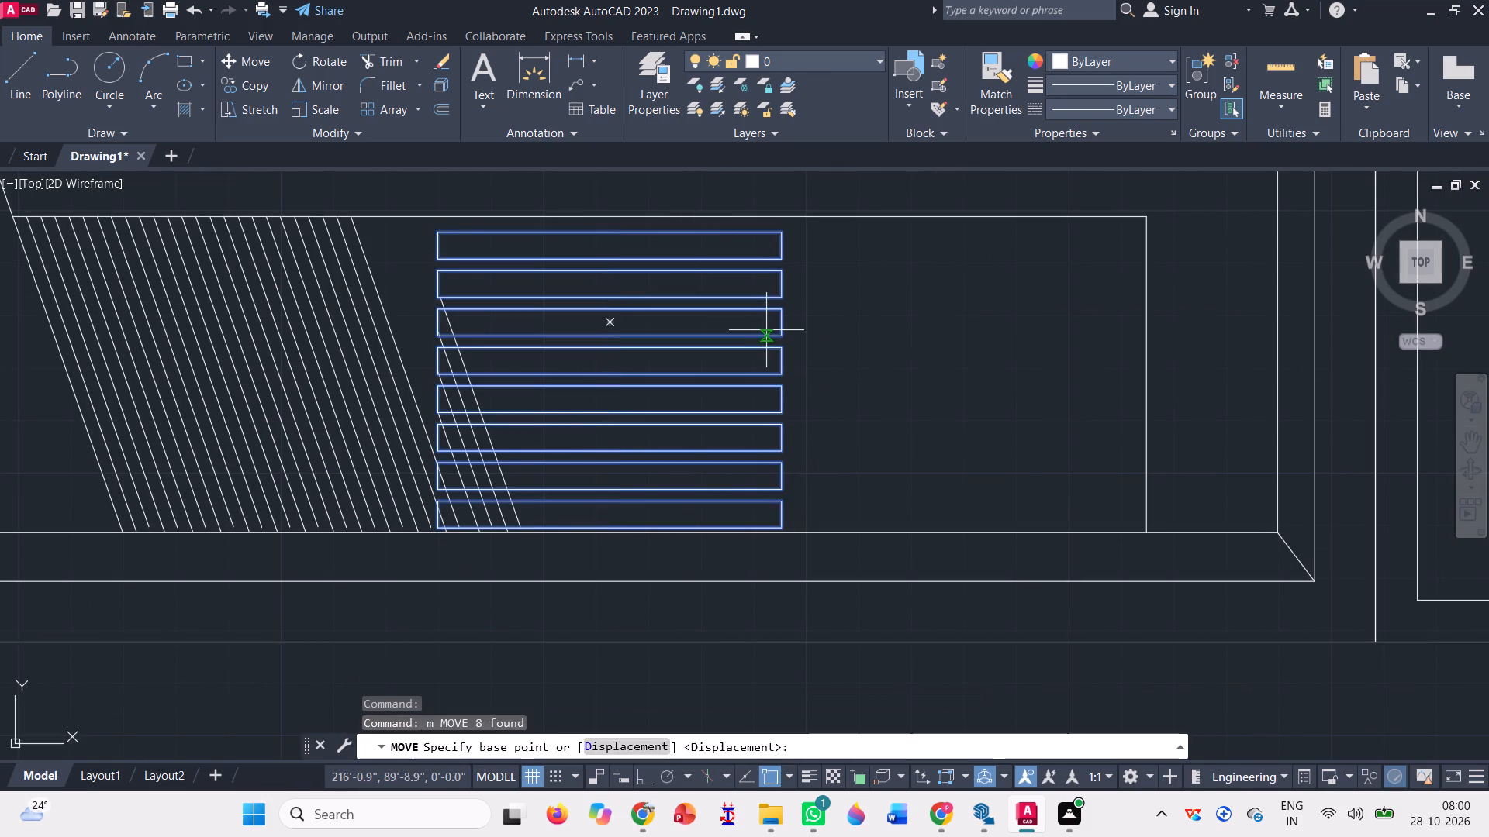
click(762, 340)
scroll(783, 415, down, 2)
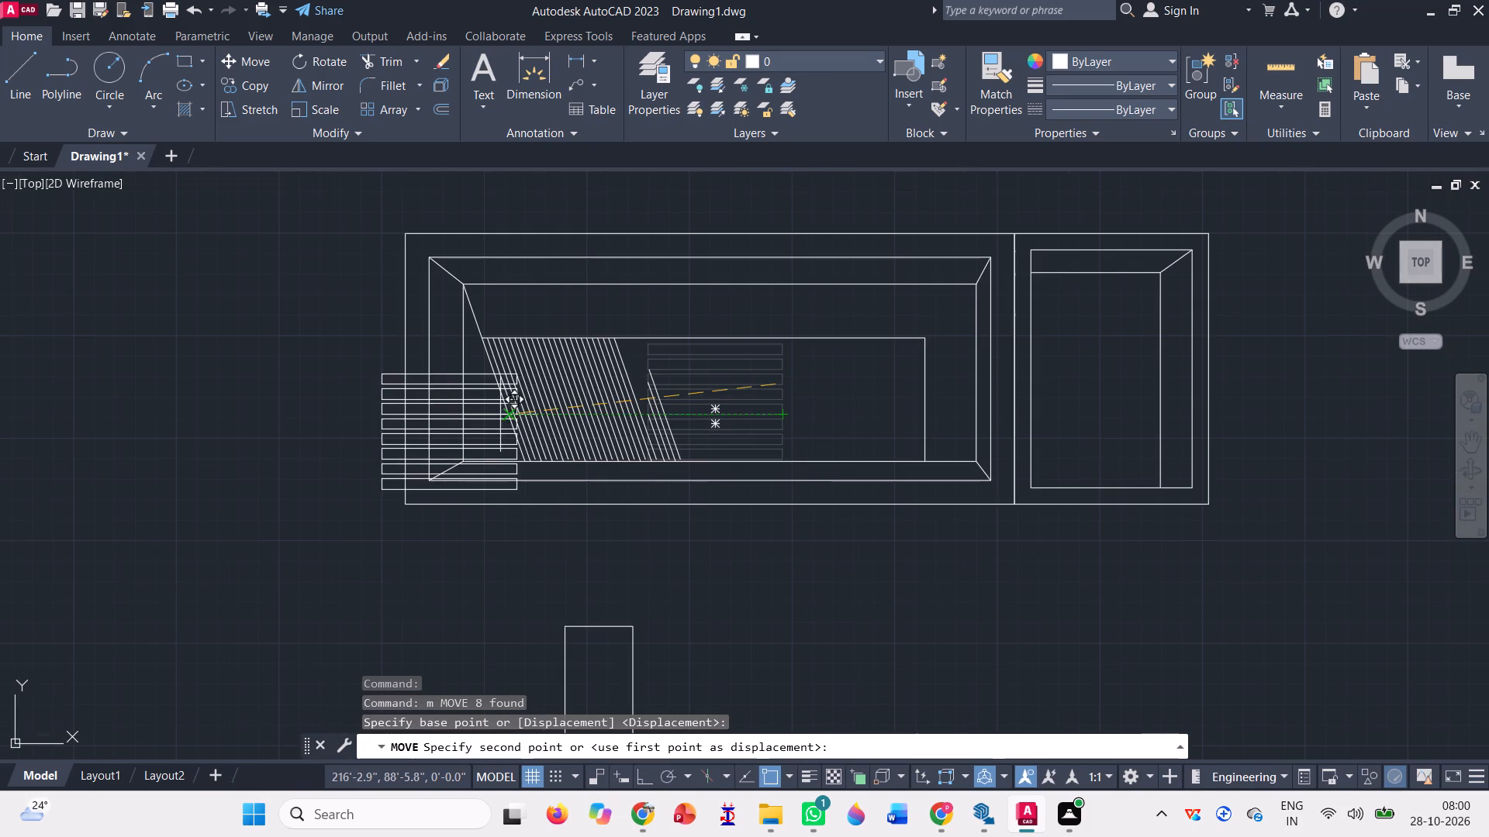
click(368, 387)
scroll(737, 442, up, 1)
key(Escape)
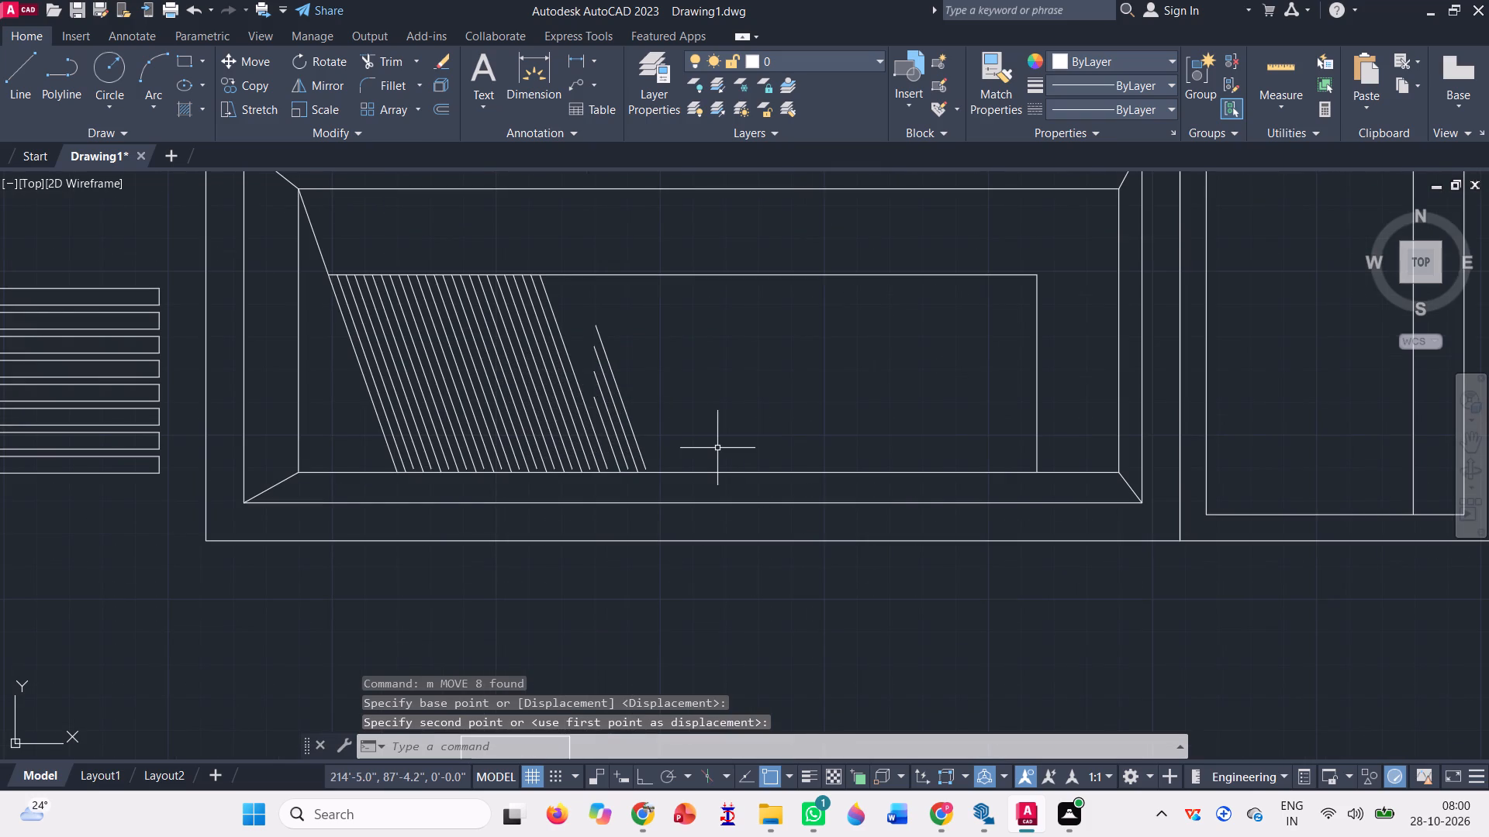
Trim away the four leftover partial slanted lines east of the full-height slanted slats.
click(383, 56)
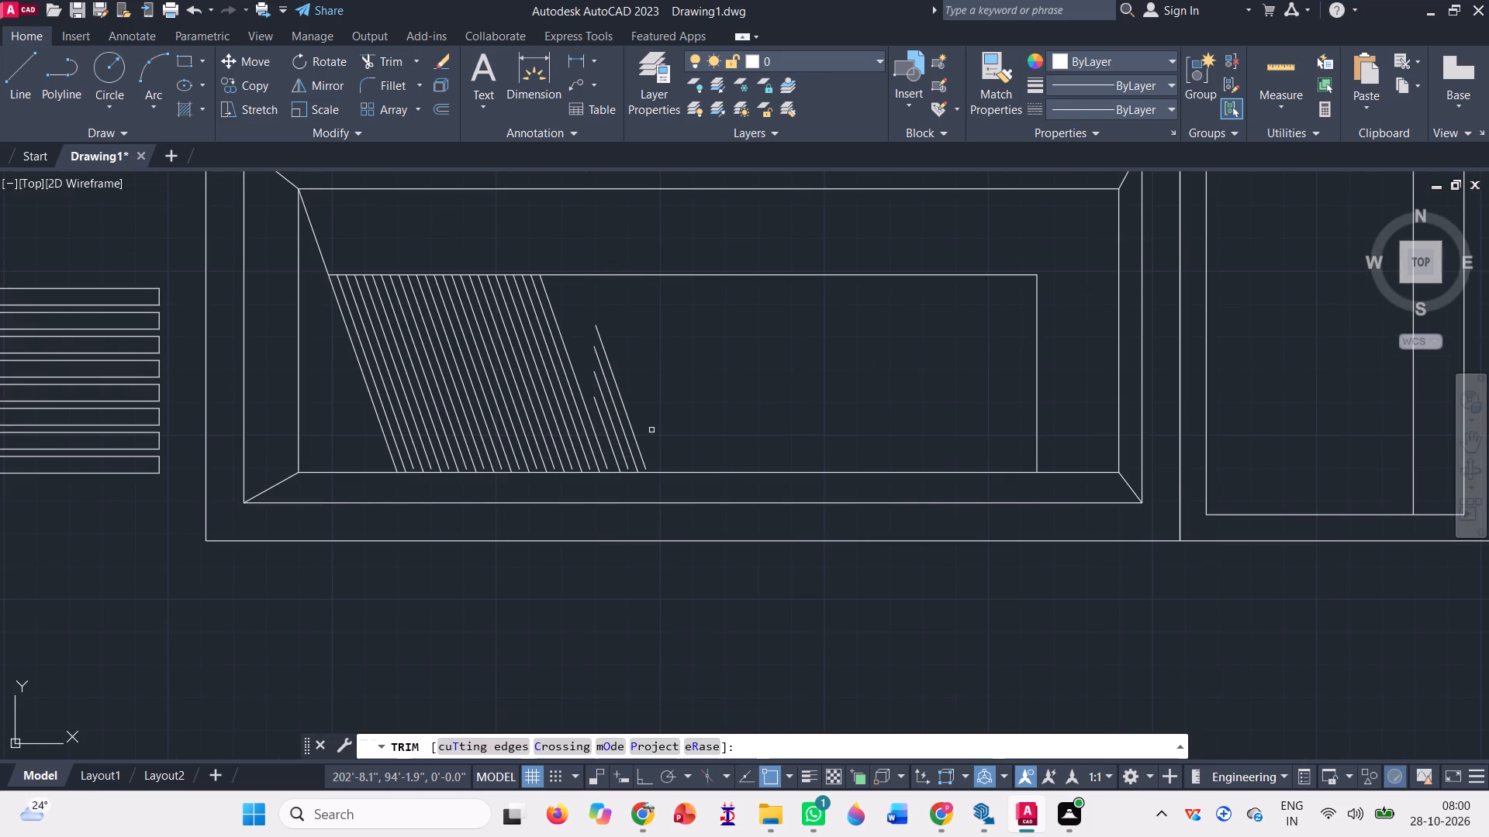
scroll(649, 432, up, 2)
click(535, 470)
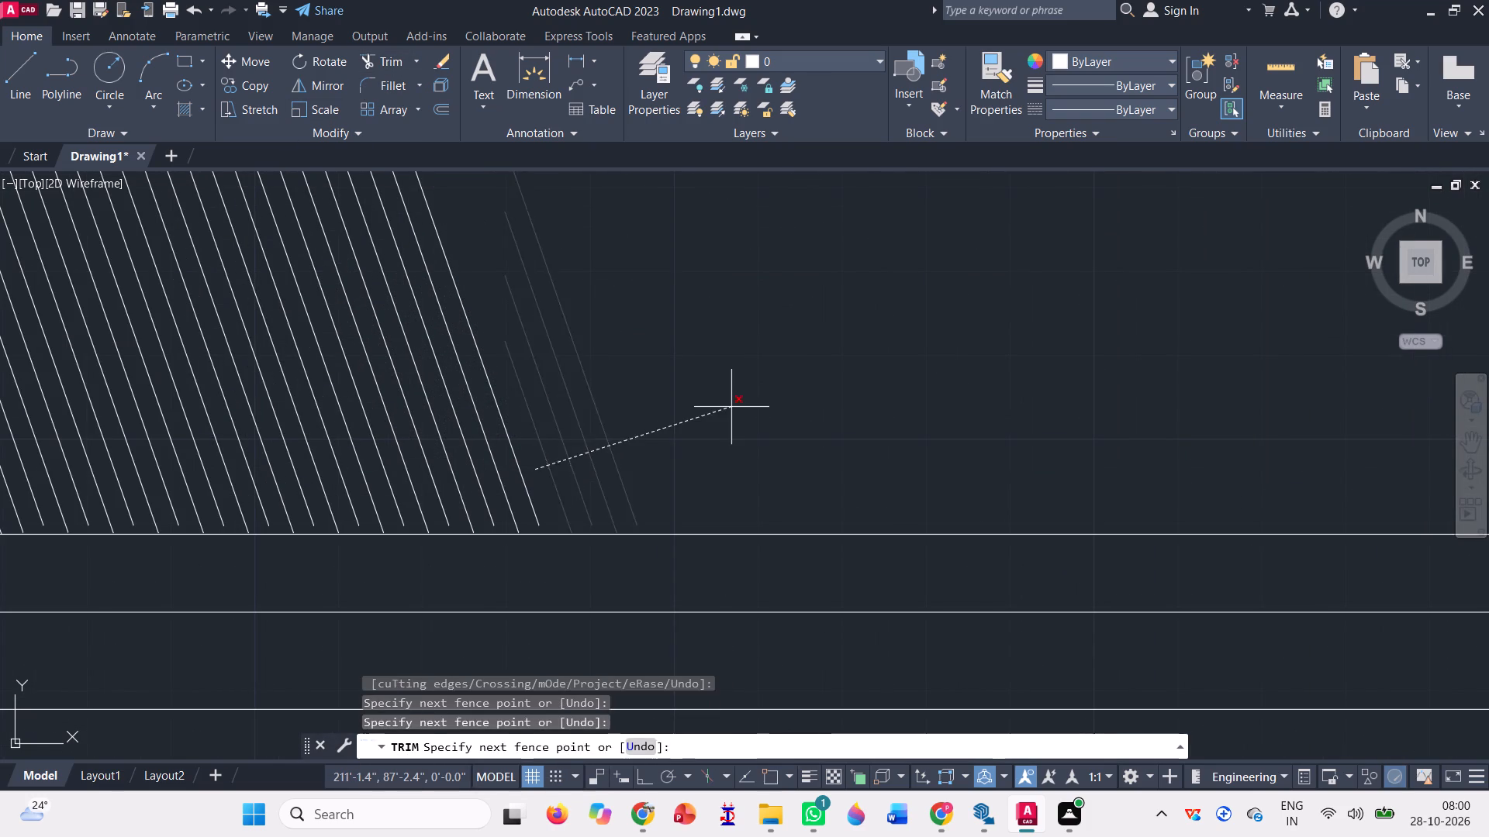
click(733, 407)
scroll(951, 479, down, 2)
key(Escape)
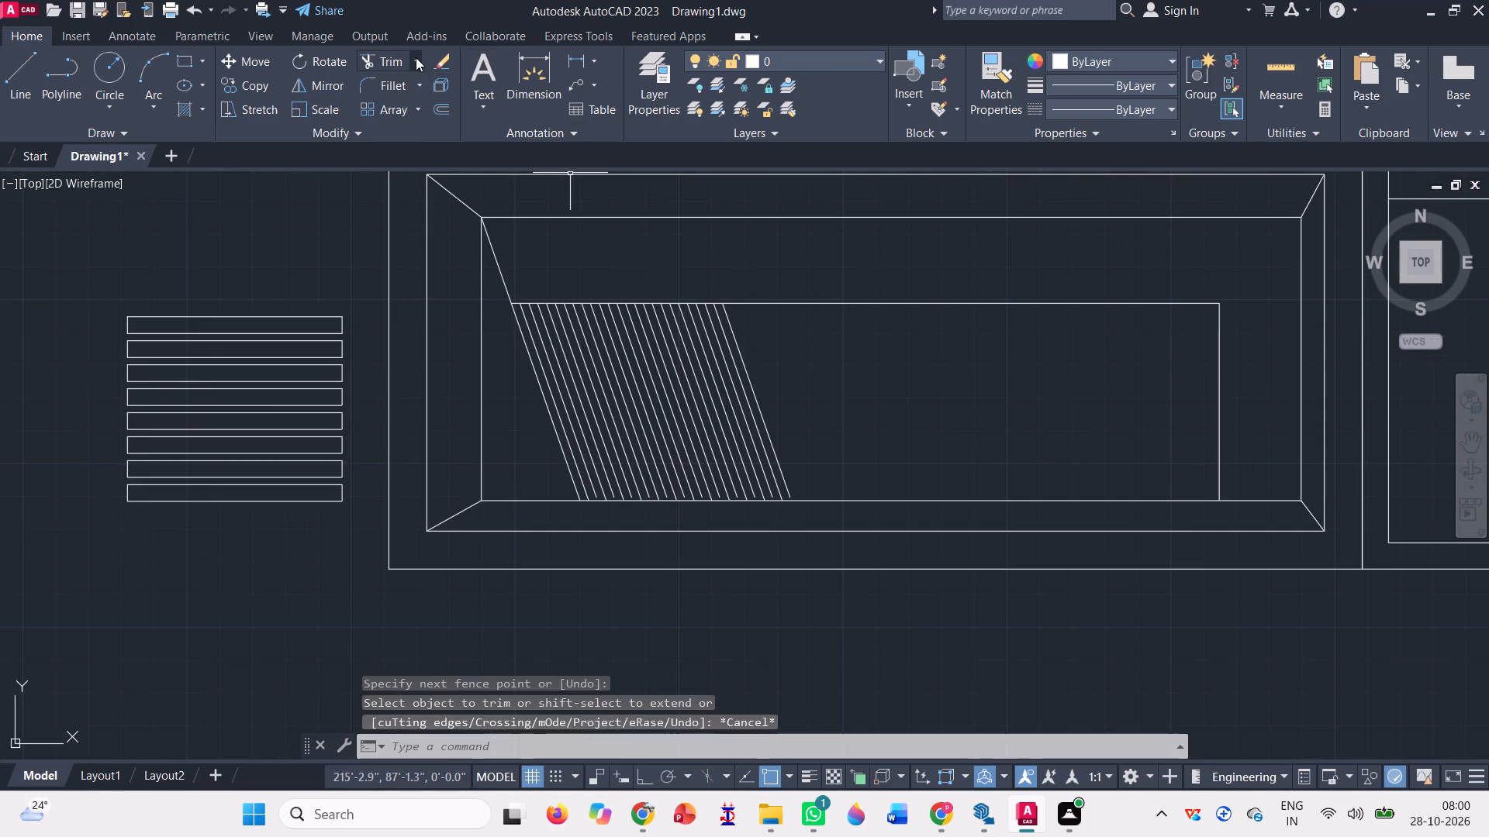
Extend the bottom ends of all the slanted slat lines down to the infill's base line.
click(411, 52)
click(391, 139)
scroll(800, 494, up, 1)
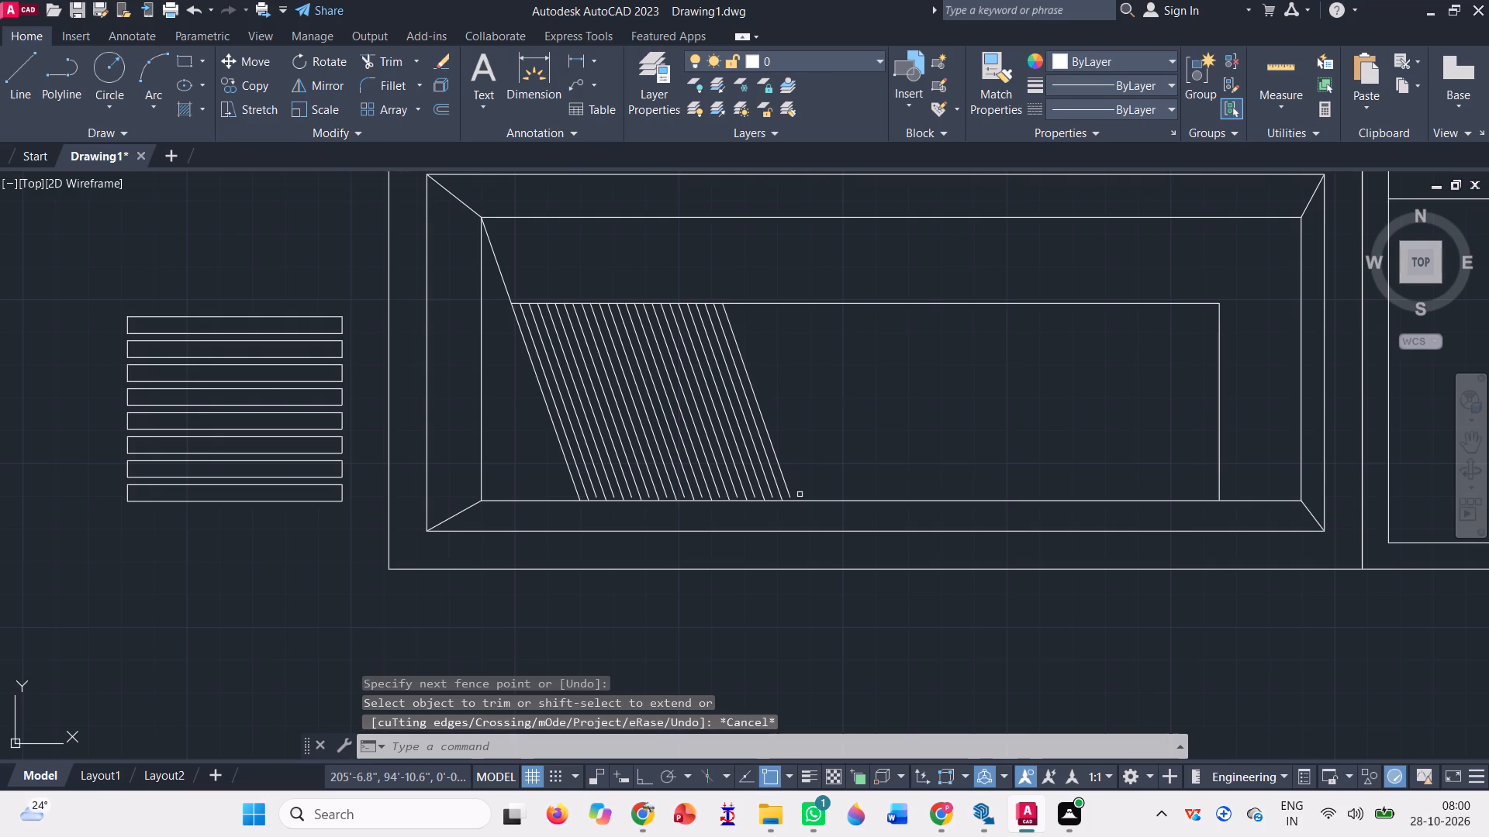
scroll(800, 494, up, 1)
click(803, 482)
scroll(516, 489, up, 3)
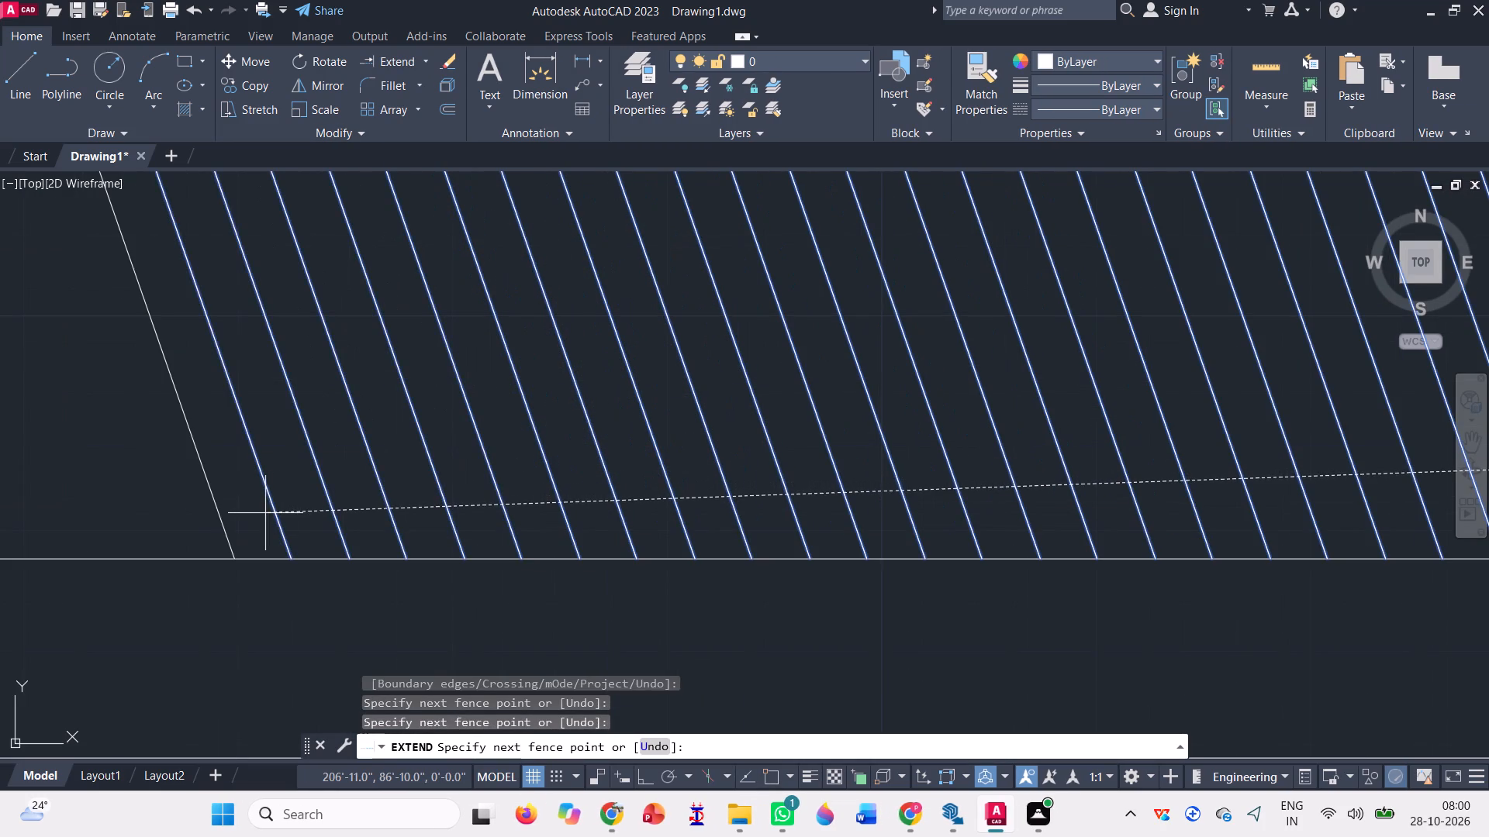
click(265, 513)
scroll(484, 508, down, 4)
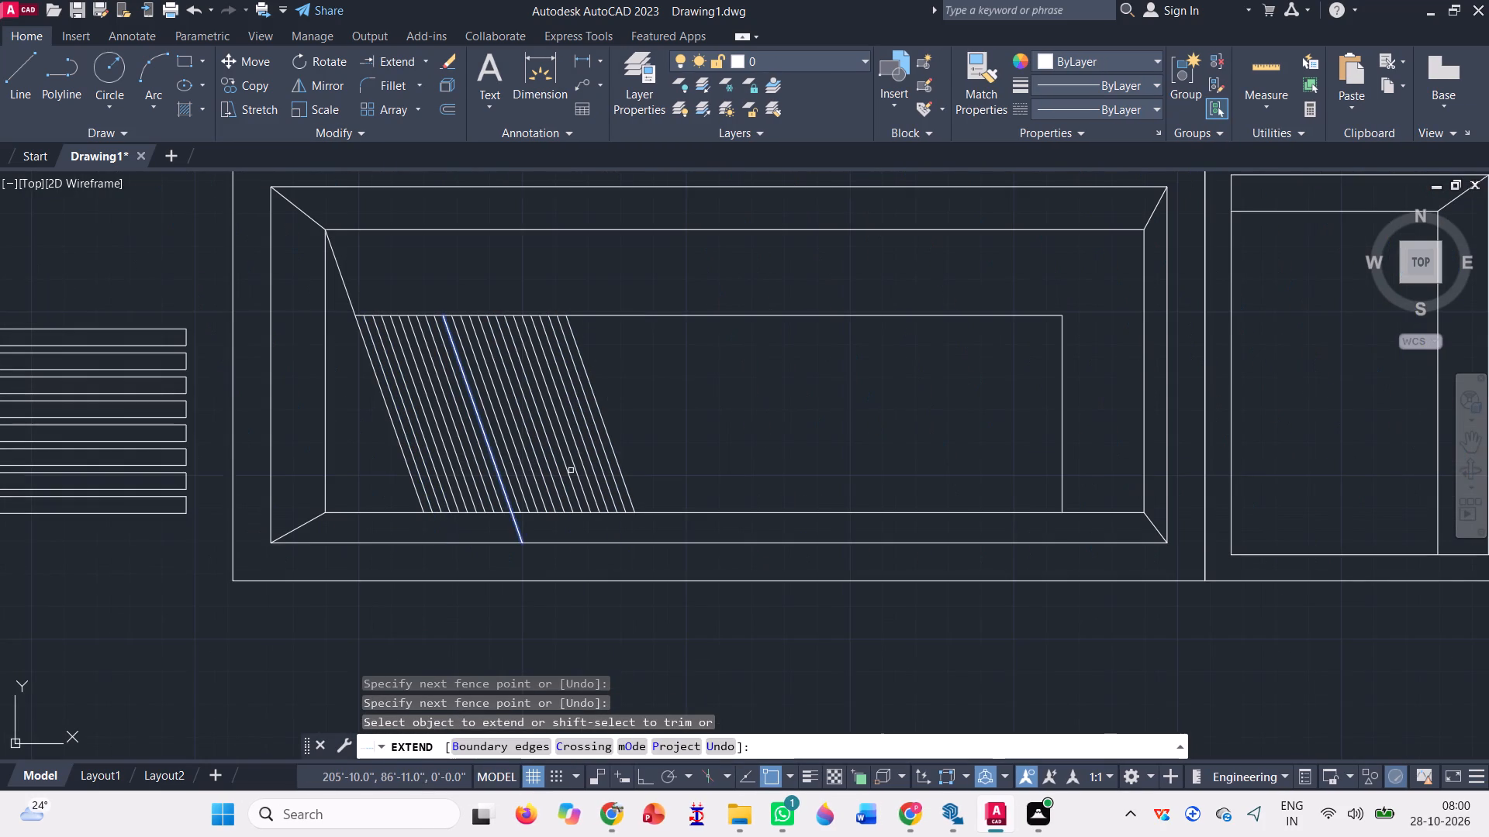
key(Escape)
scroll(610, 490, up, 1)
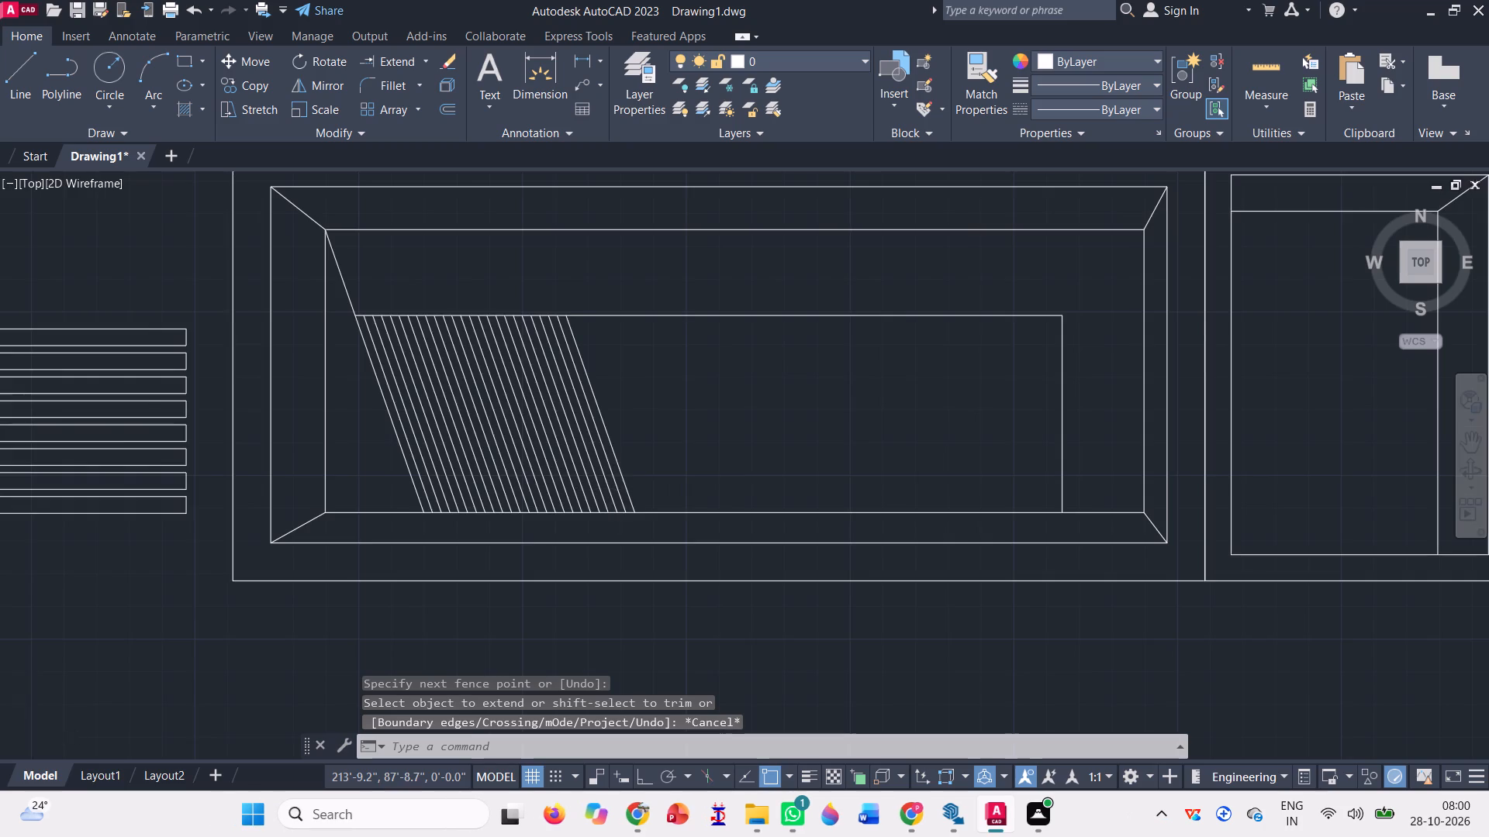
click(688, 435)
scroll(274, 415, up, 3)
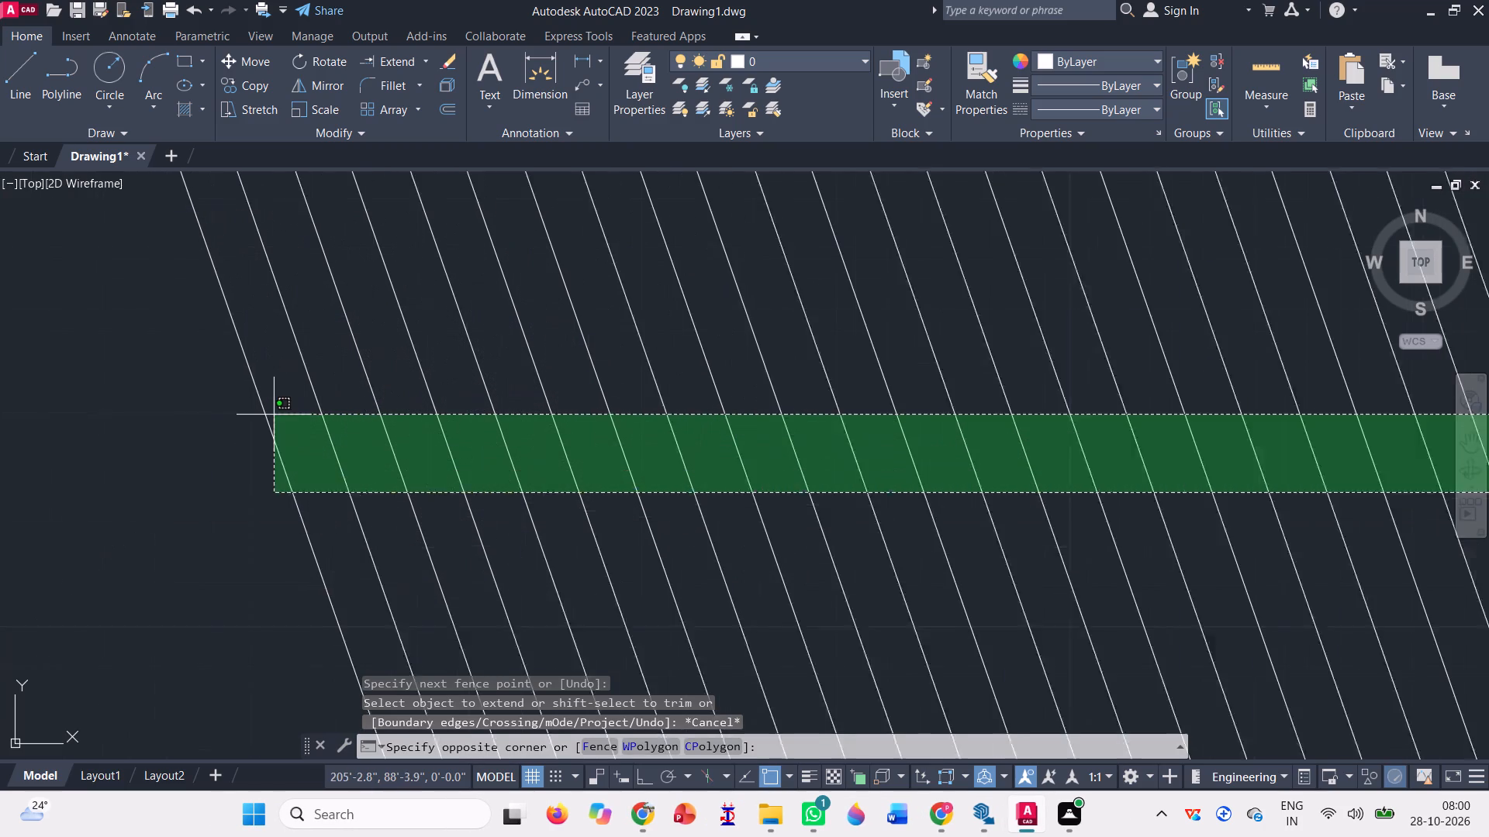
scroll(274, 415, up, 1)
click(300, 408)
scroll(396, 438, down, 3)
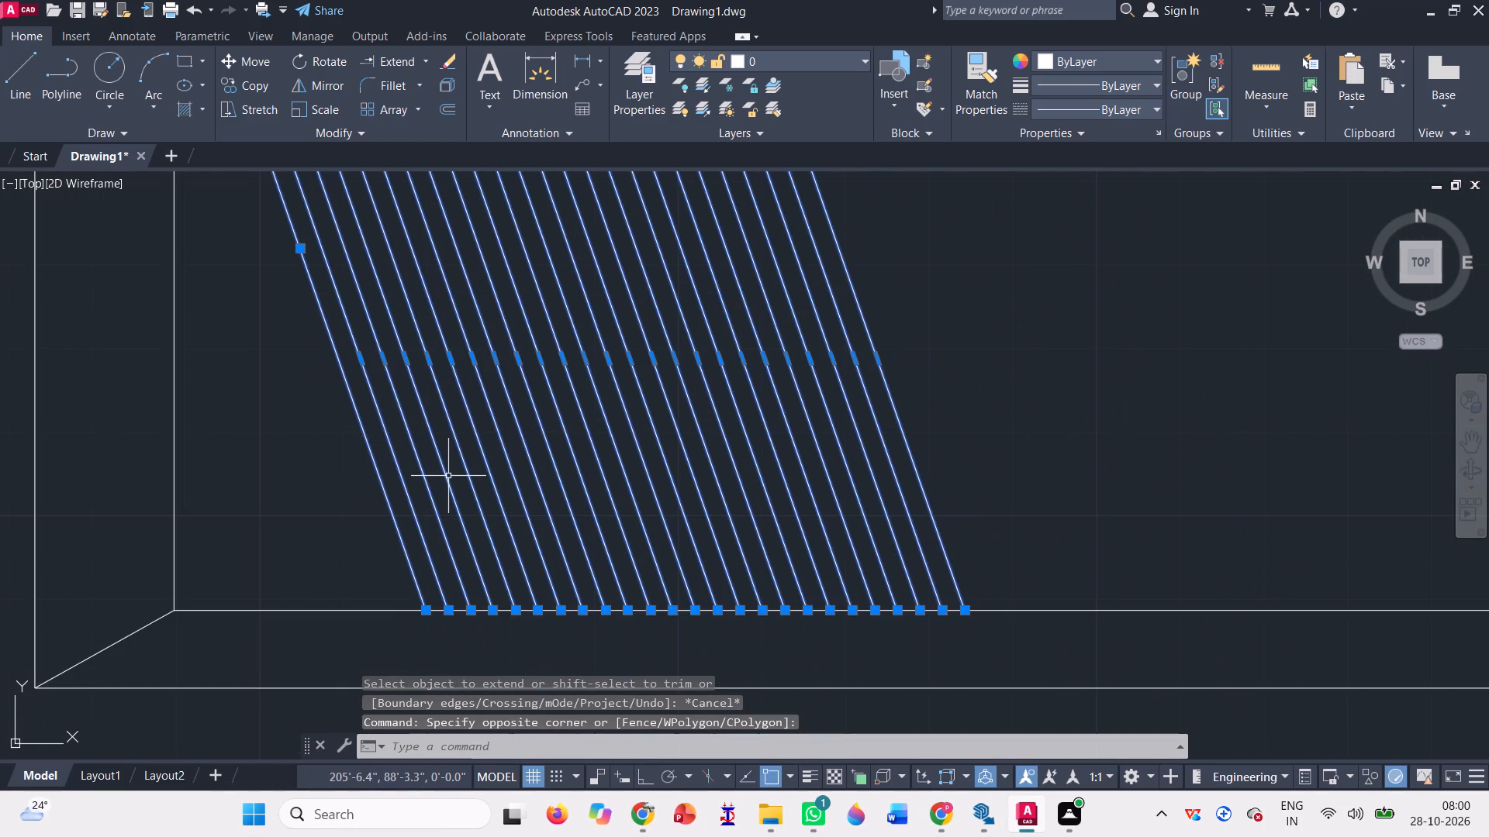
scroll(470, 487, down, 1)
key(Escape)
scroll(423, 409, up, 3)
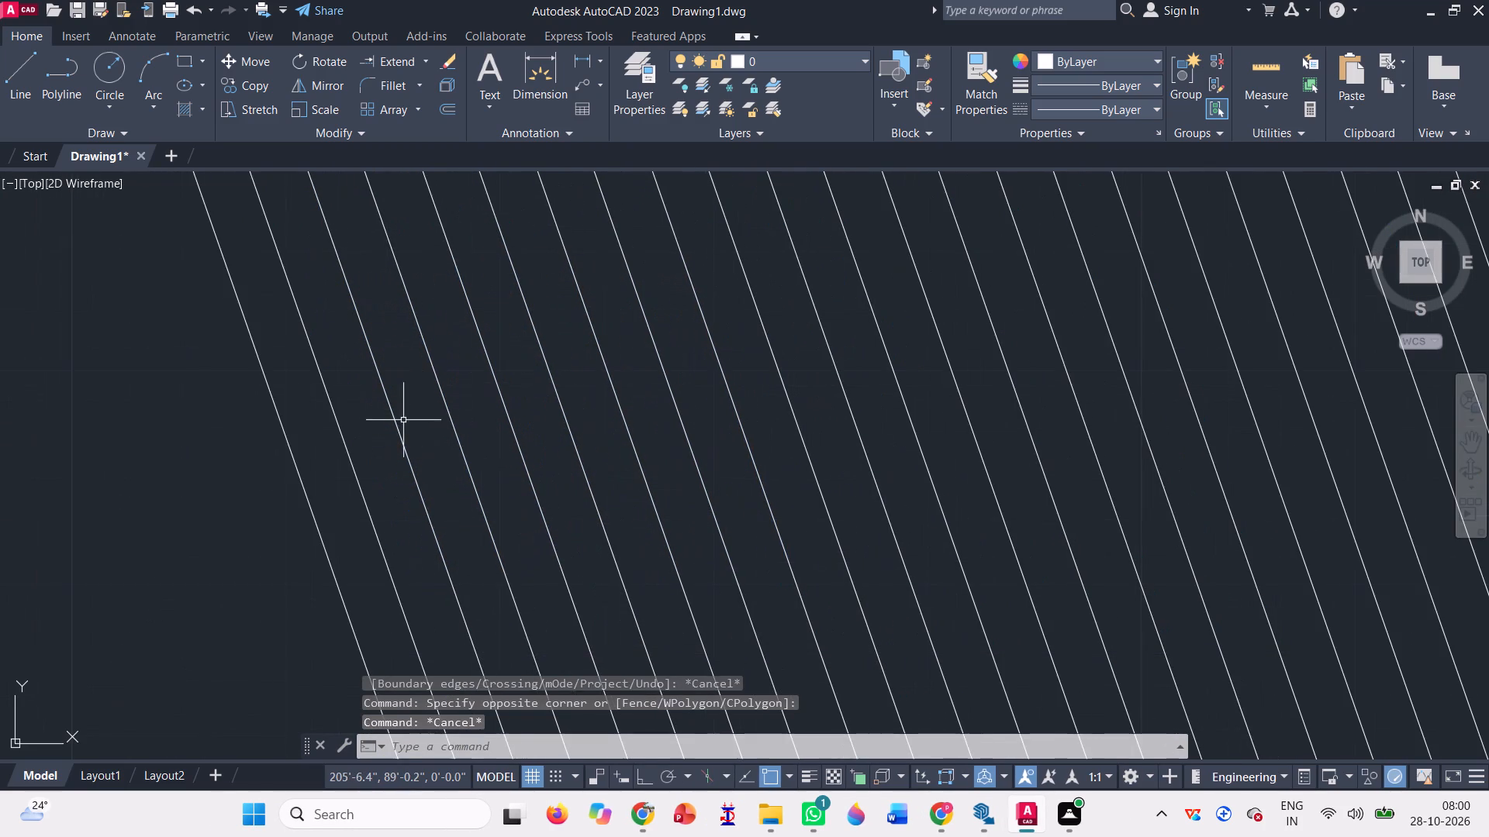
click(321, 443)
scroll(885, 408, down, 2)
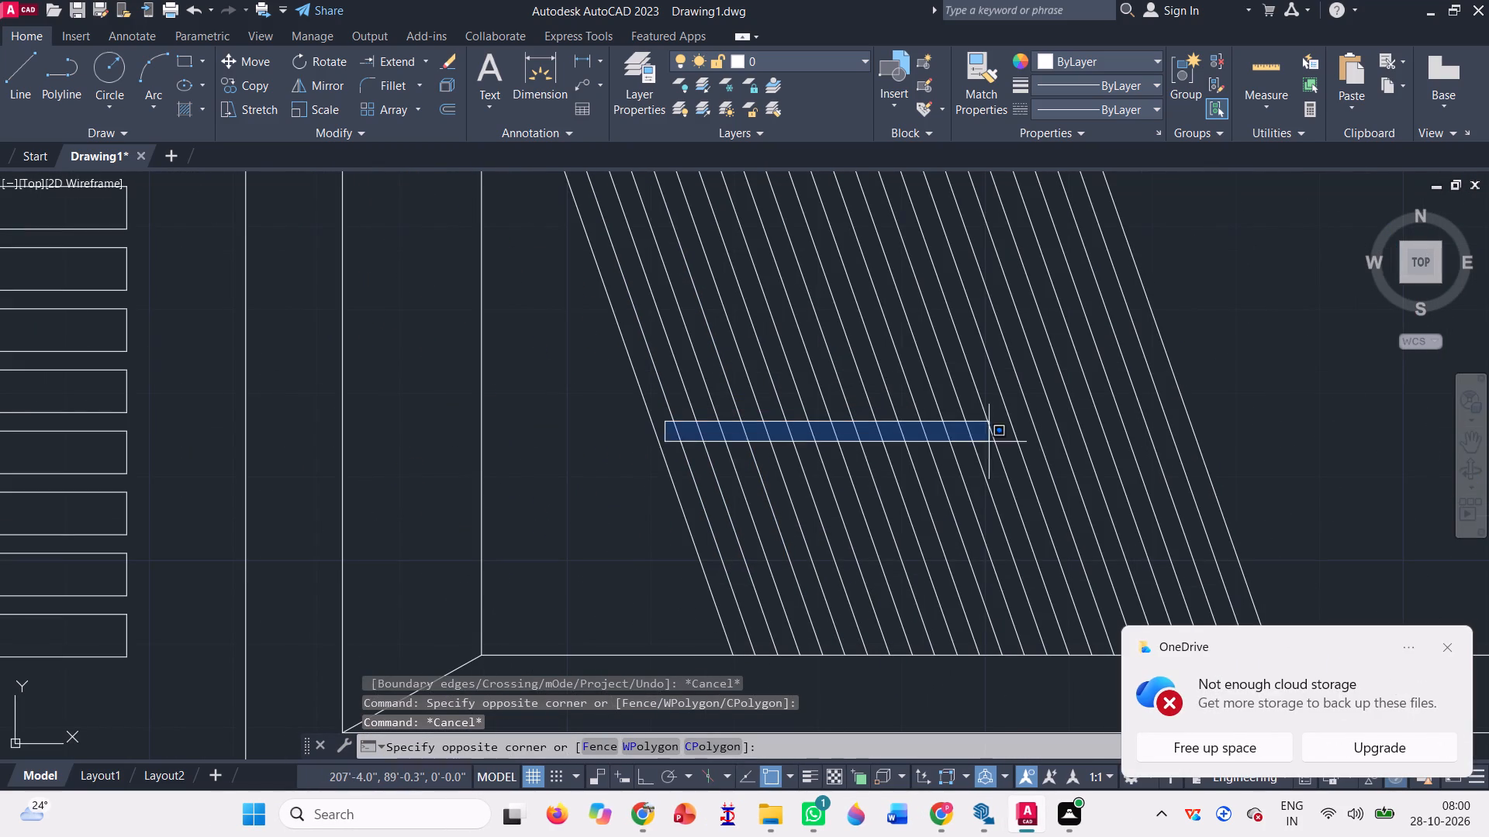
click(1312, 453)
Copy the 24 slanted lines, leaving out the infill's slanted west edge, eastward along the top line, stopping short of the east edge.
click(1259, 438)
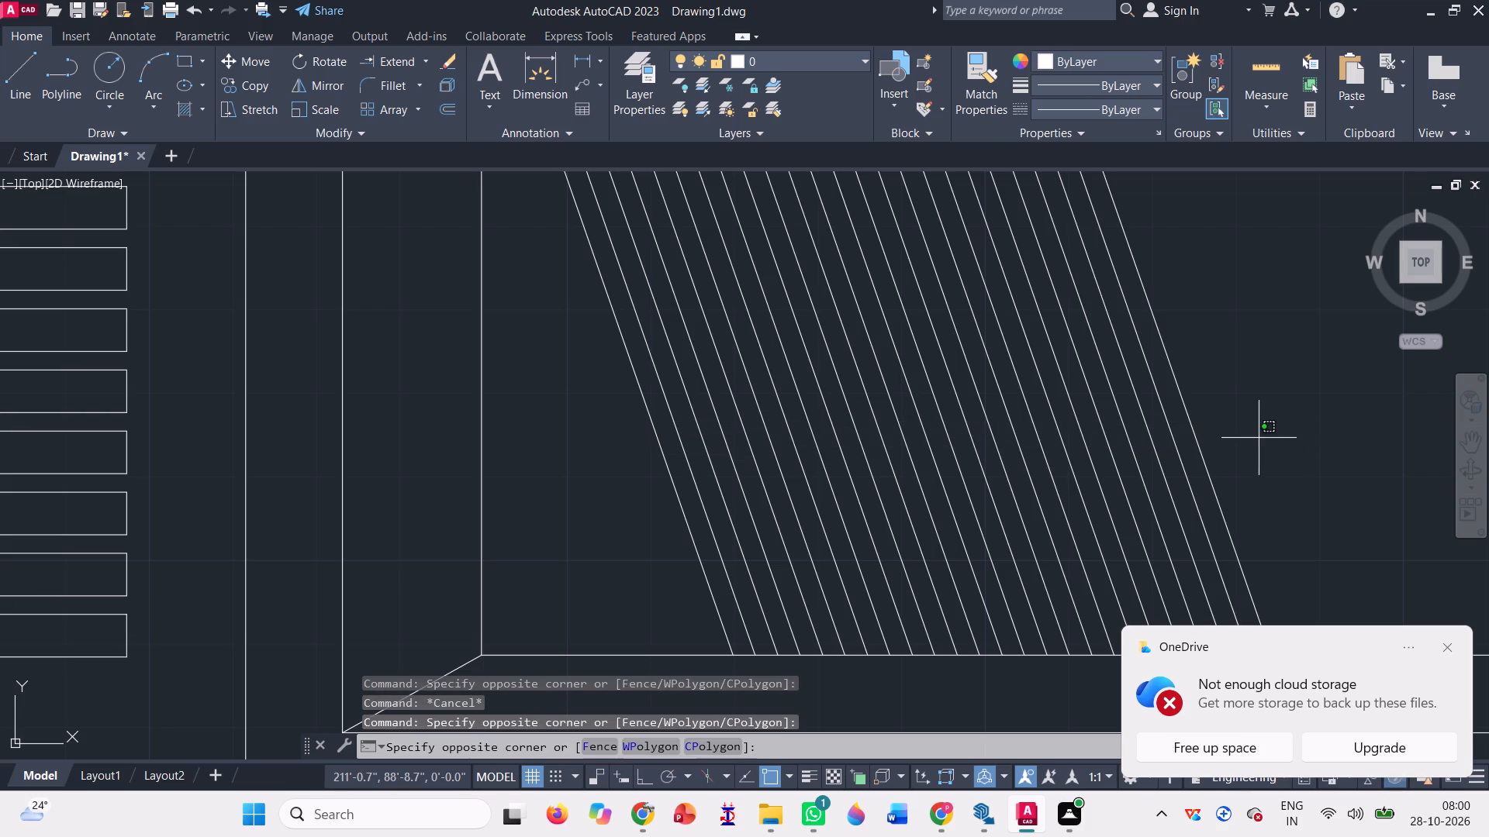
scroll(695, 422, up, 3)
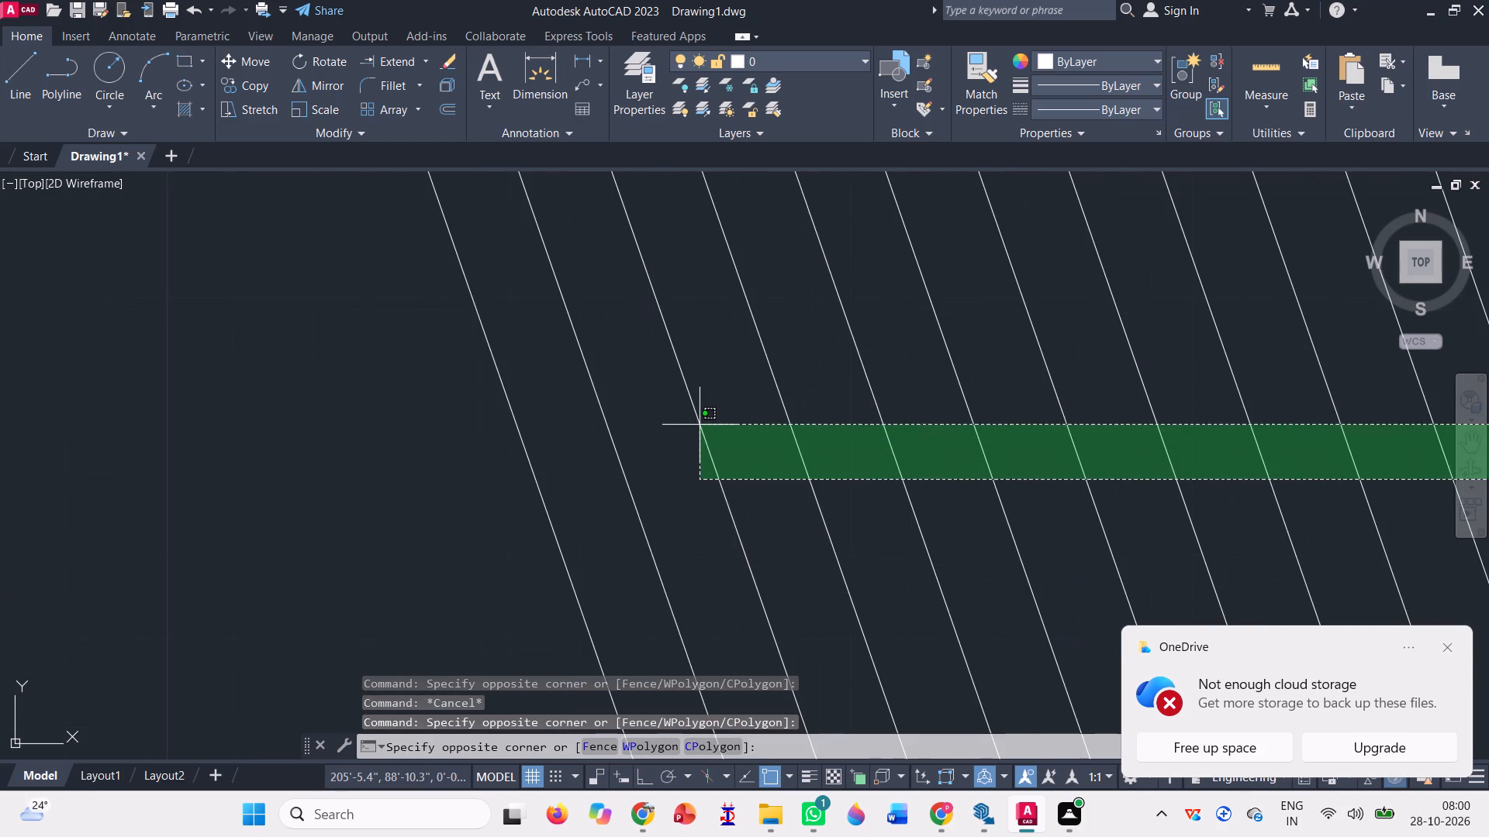
click(604, 417)
scroll(655, 432, down, 4)
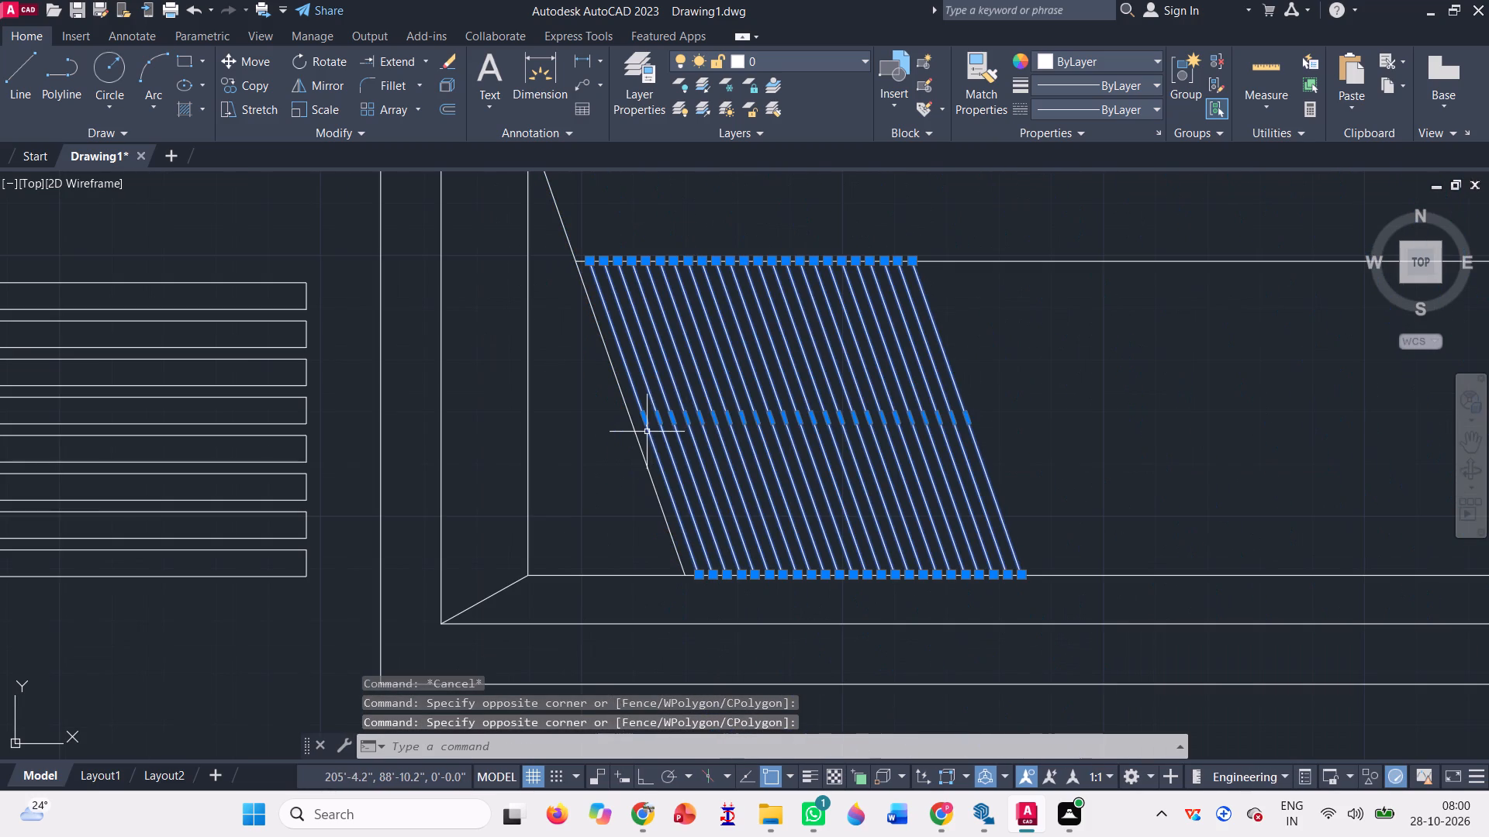
key(c)
text(o)
key(space)
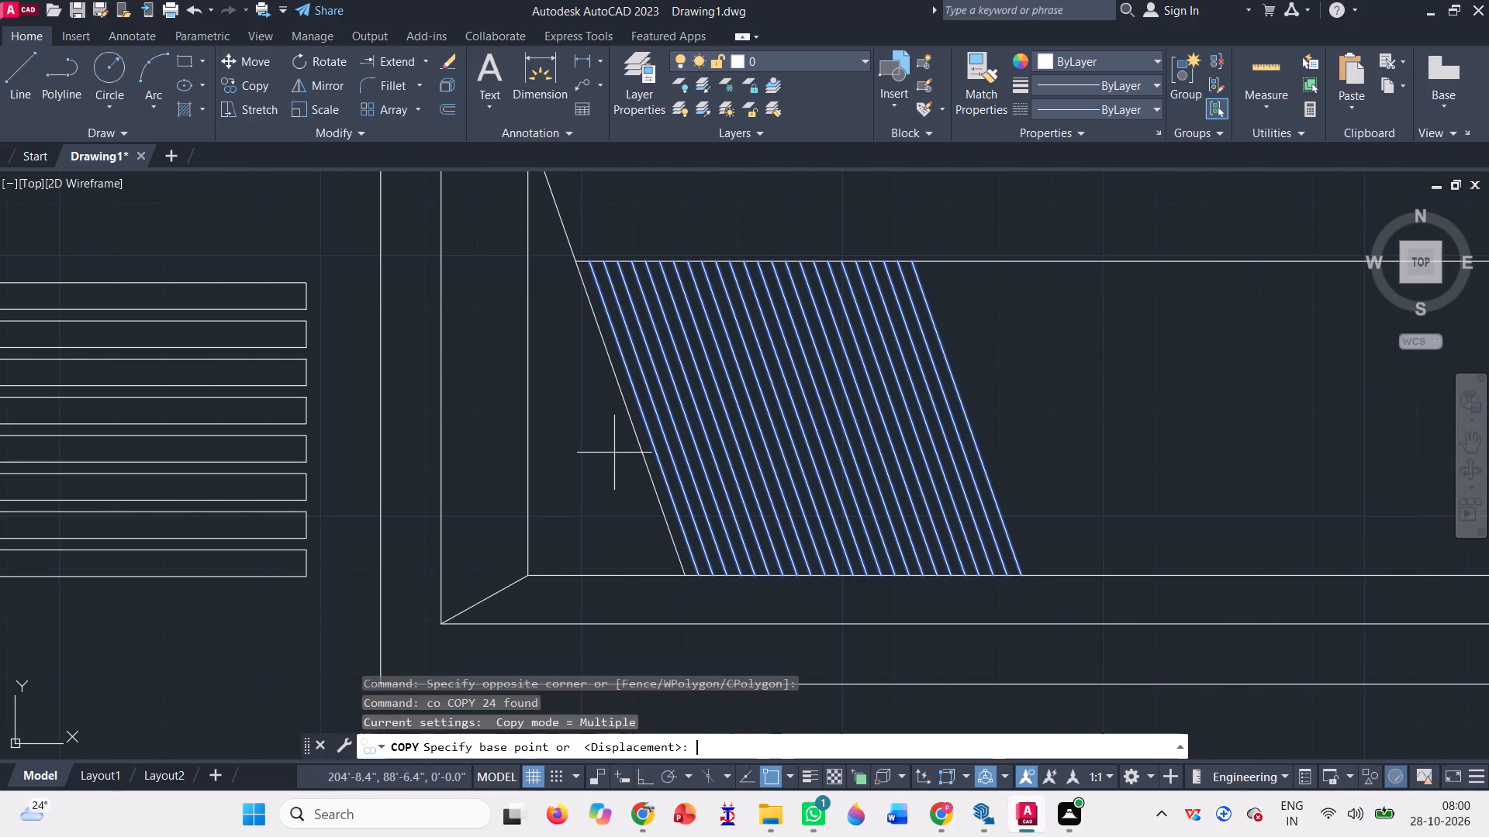
click(917, 255)
scroll(740, 319, down, 2)
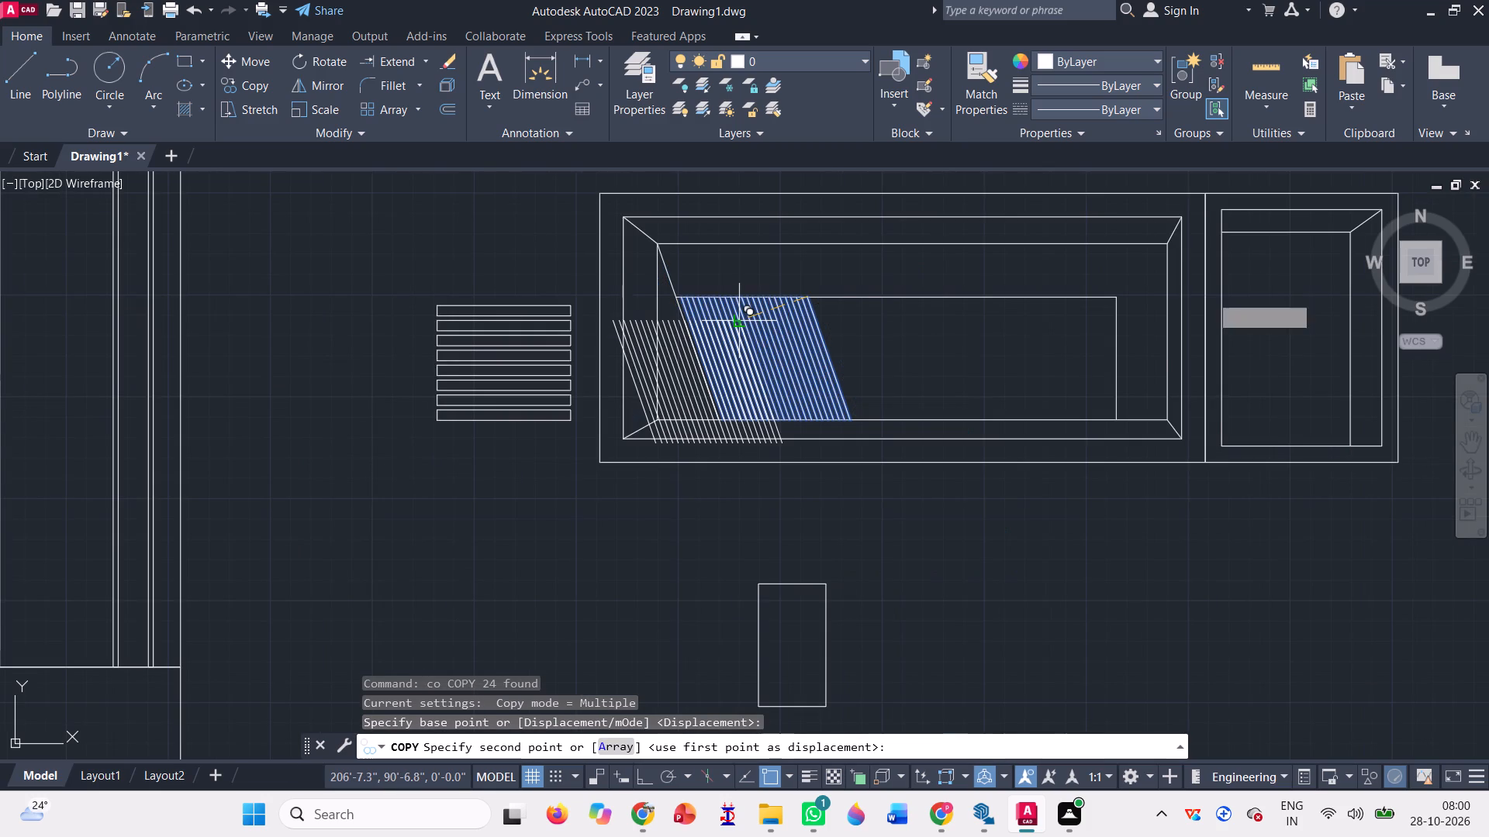
scroll(1128, 296, up, 3)
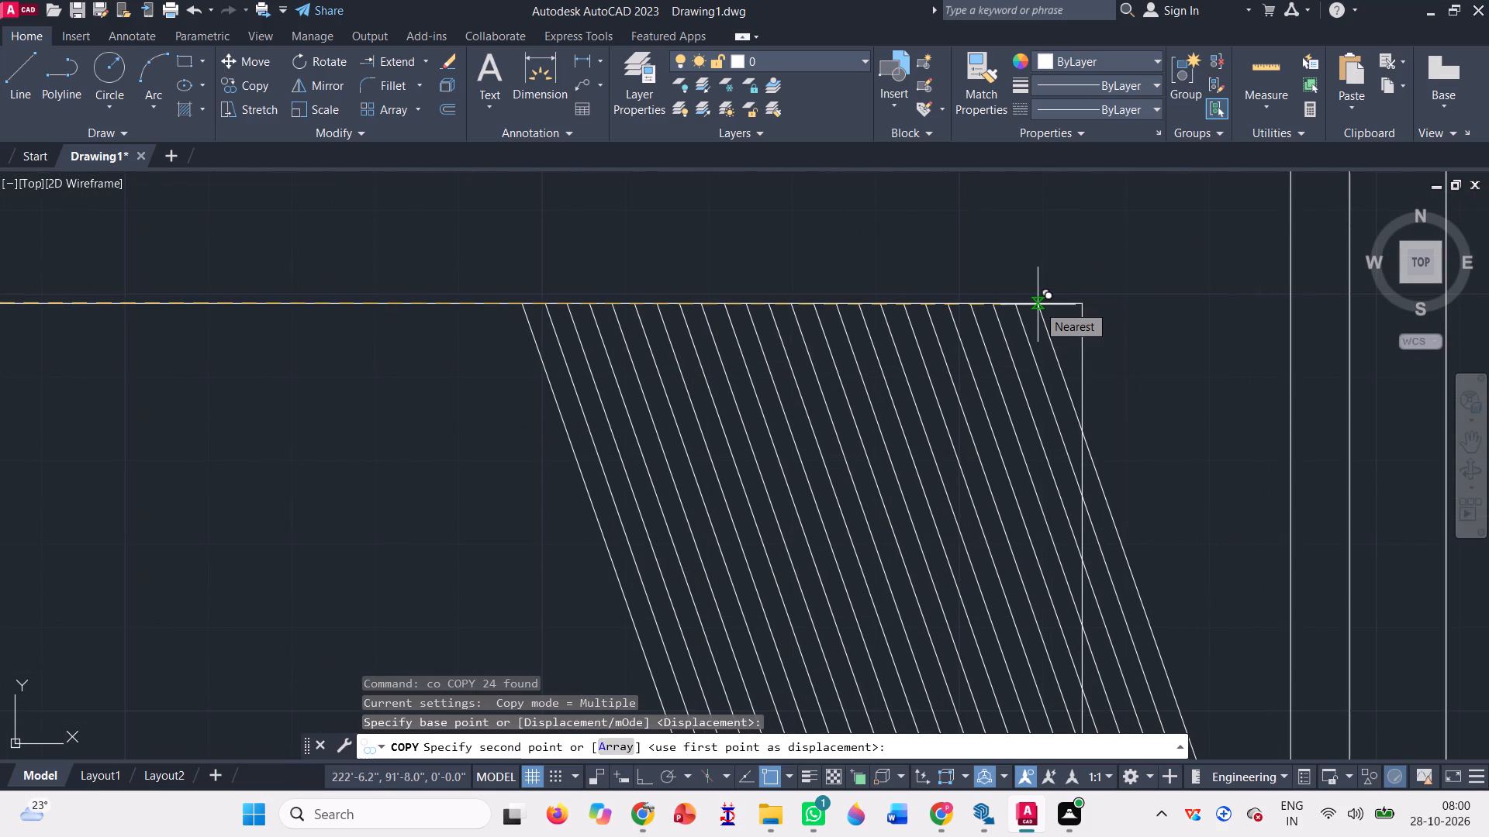
scroll(1037, 263, down, 2)
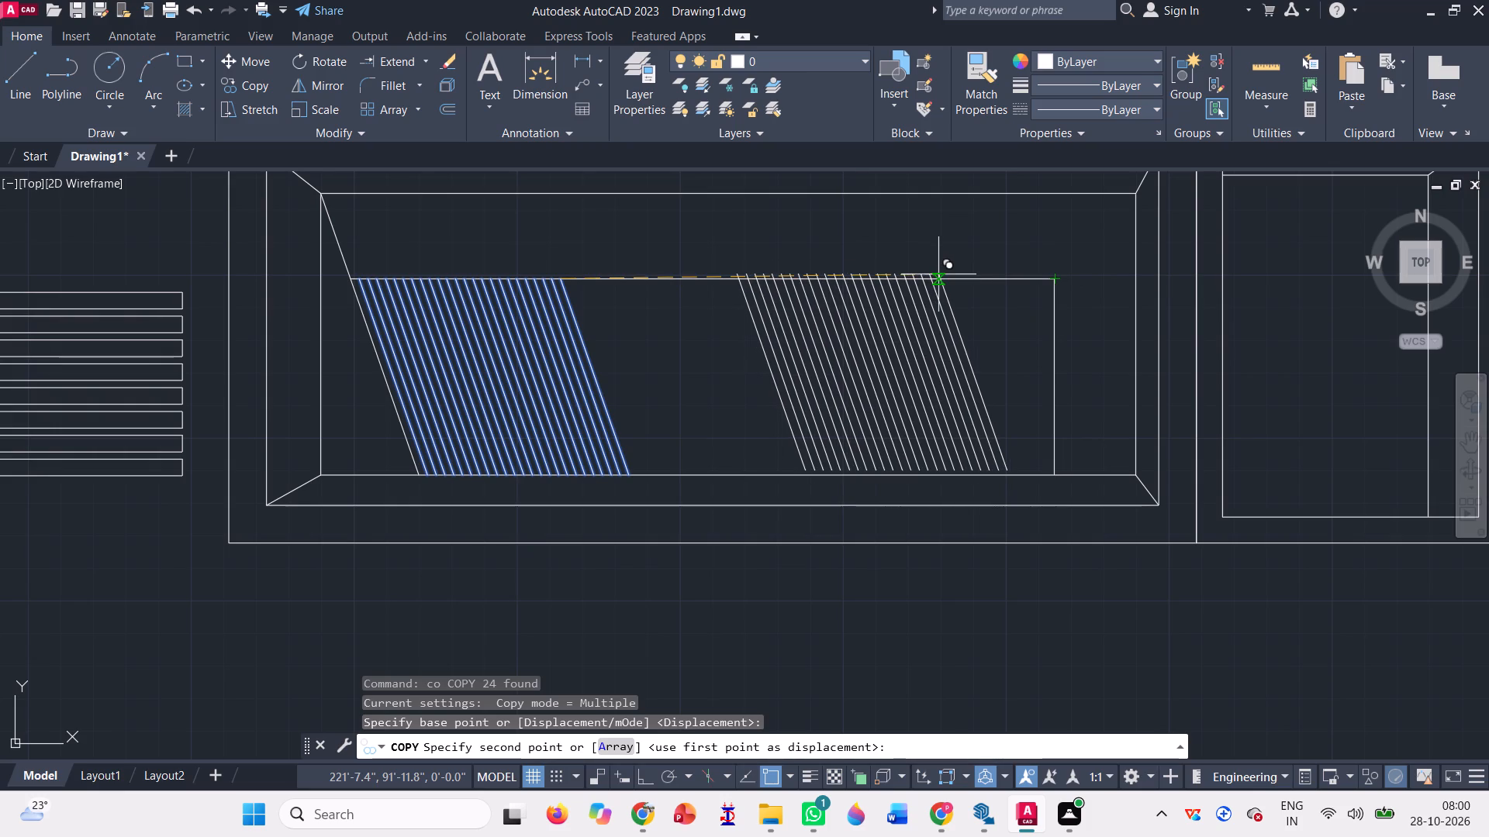
click(939, 274)
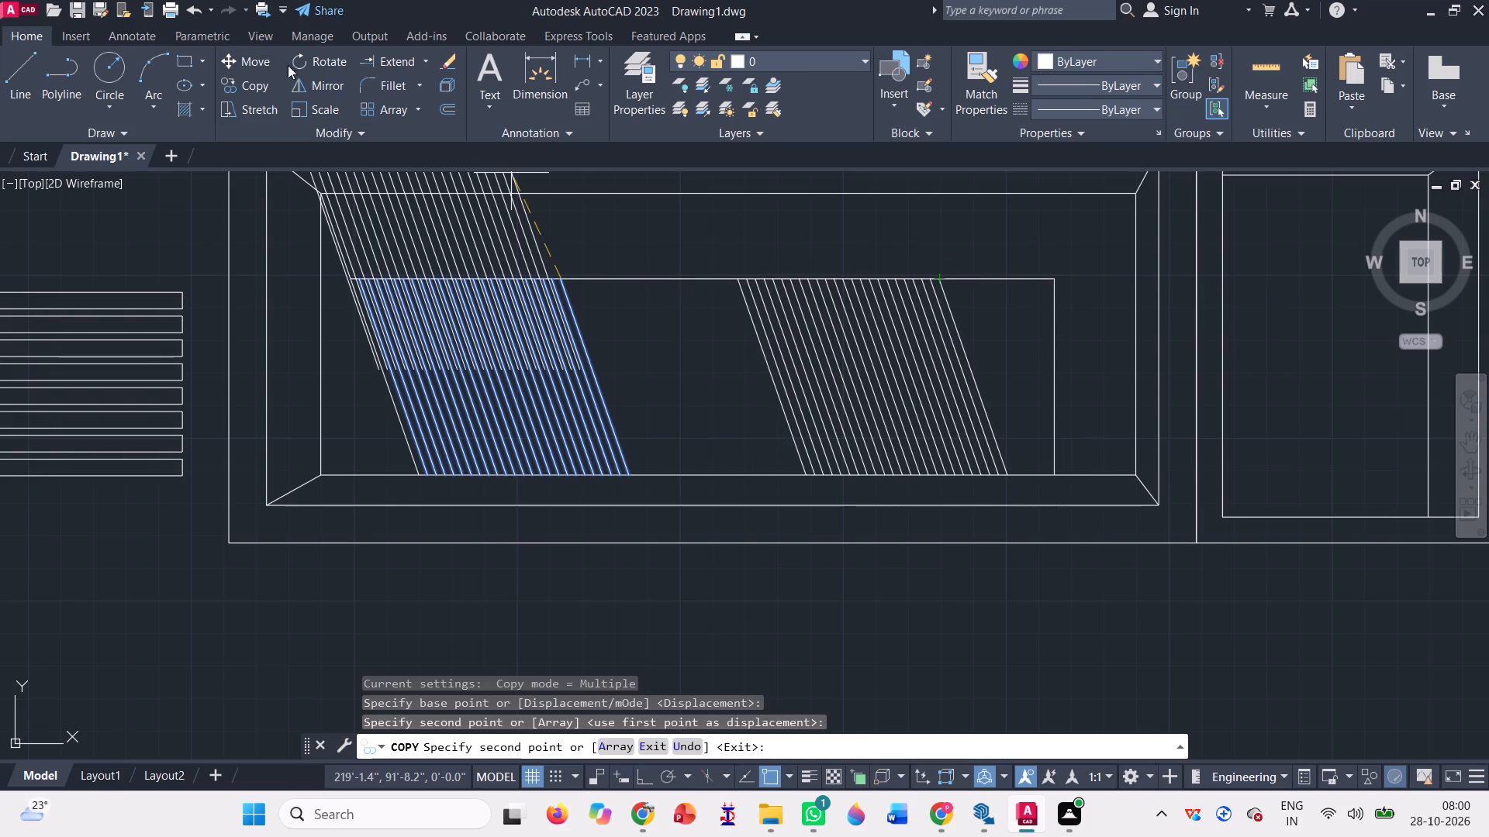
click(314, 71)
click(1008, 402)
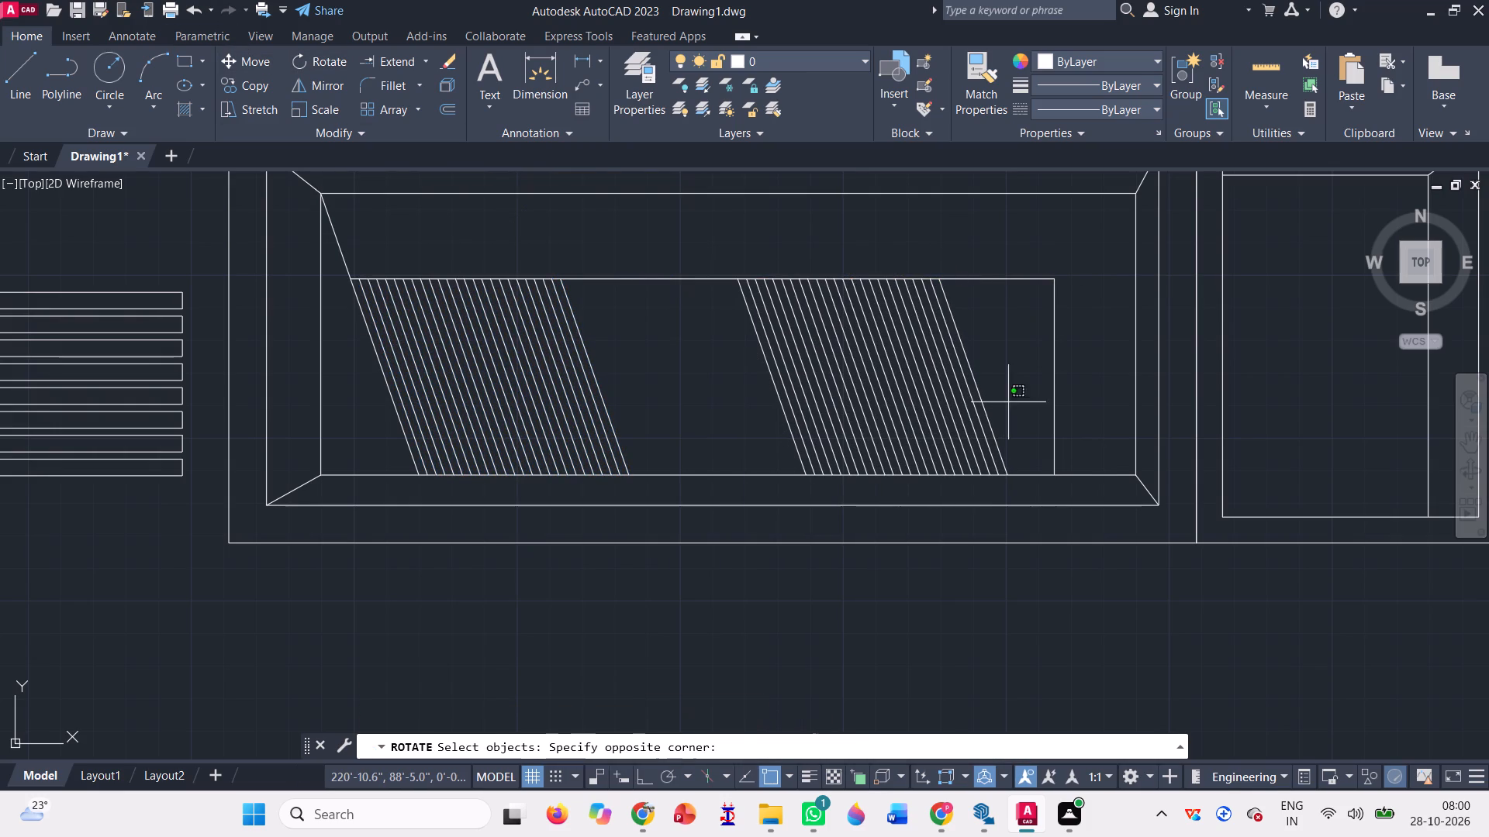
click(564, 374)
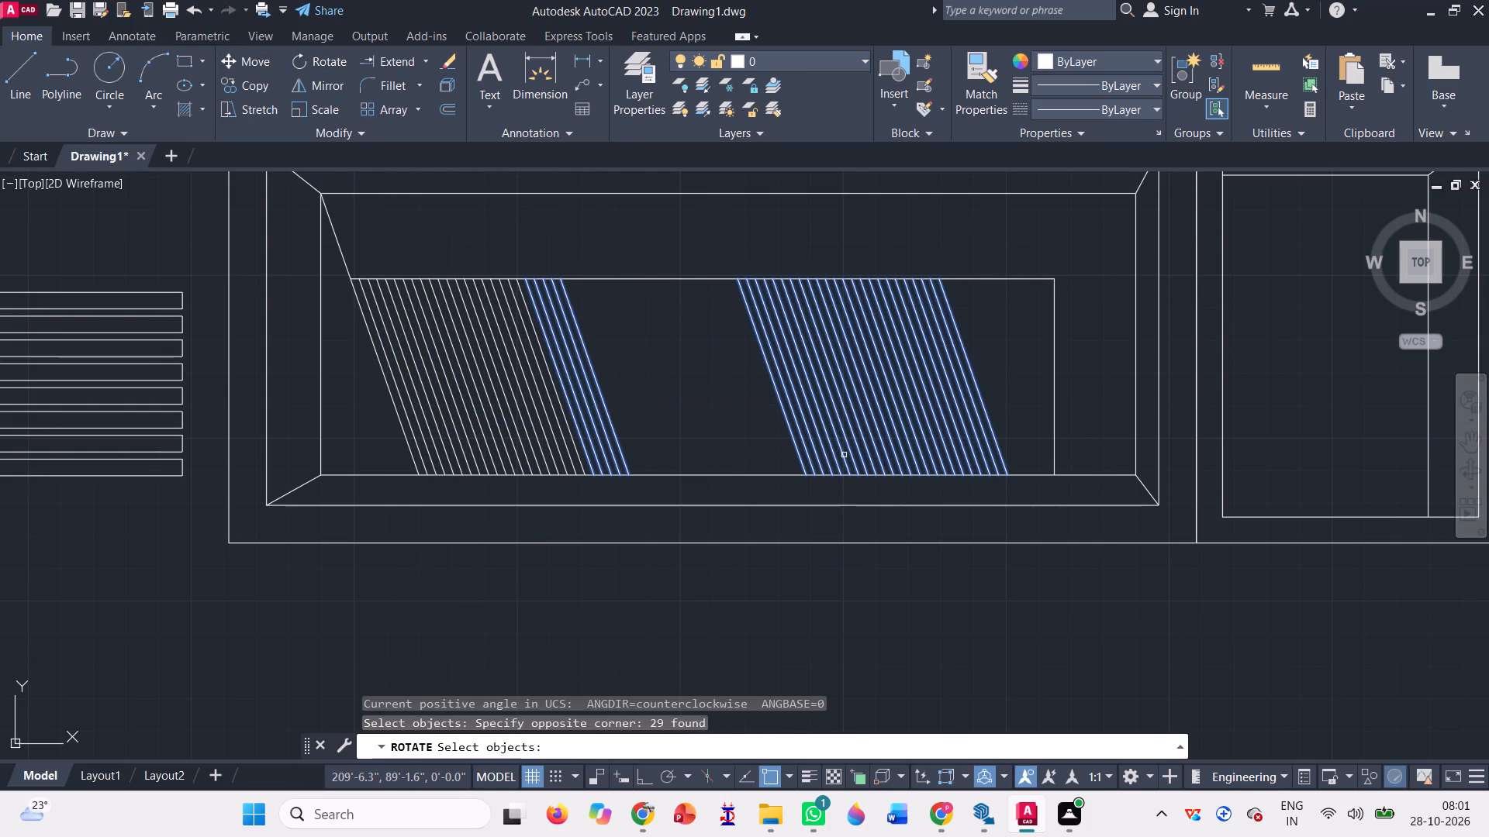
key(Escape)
Rotate the 24 copied slanted lines by about 342° around the bottom end of their easternmost line, making them nearly vertical.
click(321, 64)
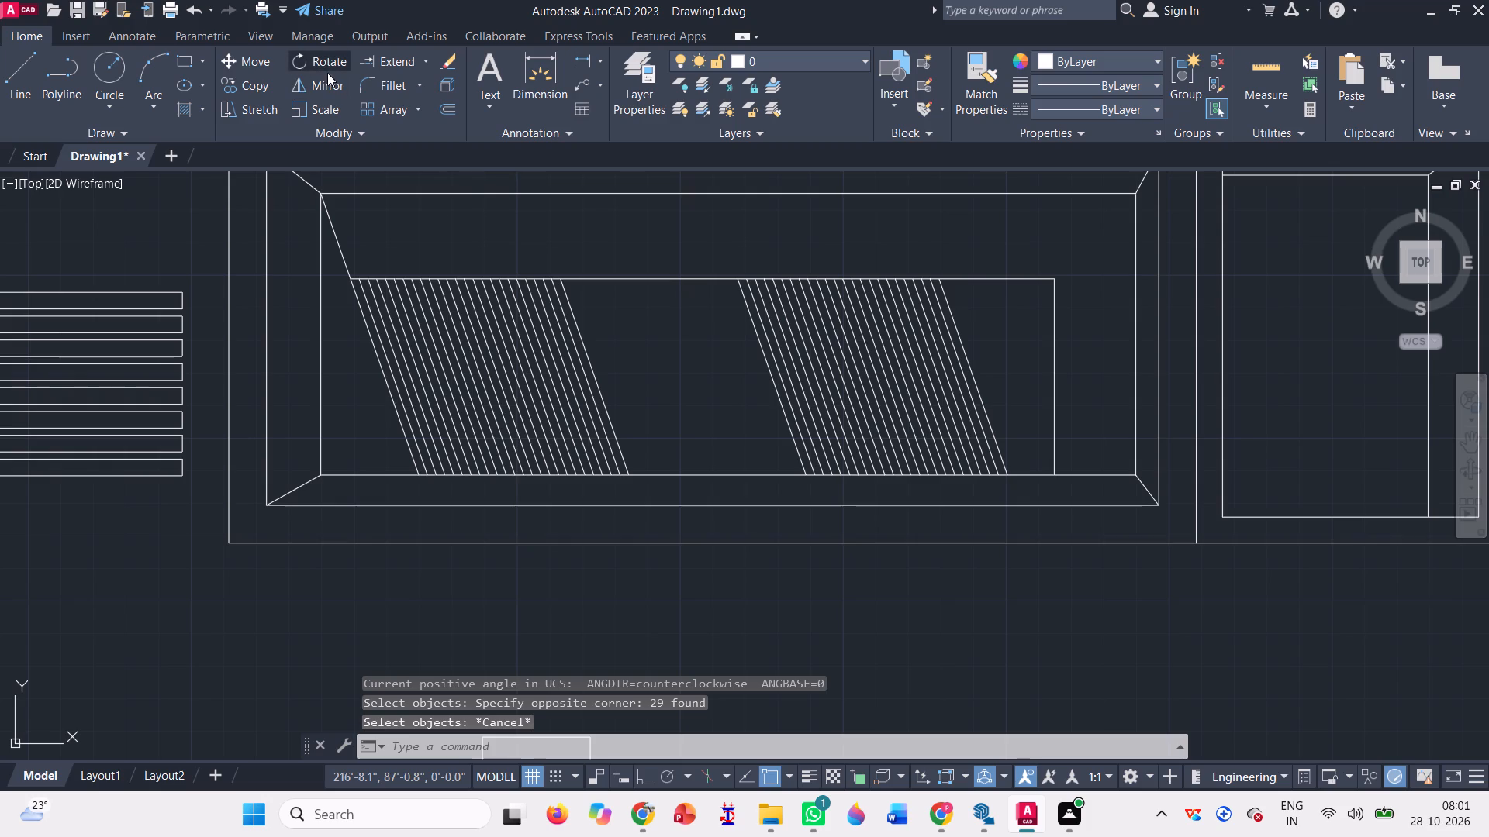
click(995, 401)
click(697, 399)
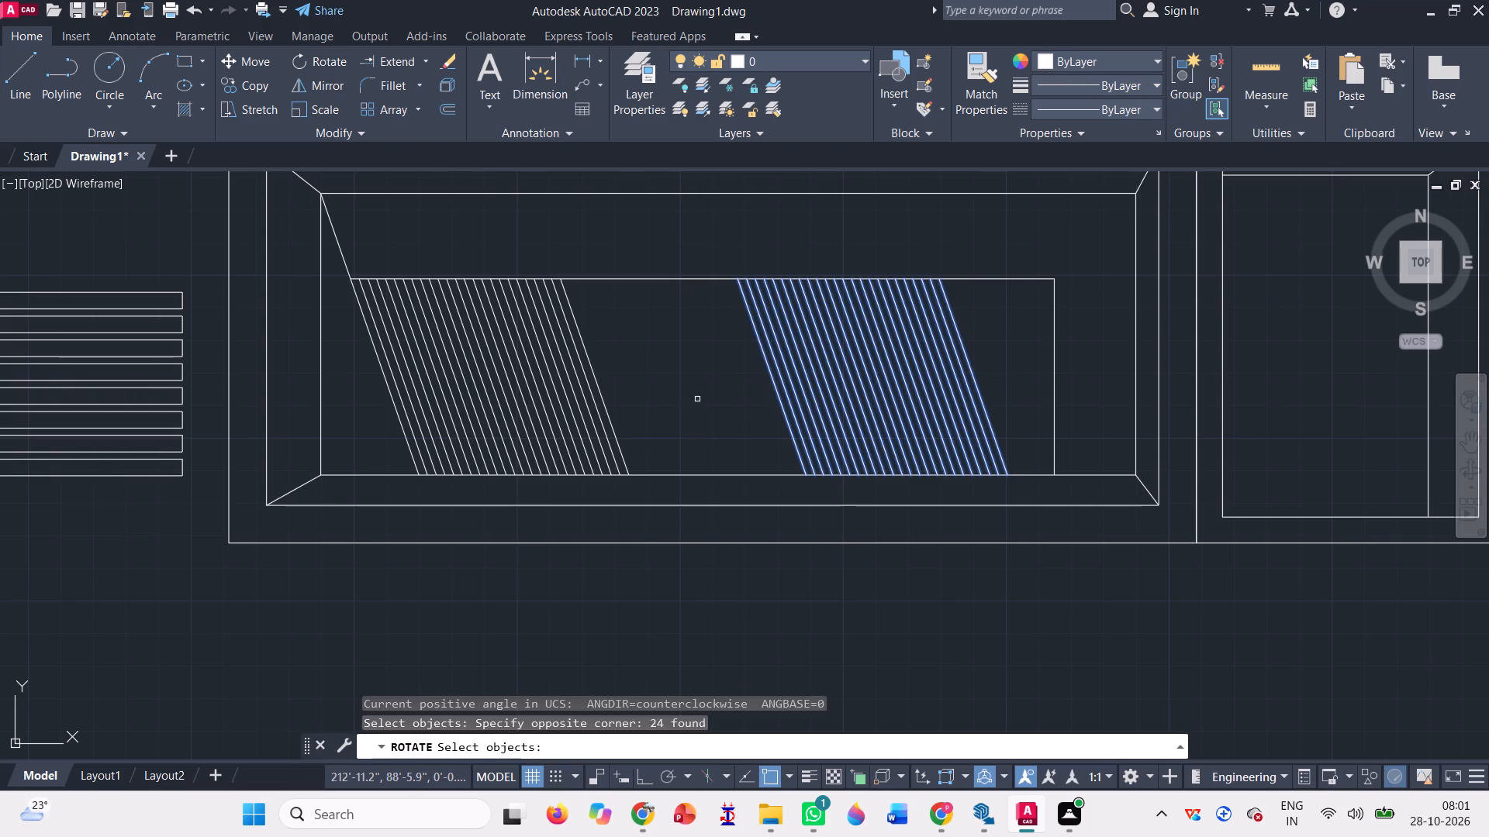
scroll(1055, 472, up, 2)
key(space)
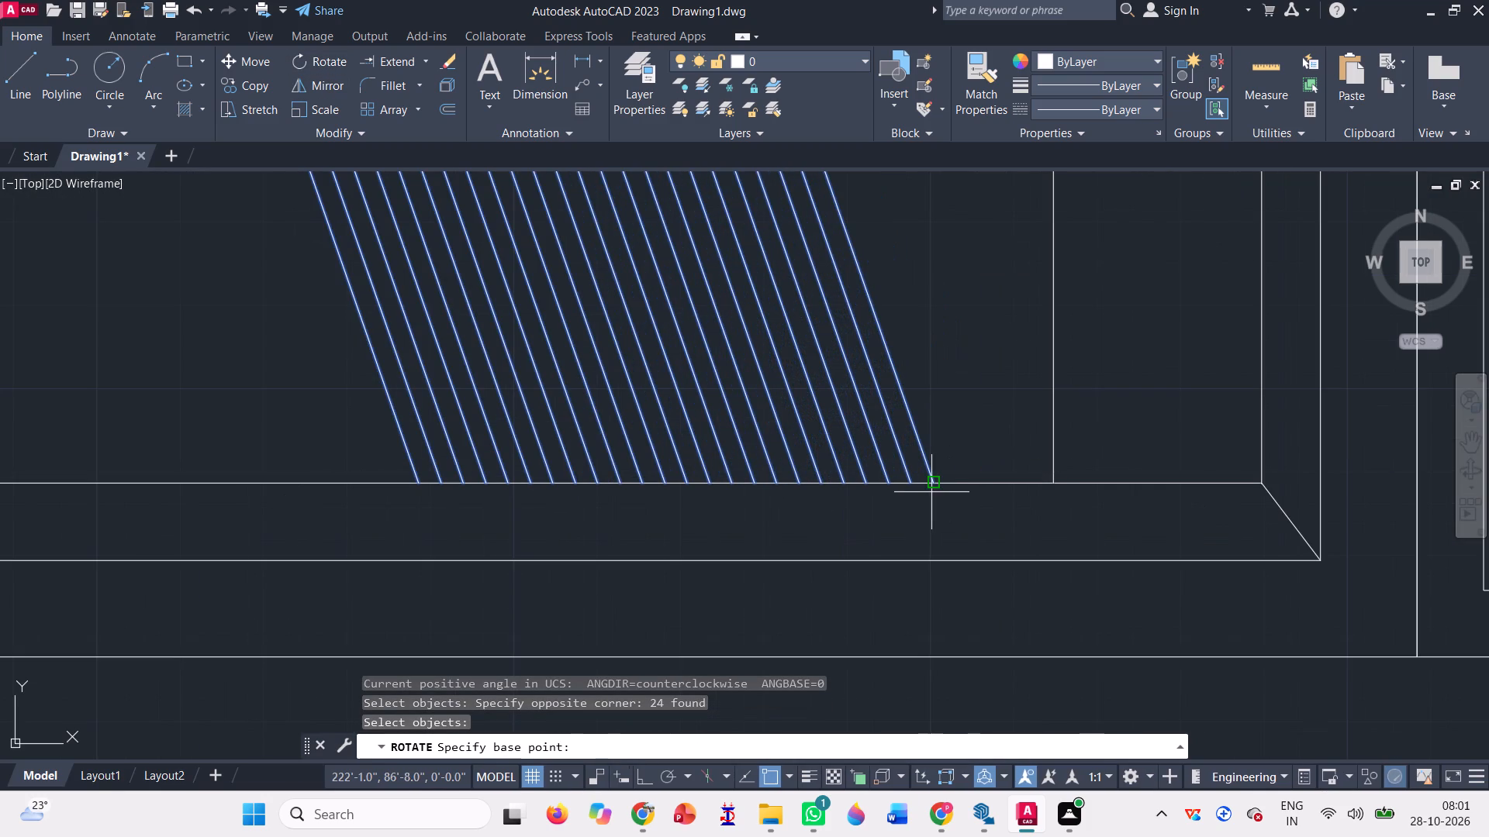
click(939, 484)
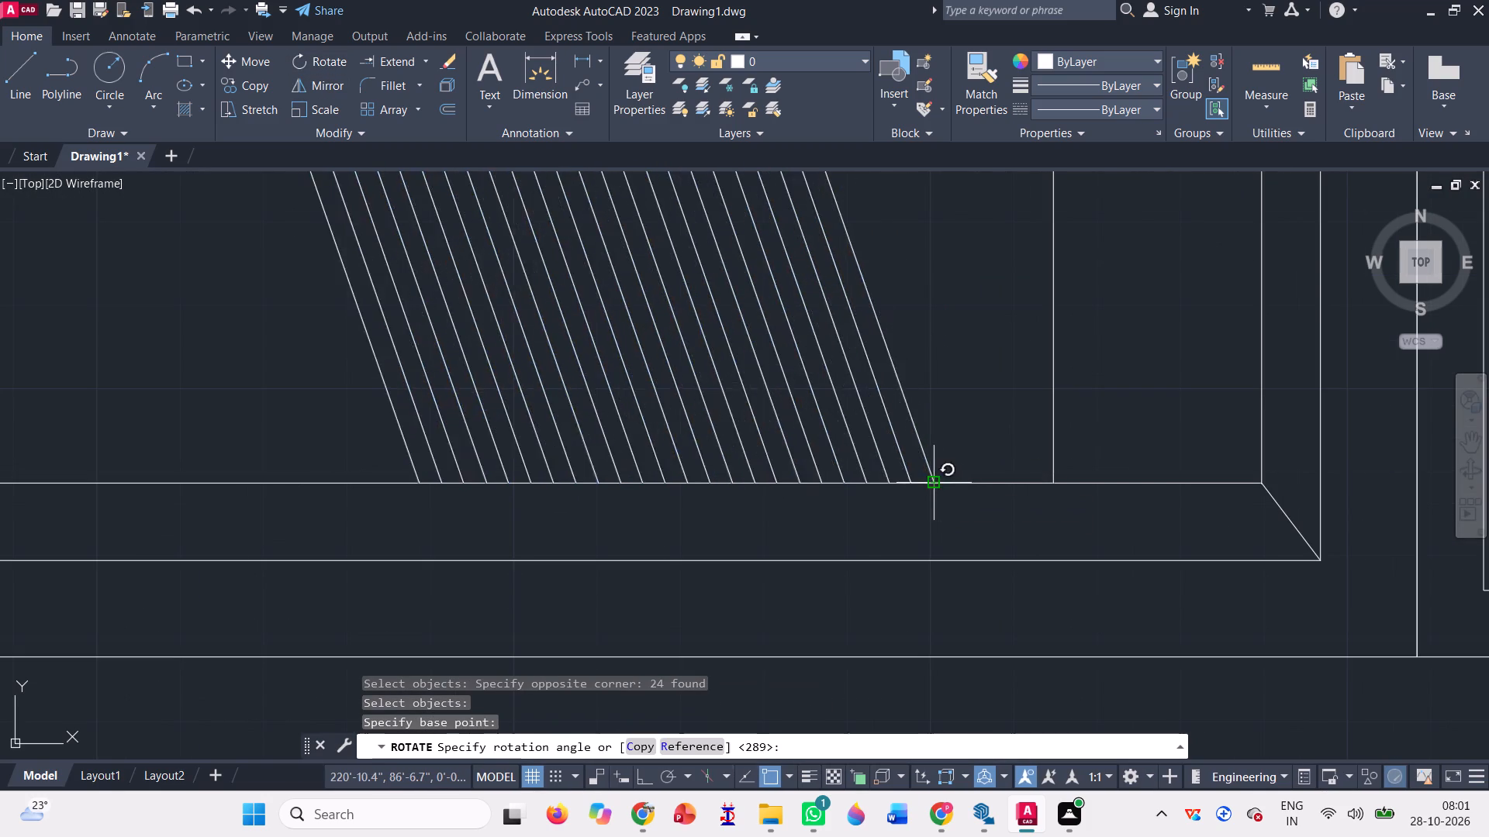
scroll(941, 563, down, 2)
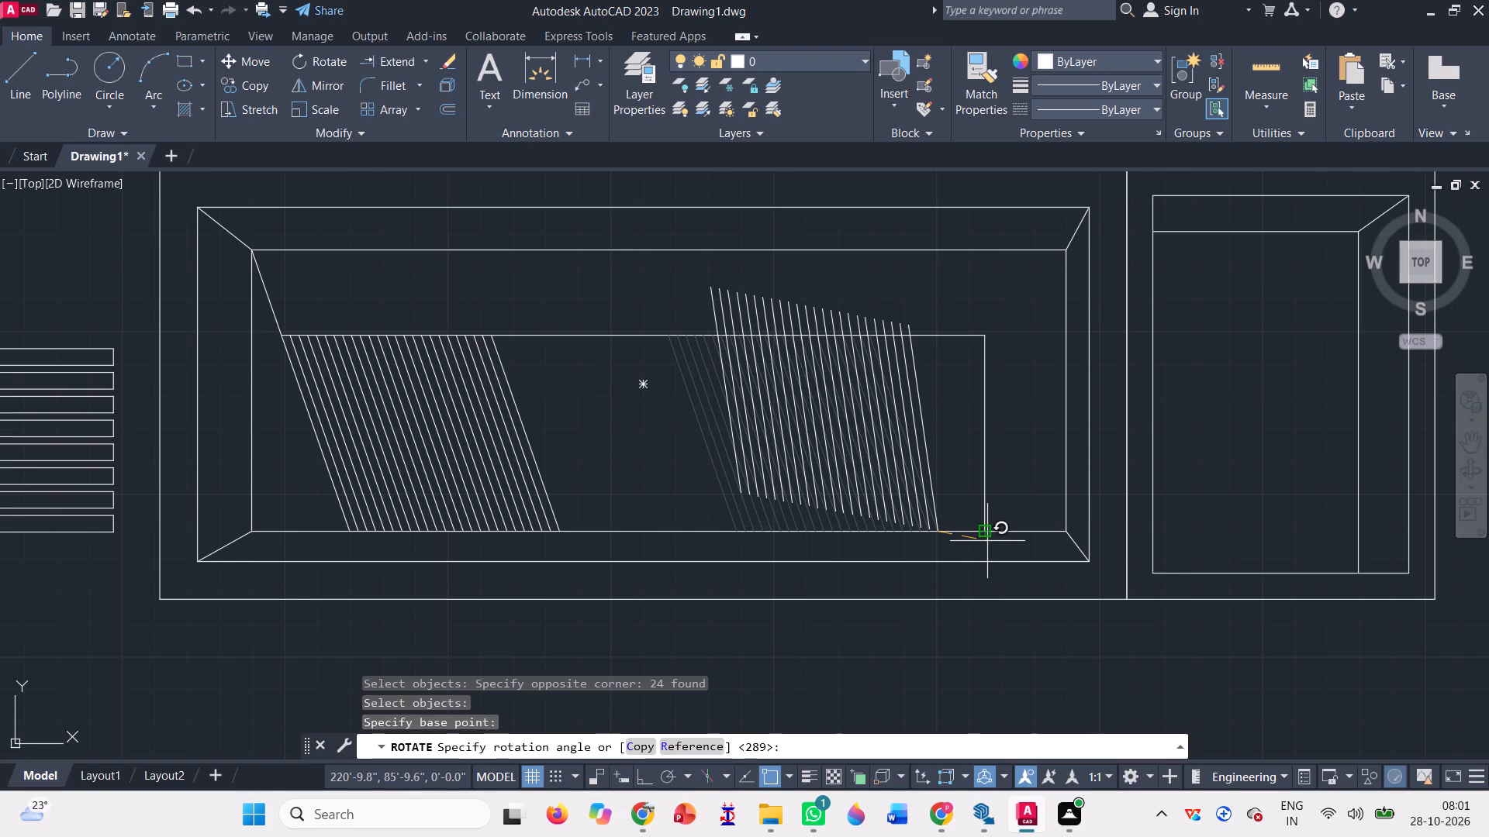
key(F8)
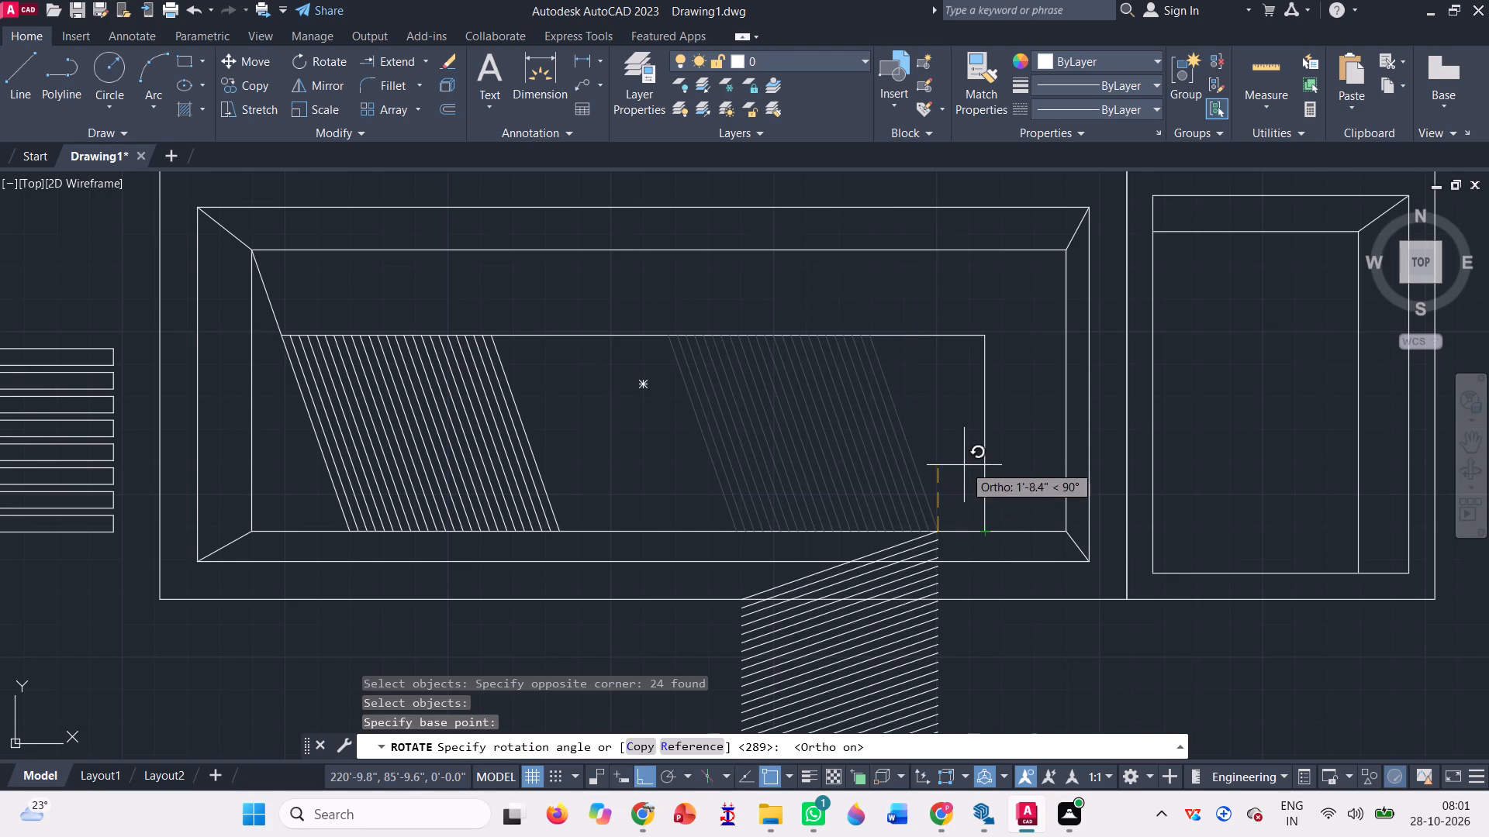
key(F7)
key(F7)
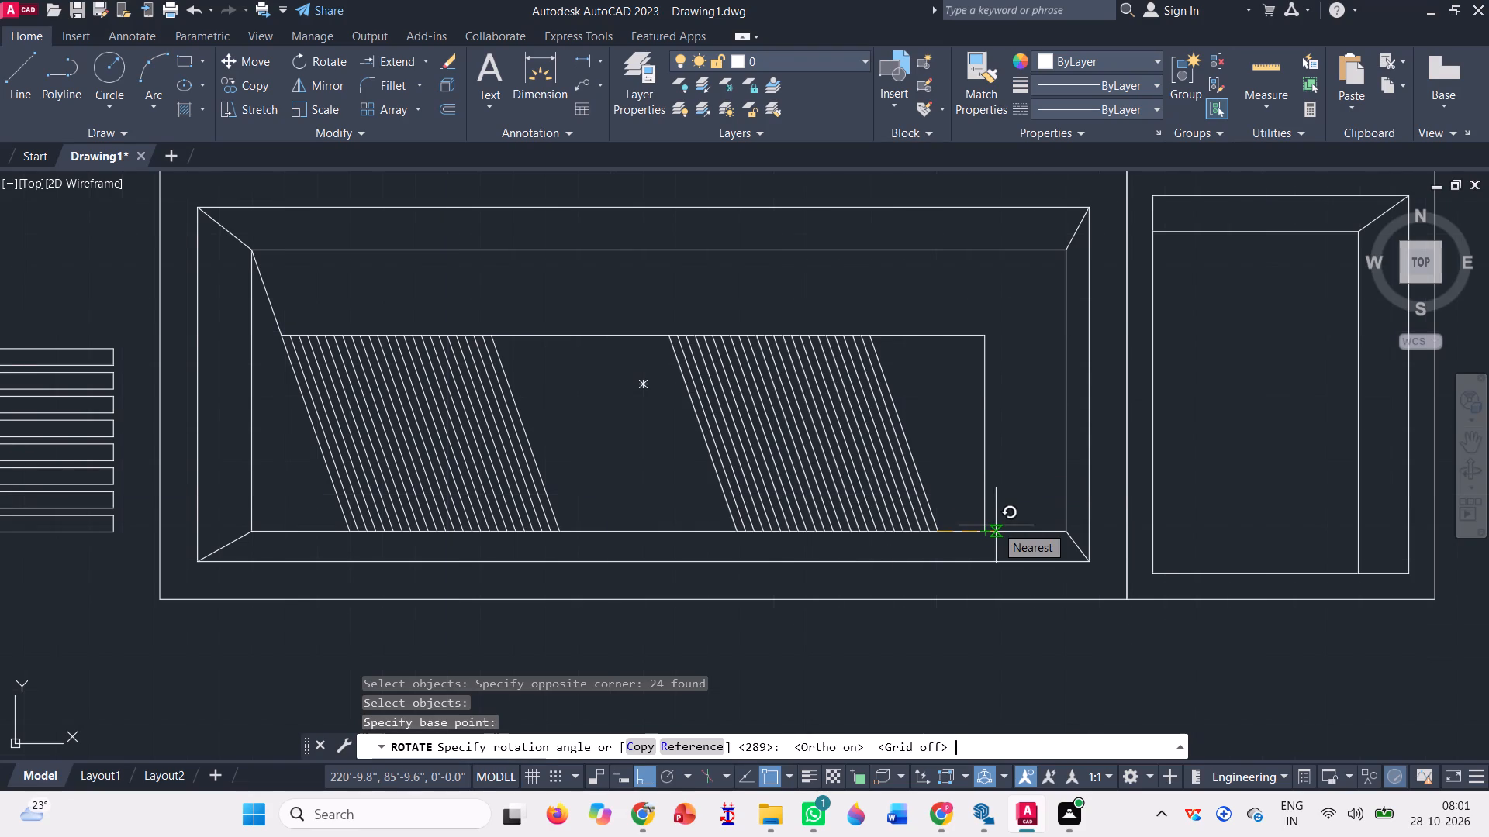
key(F8)
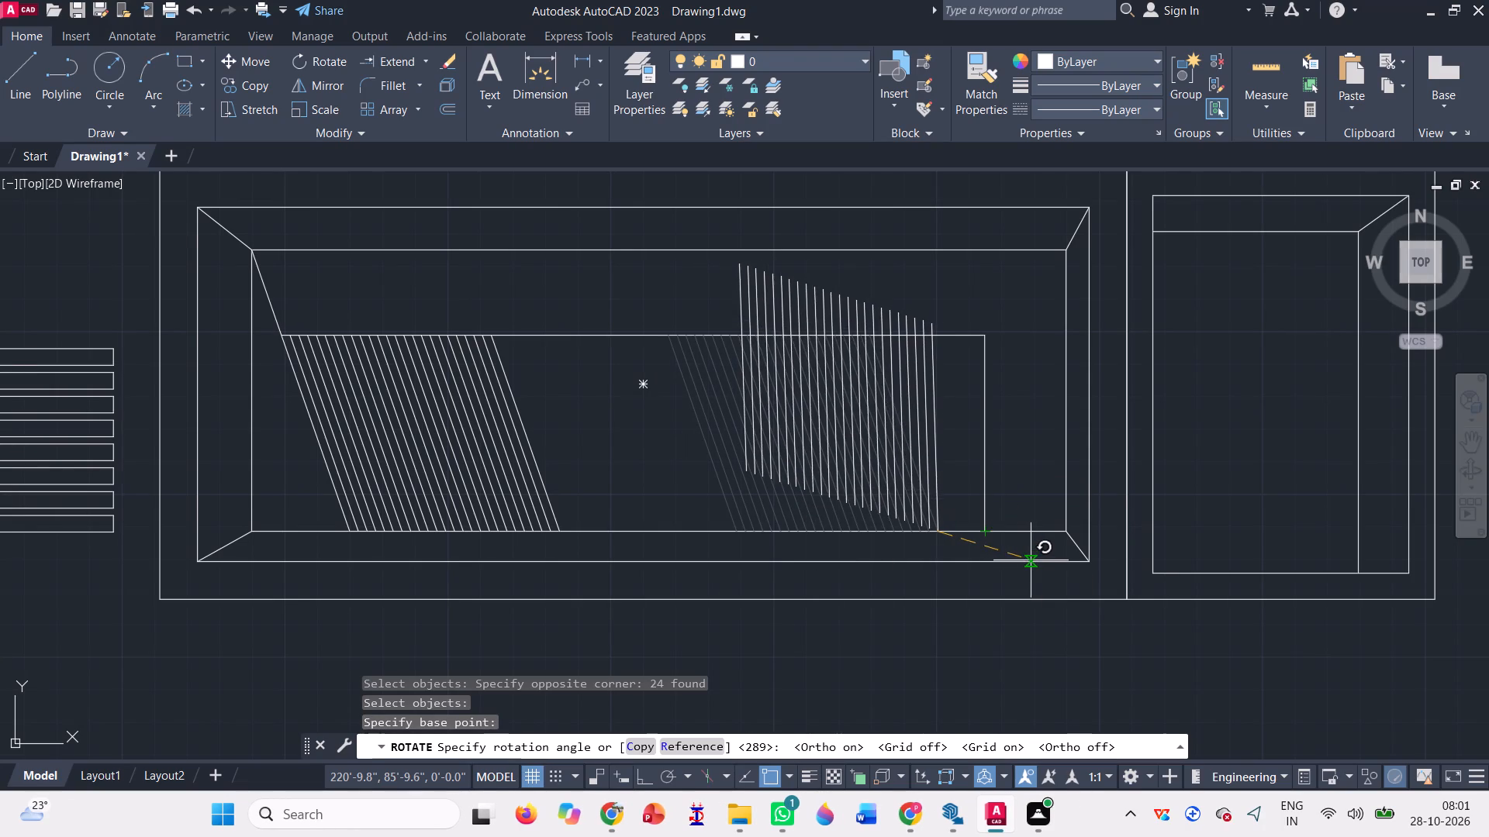
click(1031, 557)
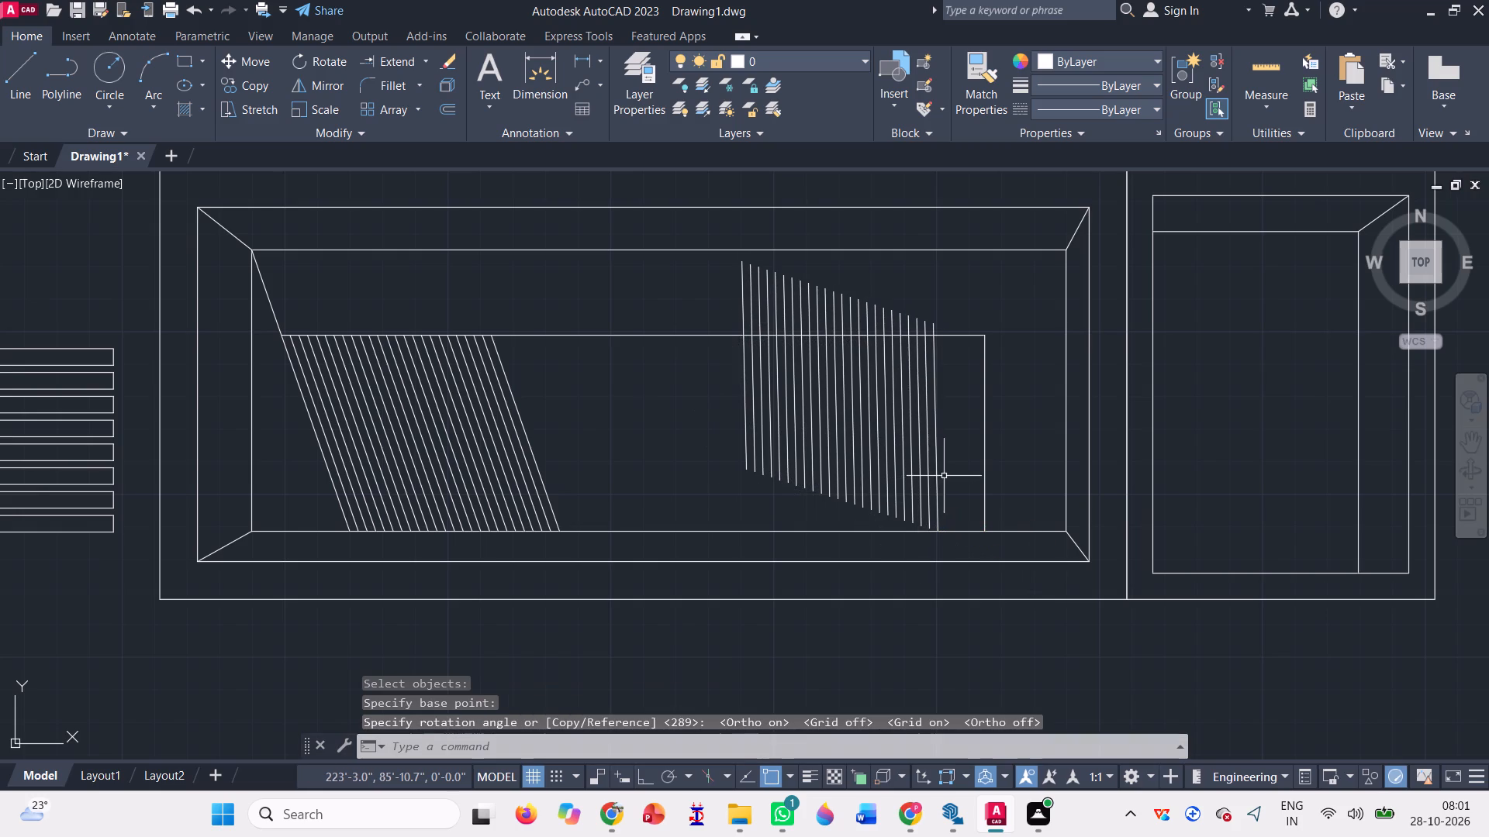
Move the 24 nearly vertical lines east so their easternmost bottom end meets the infill's bottom east corner.
click(944, 476)
click(706, 426)
text(m)
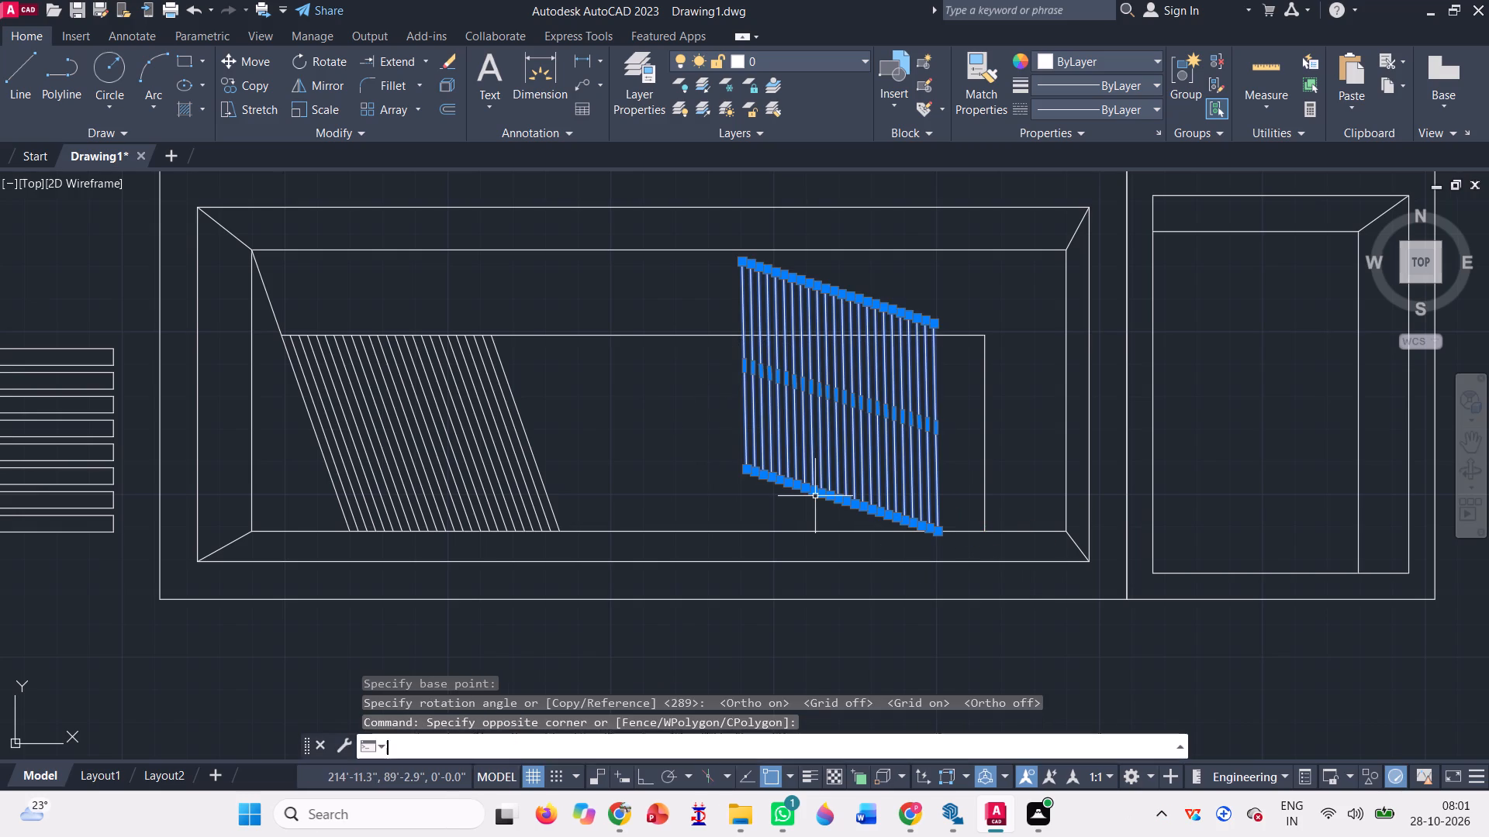
key(space)
scroll(995, 534, up, 2)
click(850, 525)
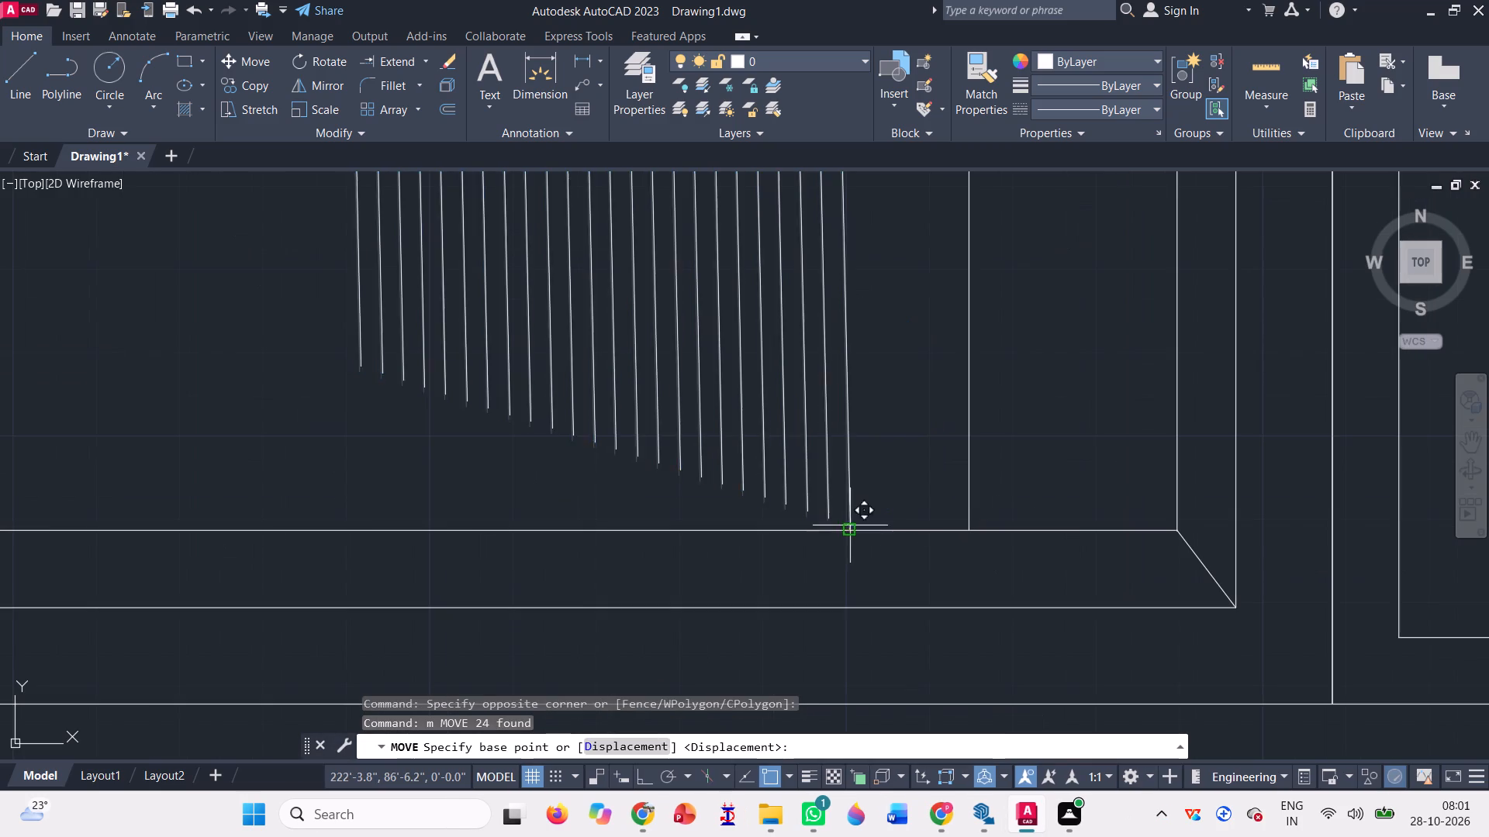
scroll(941, 536, up, 3)
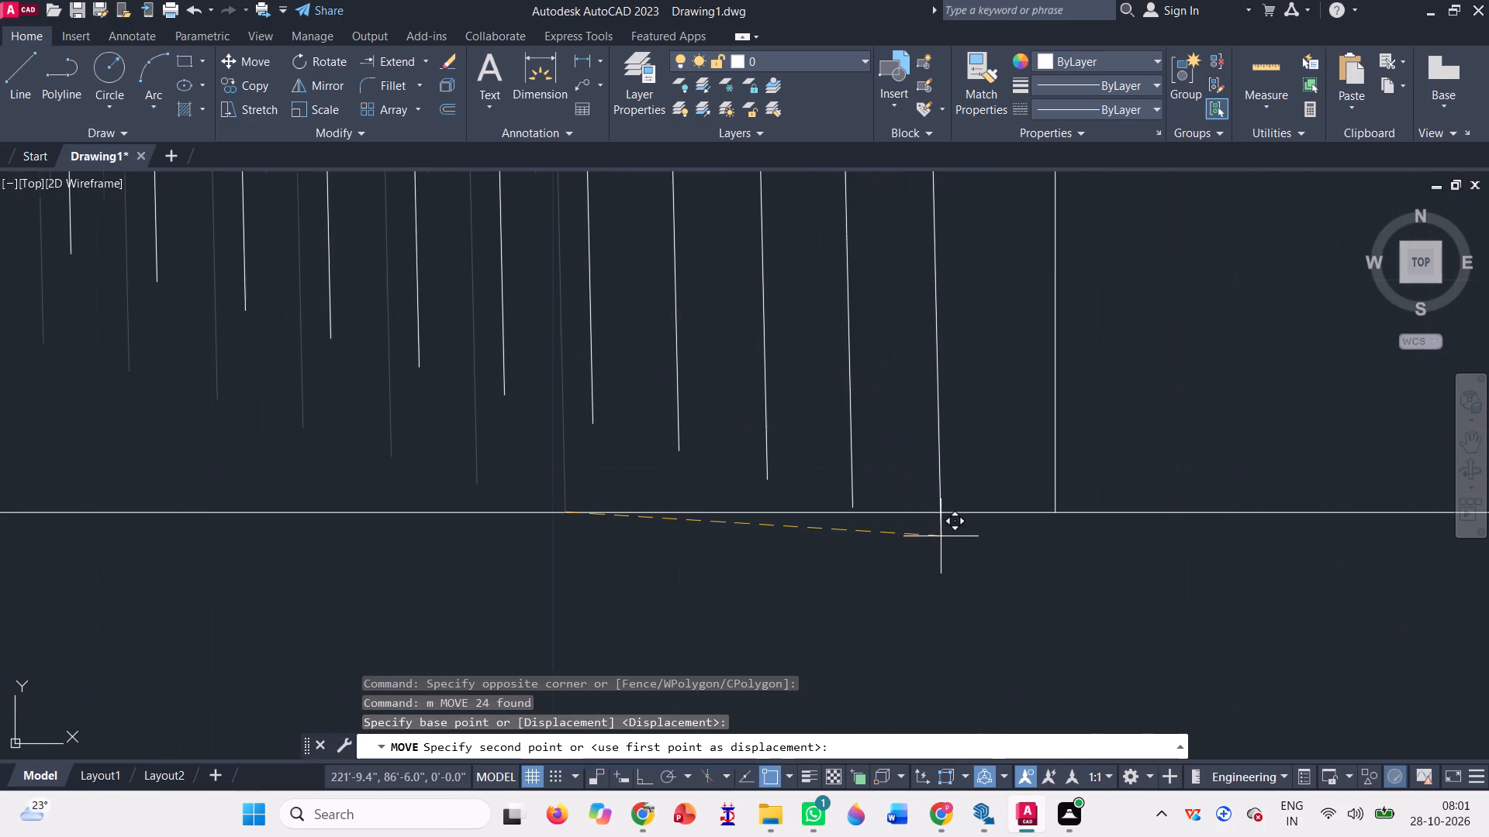
click(1054, 514)
Rotate the 24 lines slightly around the infill's bottom east corner to align them with the vertical east edge.
scroll(952, 557, down, 5)
scroll(964, 351, up, 4)
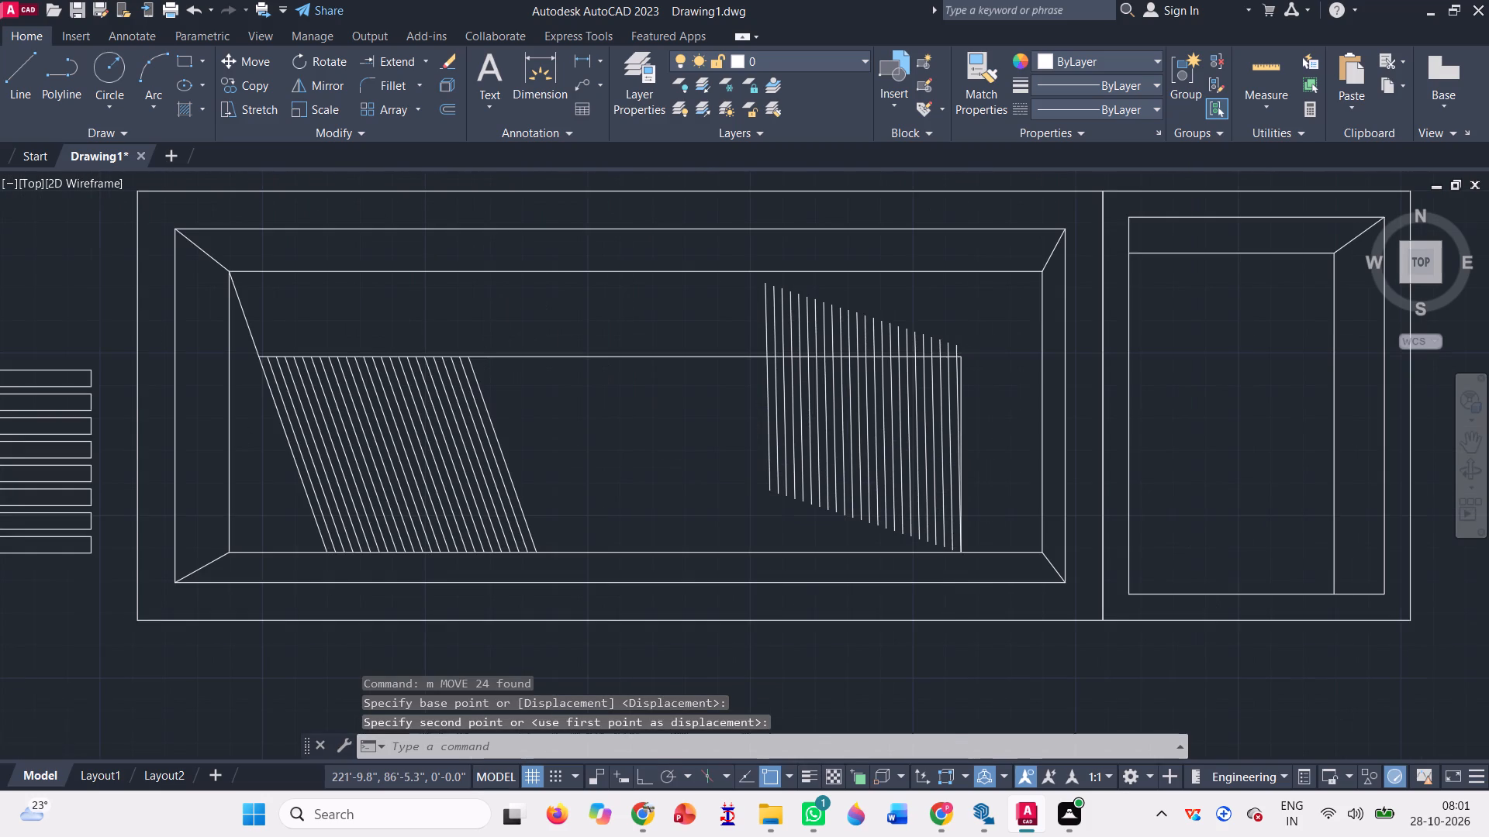
click(964, 351)
scroll(603, 281, down, 2)
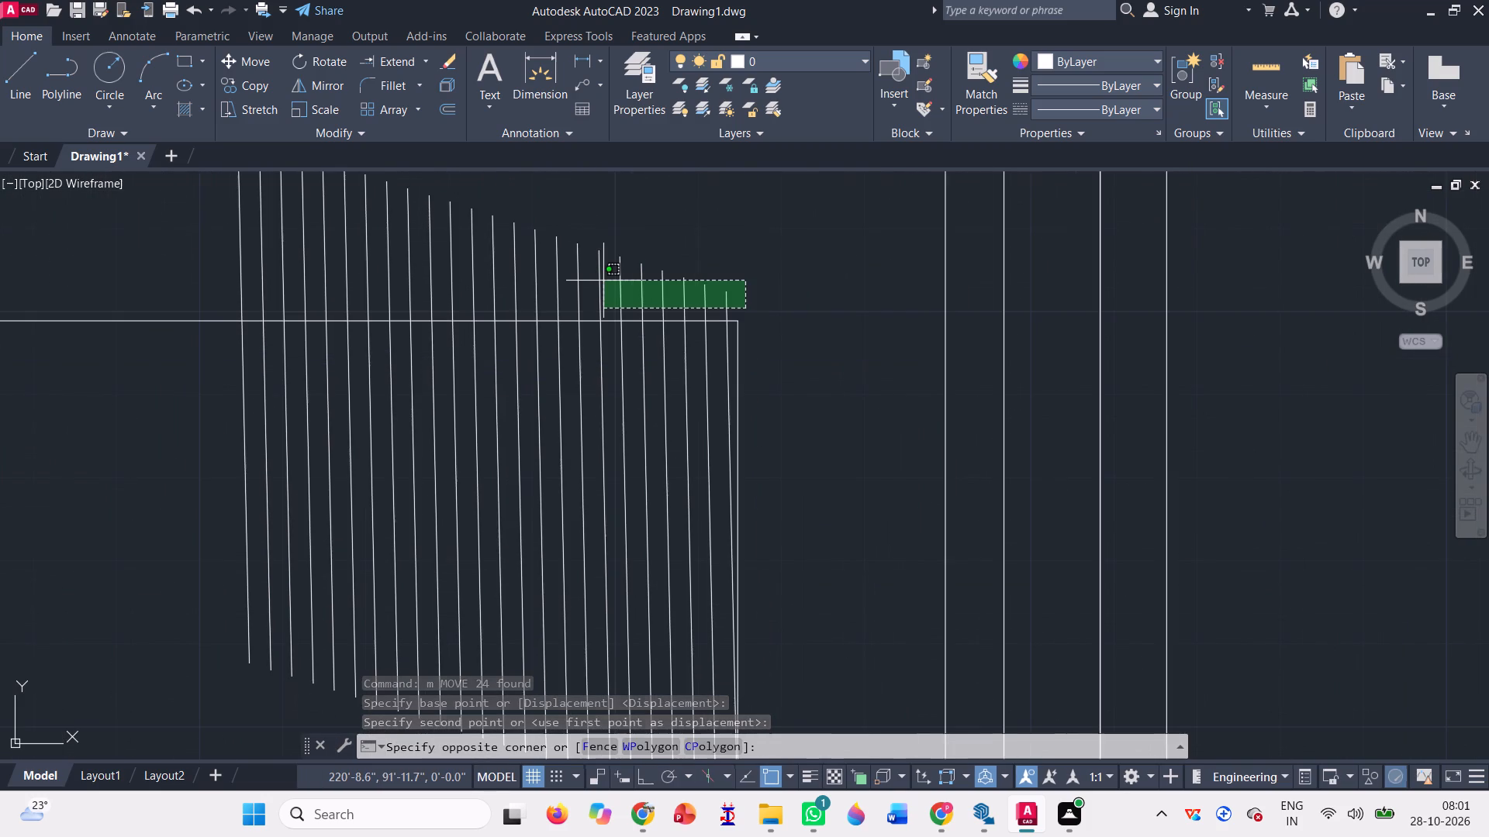
click(223, 209)
scroll(900, 346, down, 2)
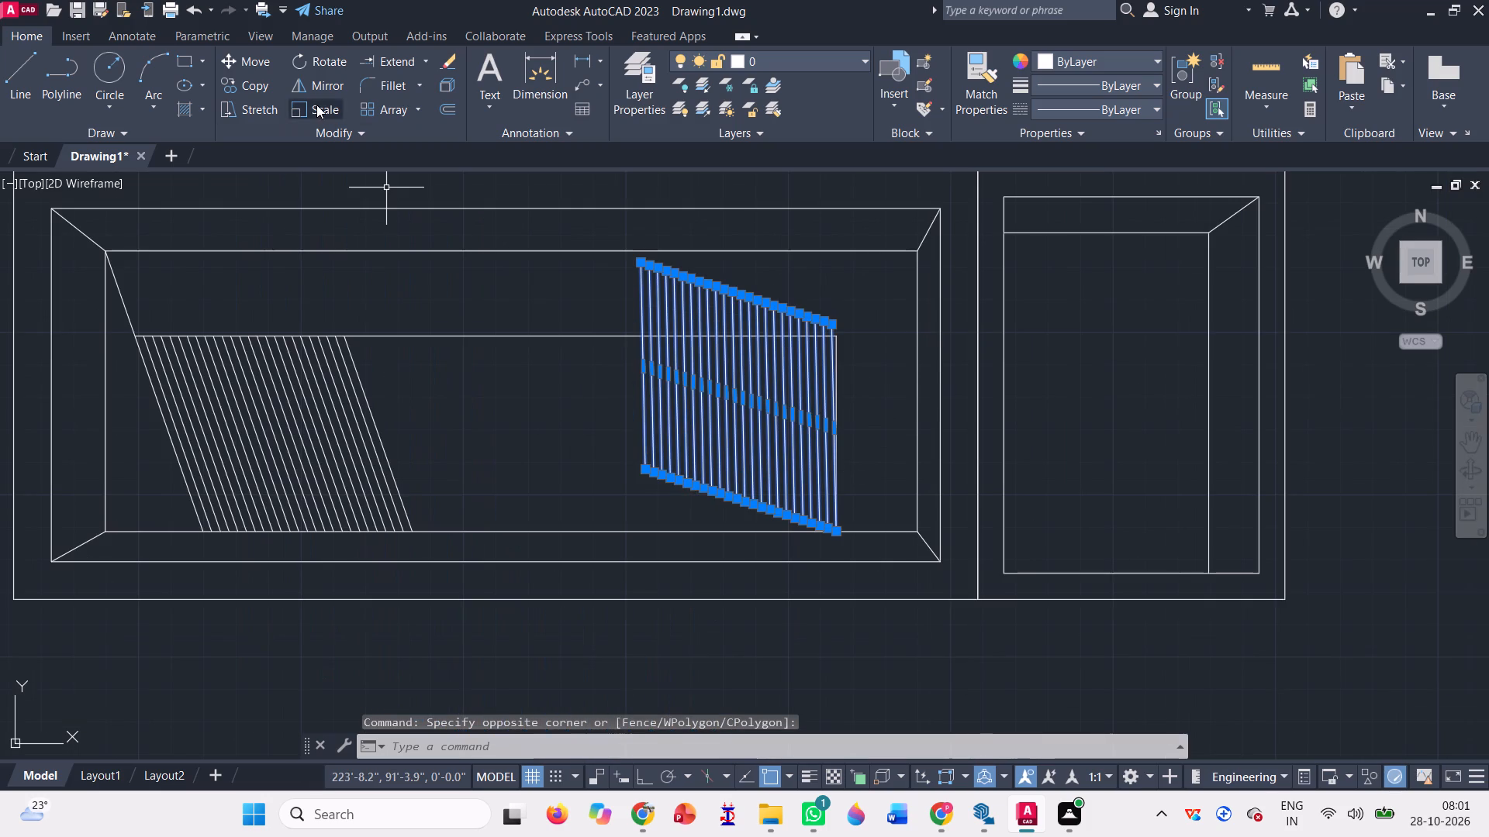
click(321, 58)
scroll(793, 538, up, 2)
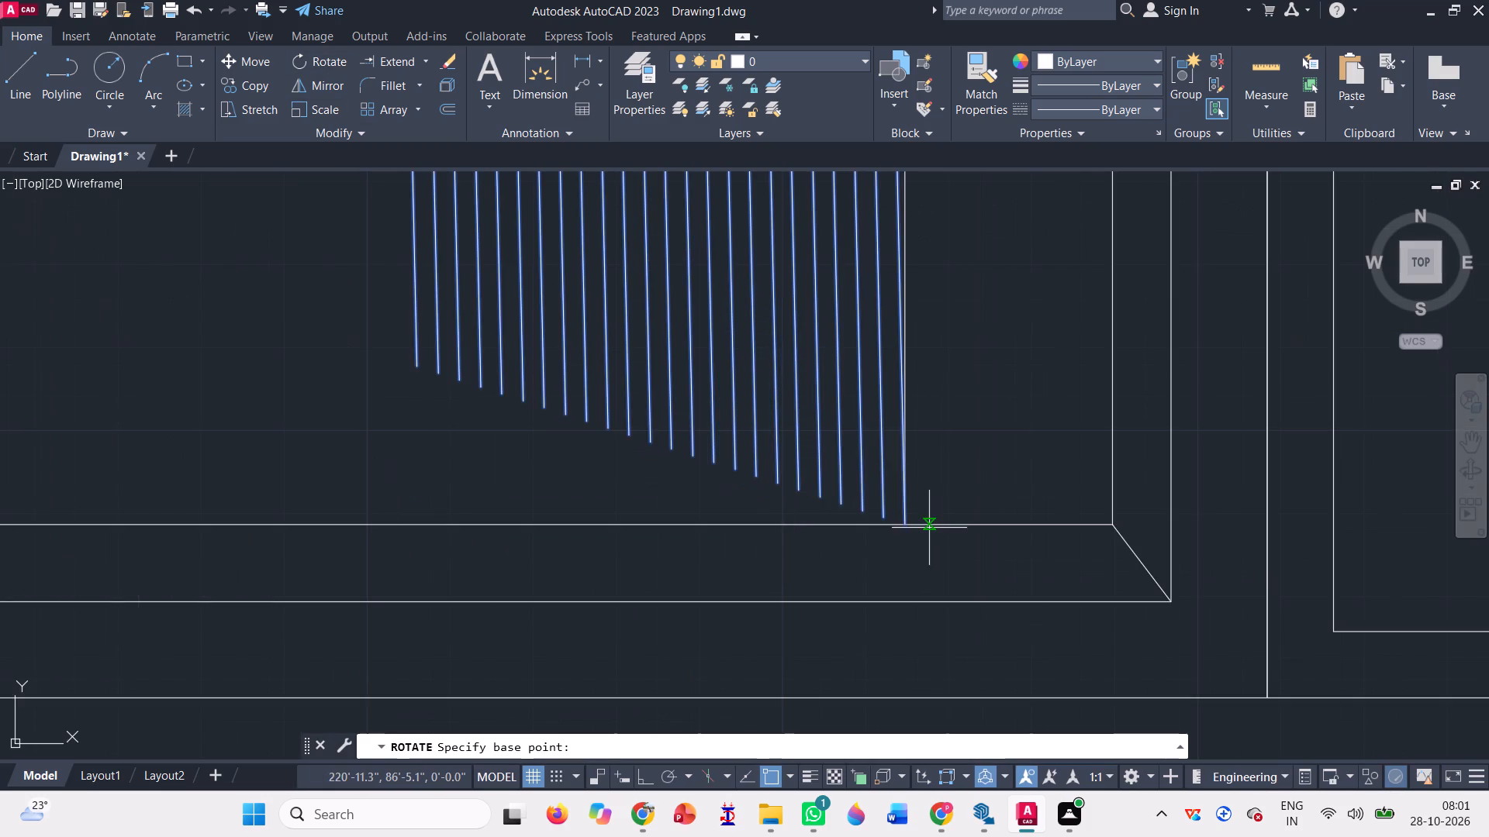
scroll(962, 508, up, 4)
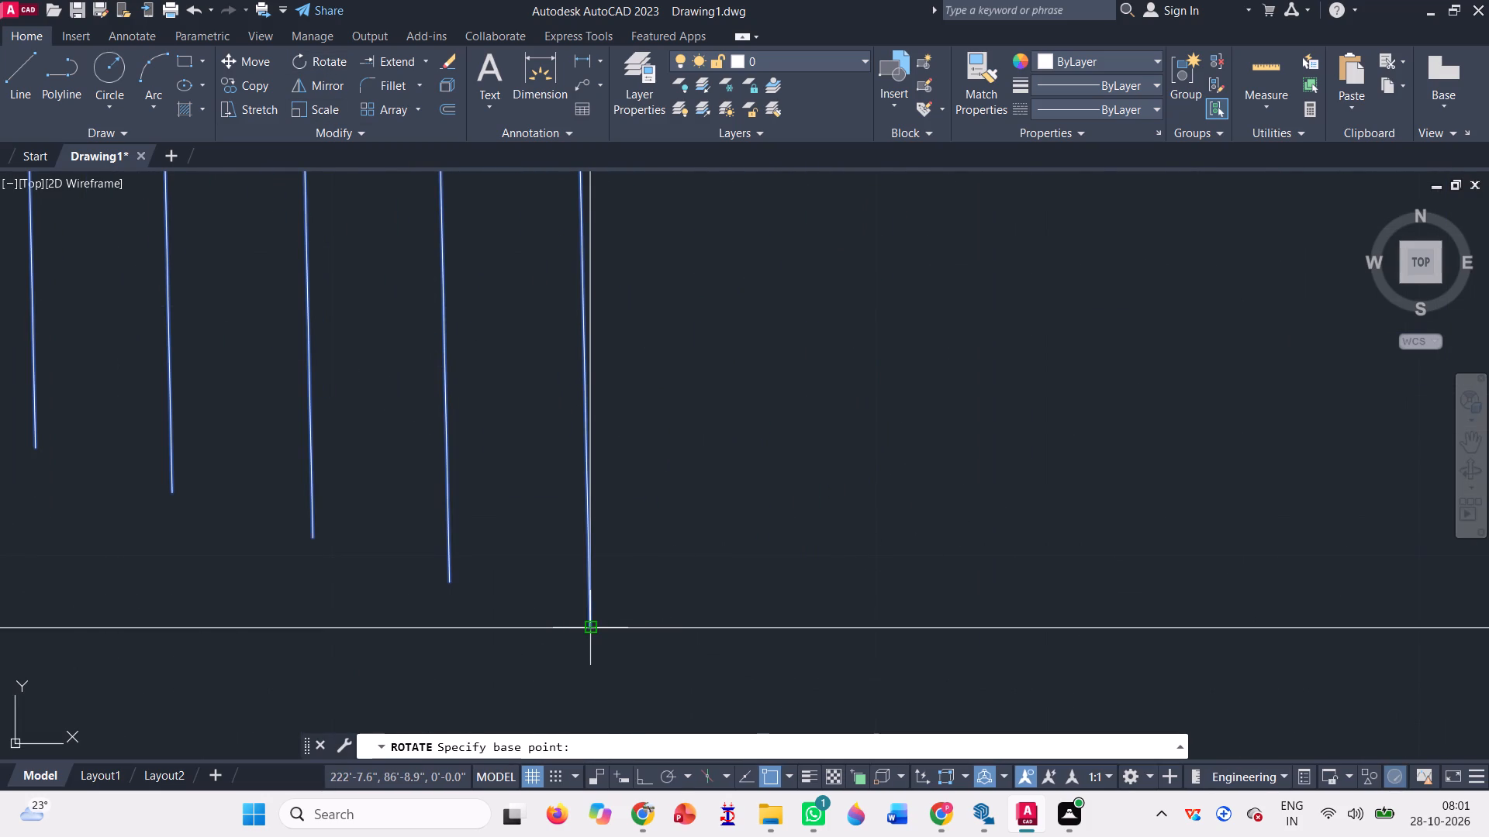
click(589, 628)
scroll(615, 648, down, 4)
scroll(639, 472, down, 1)
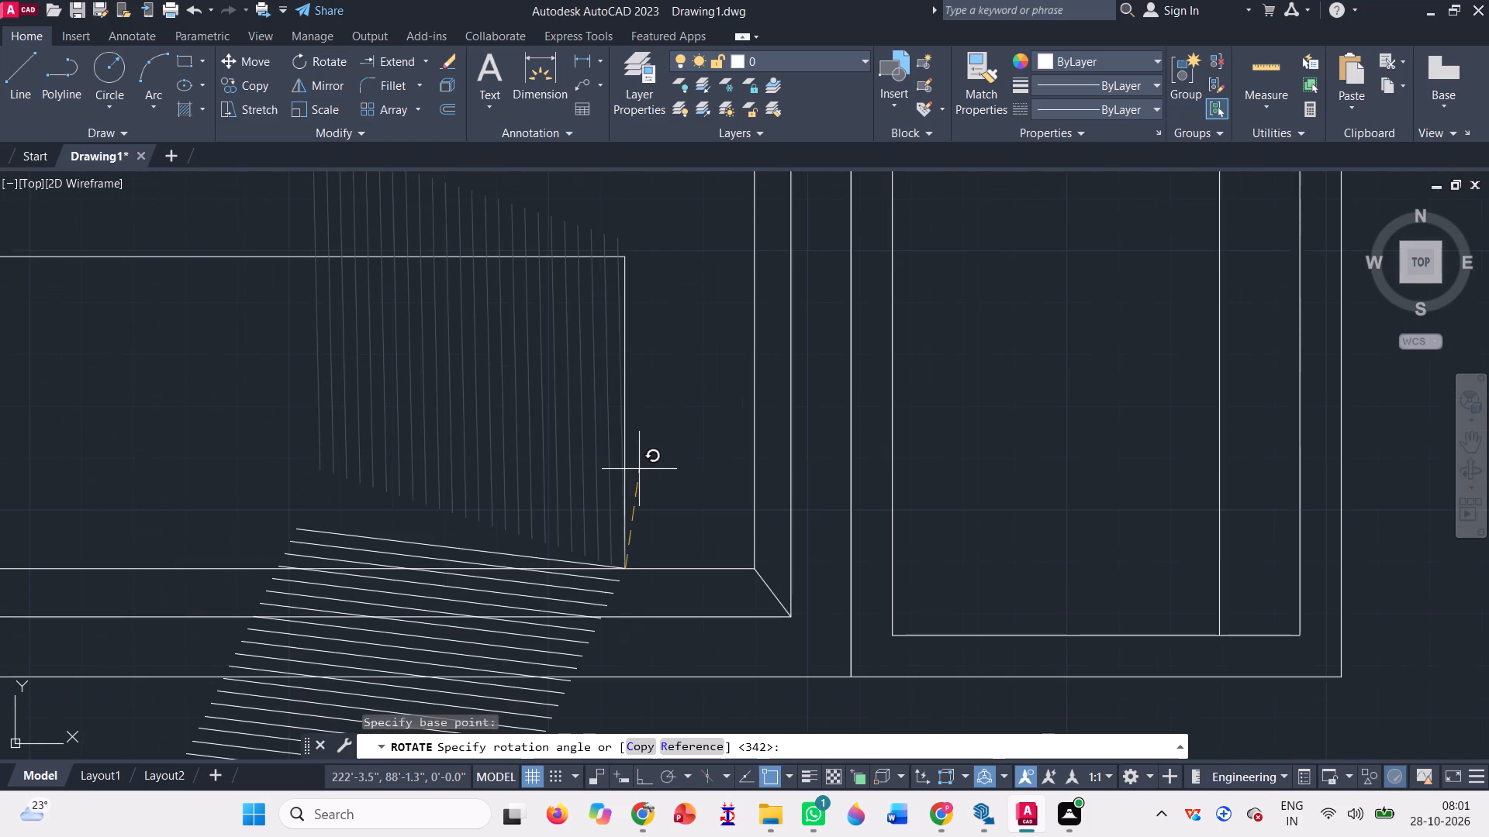
click(835, 573)
Move the 24 vertical lines west from the infill's east edge by one slat spacing.
scroll(727, 546, down, 1)
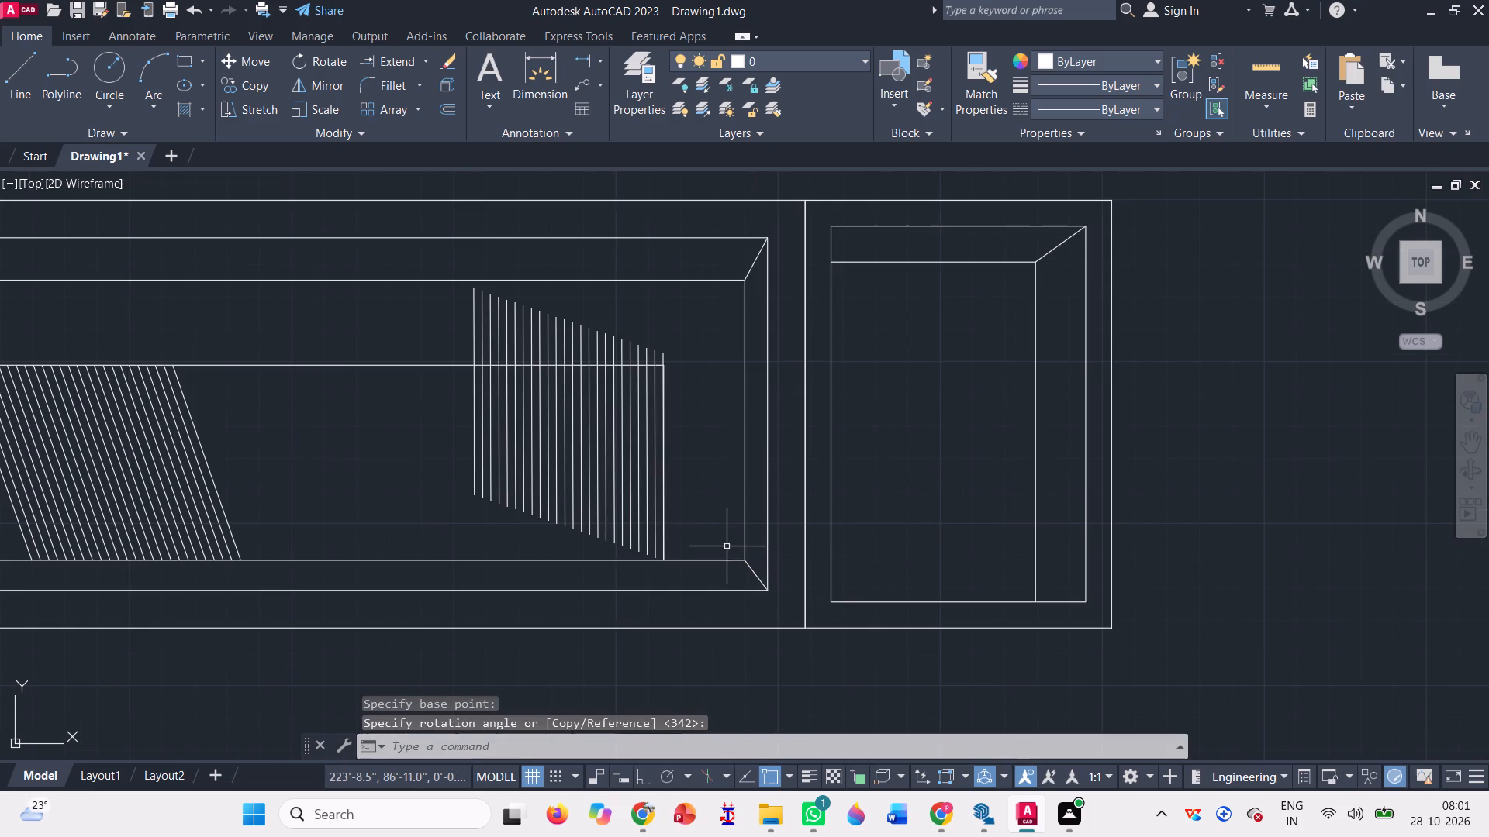
scroll(670, 349, up, 3)
click(672, 374)
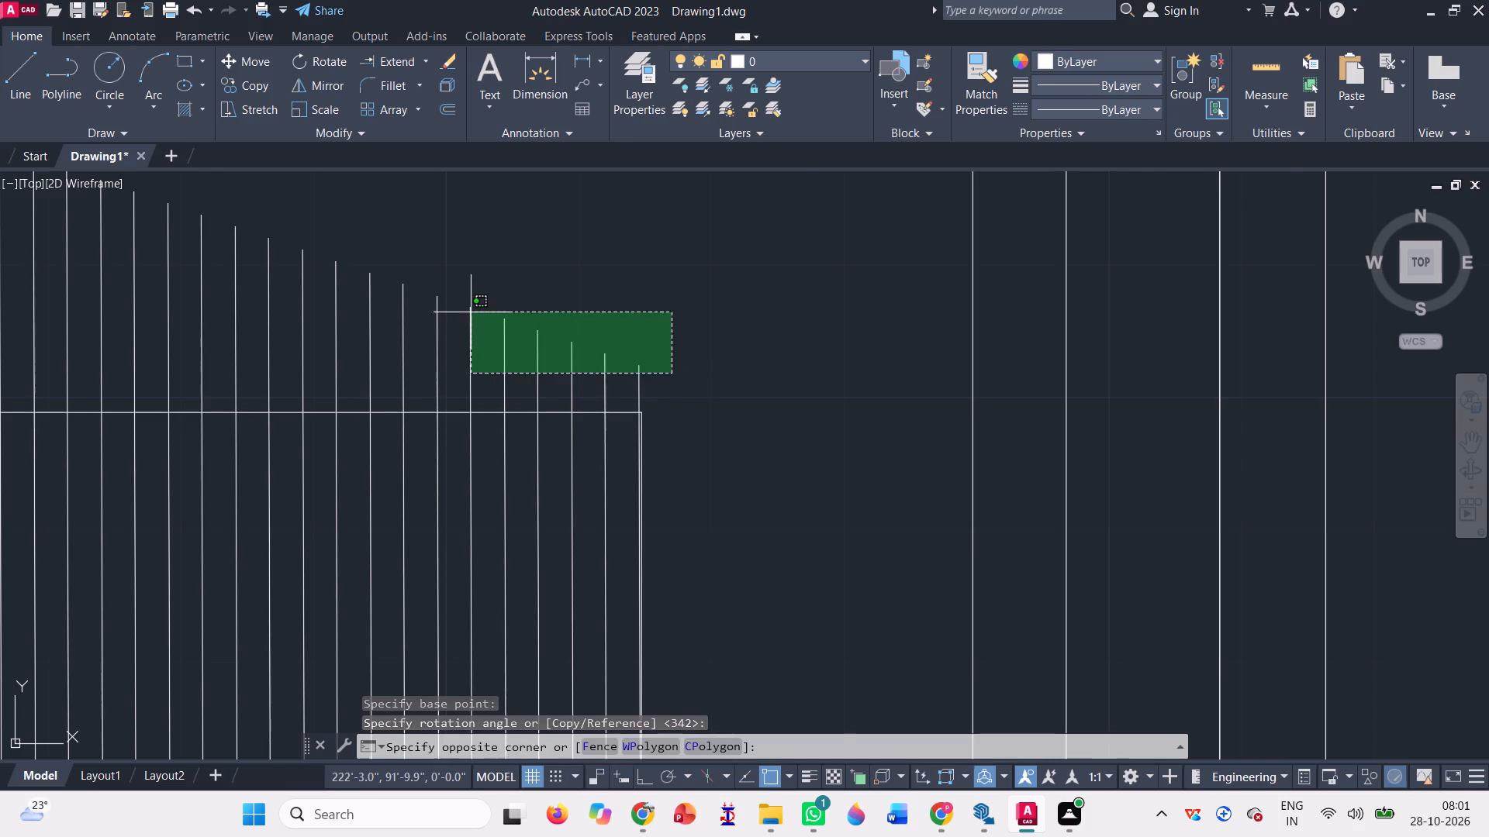
scroll(471, 310, down, 2)
click(167, 253)
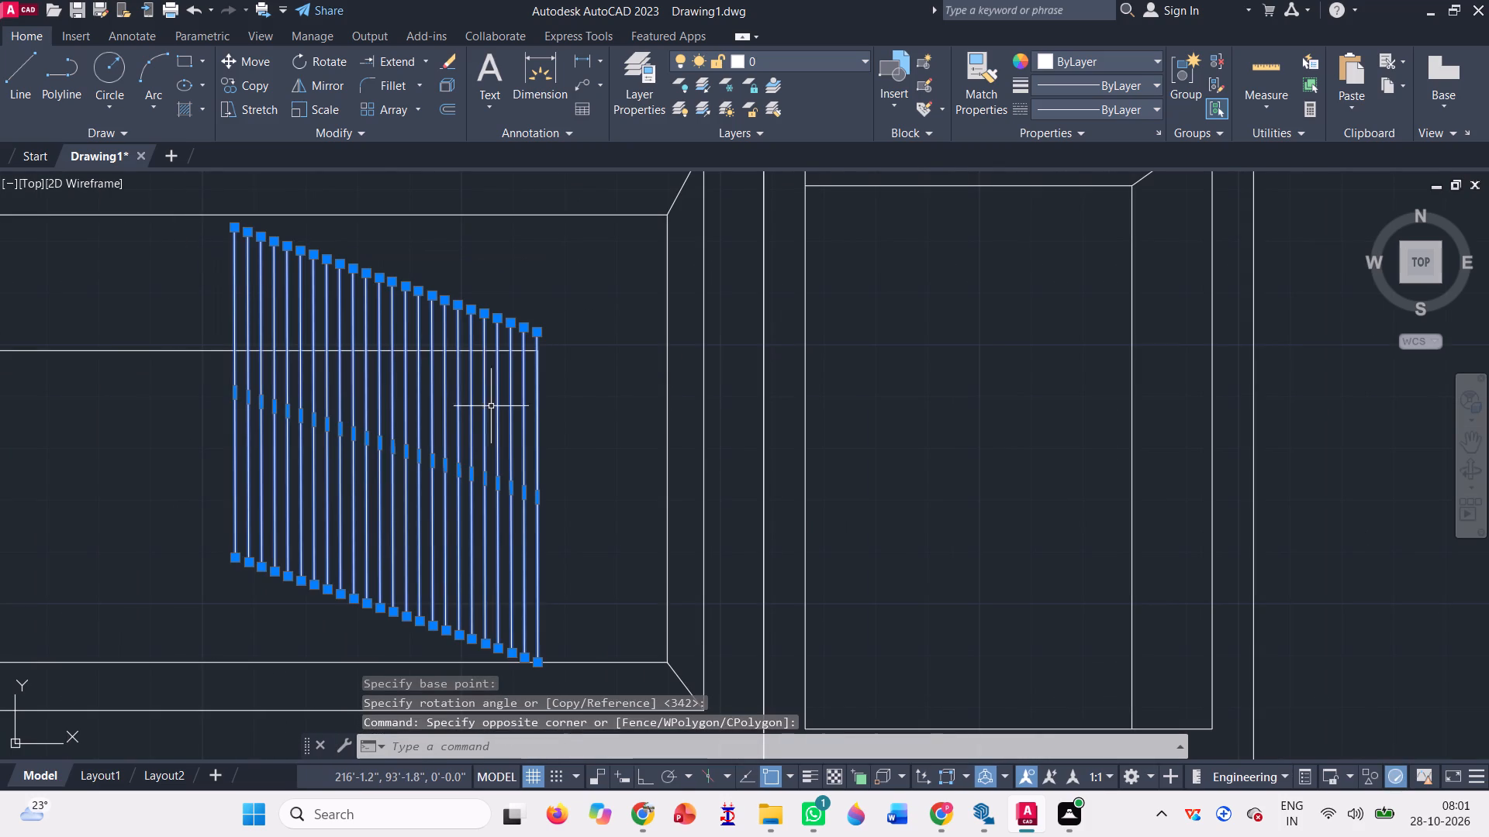
key(m)
key(space)
scroll(527, 336, up, 3)
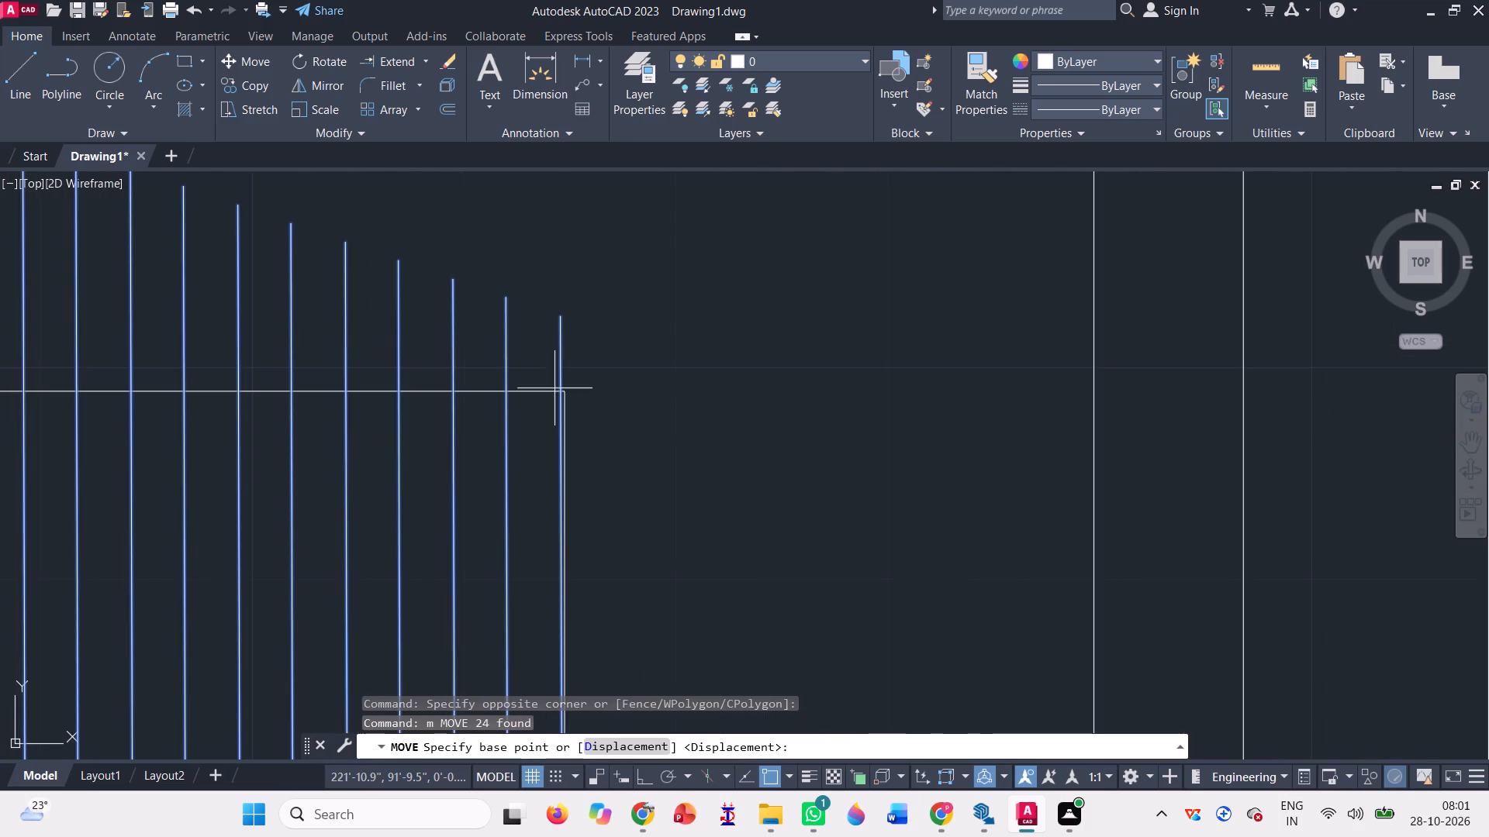
click(561, 384)
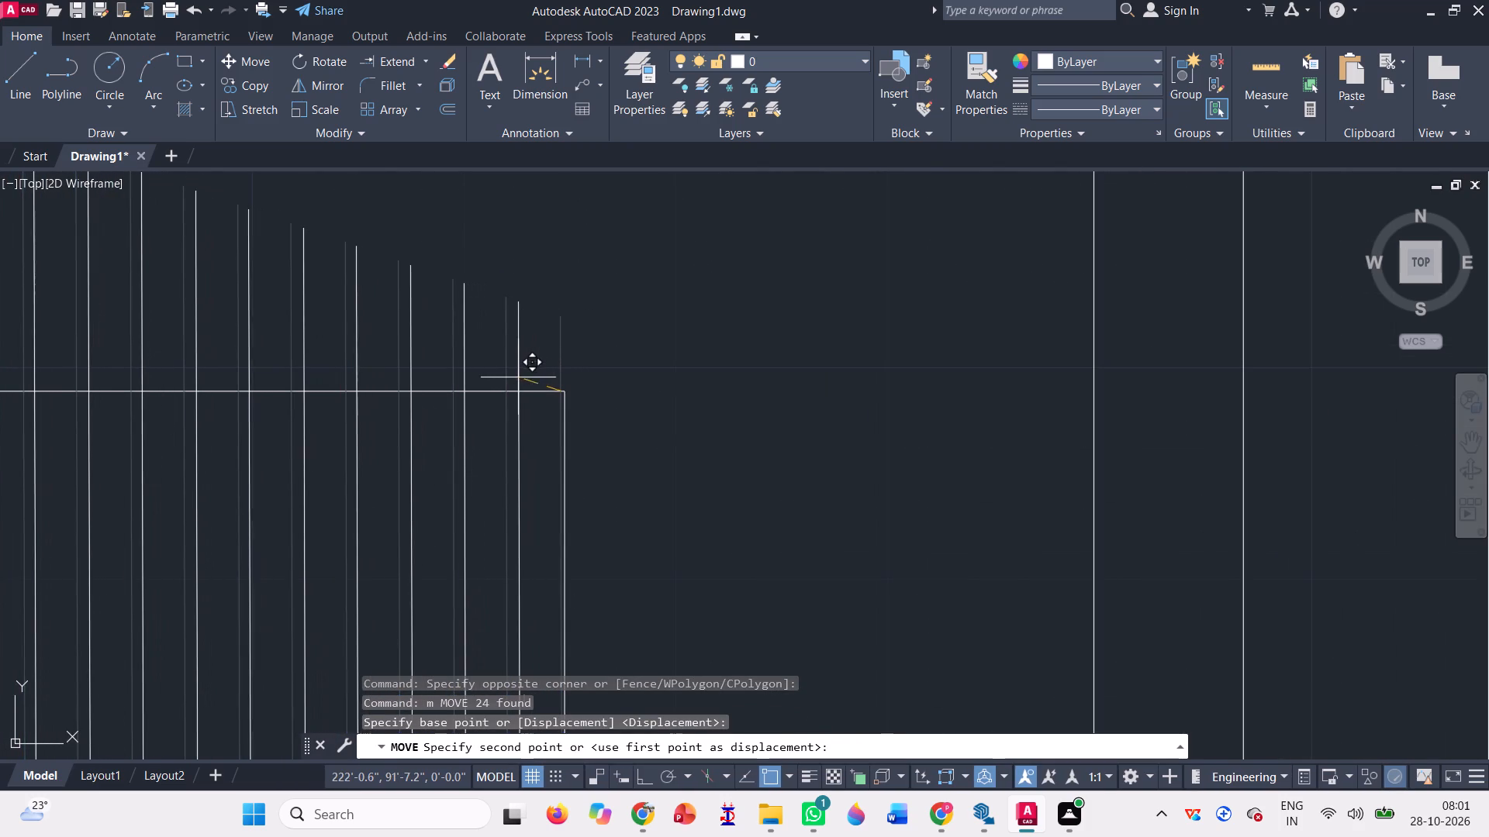
click(512, 386)
Extend the bottom ends of the vertical slat lines down to the infill's base line.
scroll(679, 421, down, 2)
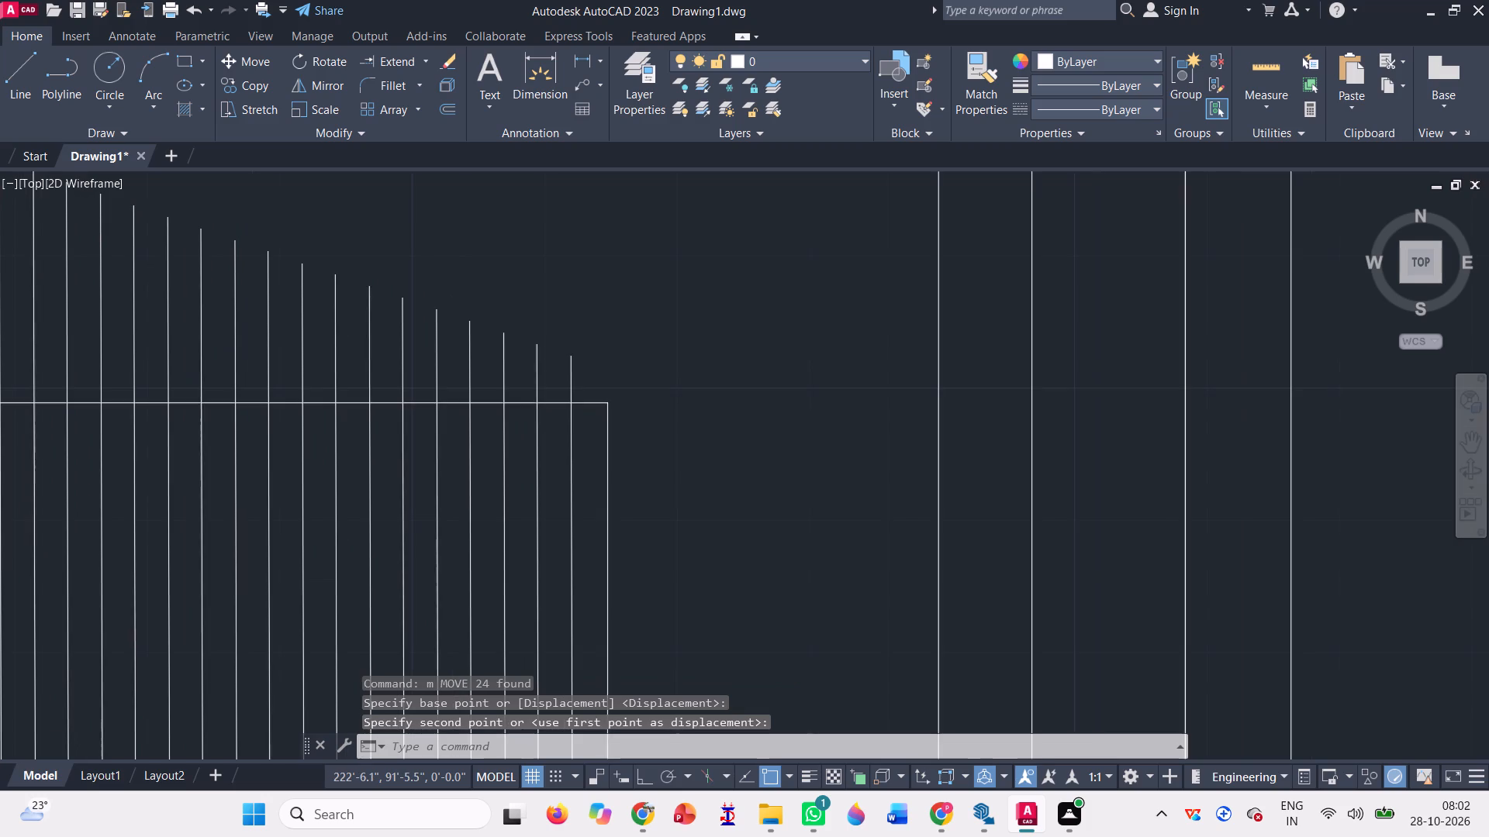
scroll(679, 326, down, 1)
click(392, 58)
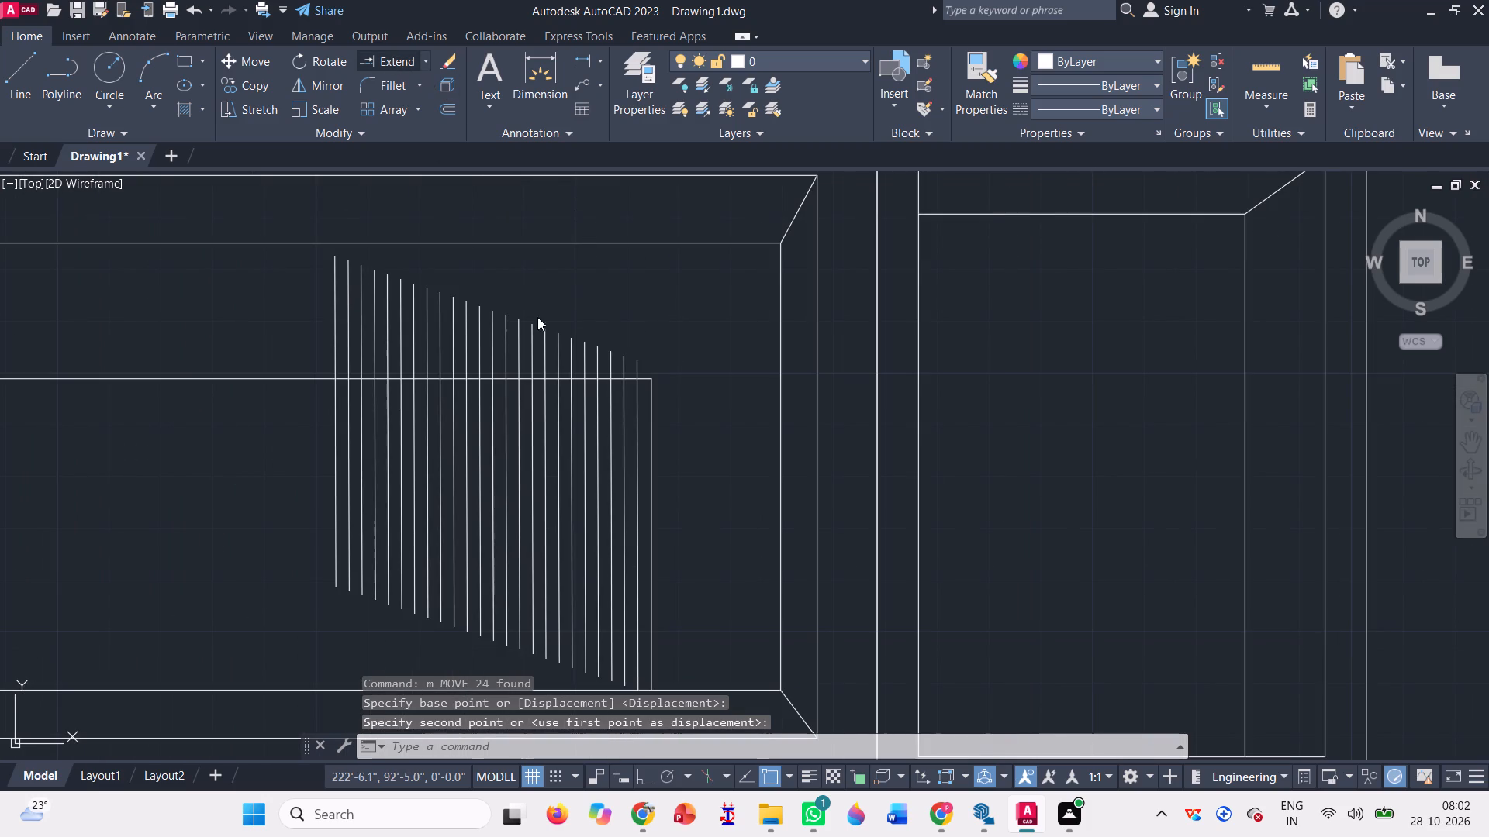
scroll(365, 442, down, 2)
click(333, 441)
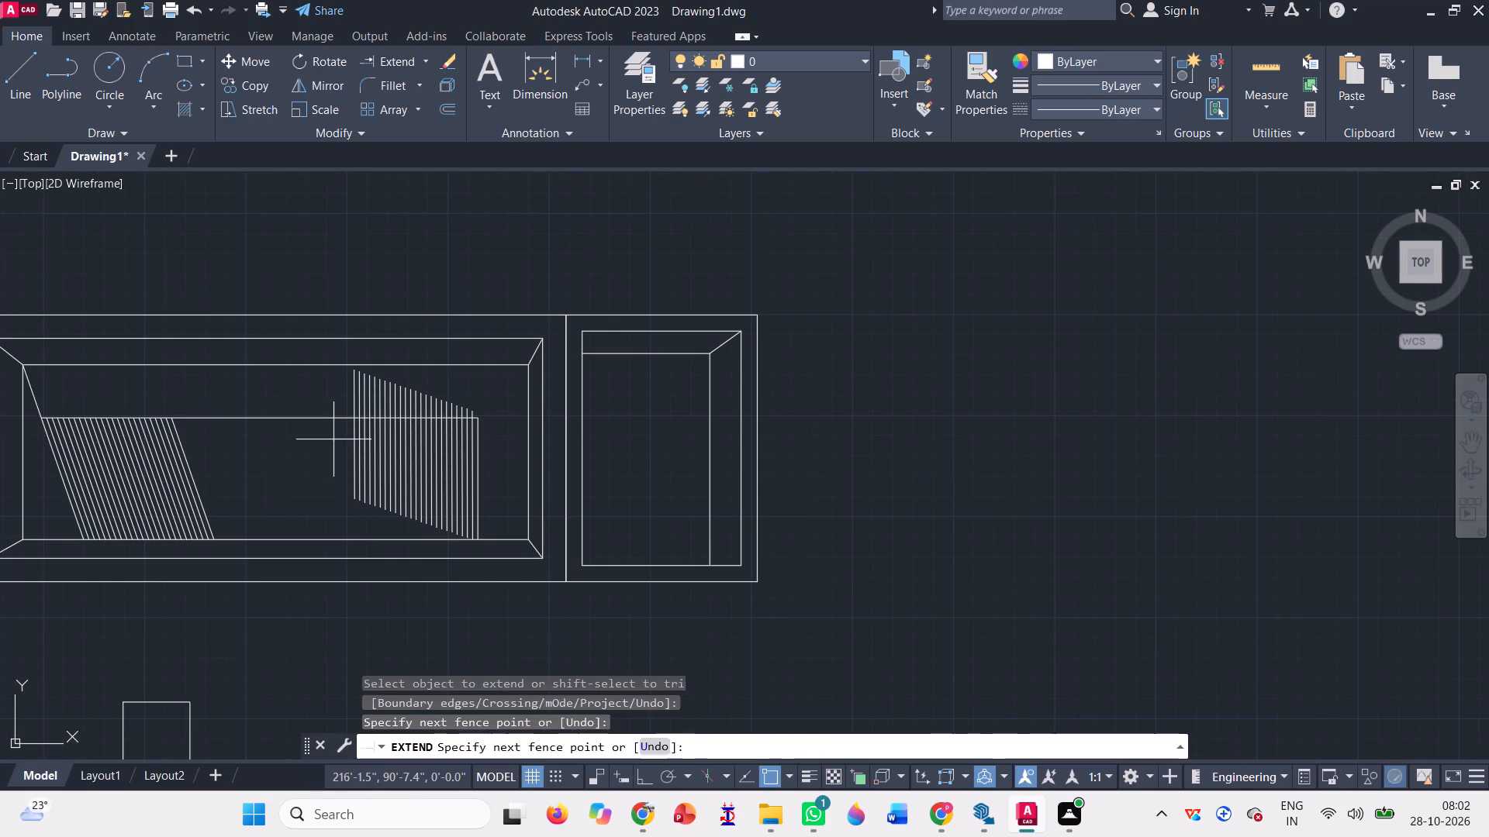
scroll(484, 535, up, 4)
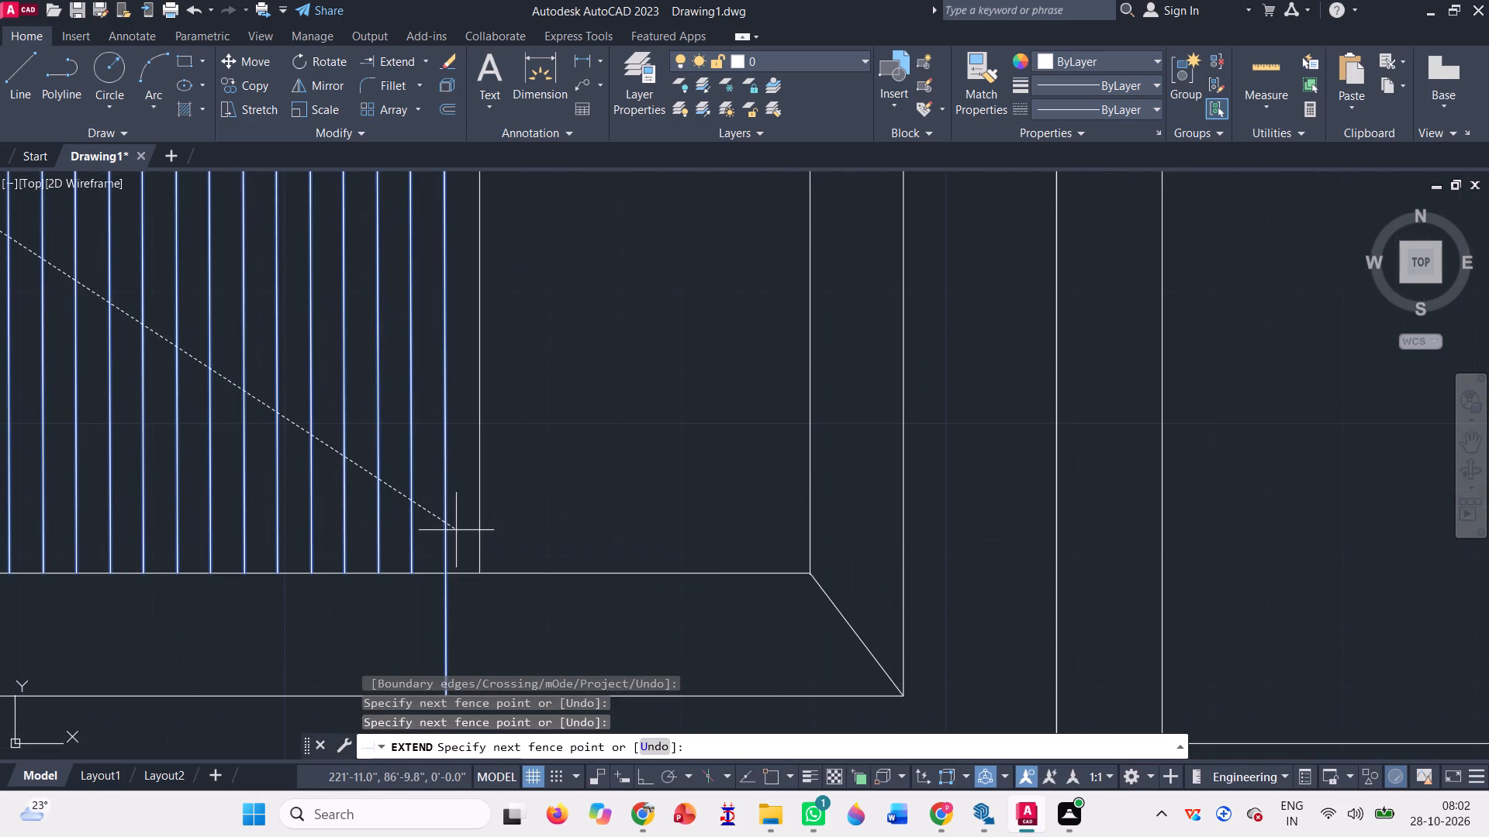
click(432, 490)
Trim off the parts of the vertical slat lines that project above the infill's top line.
scroll(544, 544, down, 3)
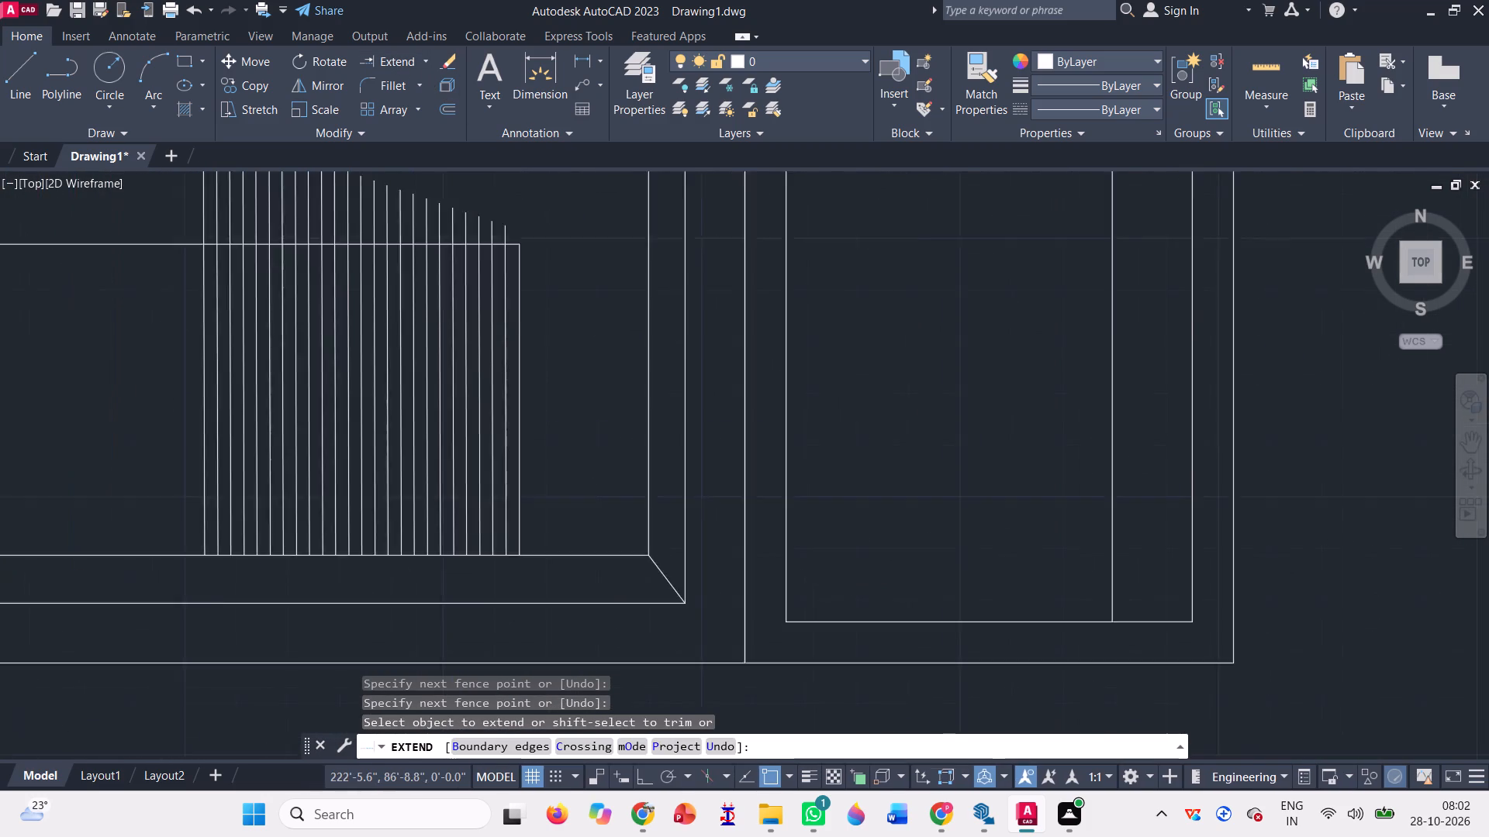
click(430, 54)
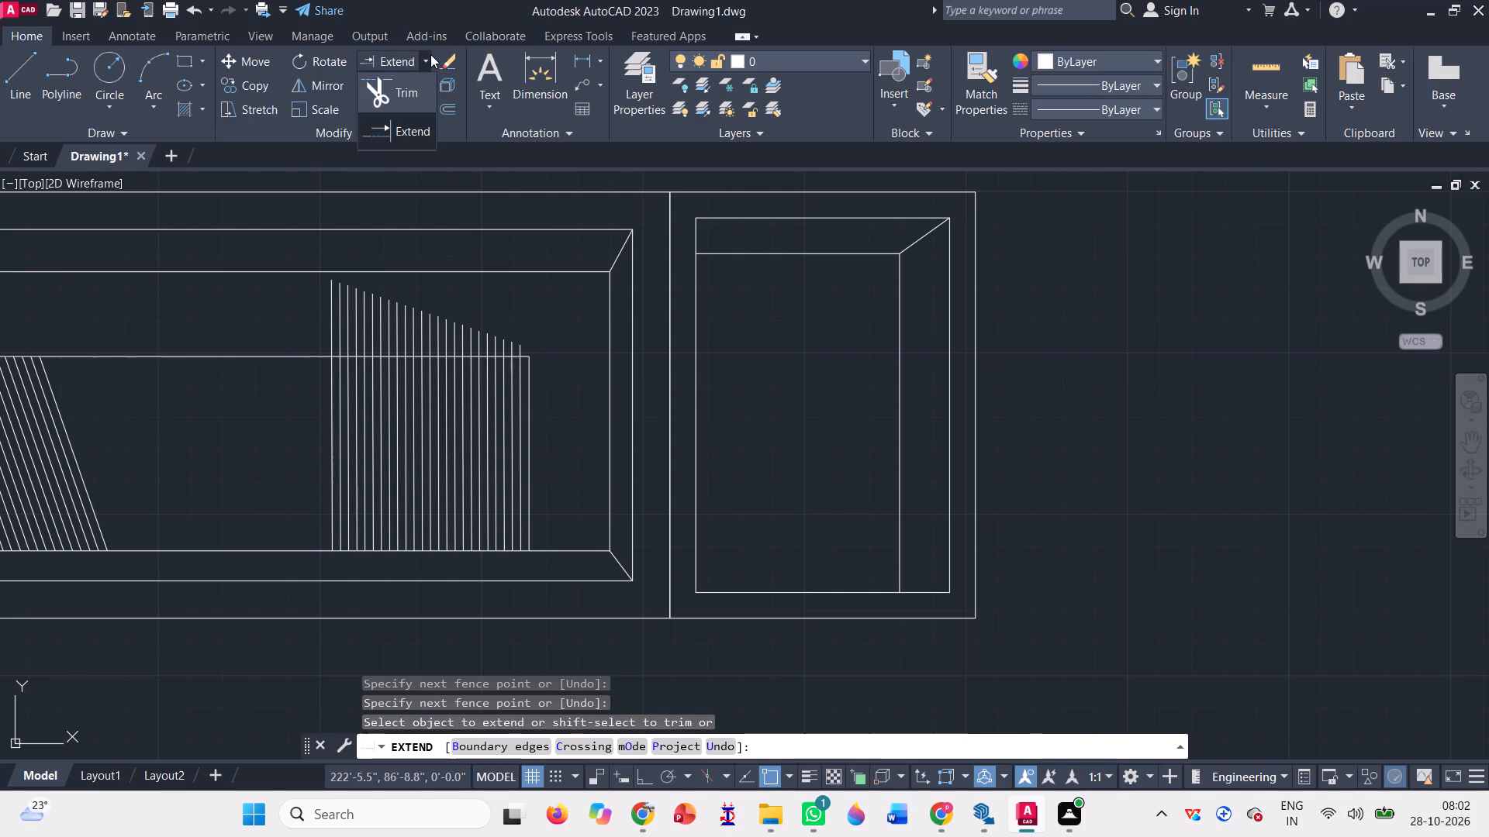
click(416, 84)
scroll(434, 295, up, 1)
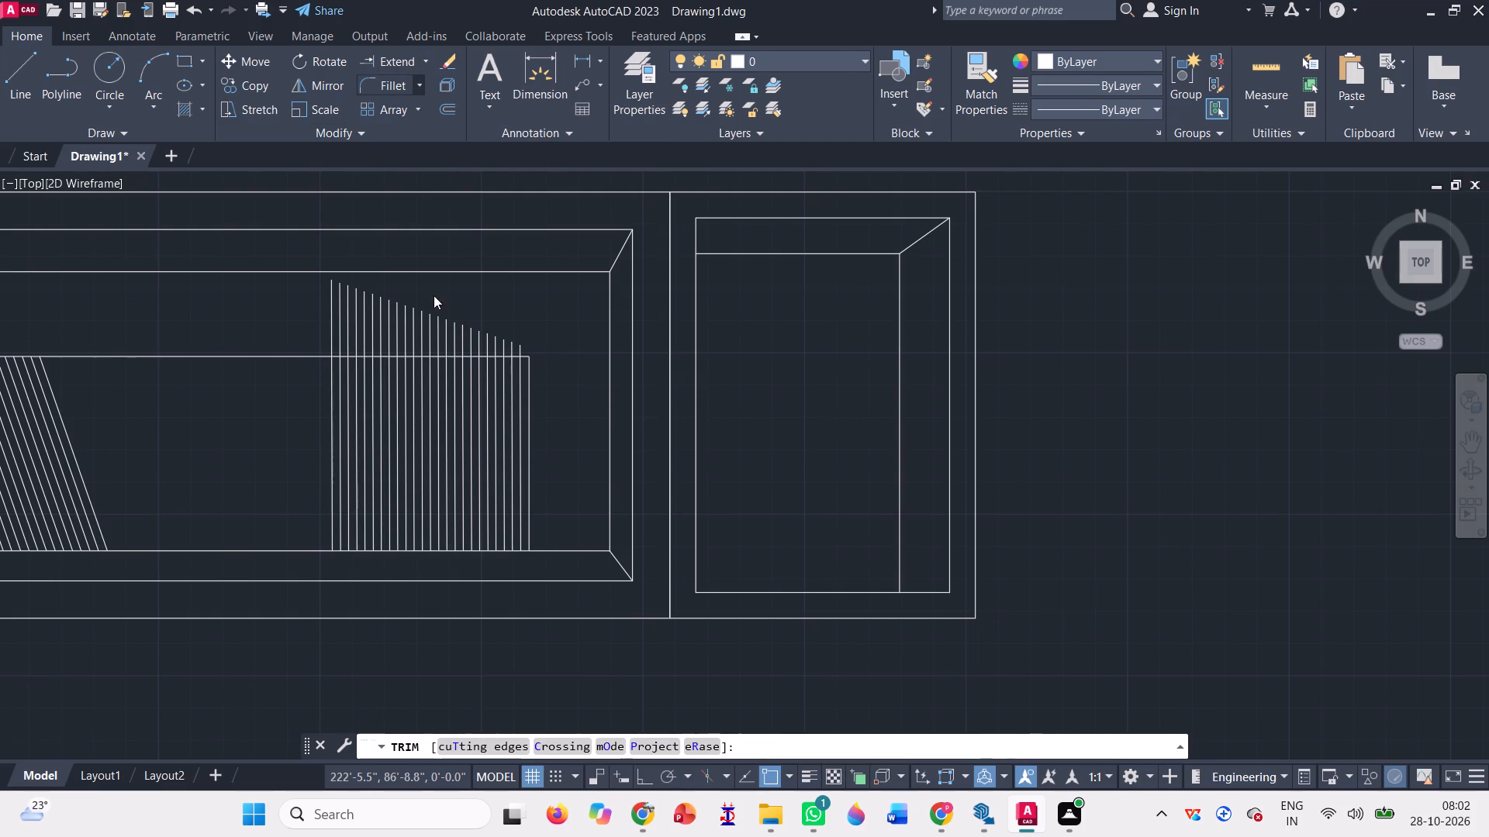
click(218, 333)
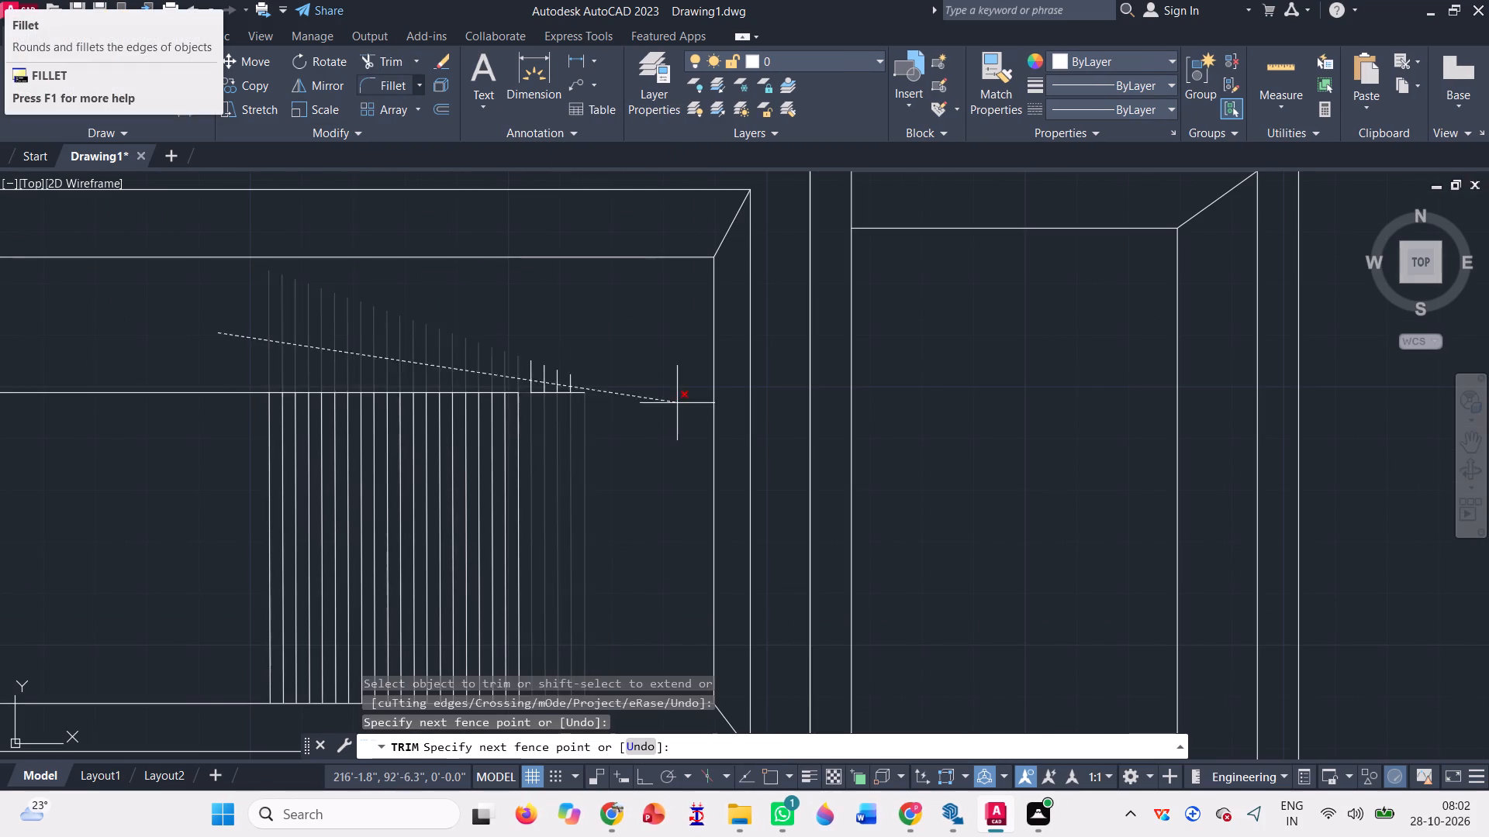
scroll(668, 382, up, 3)
click(597, 411)
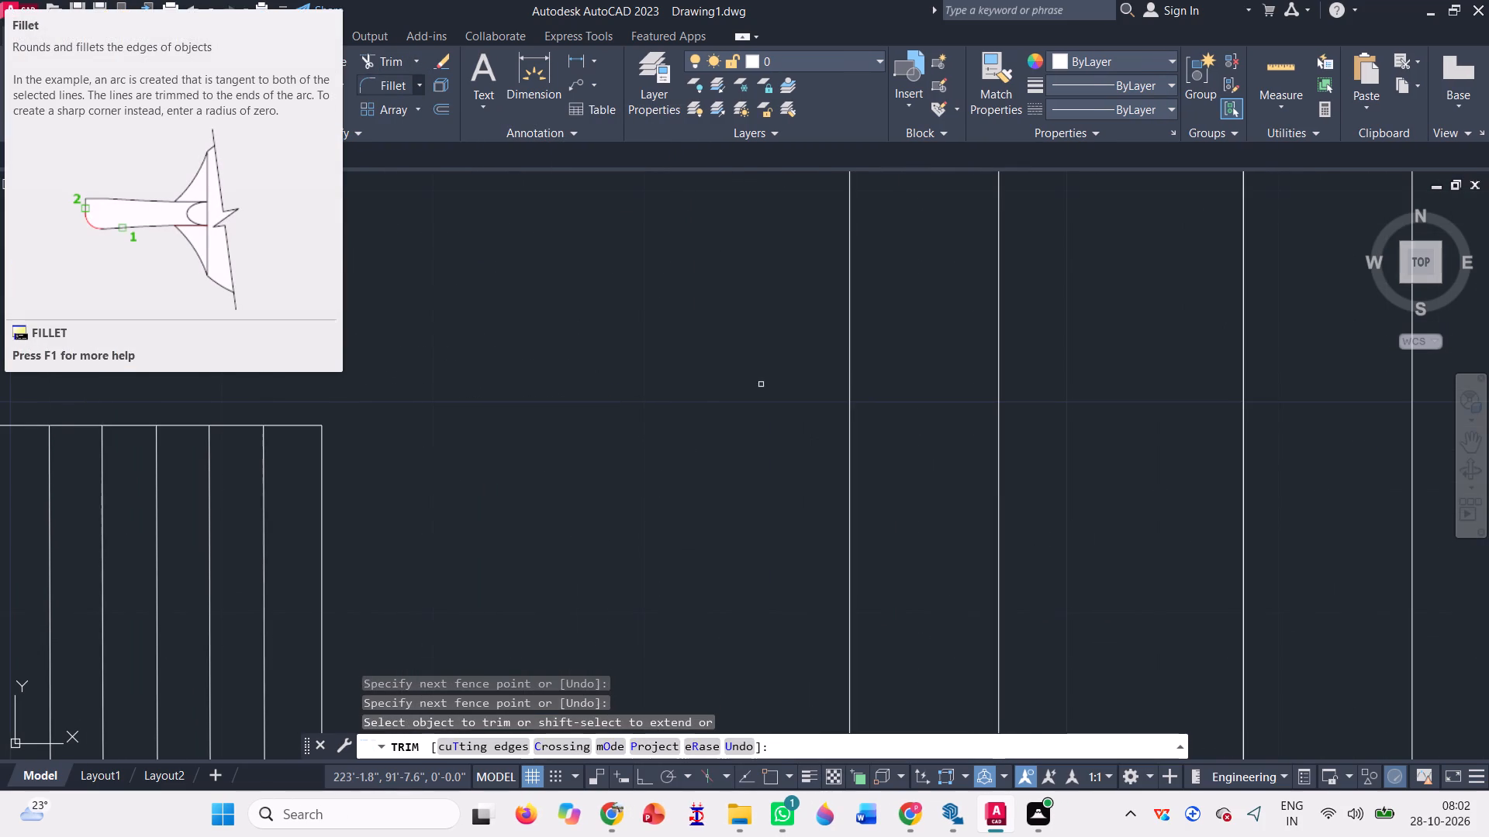
scroll(764, 377, down, 5)
key(Escape)
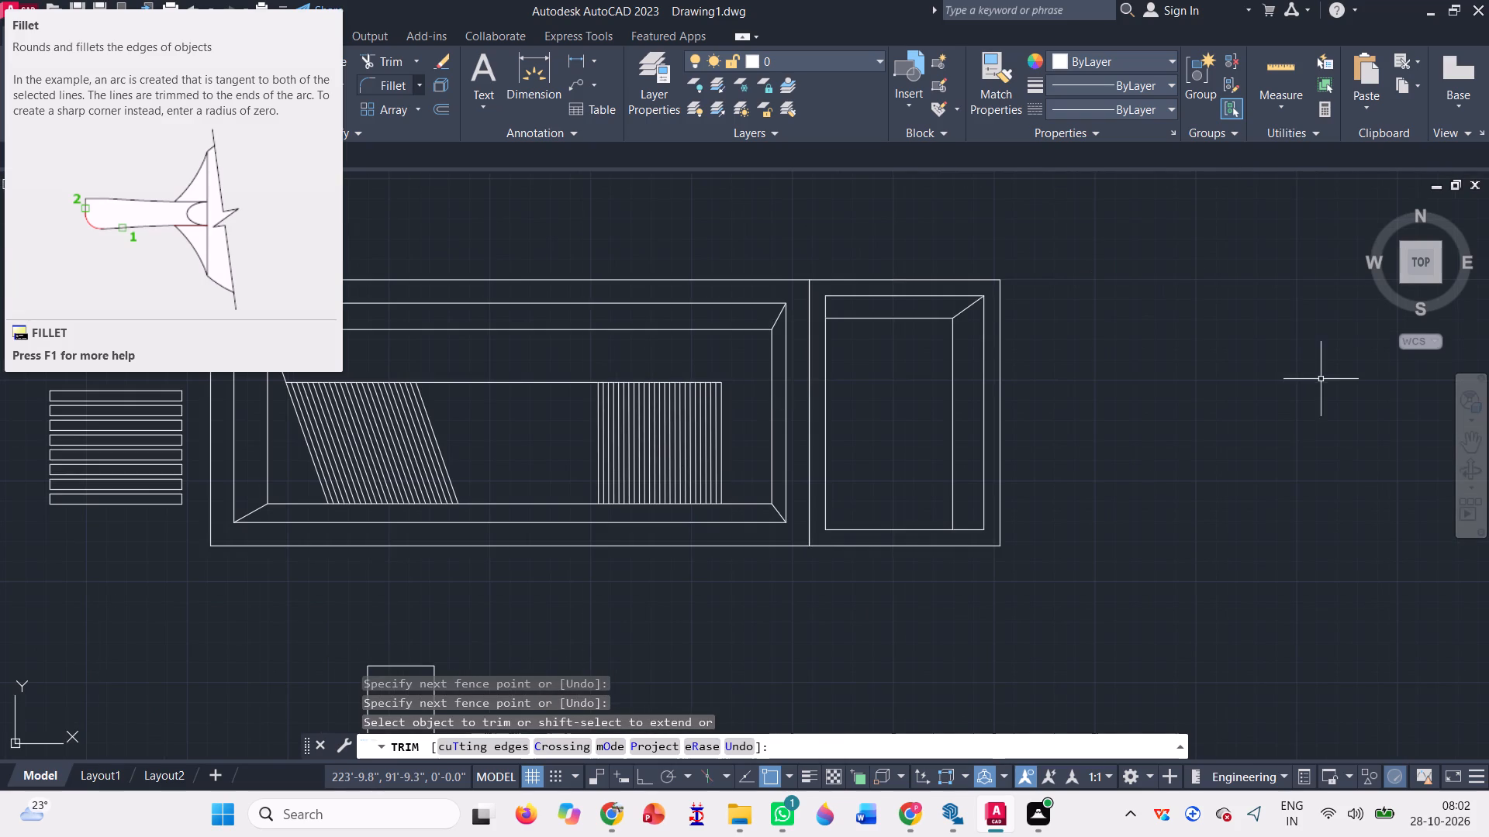
Move the eight horizontal slat rectangles into the infill, onto its base line between the slanted and vertical slat groups.
scroll(1328, 389, down, 1)
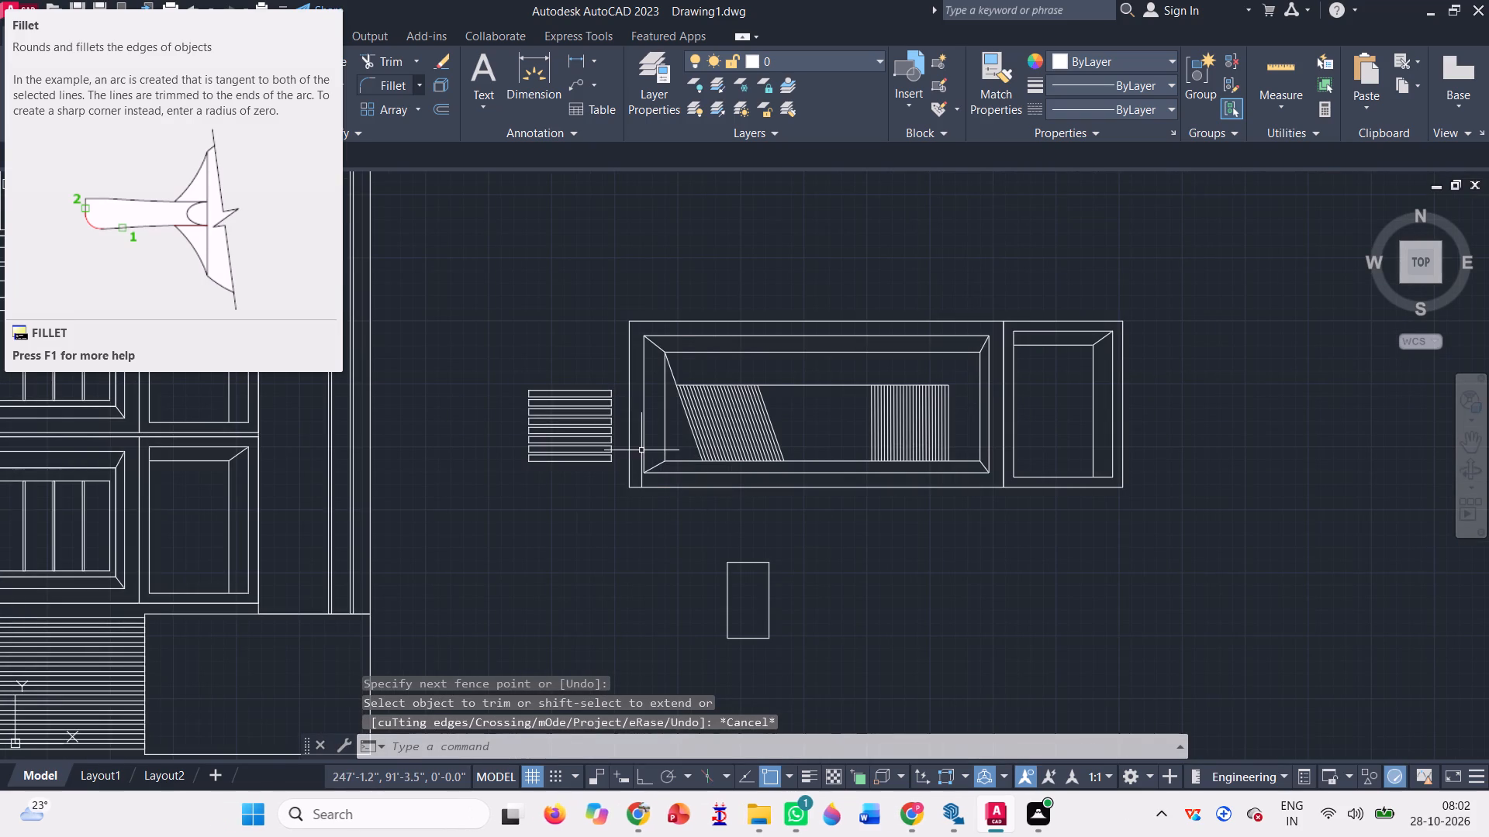
scroll(641, 449, up, 1)
click(601, 475)
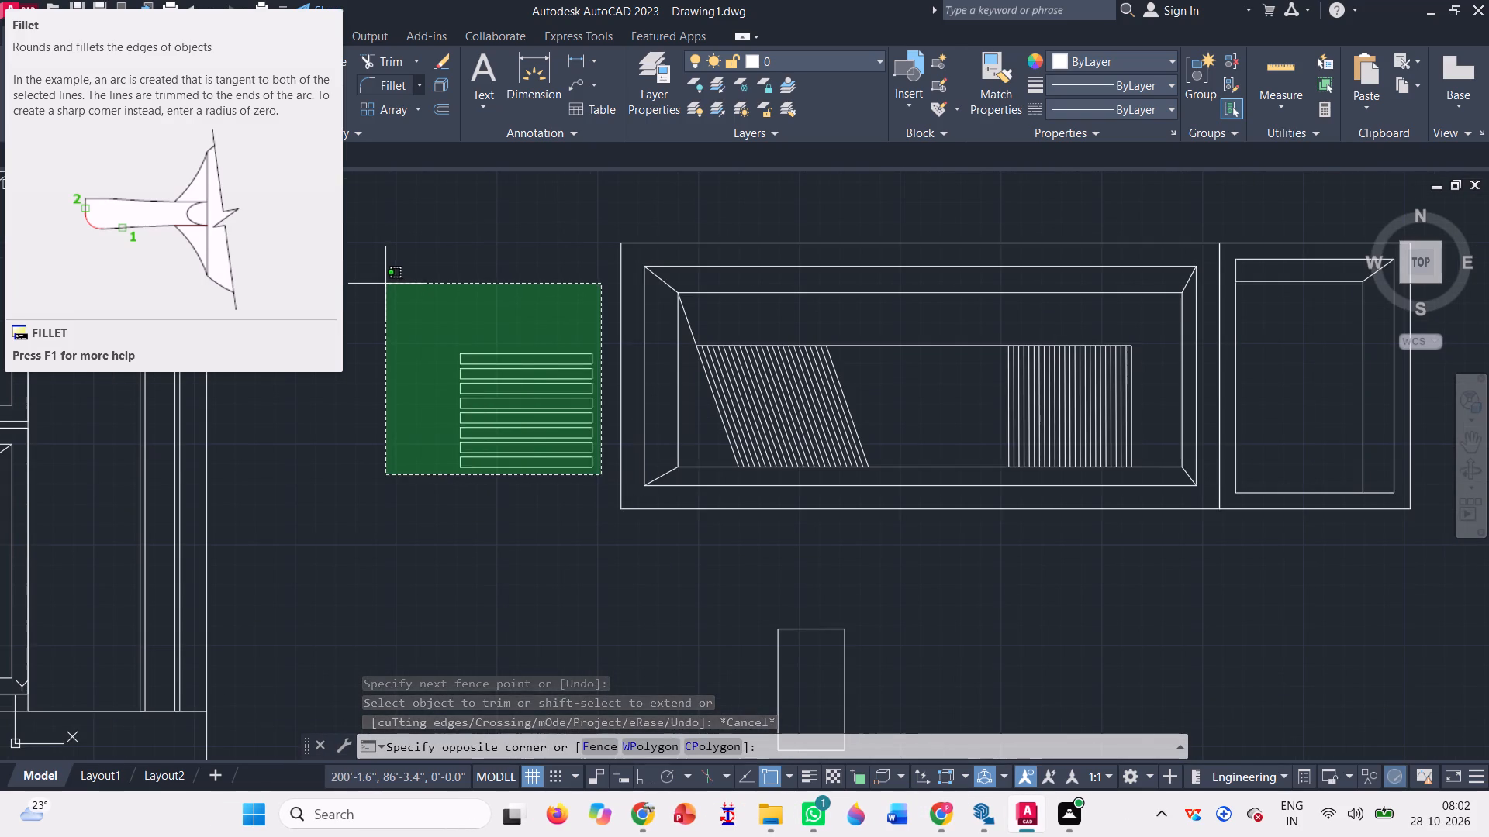
click(385, 284)
text(m)
key(space)
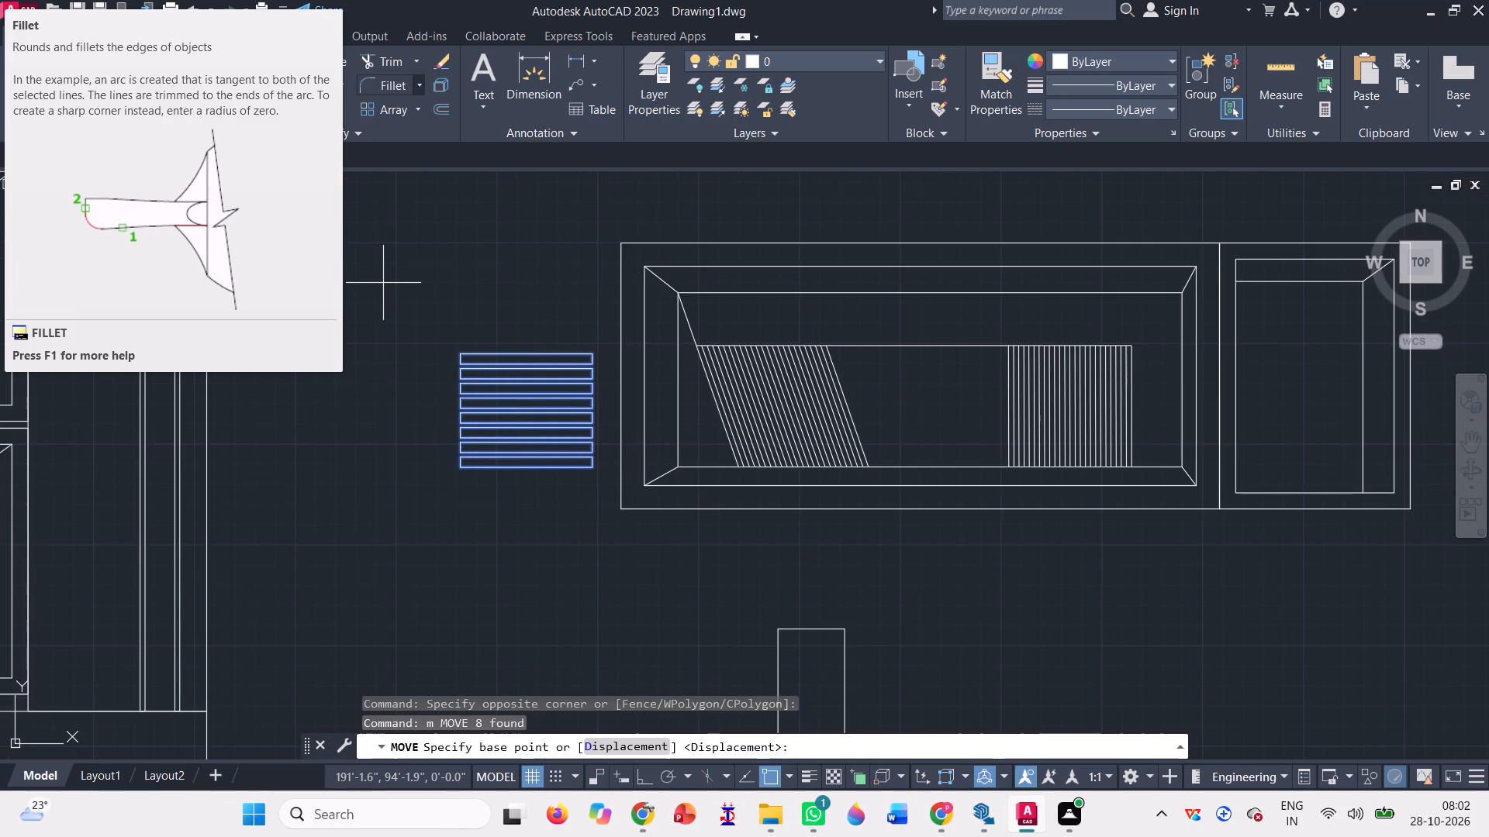
click(592, 469)
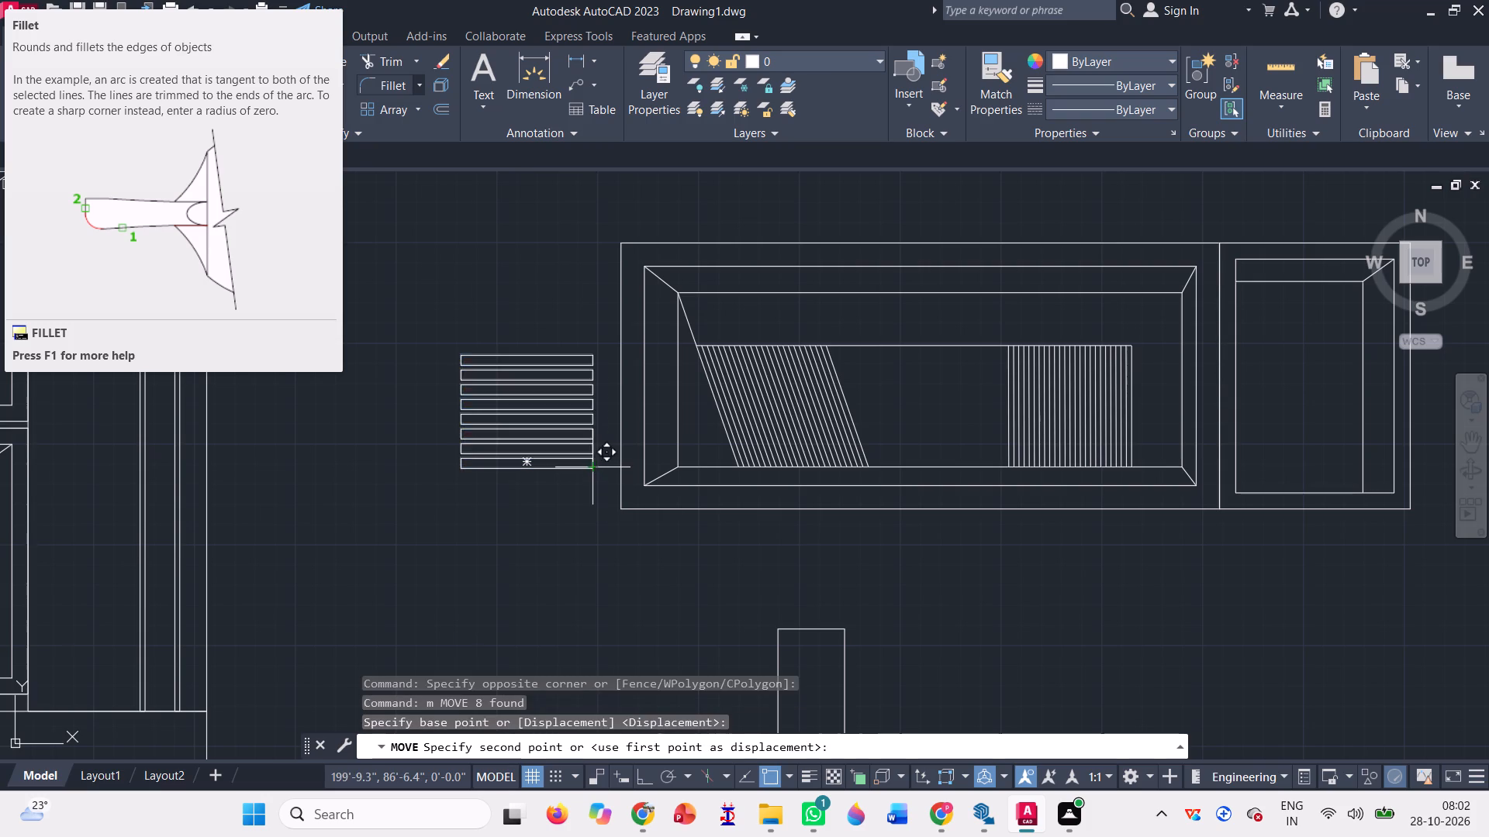
scroll(1021, 485, up, 3)
scroll(990, 453, down, 2)
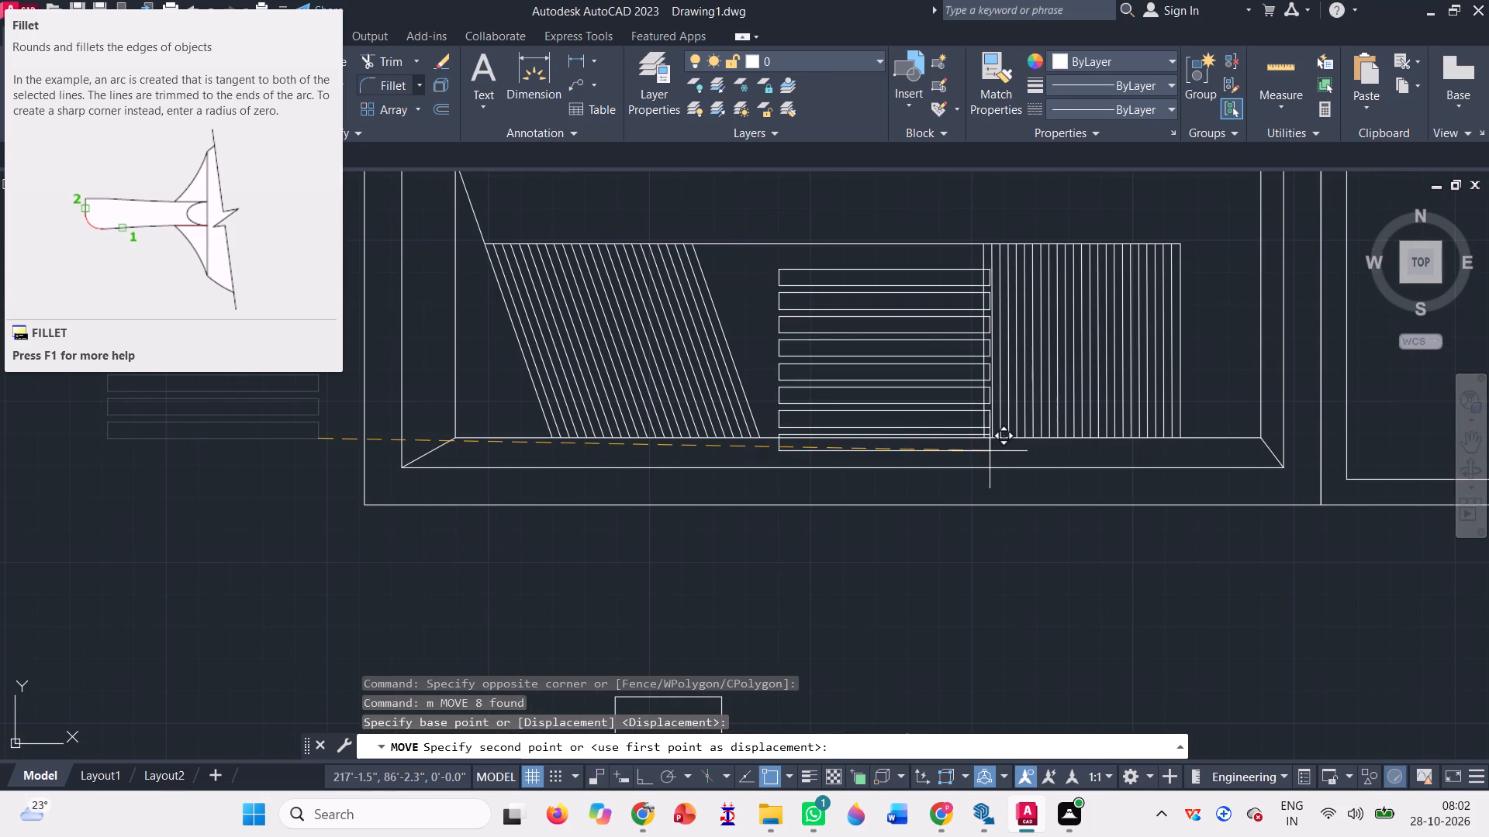
scroll(964, 436, up, 1)
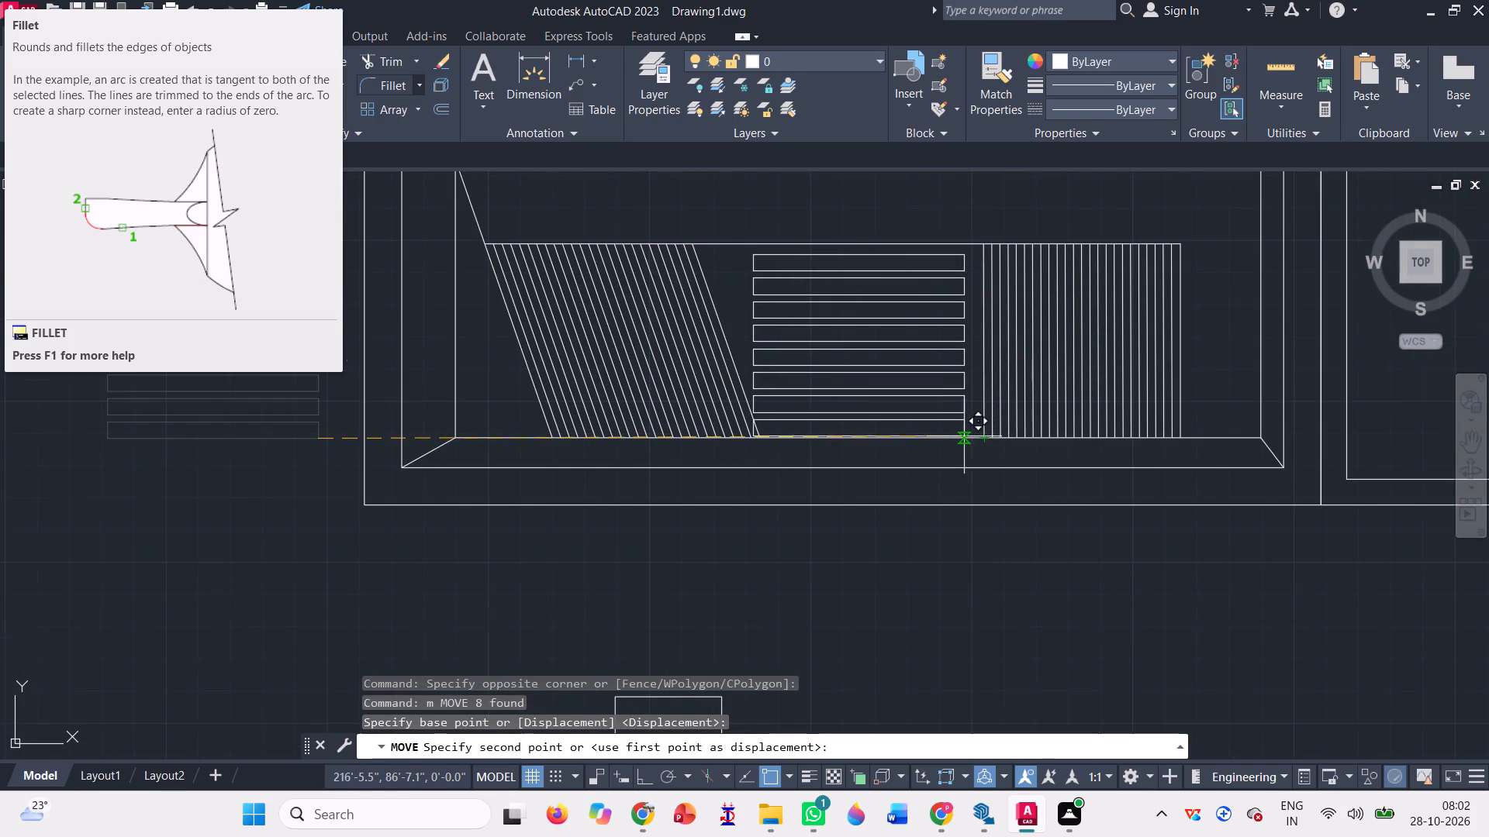
scroll(964, 436, up, 1)
click(981, 432)
Trim away the short west end edges of all eight horizontal slats, leaving their west ends open.
scroll(945, 492, down, 3)
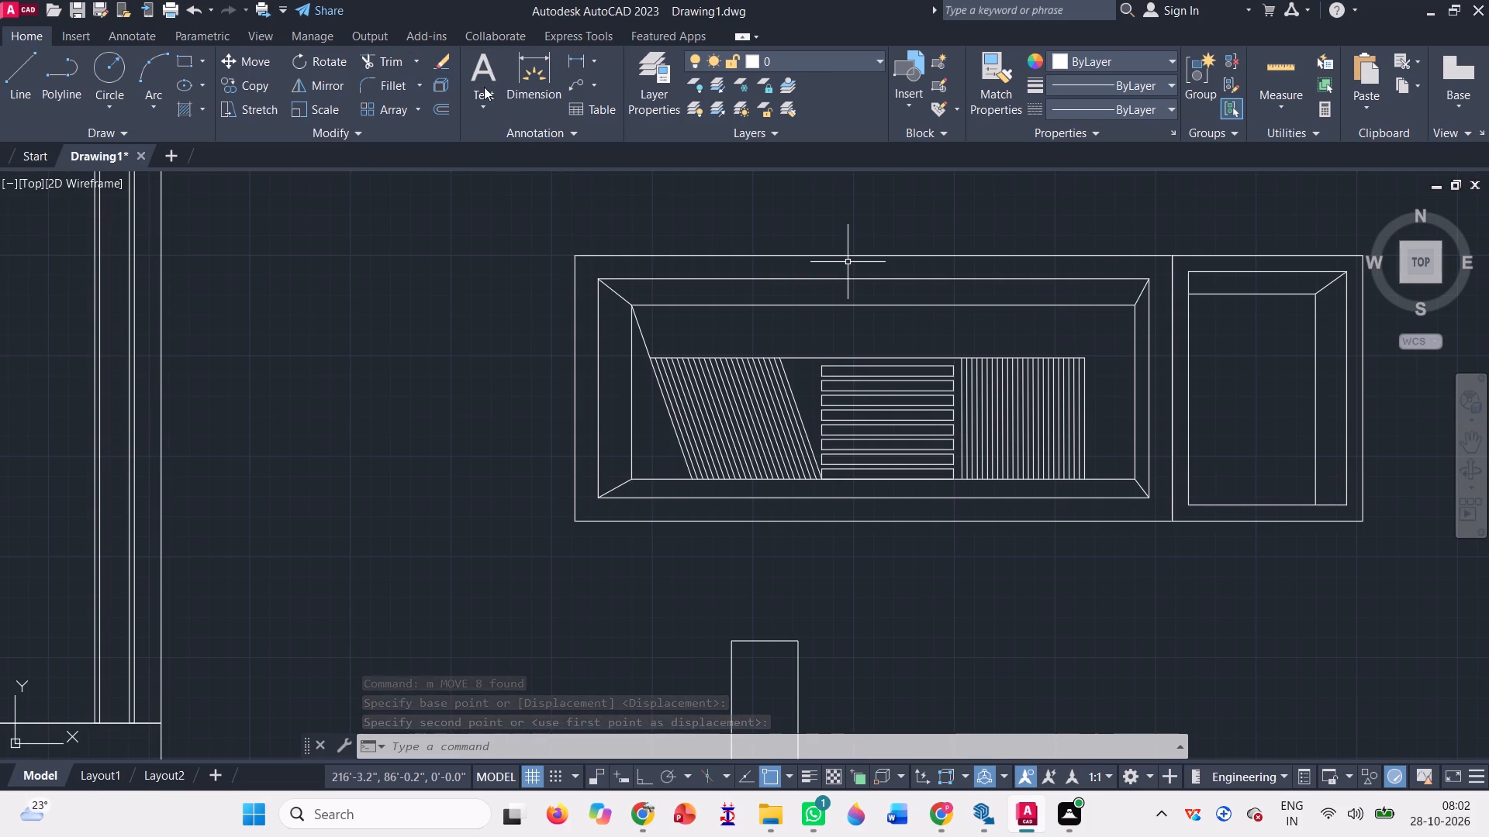
click(377, 61)
scroll(844, 382, up, 1)
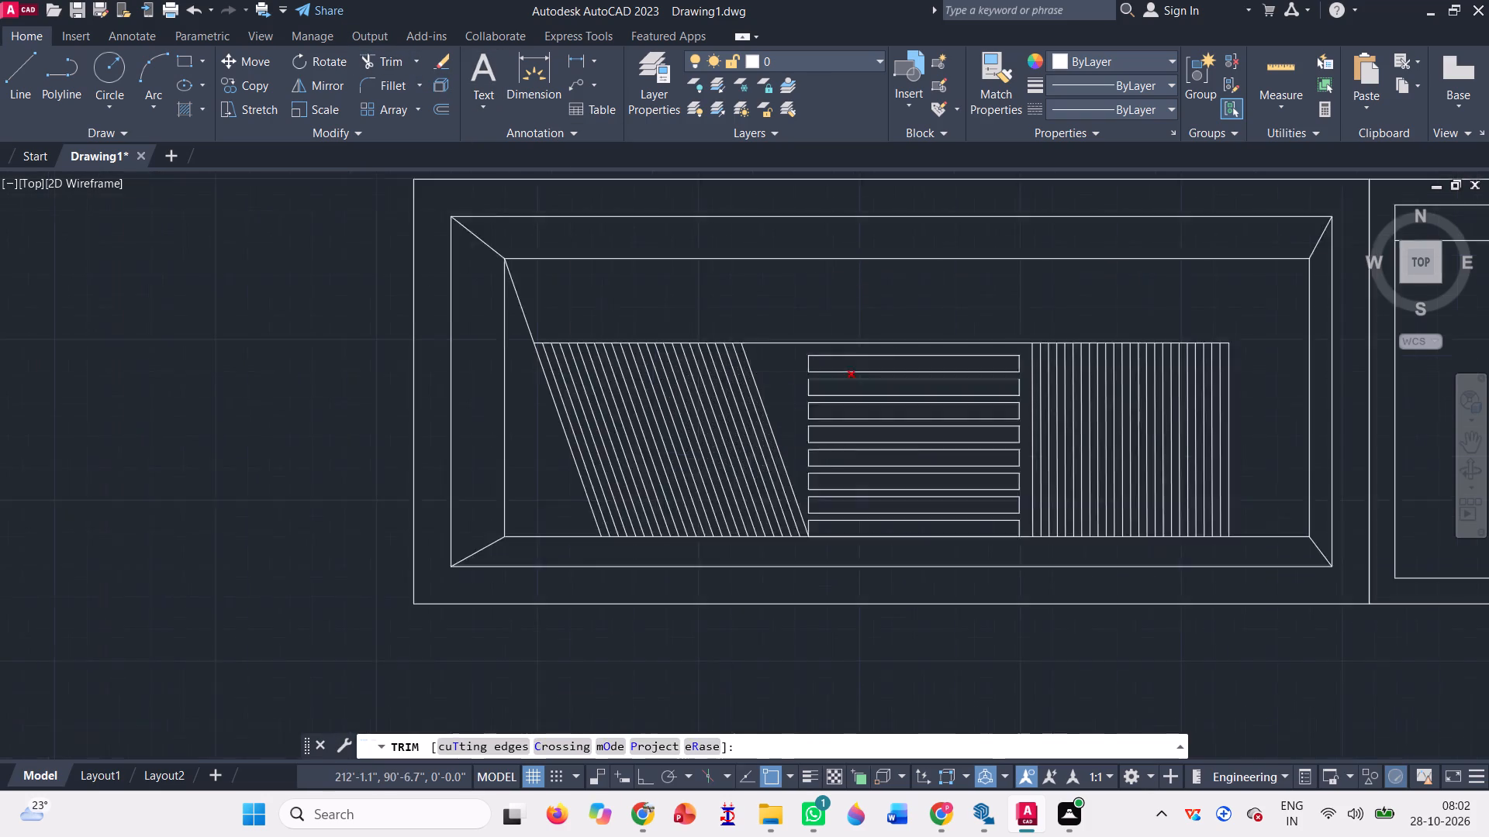
scroll(844, 382, up, 2)
click(744, 323)
click(781, 345)
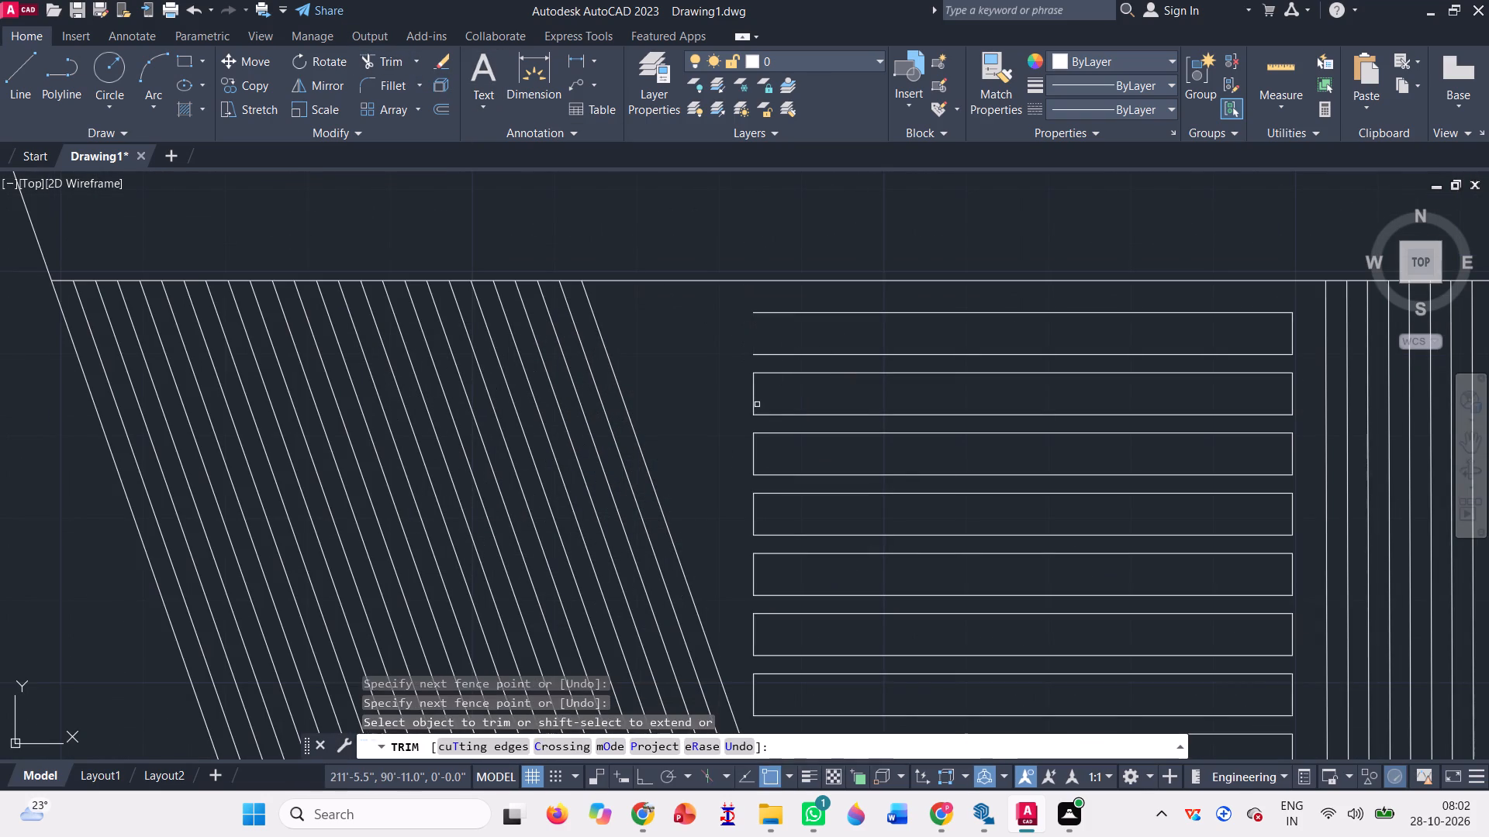
click(758, 405)
click(738, 390)
click(767, 462)
click(738, 451)
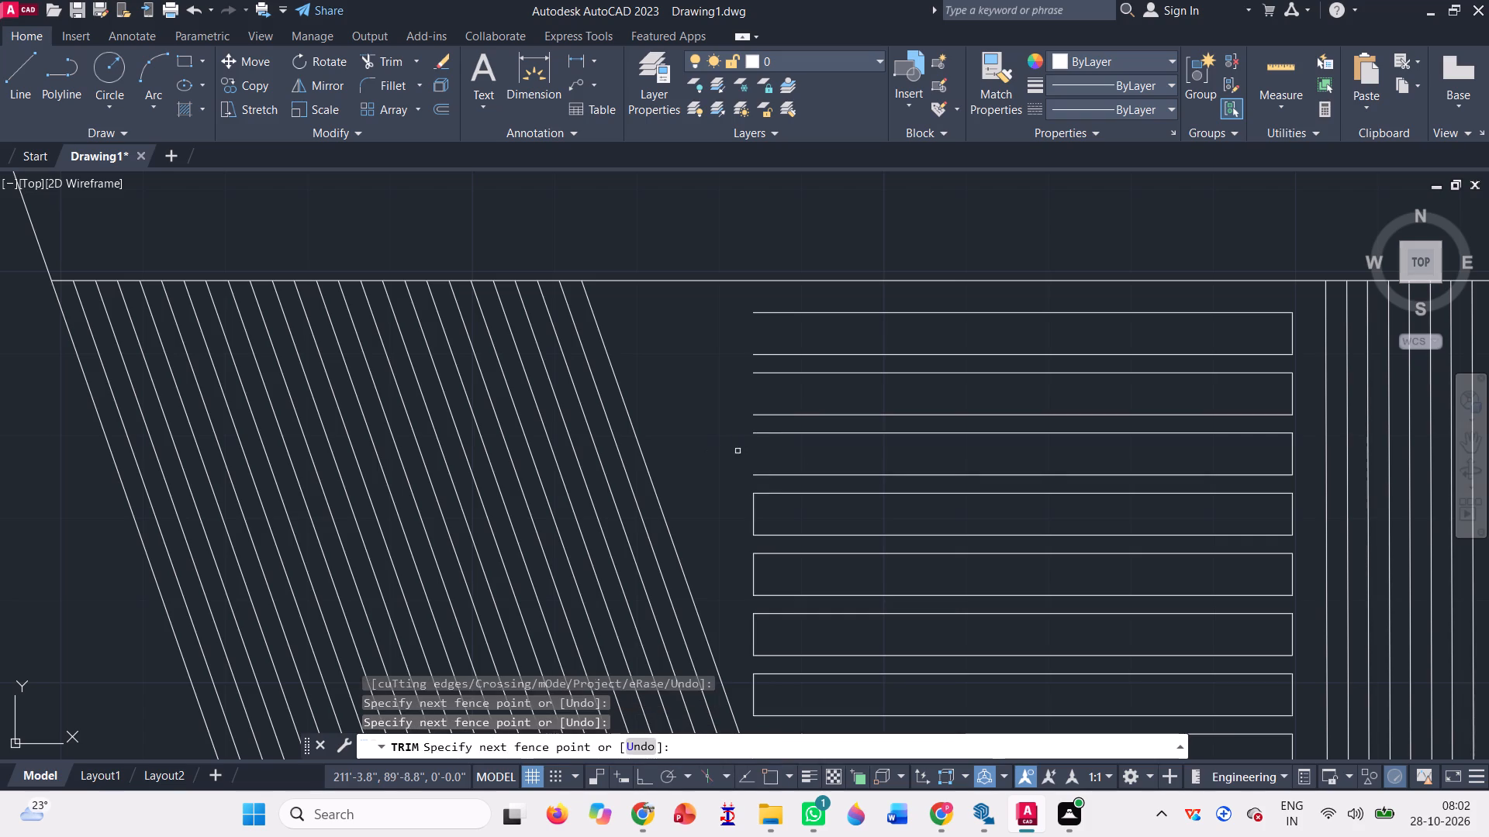
click(762, 512)
click(725, 501)
scroll(756, 419, down, 1)
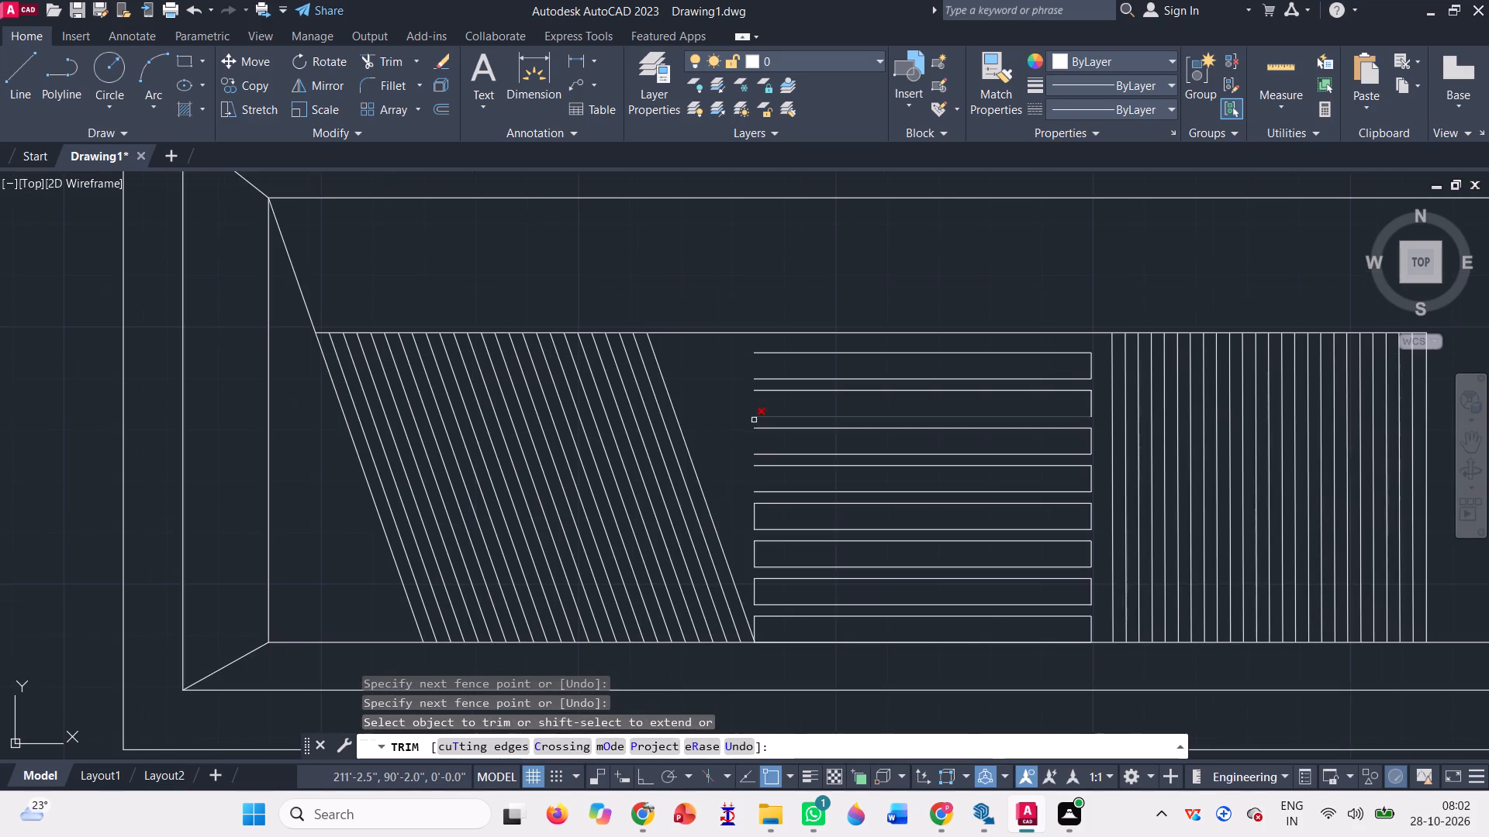
scroll(765, 525, up, 2)
click(745, 515)
click(694, 494)
scroll(694, 494, up, 1)
scroll(693, 446, down, 3)
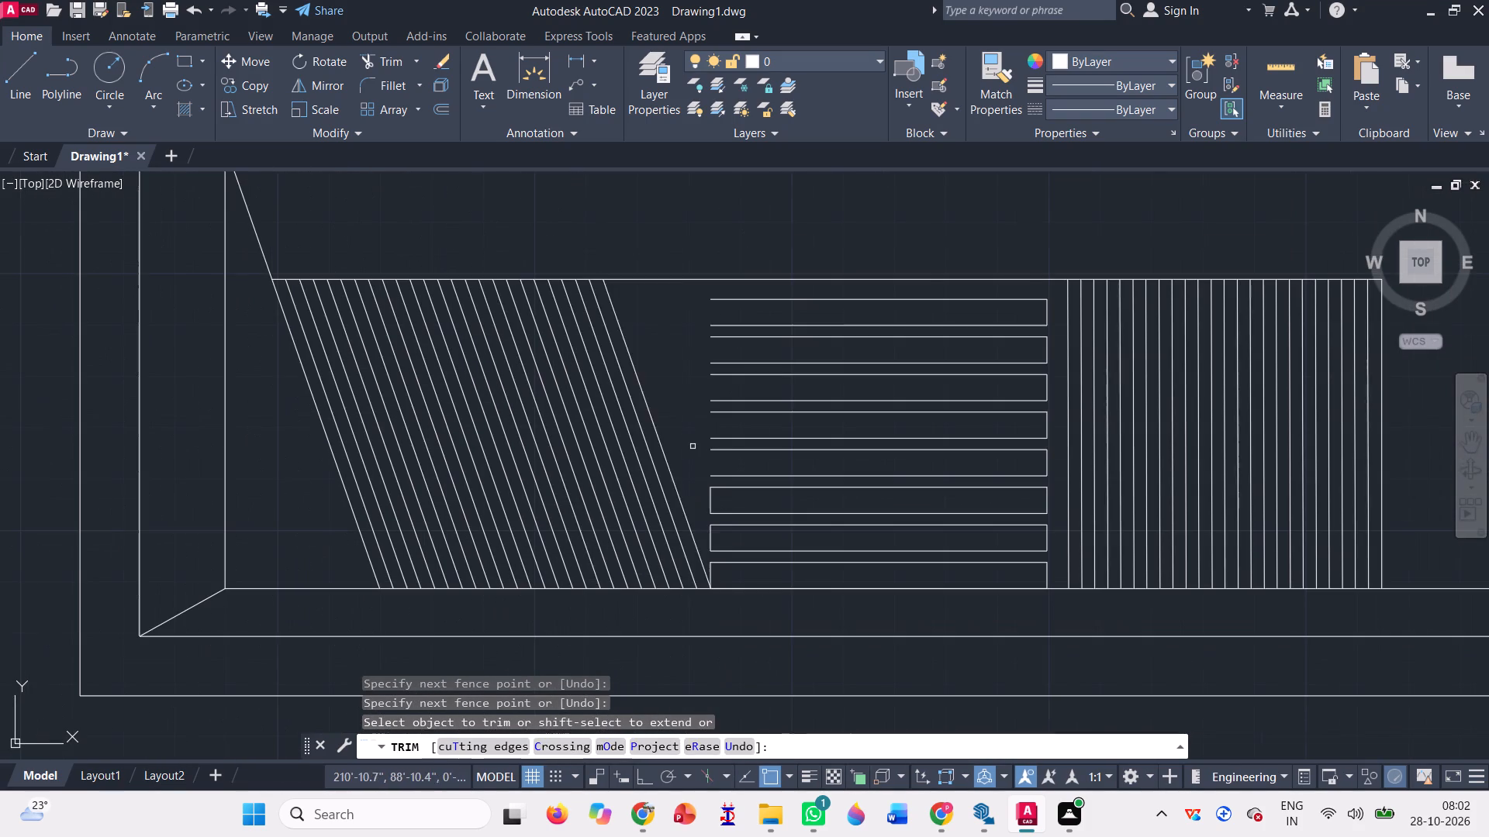
click(711, 496)
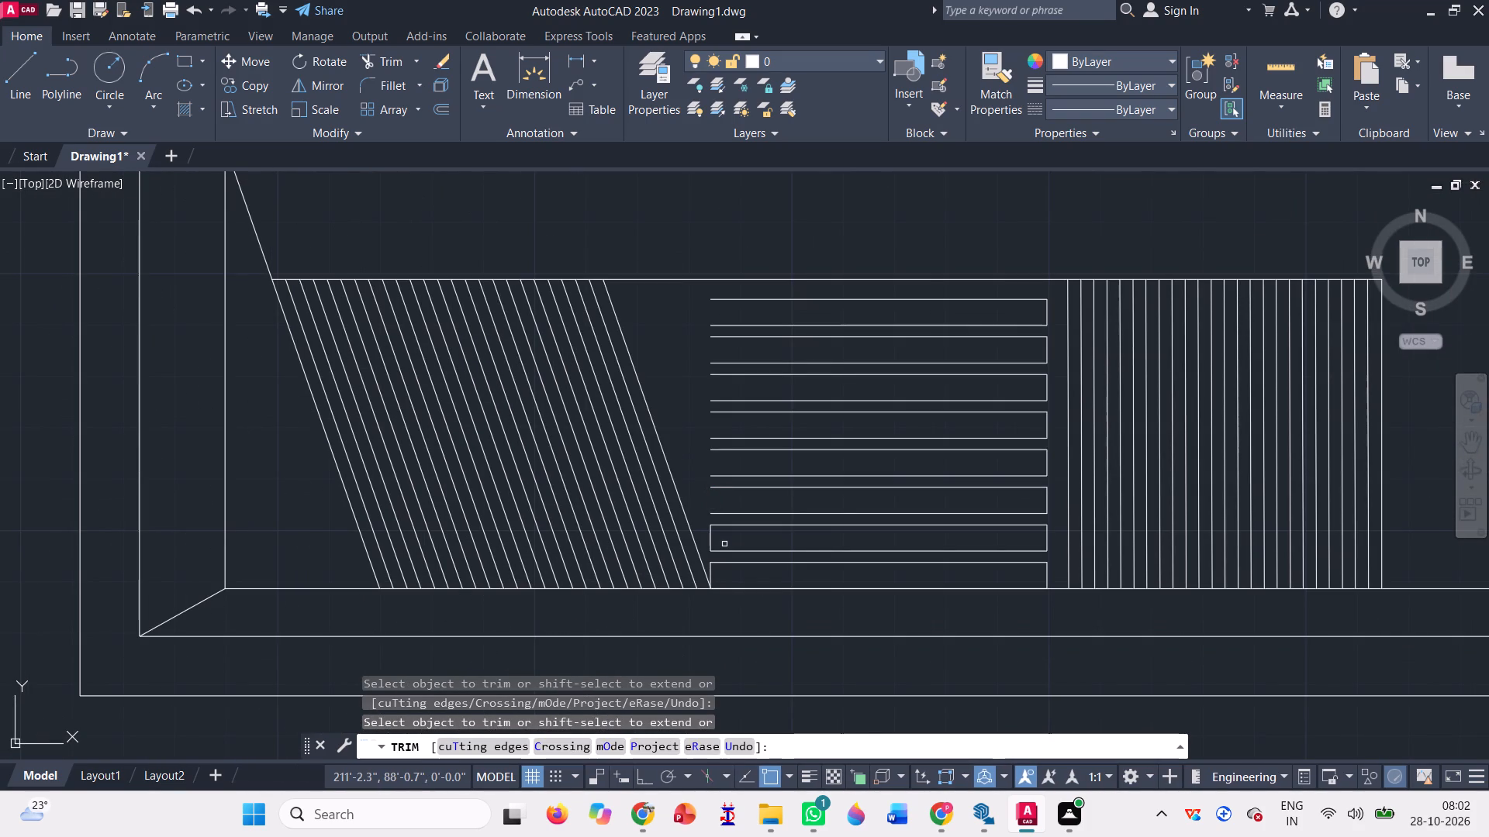
click(712, 538)
click(713, 569)
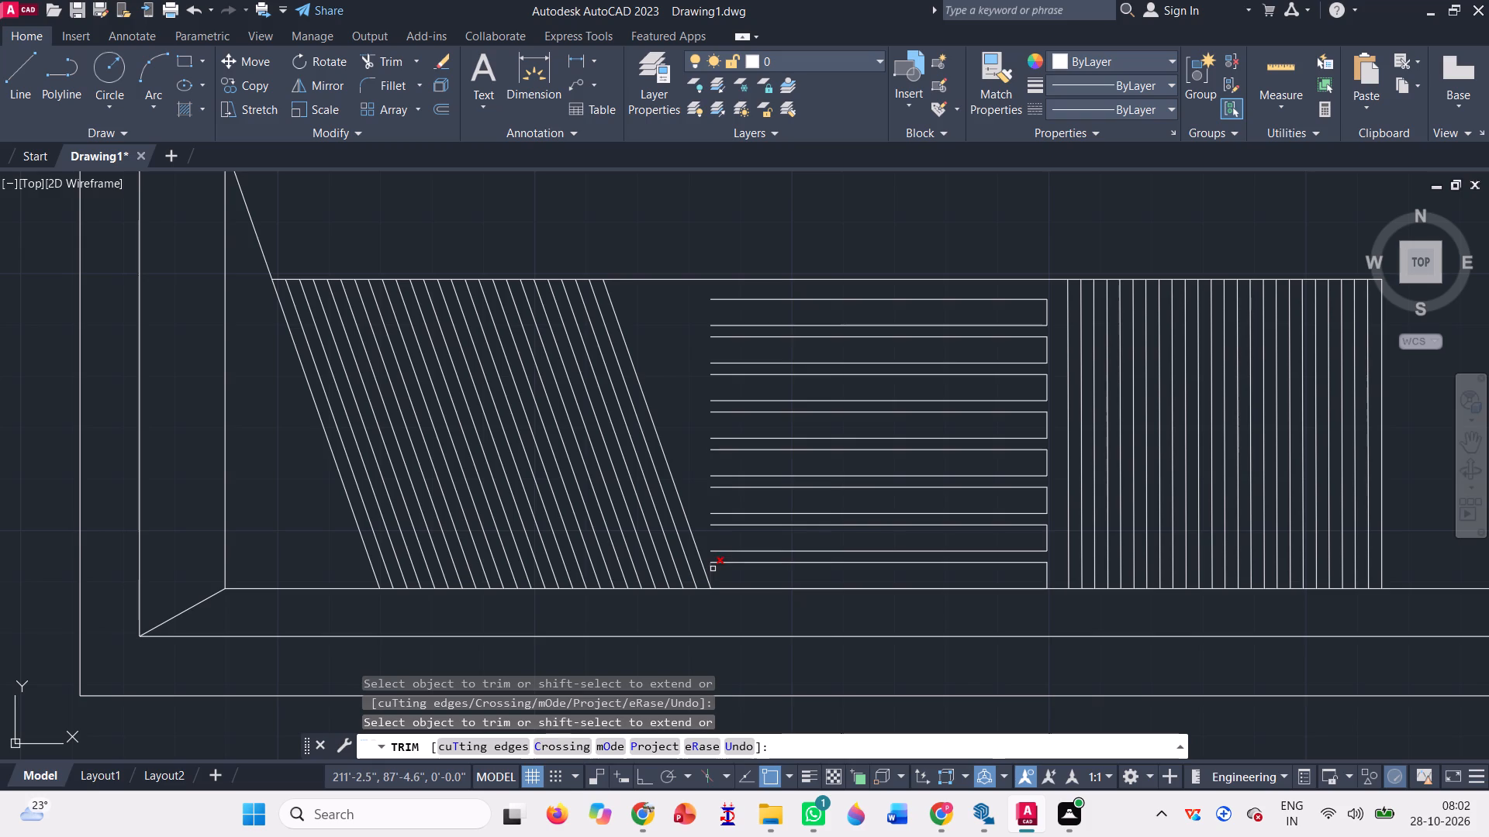
Extend the horizontal slat lines west to meet the nearest line of the slanted slat group.
click(411, 58)
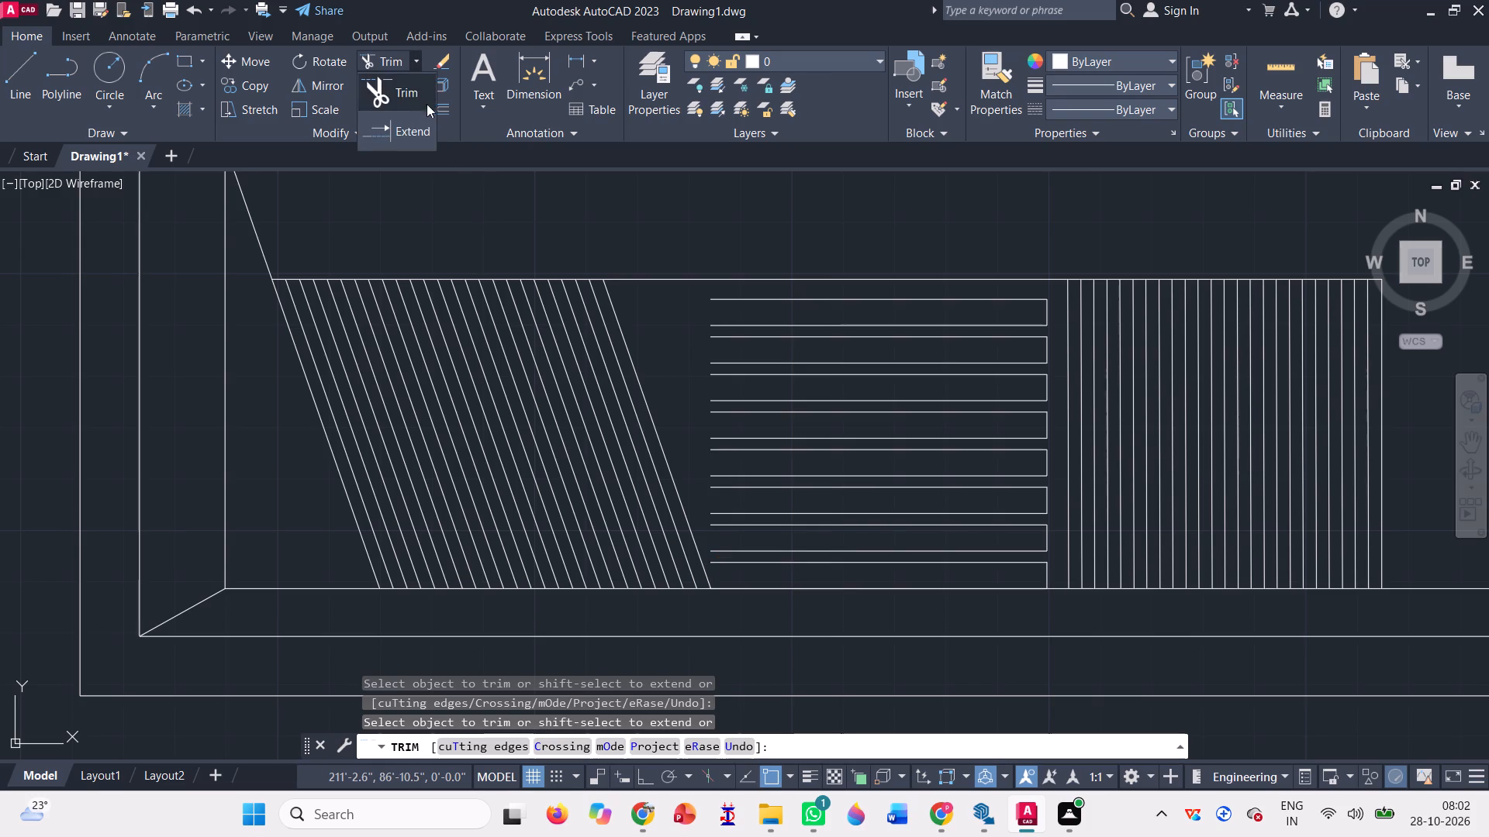
click(420, 123)
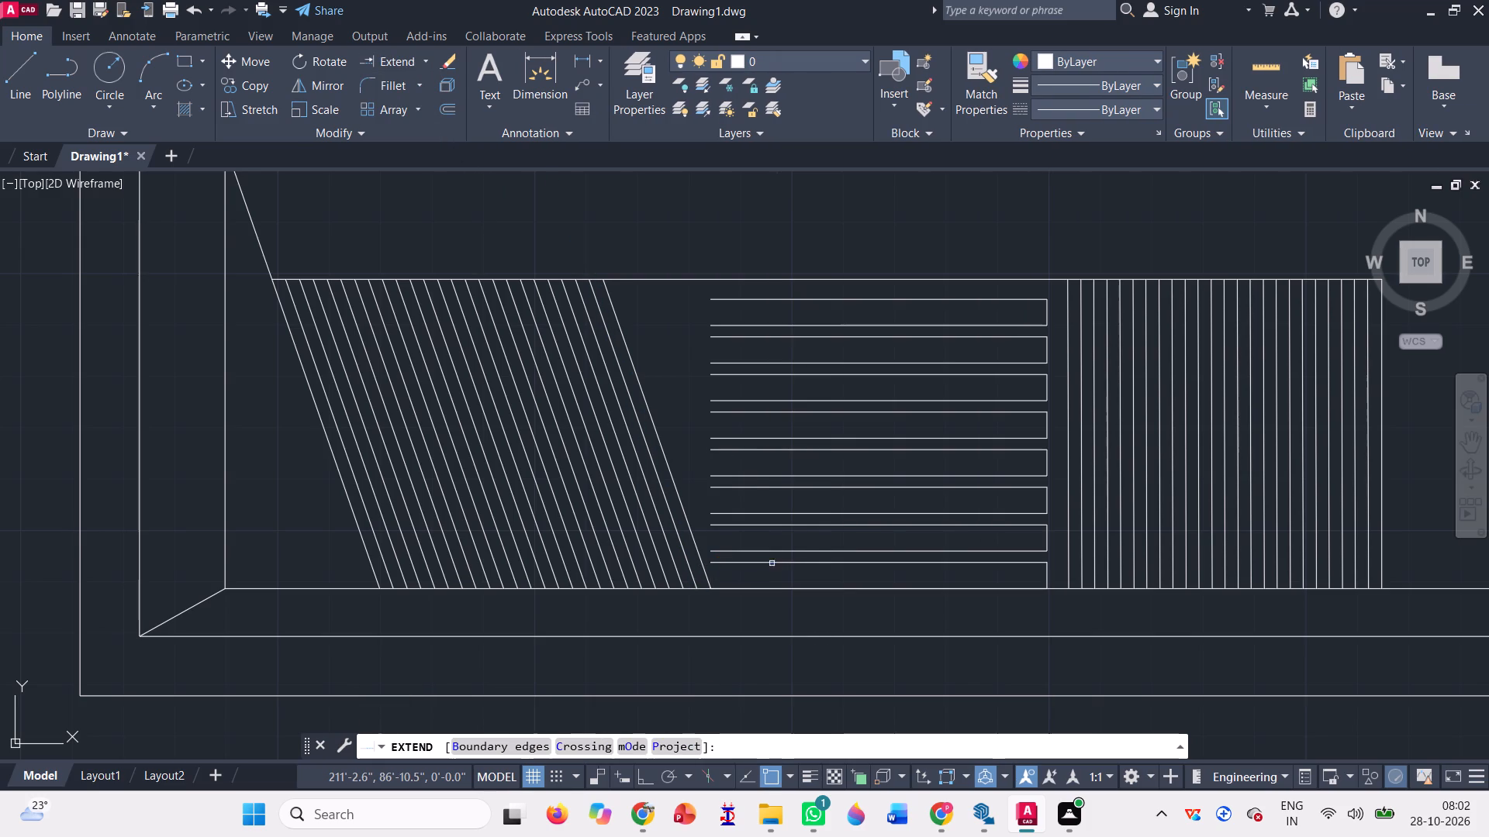
click(773, 569)
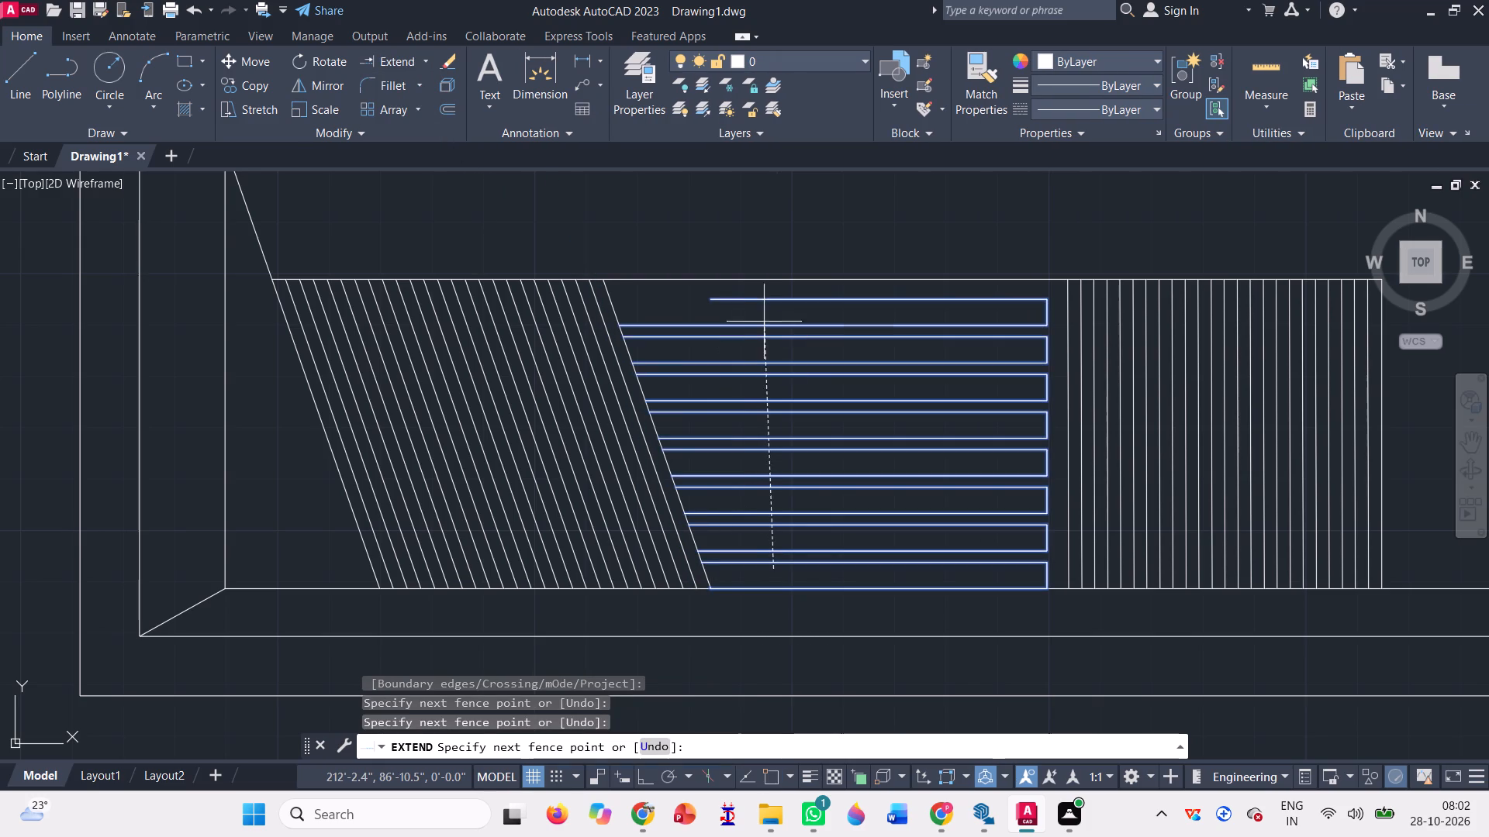
click(758, 289)
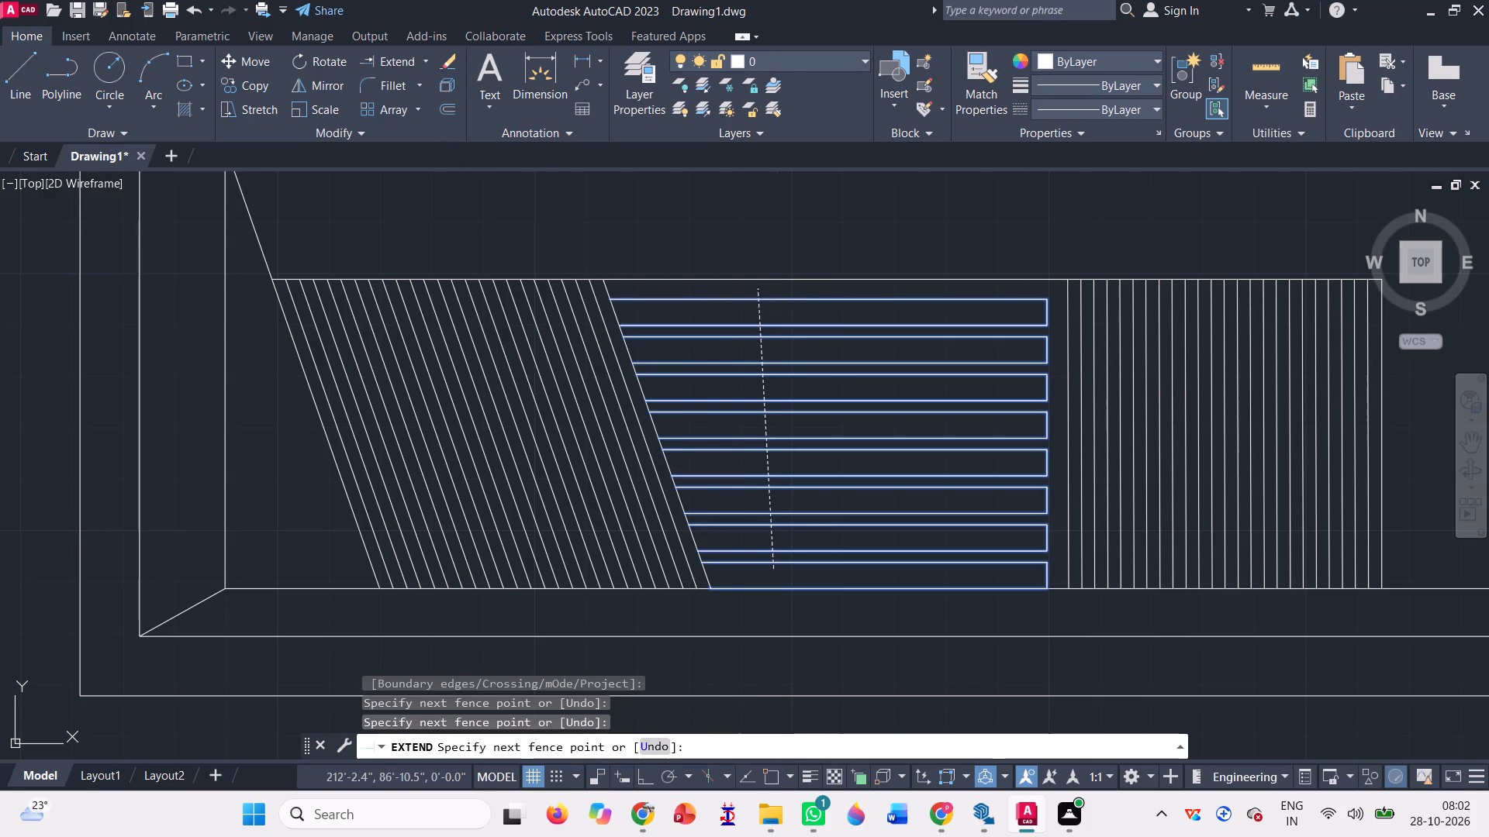
scroll(727, 348, down, 3)
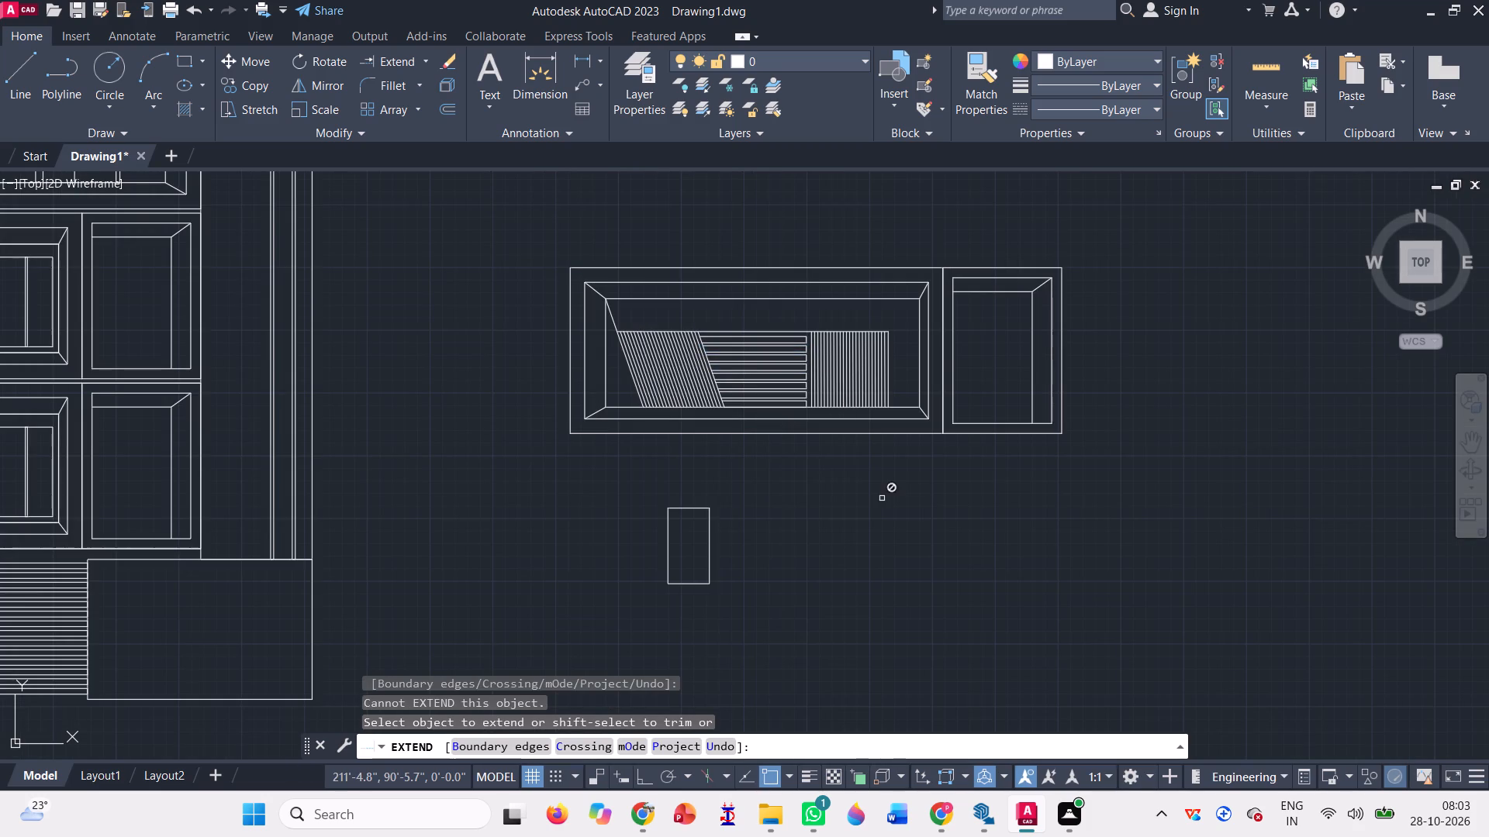
key(Escape)
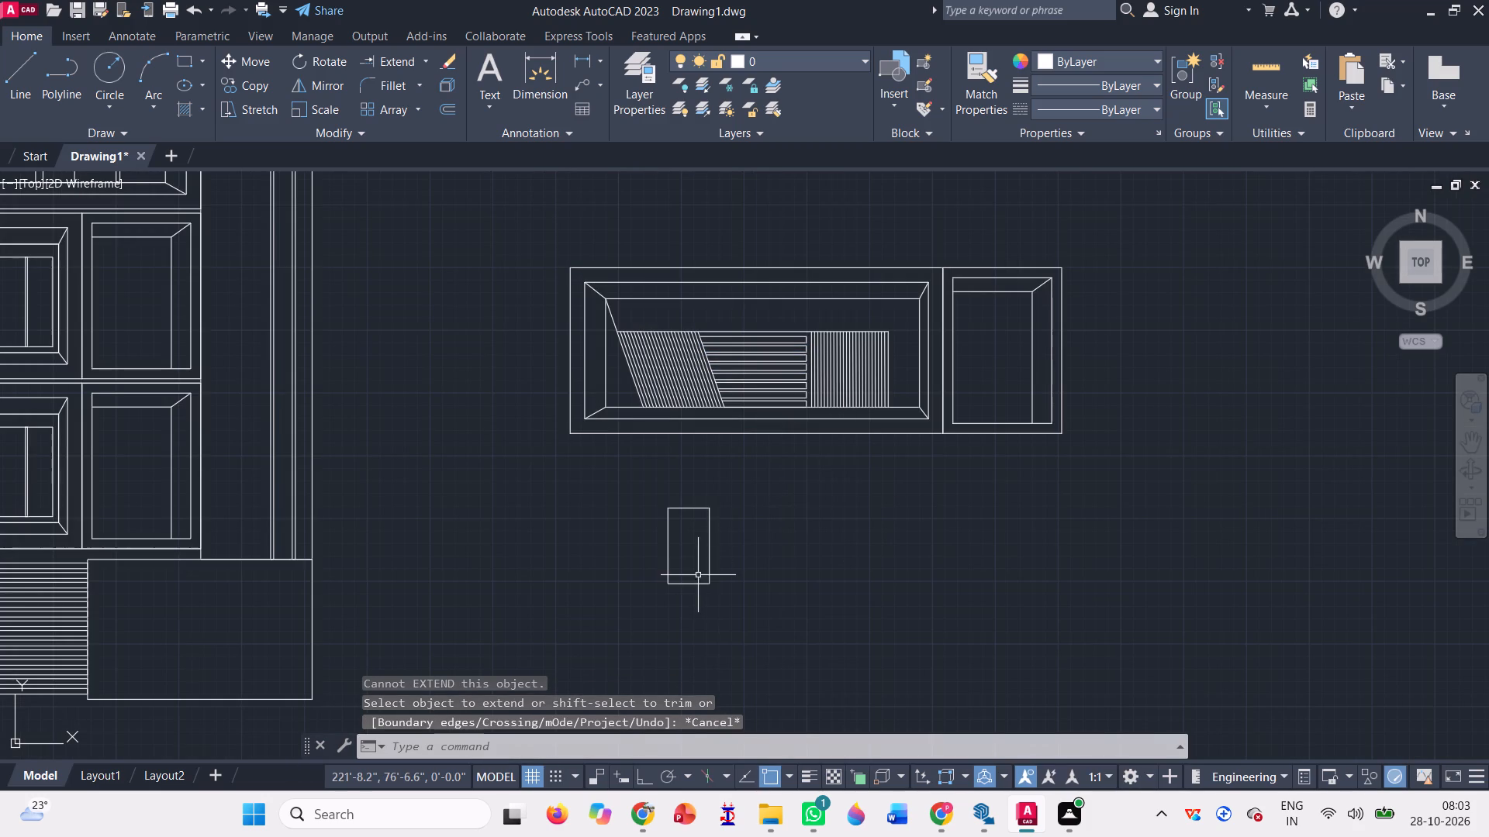
Delete the leftover small rectangle below the spare bay.
click(698, 575)
click(637, 508)
key(Delete)
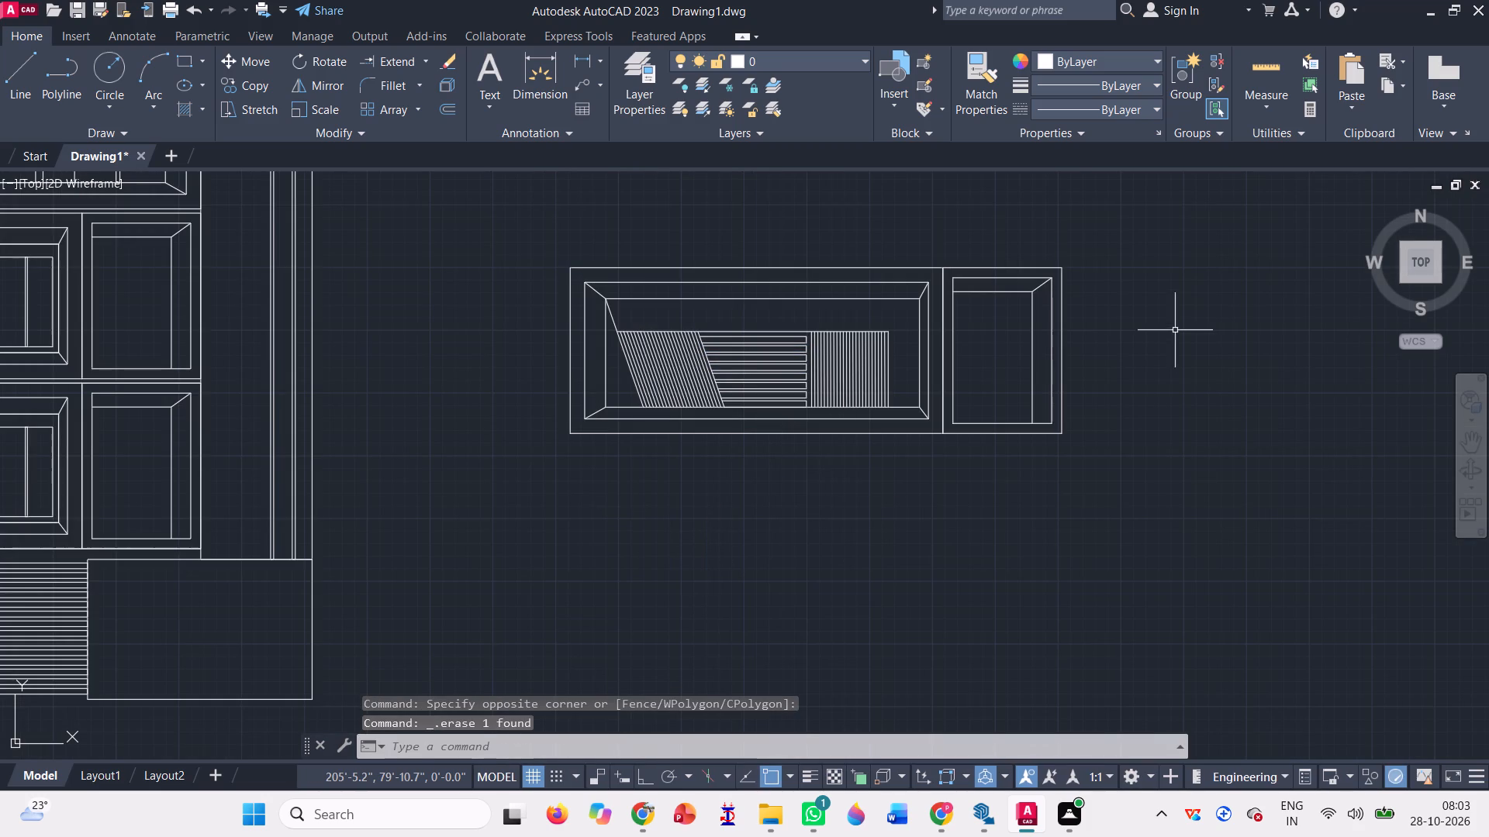
Draw a thin vertical rectangle midway across the spare bay's narrow east panel, from its inner top line to its base line.
scroll(1113, 258, up, 1)
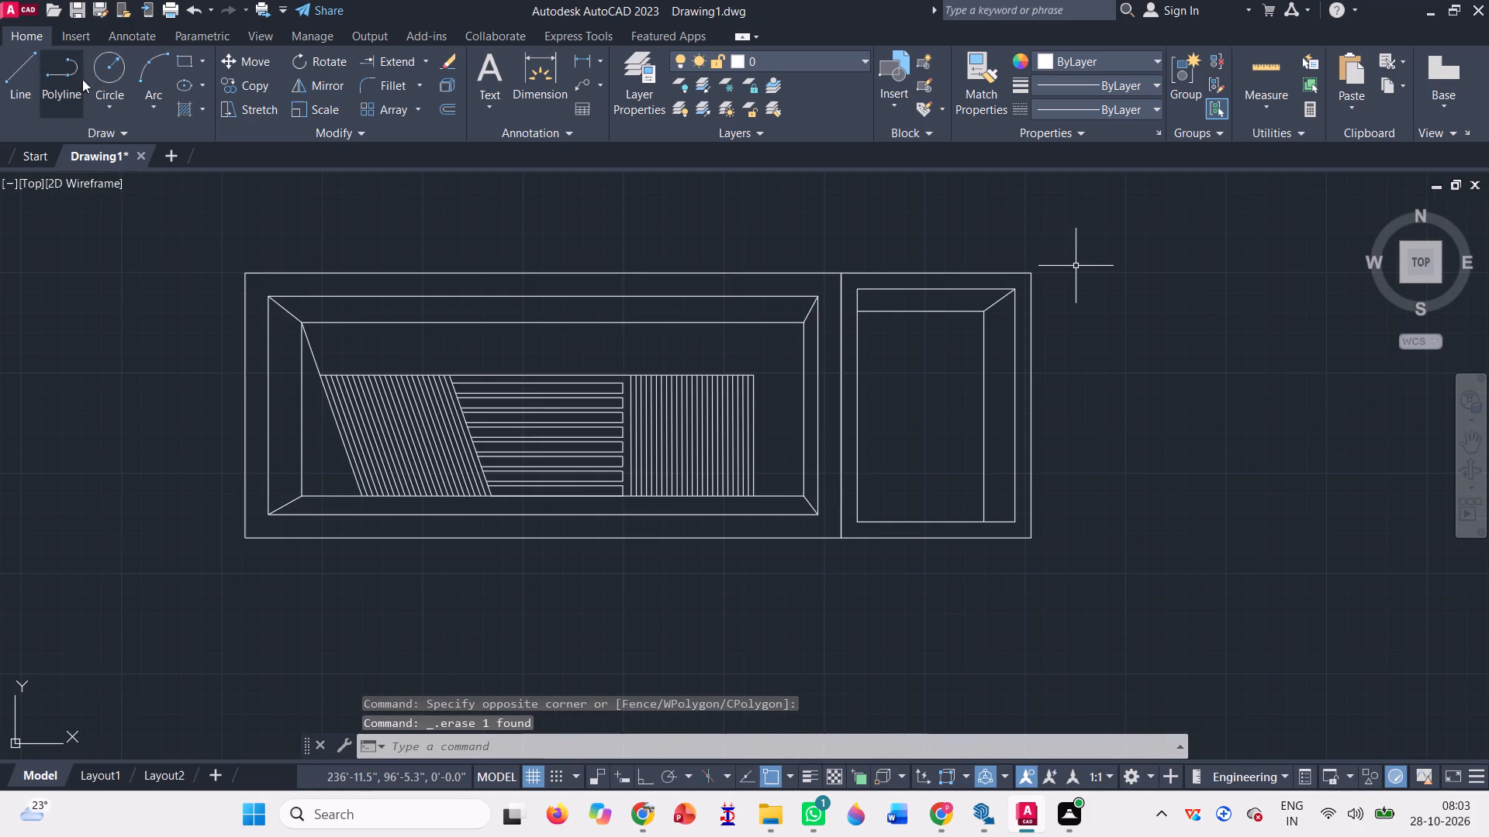
click(183, 61)
scroll(927, 329, down, 1)
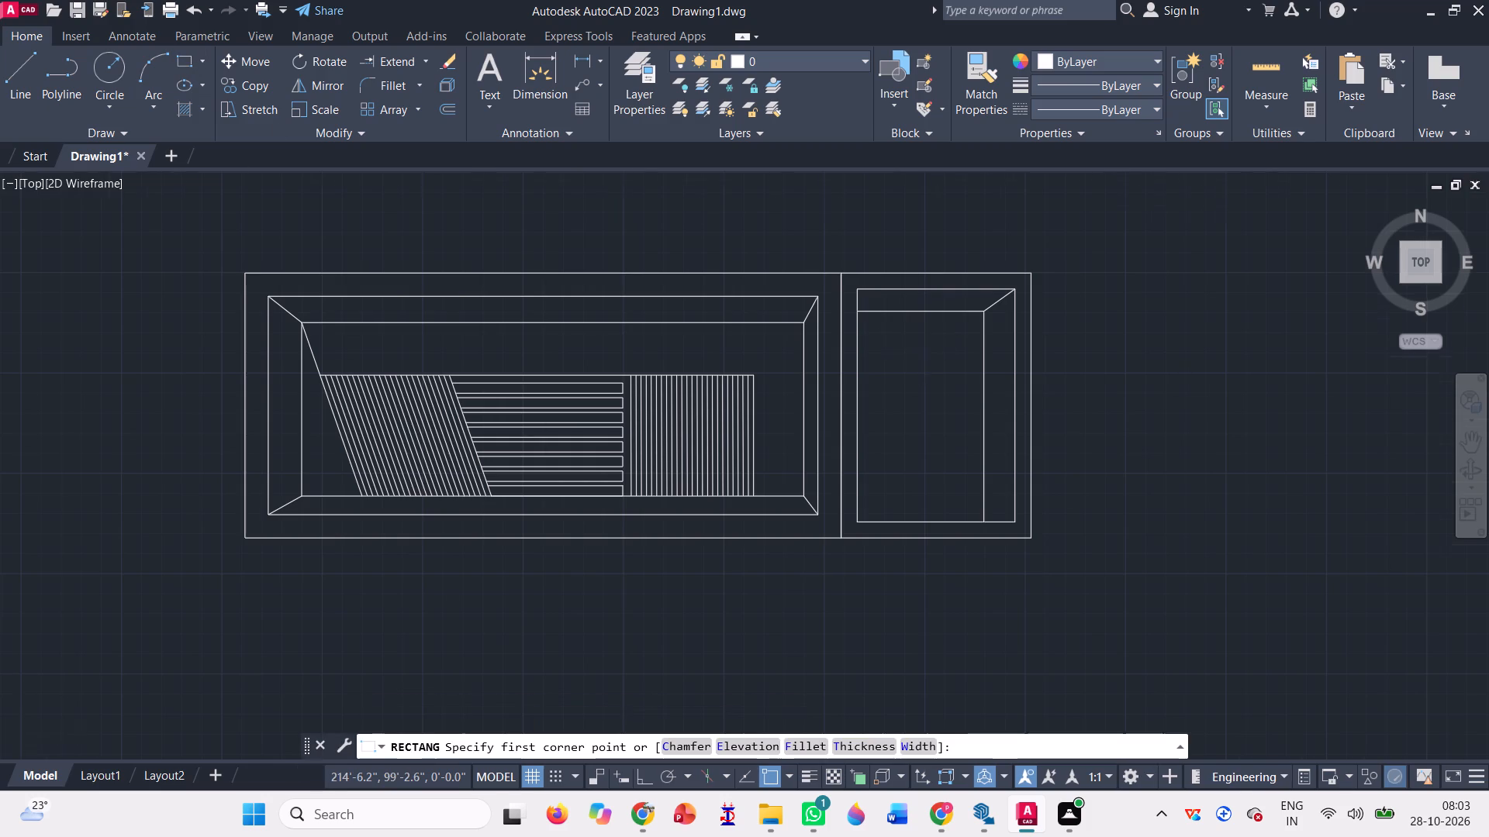
scroll(927, 329, down, 1)
scroll(895, 299, up, 2)
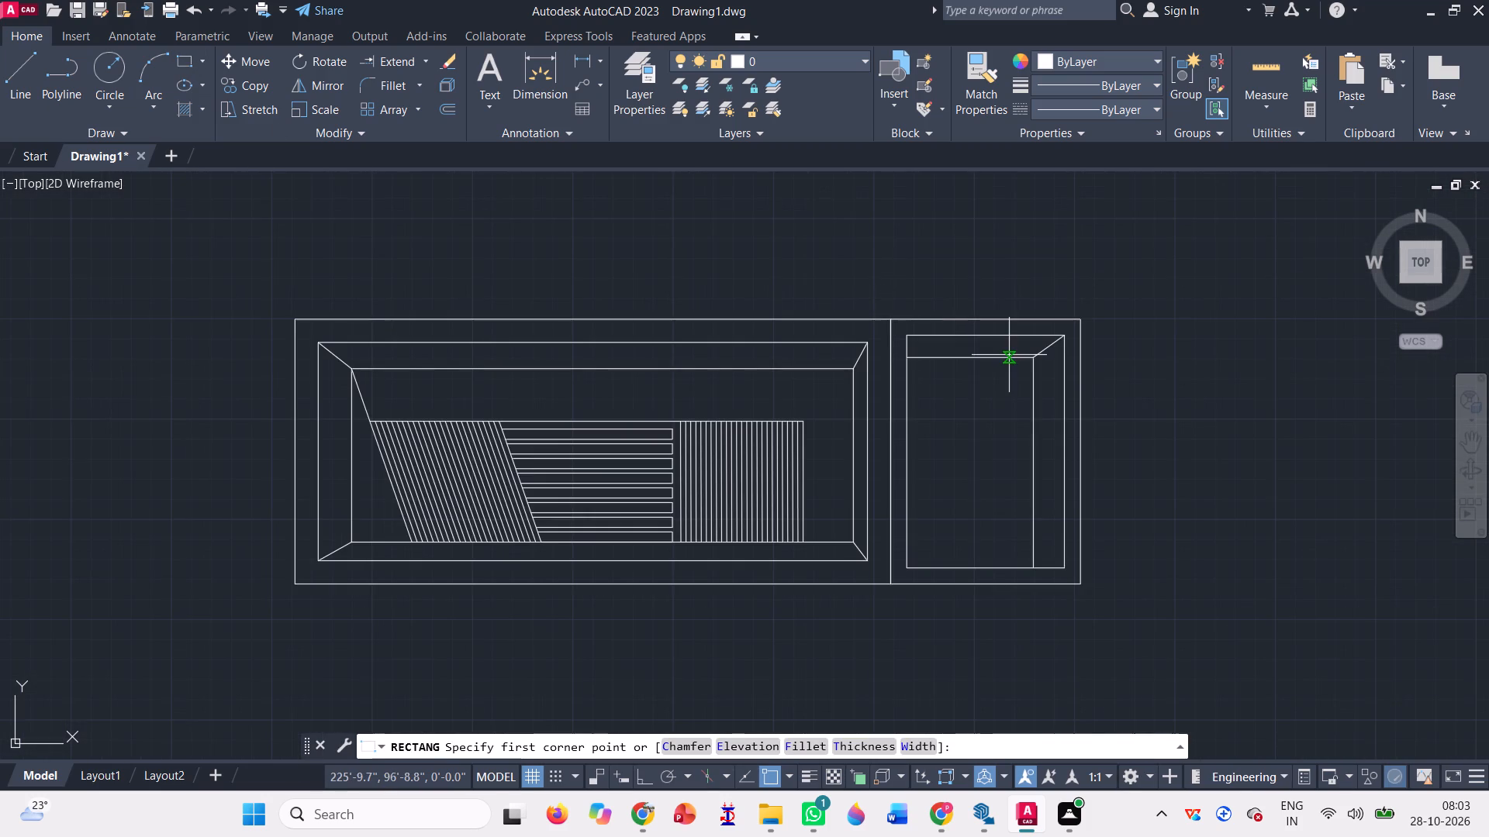
scroll(1009, 356, up, 3)
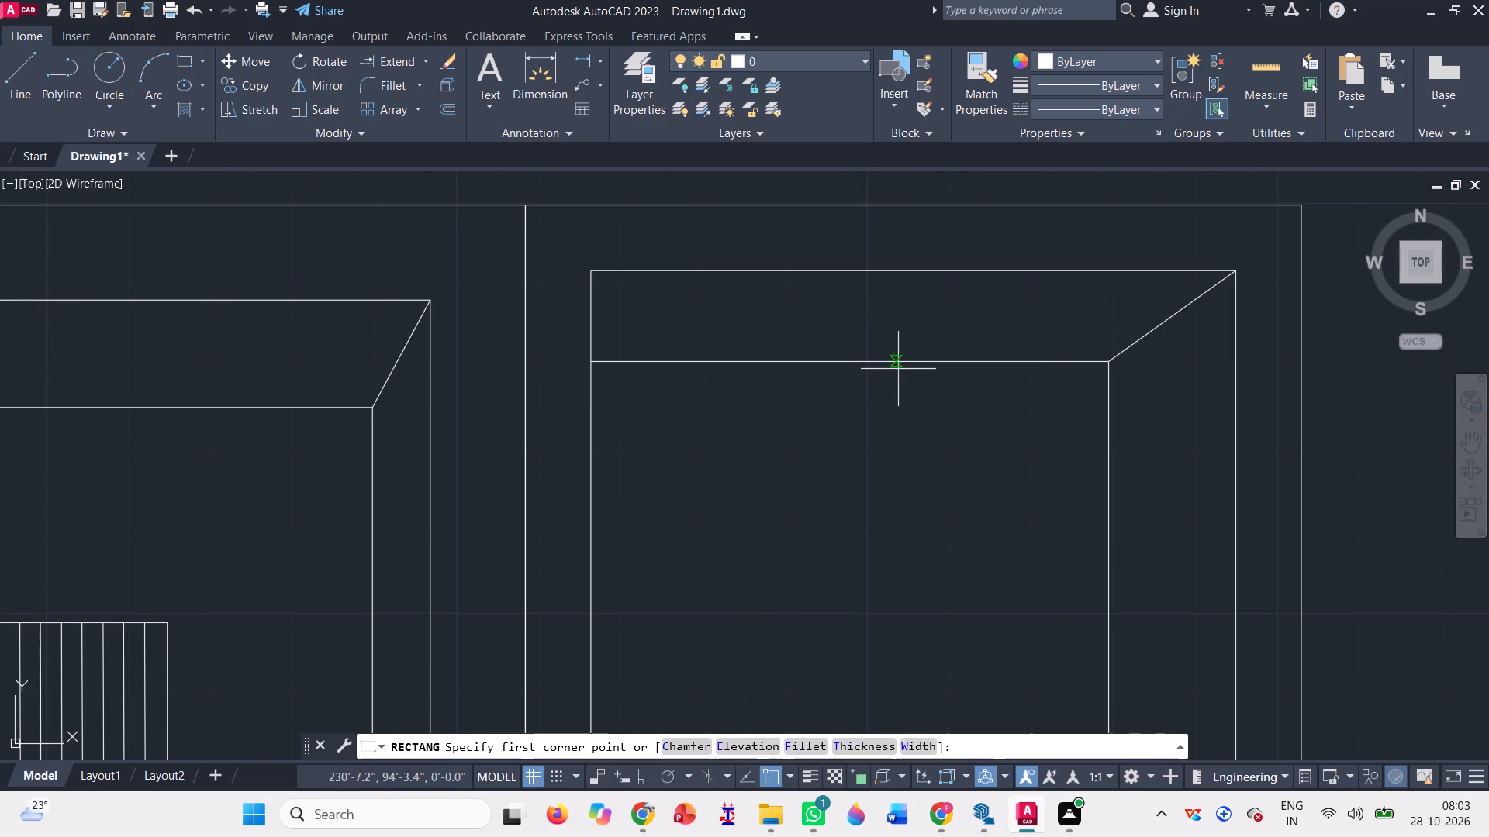
click(853, 360)
scroll(866, 277, down, 3)
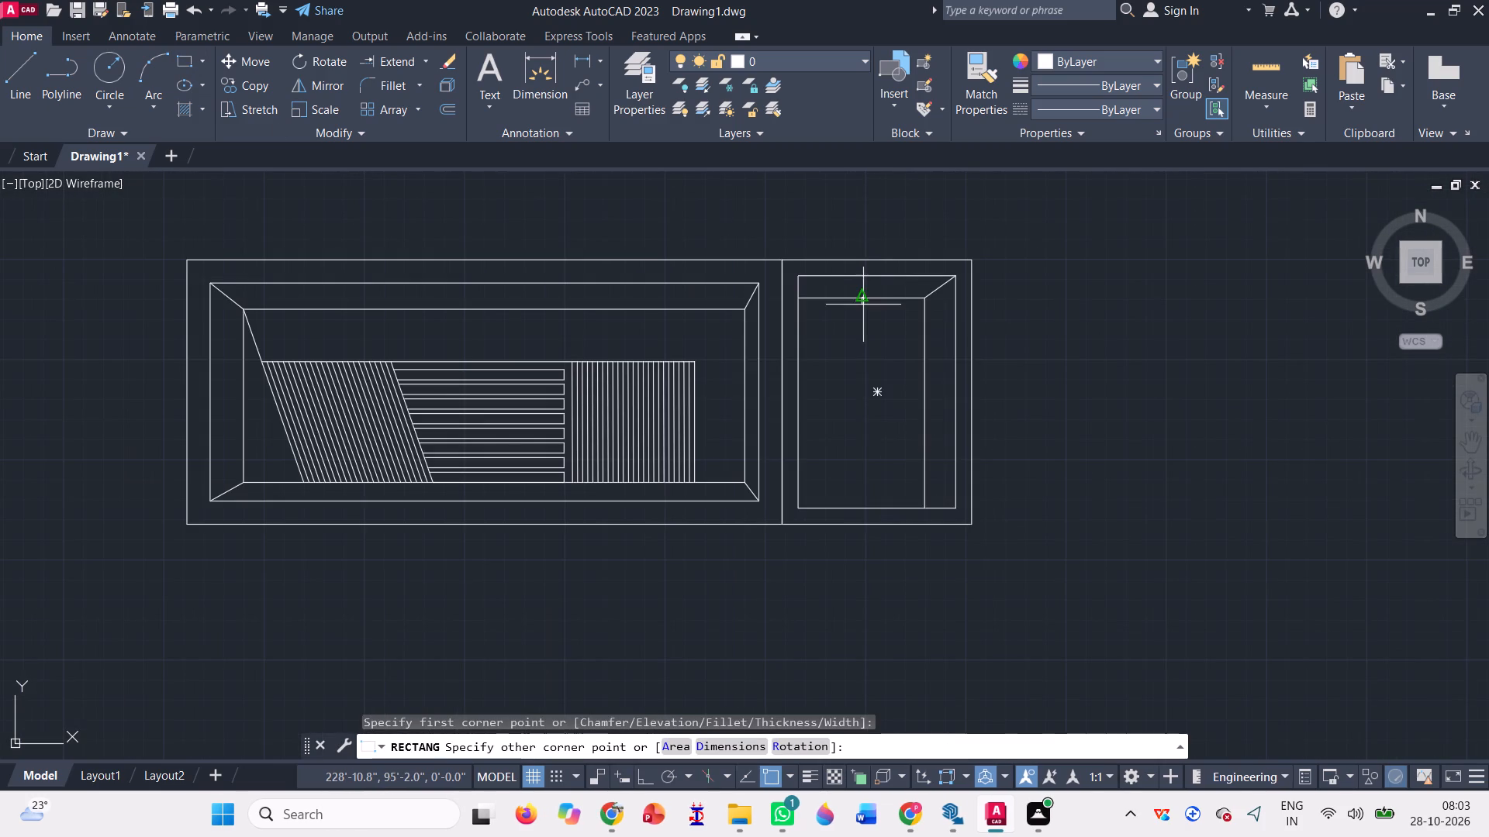
scroll(868, 489, up, 3)
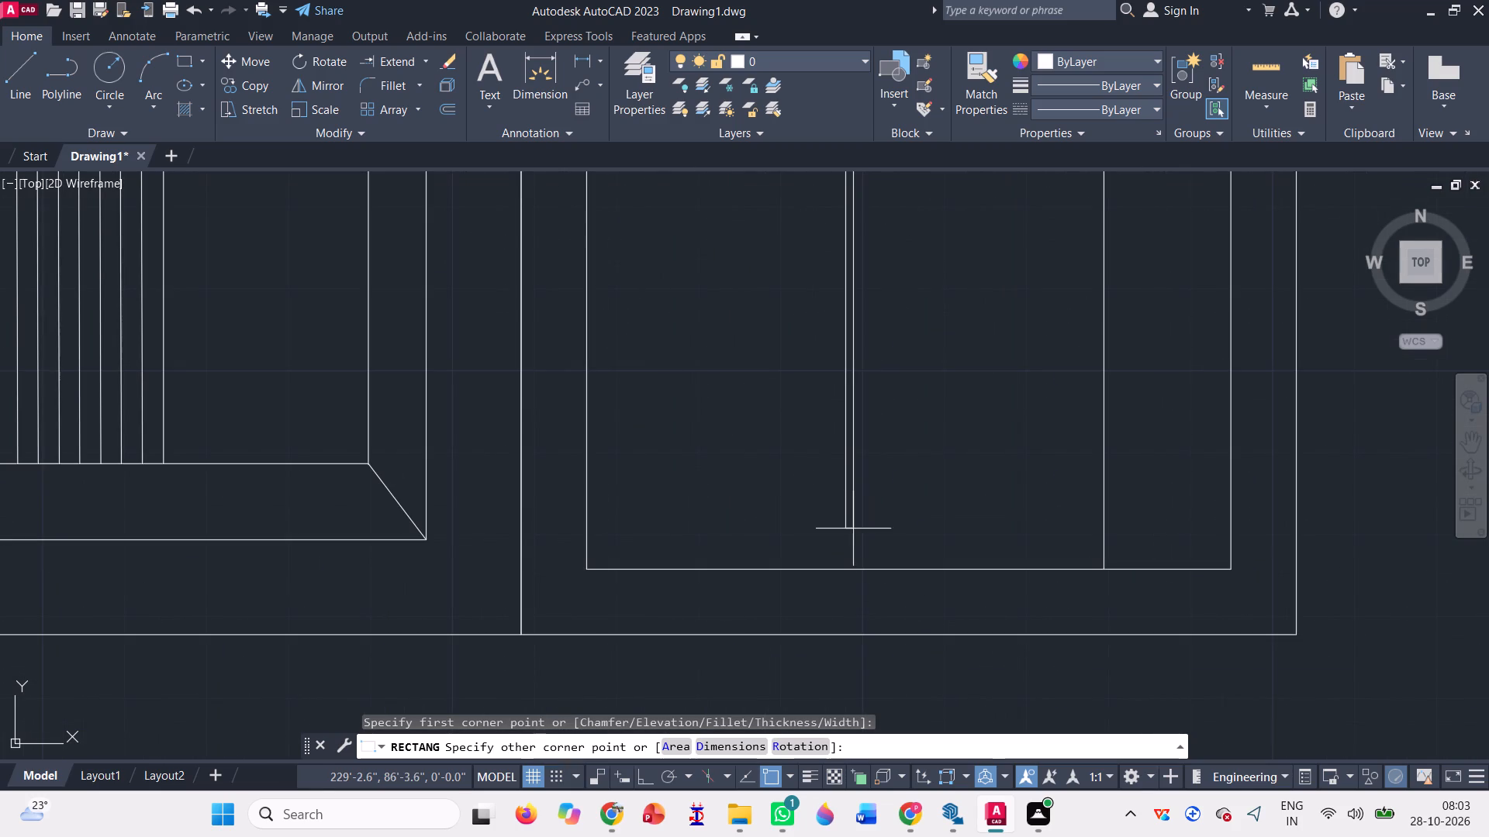
scroll(854, 545, up, 2)
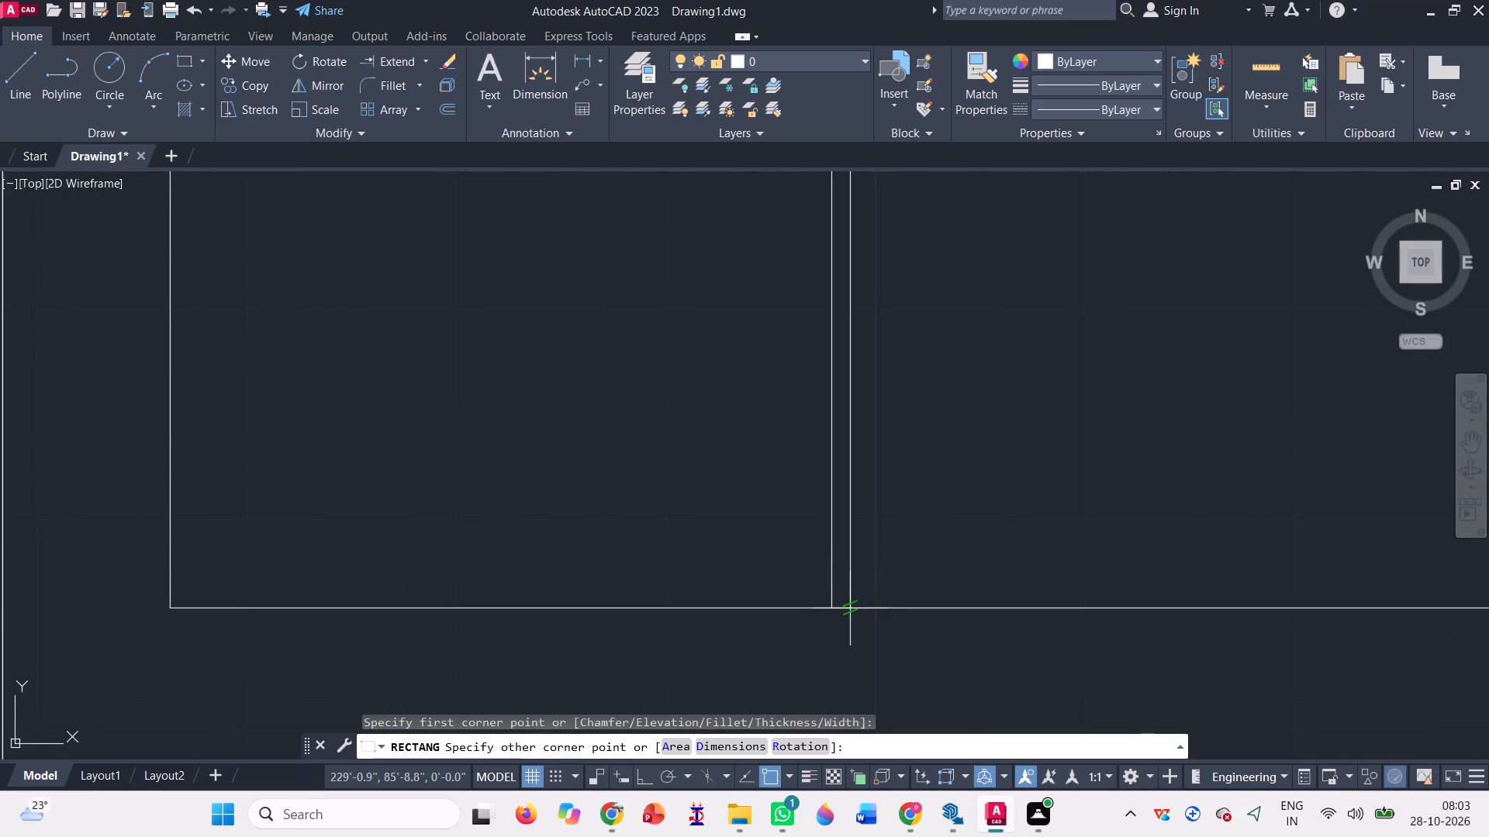
click(851, 608)
Draw a thin horizontal rectangle below mid-height across the narrow east panel, from its west edge to the inner east line.
scroll(874, 637, down, 4)
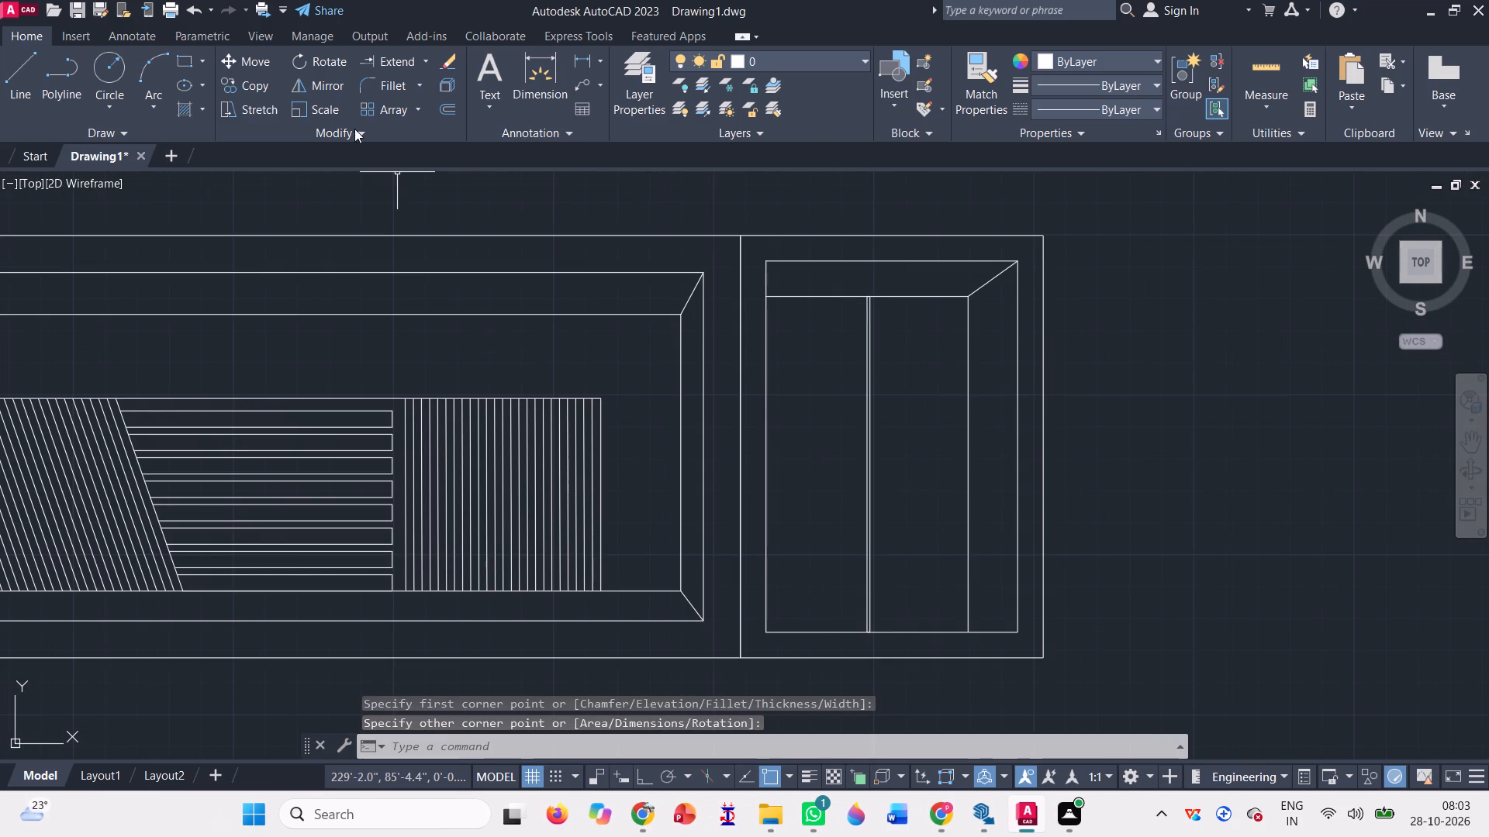
click(188, 64)
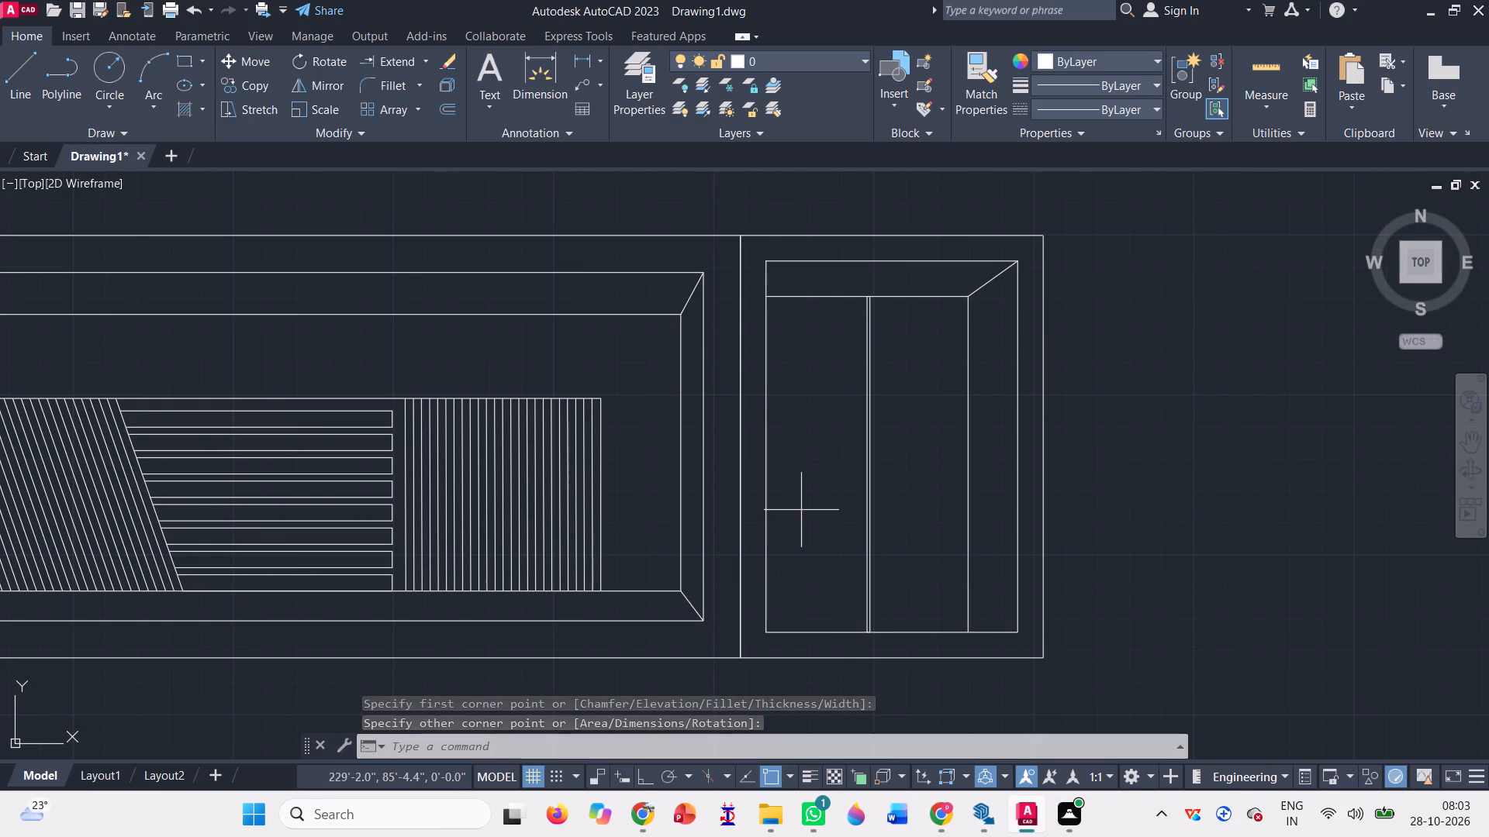
scroll(769, 557, up, 1)
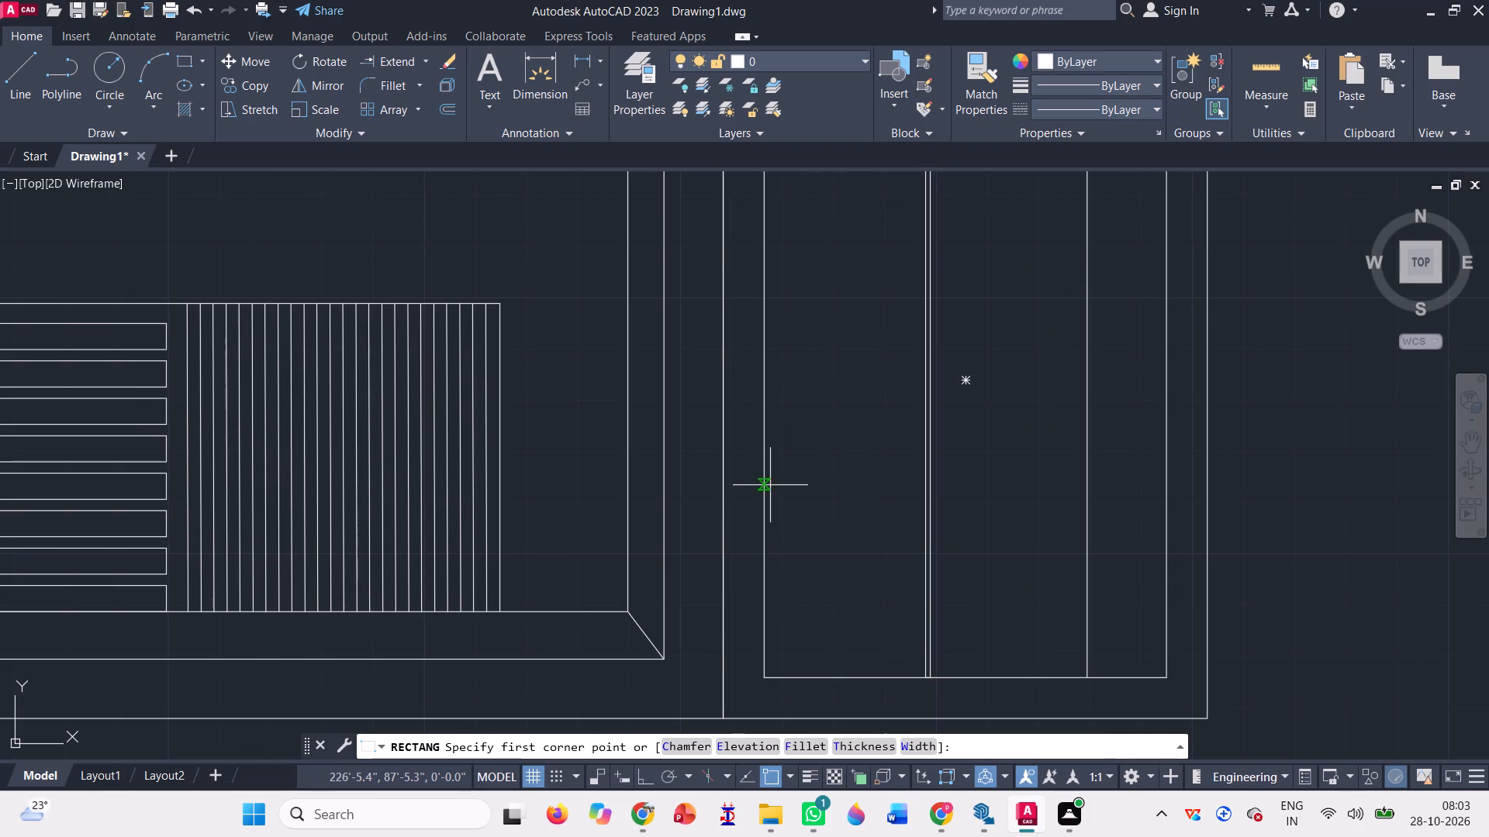
click(770, 485)
scroll(1112, 511, up, 3)
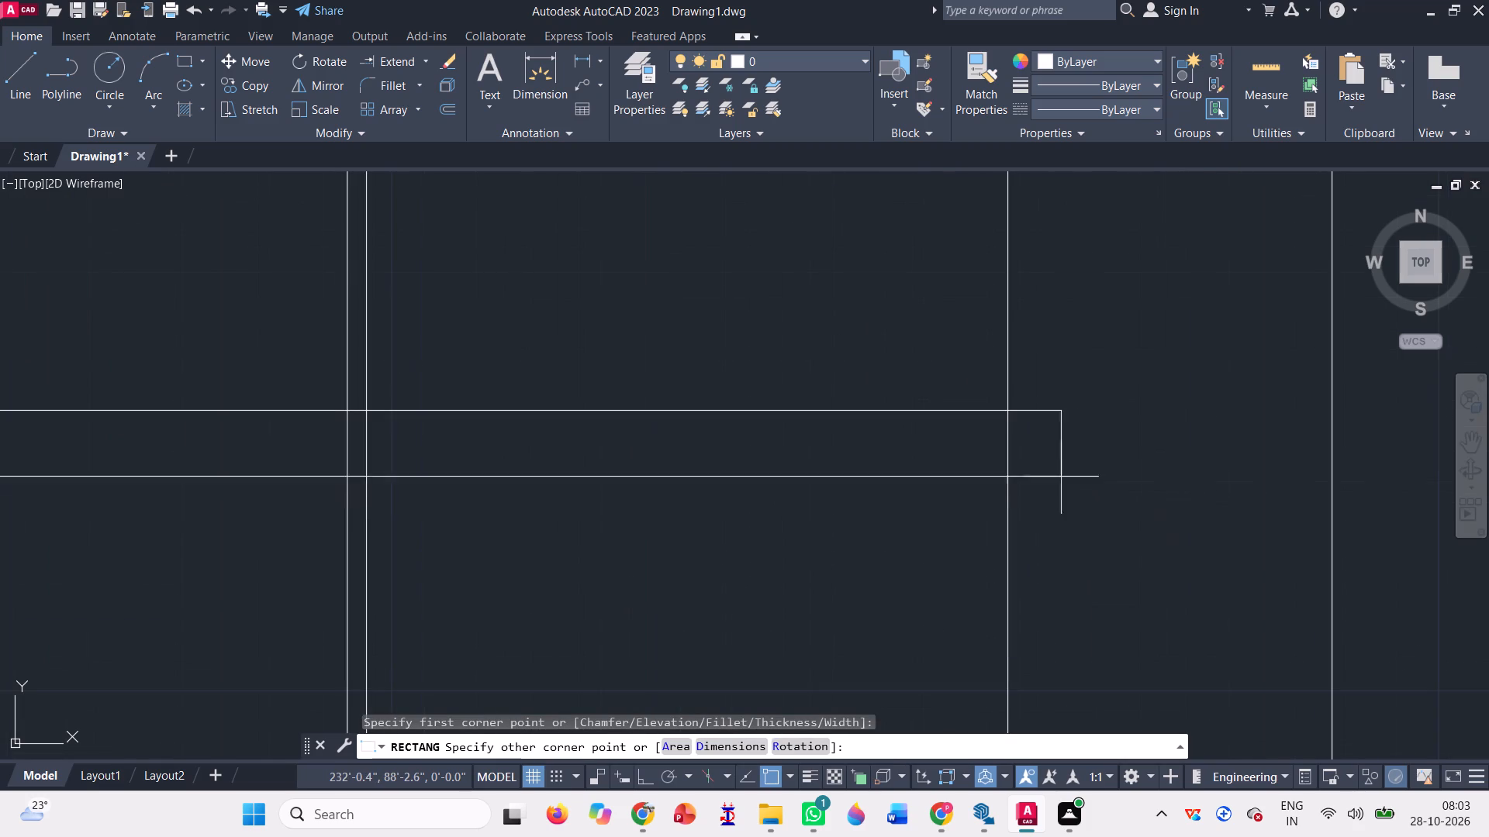
click(1007, 428)
Copy the spare bay's crossed window bars into the narrow east panels of the two lower upper floors, aligned by panel corner.
scroll(1026, 459, down, 3)
click(948, 505)
click(842, 374)
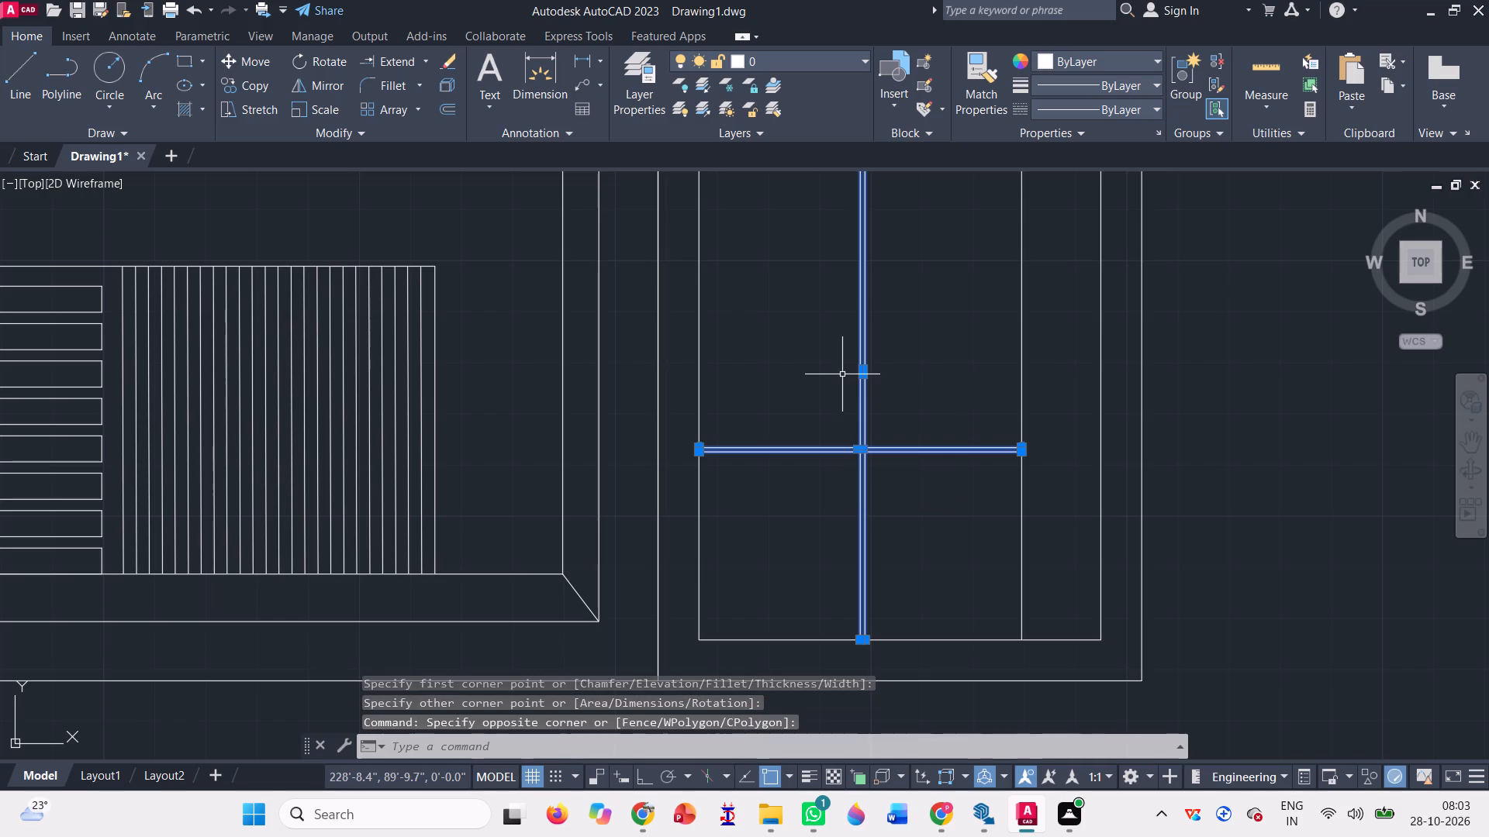
text(co)
key(space)
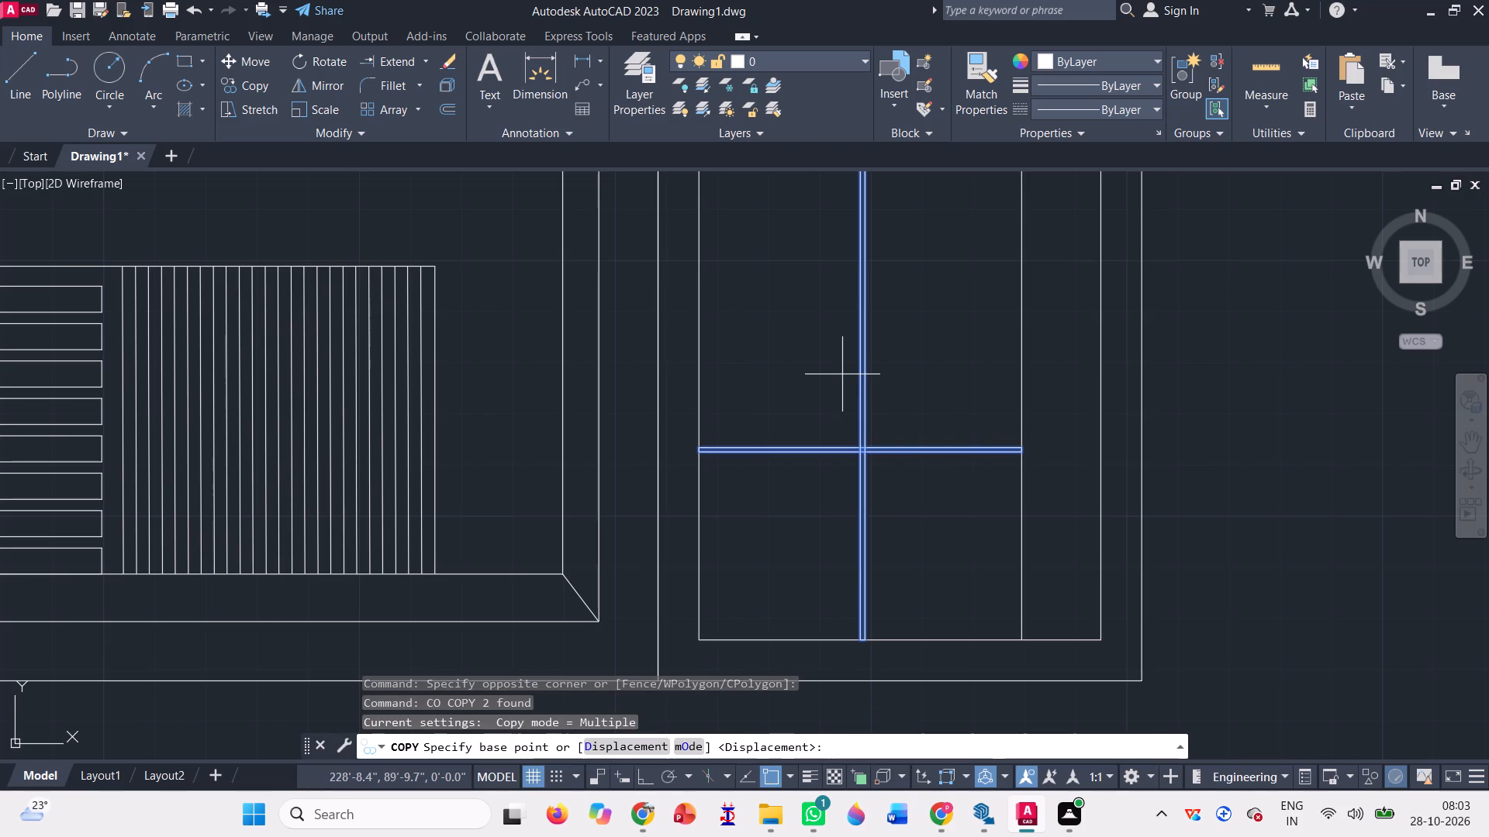
click(1136, 681)
scroll(1271, 635, down, 3)
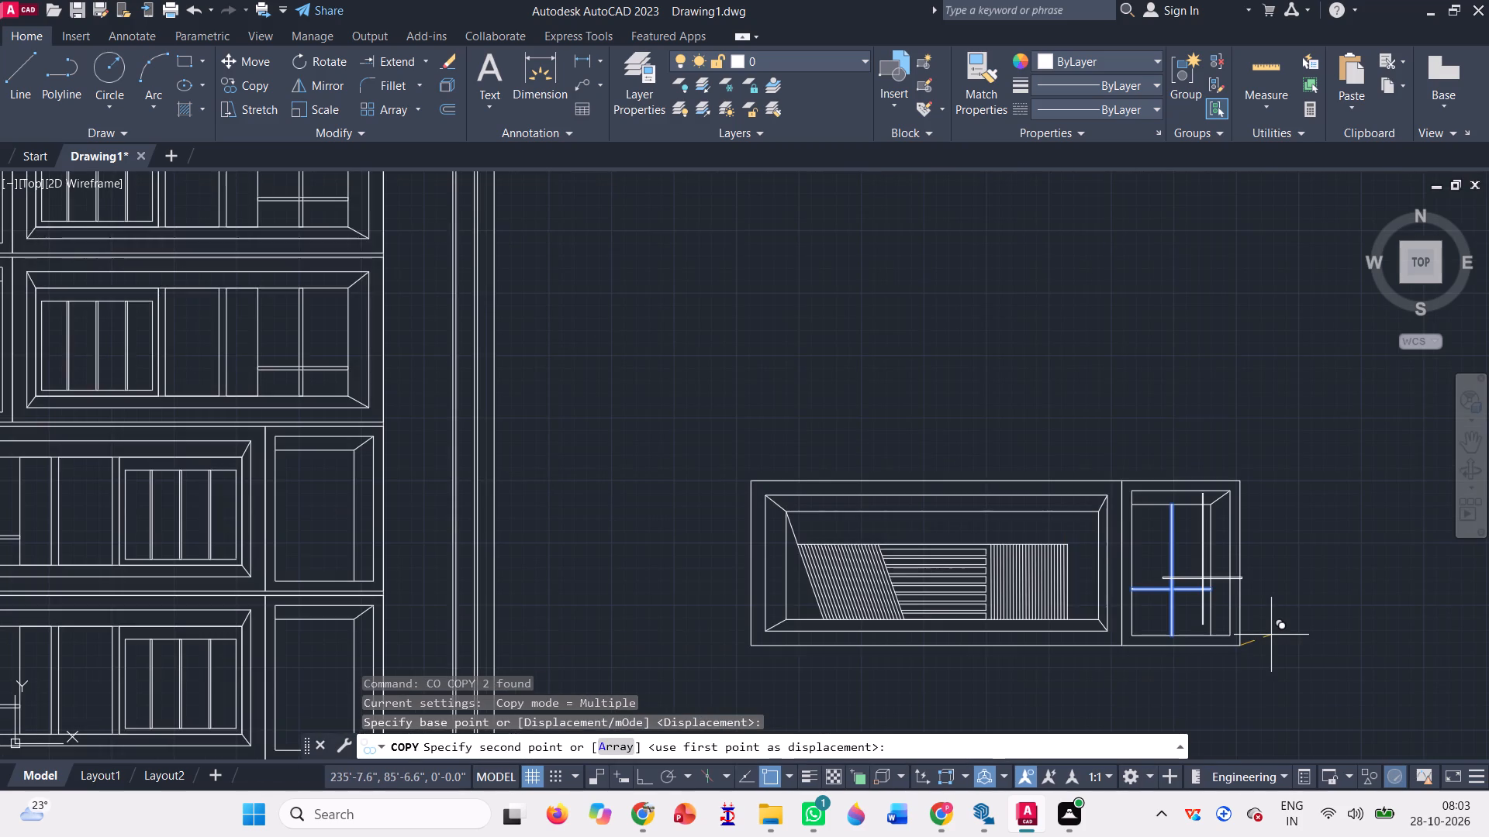
scroll(1250, 635, down, 1)
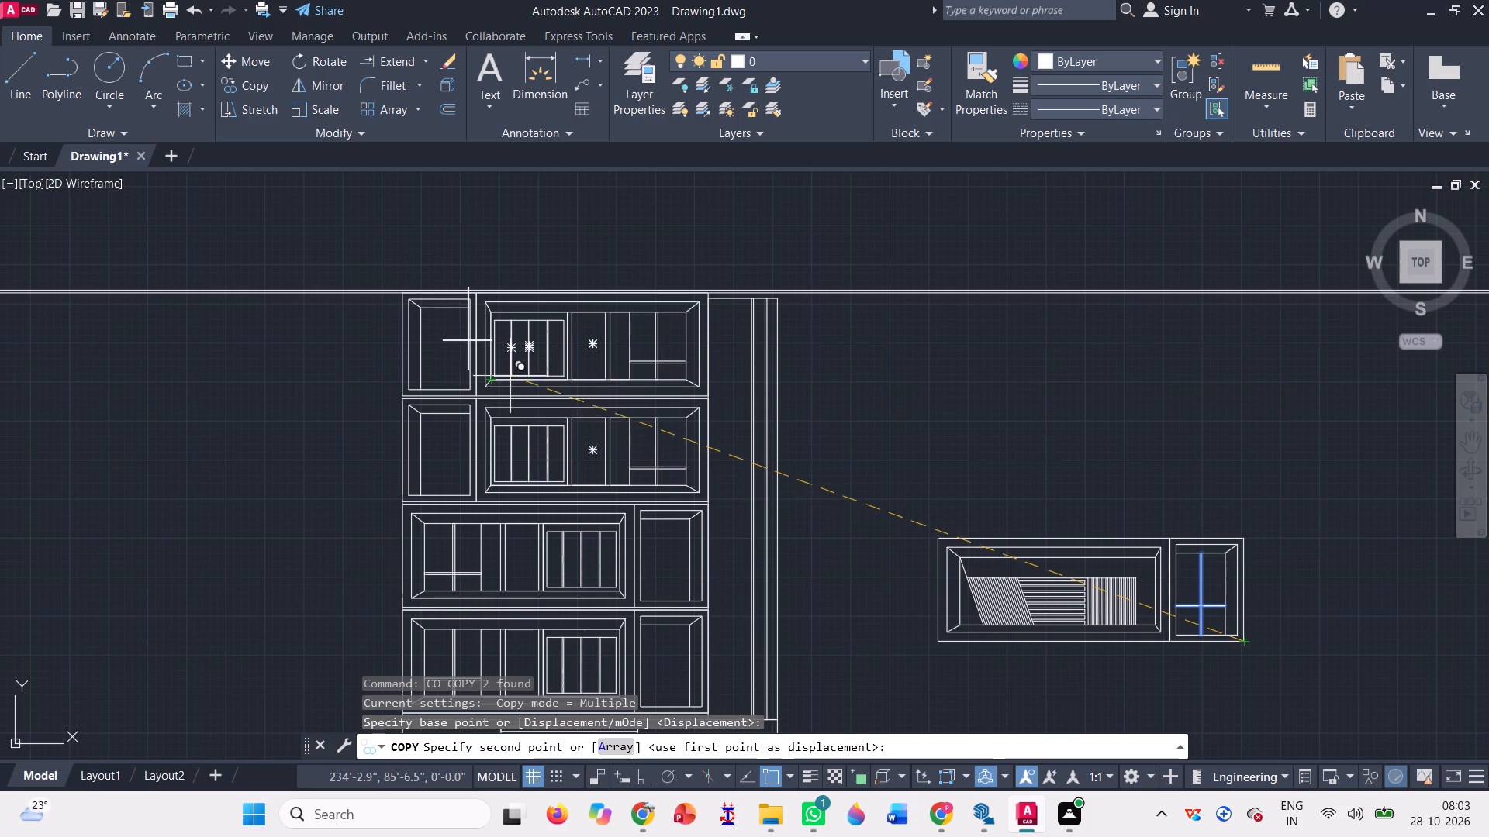
scroll(738, 611, up, 3)
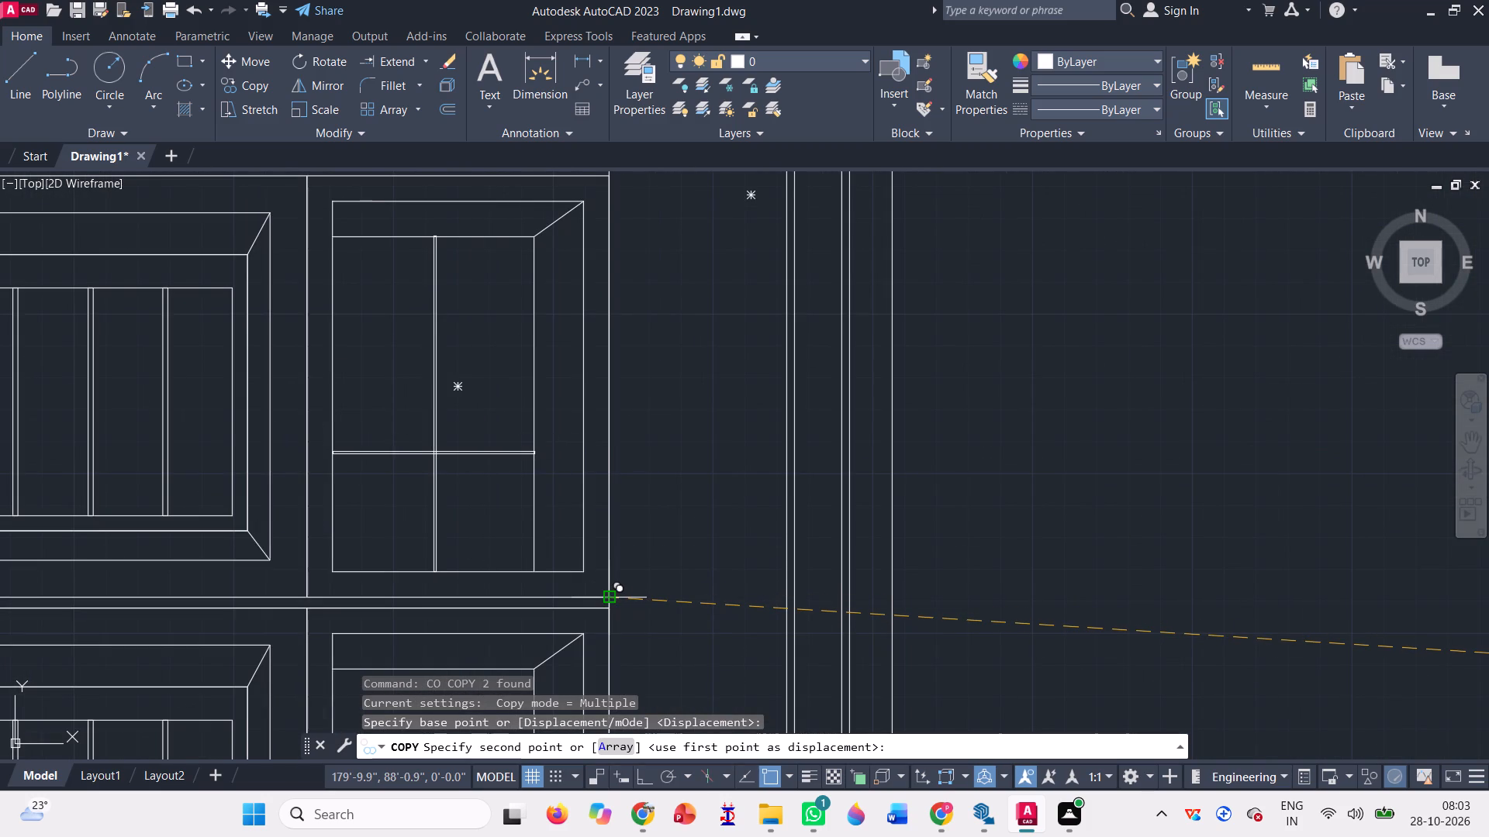
click(606, 601)
scroll(635, 529, down, 1)
scroll(627, 462, down, 2)
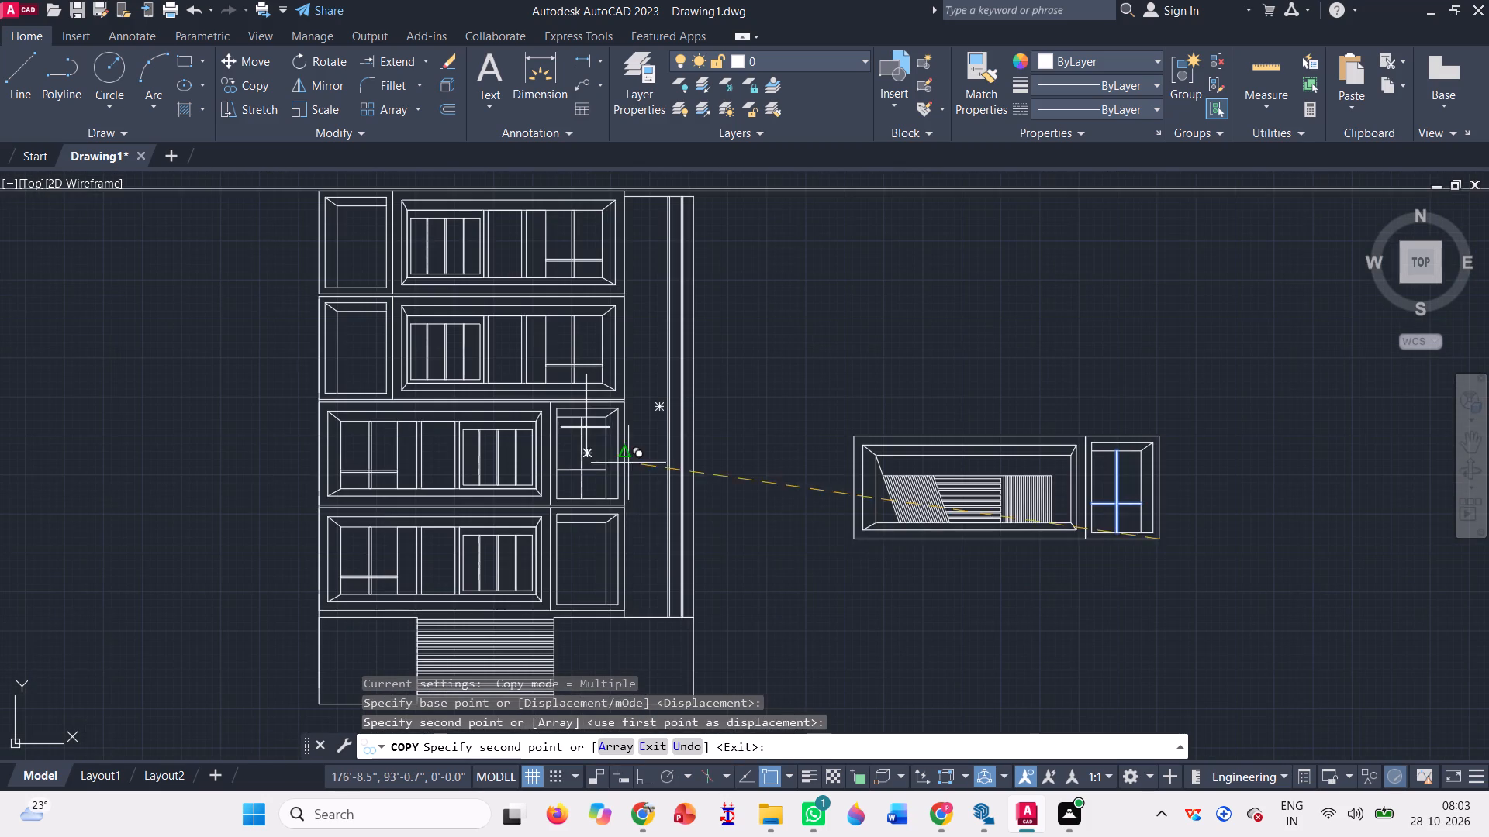
scroll(614, 604, up, 3)
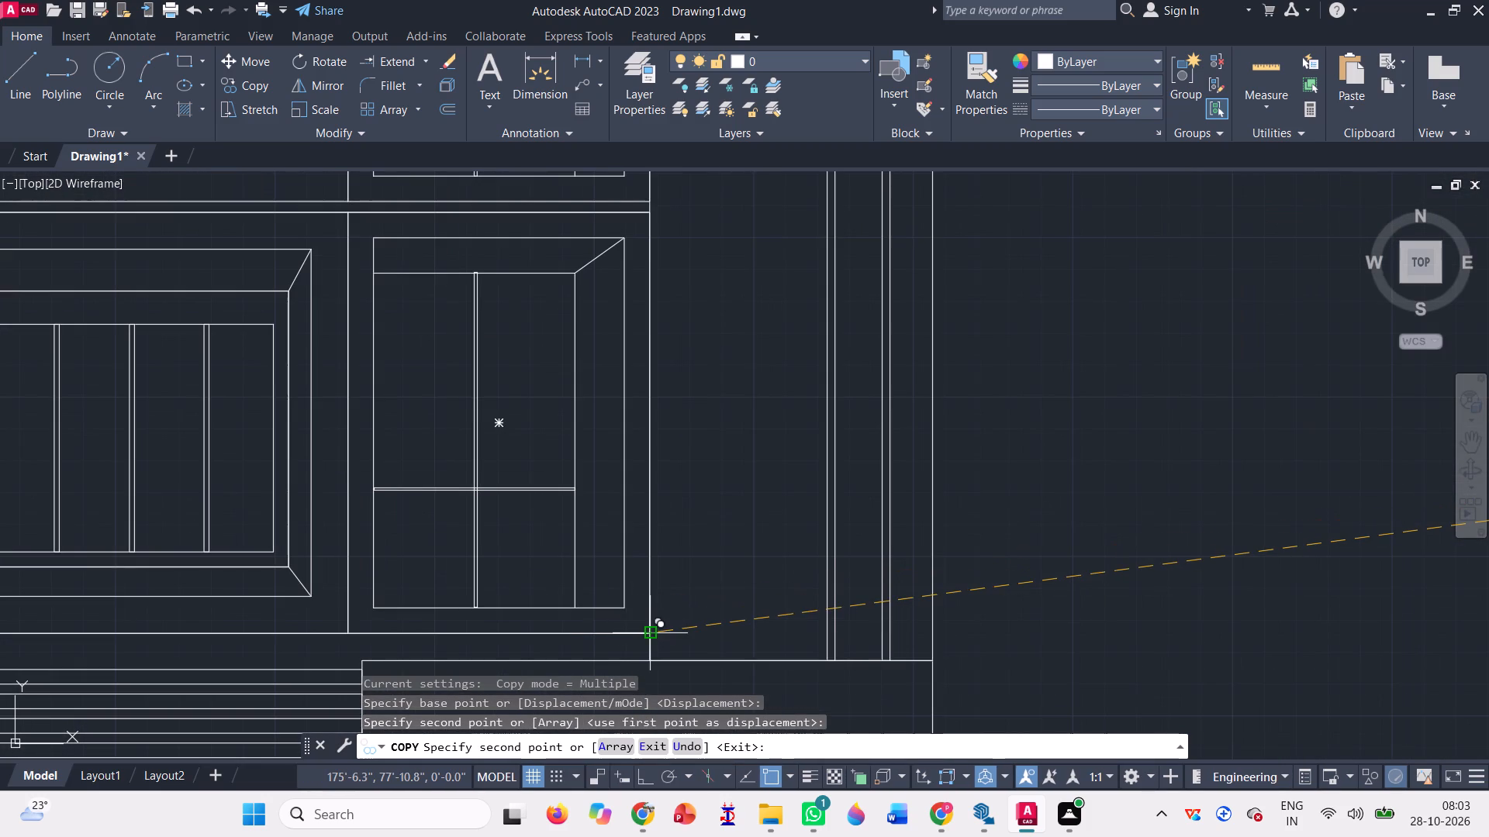
click(648, 633)
scroll(703, 674, down, 2)
scroll(688, 604, down, 1)
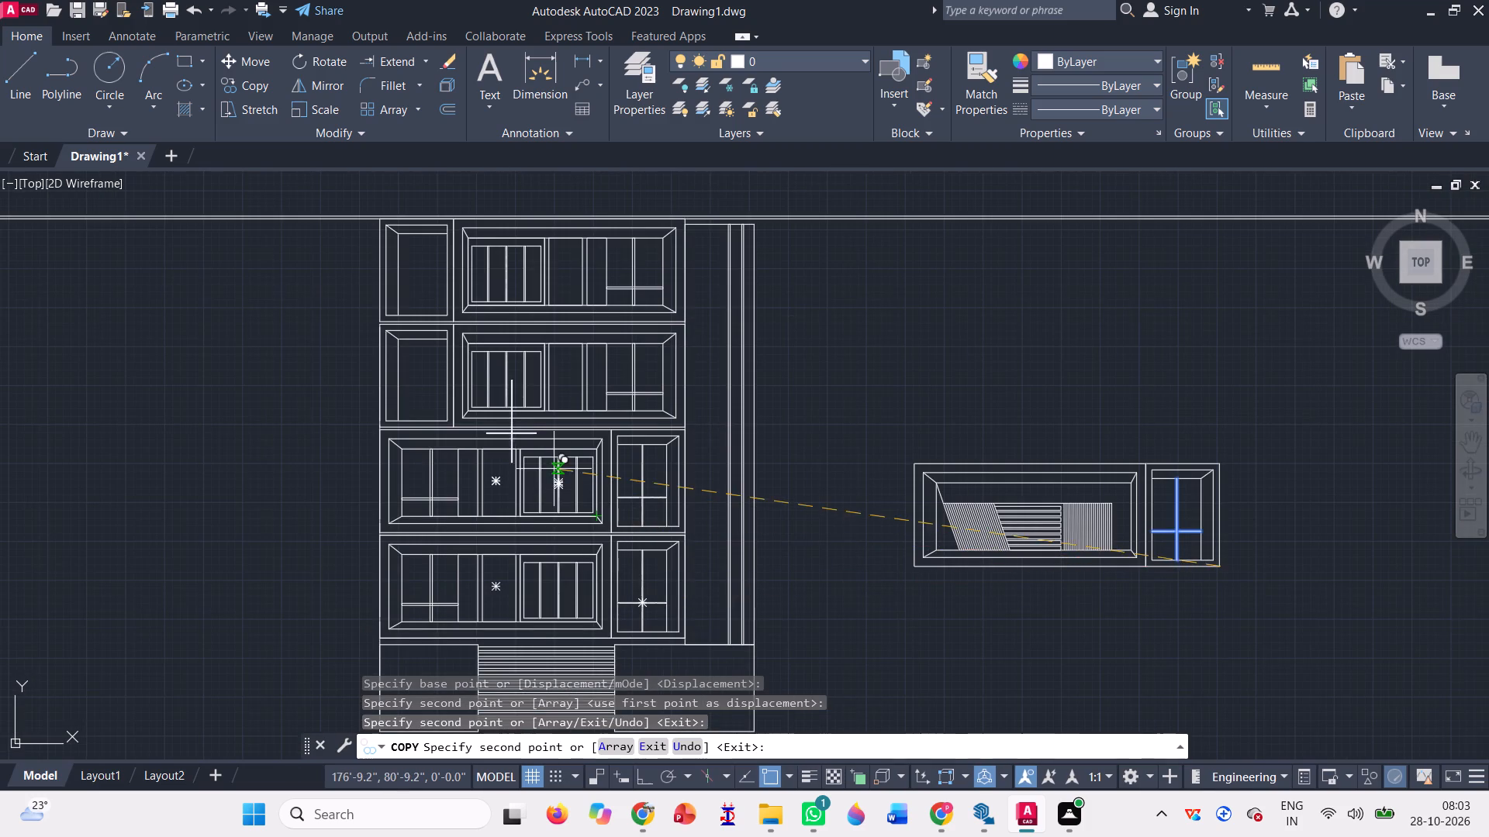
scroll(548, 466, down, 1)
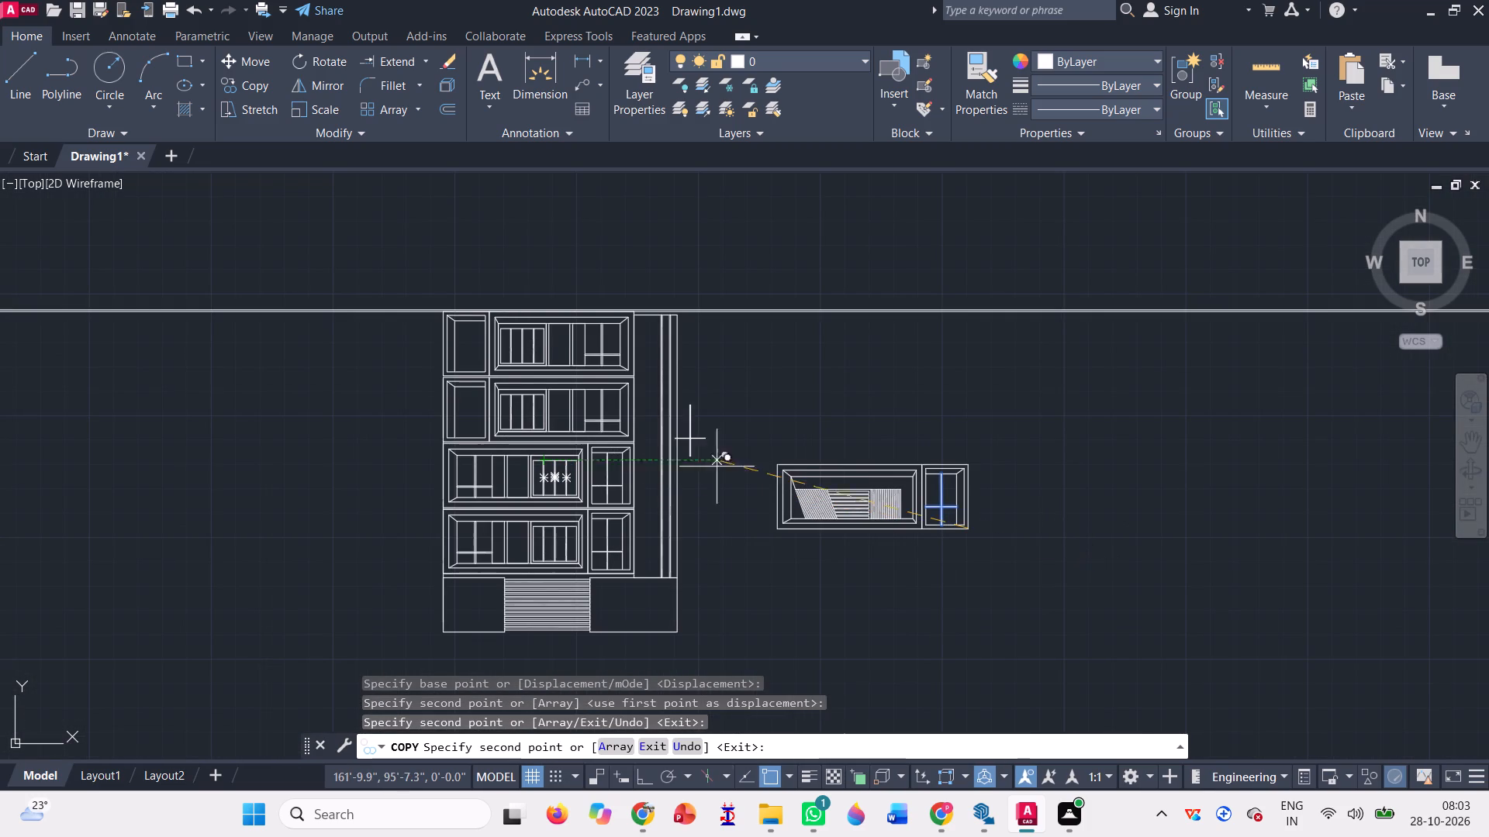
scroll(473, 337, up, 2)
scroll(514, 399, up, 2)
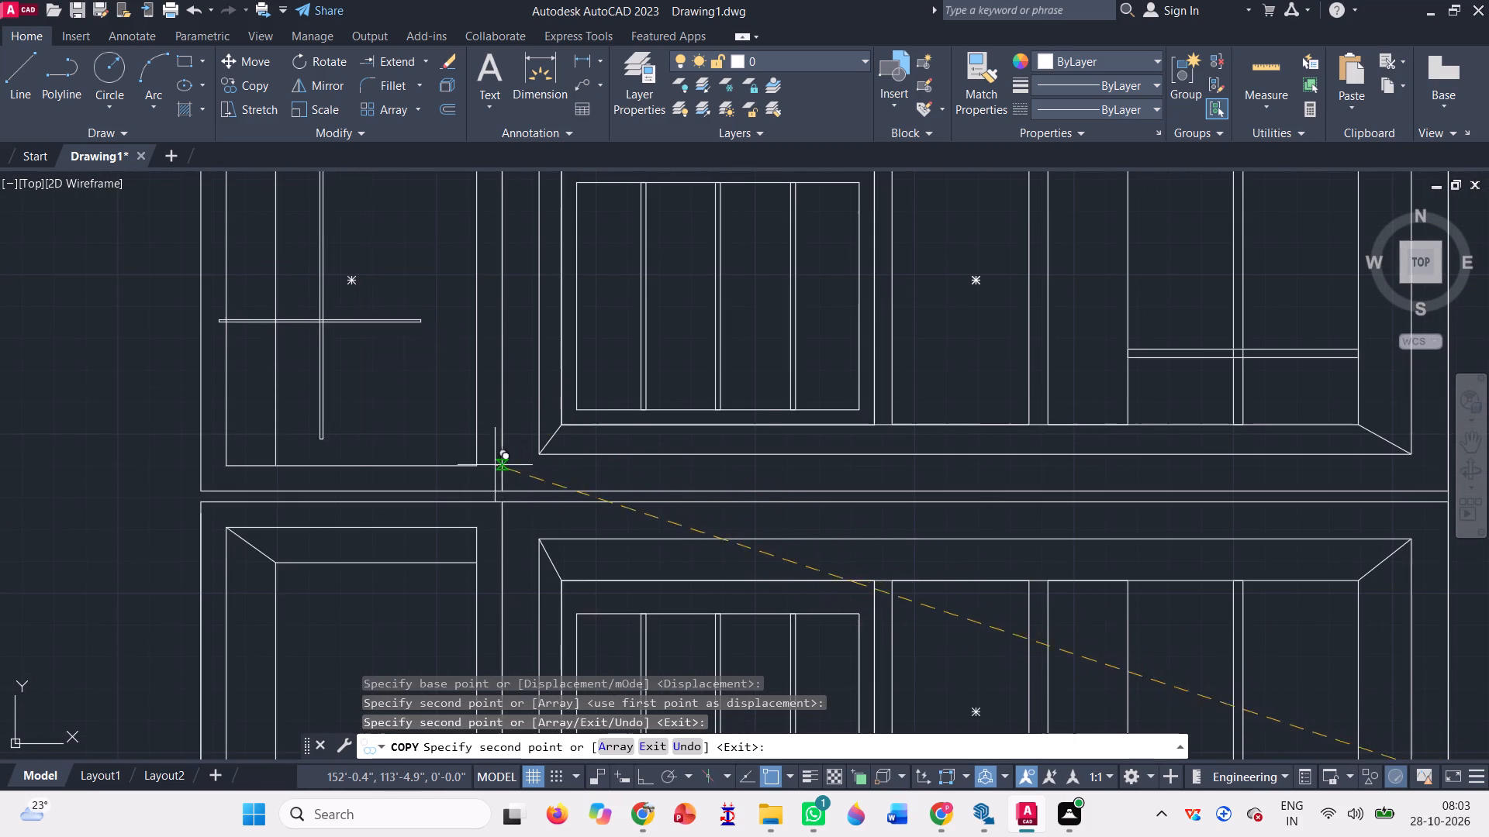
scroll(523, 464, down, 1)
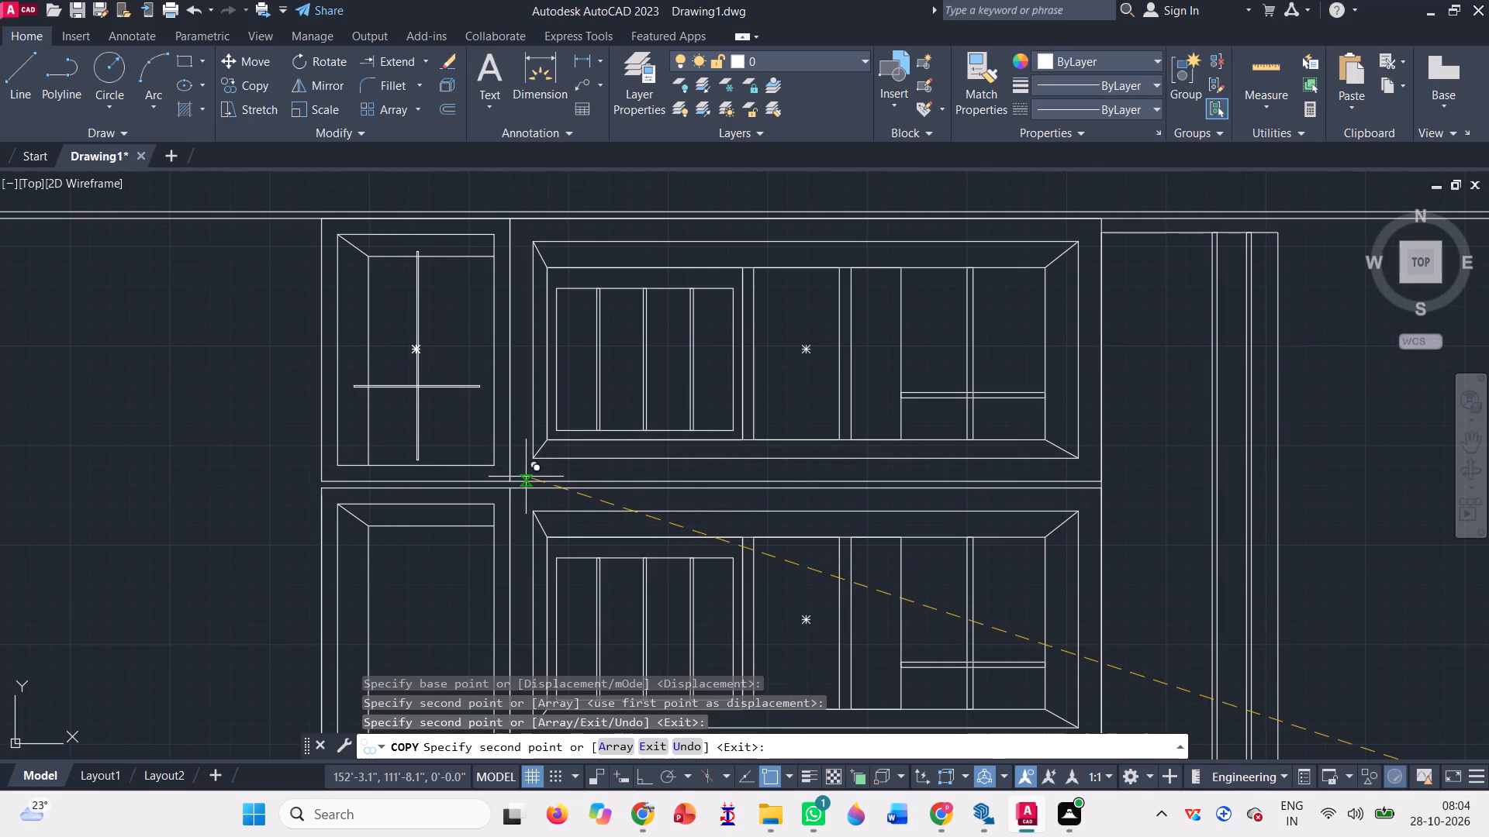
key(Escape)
Mirror the spare bay's narrow east panel with its bars about a vertical line east of the bay, keeping the original.
scroll(418, 415, down, 3)
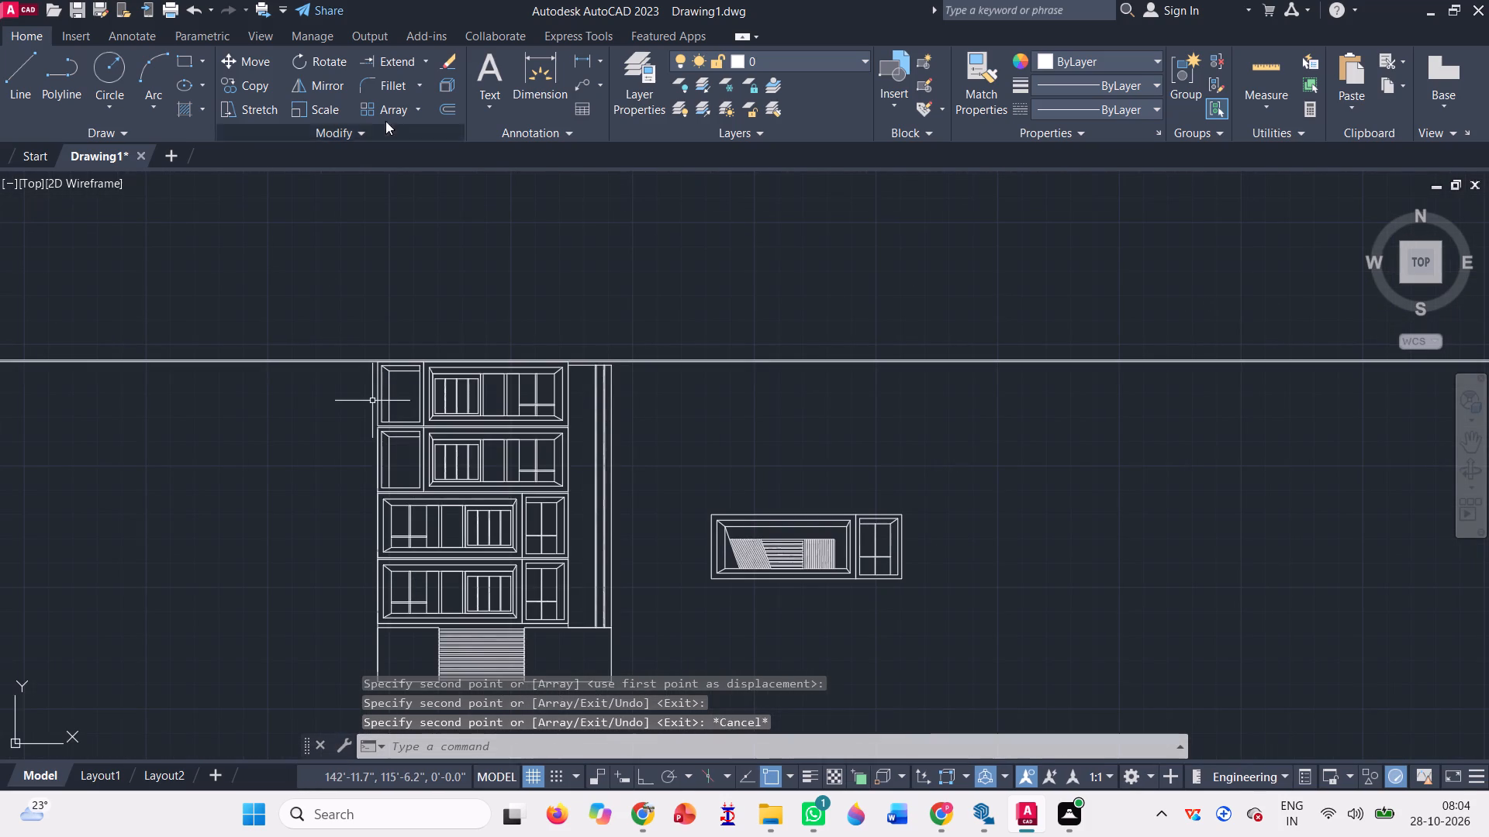
click(303, 84)
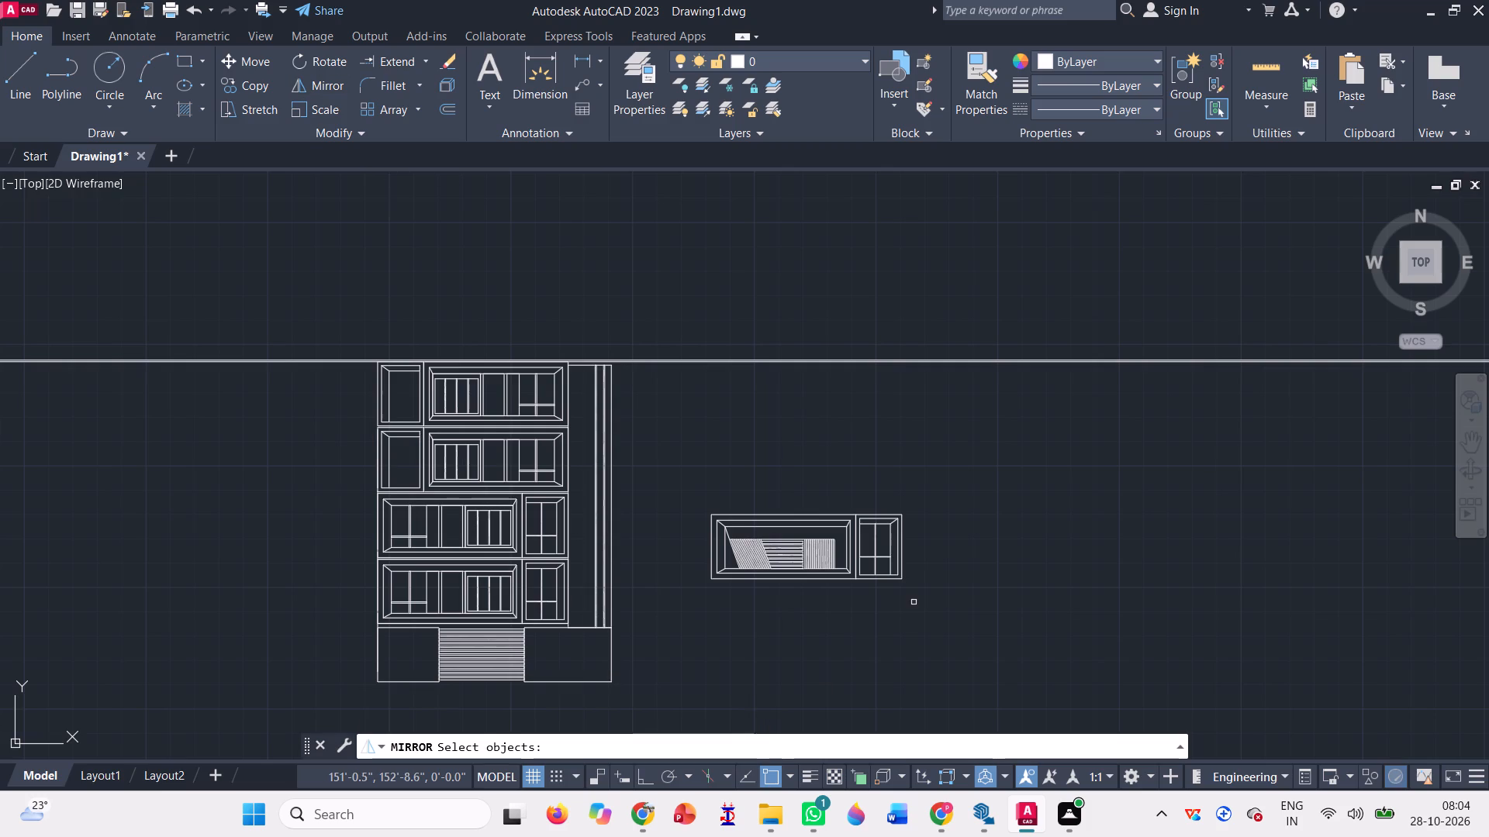
click(929, 612)
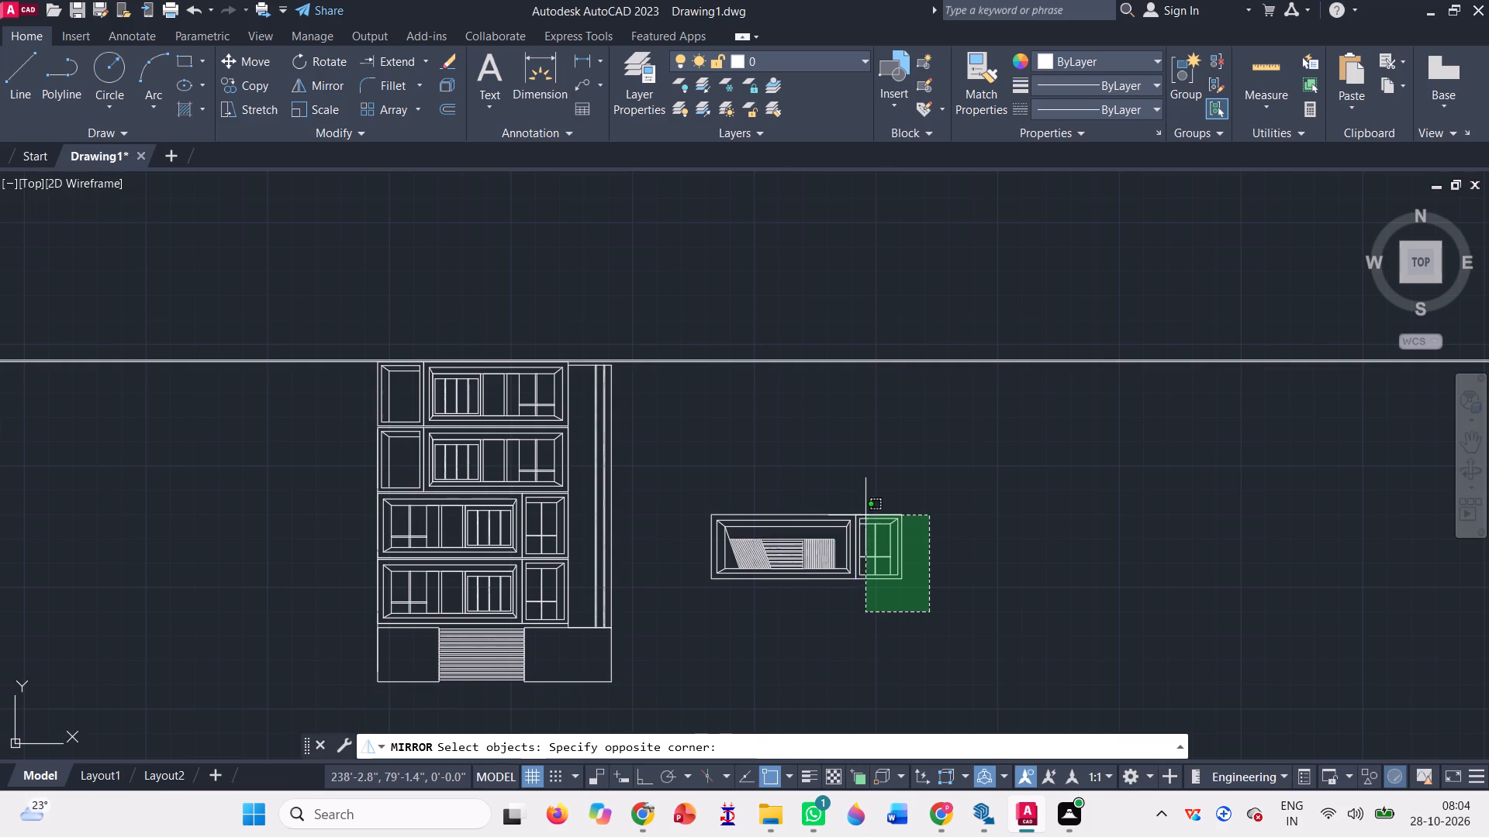
click(862, 507)
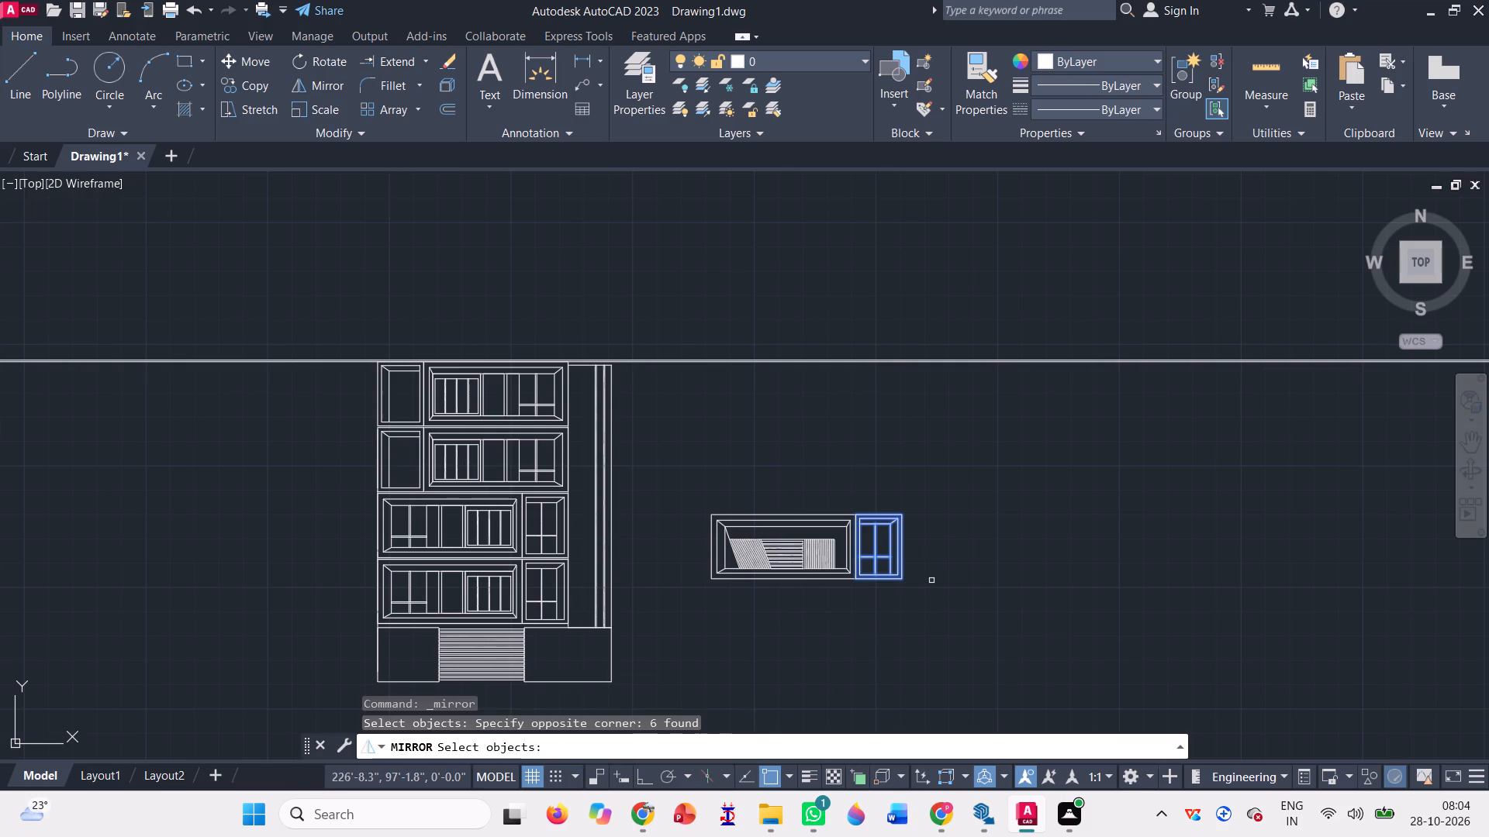
key(space)
click(948, 550)
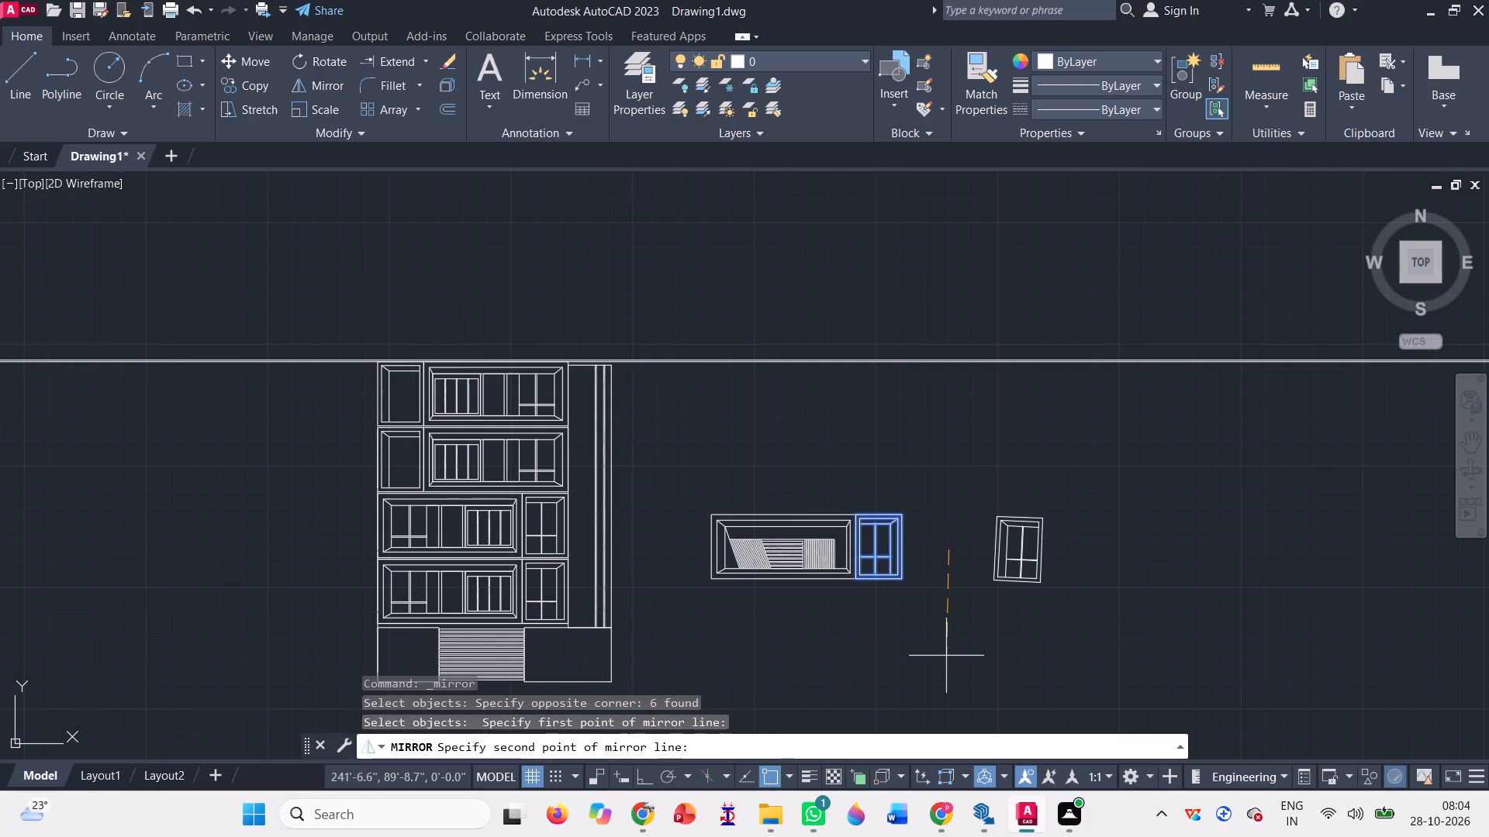
key(F8)
click(949, 658)
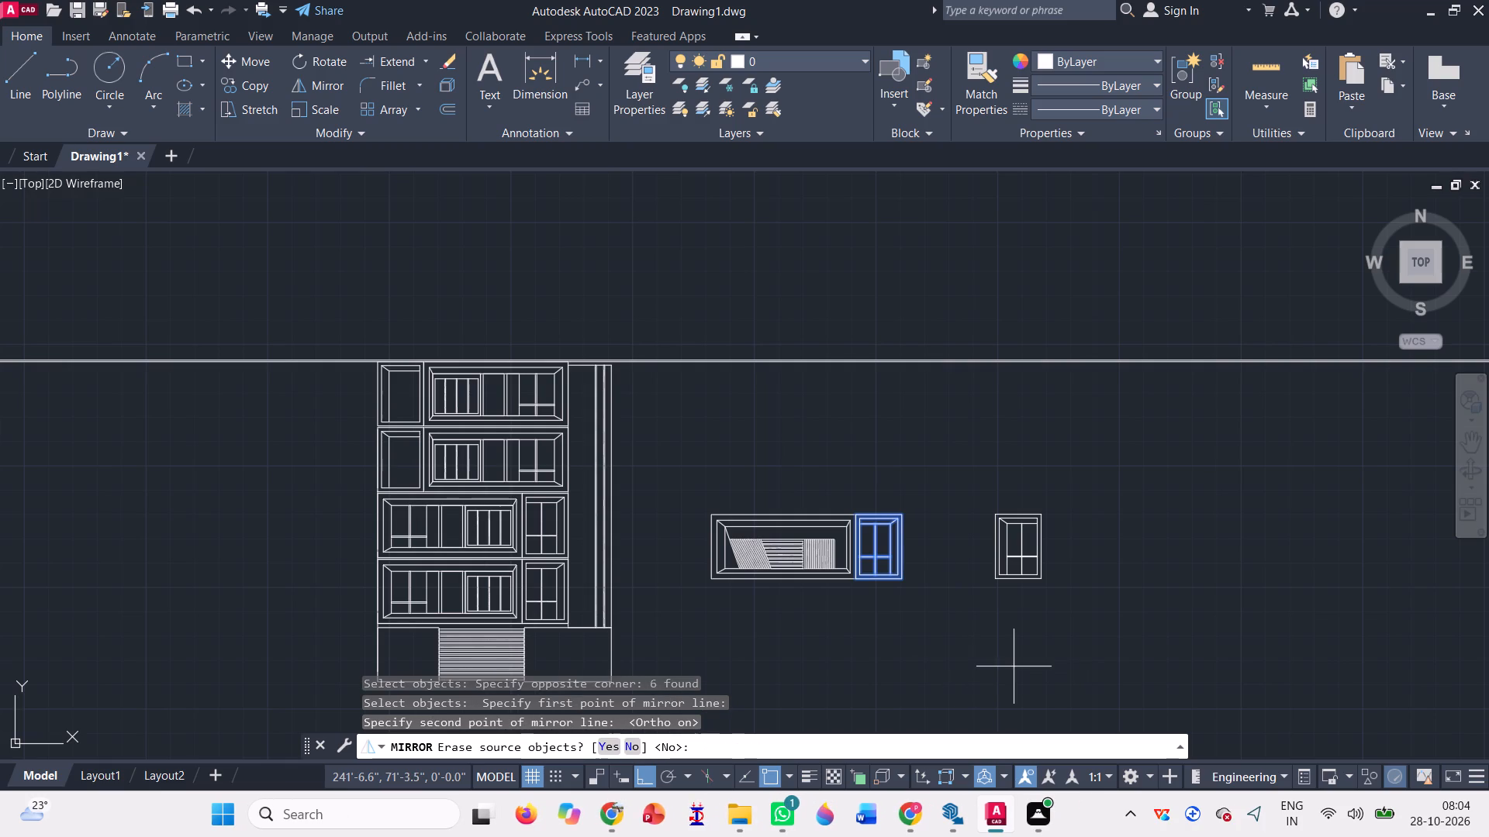
key(space)
key(space)
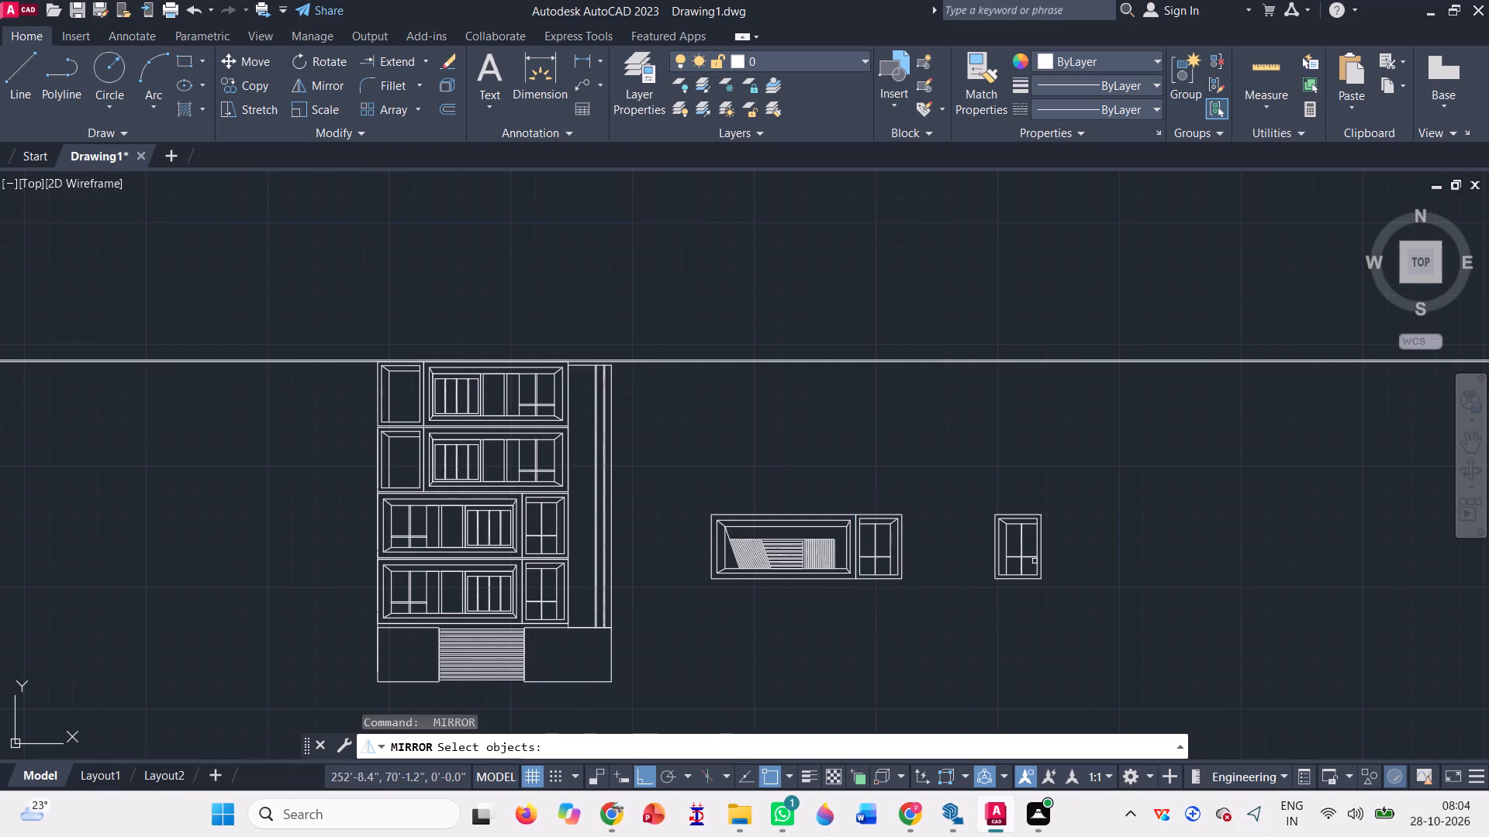
key(Escape)
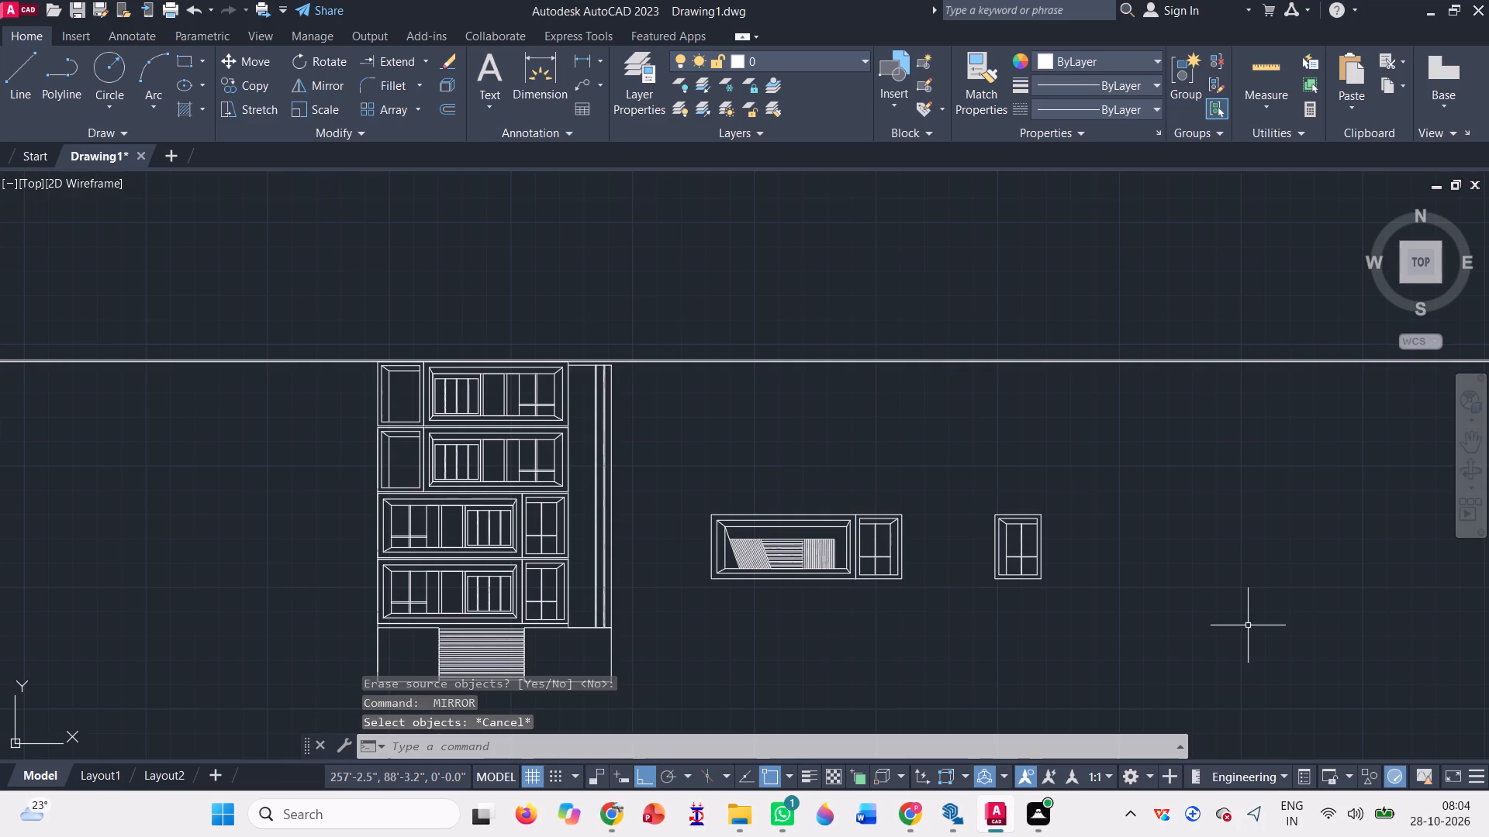
Copy the mirrored panel's crossed window bars into the narrow west panels of the top two floors, aligned by panel corner.
scroll(1038, 539, up, 3)
click(1002, 649)
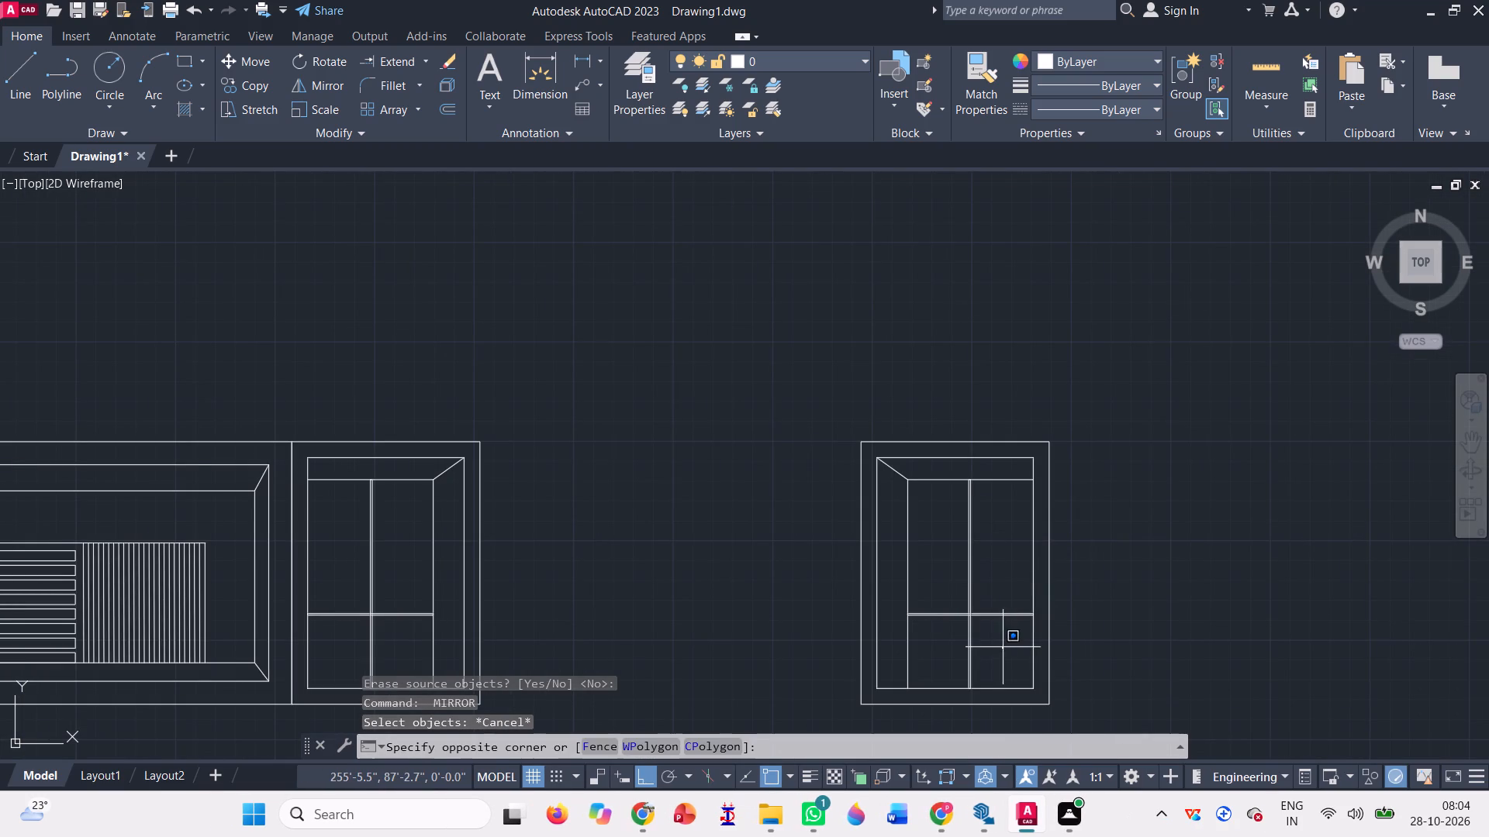
click(964, 593)
text(co)
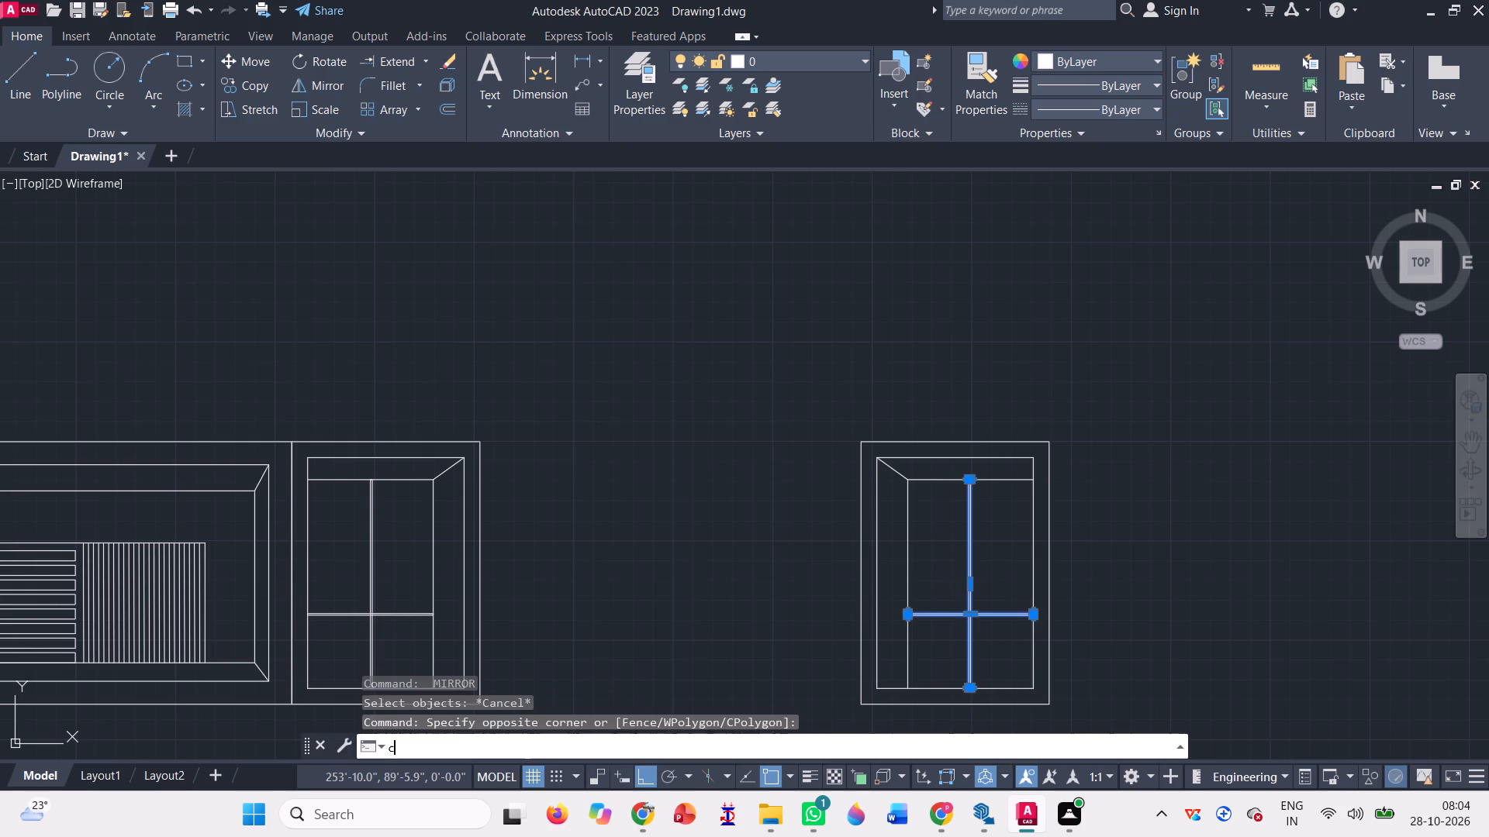
key(space)
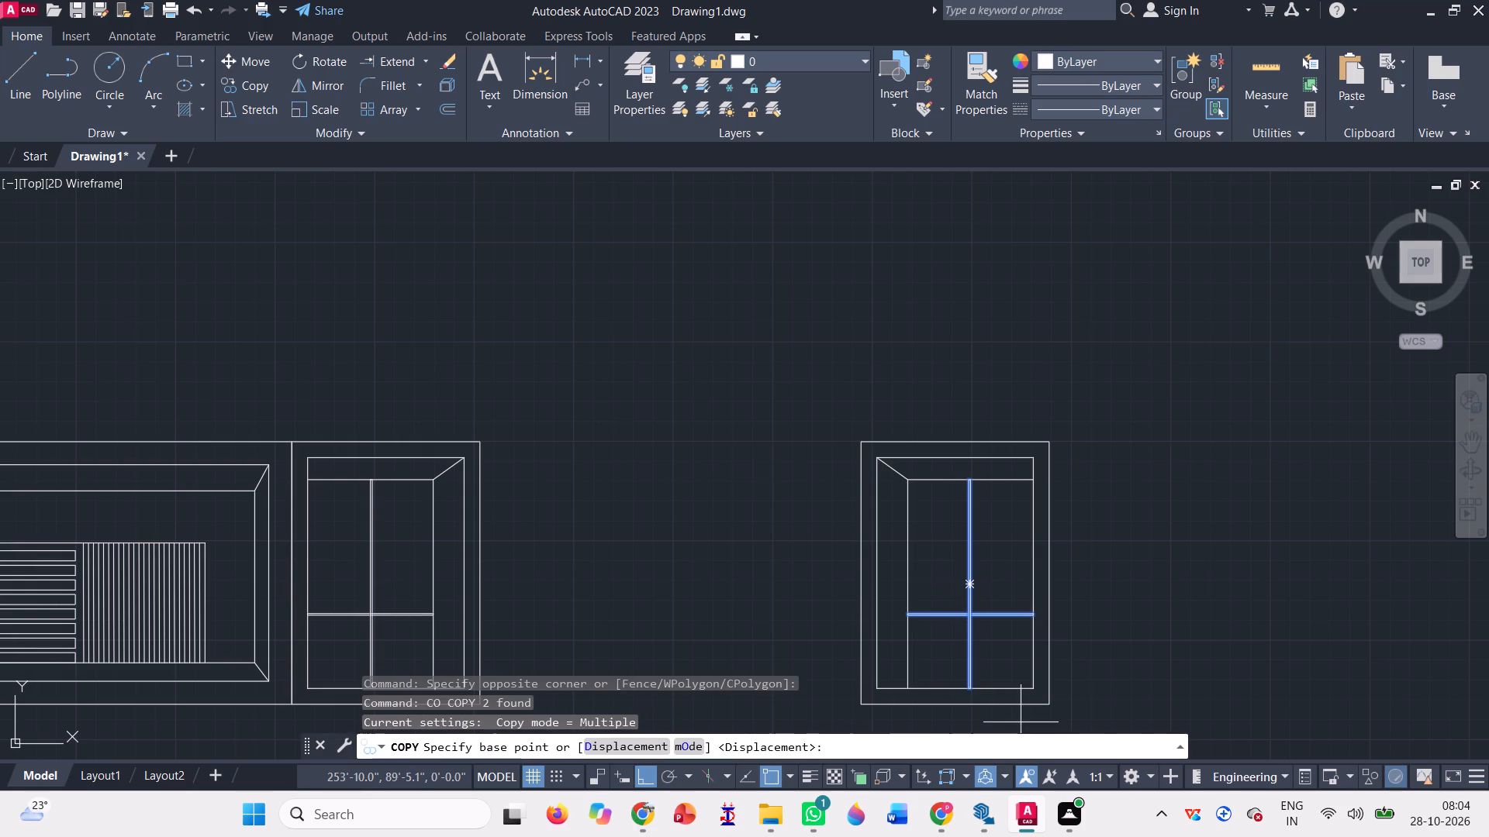
click(1050, 703)
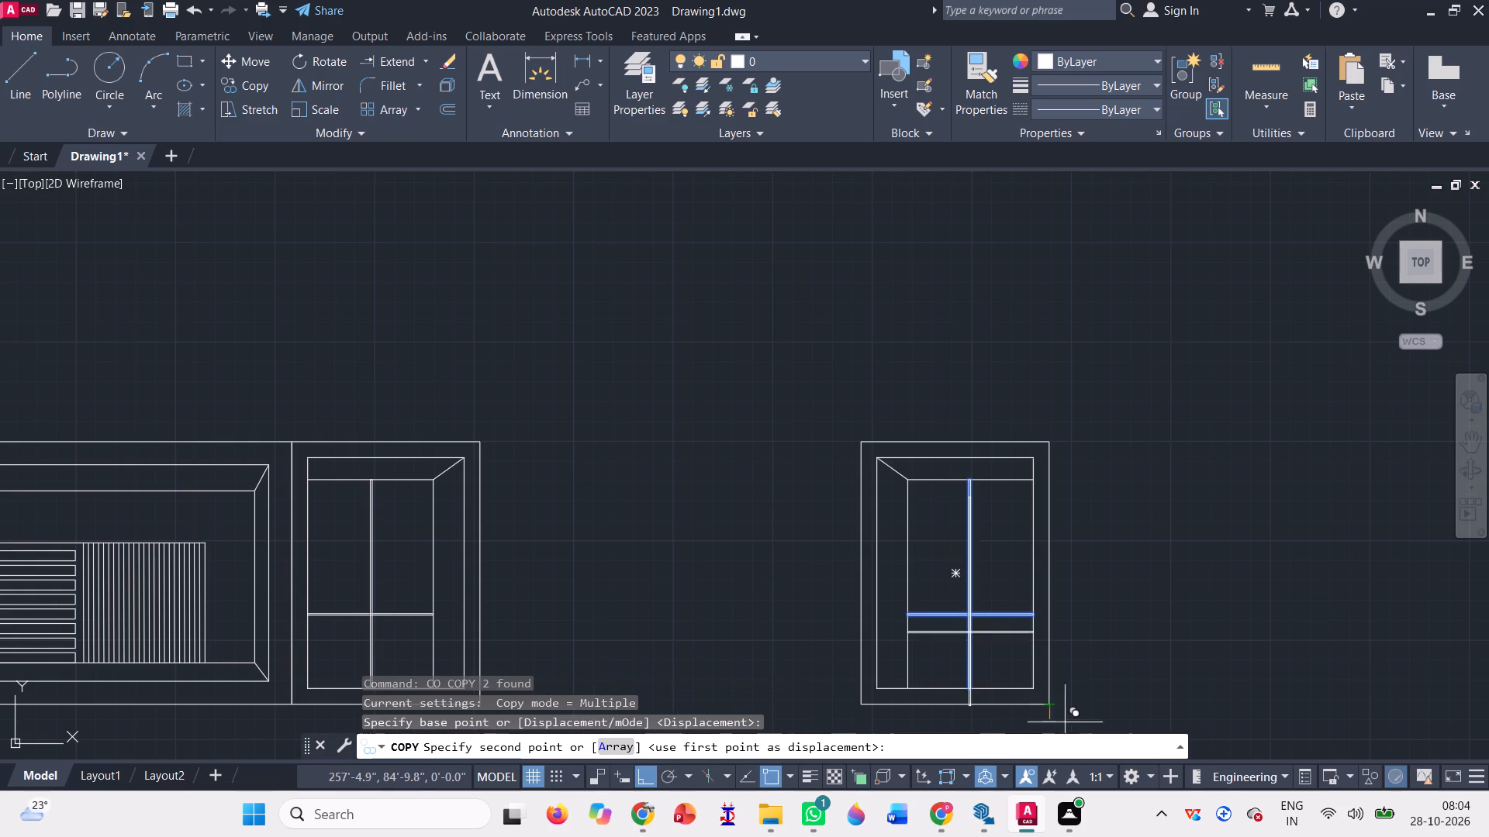
scroll(1285, 665, down, 3)
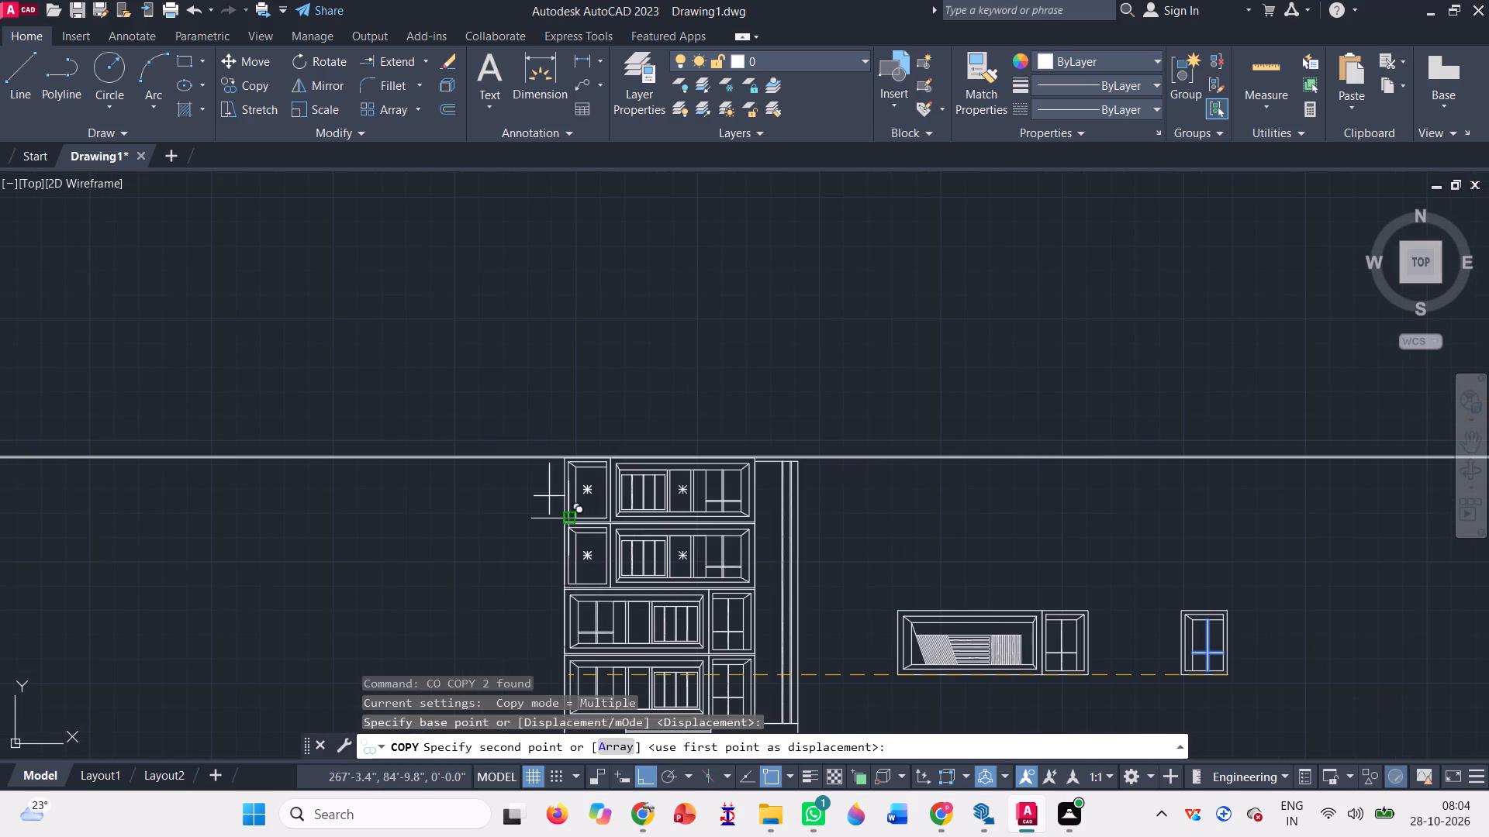
key(F8)
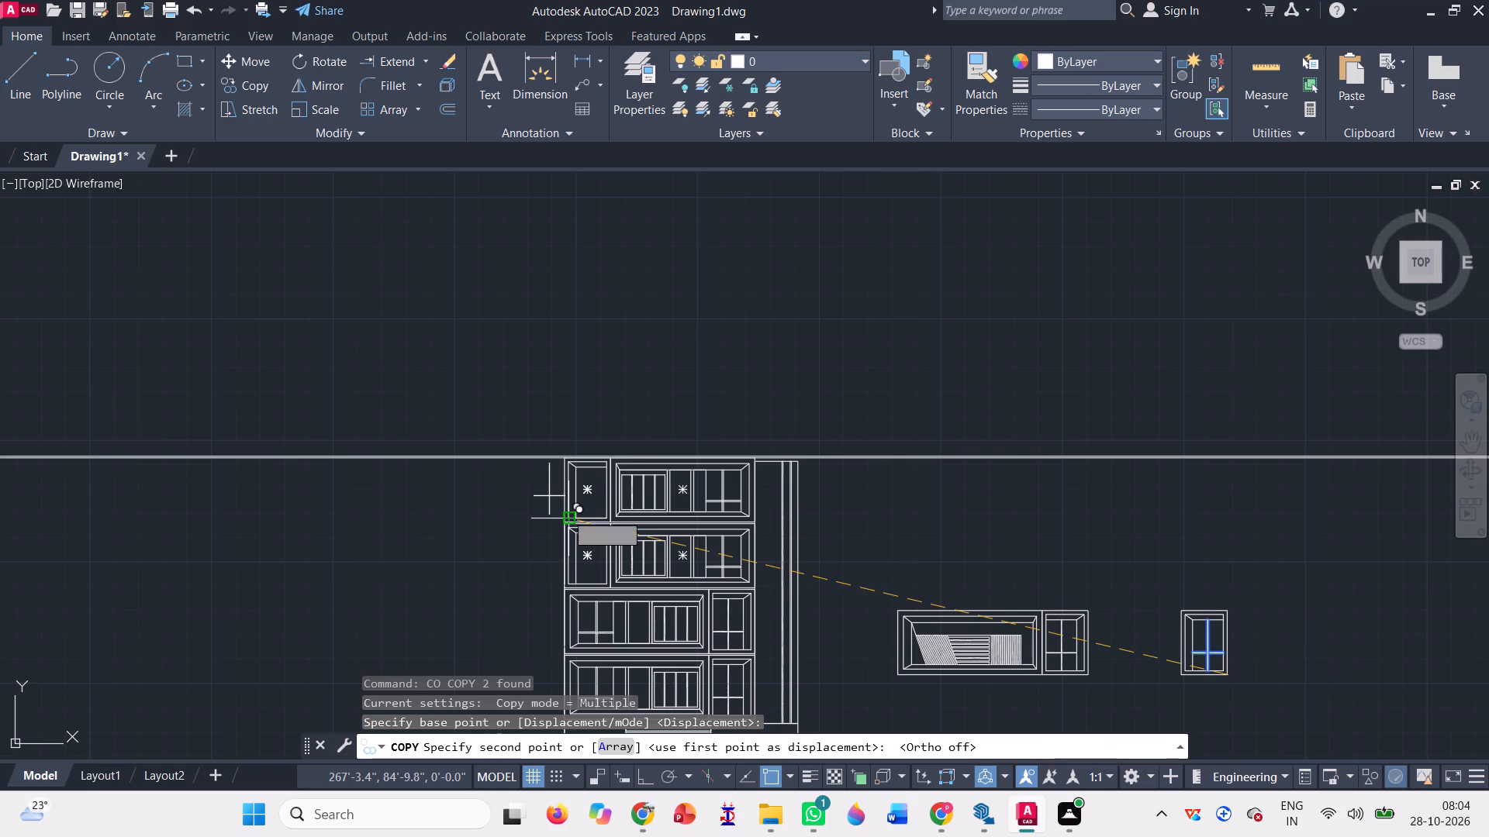
scroll(615, 492, up, 1)
scroll(574, 485, down, 2)
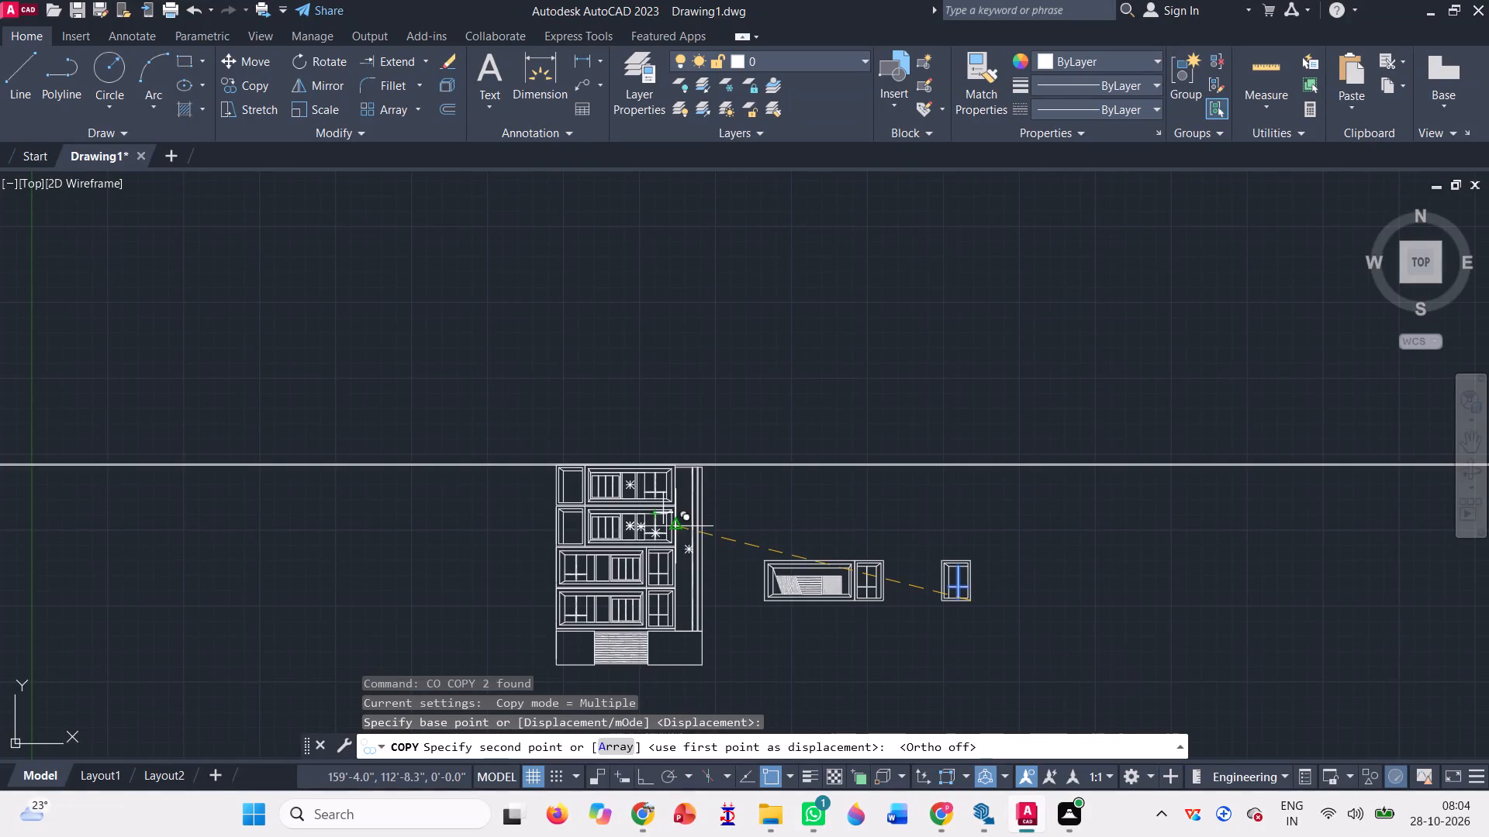
scroll(587, 491, up, 4)
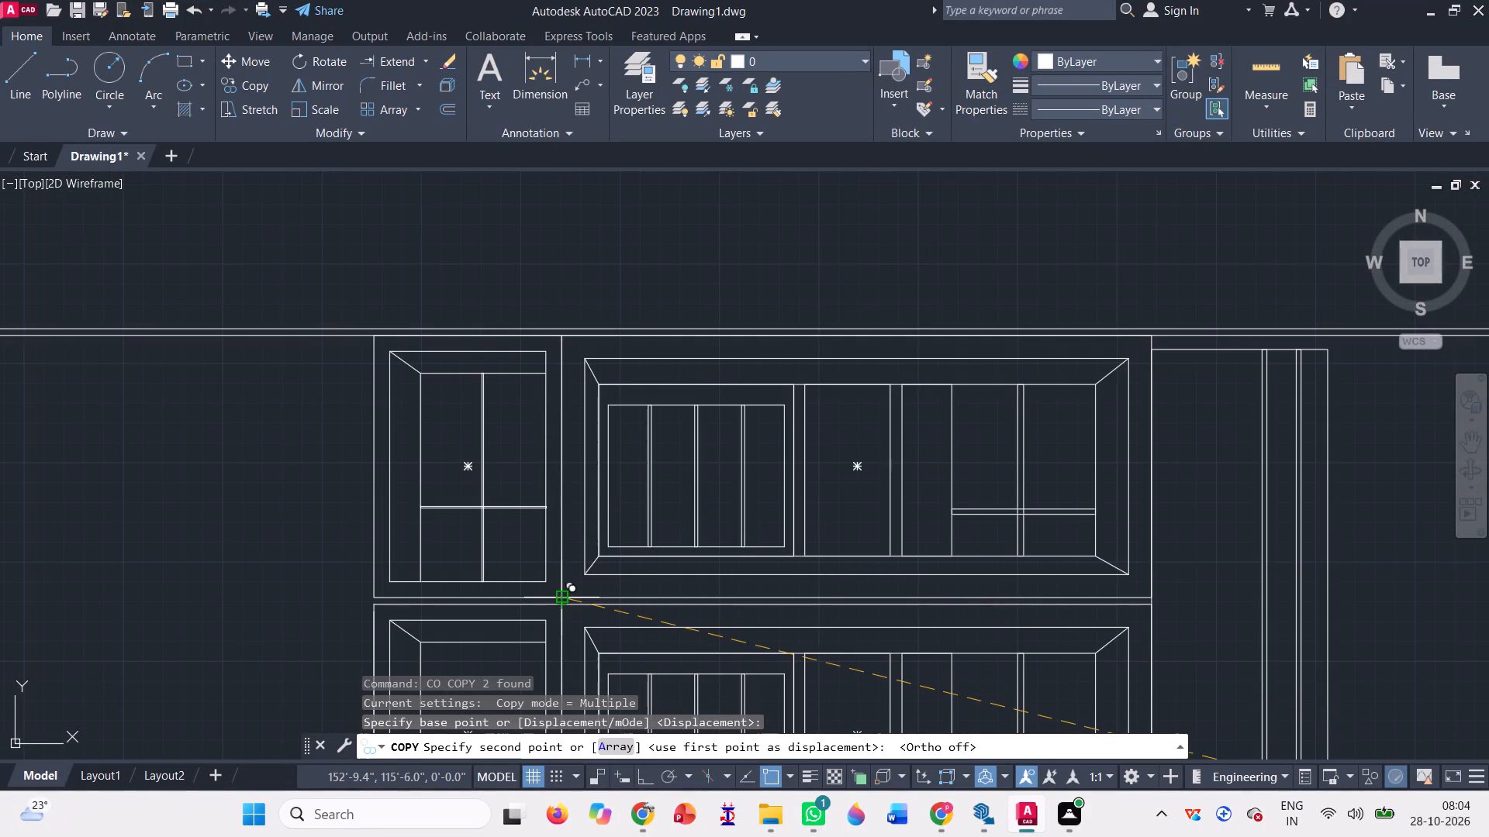
click(562, 598)
scroll(547, 509, down, 2)
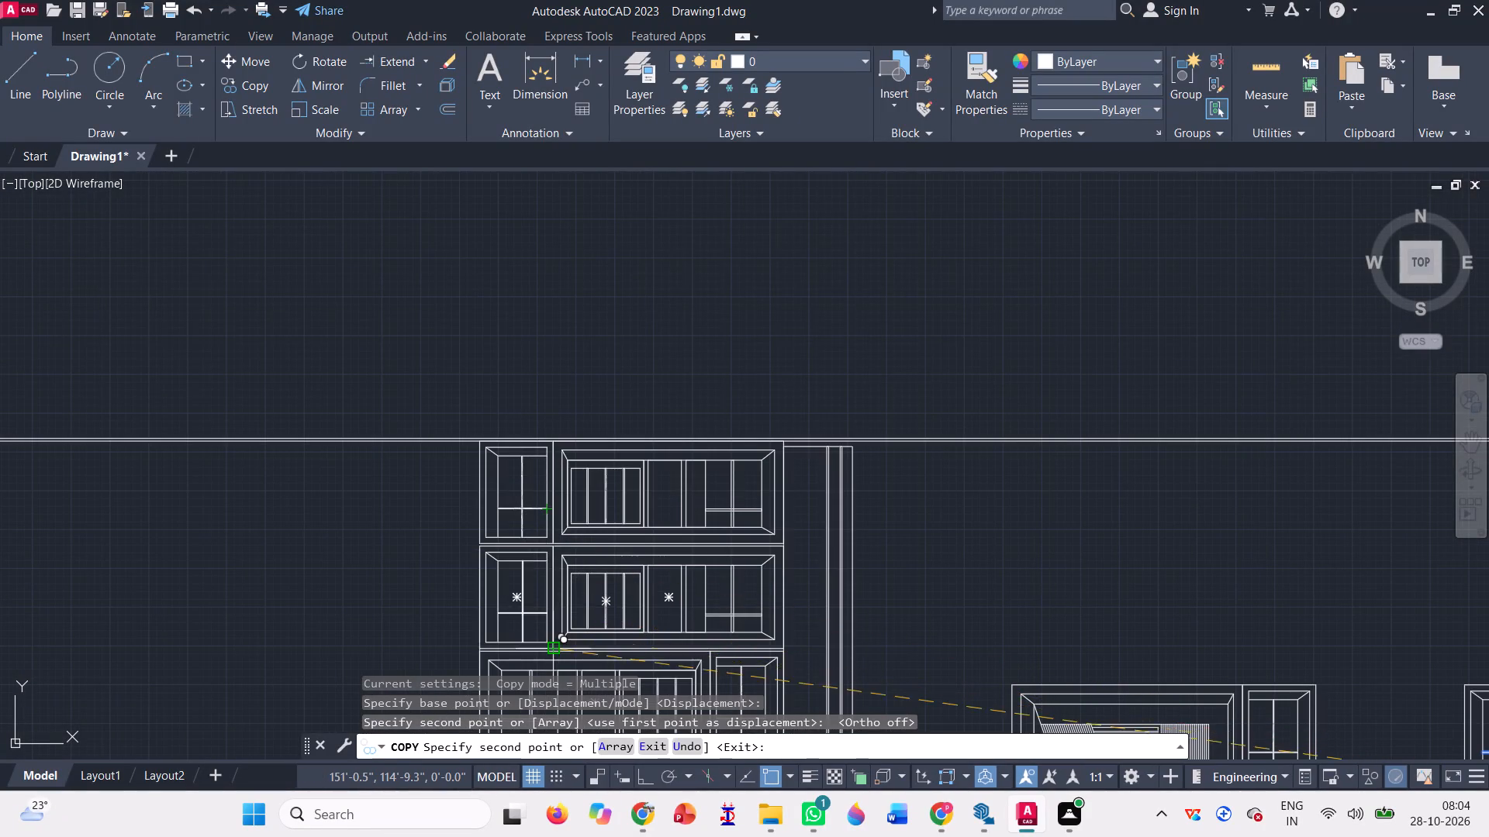
scroll(552, 646, up, 2)
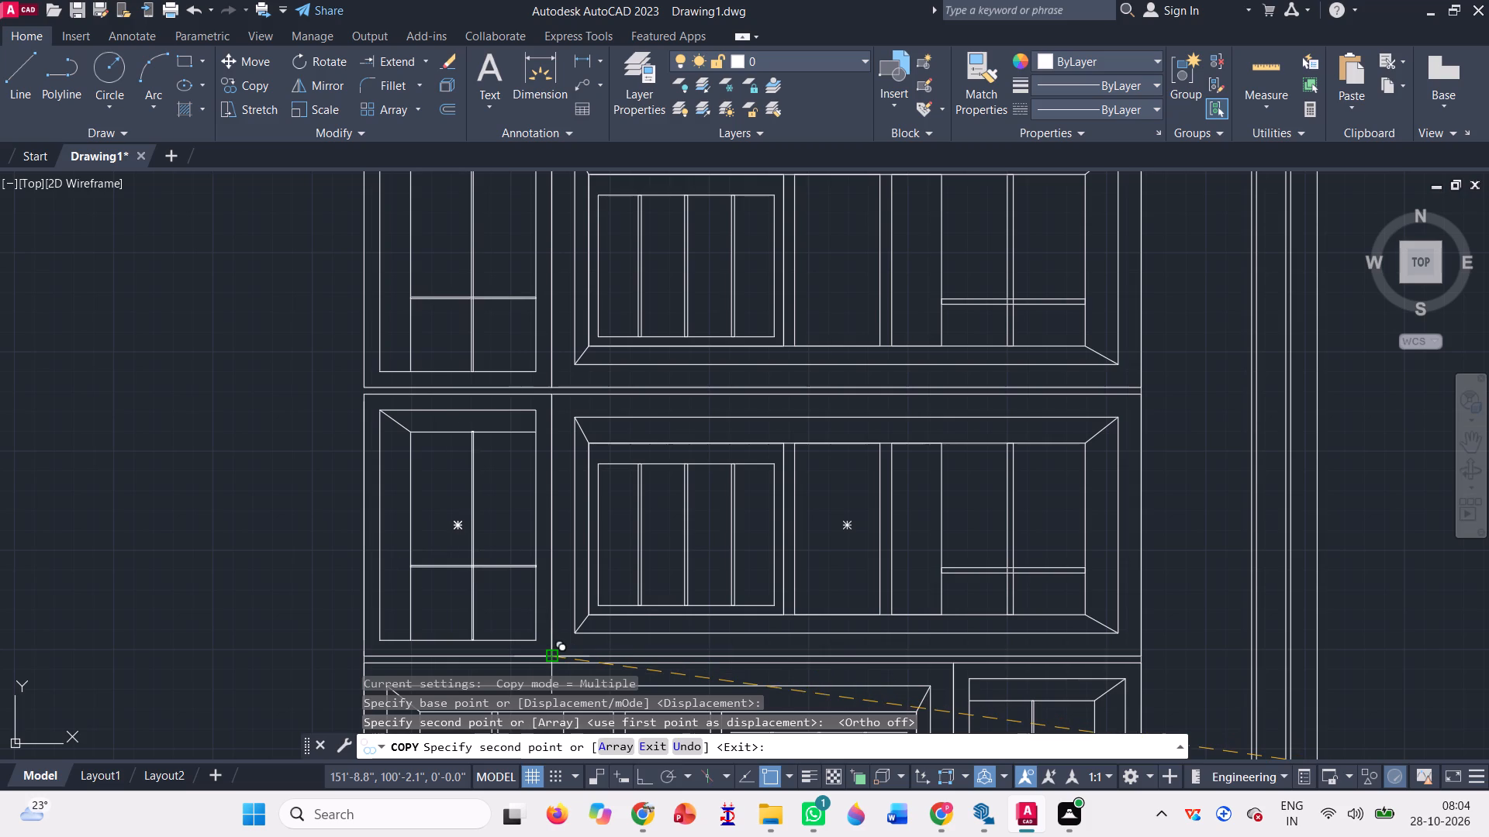
click(548, 658)
scroll(607, 615, down, 1)
scroll(689, 561, down, 1)
scroll(819, 490, down, 1)
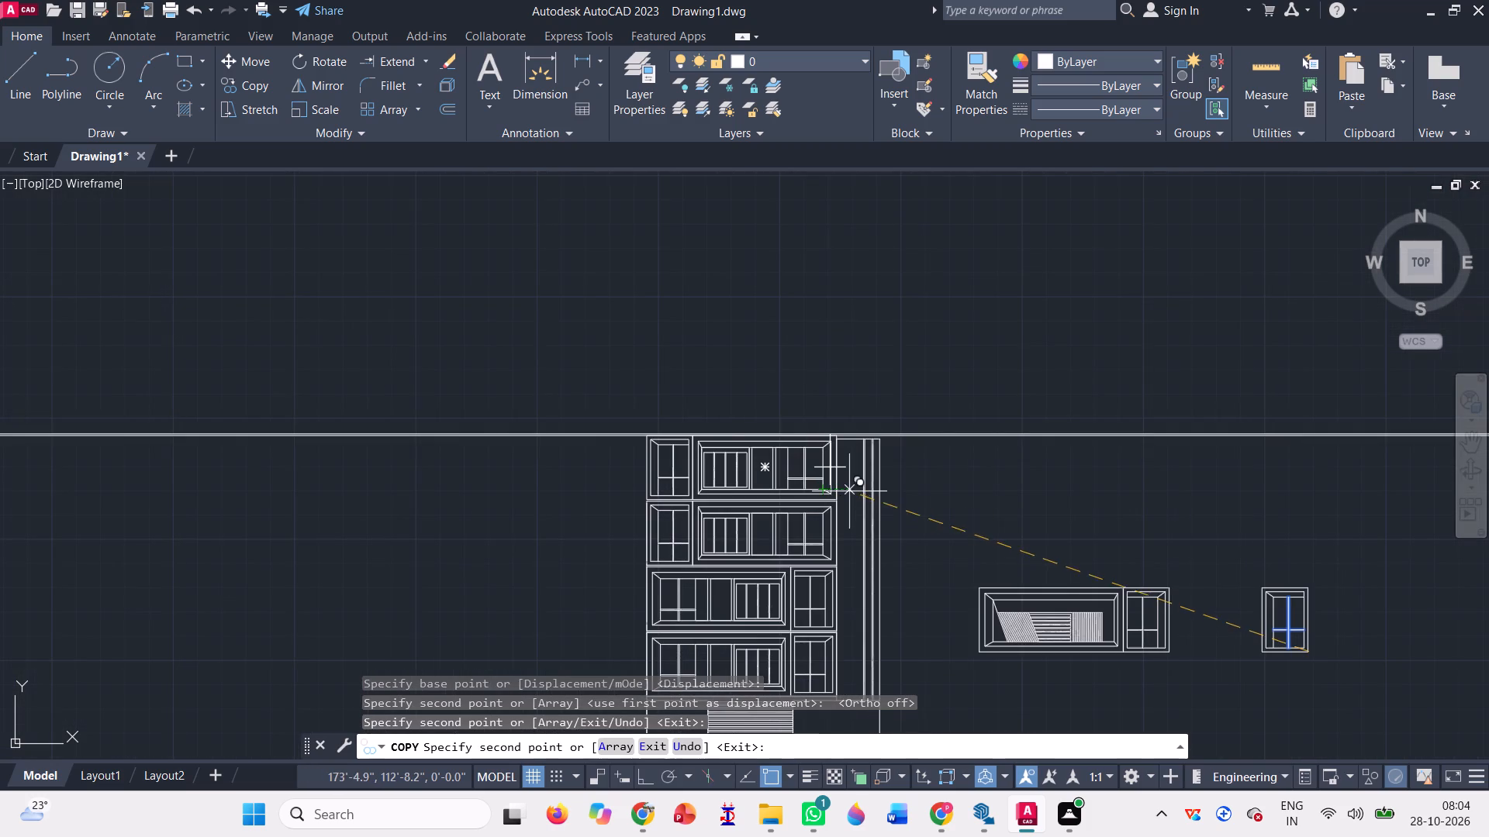
key(Escape)
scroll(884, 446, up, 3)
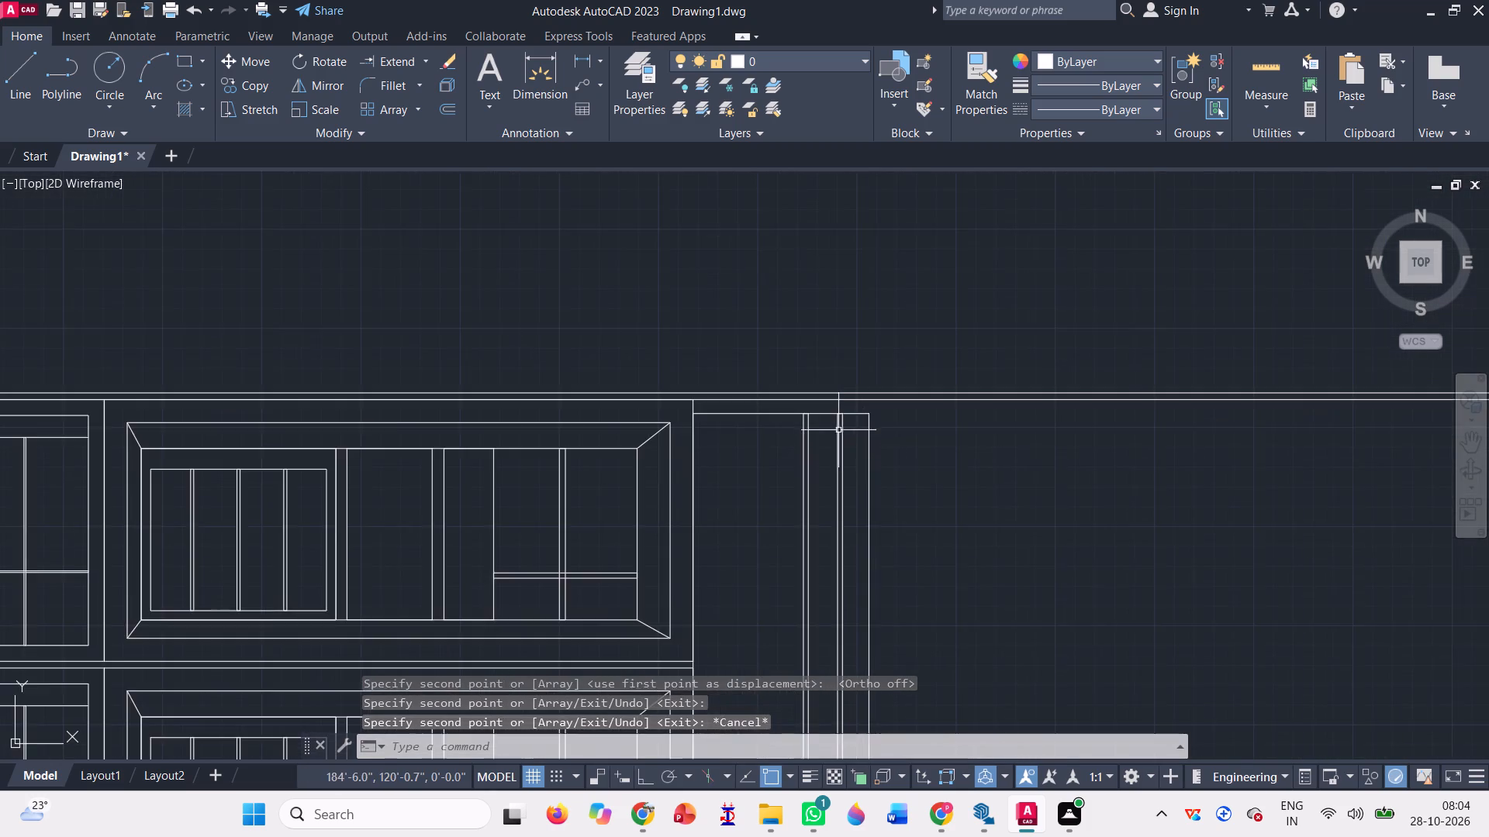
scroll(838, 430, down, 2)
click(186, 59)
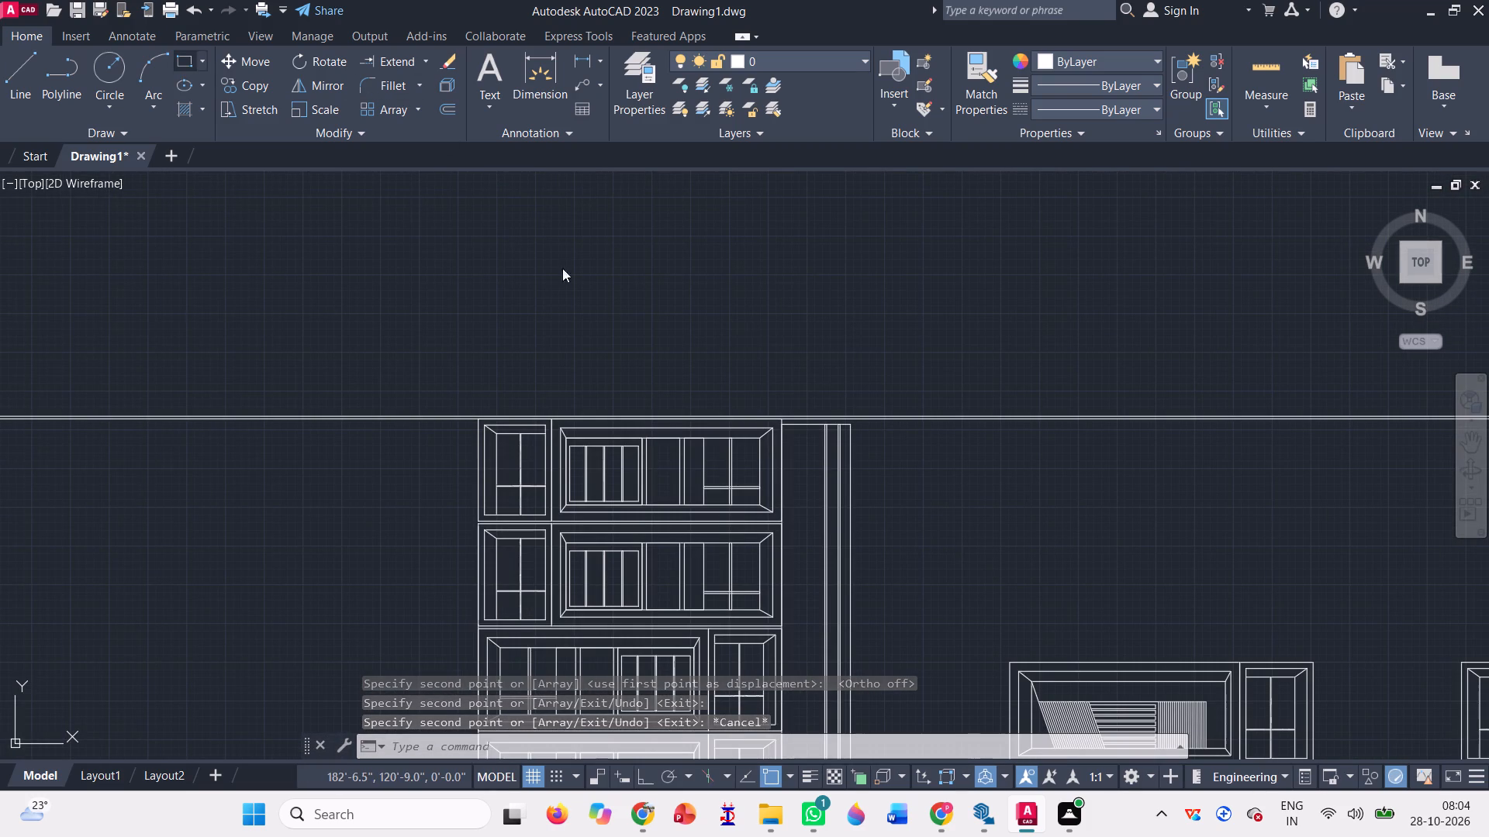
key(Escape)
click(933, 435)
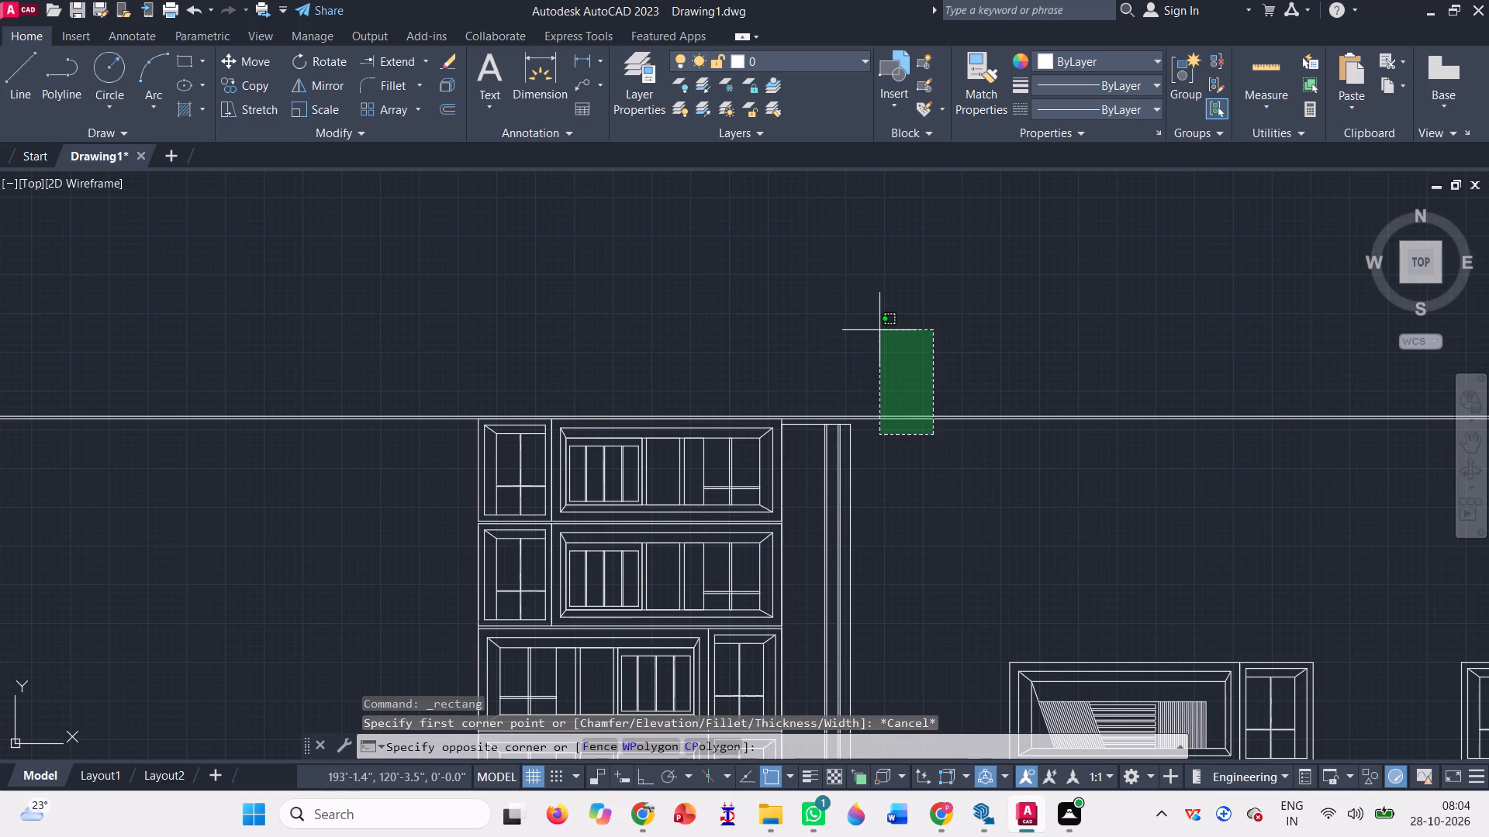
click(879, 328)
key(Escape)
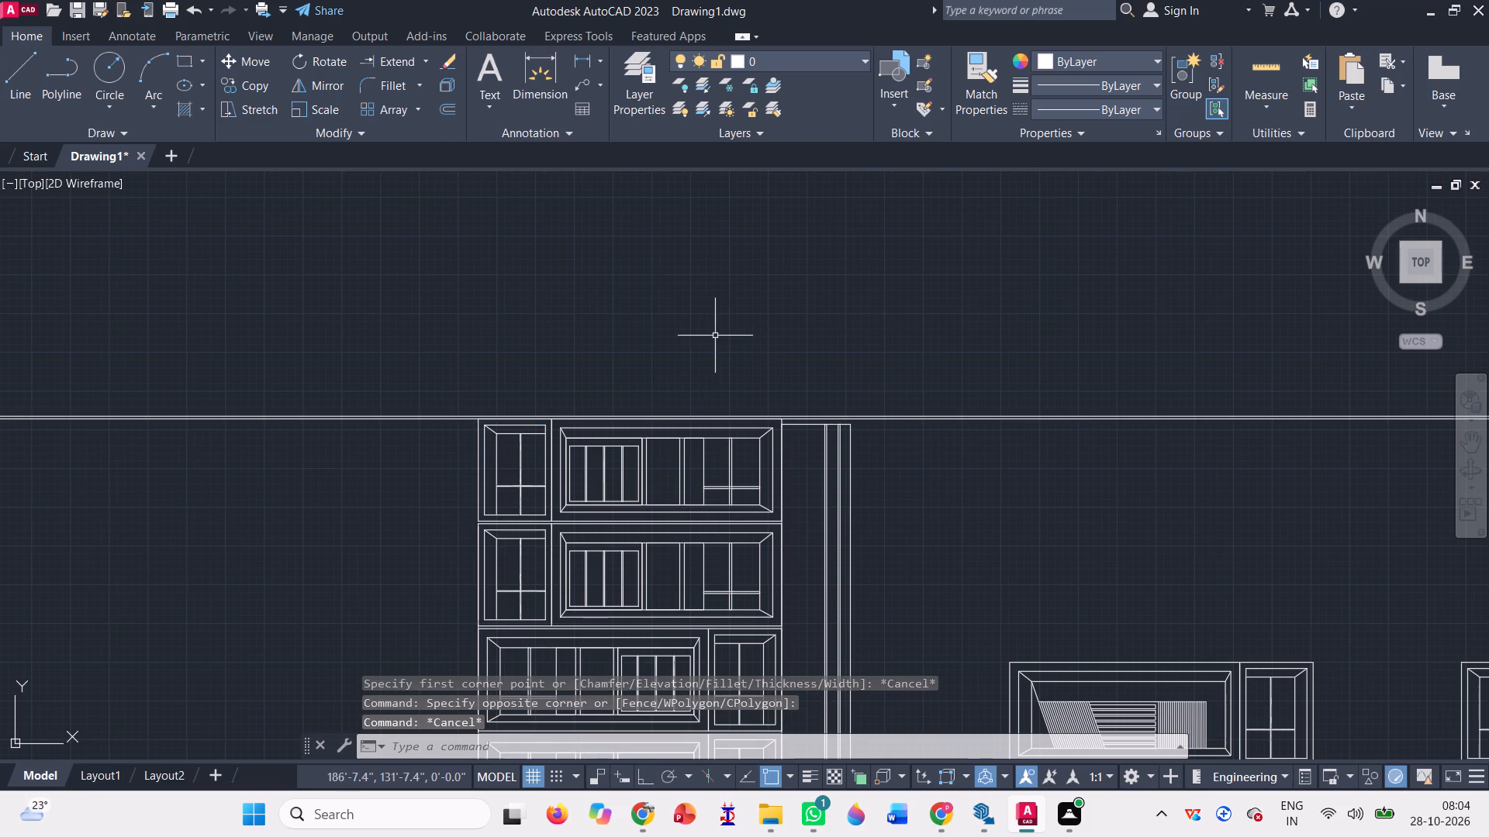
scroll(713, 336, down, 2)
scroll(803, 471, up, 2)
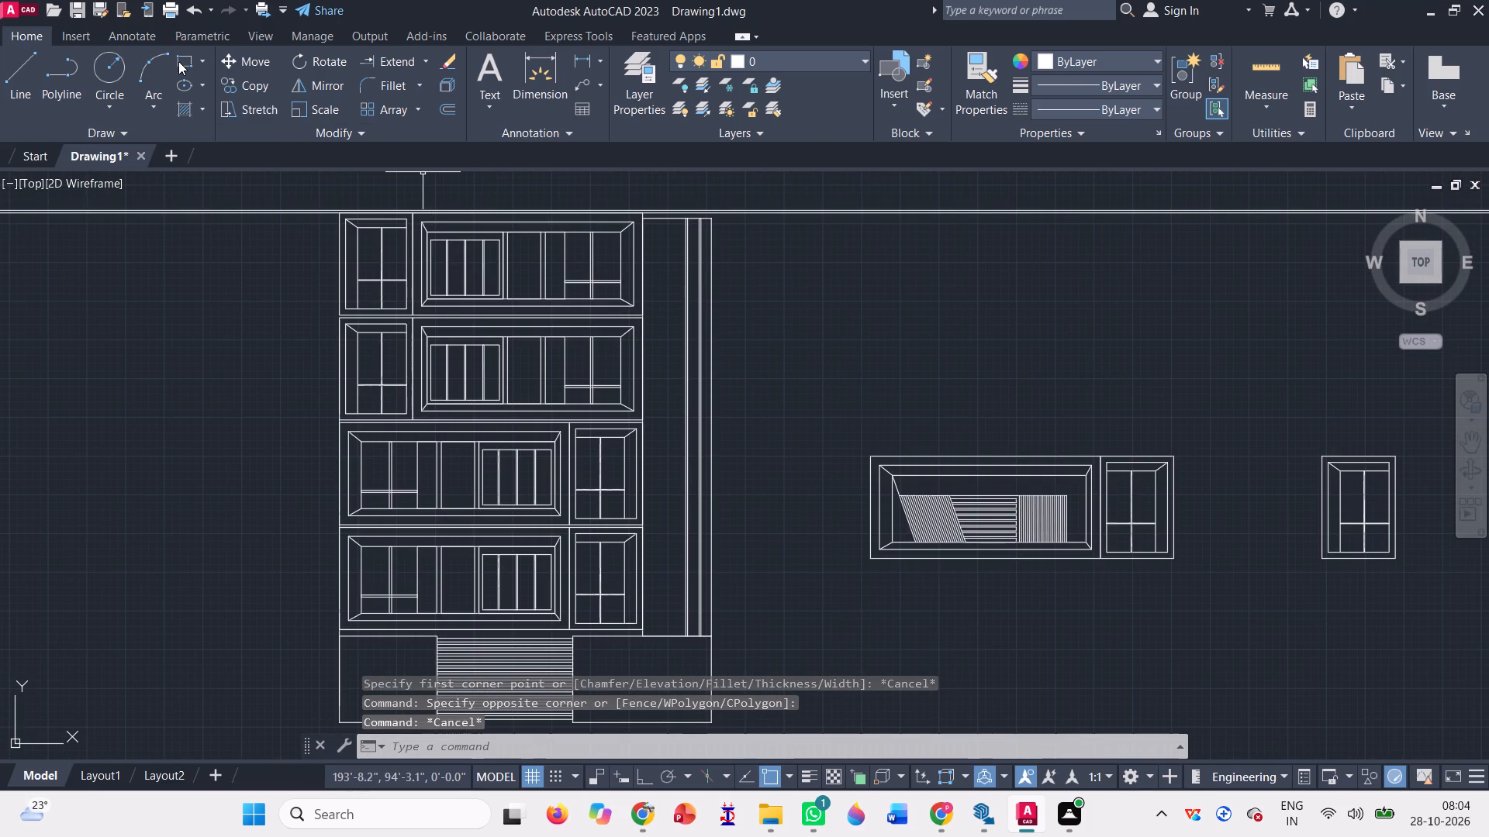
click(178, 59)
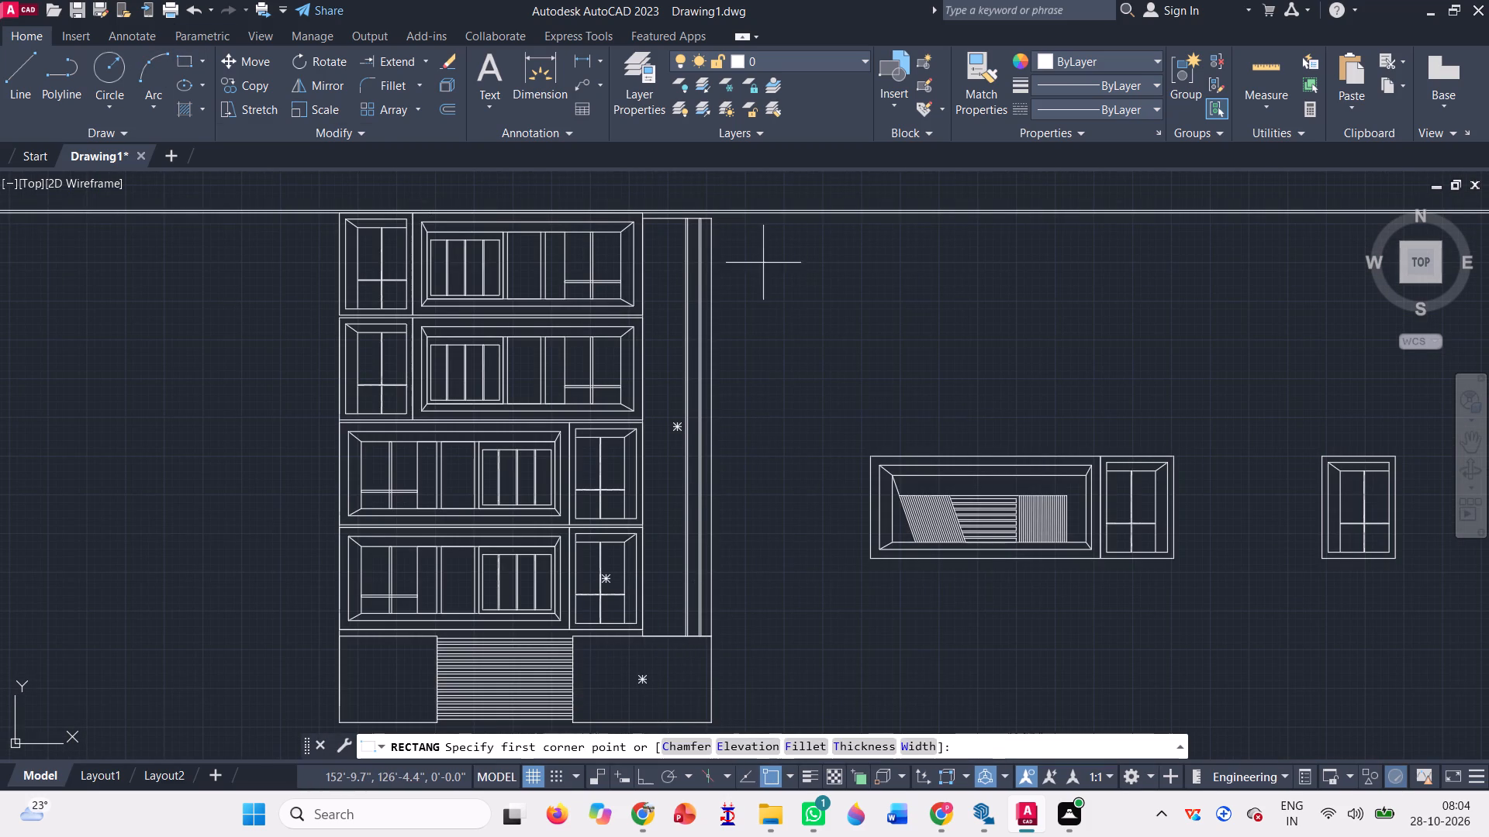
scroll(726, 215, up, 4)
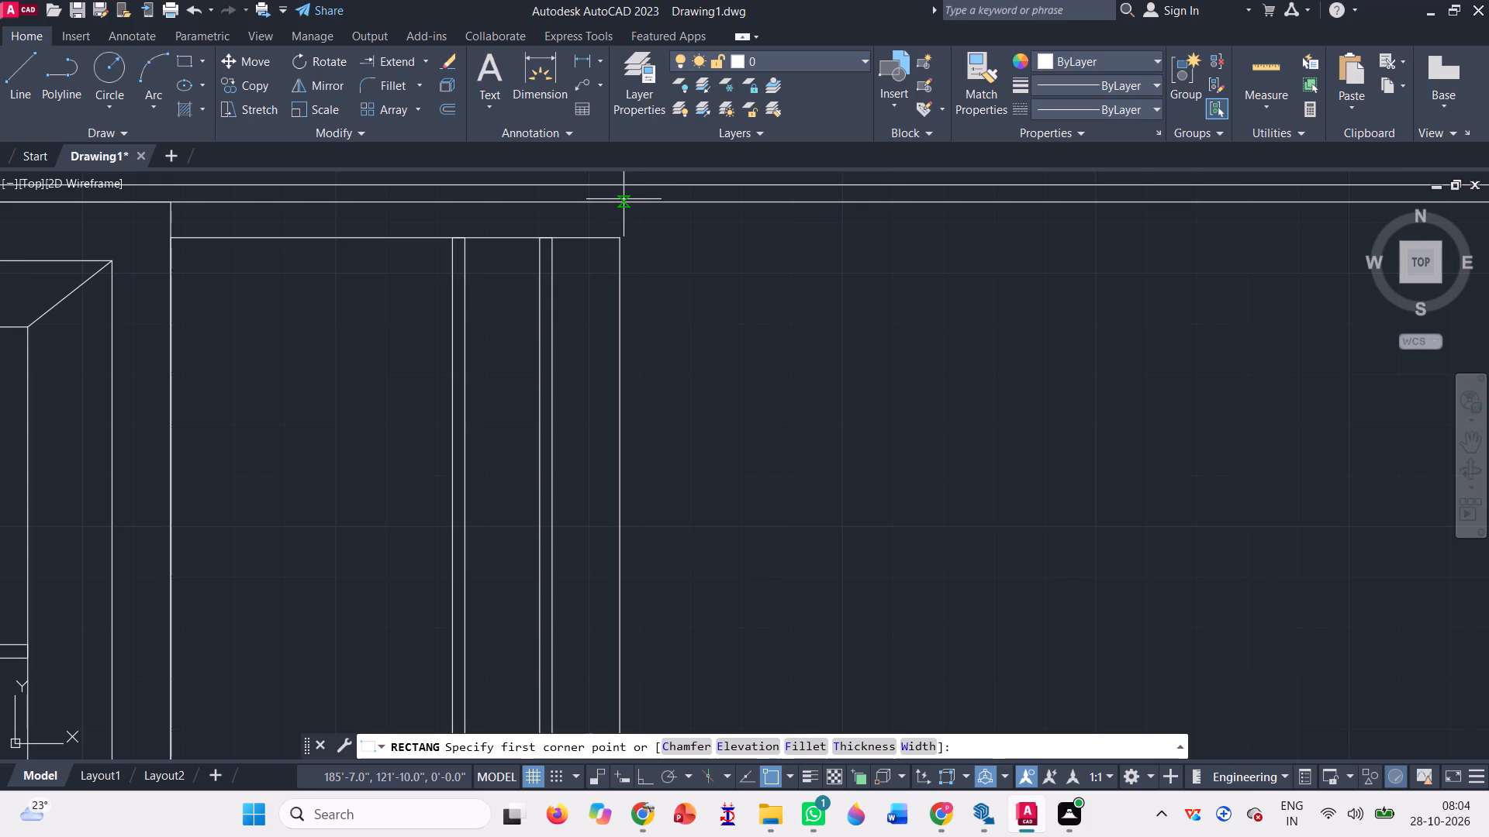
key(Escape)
Draw a vertical construction line through the upper east corner of the east strip.
text(xl)
key(Return)
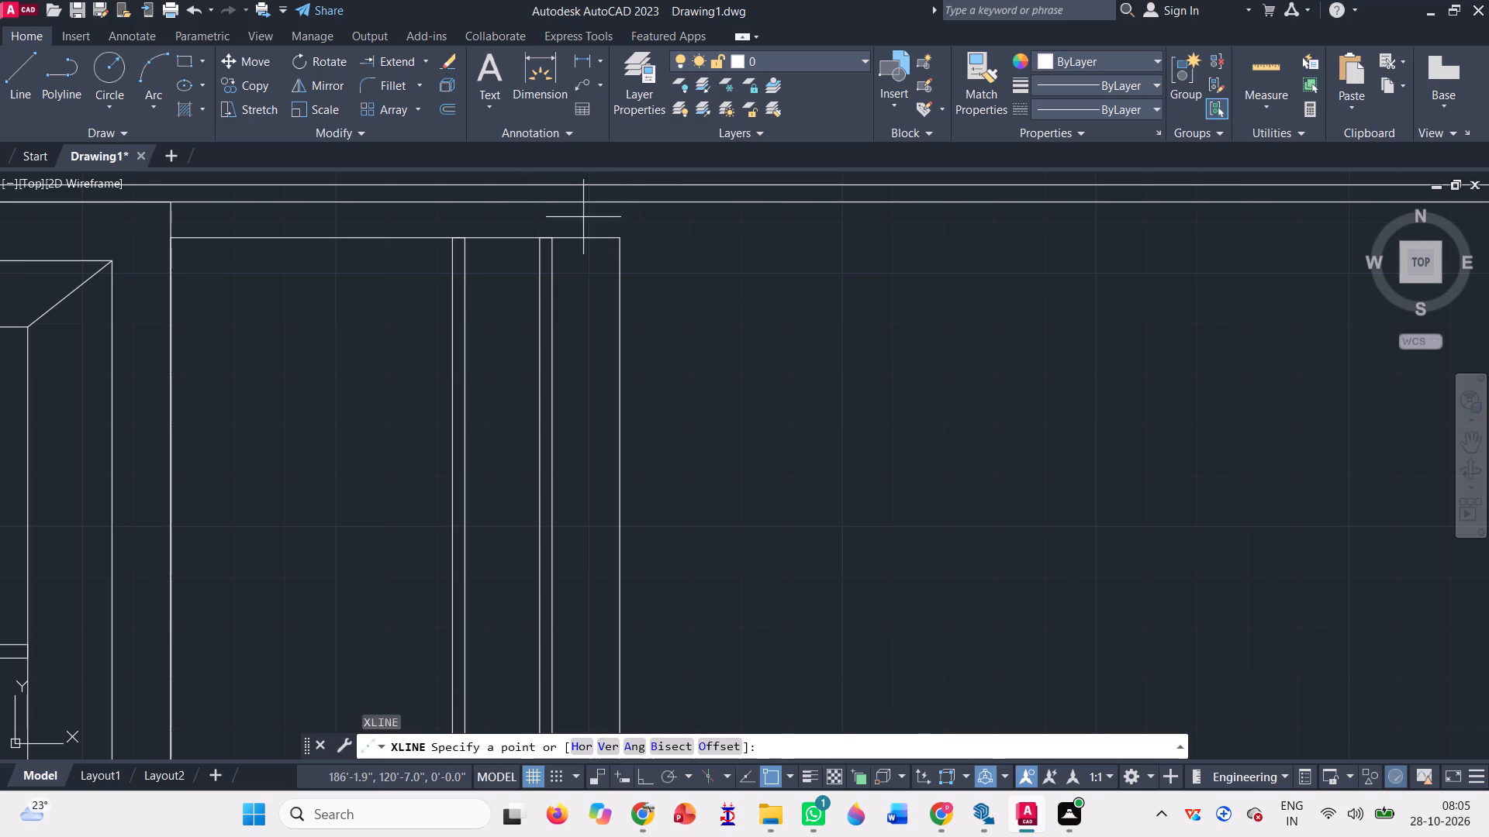
click(622, 237)
key(F8)
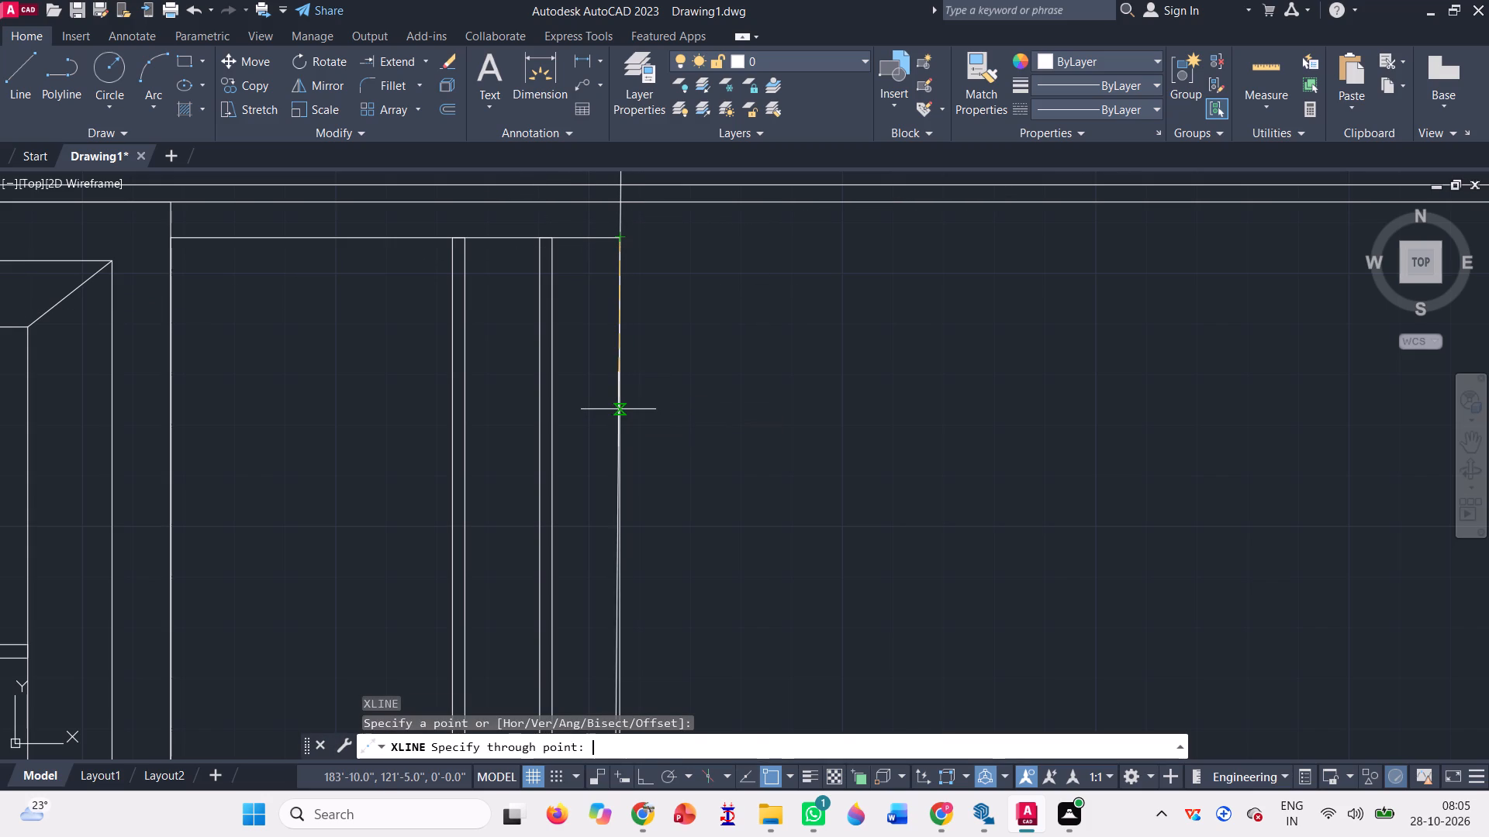
click(618, 408)
scroll(642, 377, down, 3)
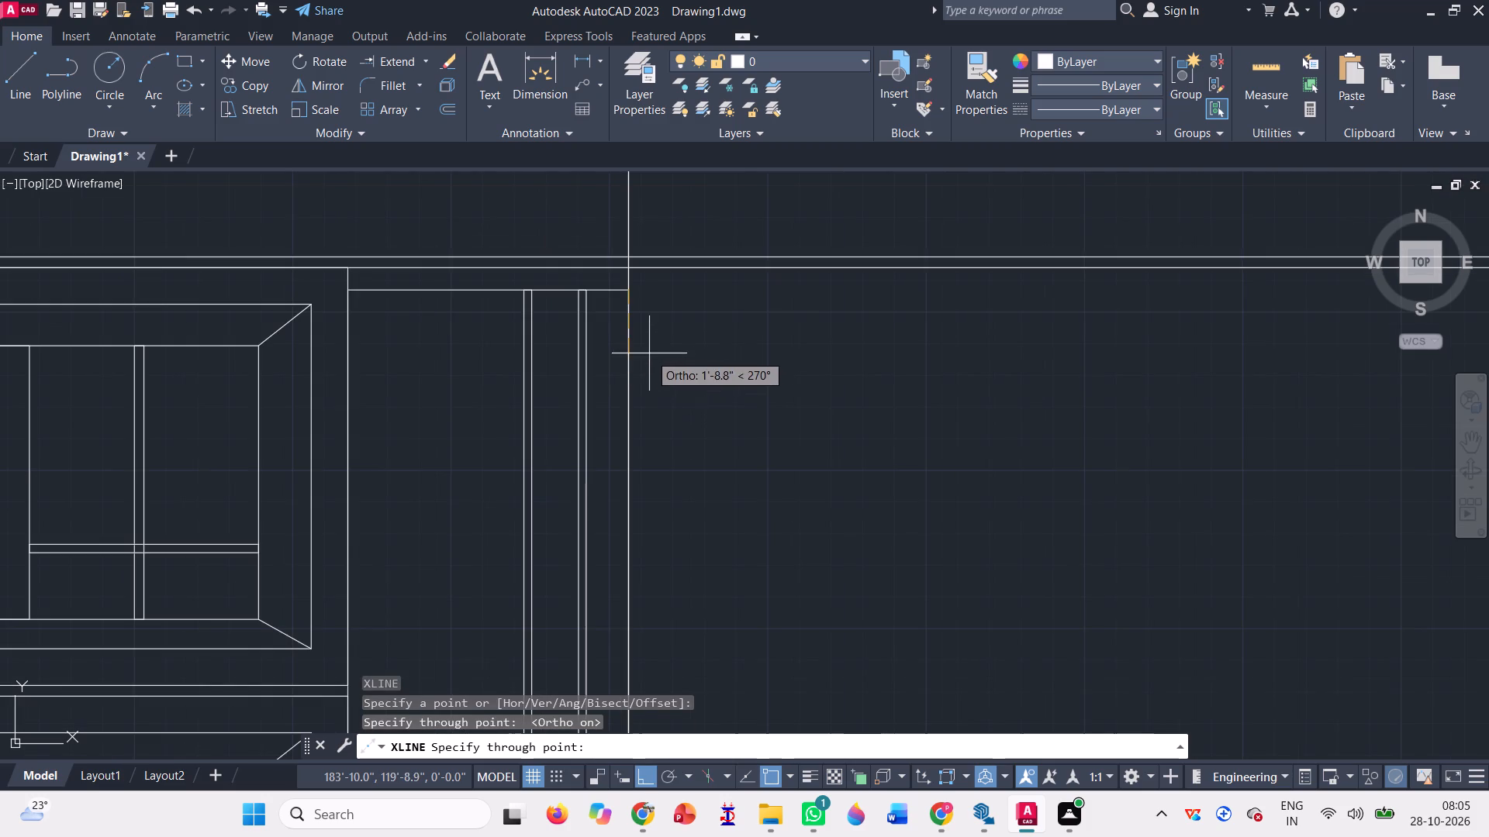
key(space)
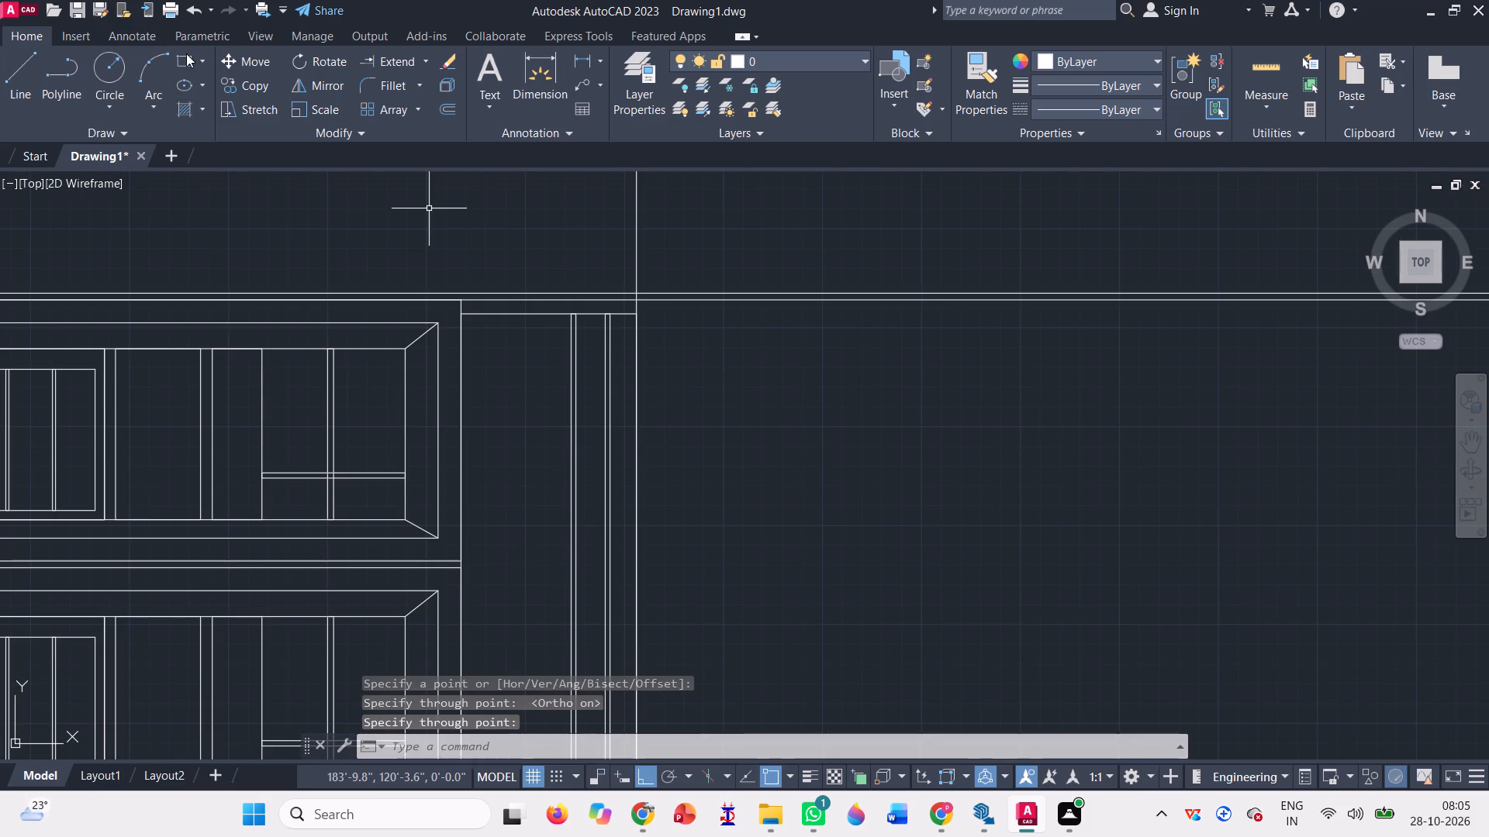
Draw a rectangle from the construction line's intersection with the lower roof line to the east strip's bottom west corner.
click(186, 52)
scroll(609, 301, up, 3)
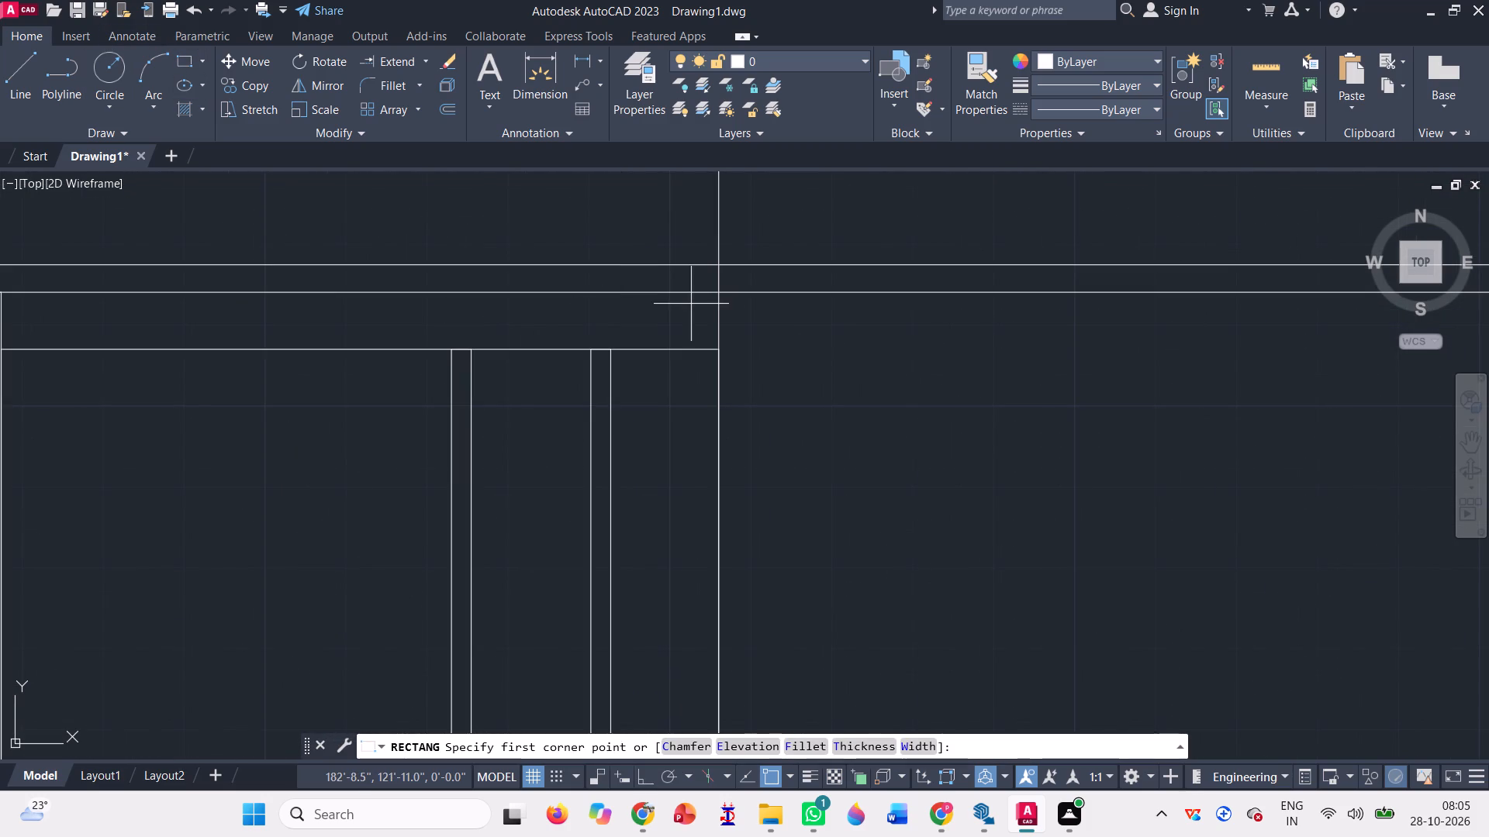
click(717, 294)
scroll(649, 287, down, 3)
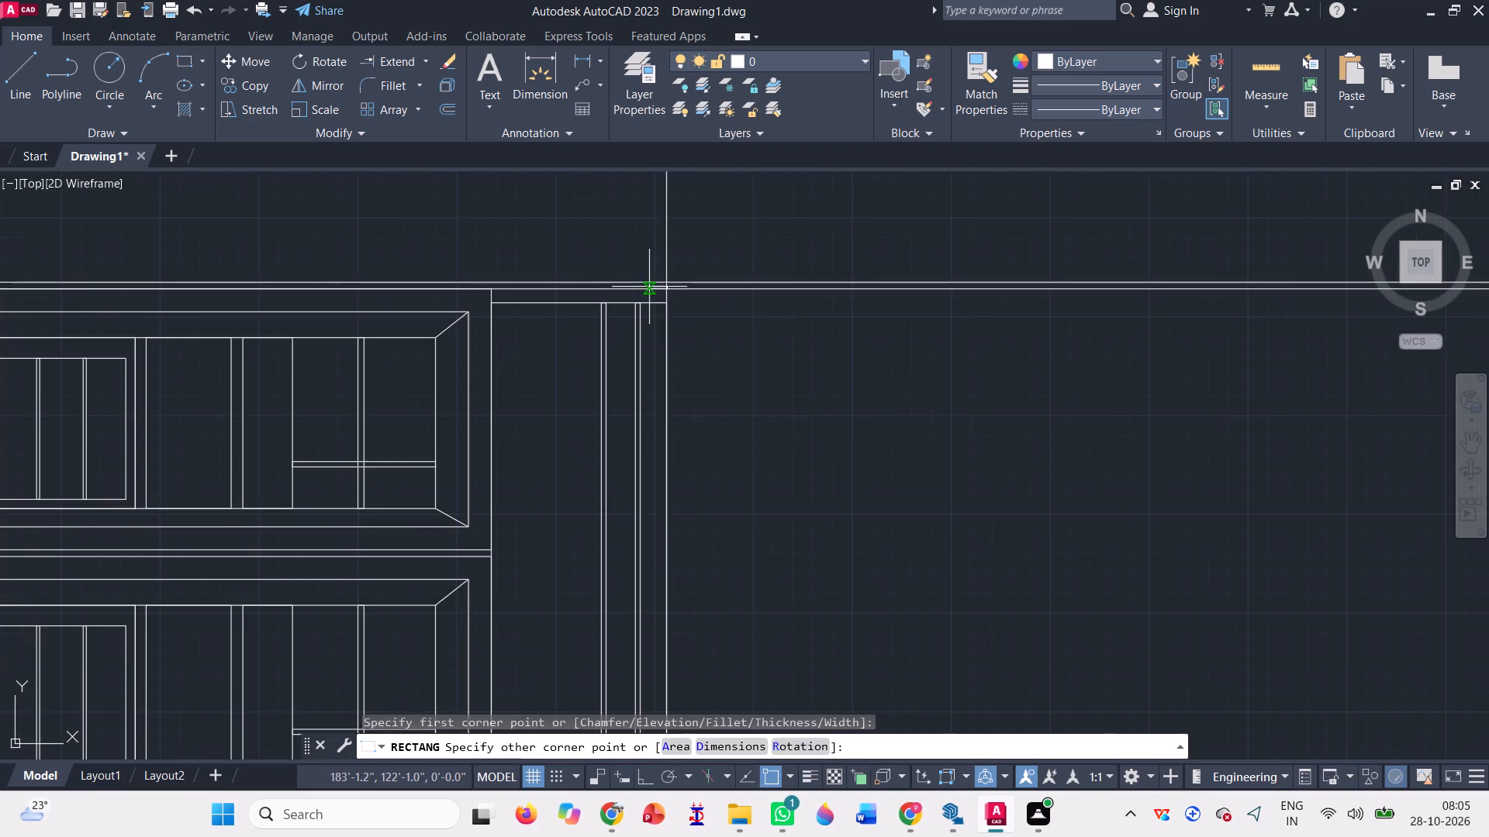
scroll(662, 266, down, 3)
scroll(657, 539, up, 2)
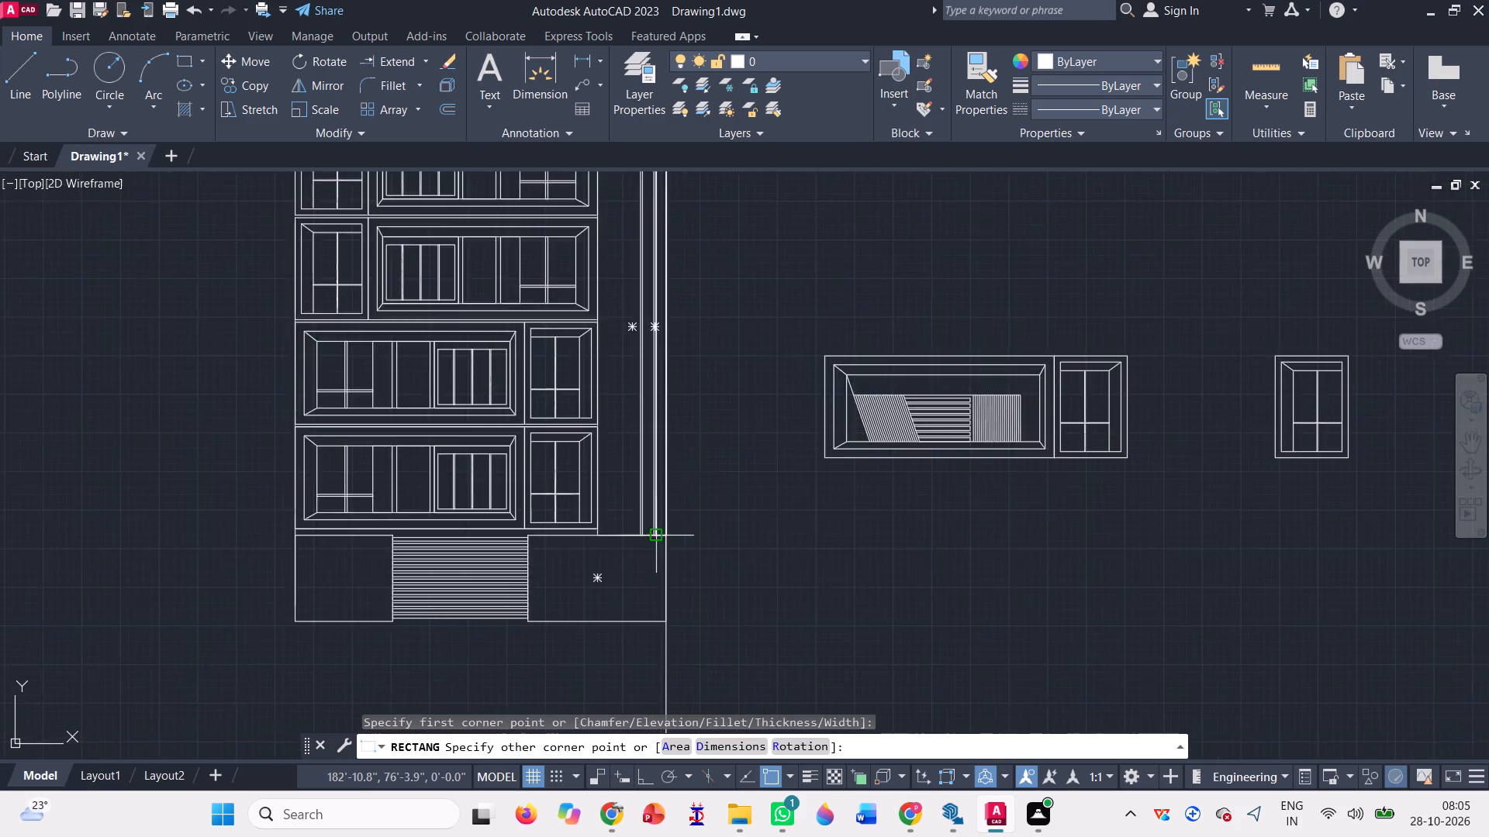
scroll(565, 531, up, 3)
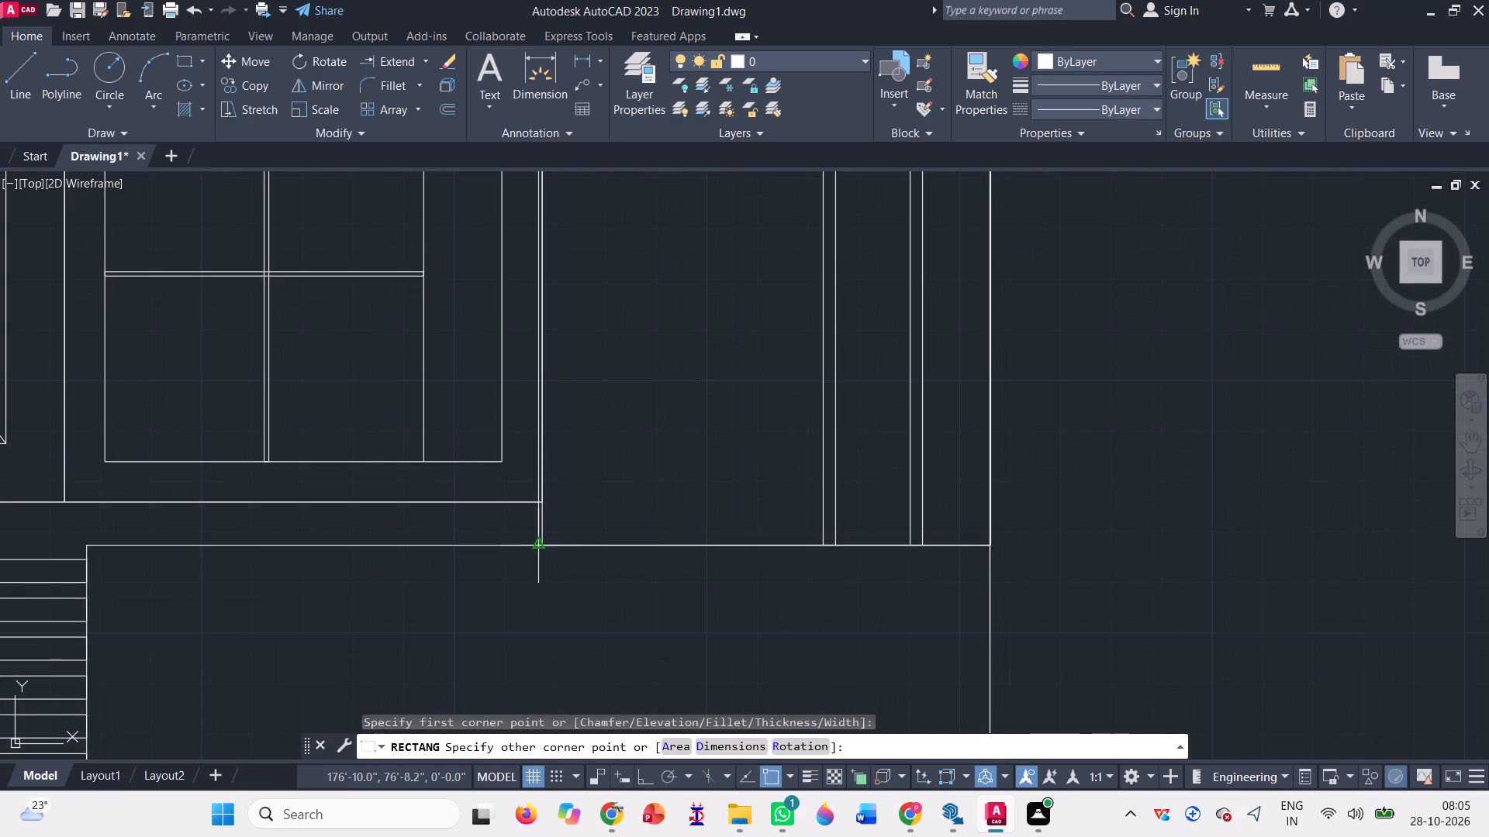
click(542, 542)
Move the vertical construction line west onto the east edge of the east strip's outer narrow vertical band.
scroll(710, 621, down, 3)
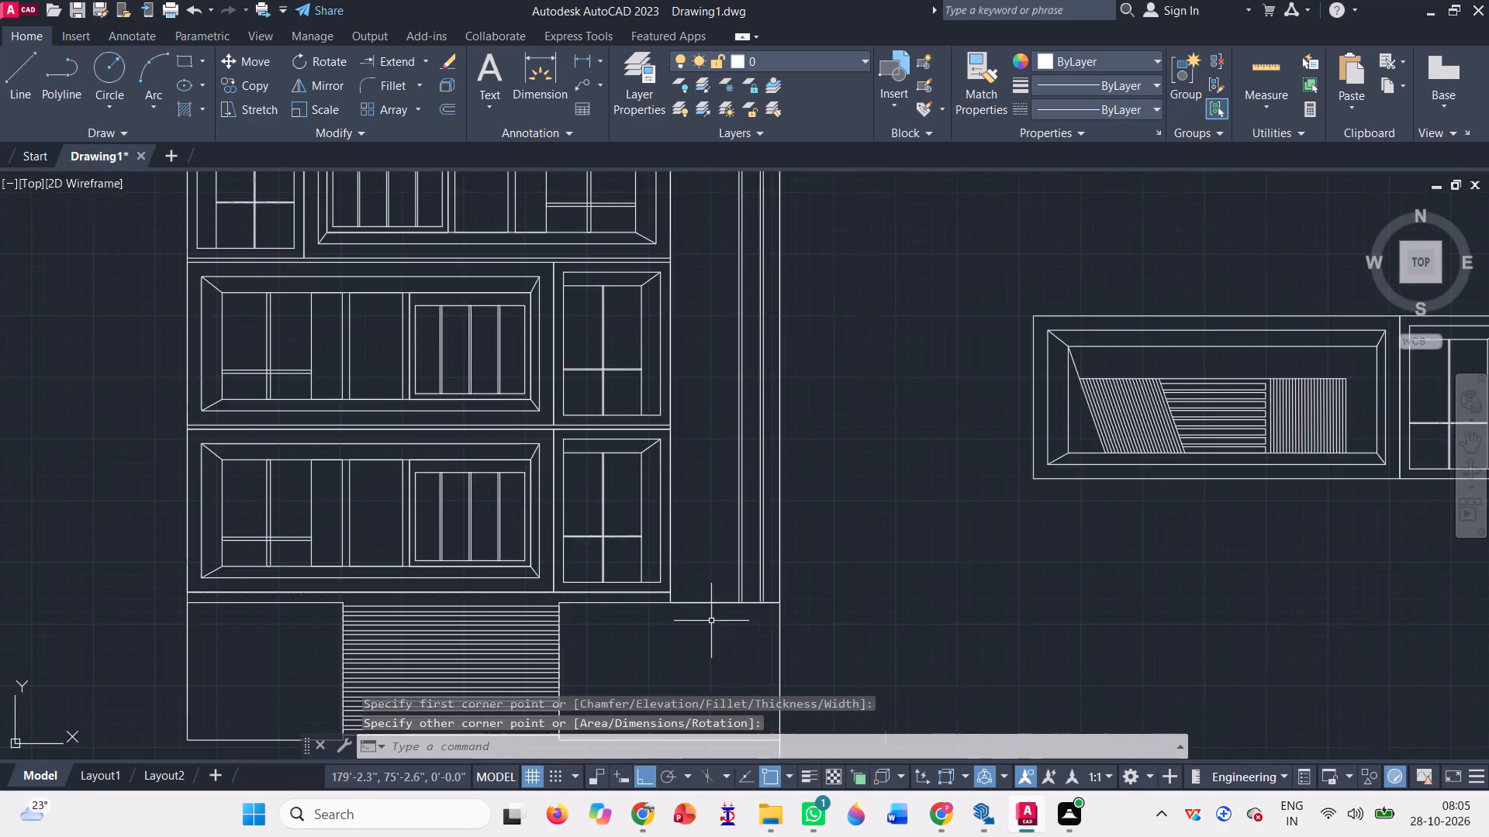
scroll(728, 618, down, 2)
scroll(719, 360, up, 3)
scroll(796, 320, up, 3)
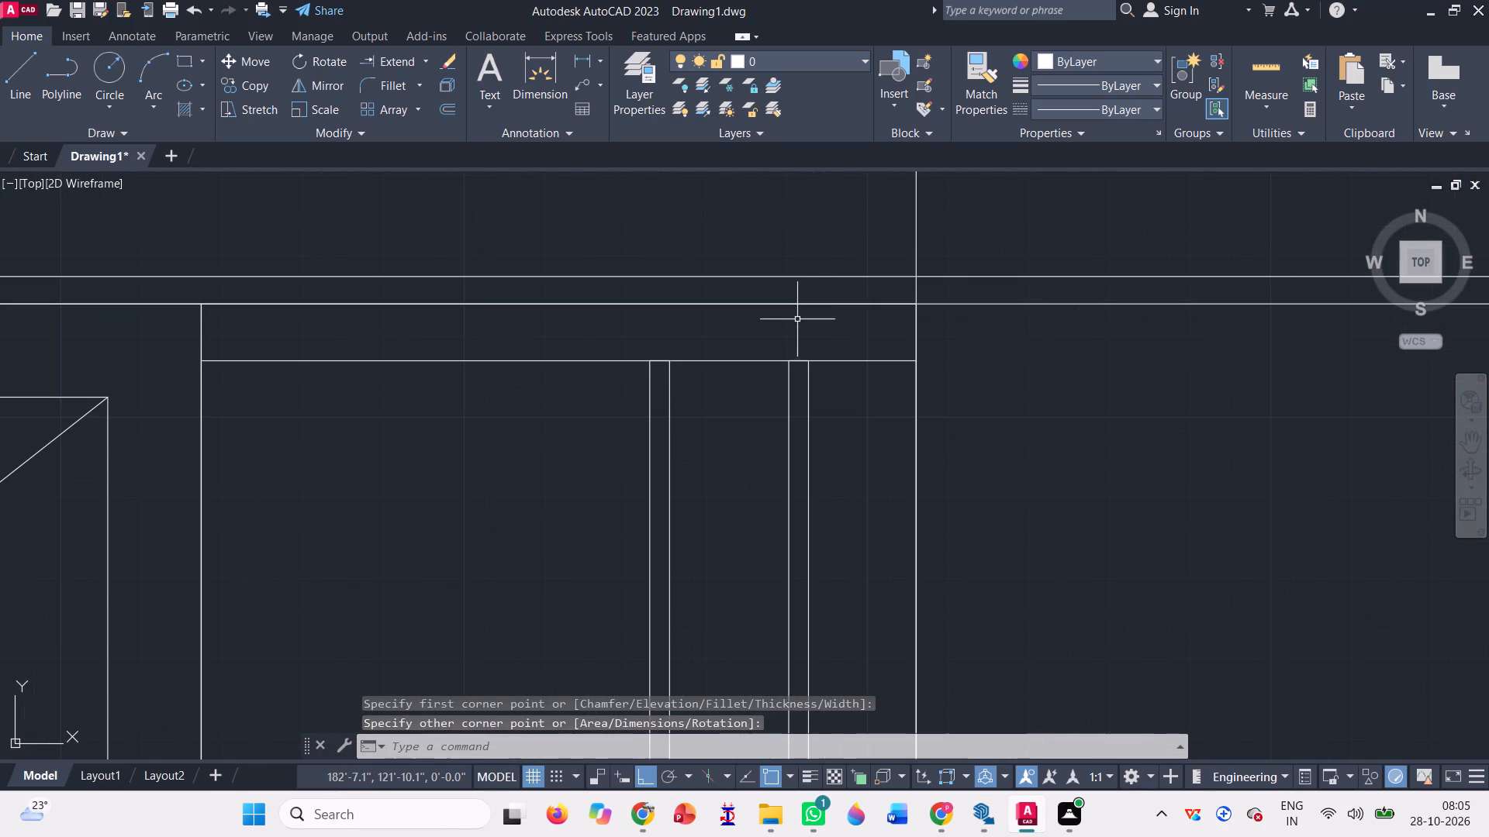
click(930, 243)
click(892, 222)
key(m)
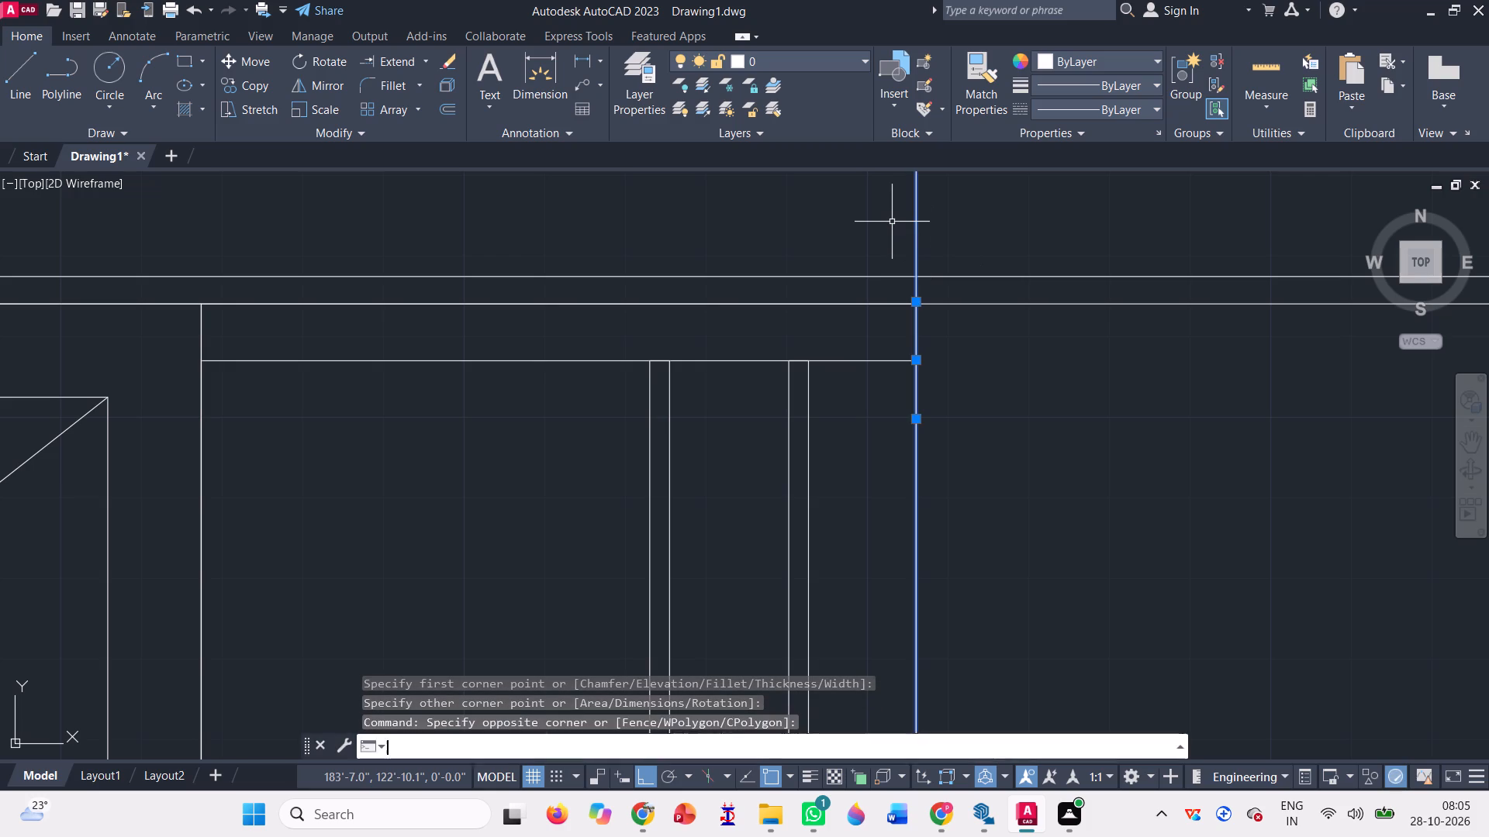
key(space)
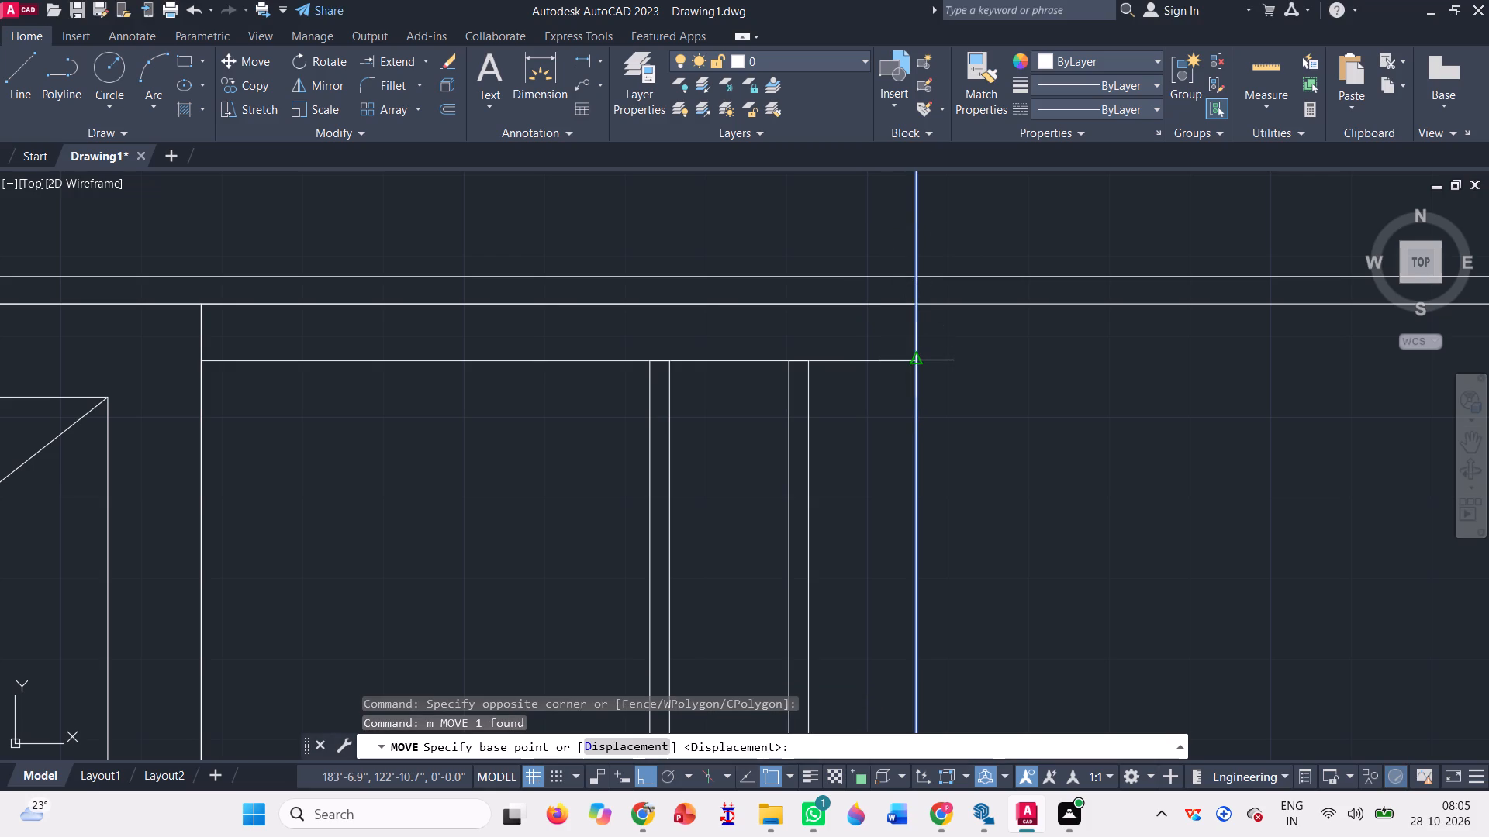
click(914, 358)
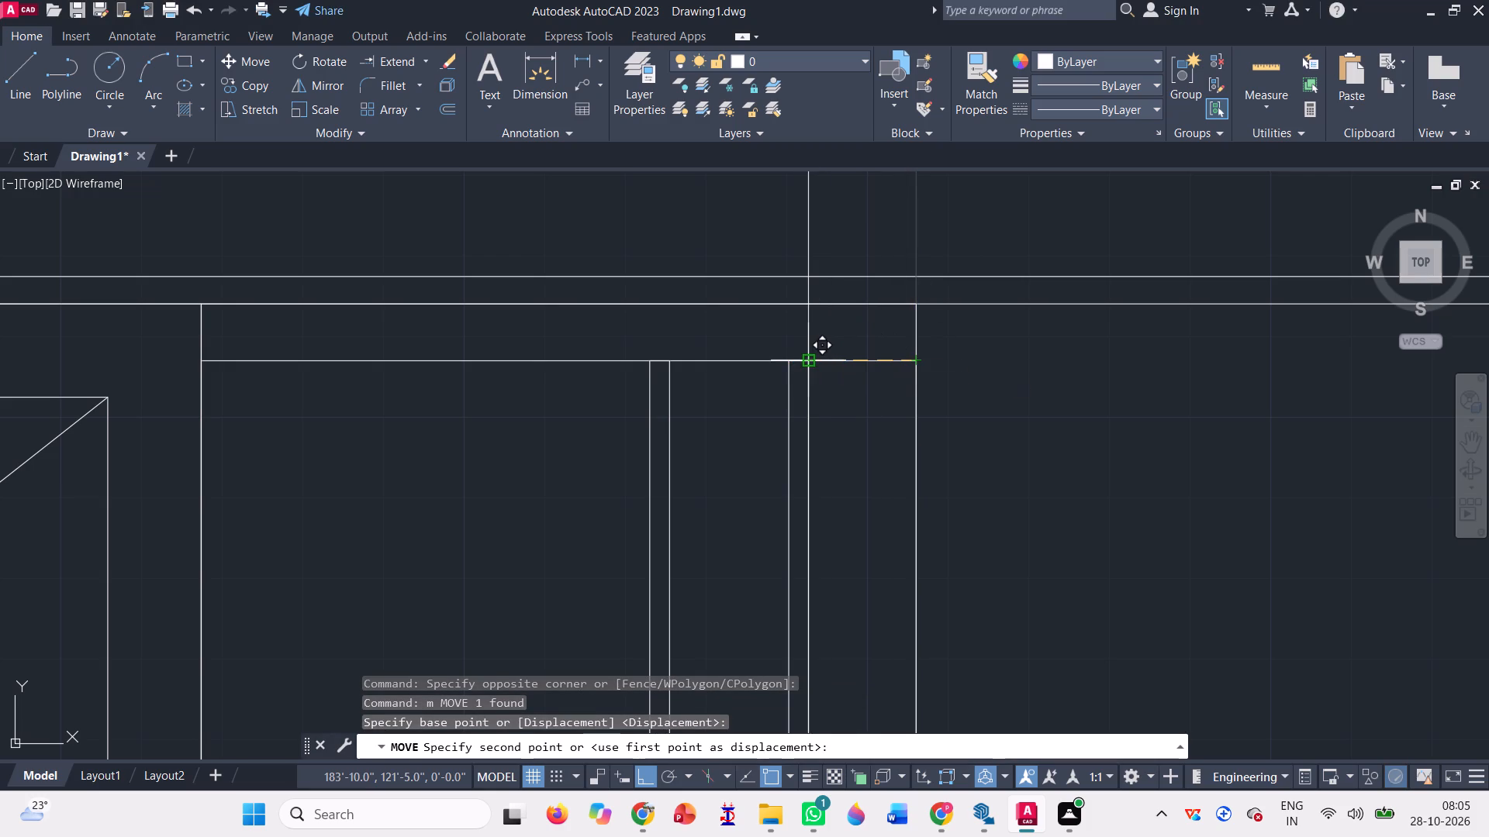
click(806, 359)
Draw a rectangle over the outer narrow band, from the lower roof line to the bottom of the band's west edge.
click(191, 68)
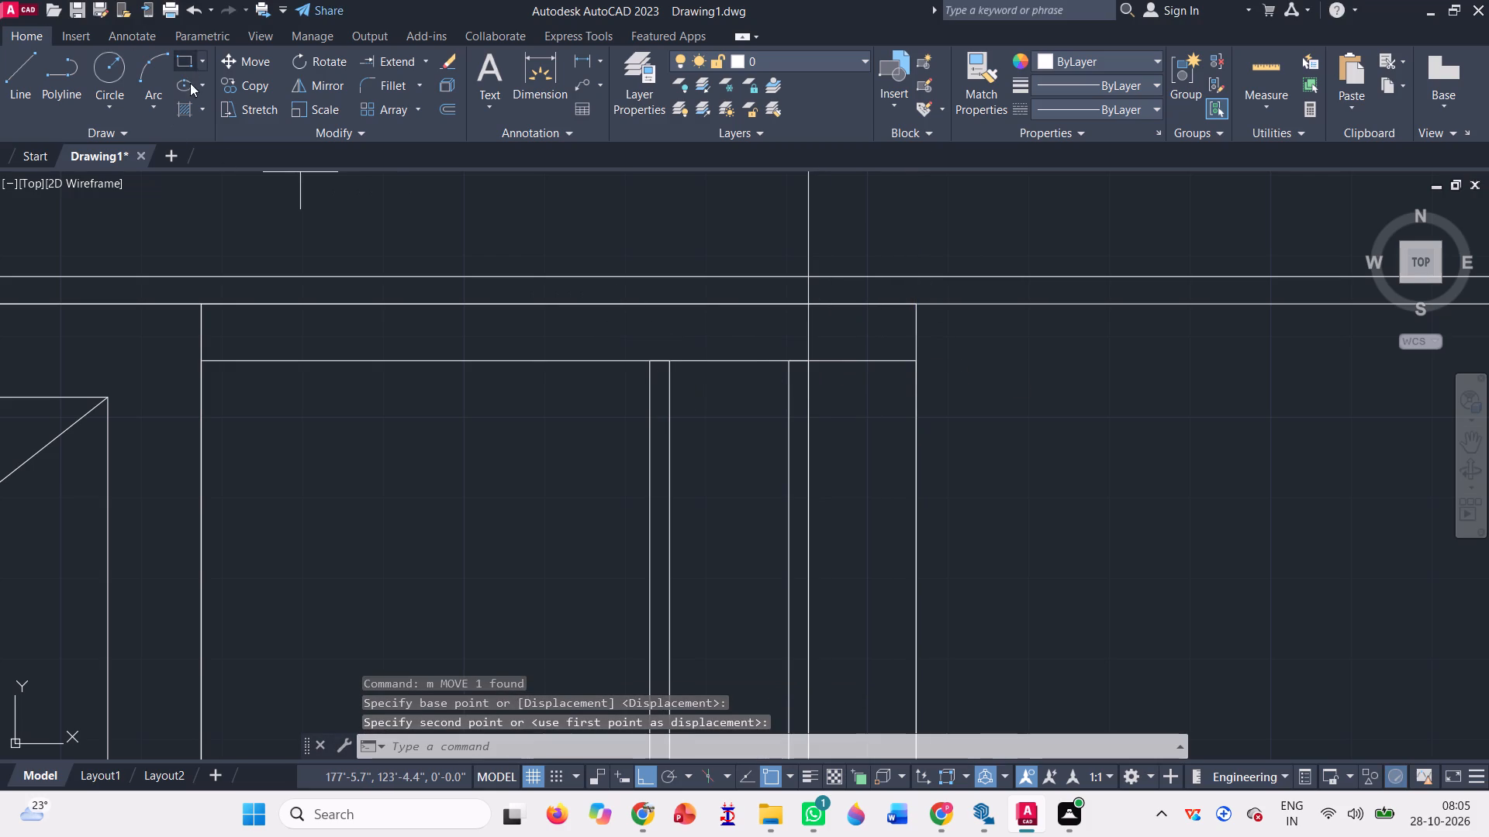
click(808, 305)
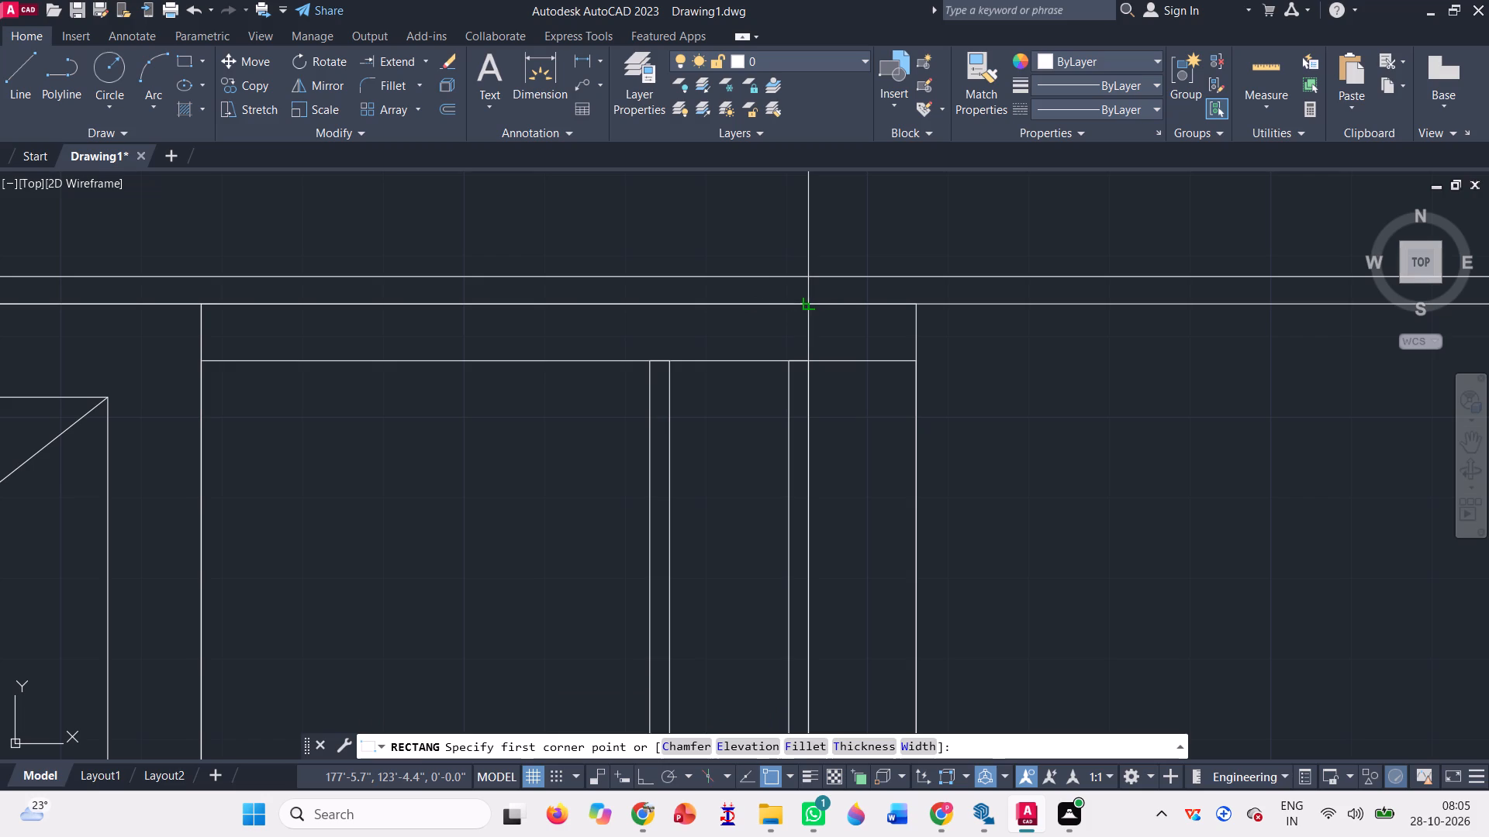
scroll(744, 292, down, 7)
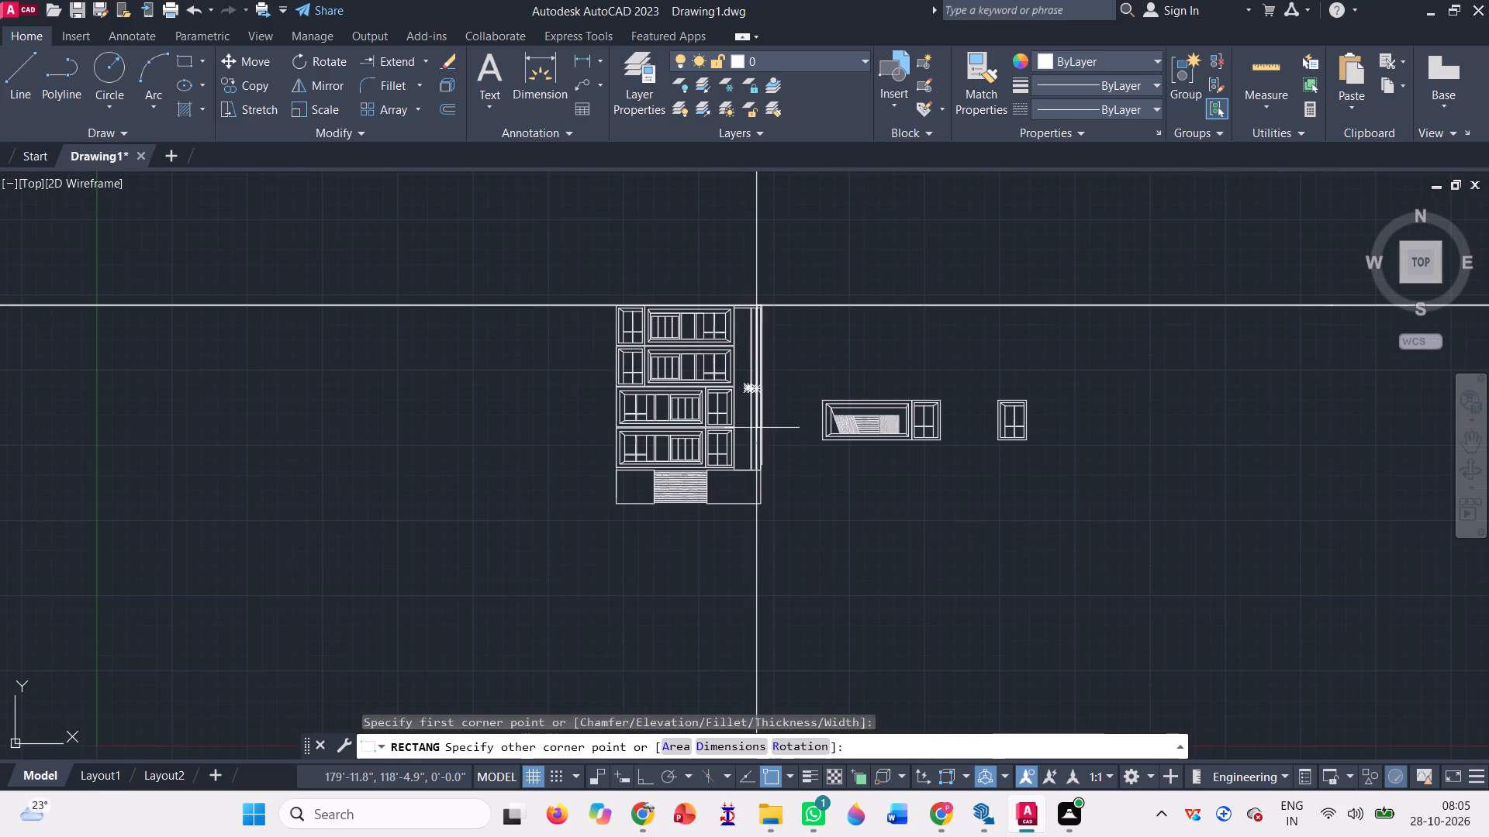
scroll(741, 474, up, 6)
scroll(892, 492, up, 3)
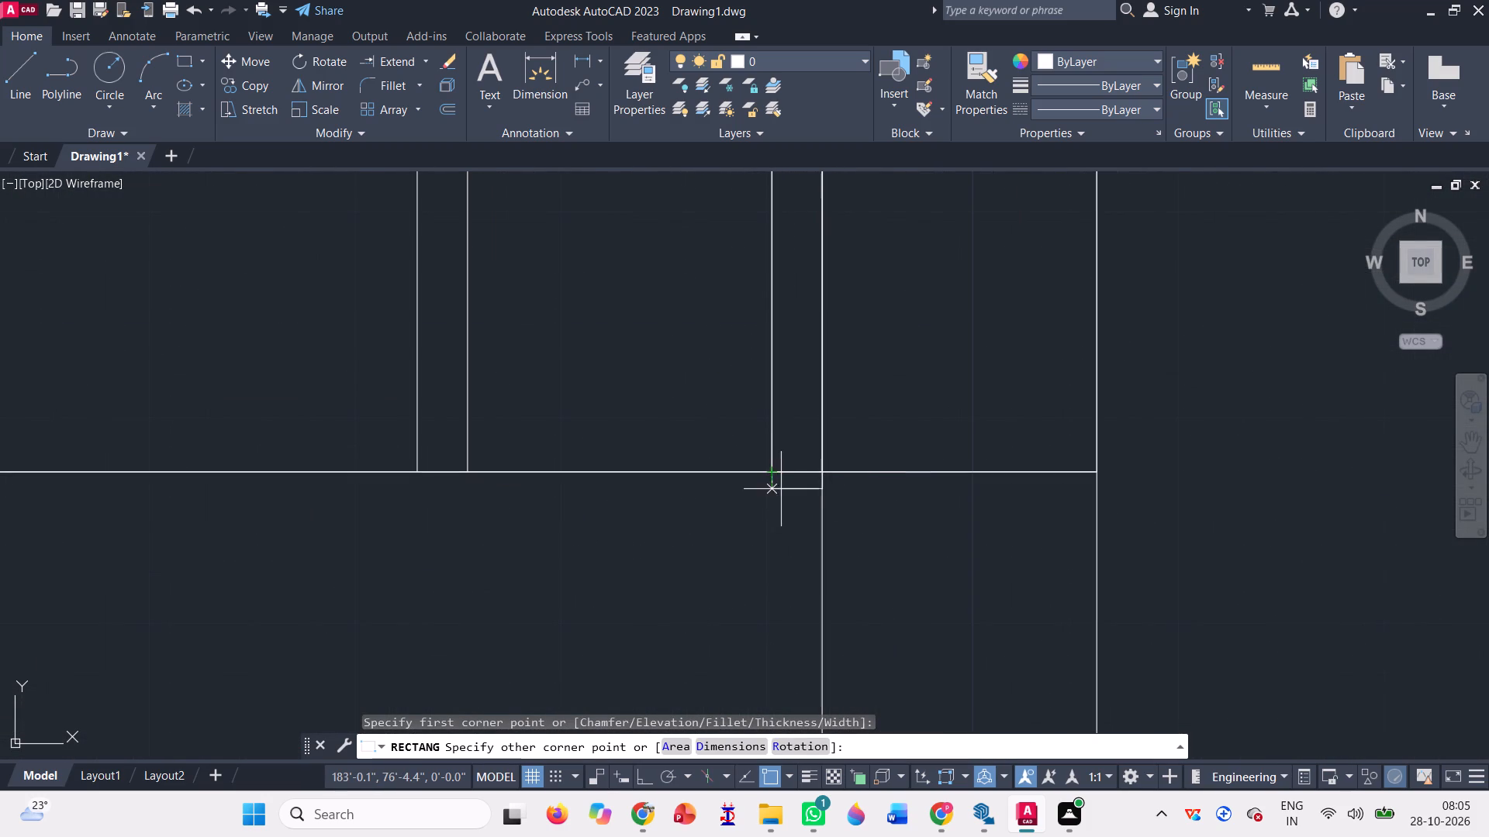
click(769, 470)
Move the vertical construction line west onto the east edge of the east strip's inner narrow vertical band.
scroll(749, 518, down, 6)
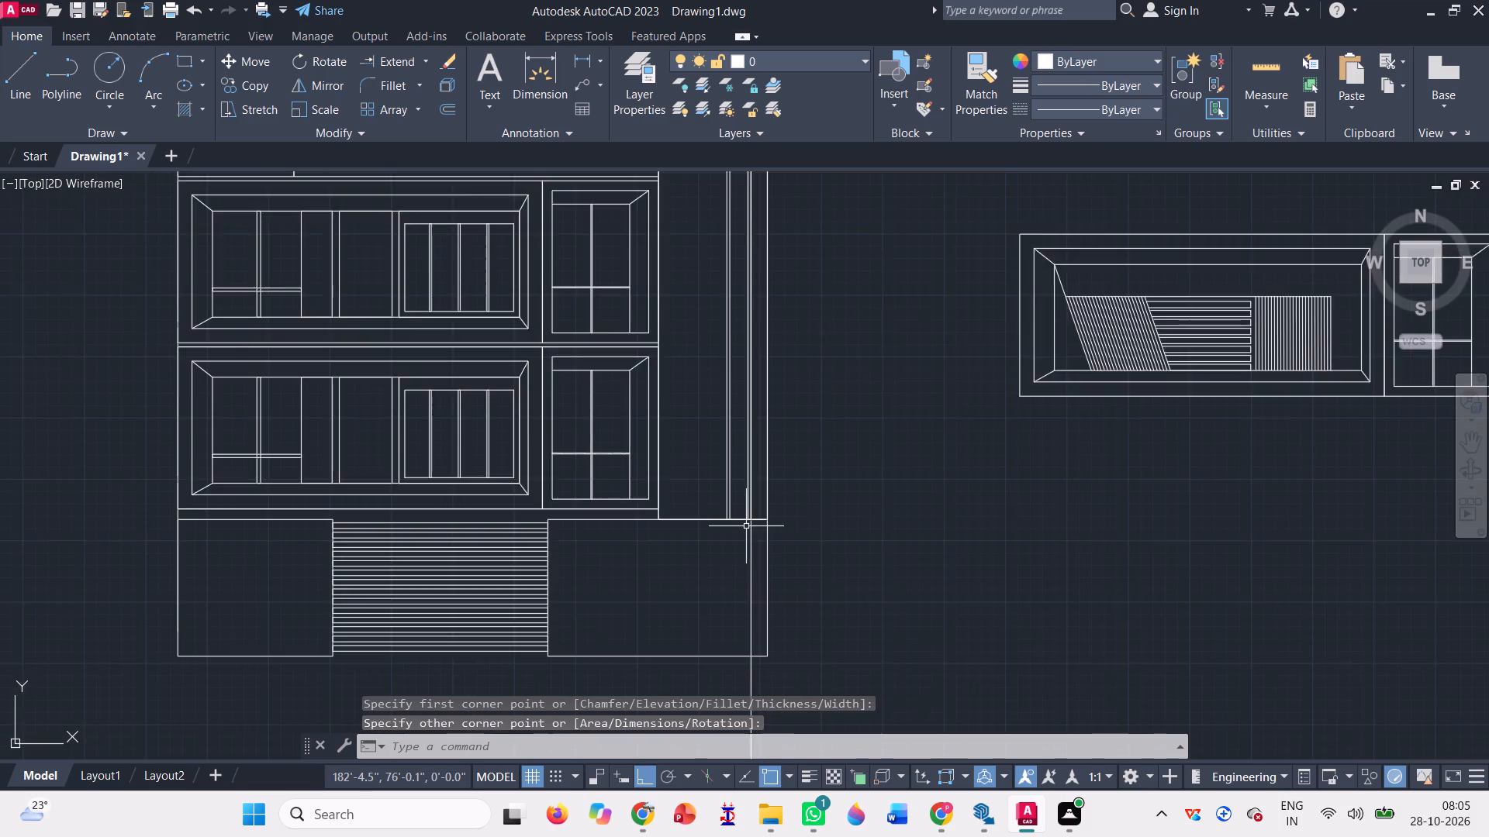
scroll(746, 526, down, 2)
scroll(737, 179, up, 4)
click(852, 414)
click(662, 299)
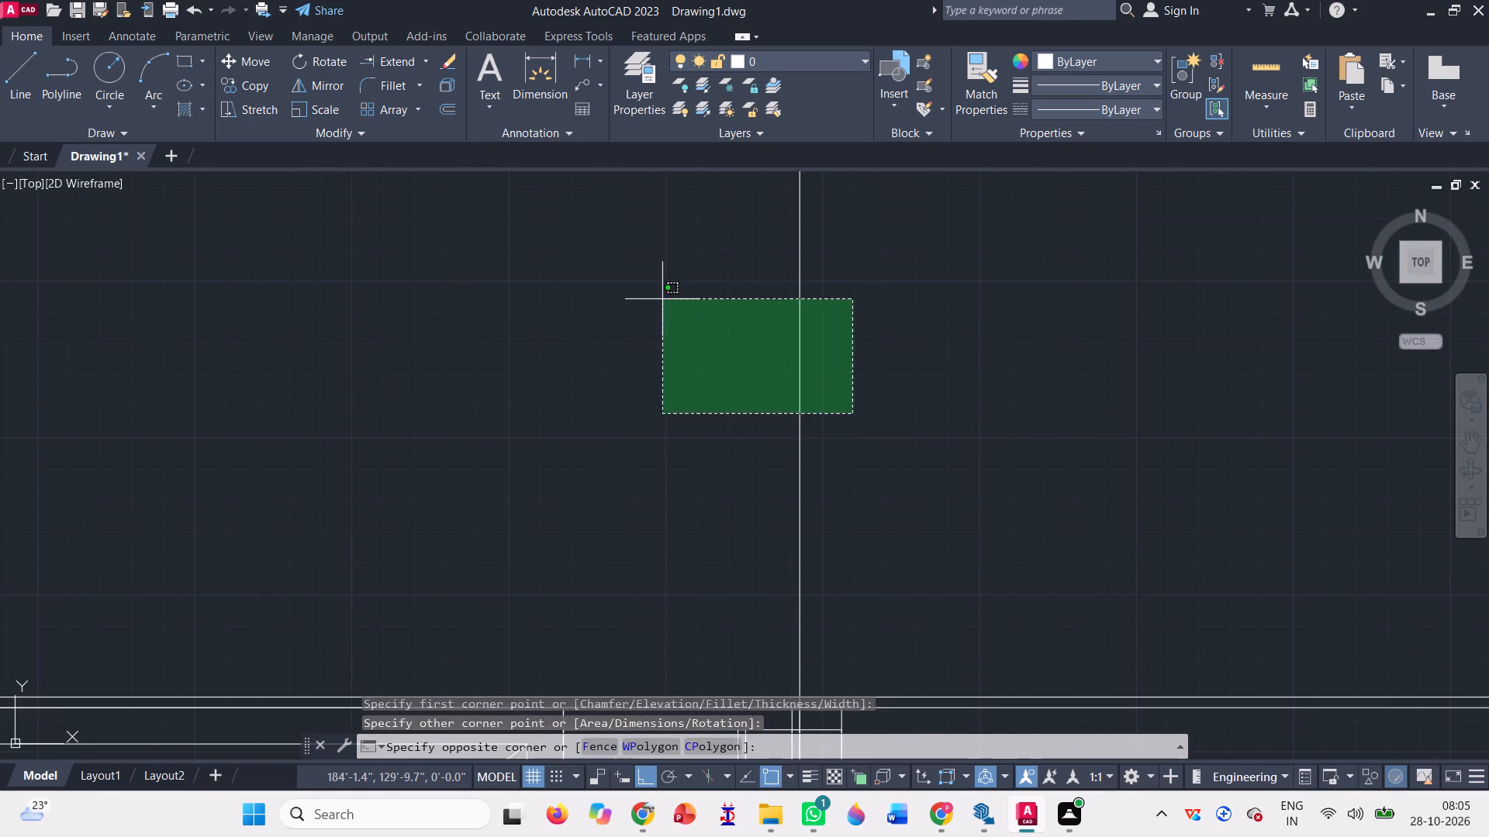
scroll(637, 319, down, 2)
key(c)
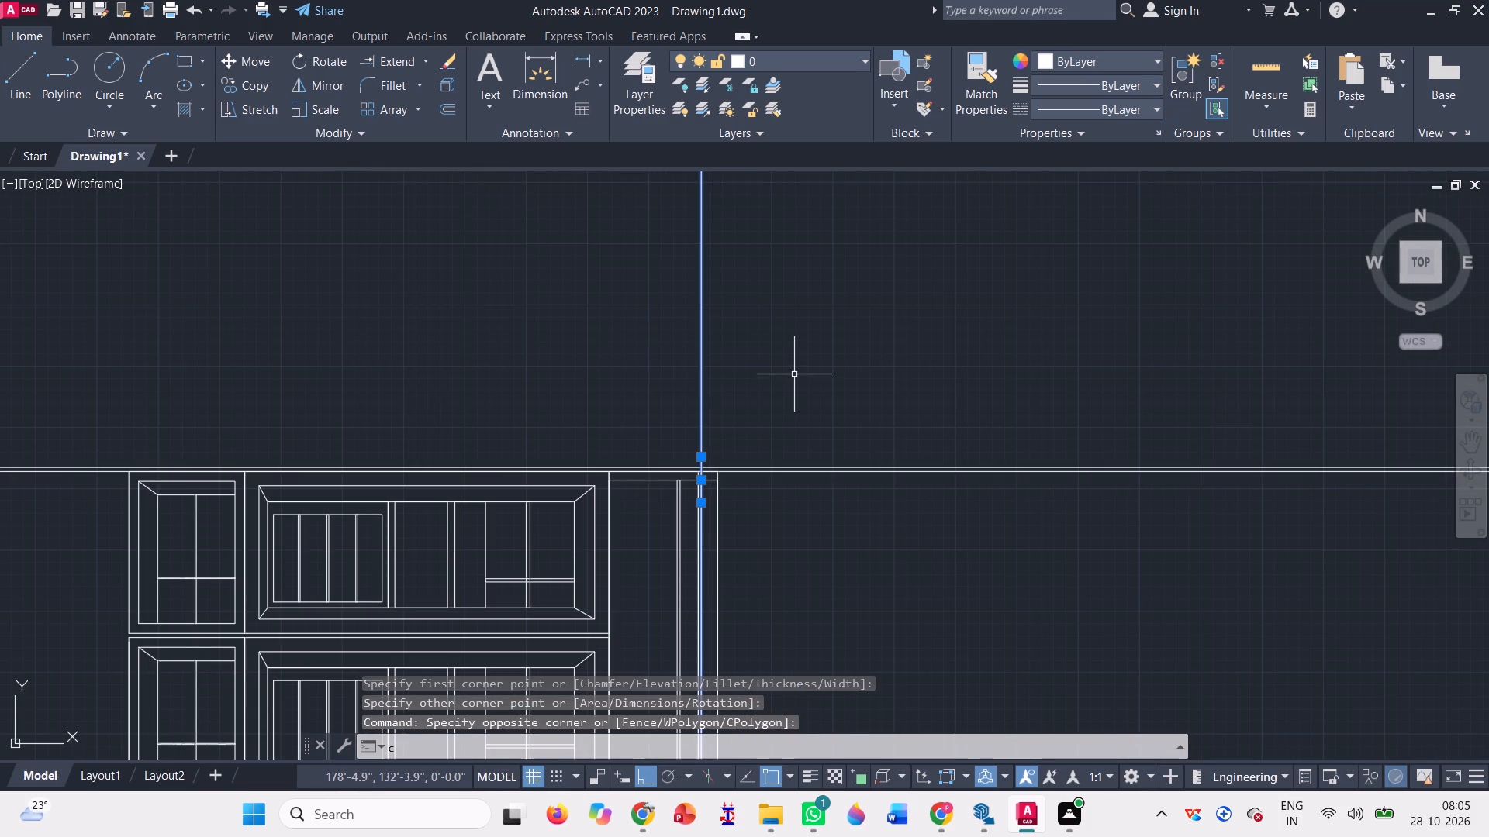
key(BackSpace)
text(m)
key(space)
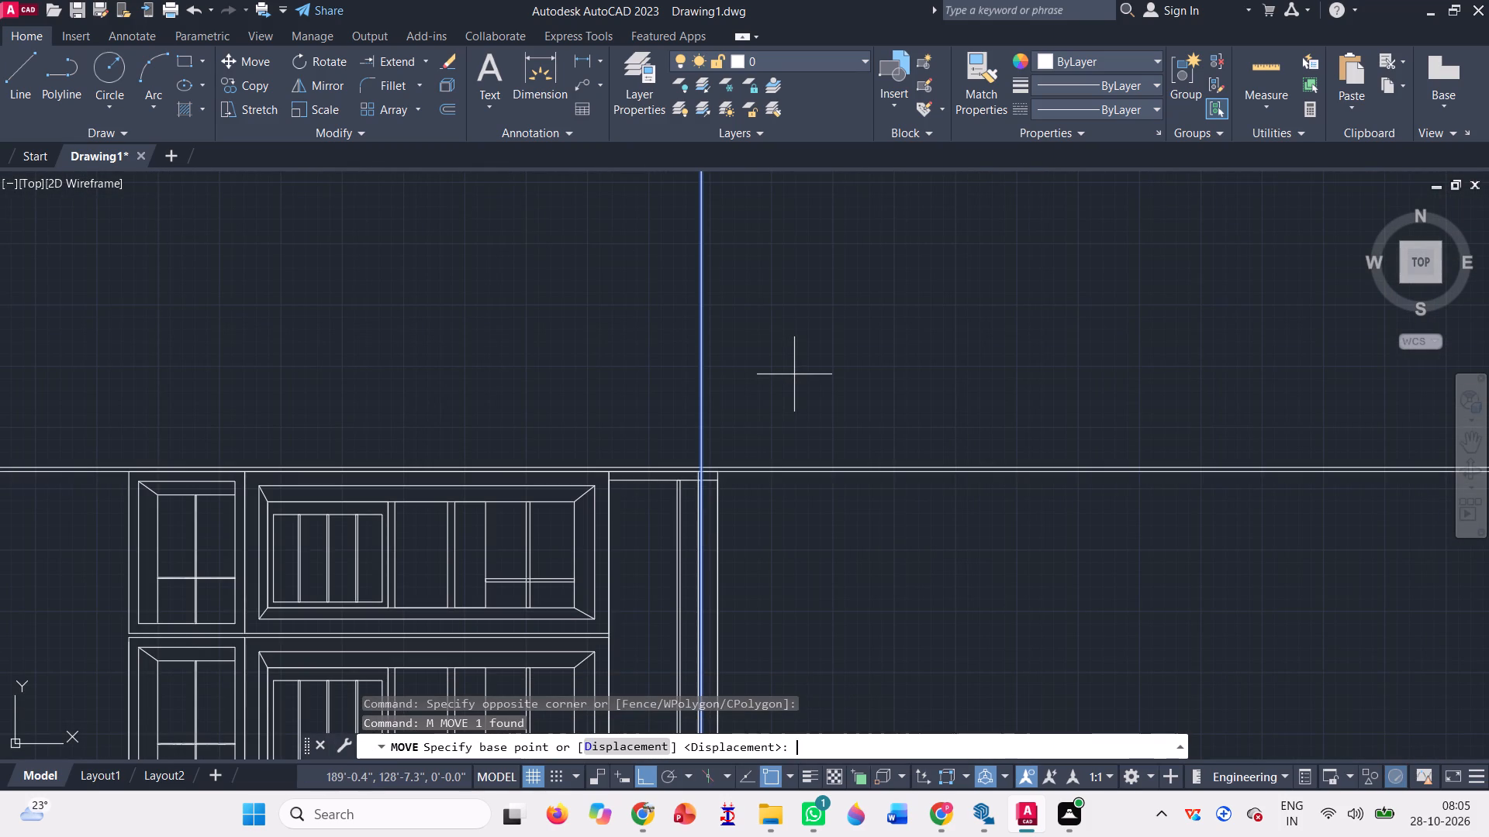
scroll(706, 486, up, 3)
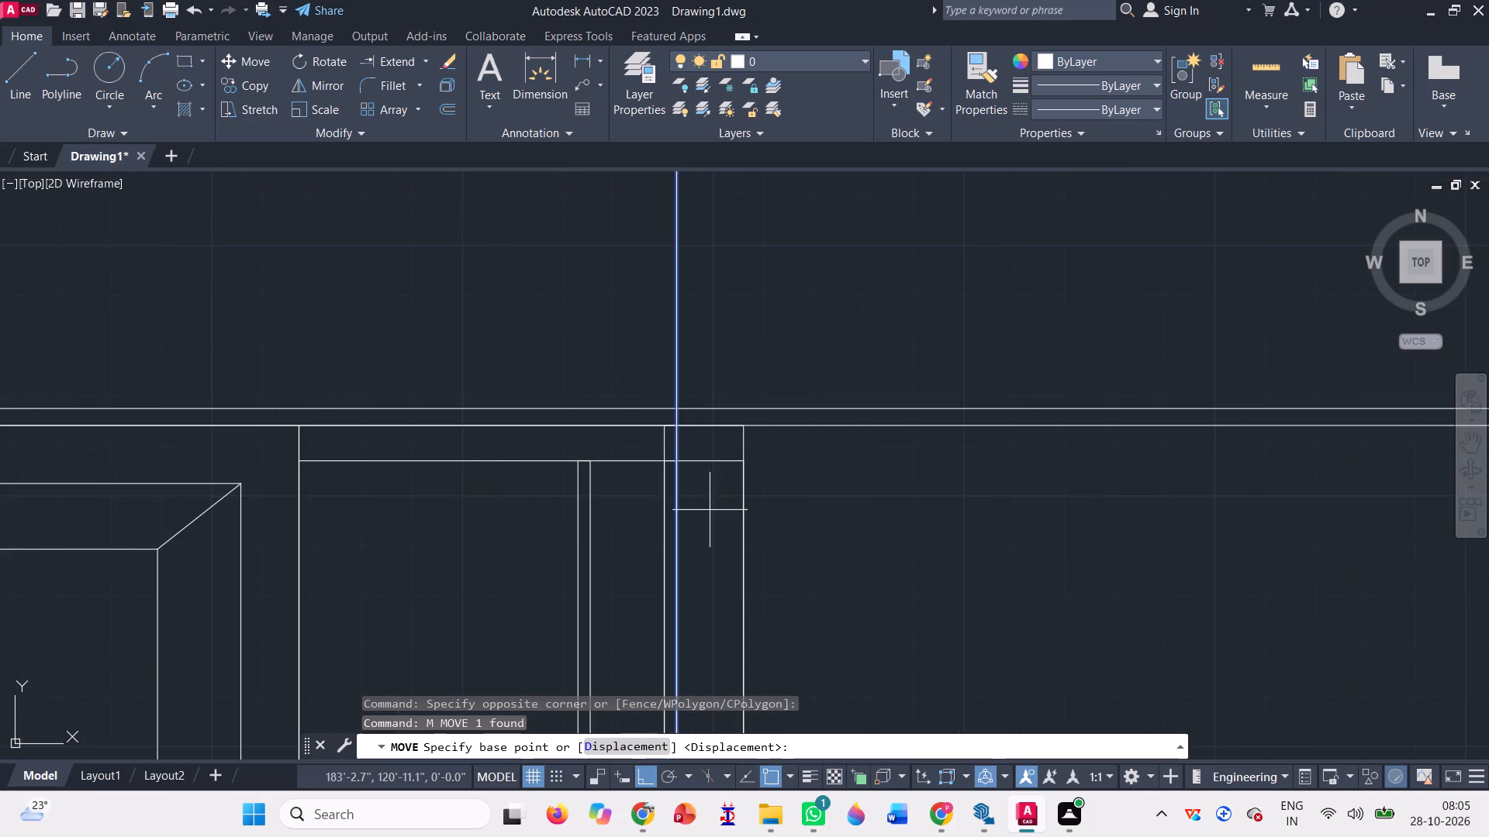
scroll(708, 474, up, 2)
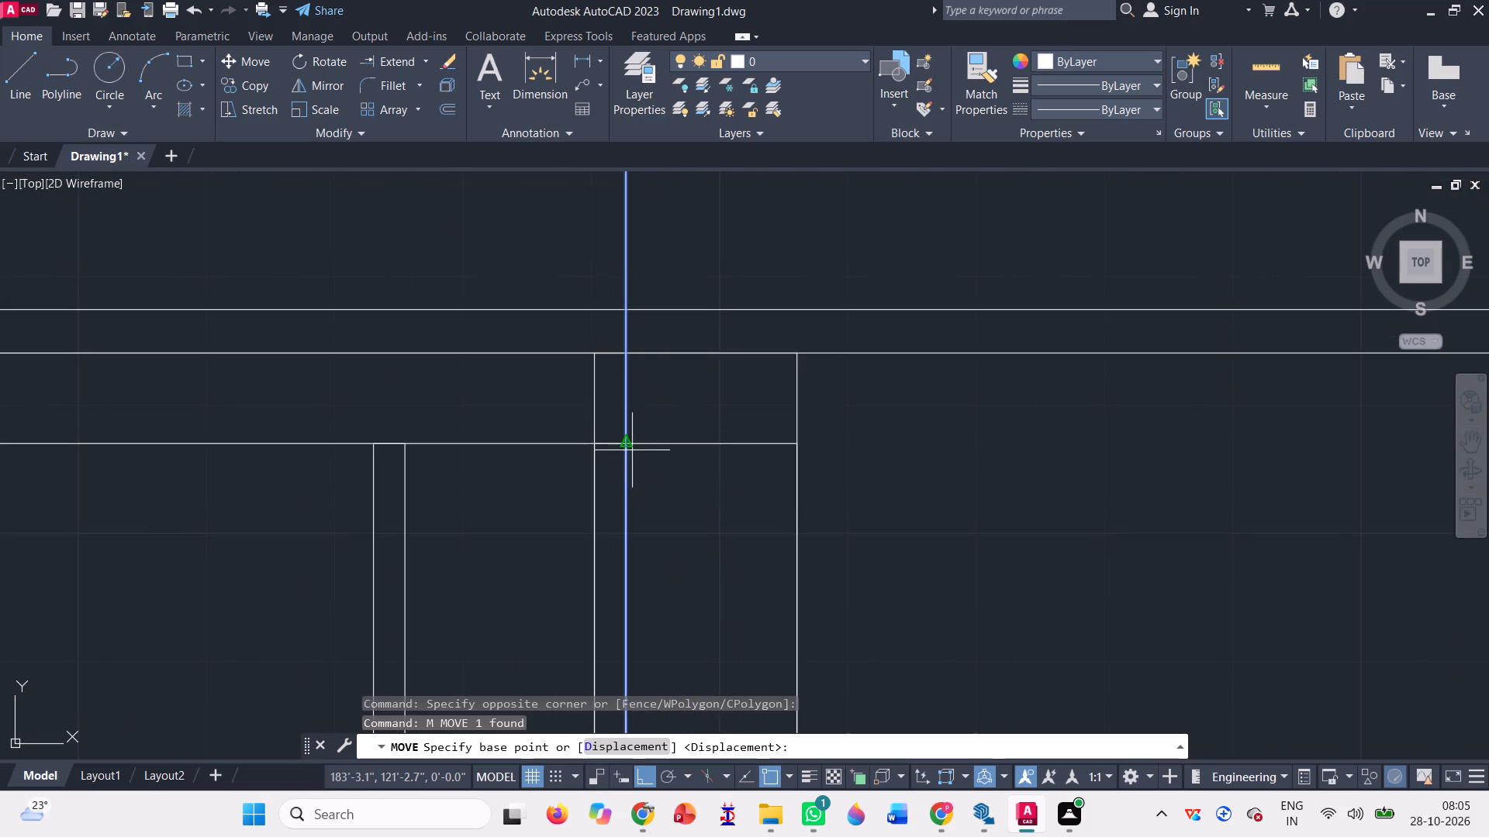
click(626, 446)
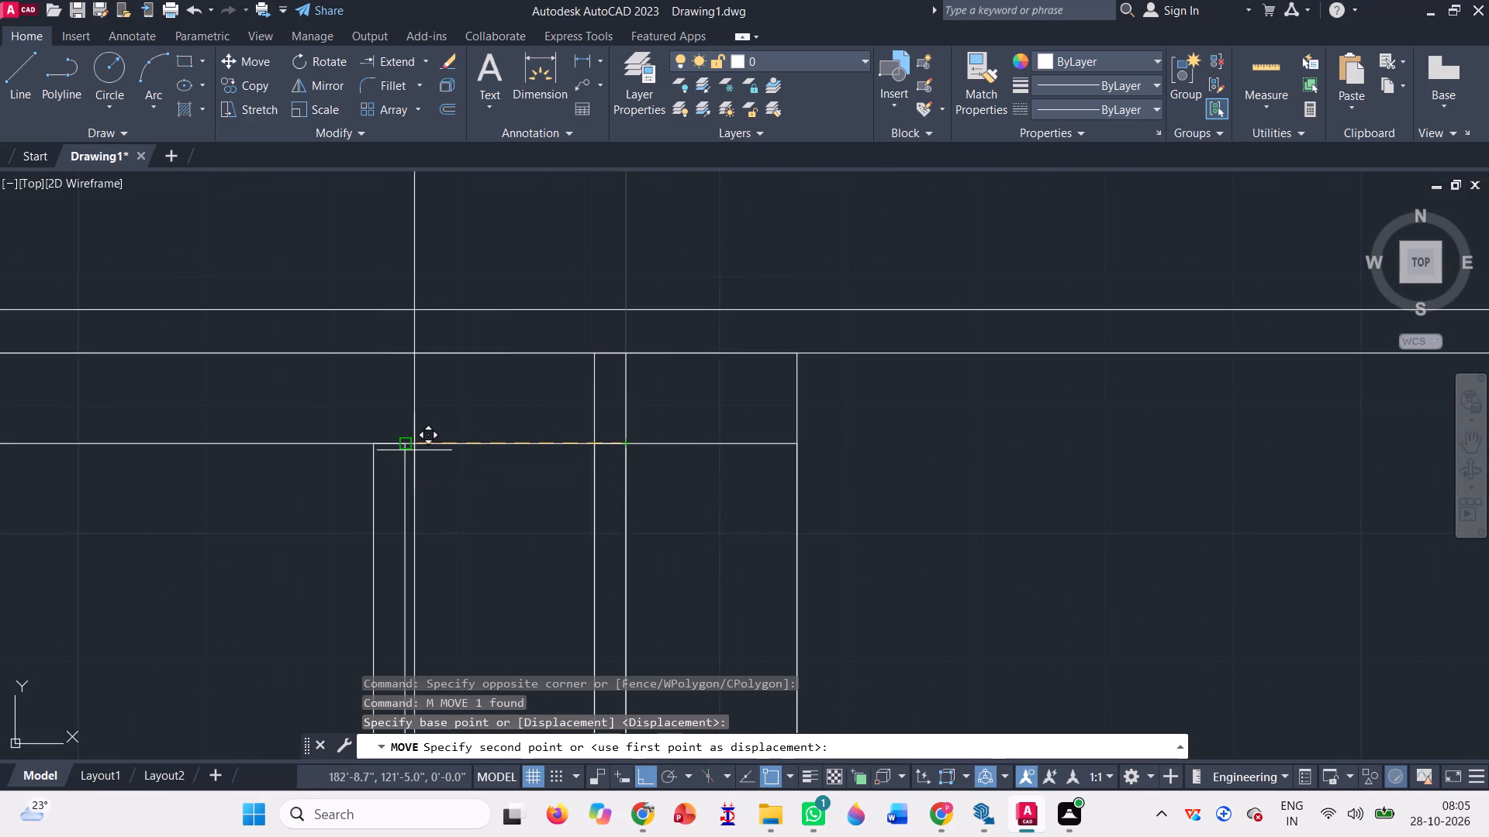
click(406, 445)
Draw a rectangle over the inner narrow band, from the lower roof line to the bottom of the band's west edge.
scroll(847, 400, down, 1)
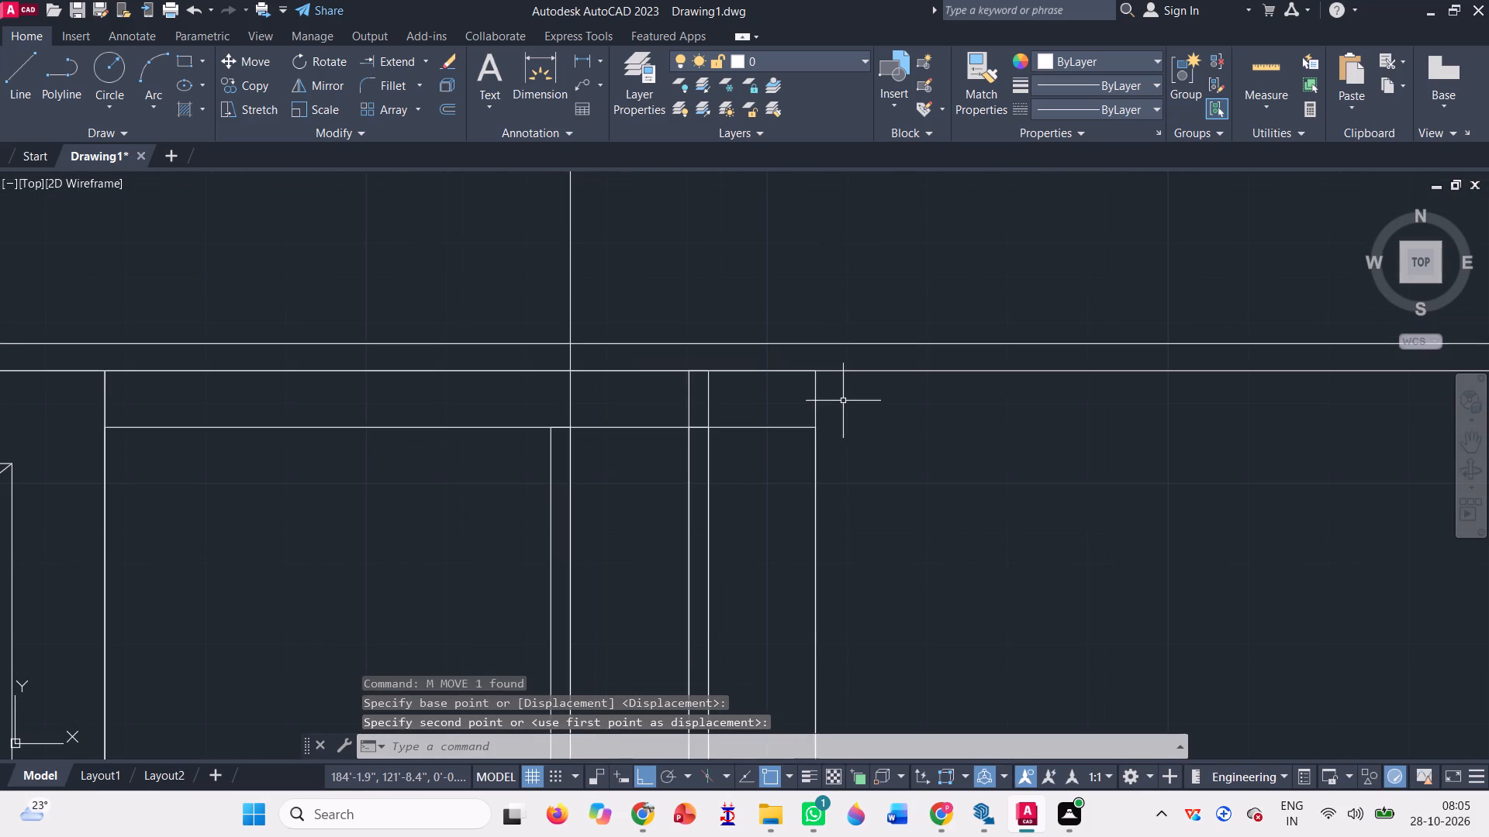
key(space)
scroll(723, 335, down, 1)
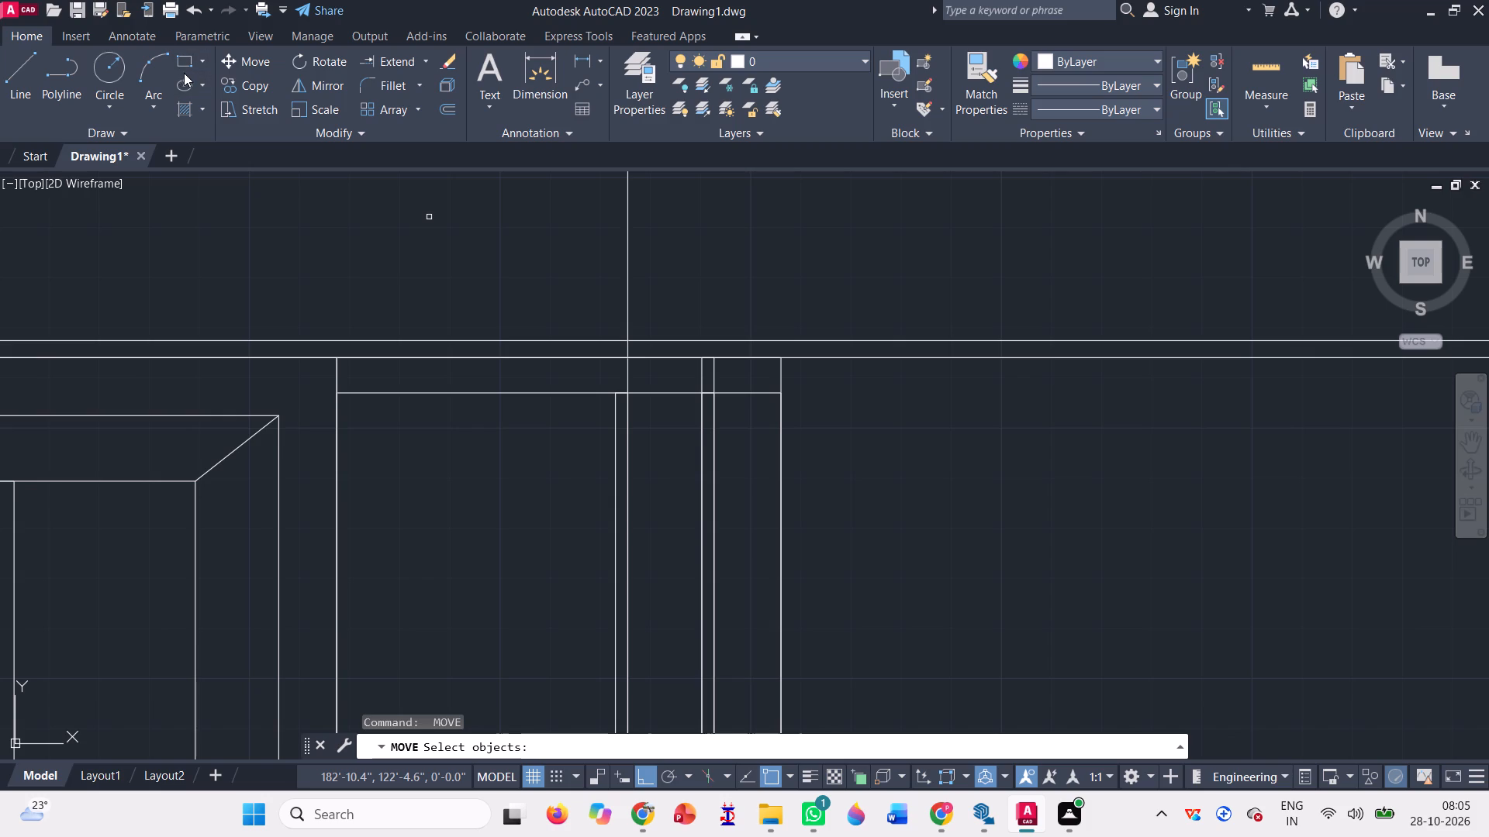
click(185, 65)
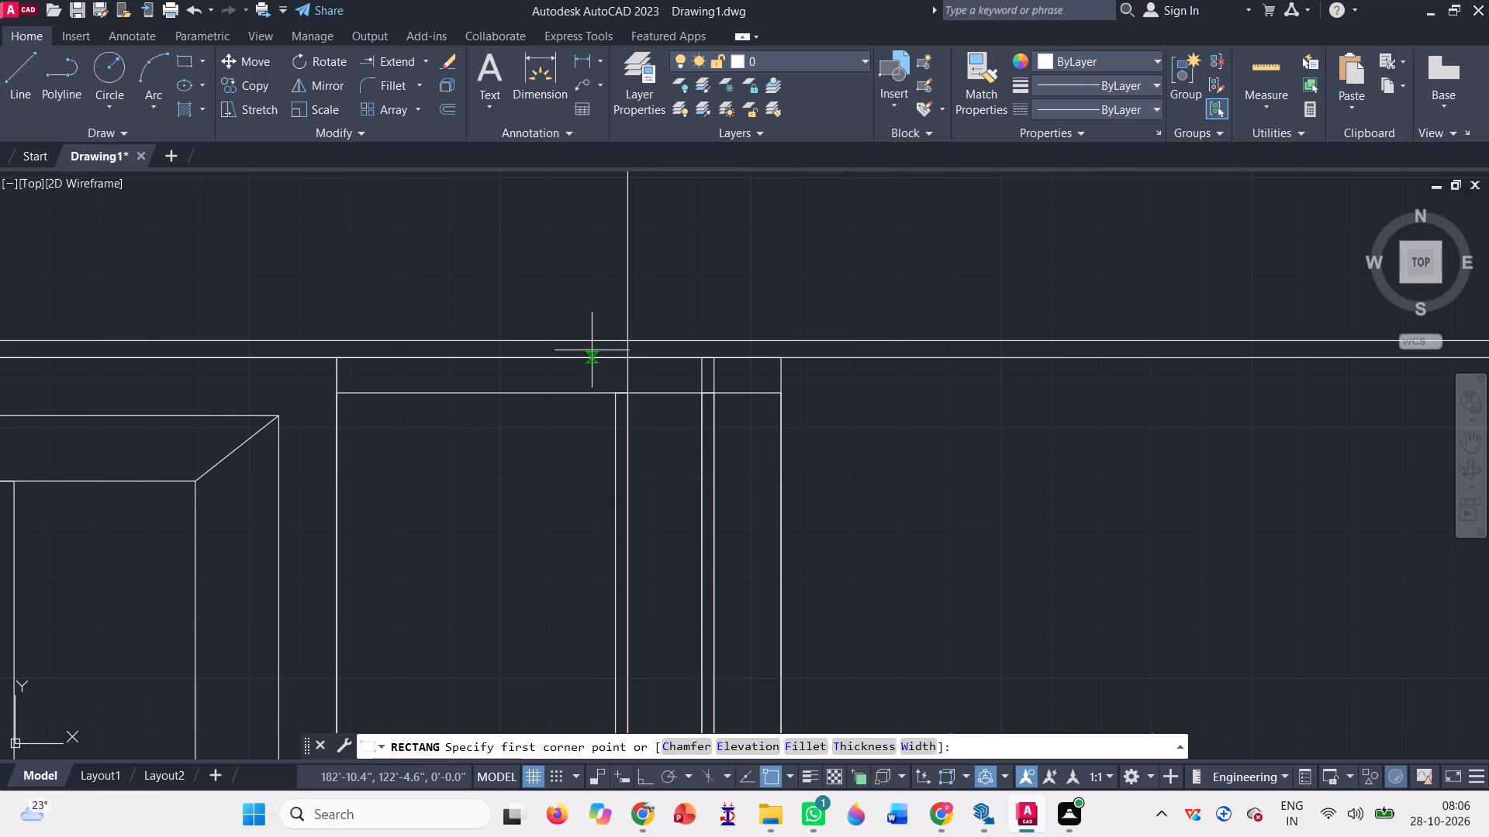
scroll(622, 370, up, 3)
click(641, 310)
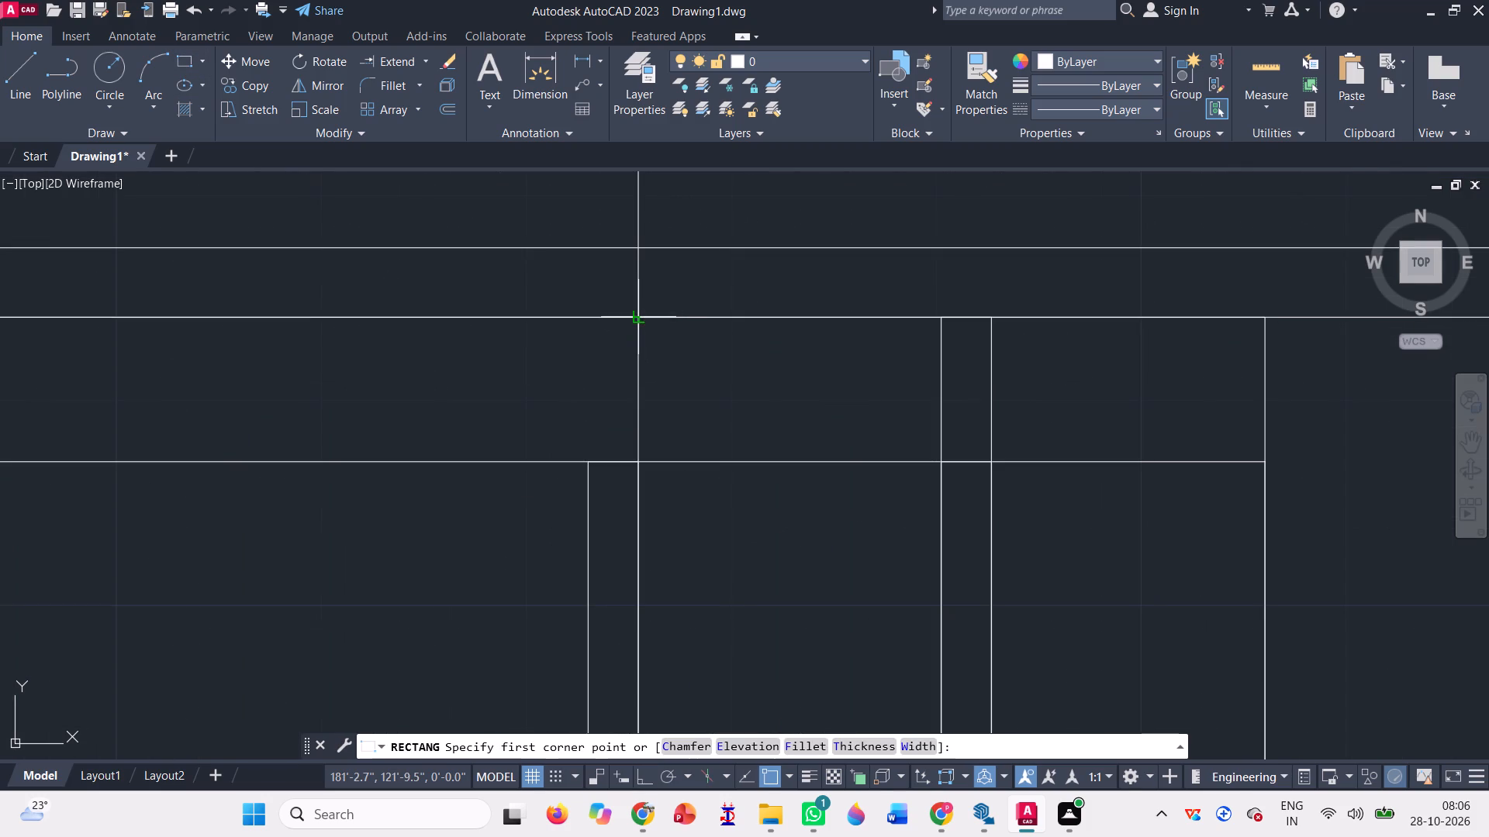
scroll(668, 222, down, 7)
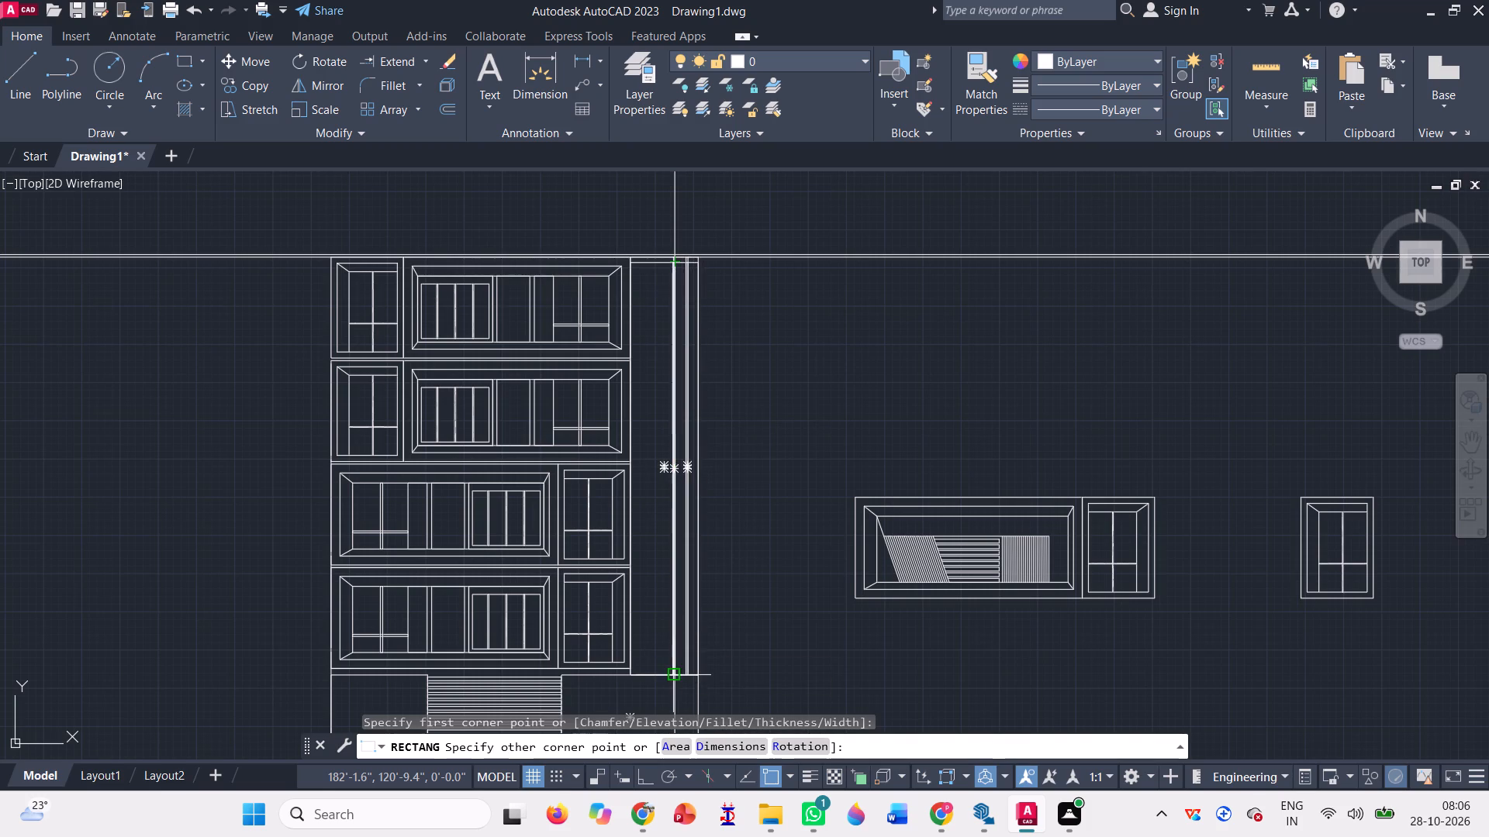
scroll(668, 679, up, 6)
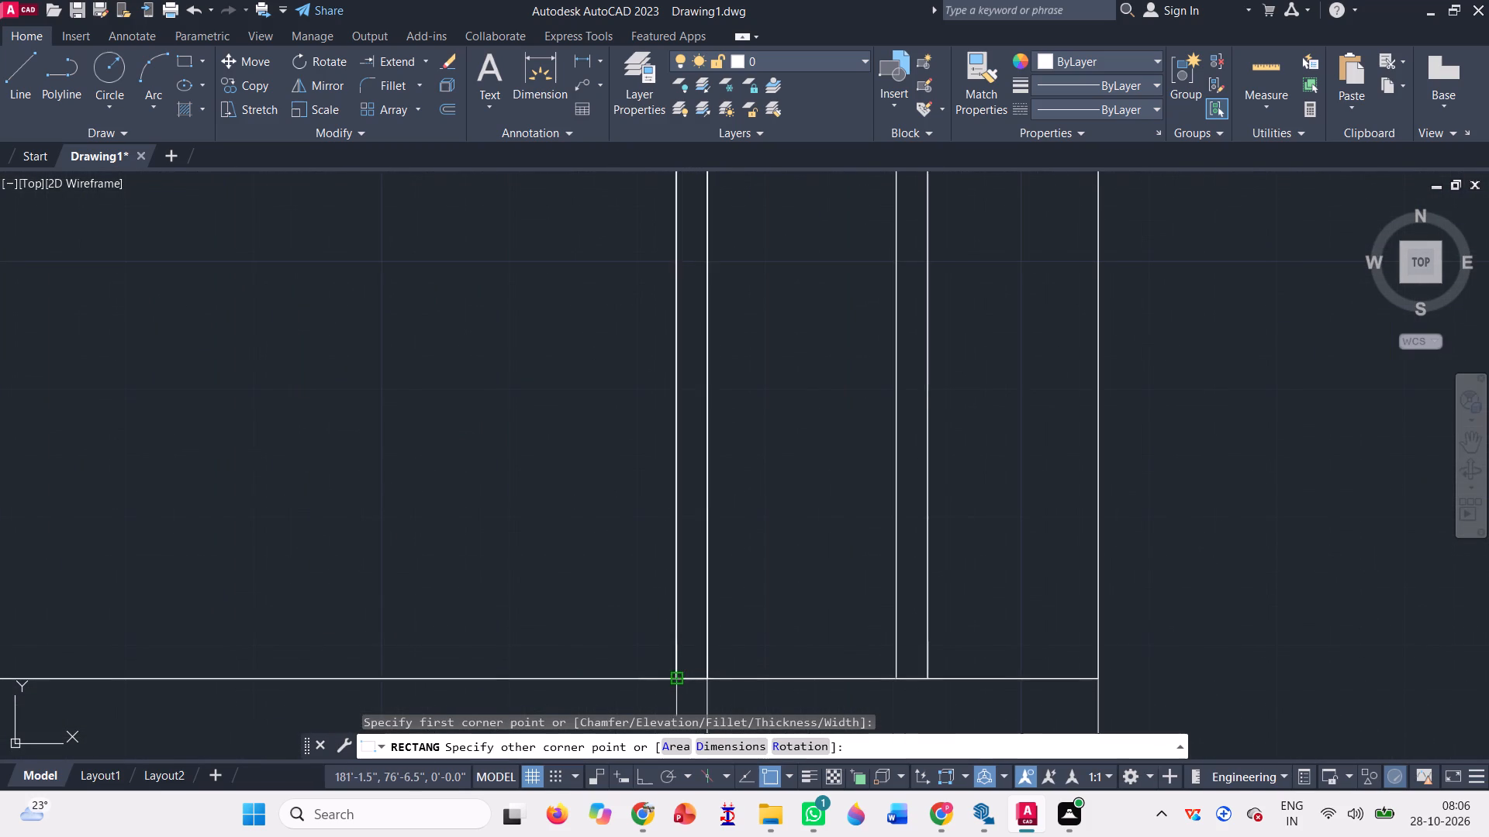
click(679, 678)
Delete the vertical construction line running through the east strip.
scroll(675, 697, down, 7)
scroll(673, 614, down, 3)
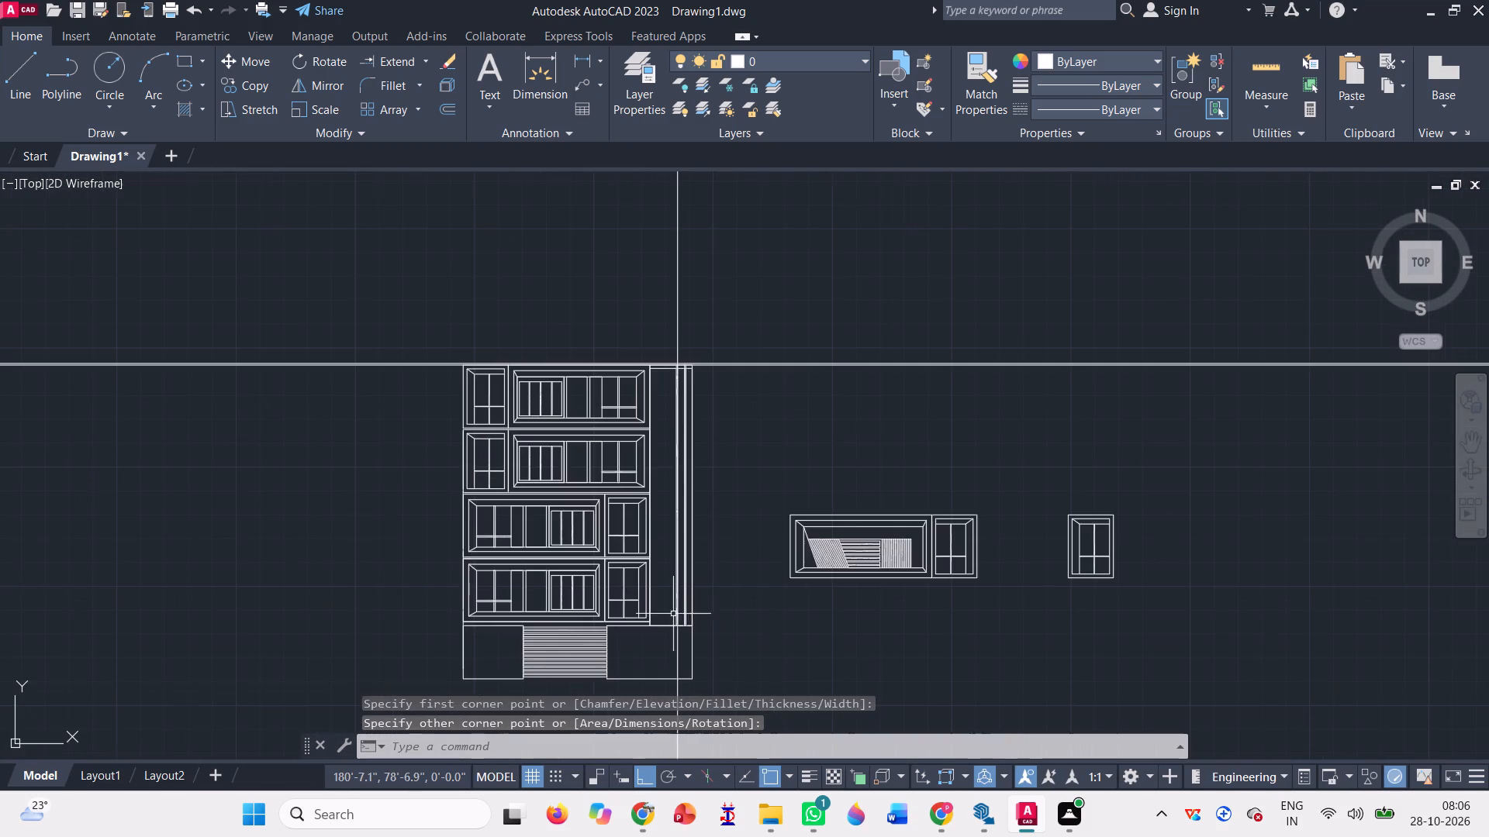
scroll(661, 369, up, 4)
click(765, 284)
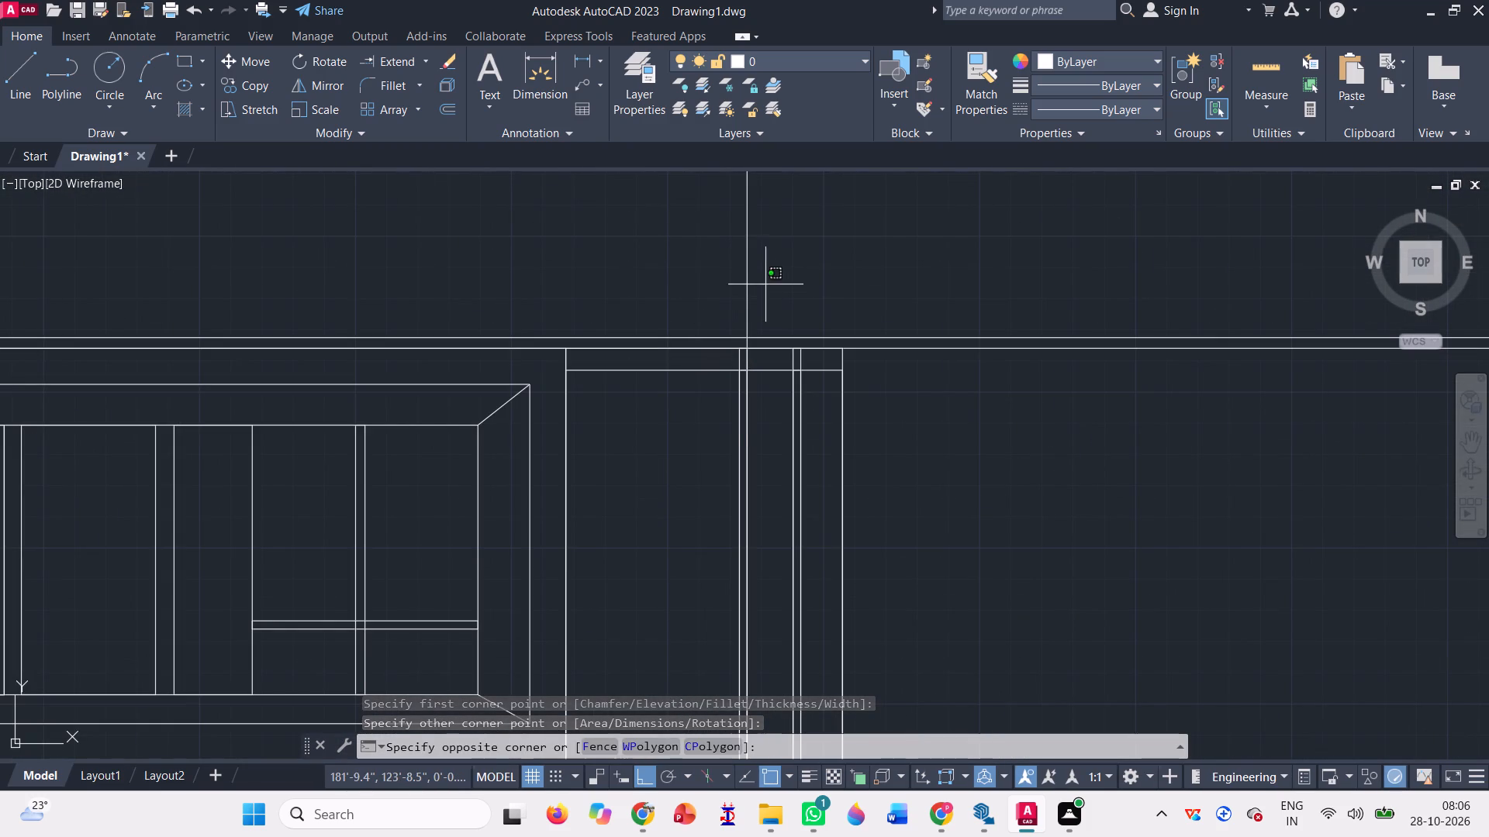
click(731, 260)
key(Delete)
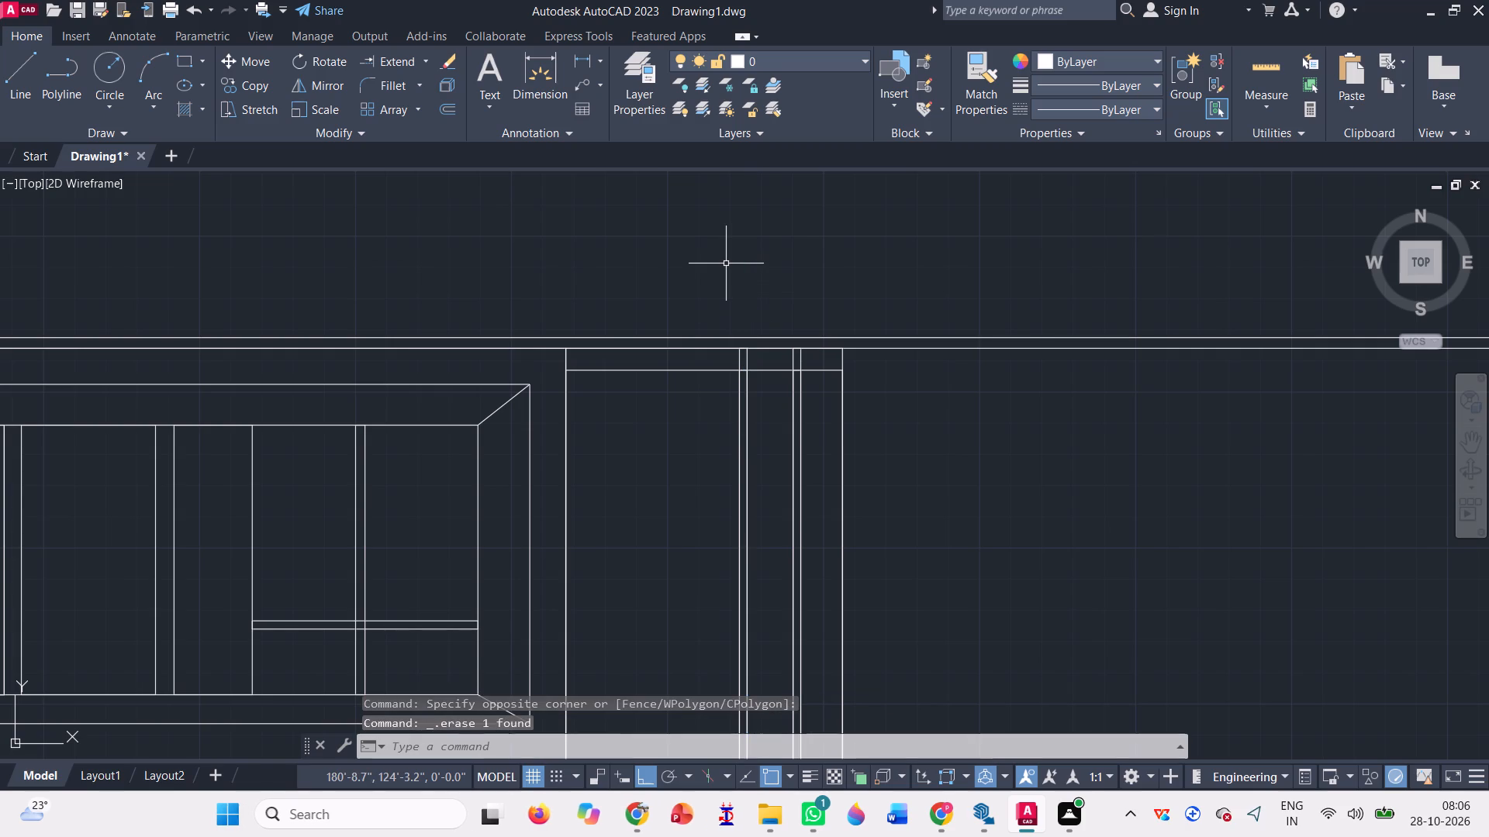
Delete the three old rectangles of the east strip and its two narrow bands that end below the roof line.
scroll(743, 374, up, 6)
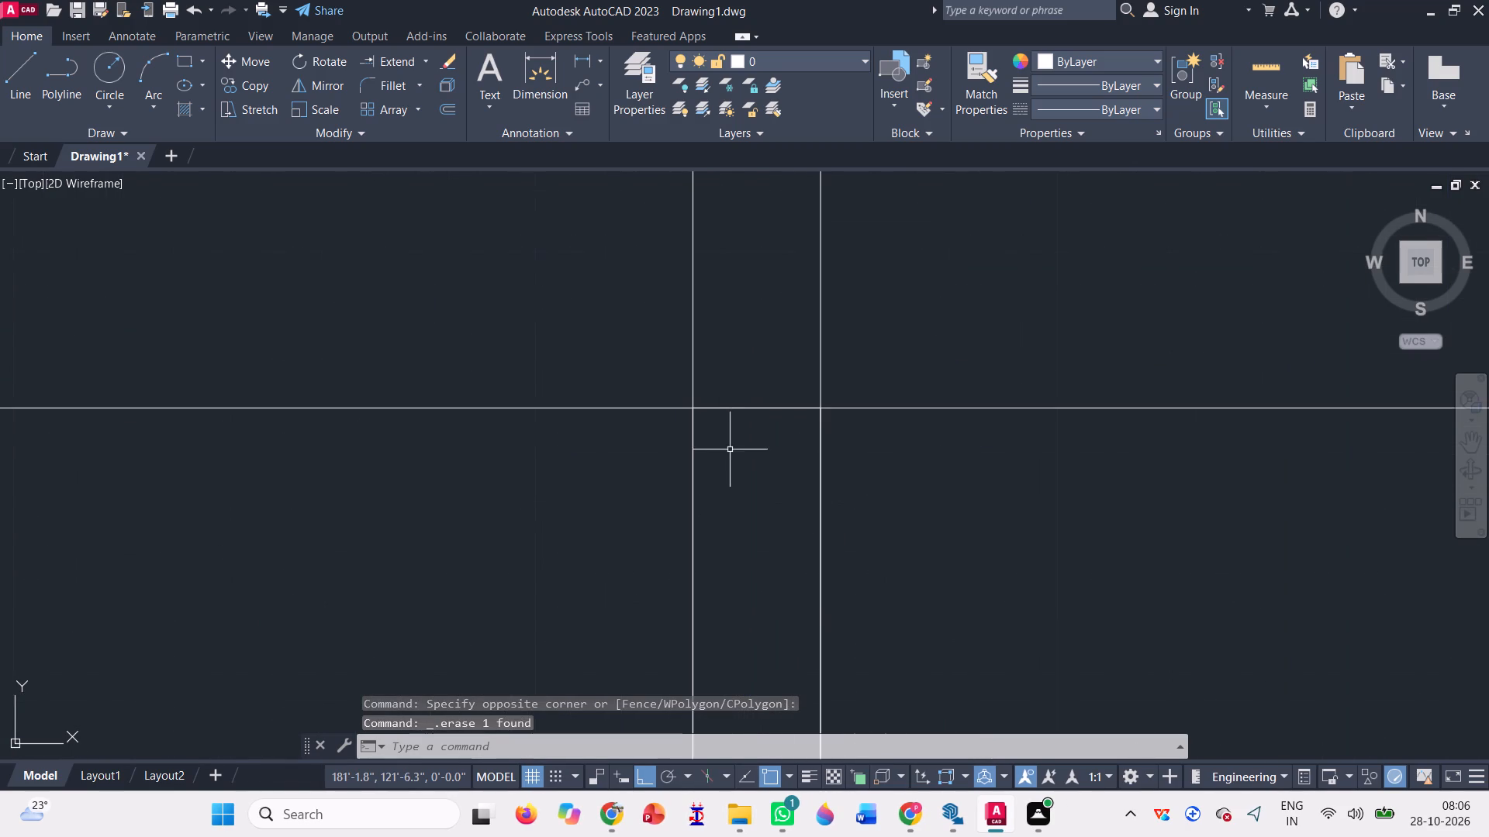
click(757, 439)
click(727, 375)
scroll(727, 371, down, 3)
scroll(962, 360, up, 3)
click(931, 466)
click(914, 406)
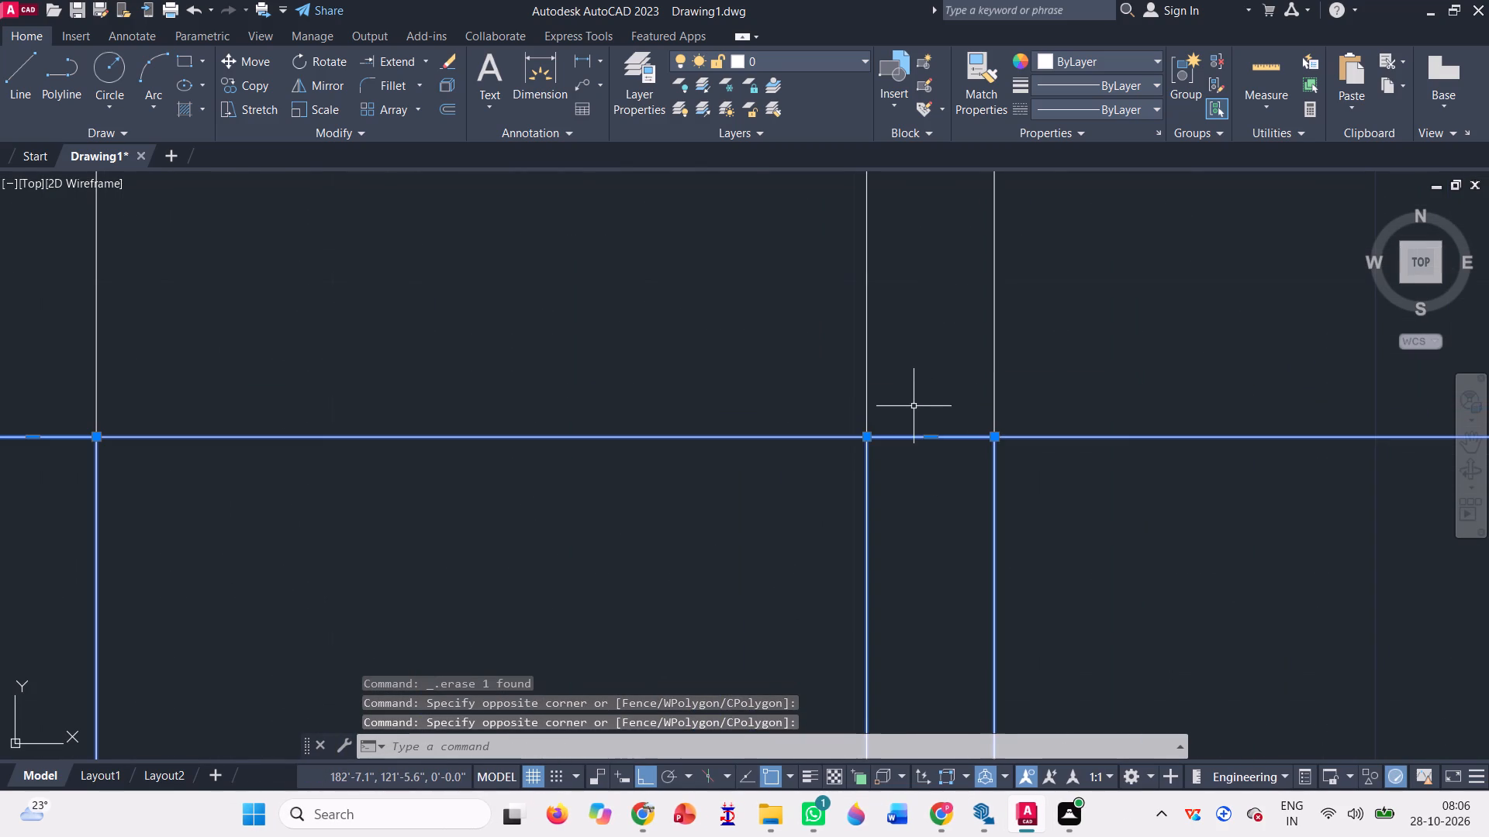
scroll(724, 413, down, 6)
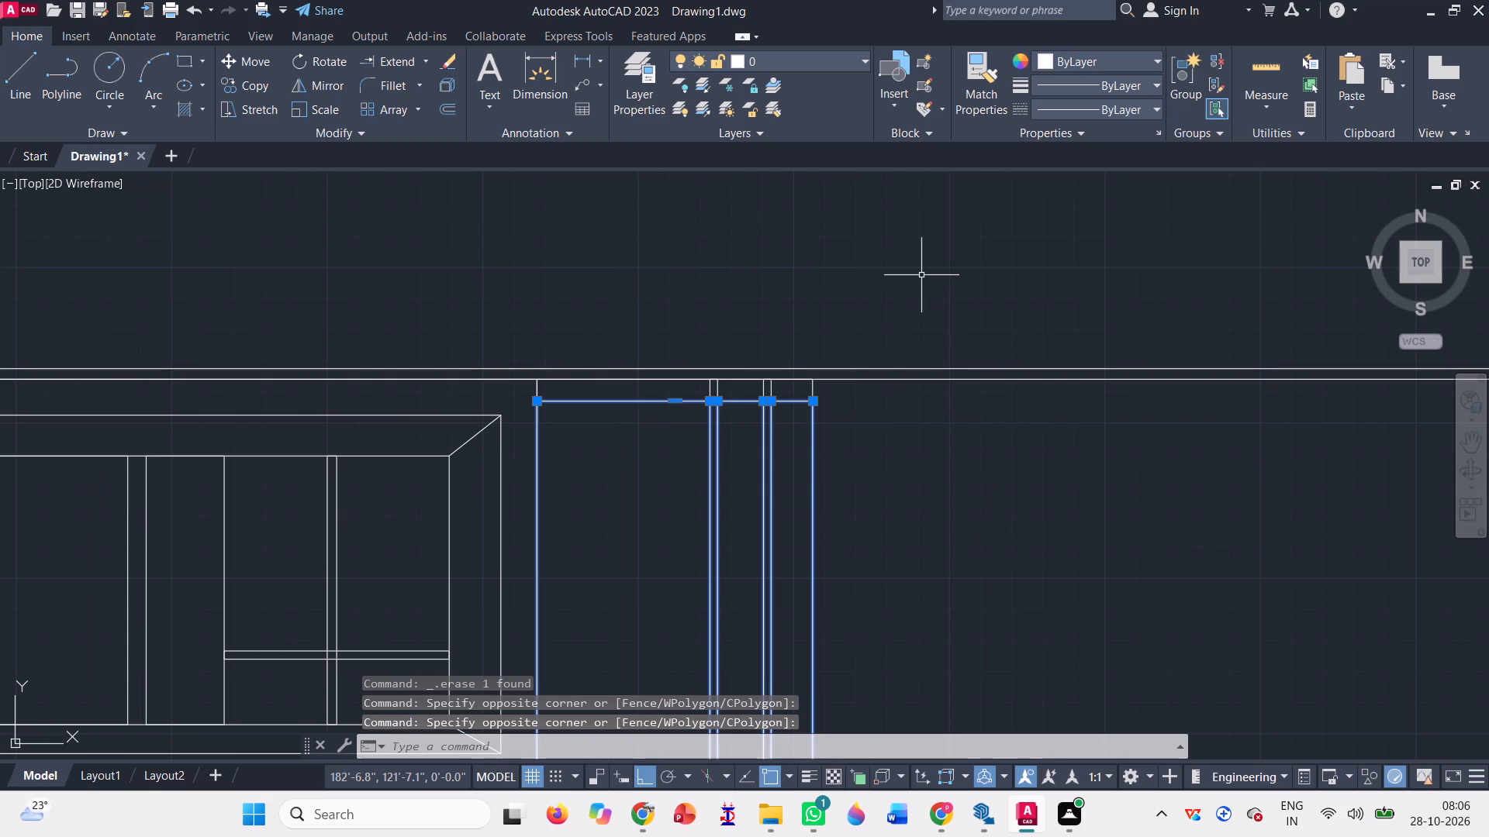
key(Delete)
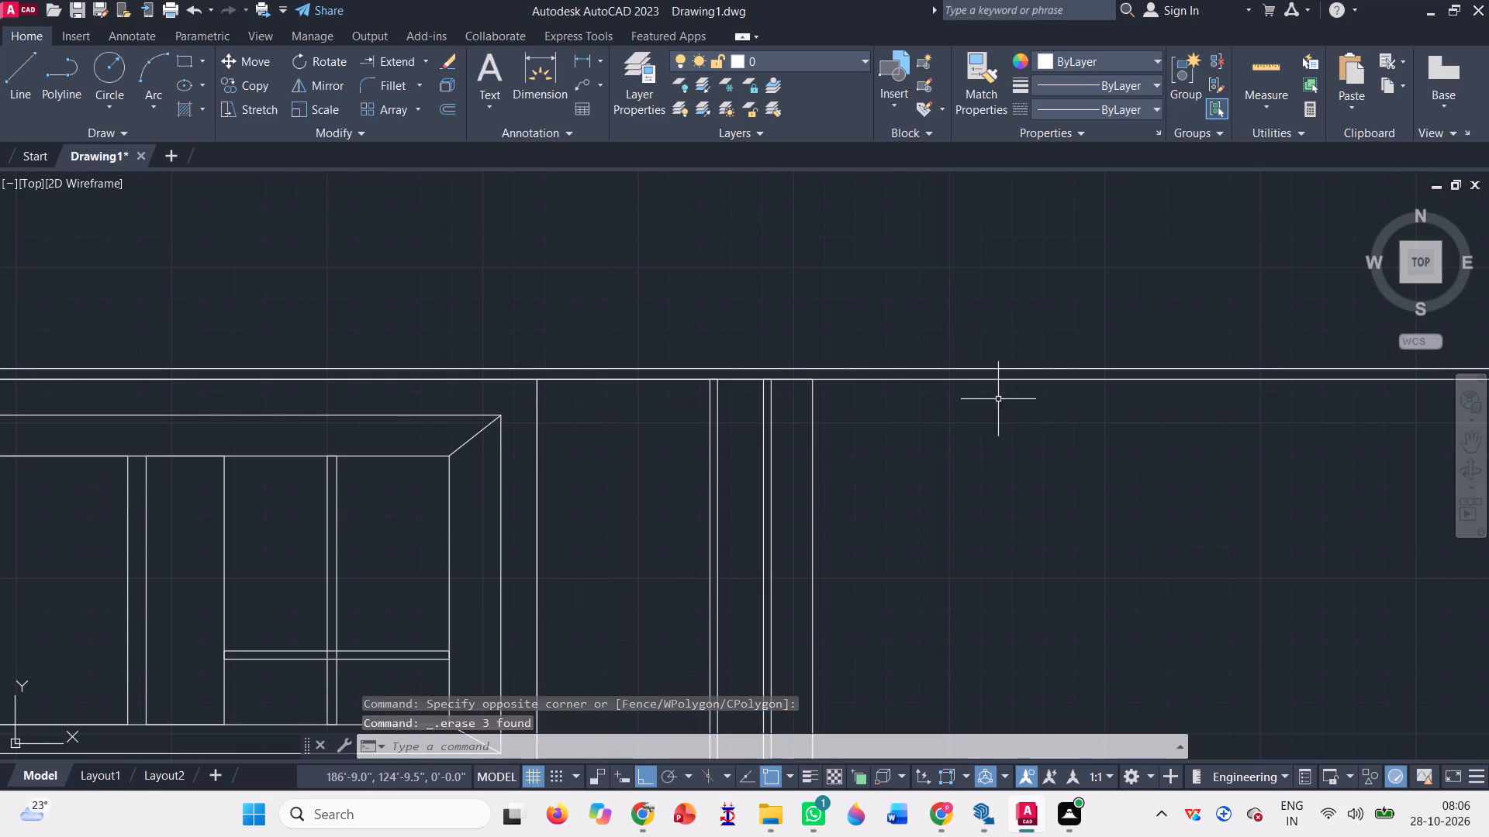
Delete the two horizontal construction lines running along the roof line beyond the building's east edge.
click(997, 399)
click(841, 281)
key(Delete)
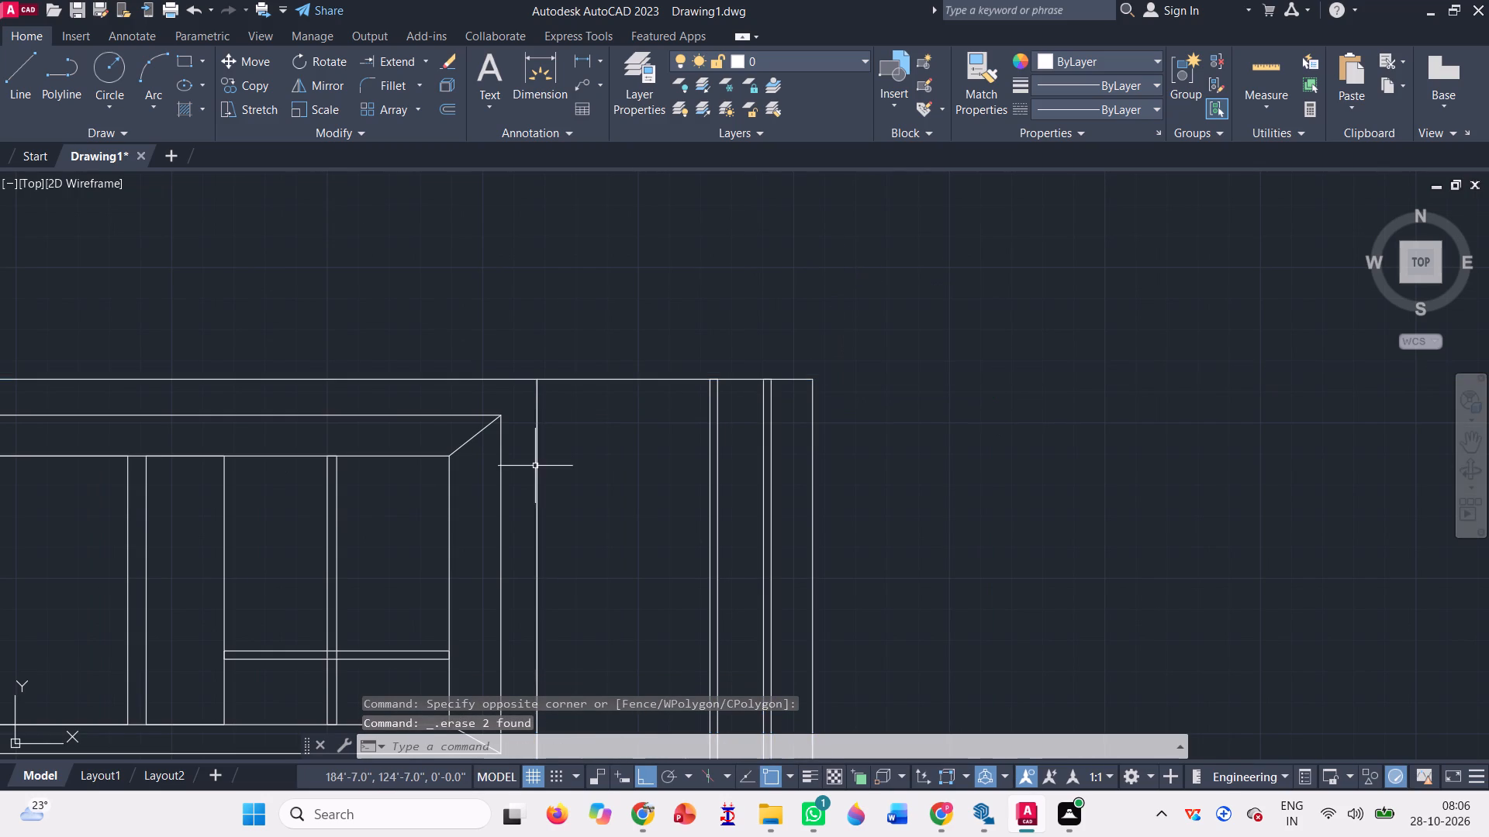
Delete the spare panel and window drawings standing east of the building elevation.
scroll(679, 405, down, 2)
scroll(546, 300, down, 2)
scroll(693, 374, down, 1)
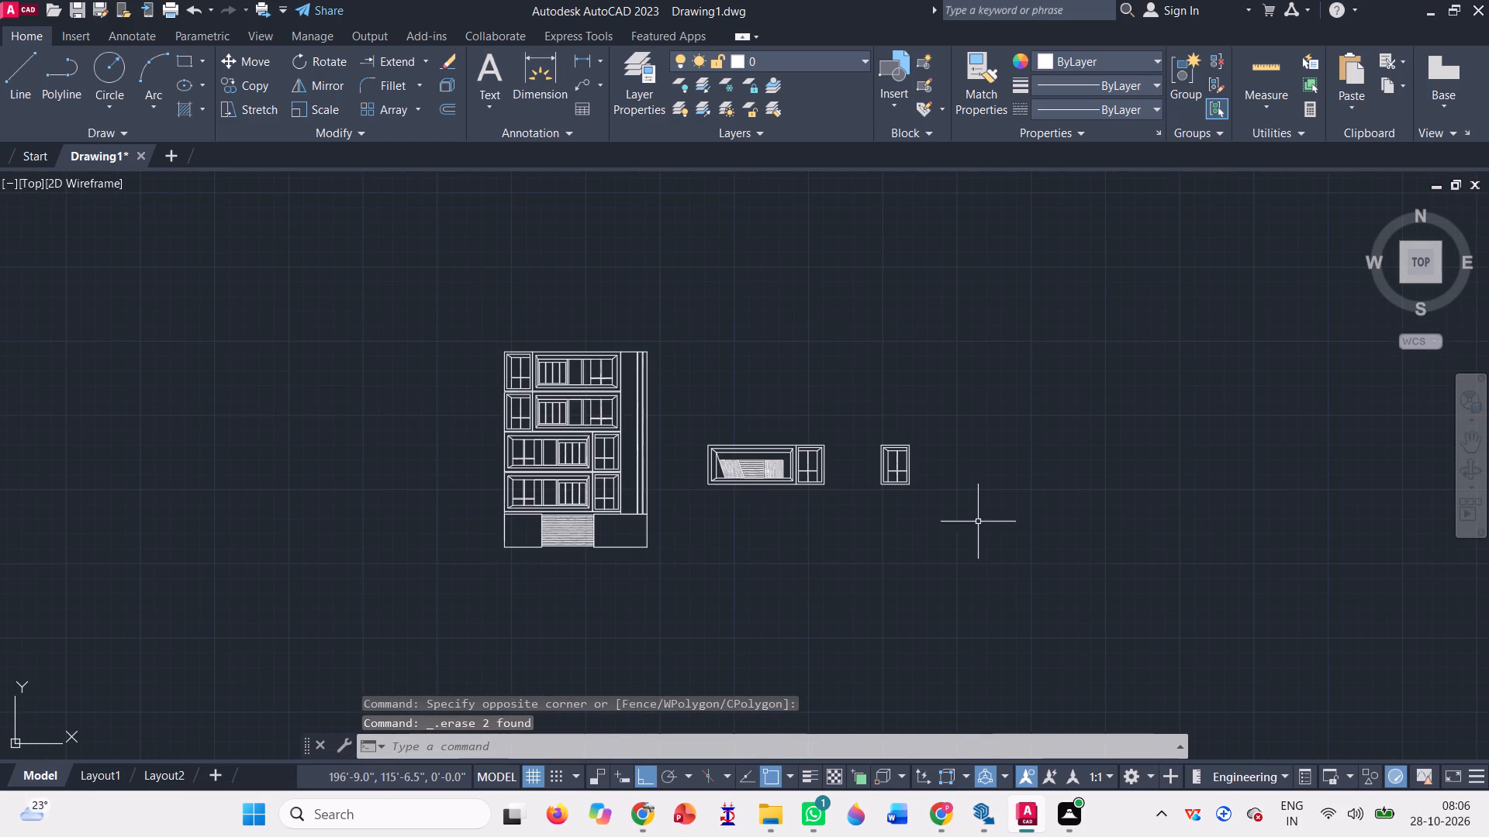
click(1004, 529)
click(665, 363)
key(Delete)
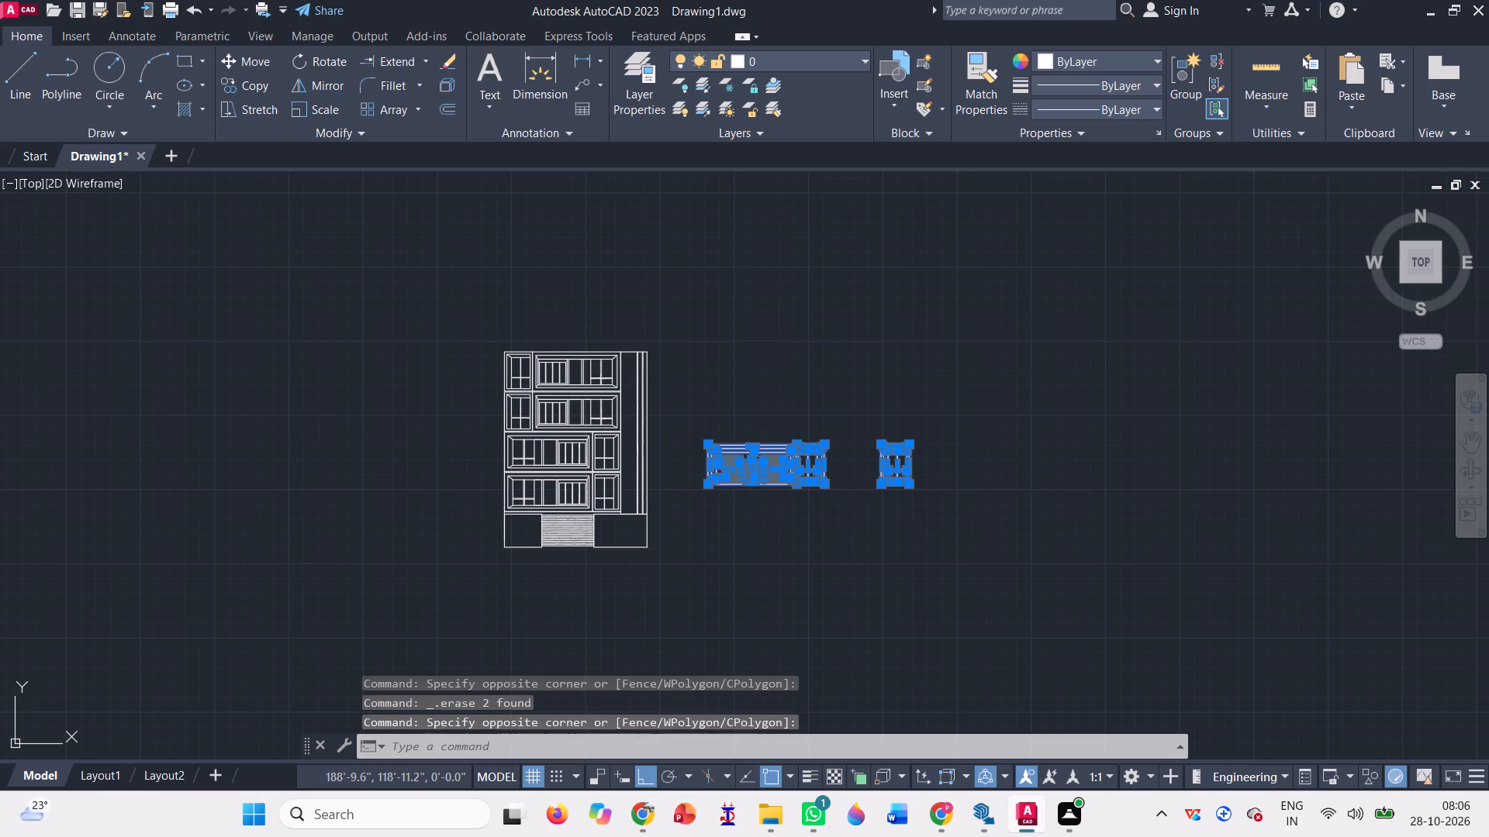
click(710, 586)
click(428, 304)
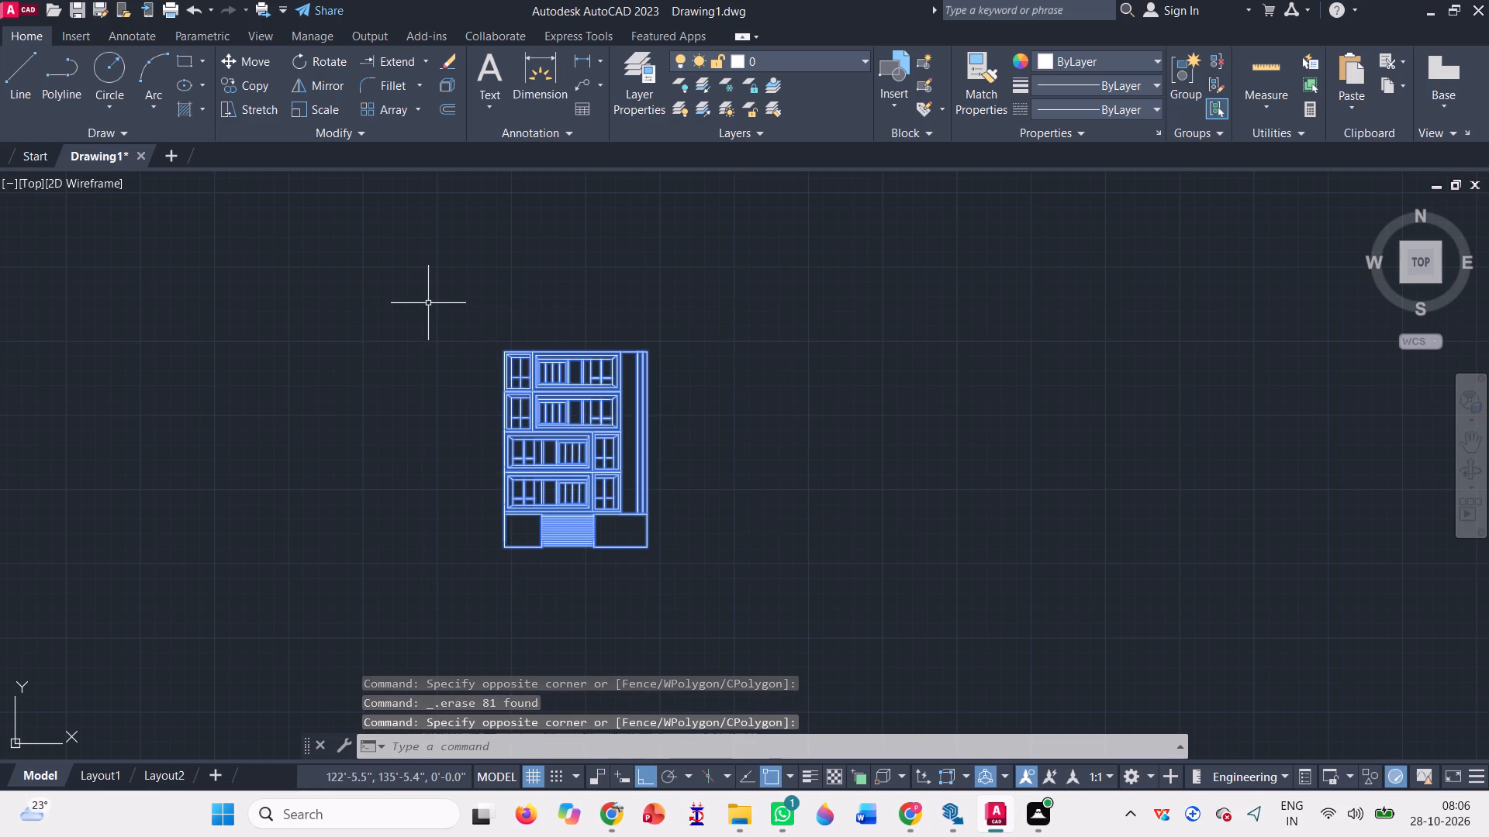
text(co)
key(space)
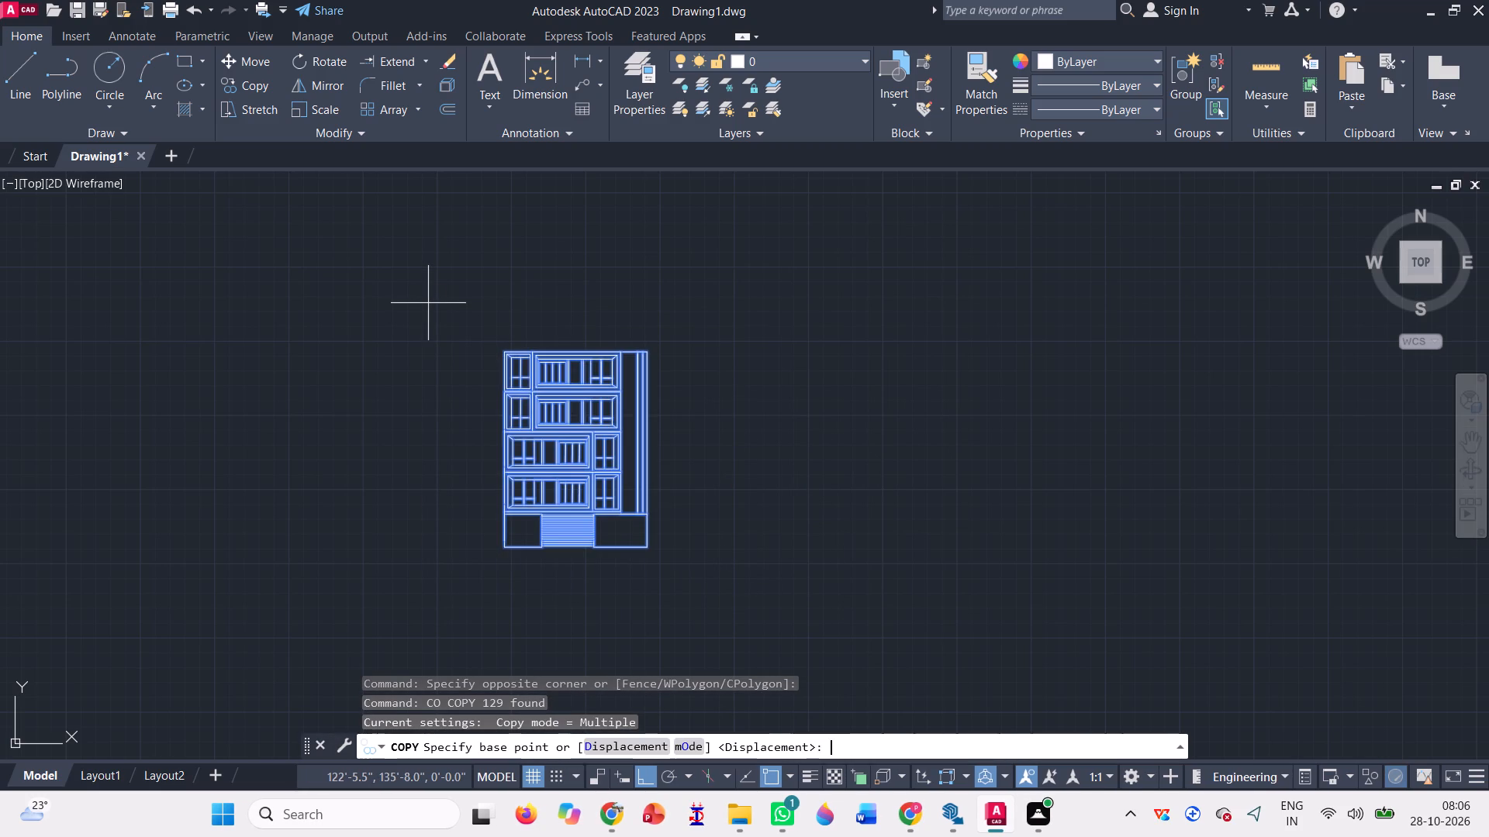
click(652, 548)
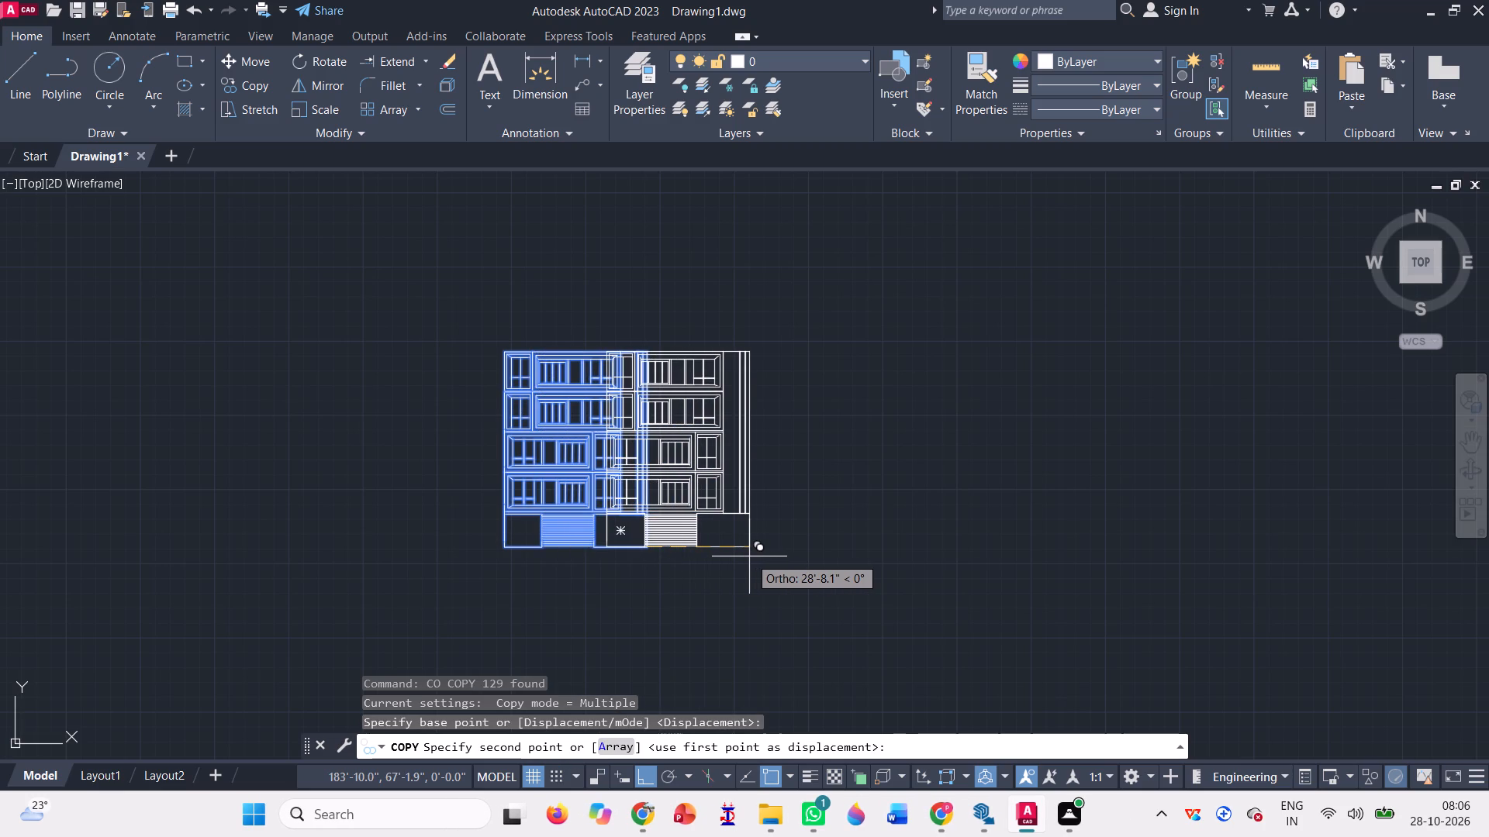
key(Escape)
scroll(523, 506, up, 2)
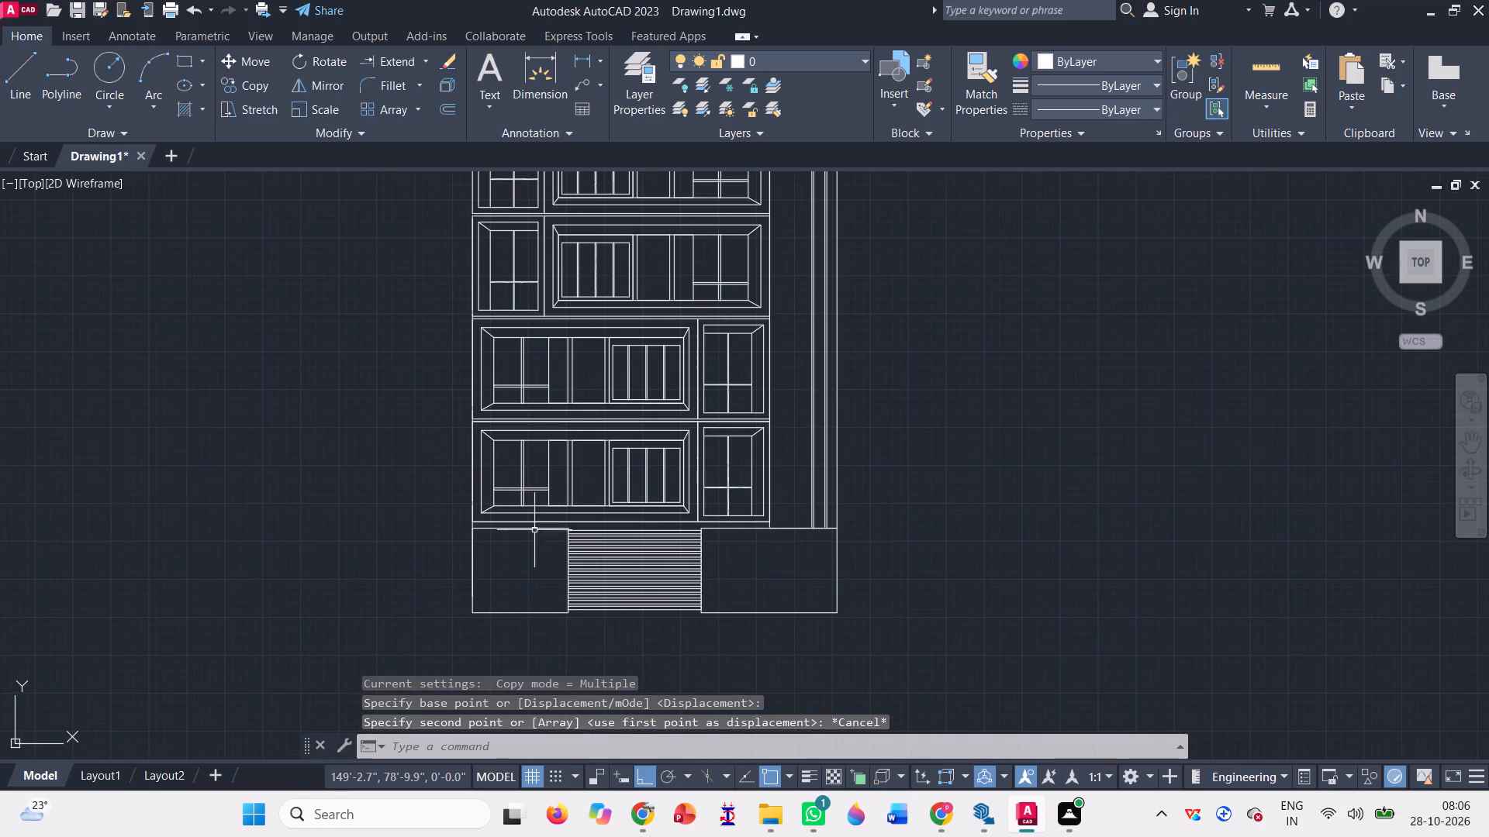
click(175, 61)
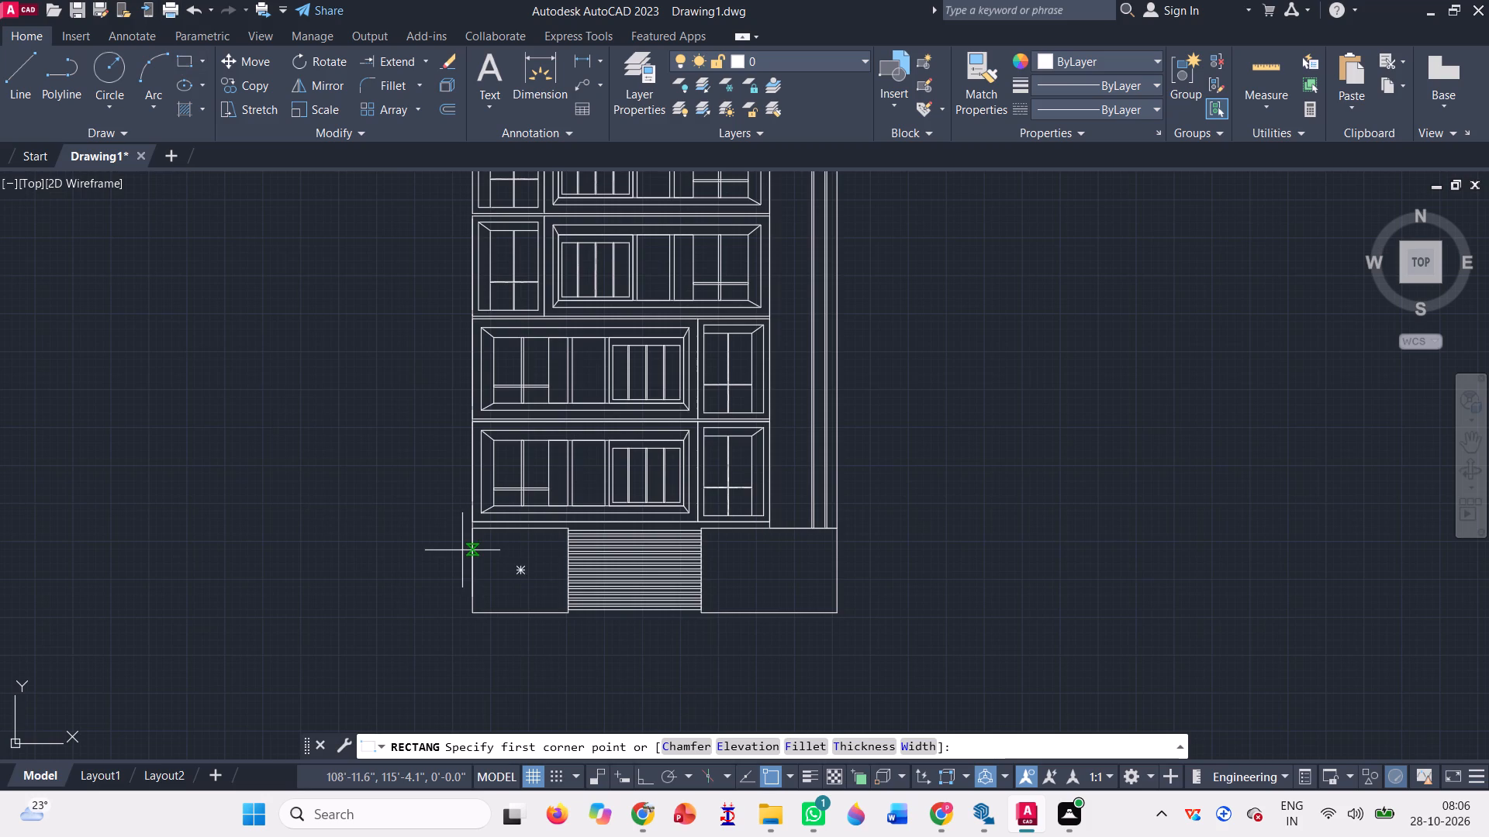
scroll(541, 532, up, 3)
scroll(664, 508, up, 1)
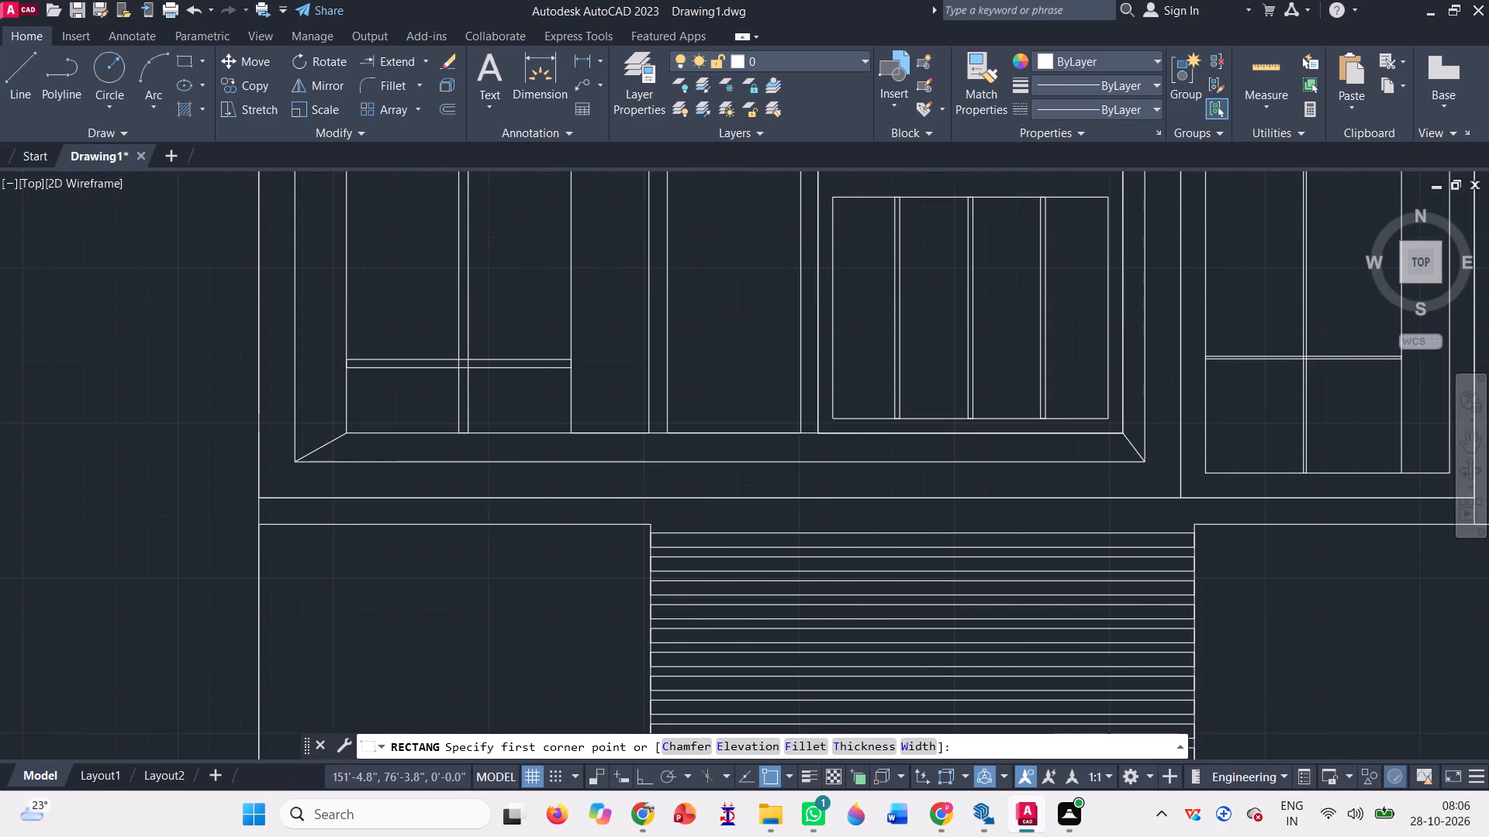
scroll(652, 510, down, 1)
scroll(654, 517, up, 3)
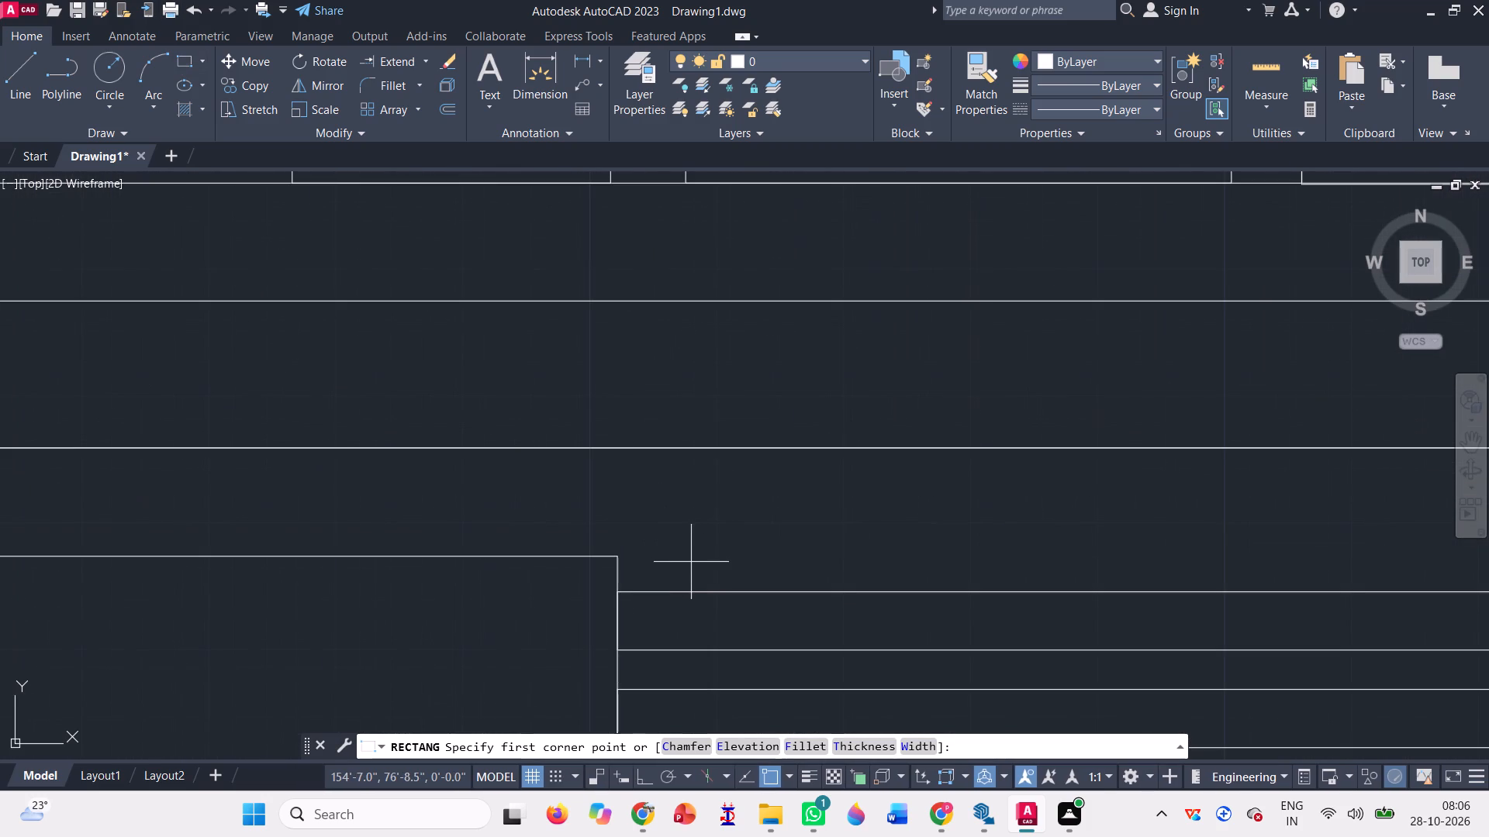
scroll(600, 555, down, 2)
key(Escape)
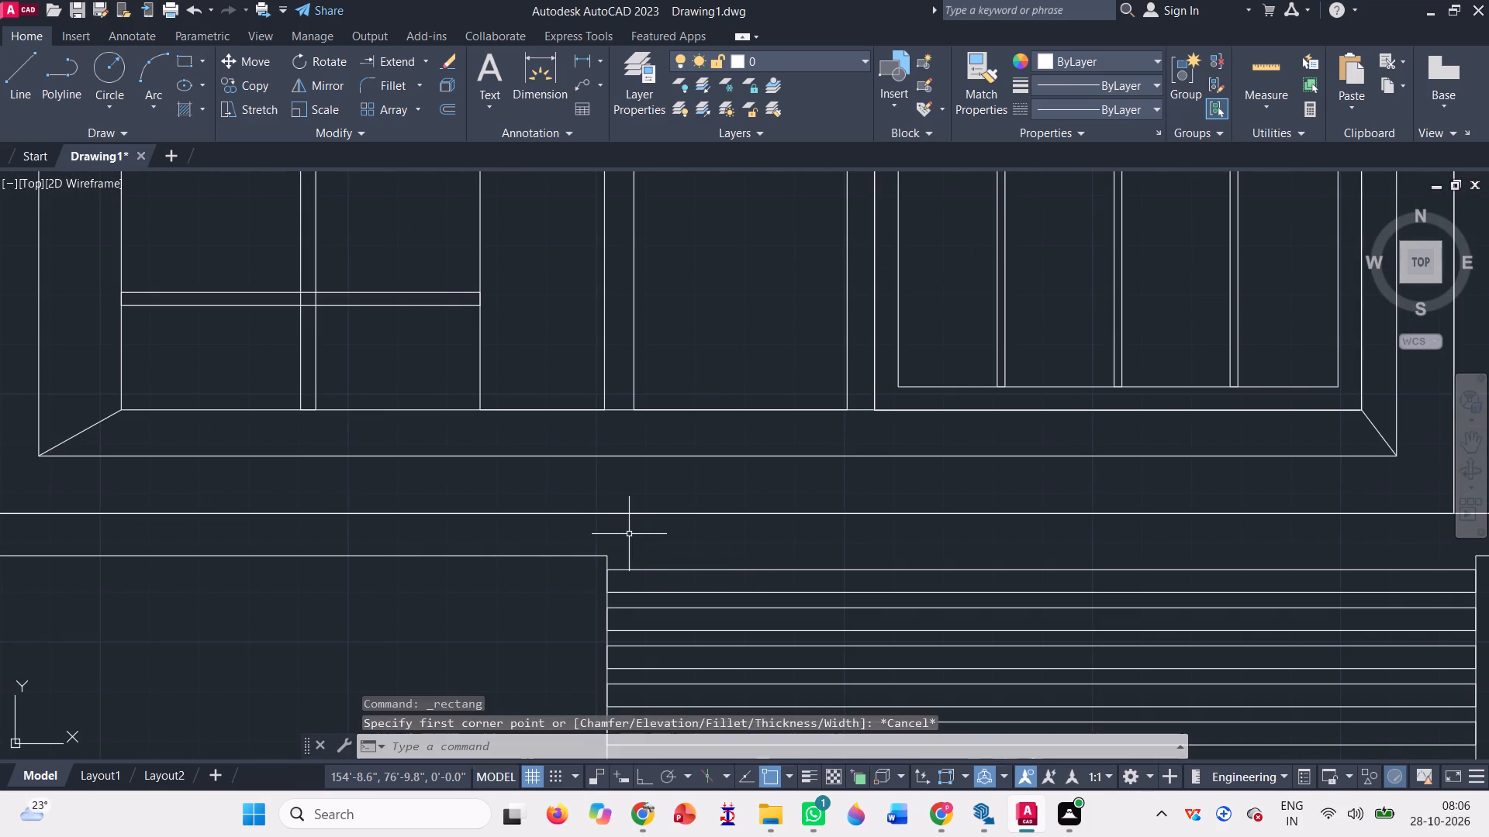
Draw a horizontal construction line through the upper east corner of the ground floor's west block.
key(x)
key(l)
key(Return)
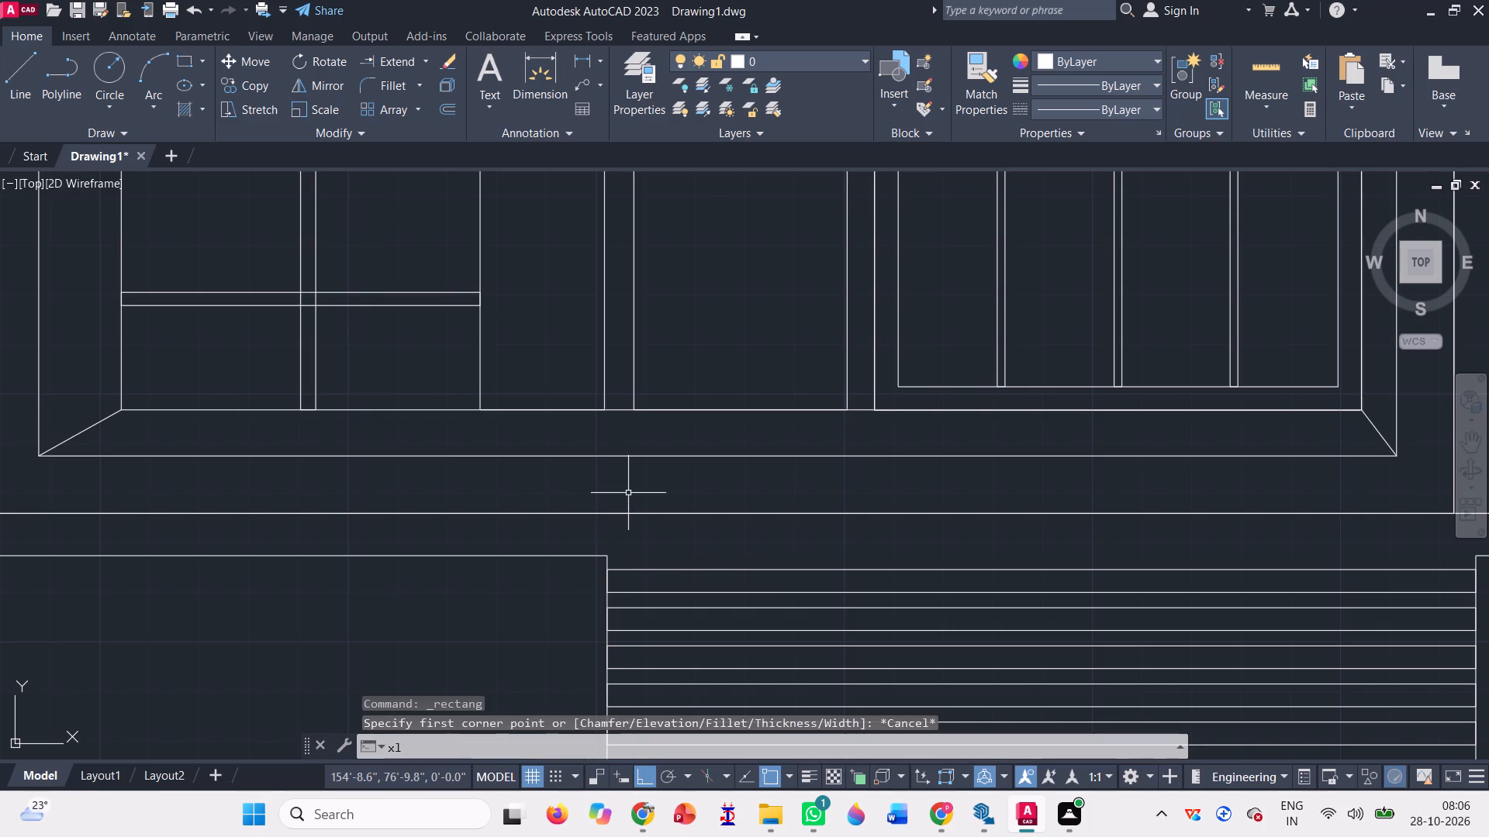
click(610, 560)
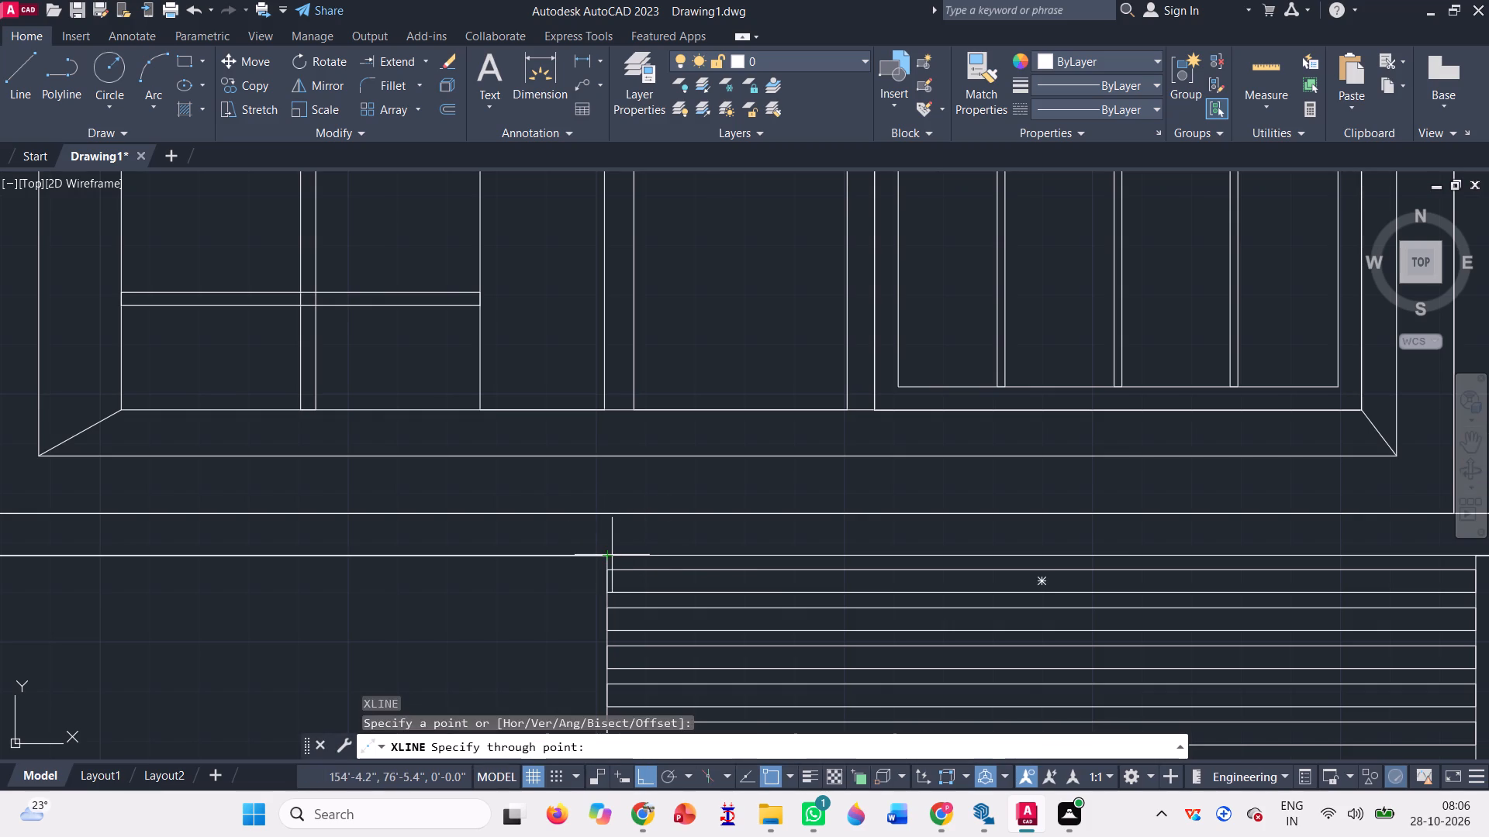
click(663, 551)
scroll(541, 565, down, 2)
key(space)
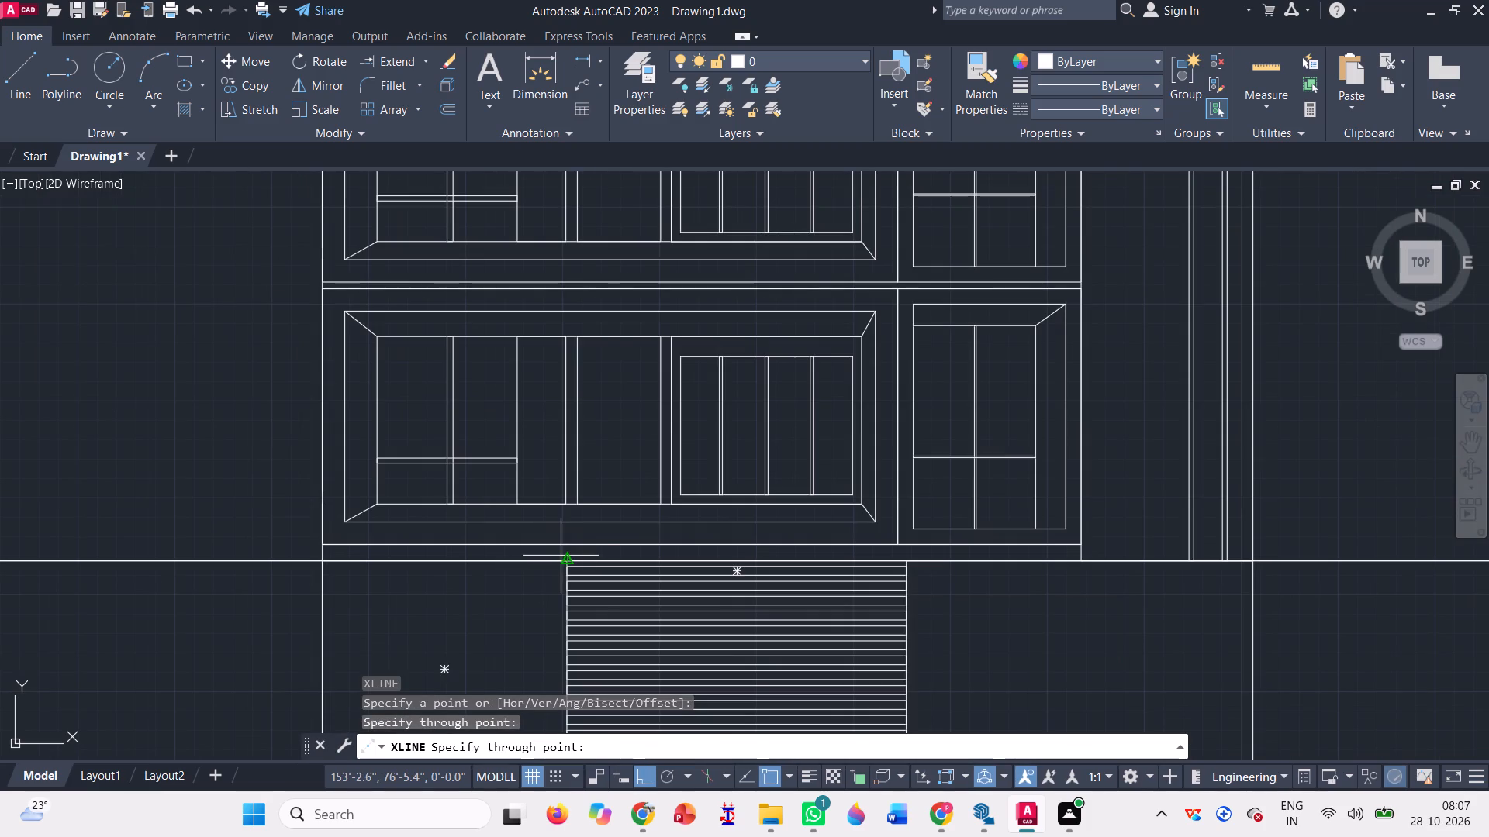
Copy the horizontal construction line a short distance straight up along the building's west edge.
click(183, 63)
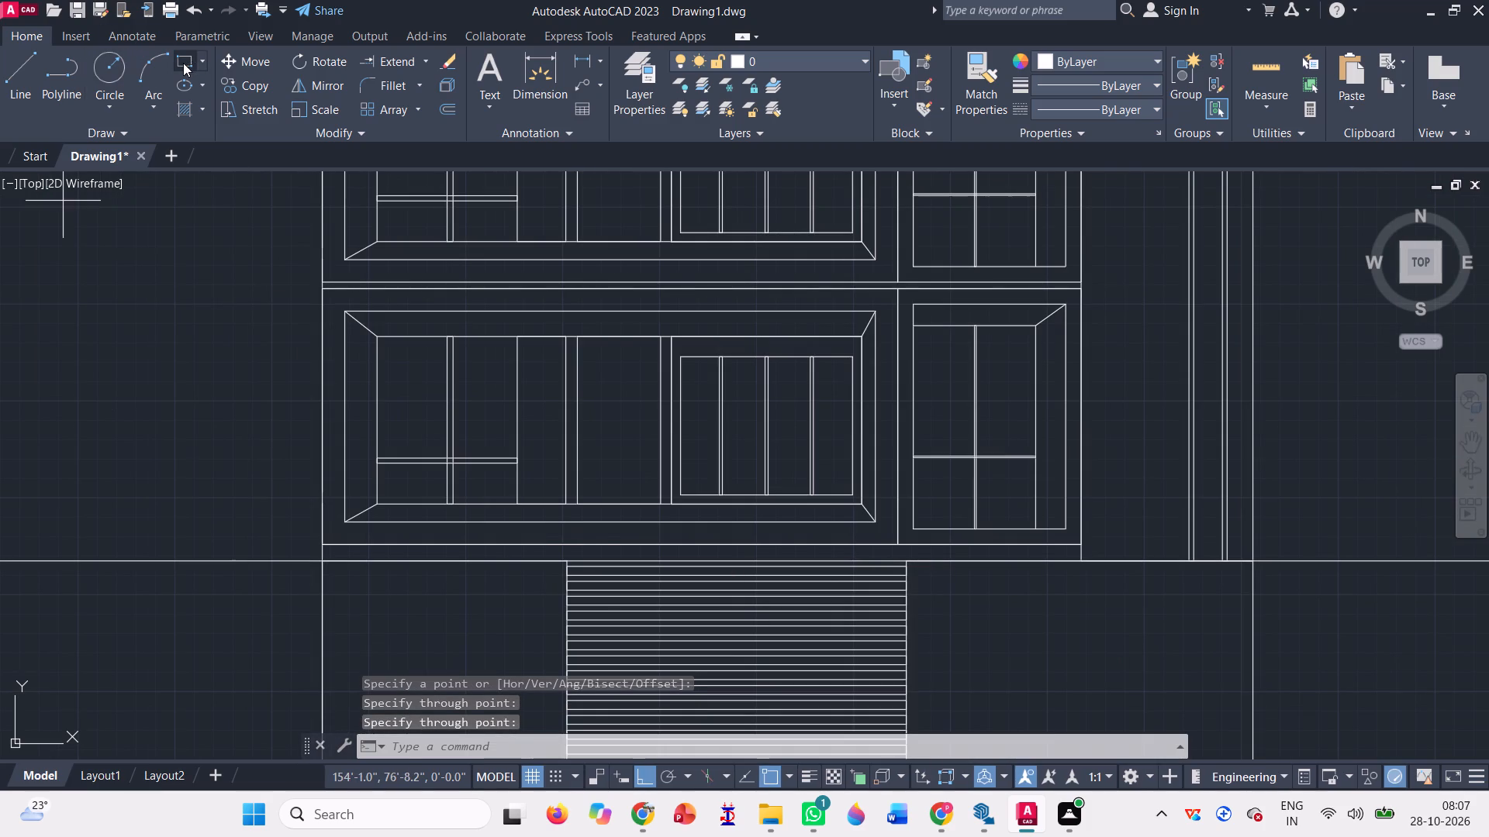
key(Escape)
click(272, 582)
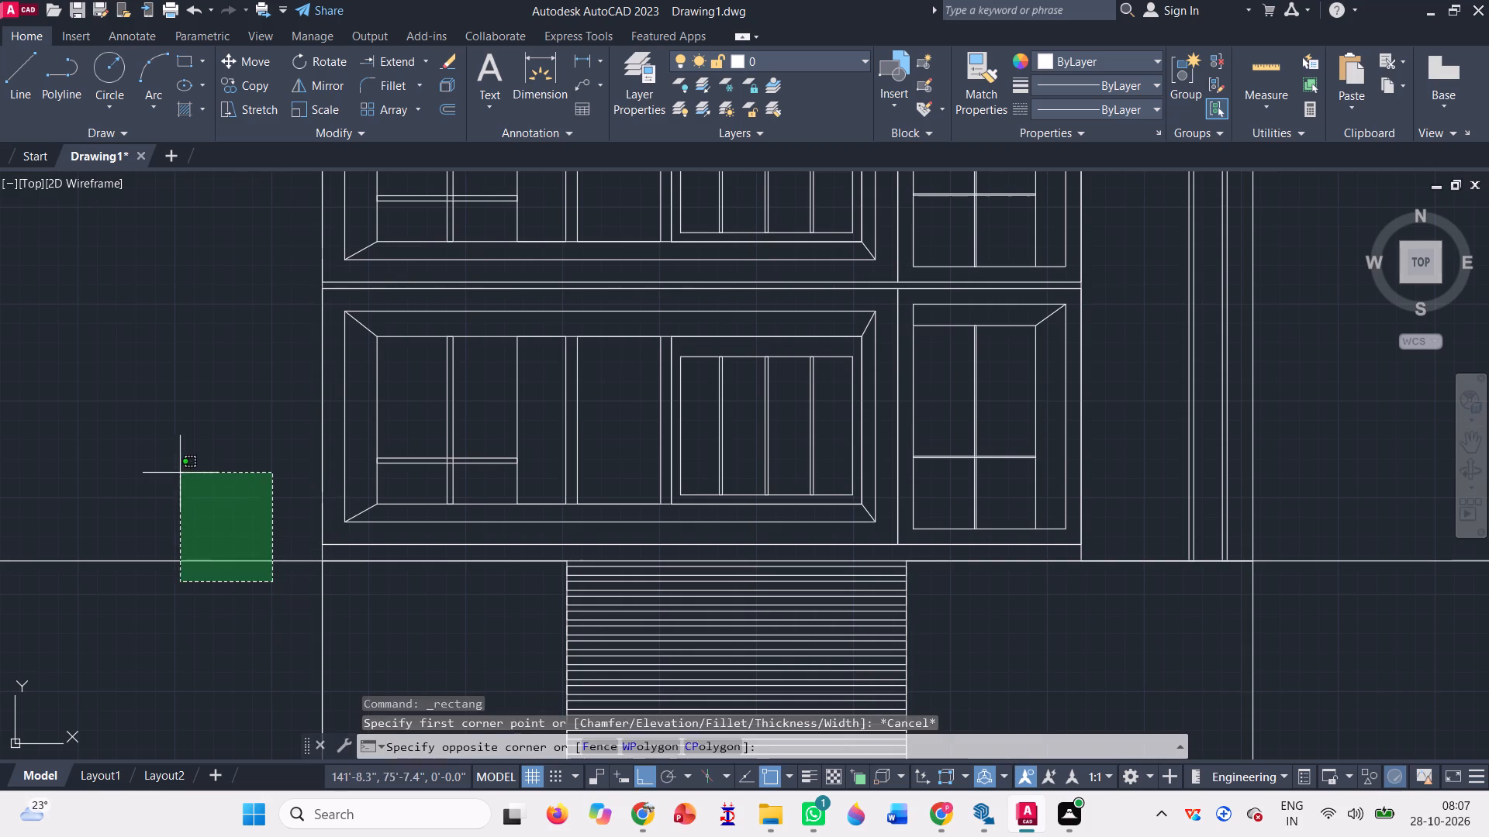
click(180, 470)
text(co)
key(space)
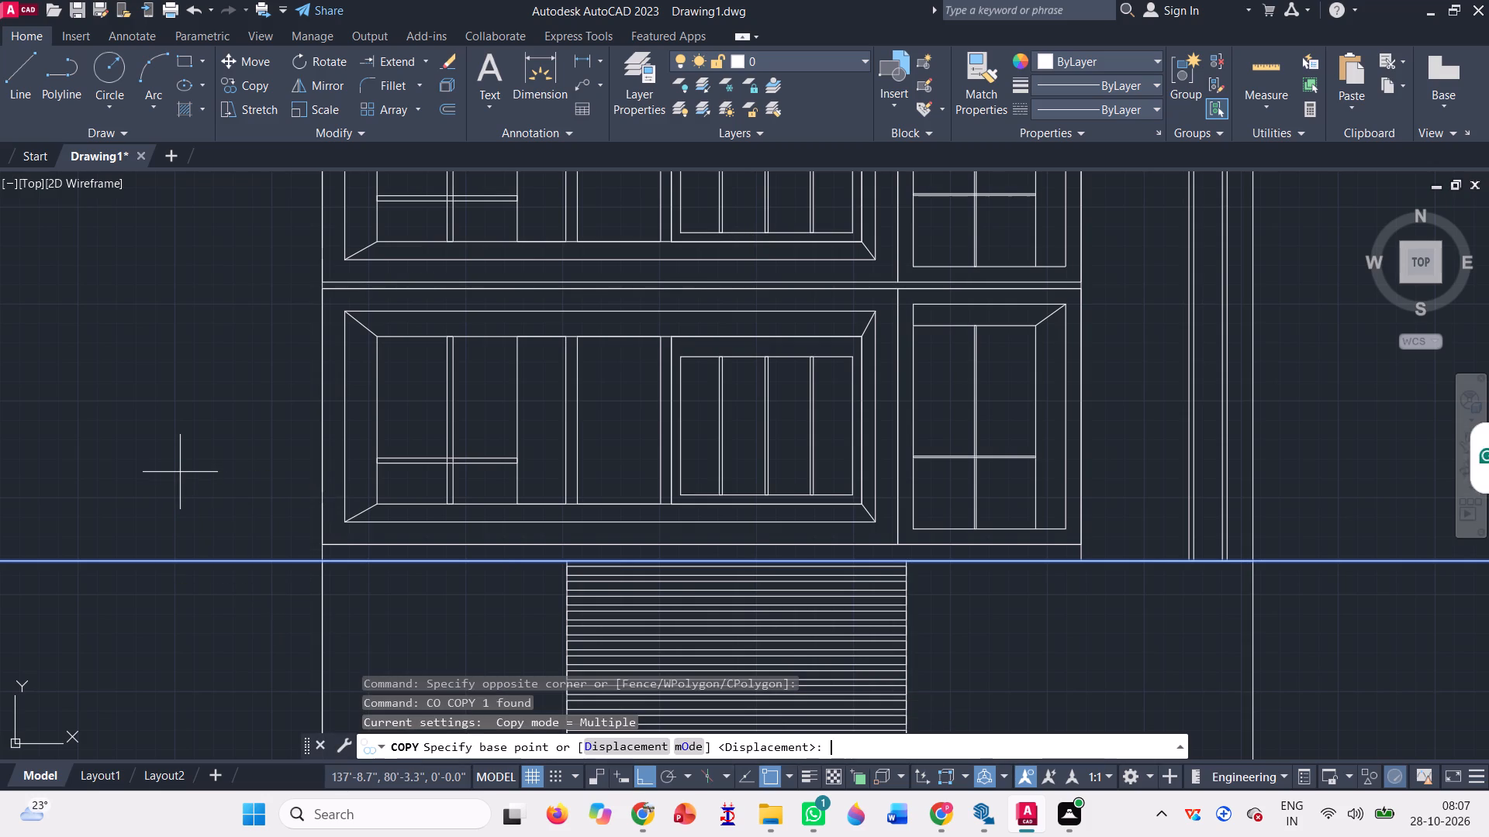
scroll(348, 544, up, 3)
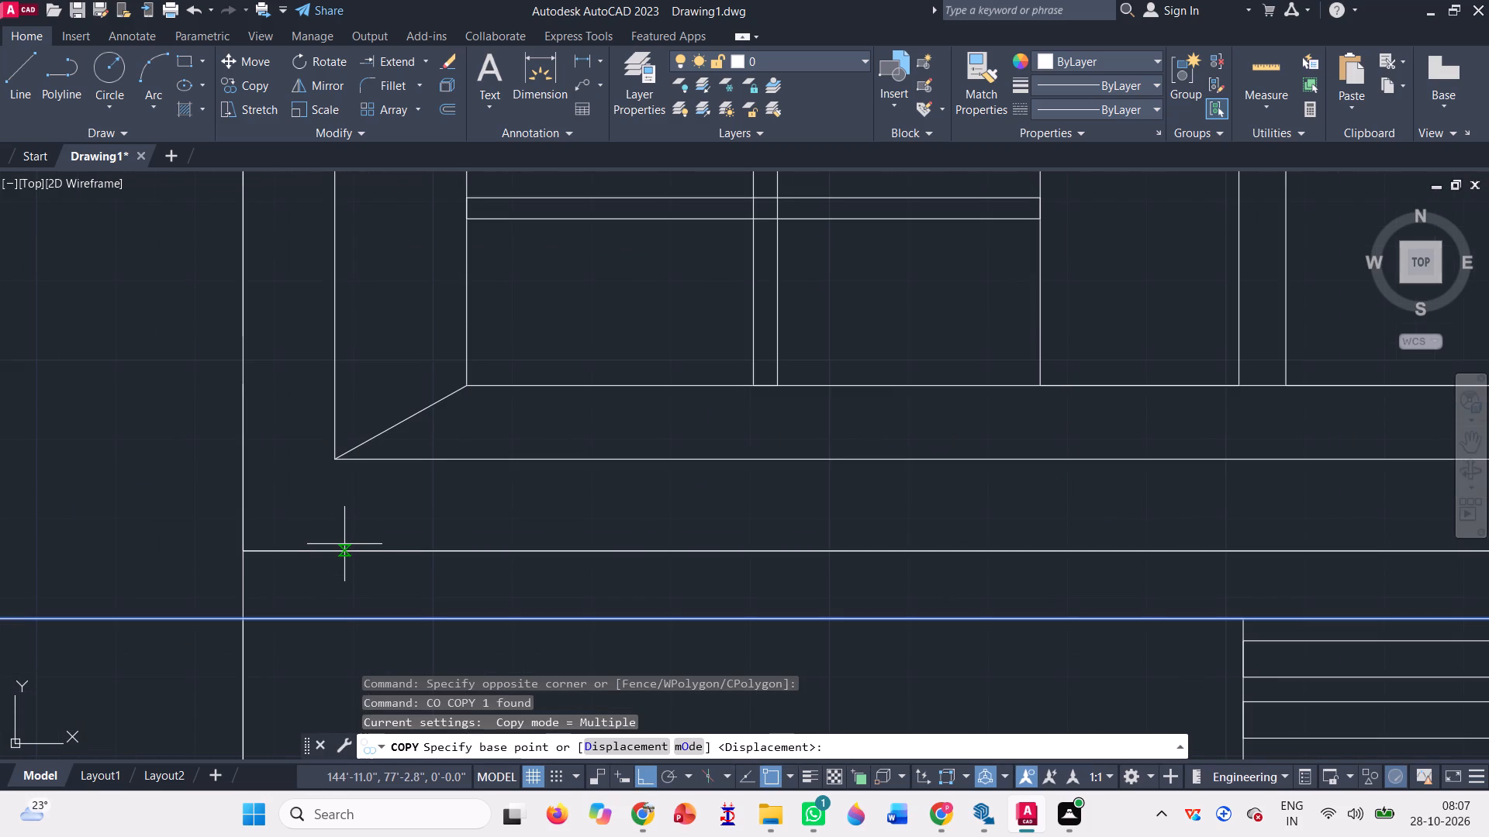
click(248, 622)
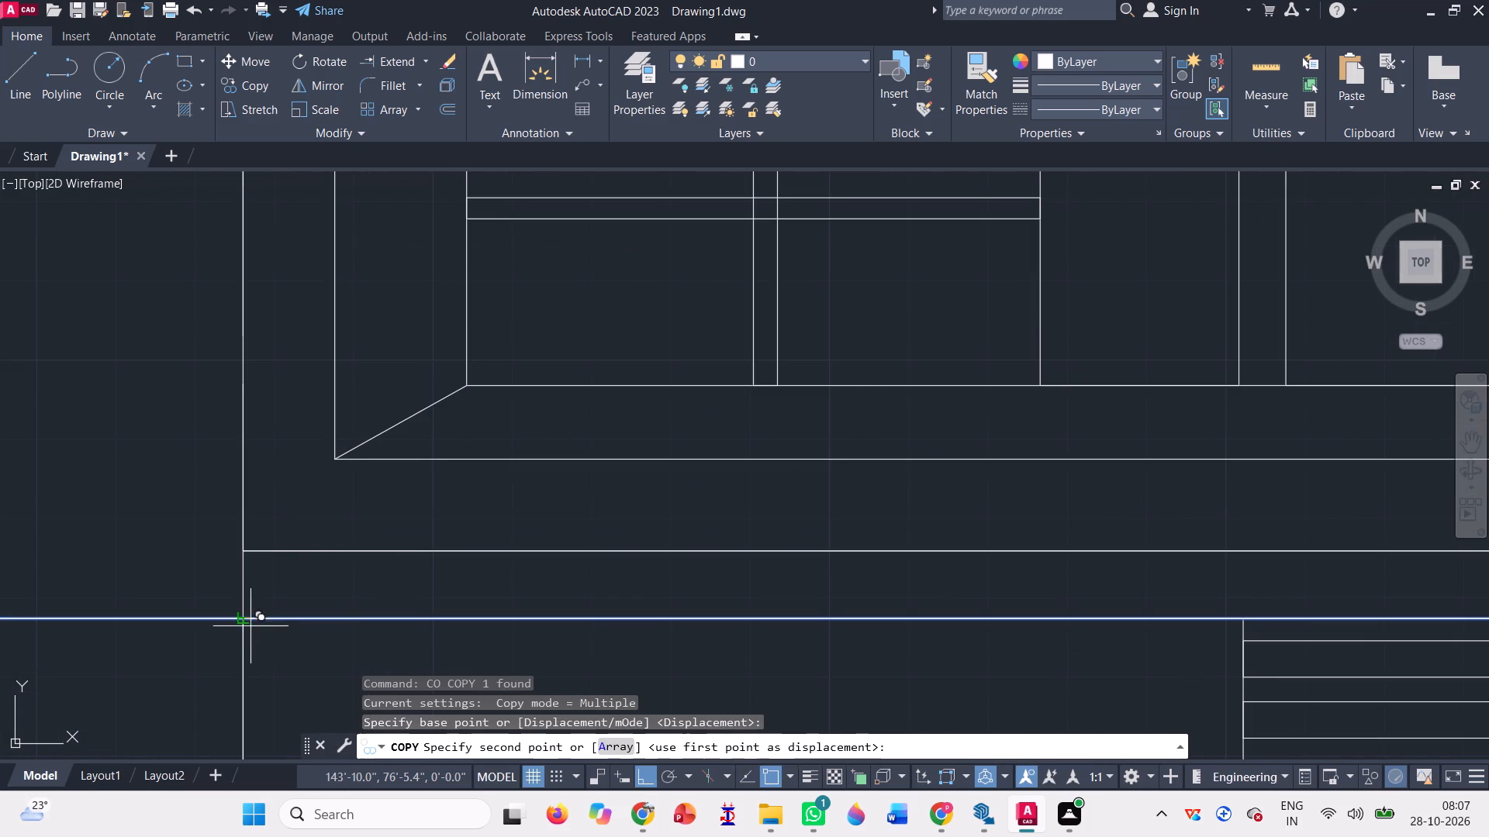
scroll(252, 623, up, 3)
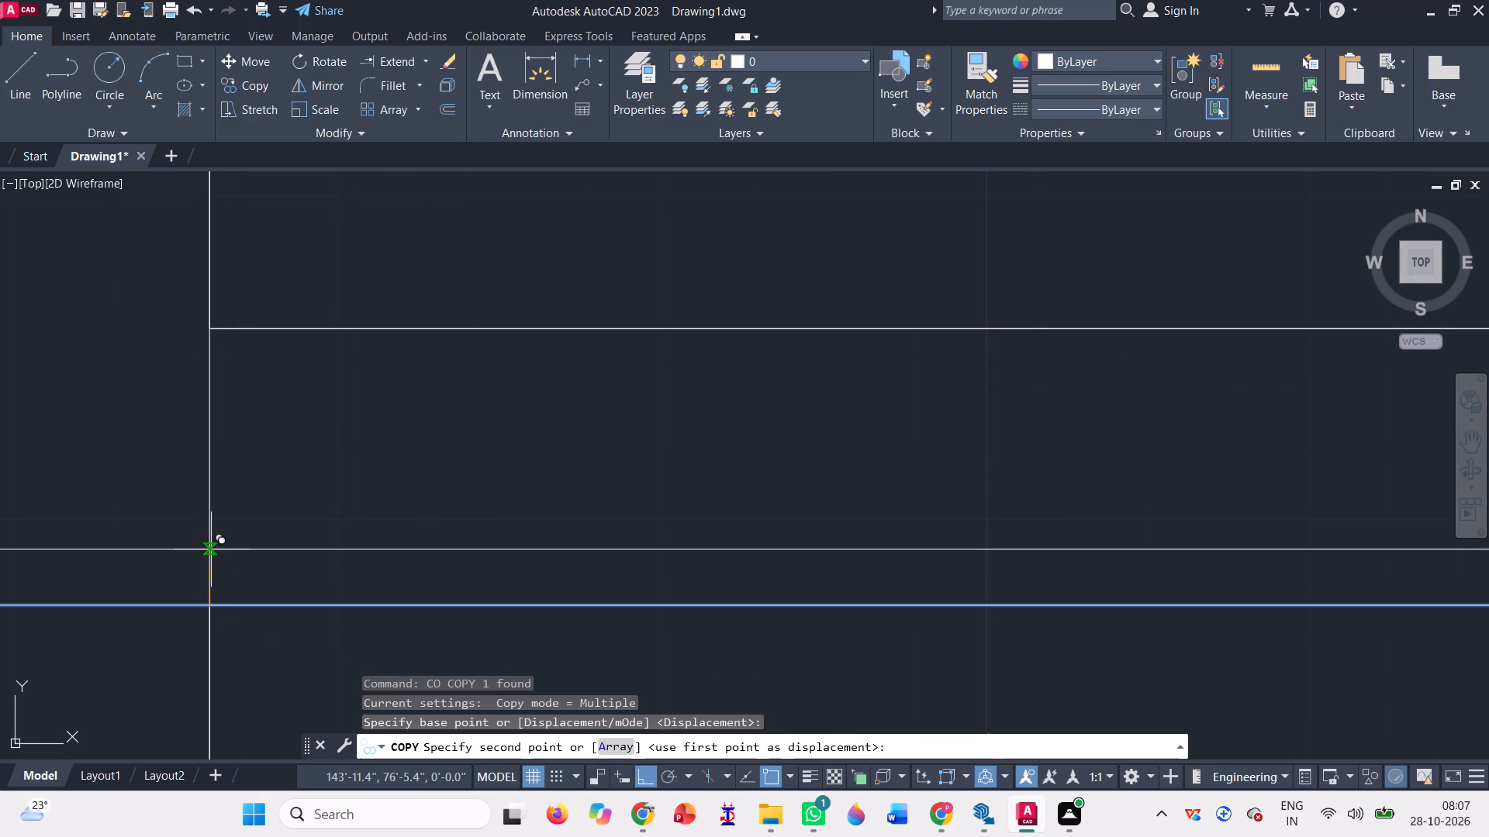
click(211, 549)
scroll(343, 564, down, 6)
scroll(403, 528, down, 2)
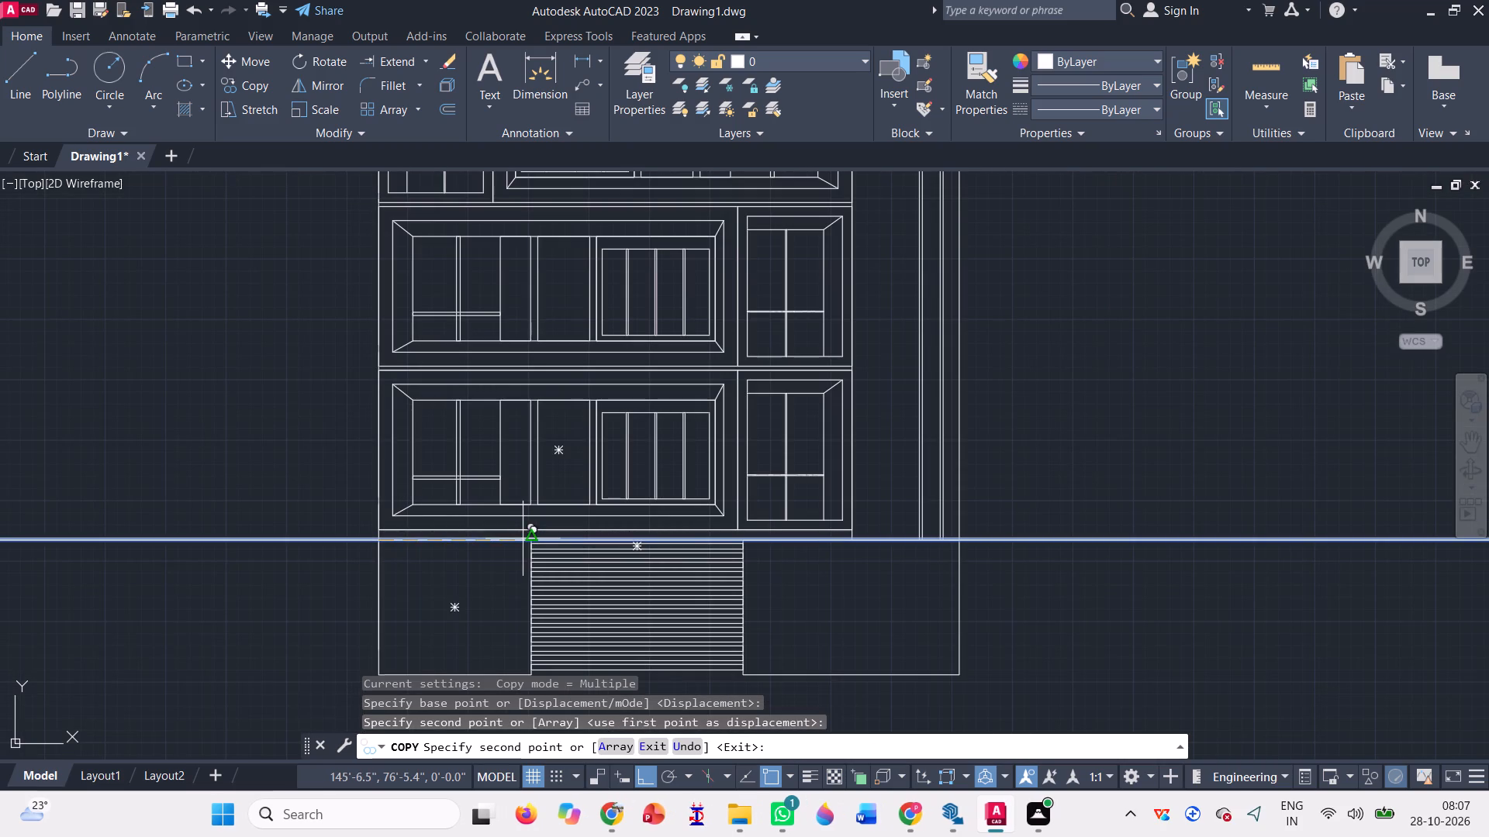
key(space)
Draw a thin rectangle between the two construction lines over the ground floor's west block, slightly overhanging the block's east and west edges.
click(172, 57)
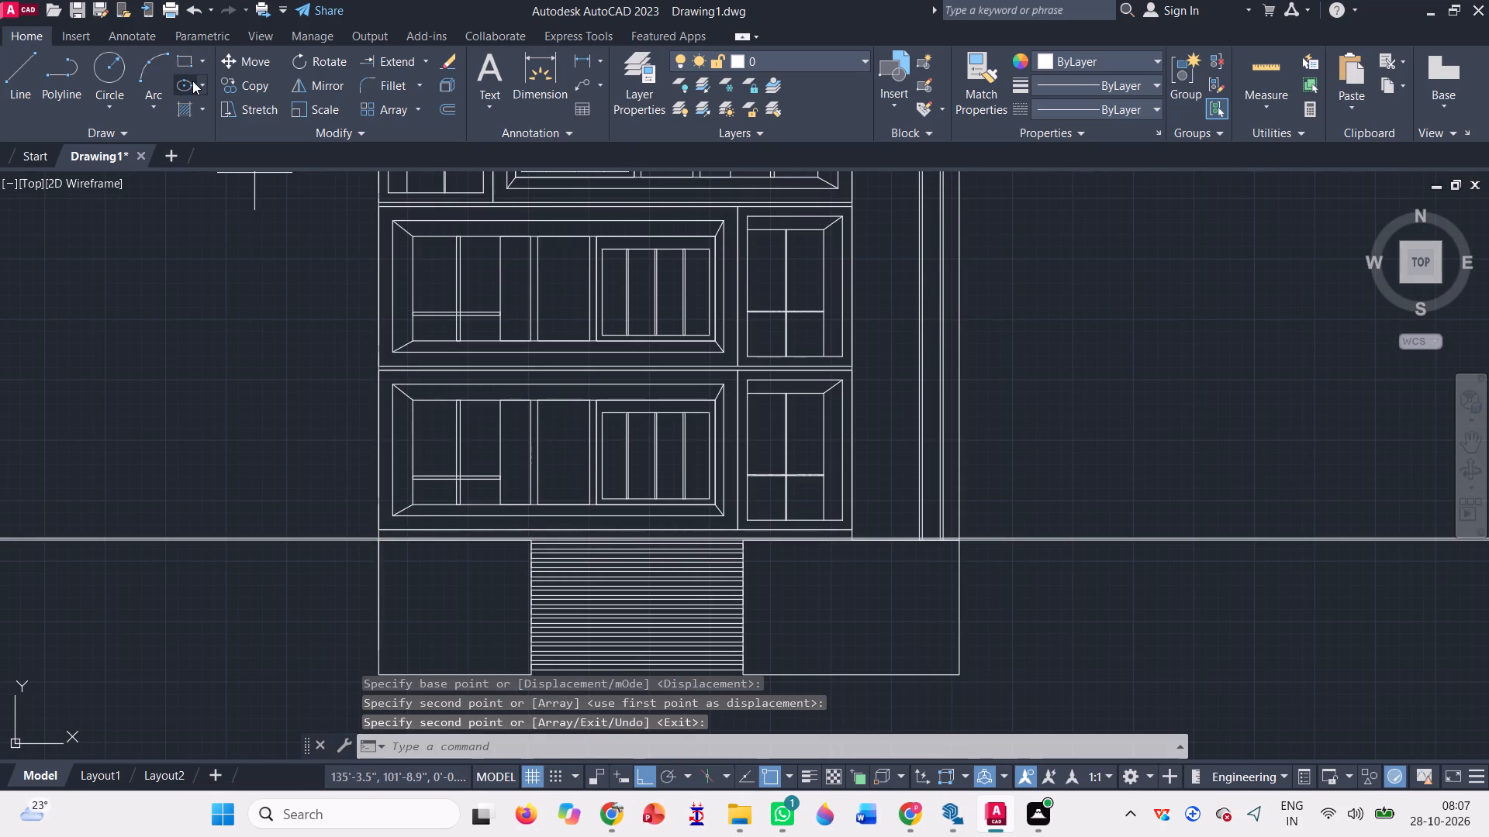
click(168, 48)
click(189, 68)
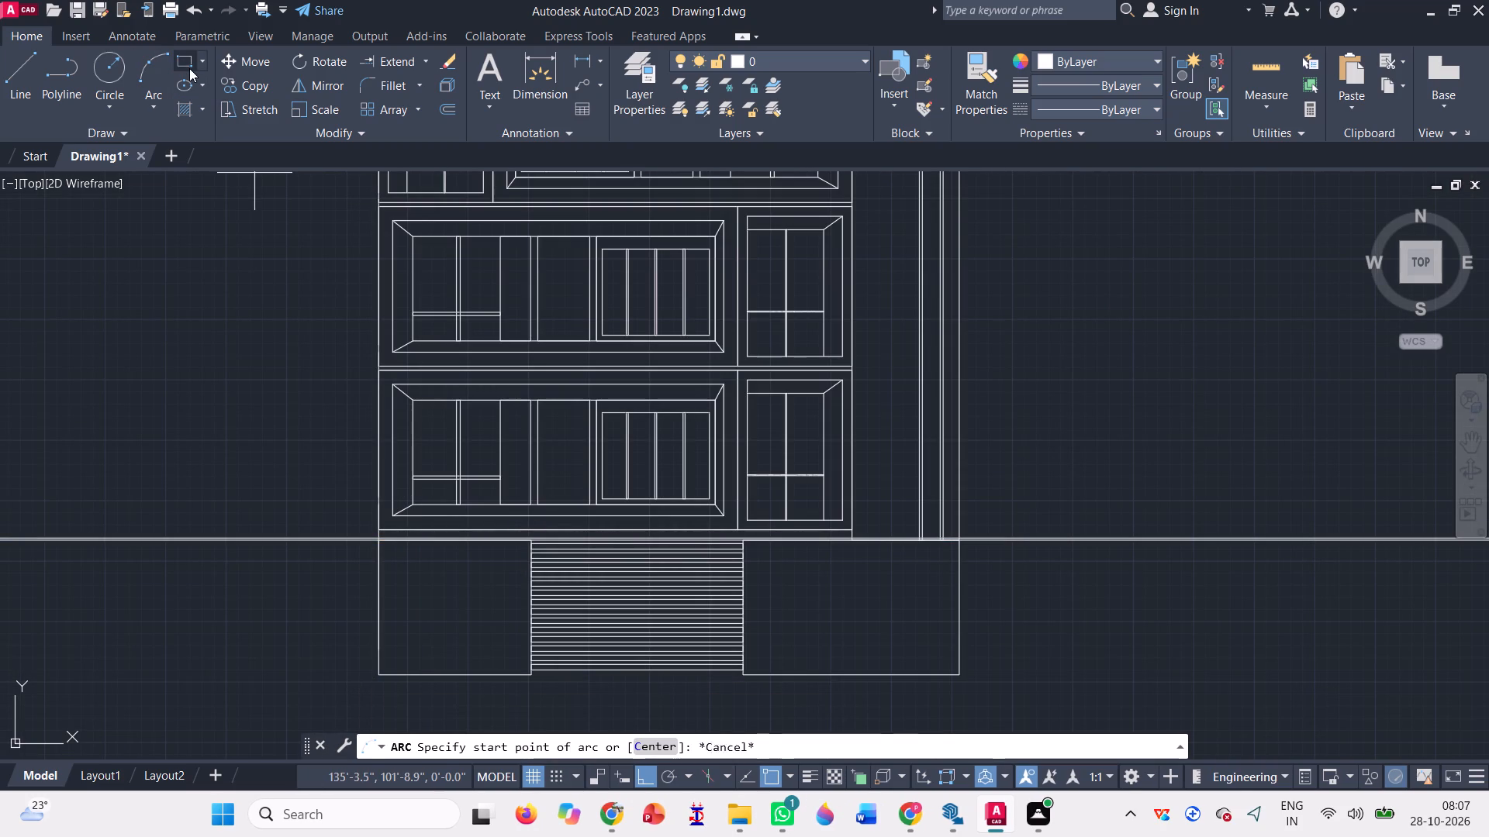
scroll(507, 550, up, 3)
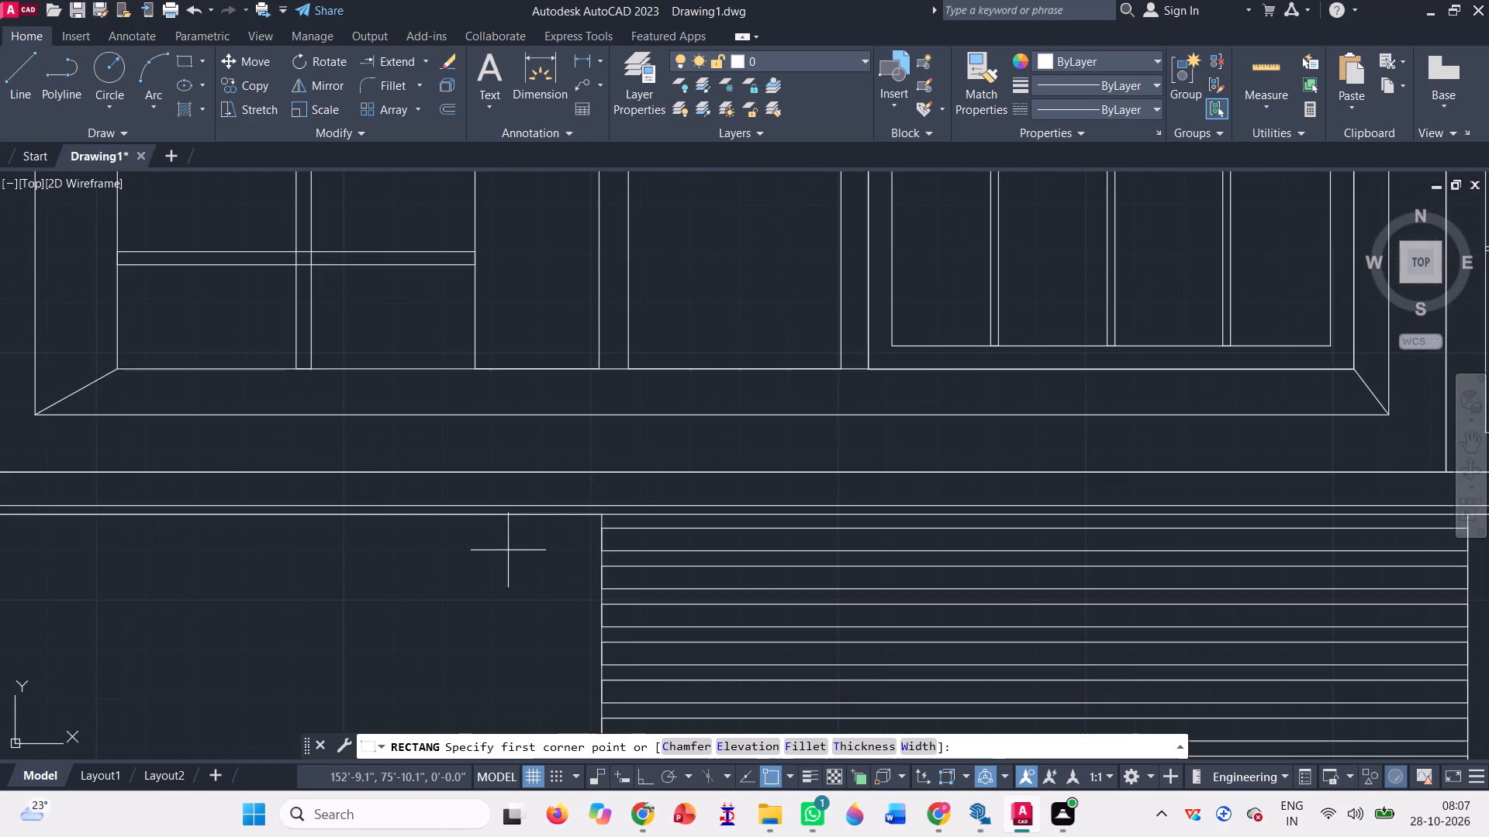
scroll(638, 515, up, 4)
click(469, 525)
scroll(719, 539, down, 3)
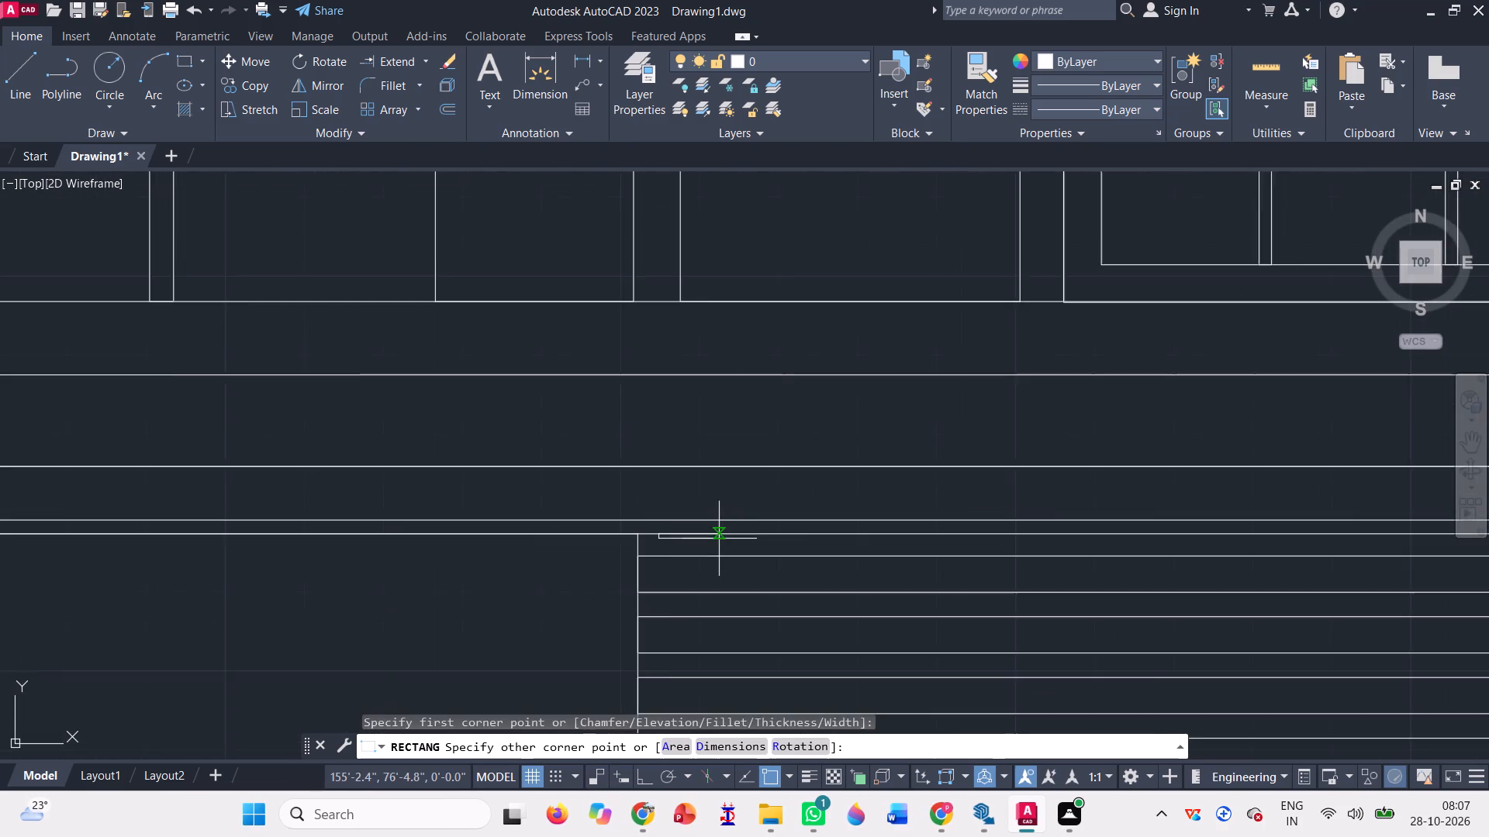
scroll(719, 539, down, 1)
scroll(279, 470, down, 1)
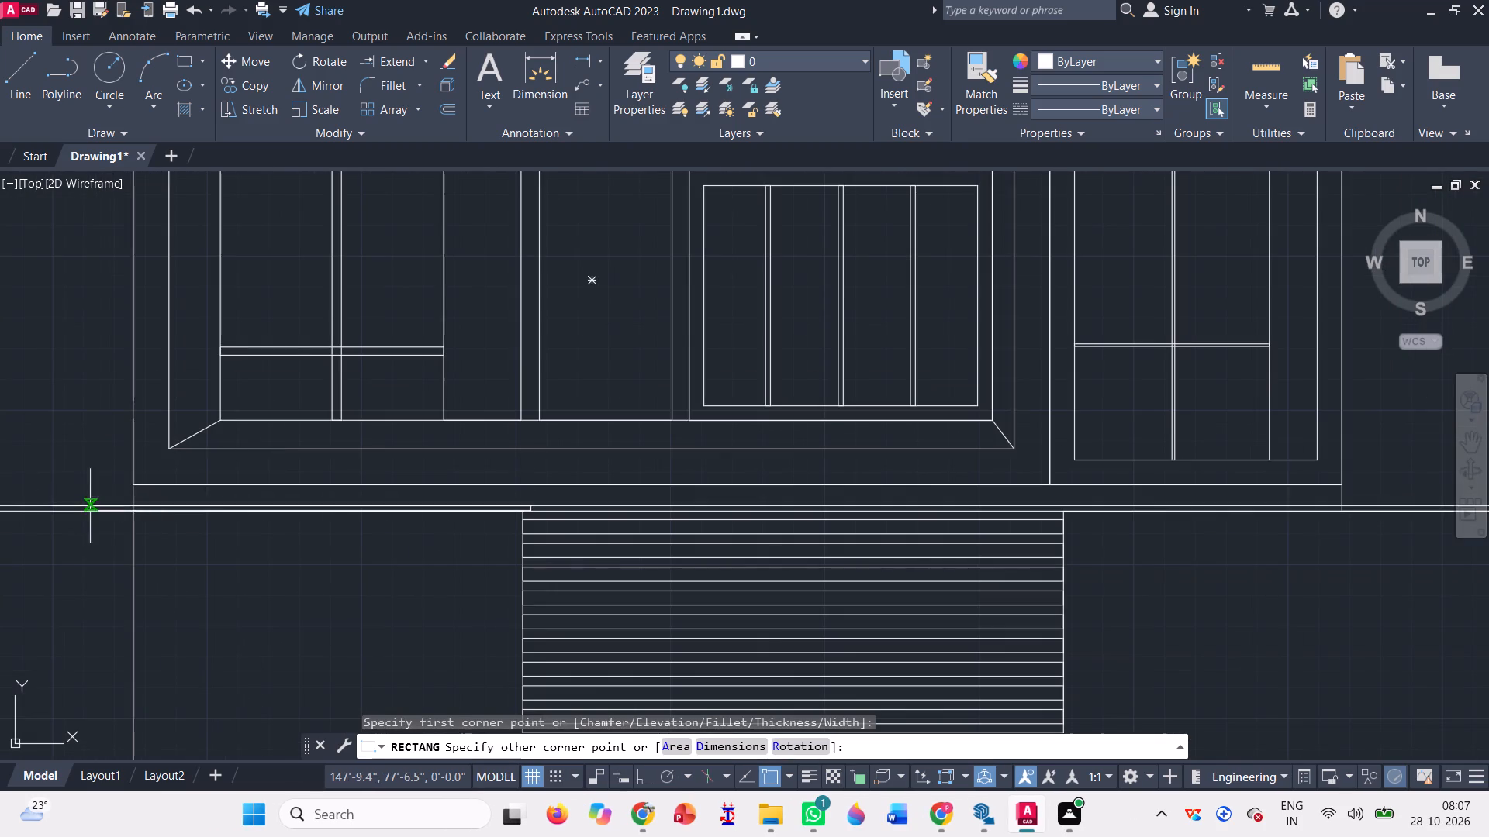
scroll(90, 505, up, 3)
scroll(224, 514, up, 3)
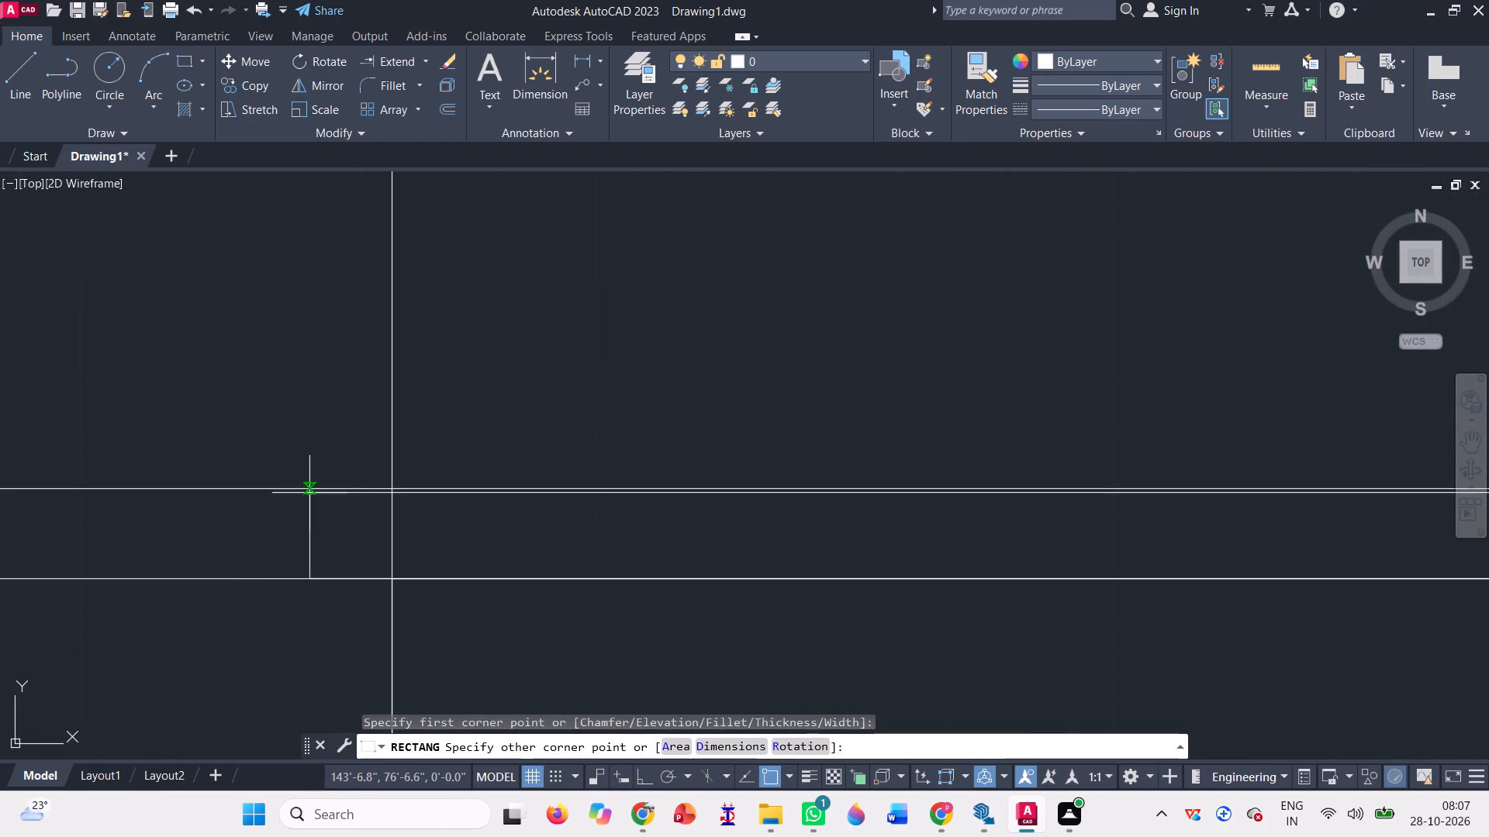
click(287, 489)
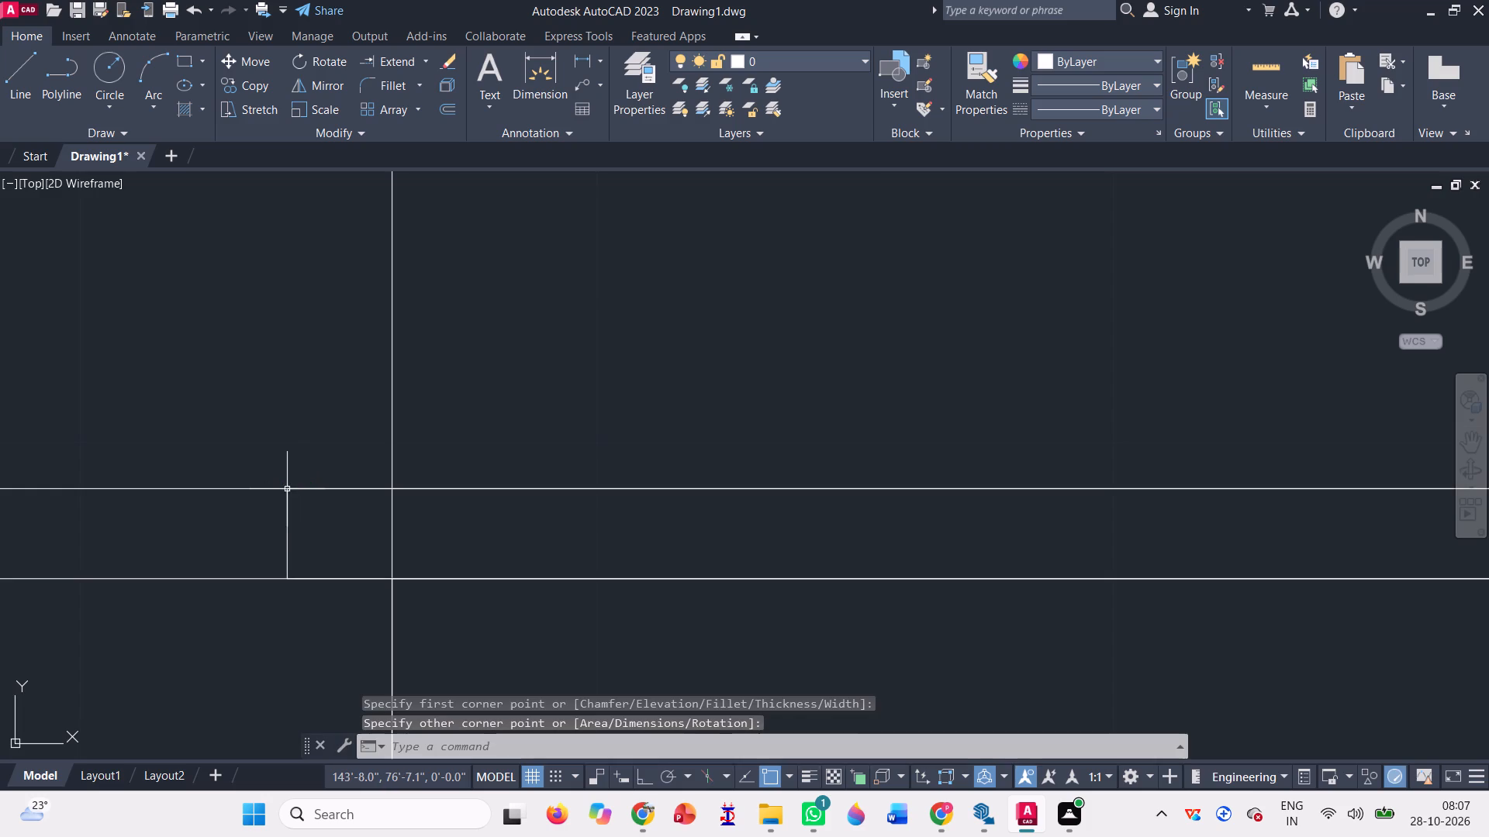
Trim the vertical wall and strip lines lying between the two horizontal construction lines, from the building's west edge to its east edge.
scroll(299, 480, down, 6)
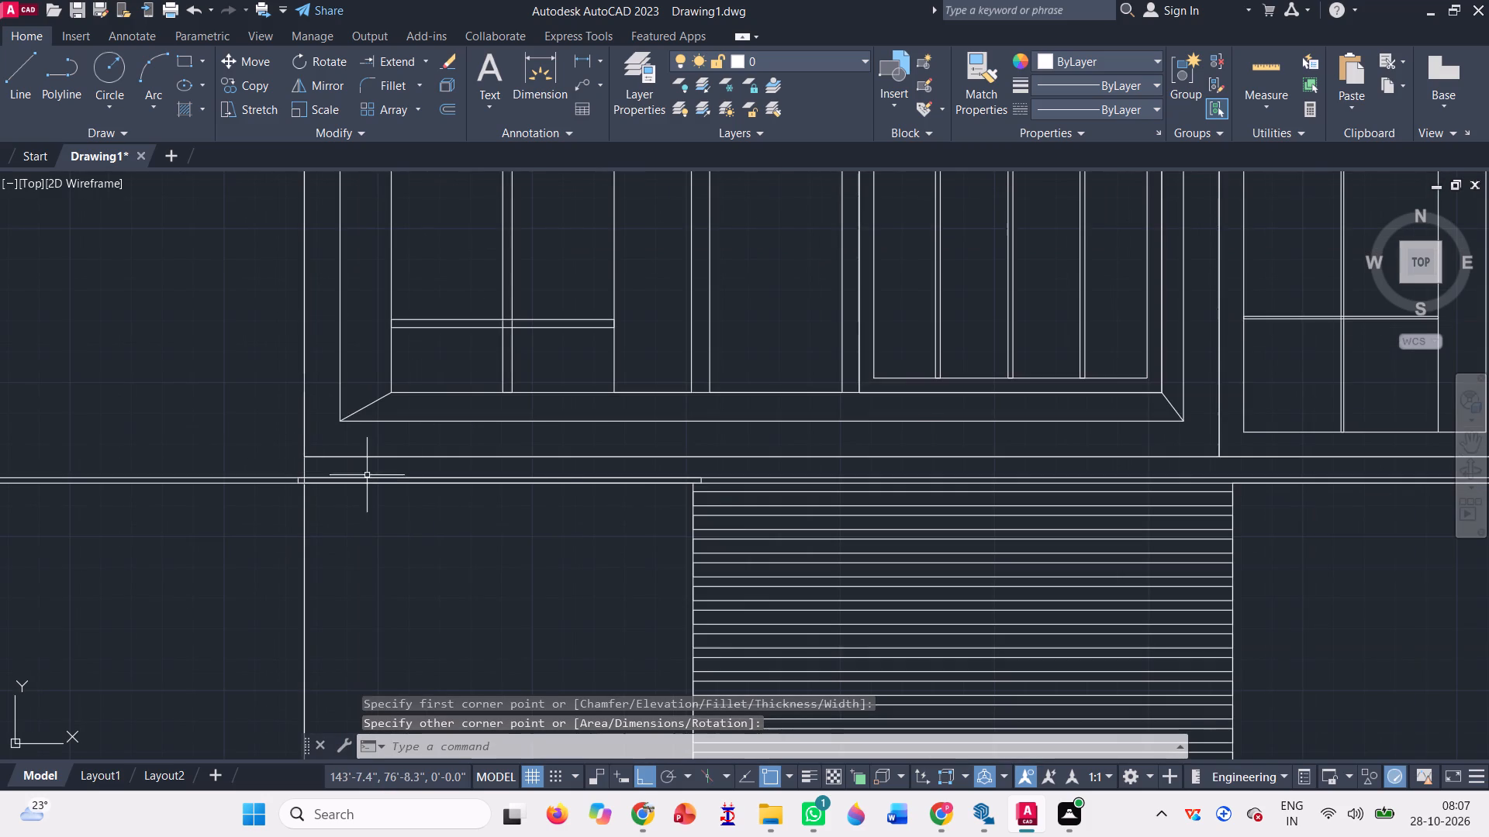
scroll(47, 401, down, 1)
scroll(1228, 484, up, 1)
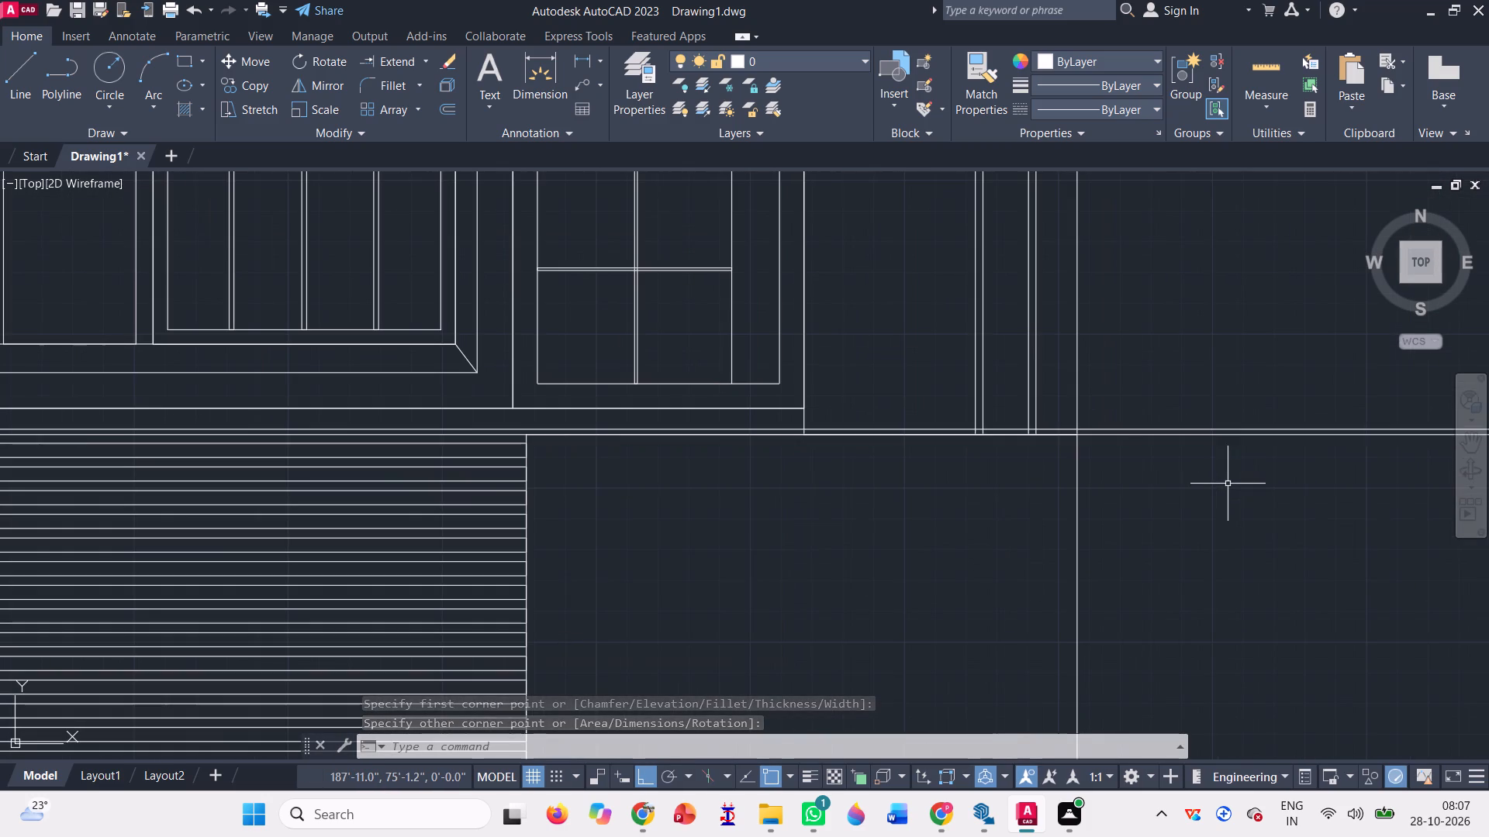
click(423, 65)
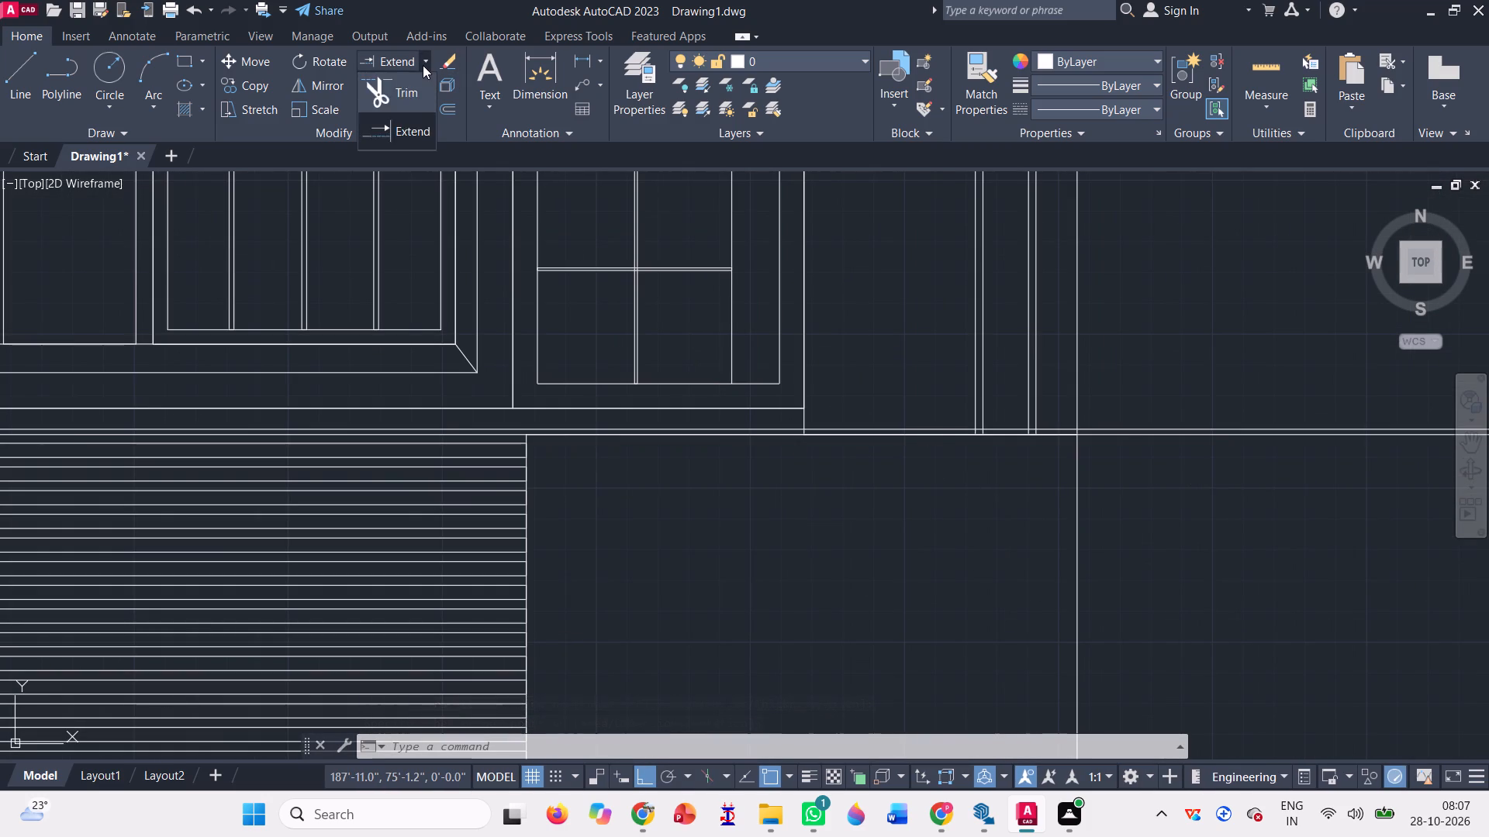
click(396, 85)
scroll(796, 450, up, 3)
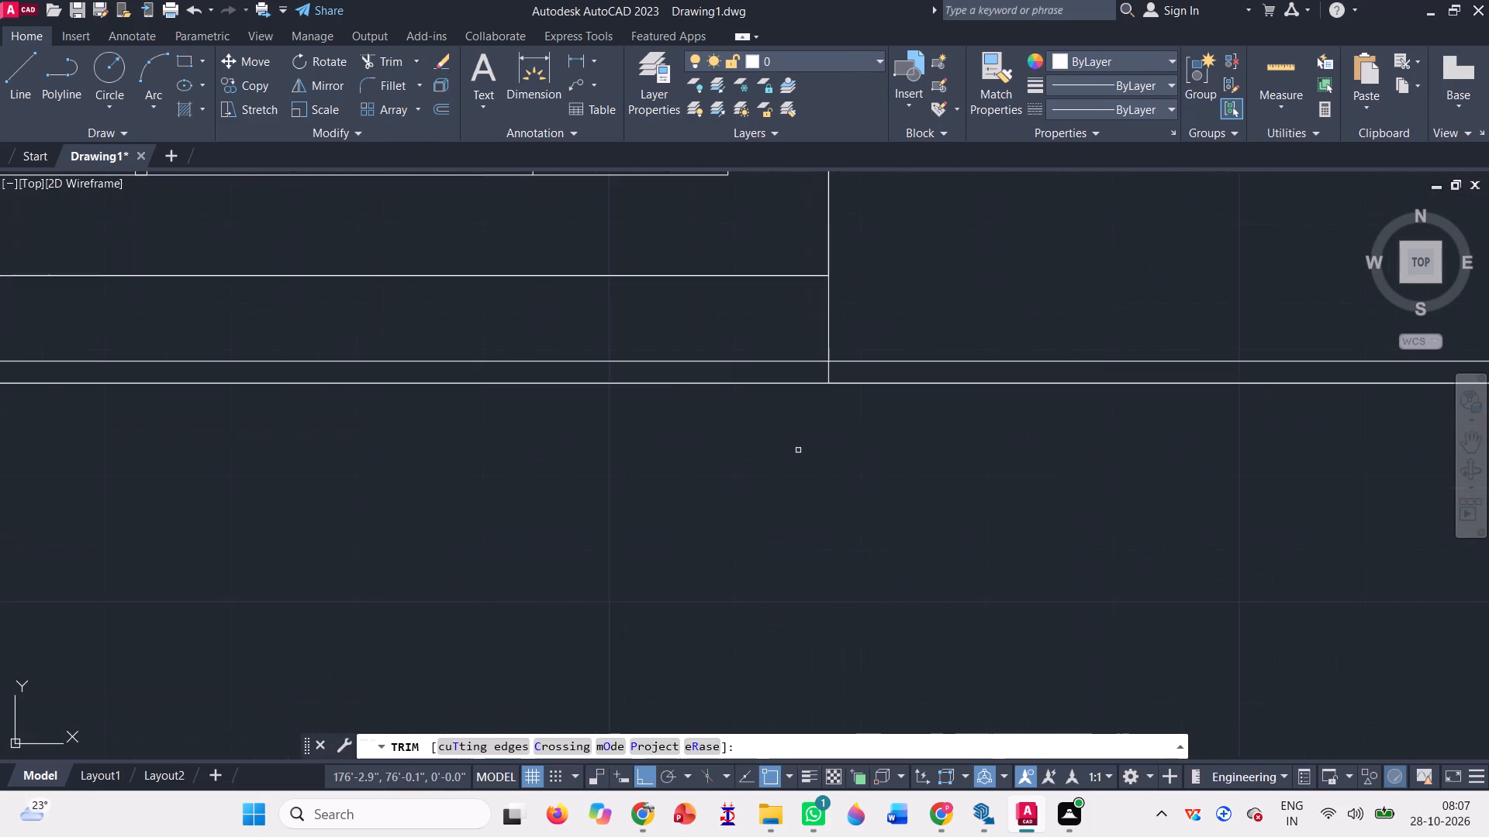
click(838, 373)
click(816, 379)
scroll(606, 404, down, 2)
scroll(1066, 379, up, 3)
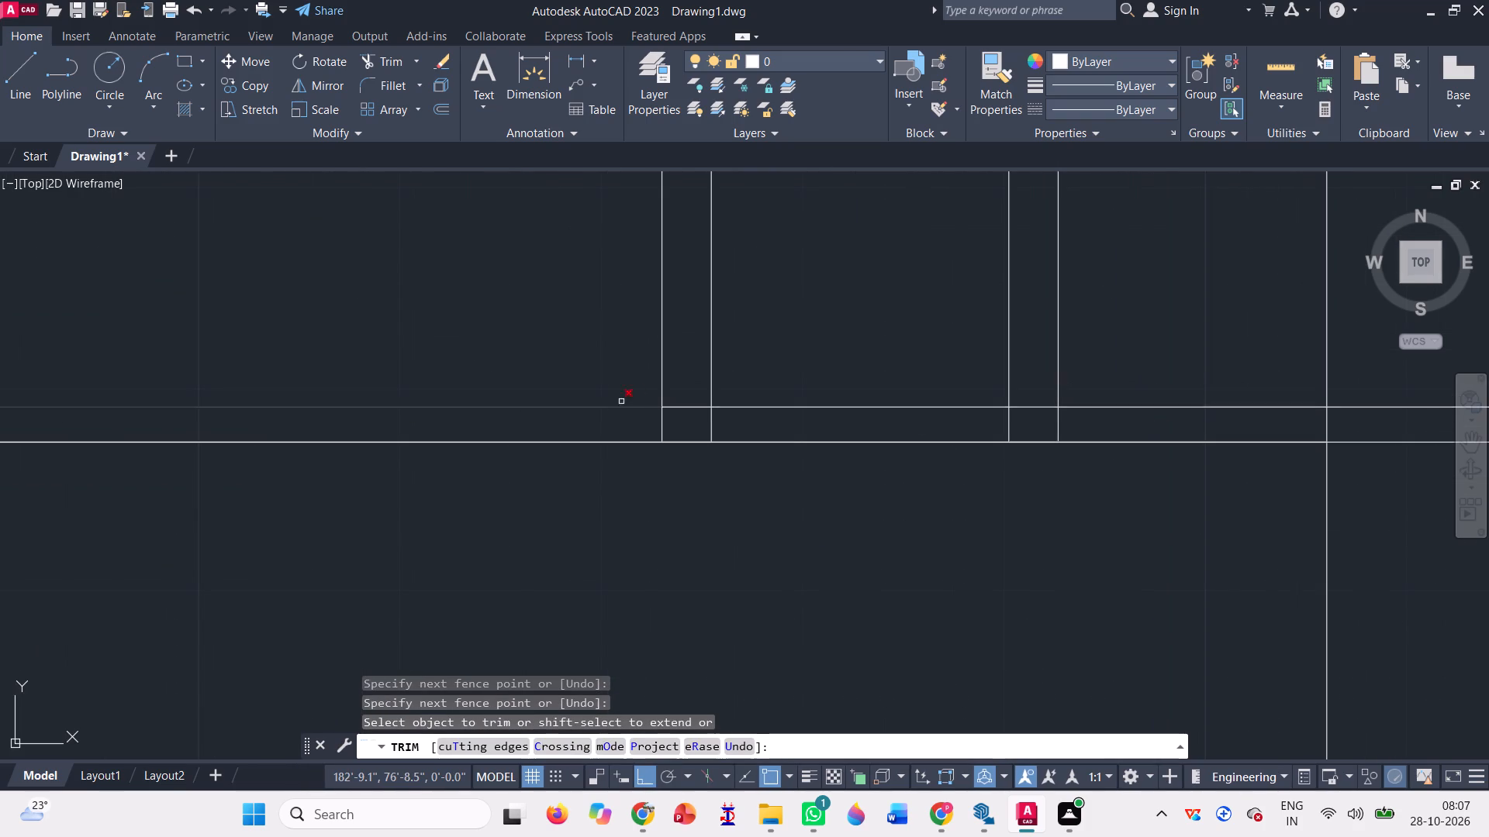
click(647, 423)
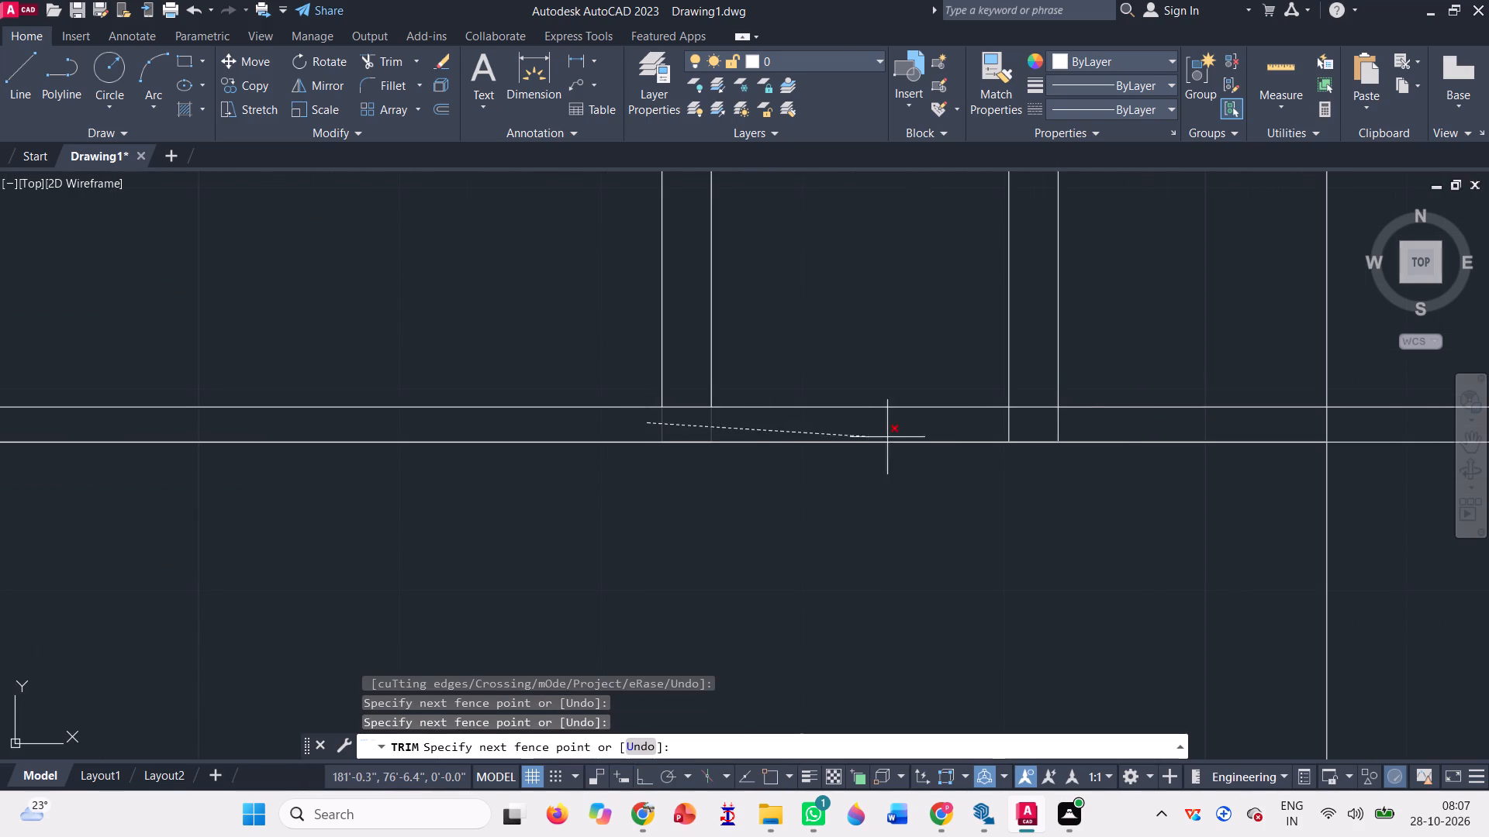
click(1334, 425)
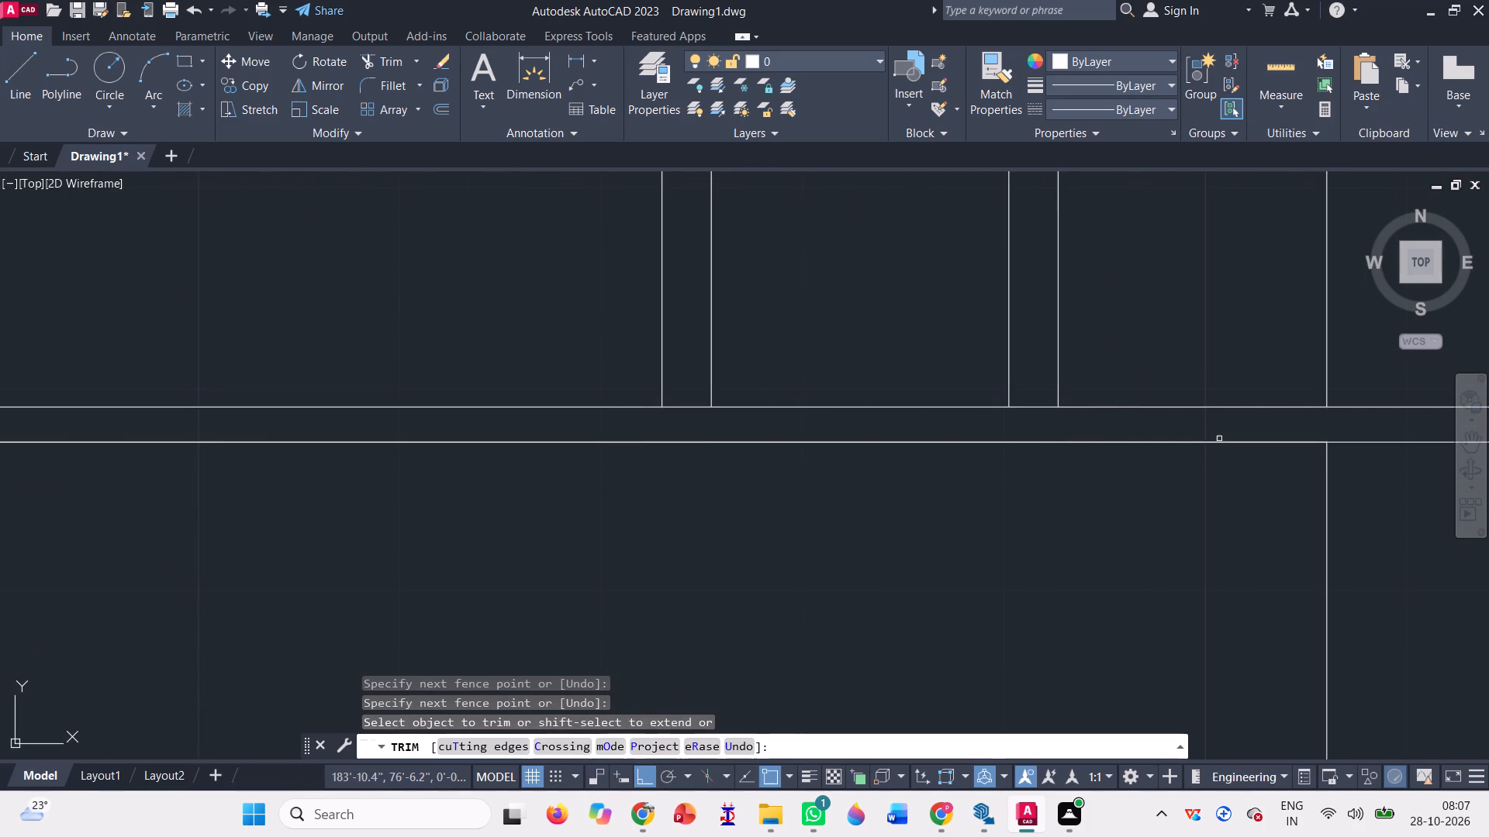
scroll(928, 428, down, 5)
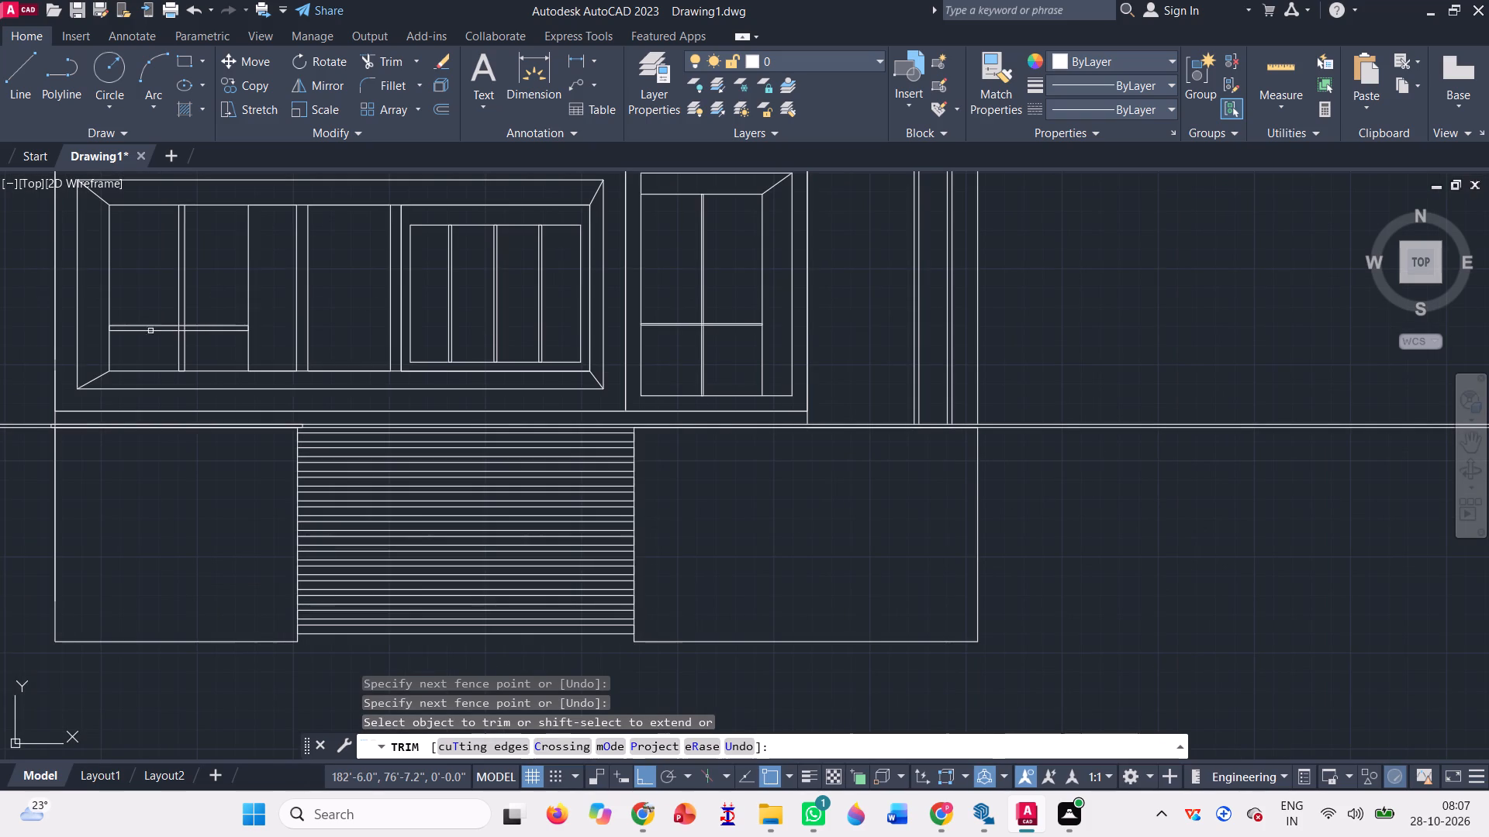
scroll(36, 431, up, 3)
scroll(186, 414, up, 3)
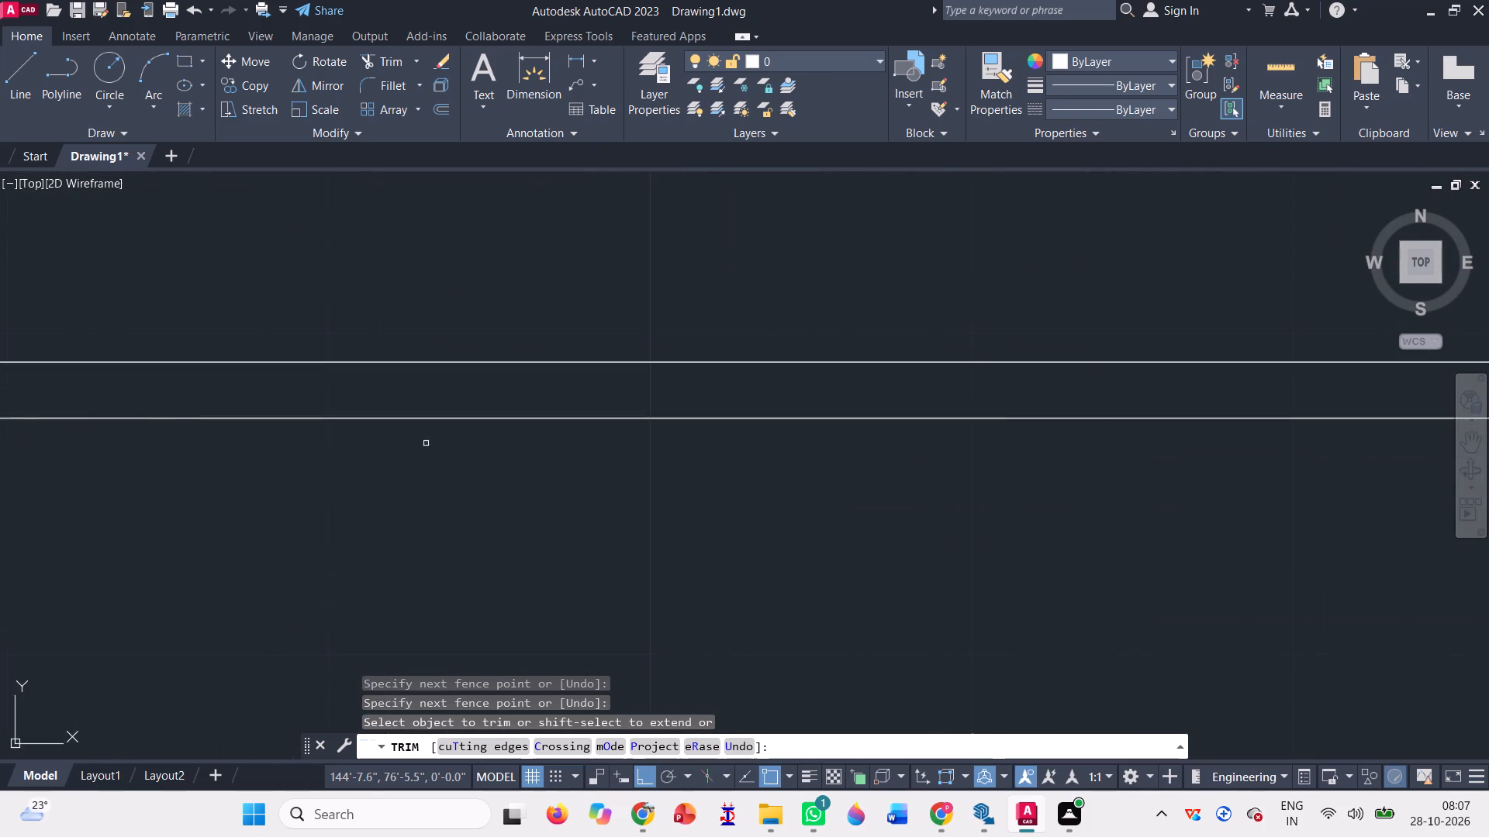
scroll(428, 441, down, 2)
scroll(203, 427, up, 3)
click(250, 391)
click(209, 377)
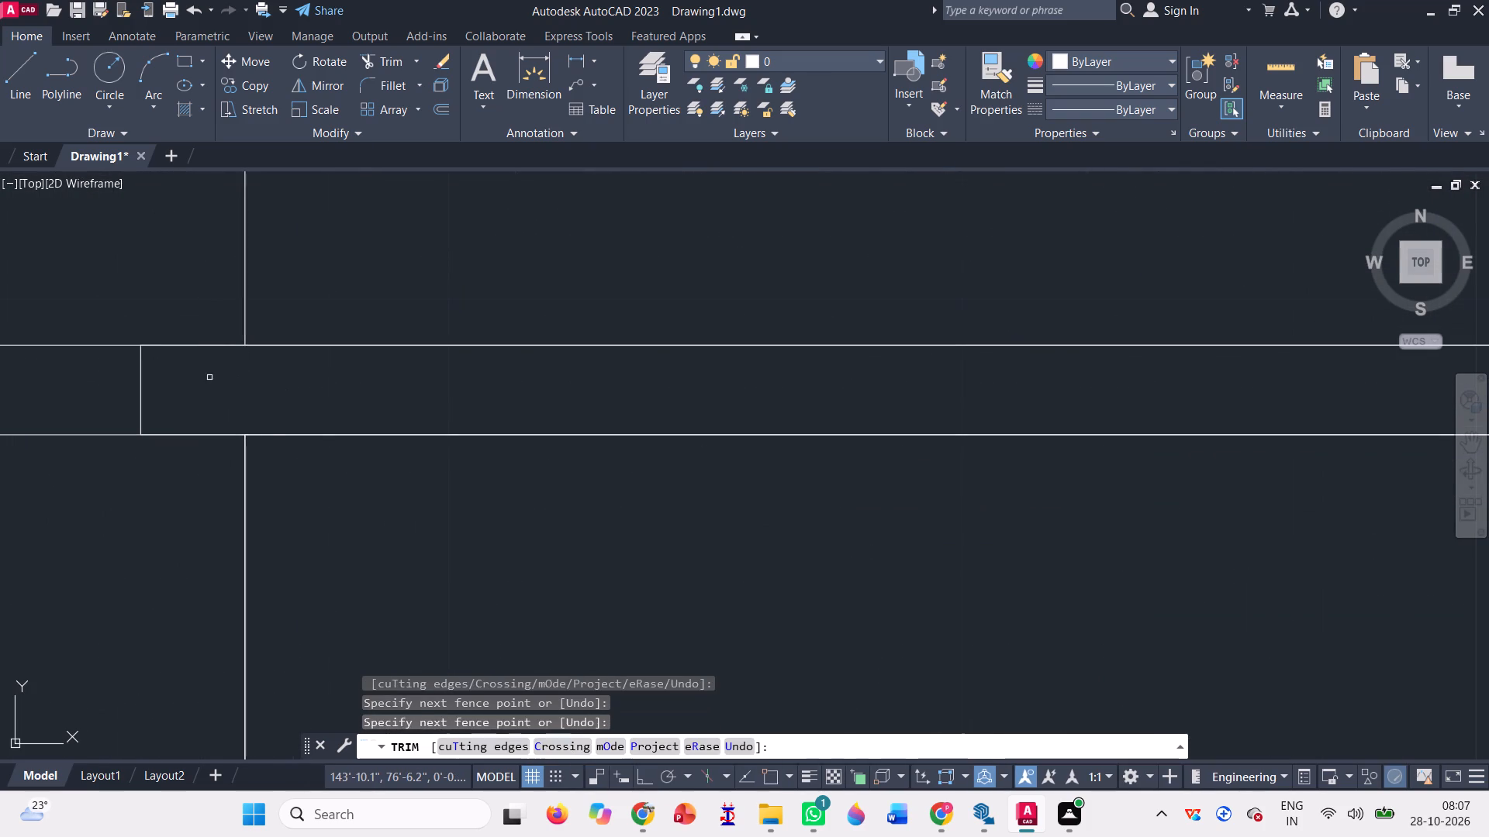
scroll(328, 439, down, 8)
key(Escape)
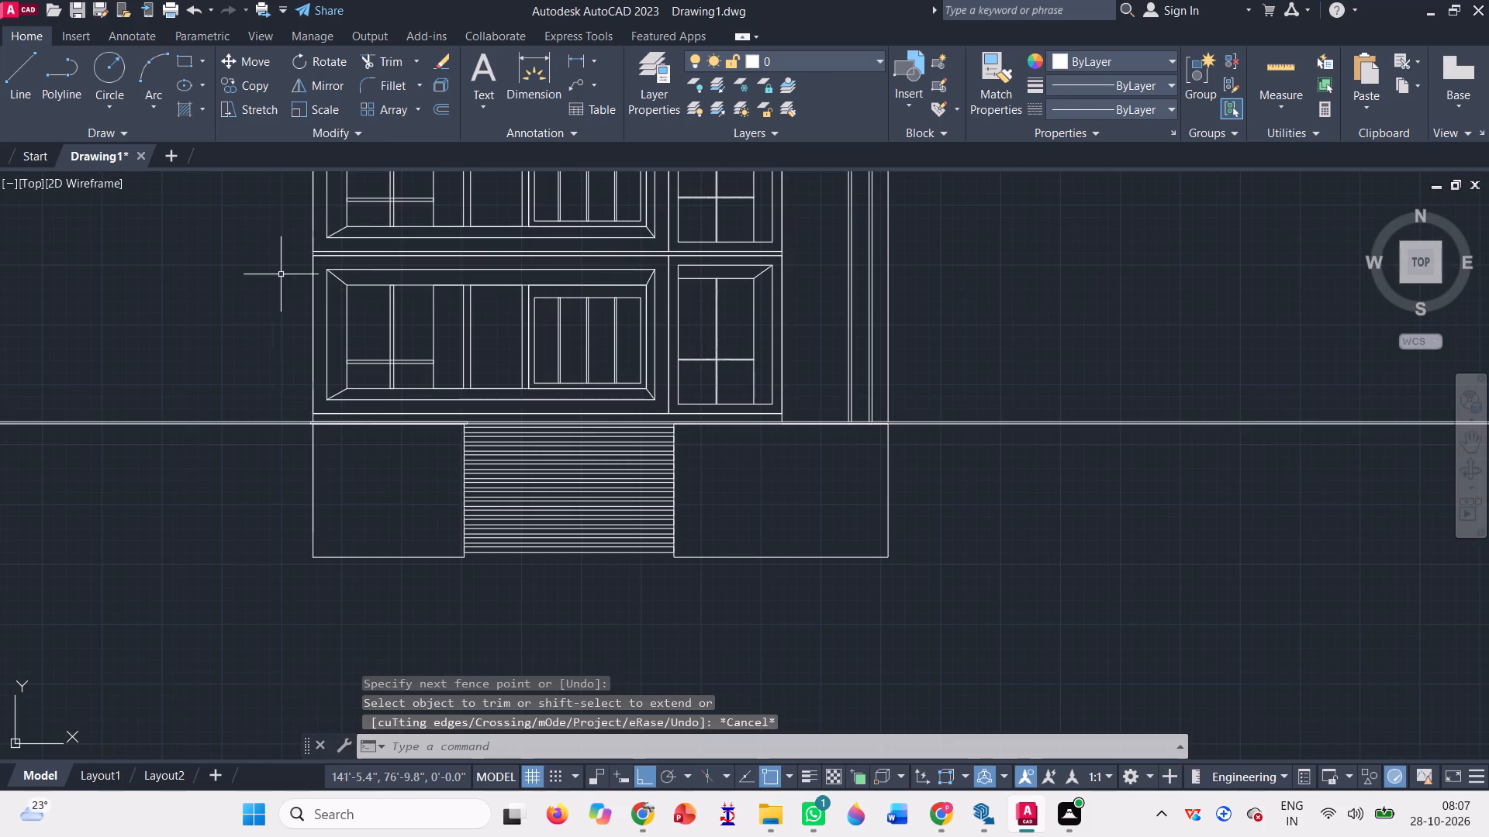
Draw a thin rectangle between the two construction lines over the ground floor's east block, slightly overhanging the block's west and east edges.
click(189, 60)
scroll(674, 422, up, 3)
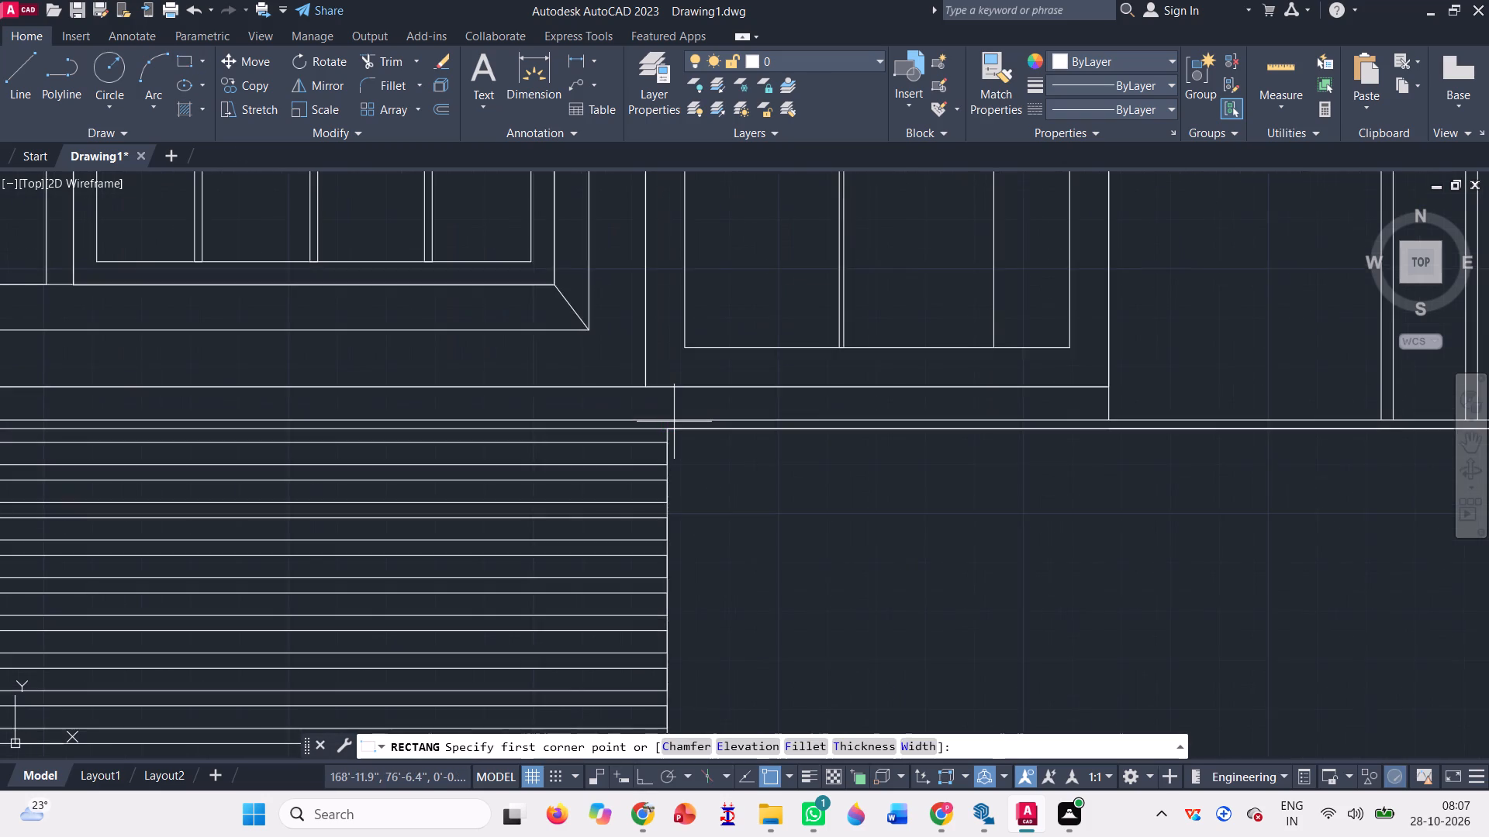
scroll(674, 422, up, 4)
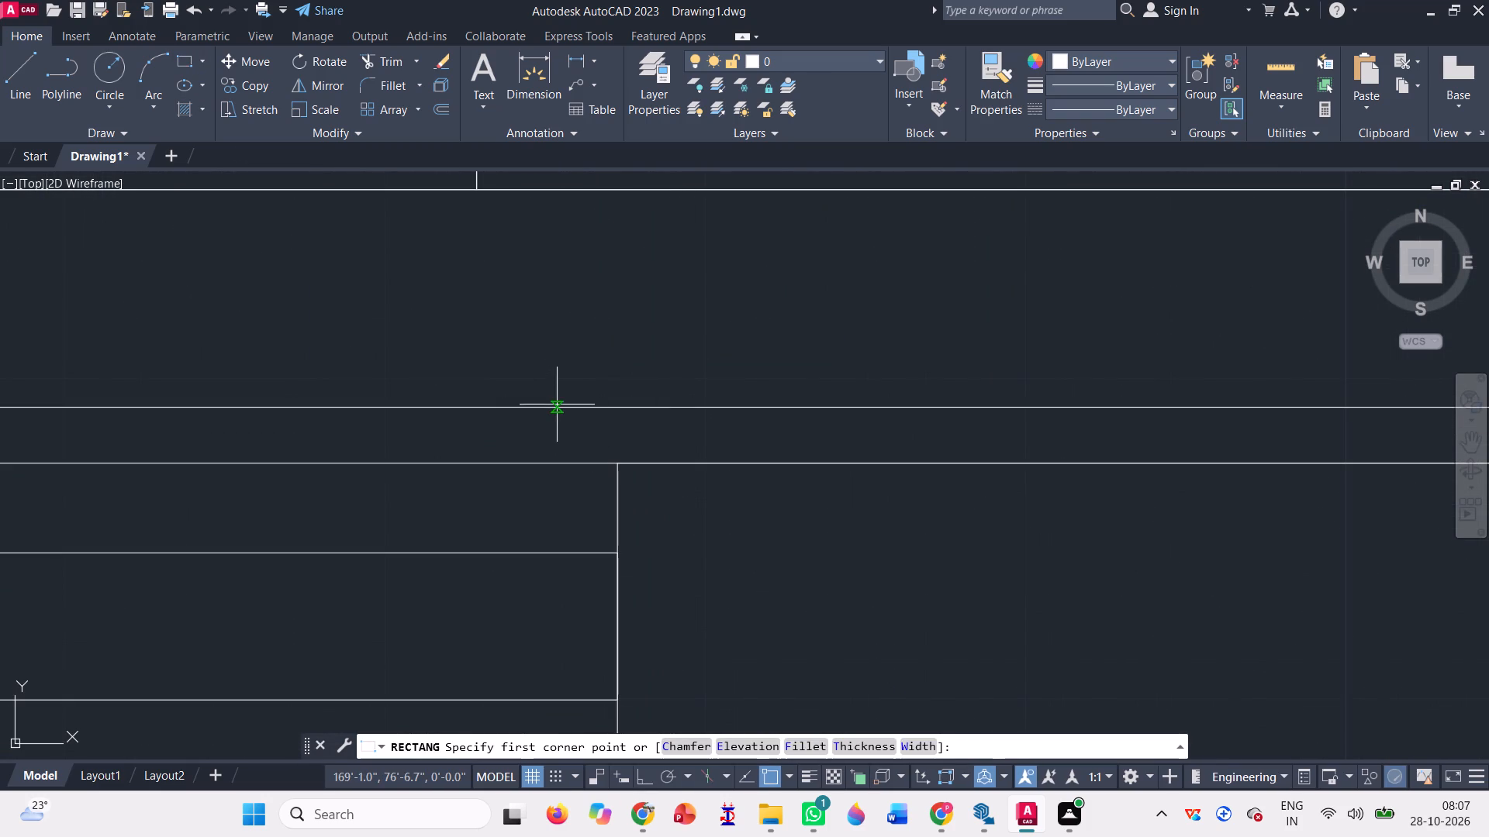
click(548, 408)
scroll(604, 449, down, 4)
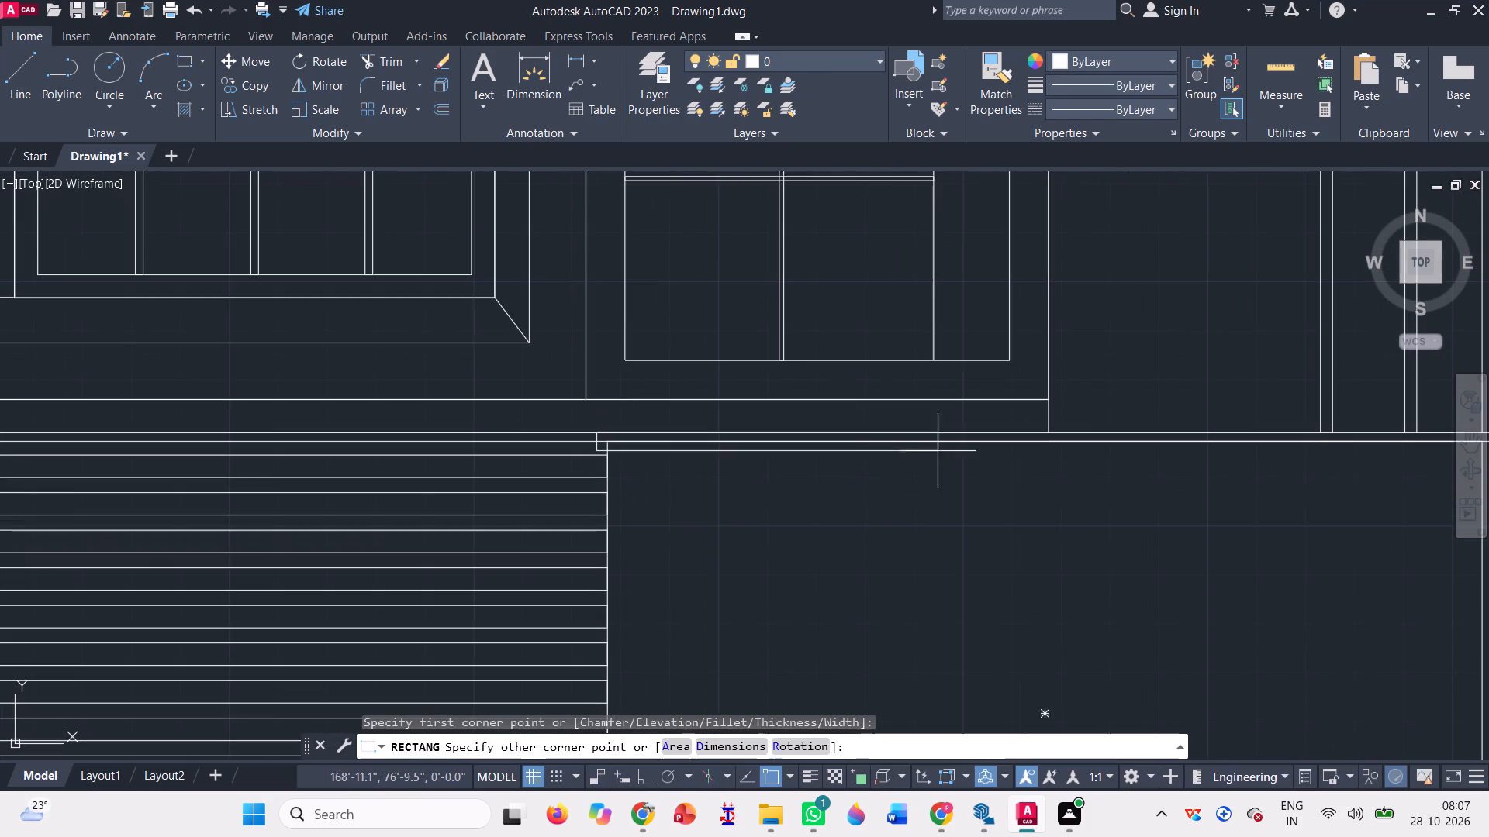
scroll(783, 424, down, 2)
scroll(1128, 425, up, 3)
scroll(898, 456, up, 1)
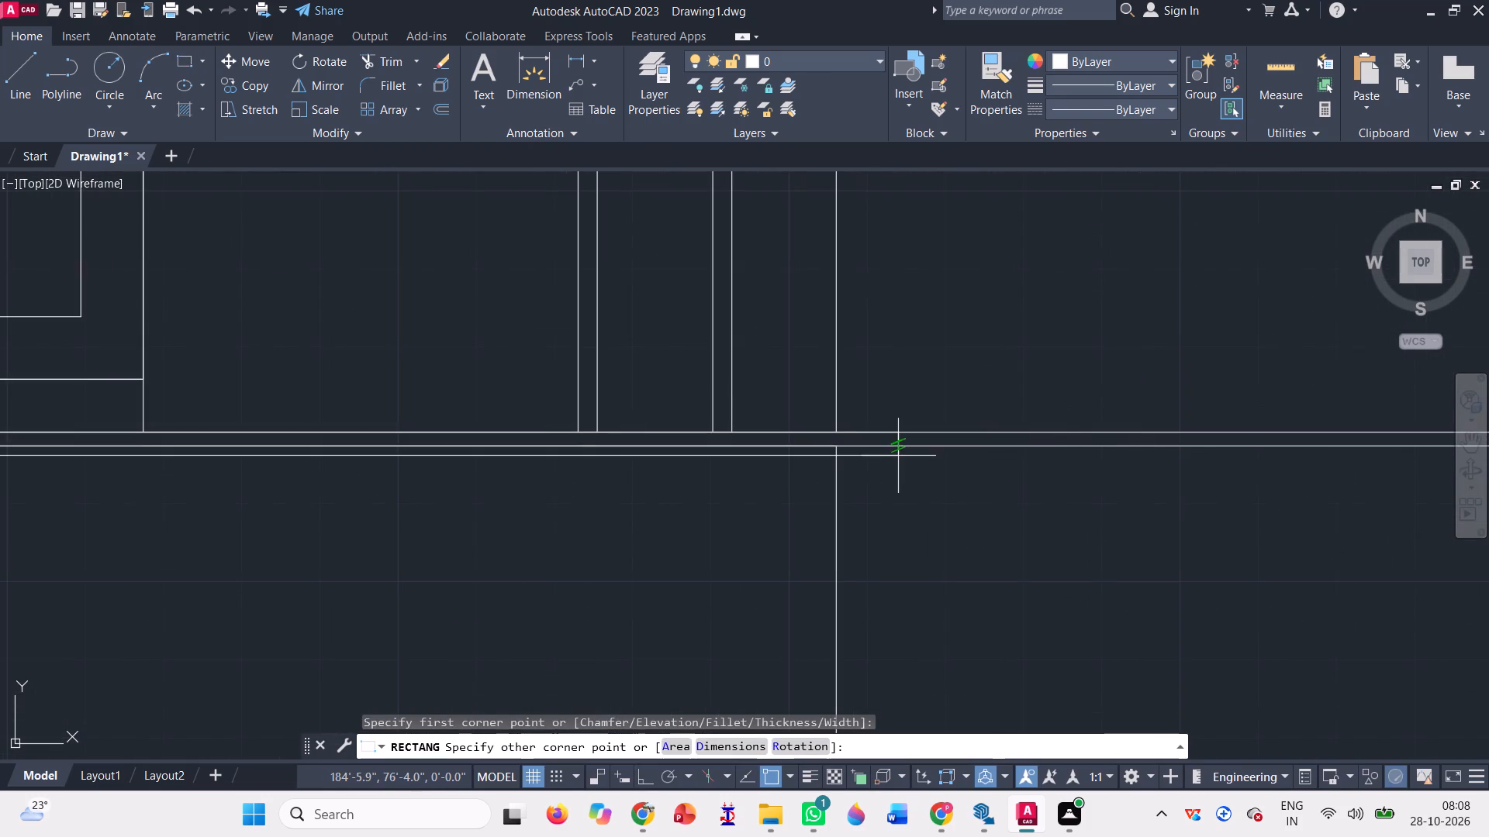
scroll(898, 456, up, 1)
click(803, 431)
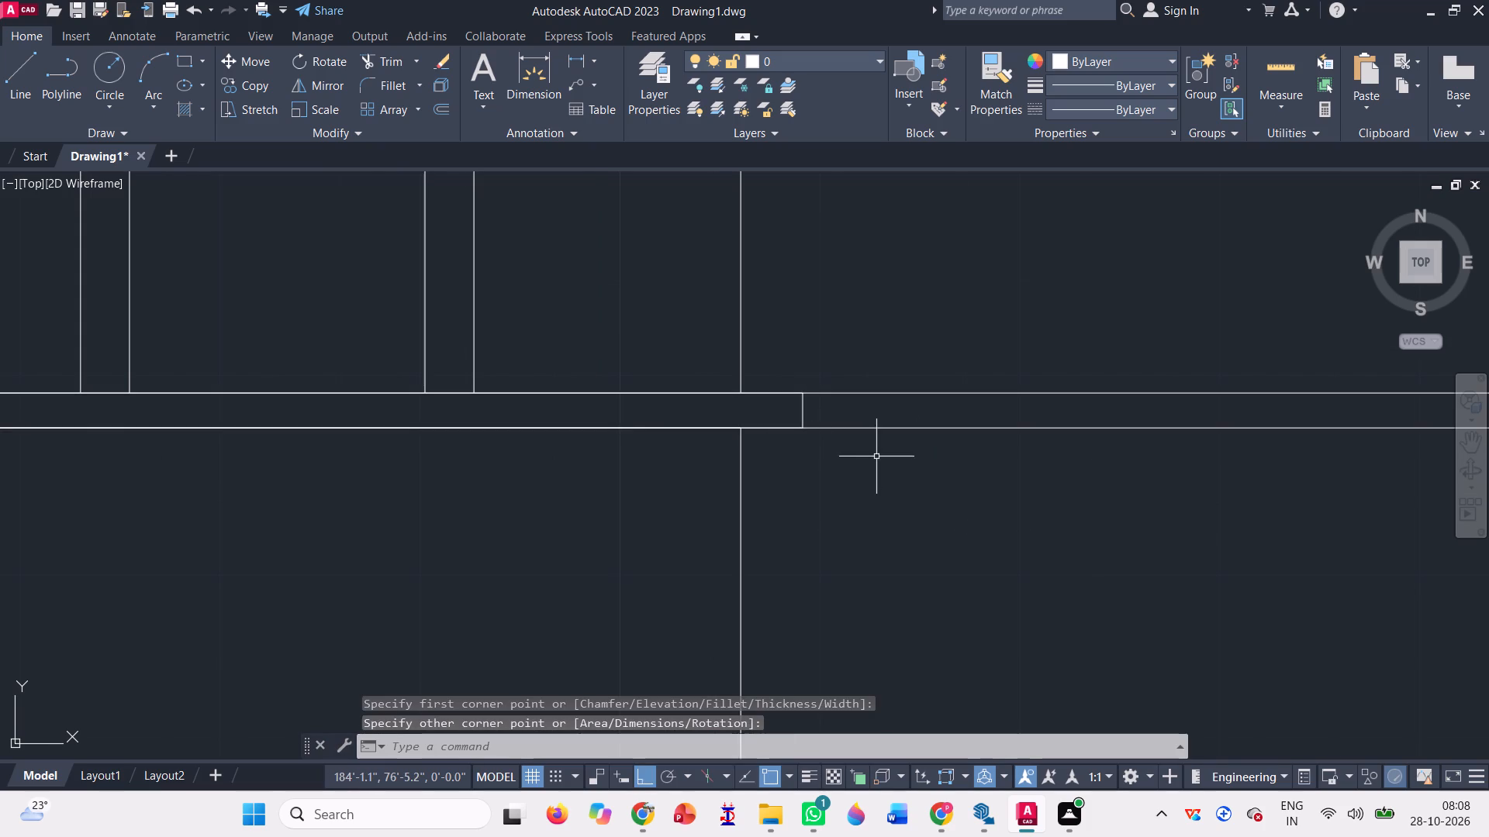
Delete the two horizontal construction lines running past the building at the top of the ground floor.
scroll(876, 456, down, 2)
click(1029, 484)
click(967, 354)
scroll(917, 465, down, 2)
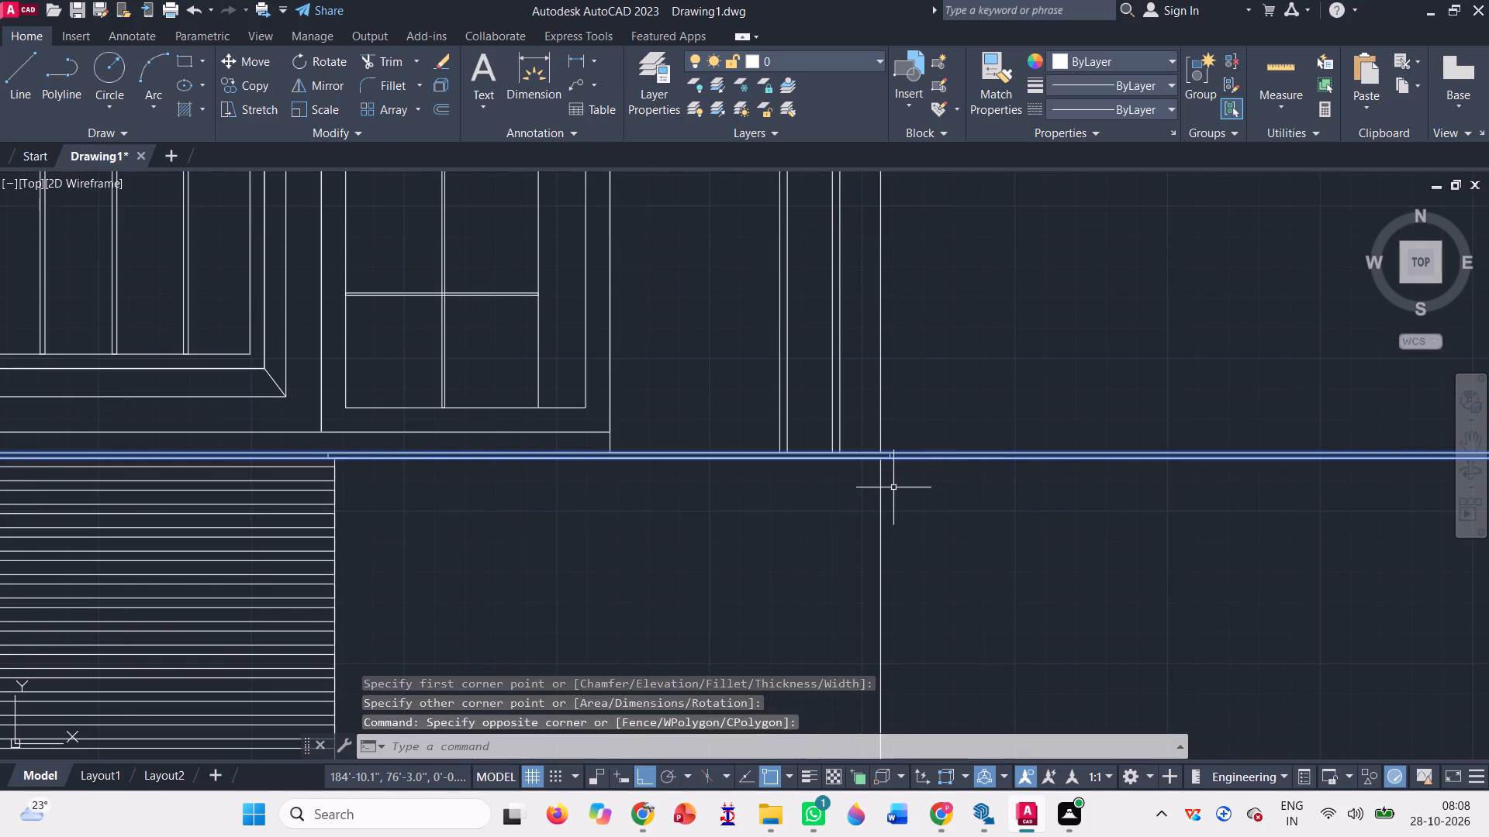
key(Delete)
scroll(832, 490, down, 3)
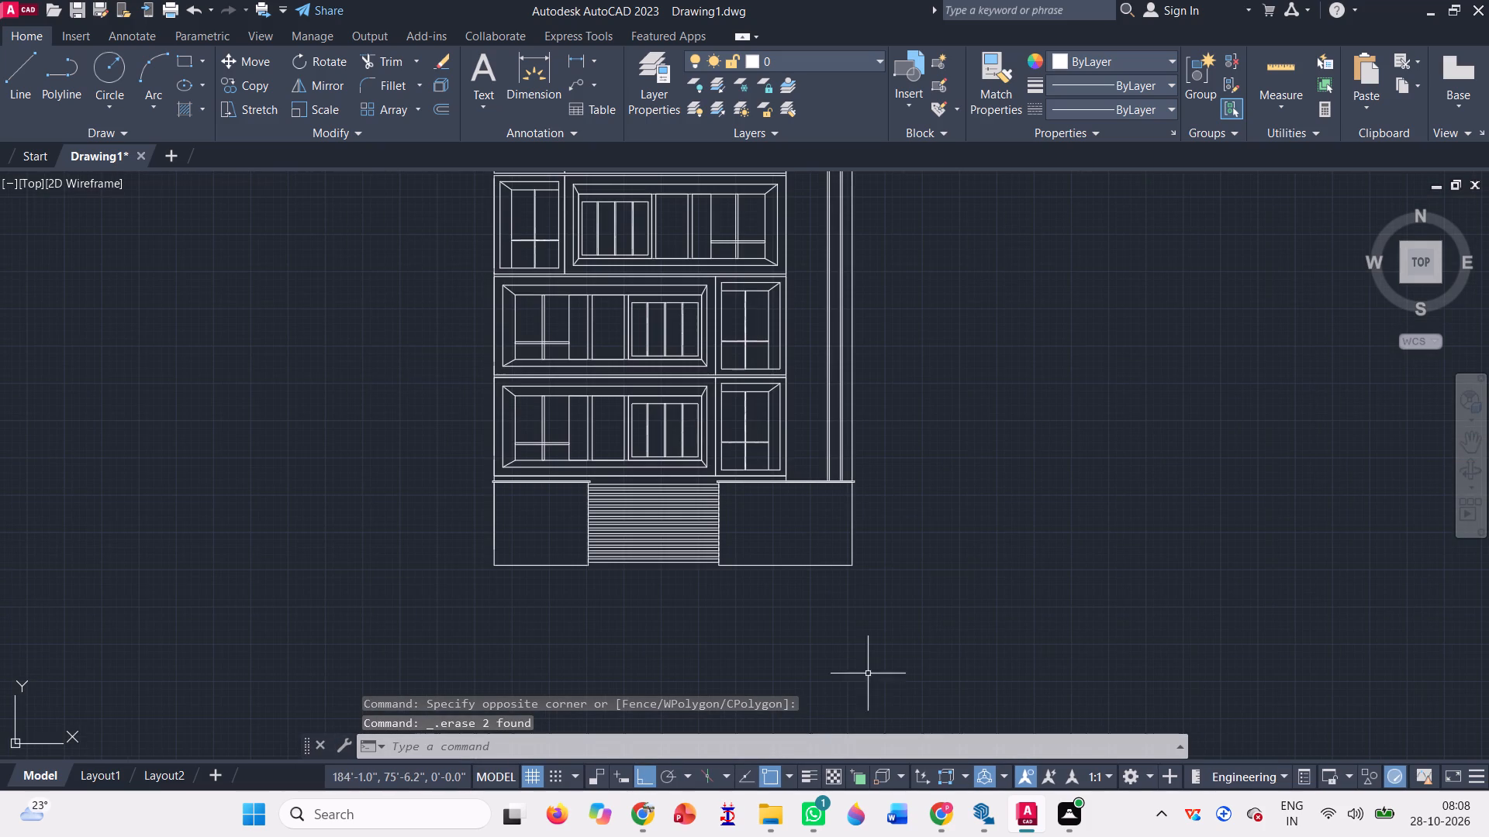
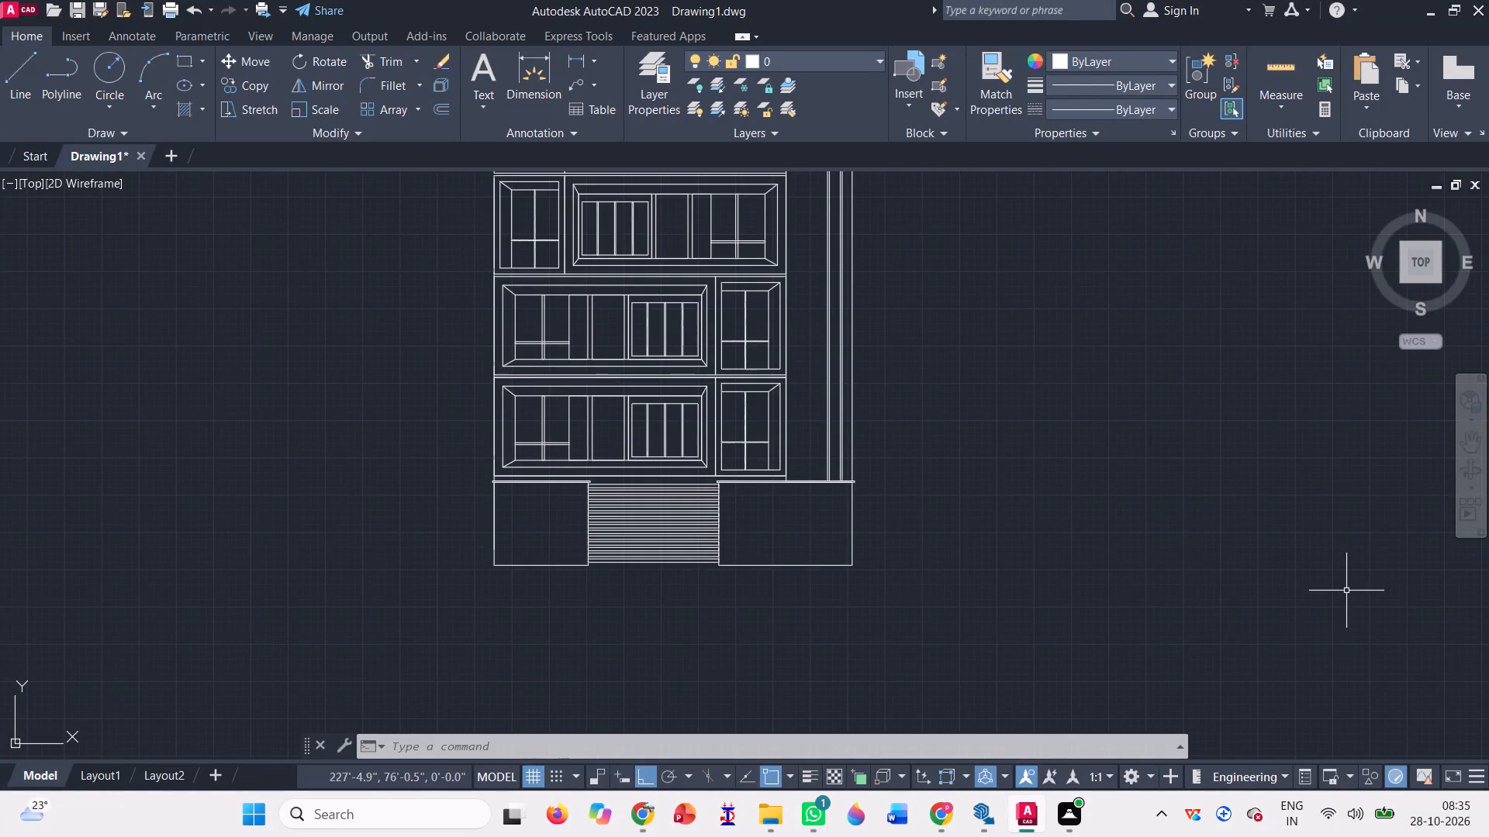
Copy the whole building elevation twice horizontally to the right, at about 46 ft and 101 ft from the original.
scroll(693, 625, down, 1)
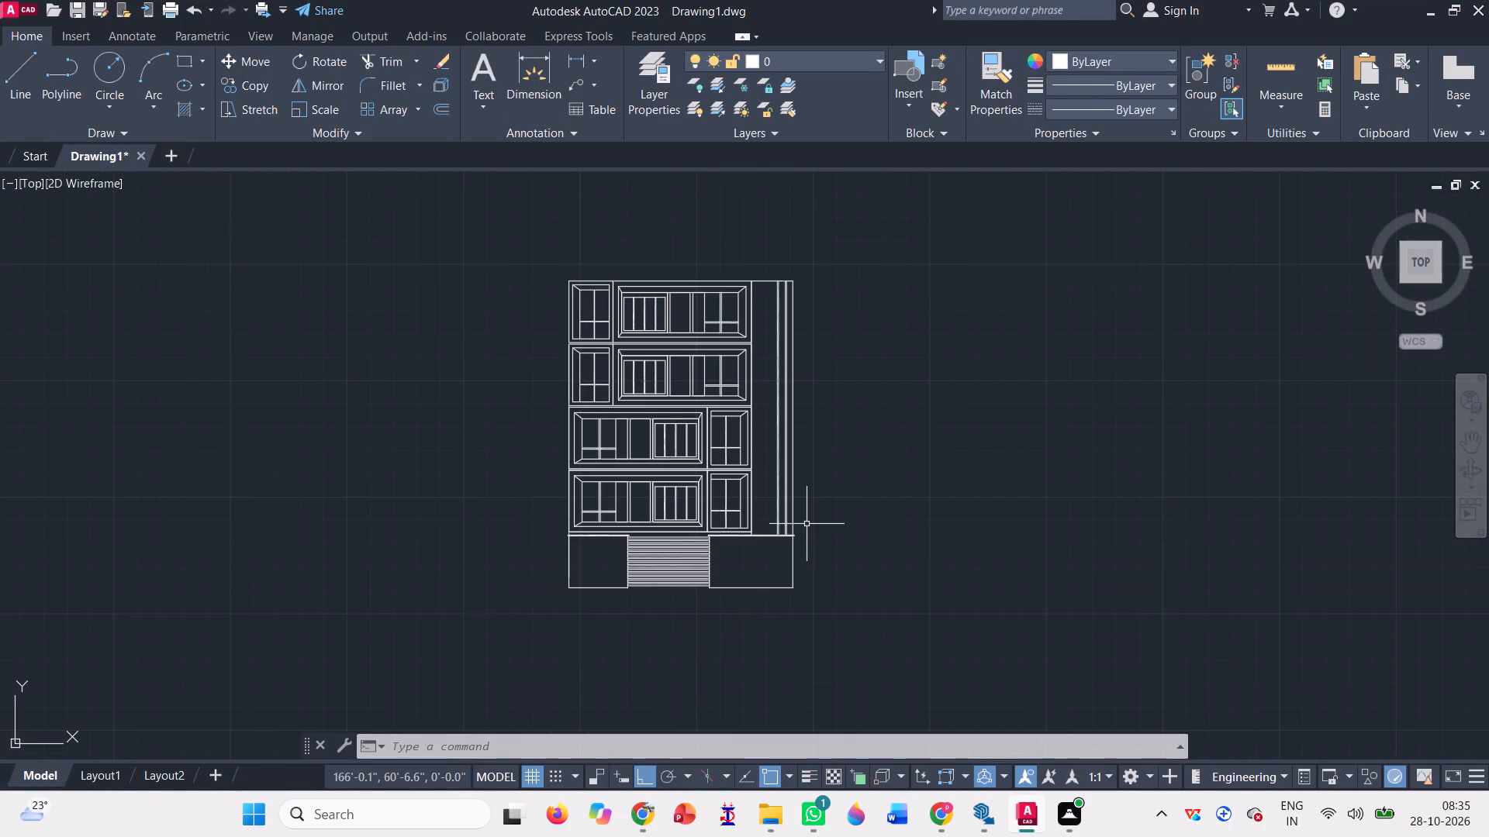
scroll(830, 524, up, 1)
scroll(759, 526, up, 1)
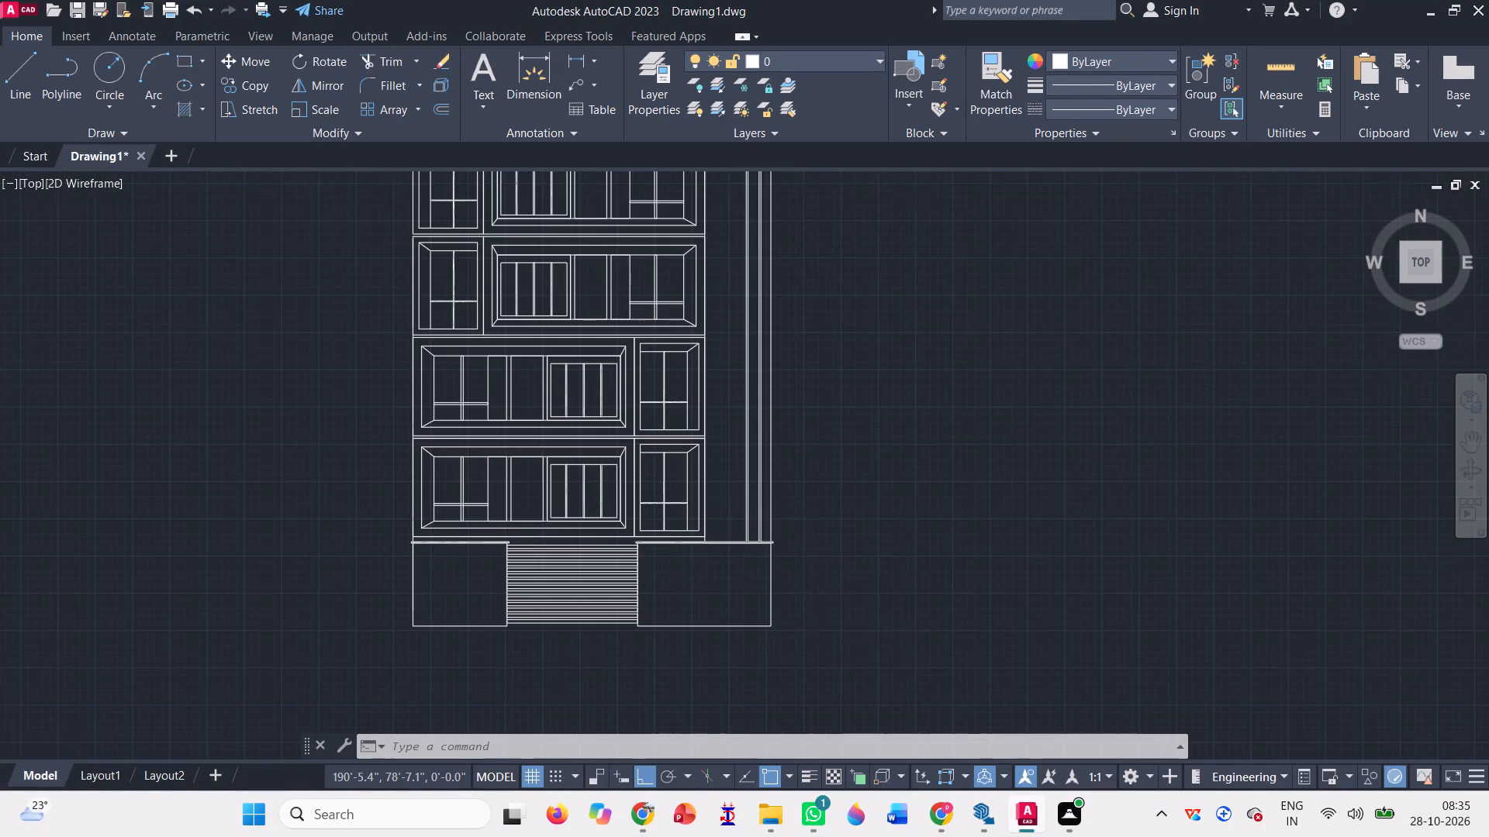
scroll(758, 525, up, 2)
scroll(787, 615, up, 1)
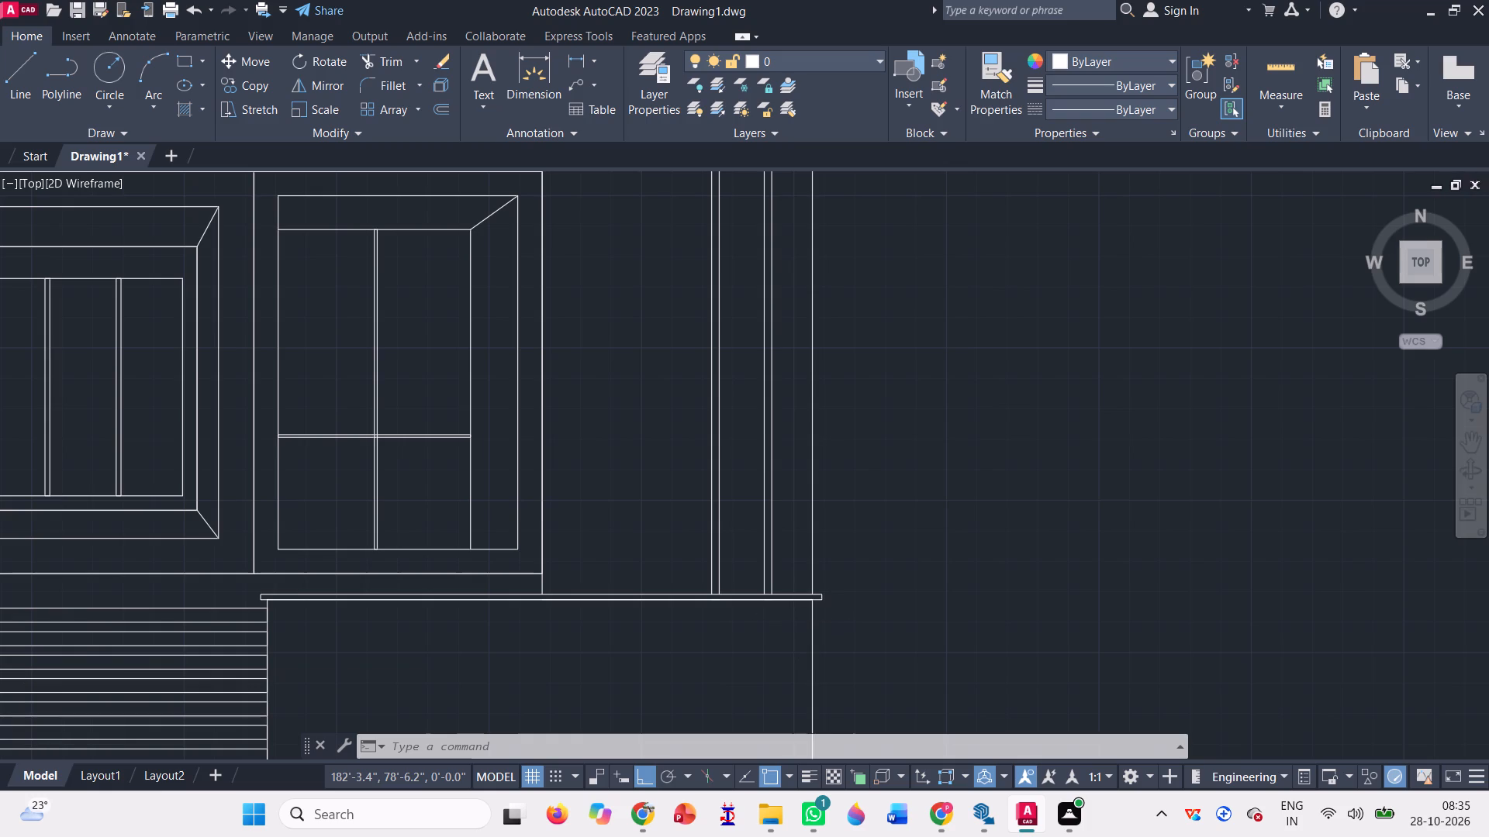
scroll(787, 615, down, 5)
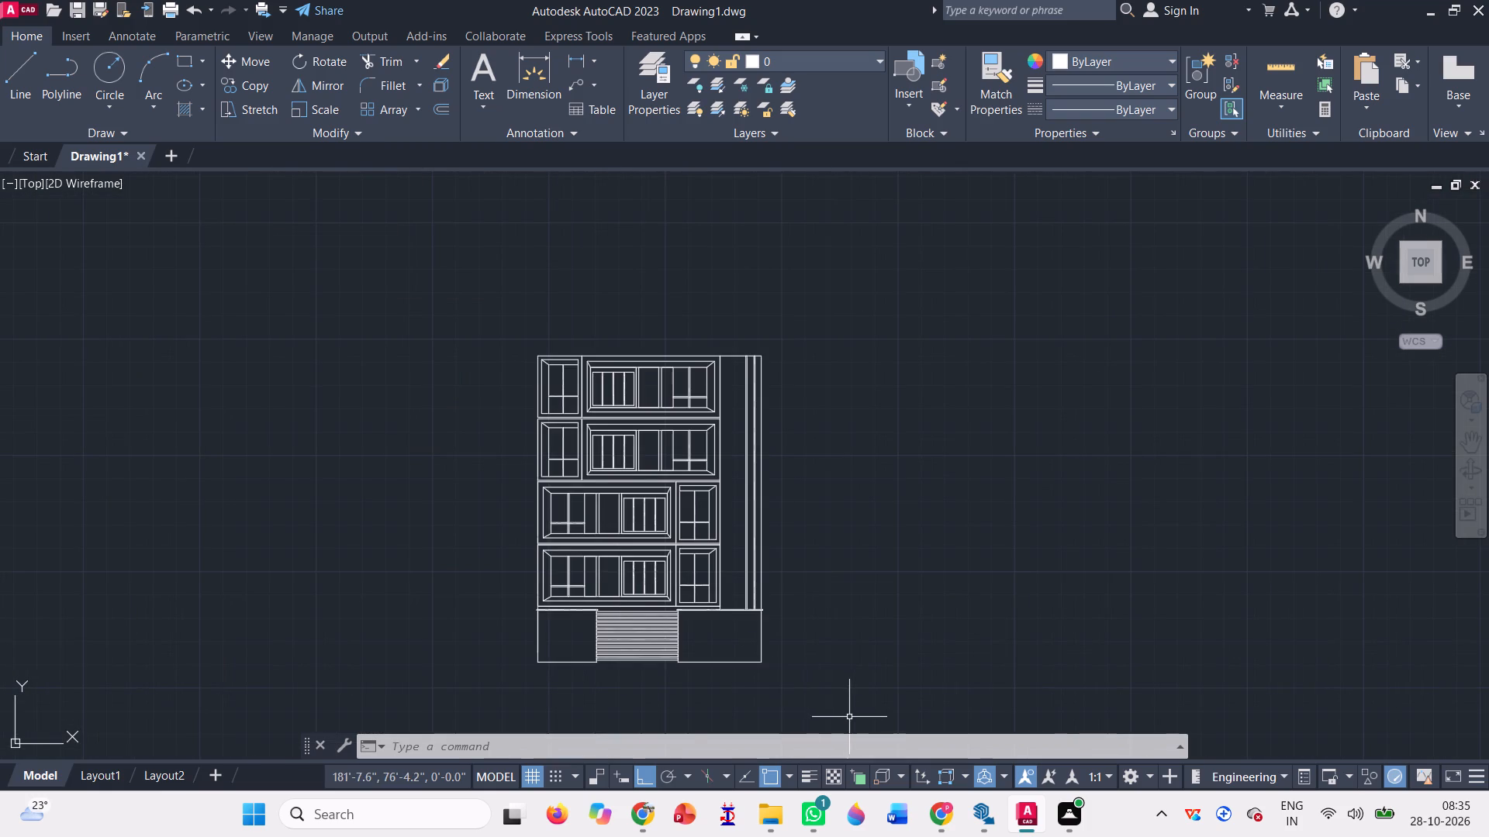
click(849, 717)
click(391, 277)
text(co)
key(space)
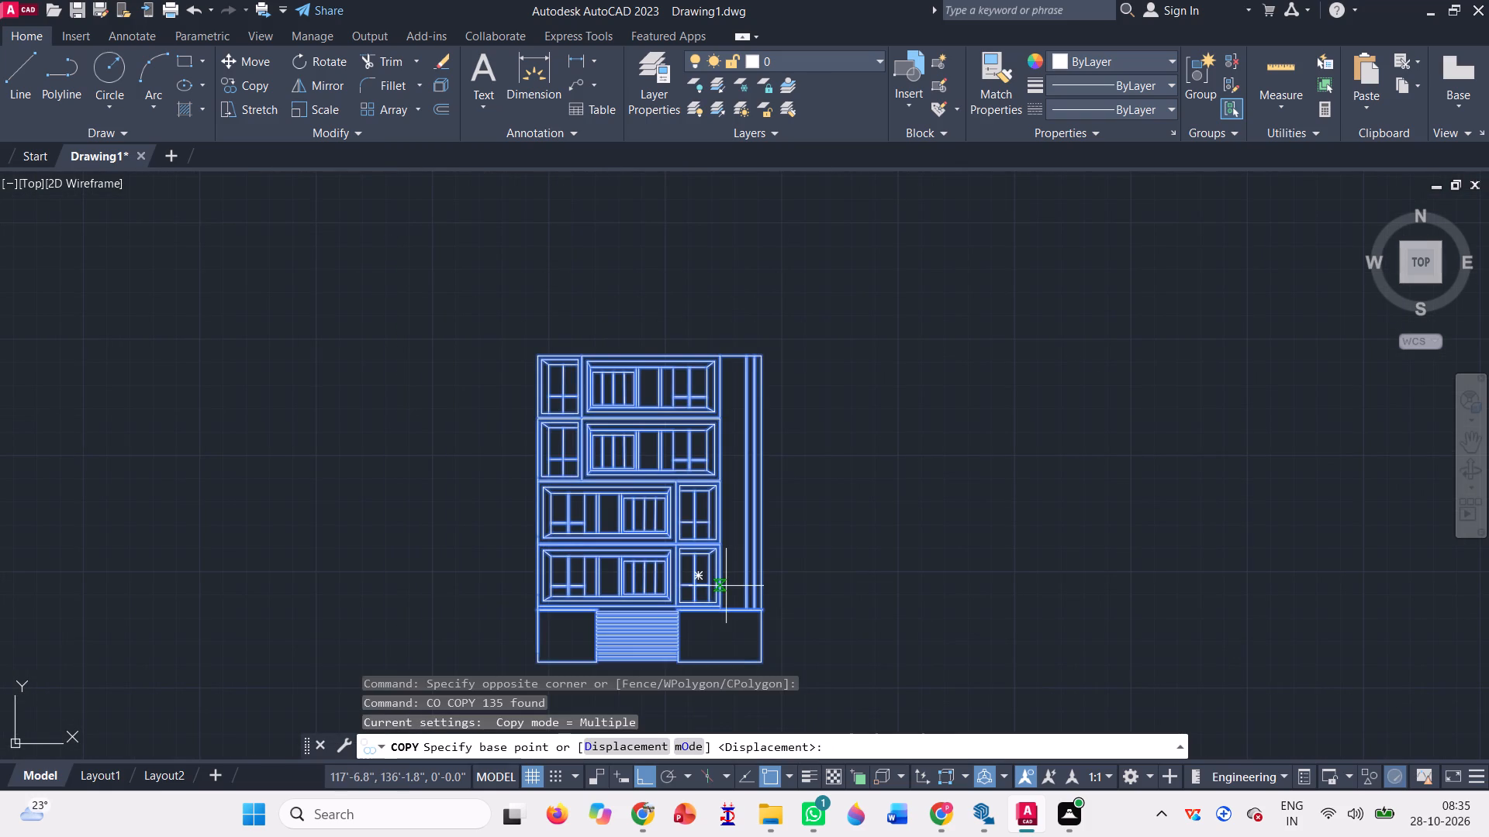
click(762, 663)
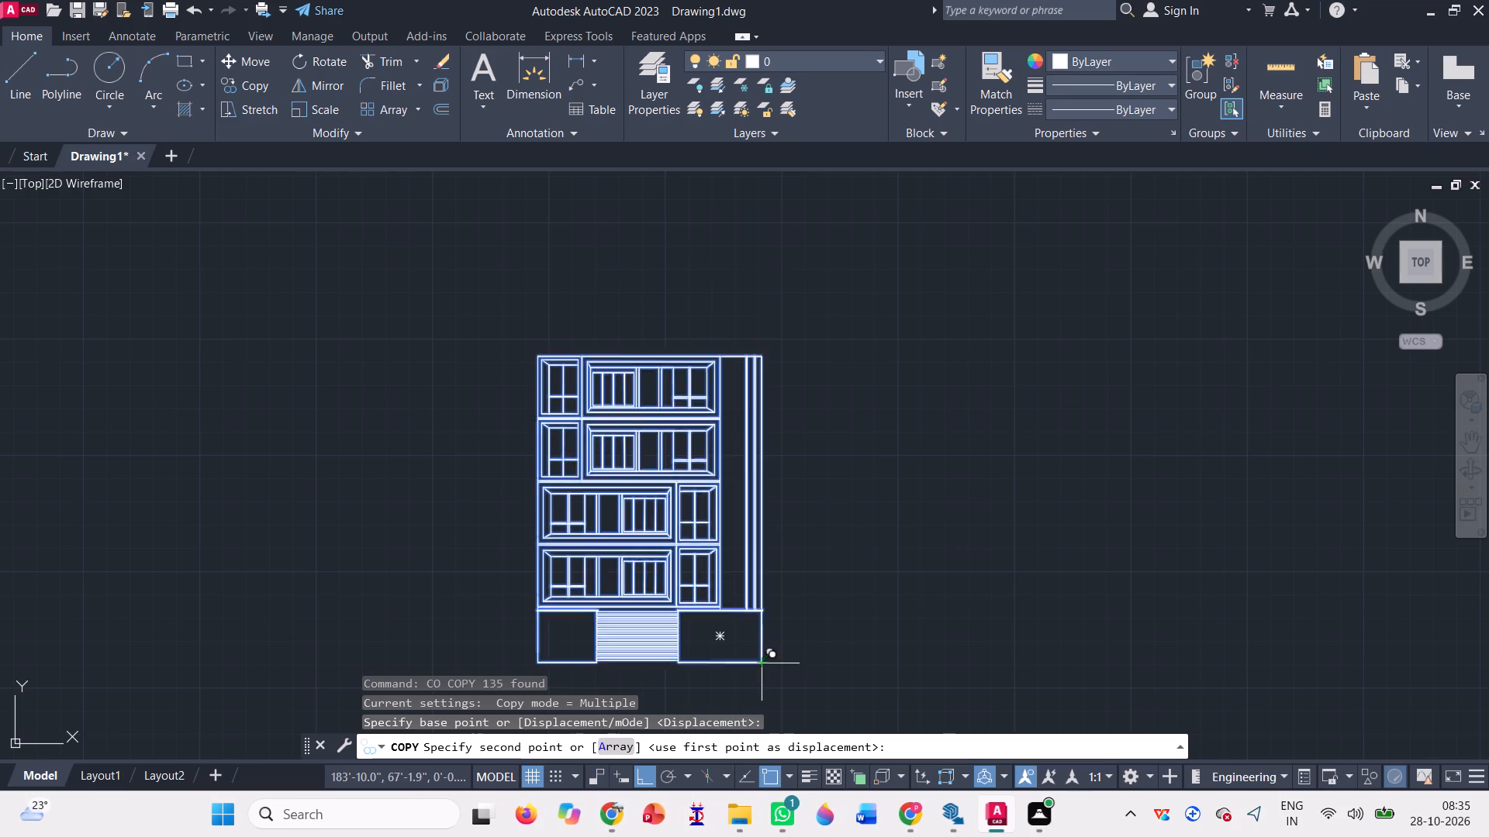
click(1017, 629)
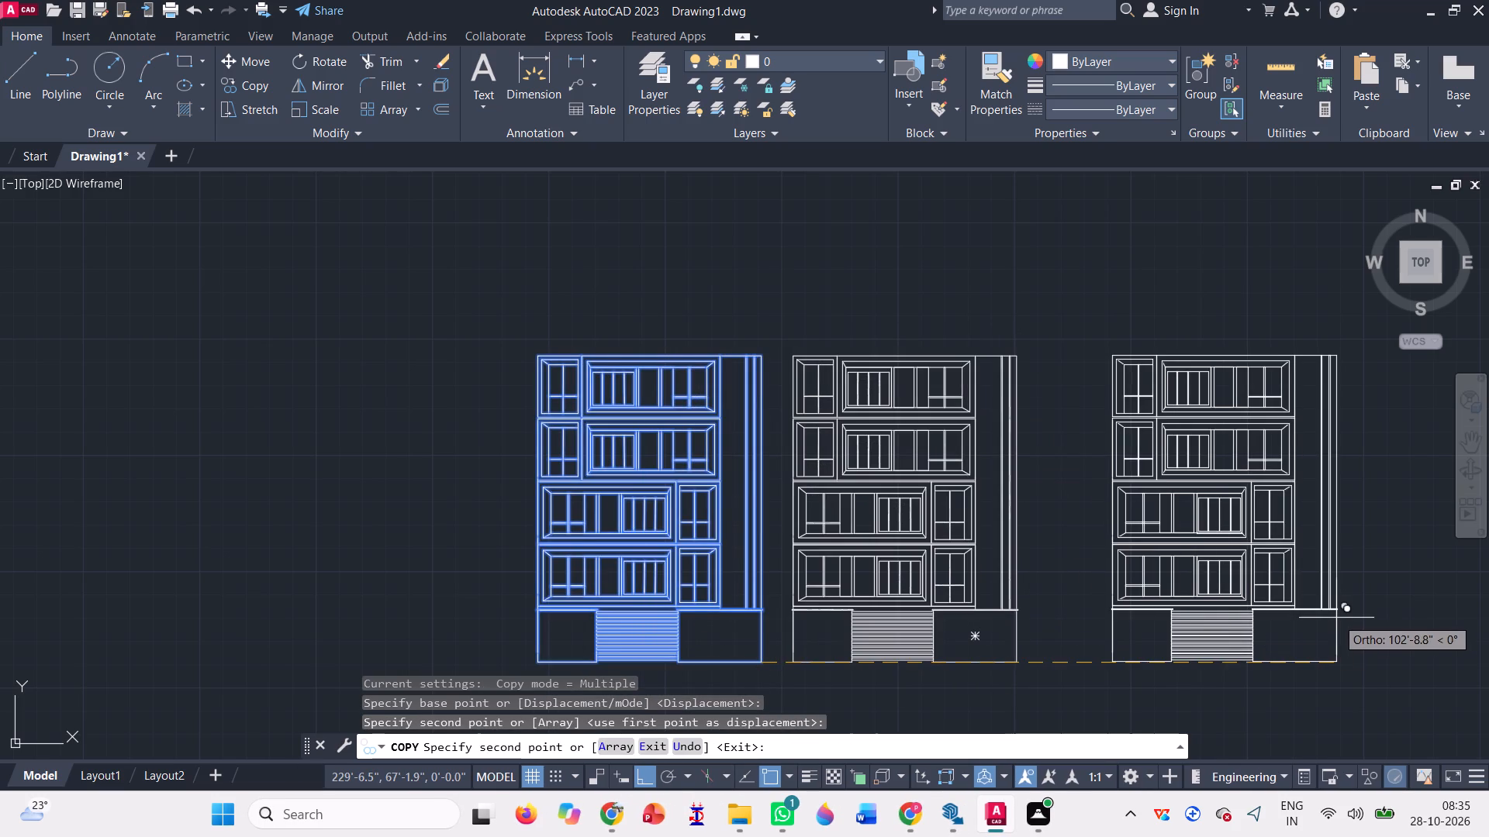
click(1324, 618)
key(Escape)
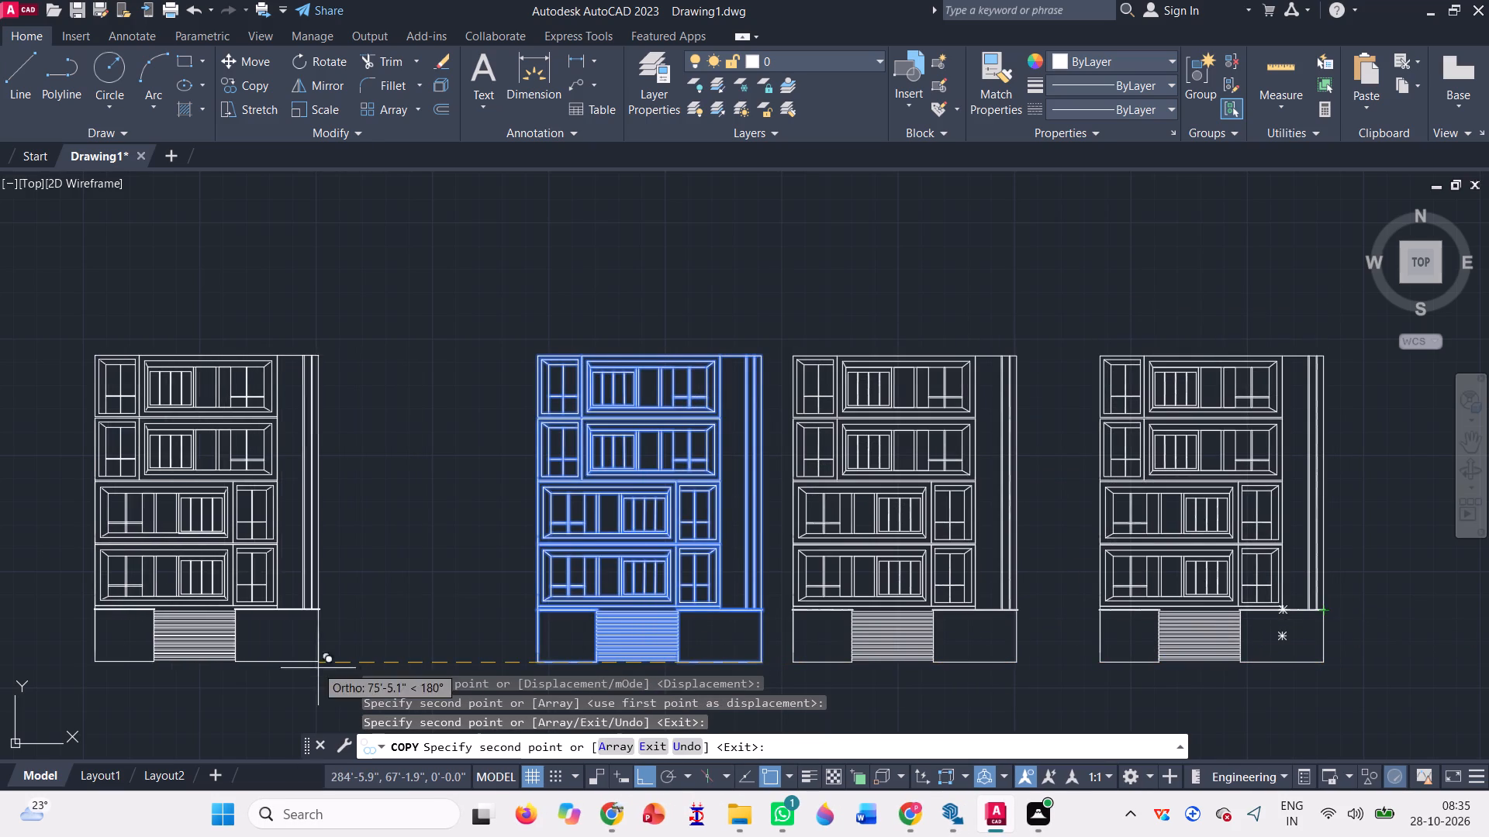
Change the colour of the entire rightmost elevation copy to black (0,0,0).
scroll(287, 551, down, 1)
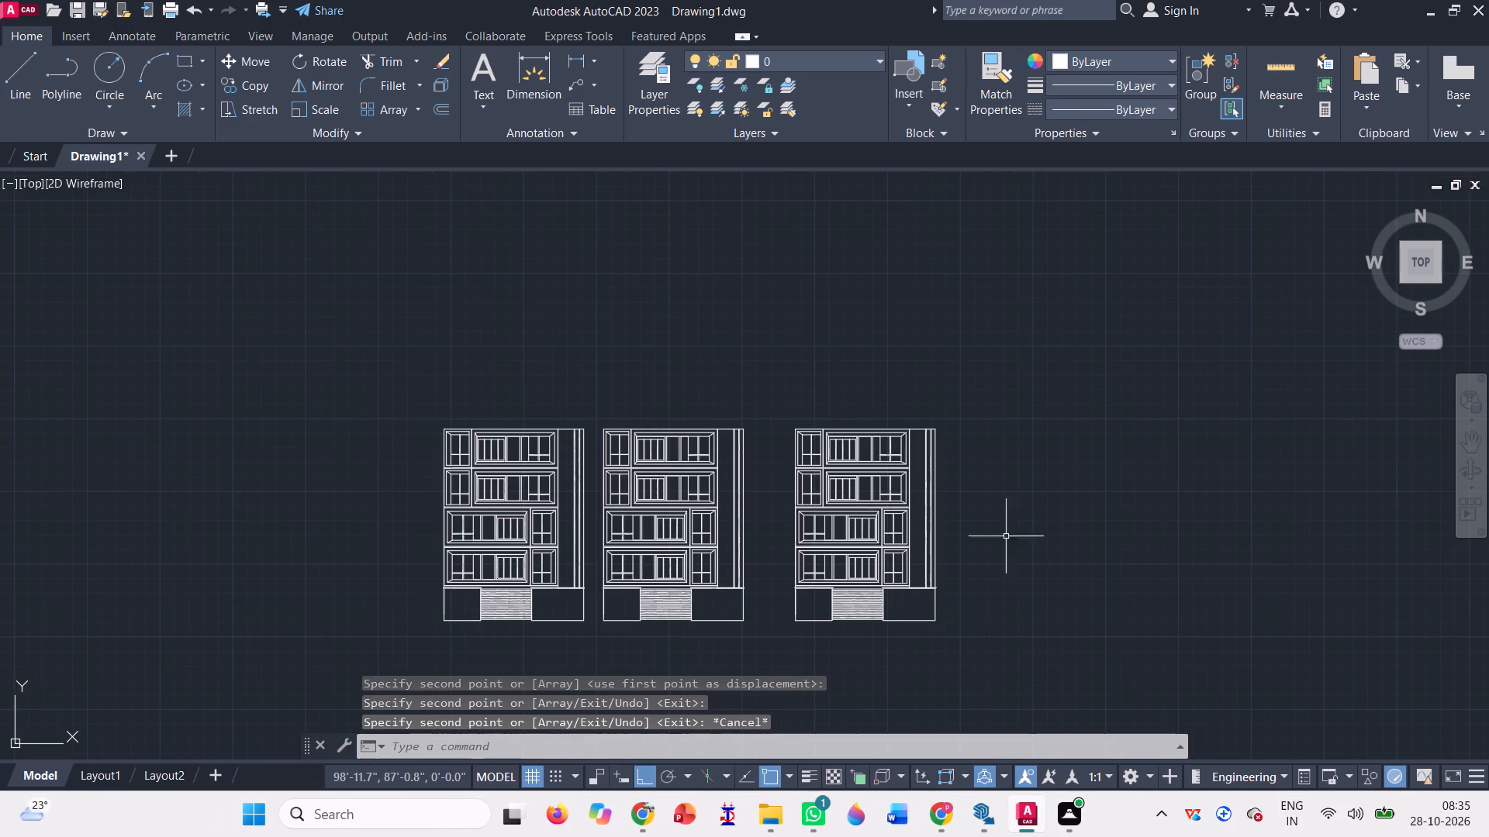
click(962, 666)
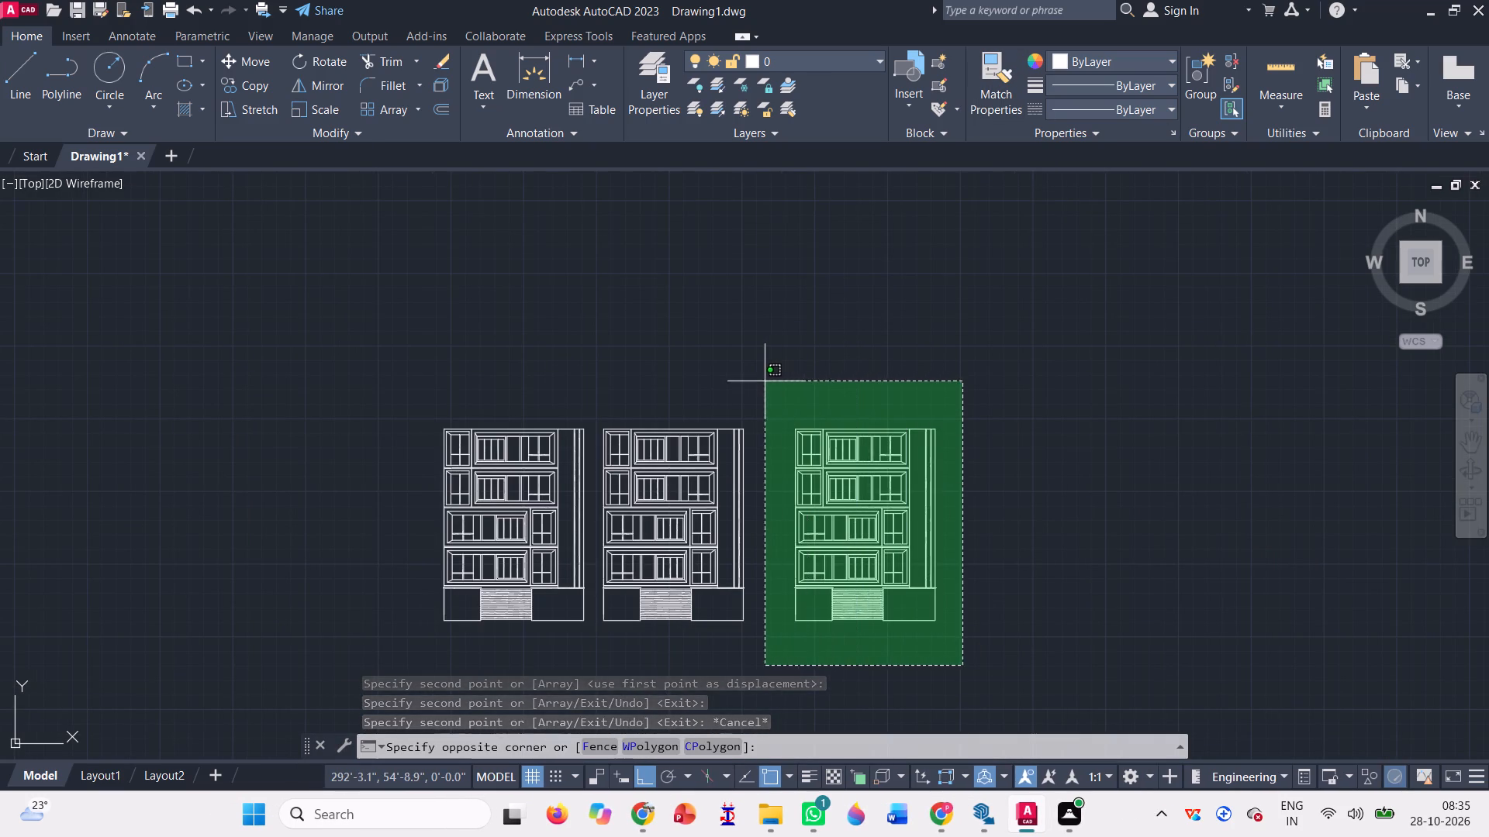
click(765, 381)
click(1151, 56)
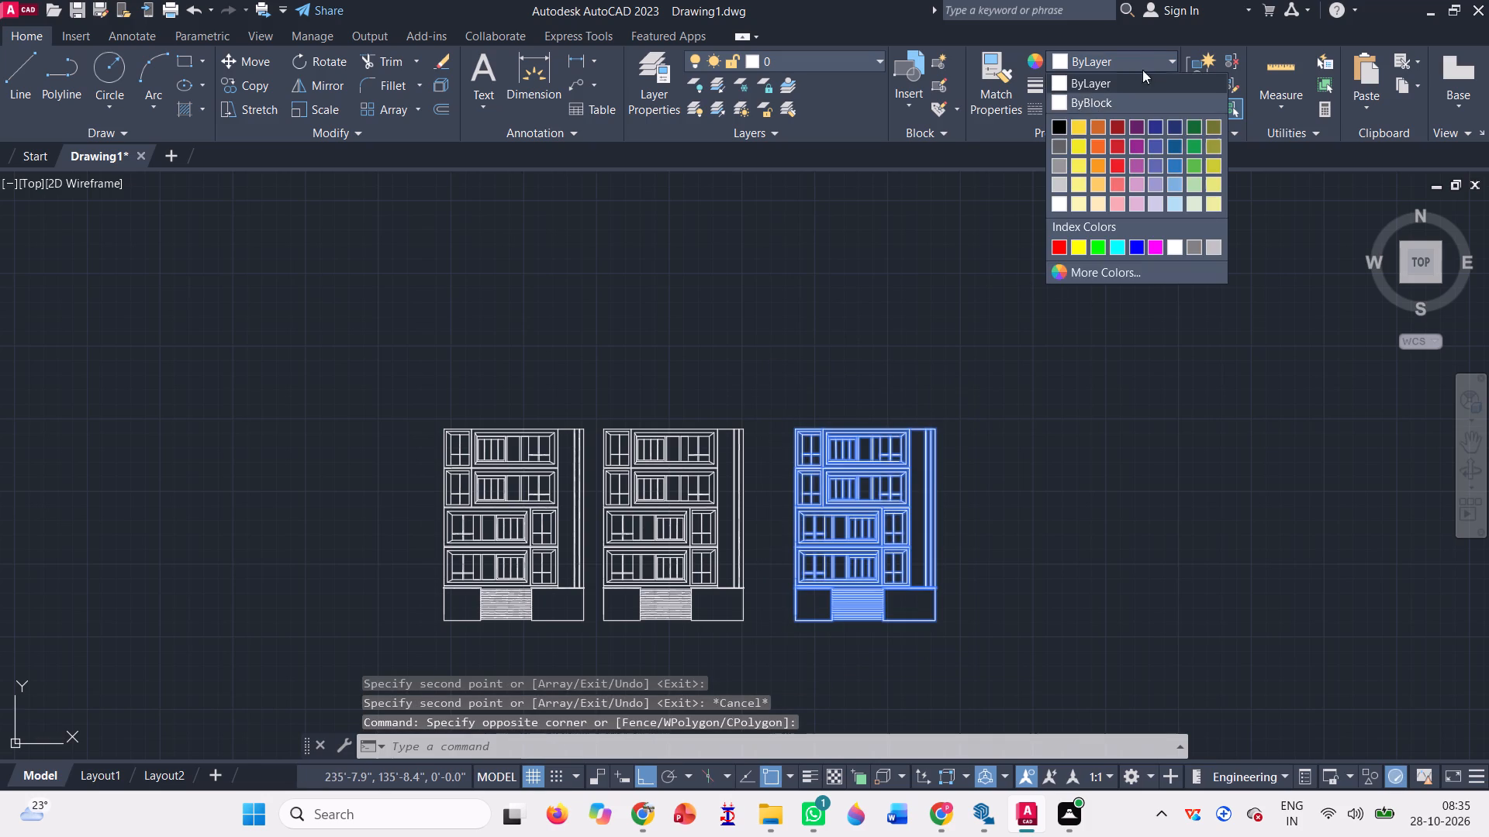
click(1060, 122)
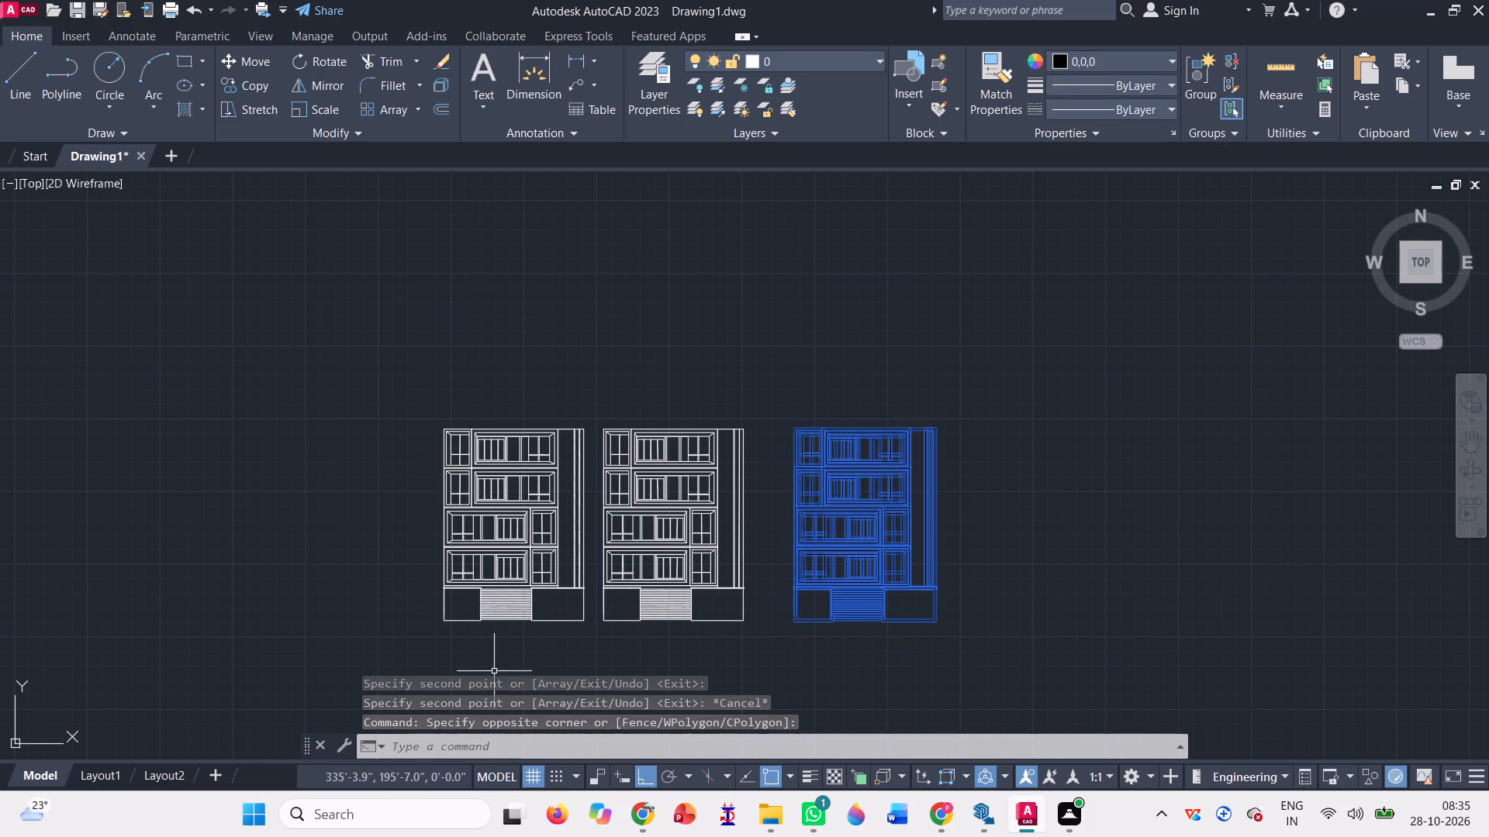
scroll(448, 629, up, 1)
key(Escape)
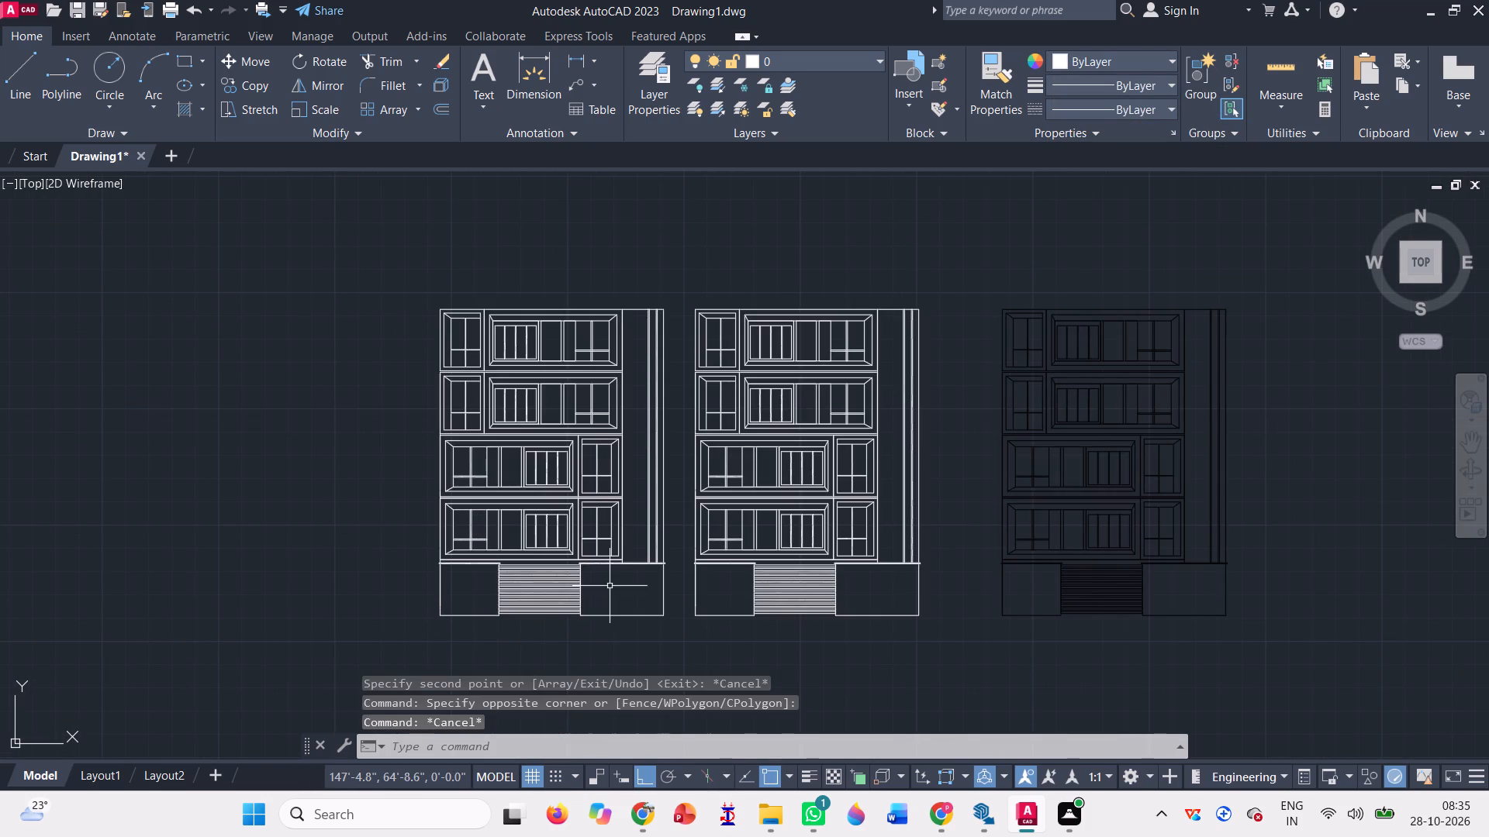
Start a gradient hatch, switch its pattern to SOLID and set its true colour to light grey 232,232,232.
scroll(593, 441, up, 1)
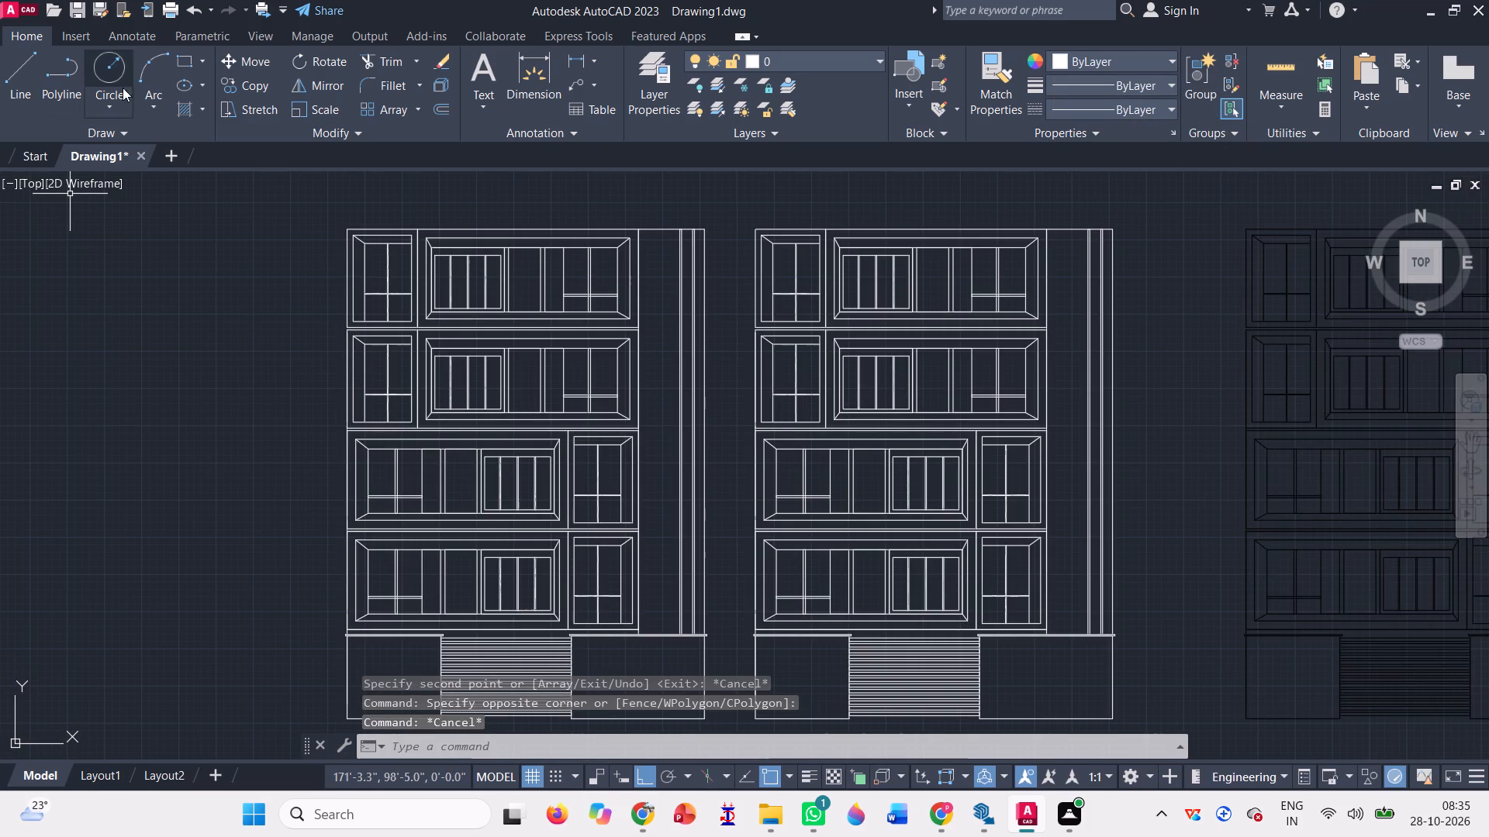
click(206, 105)
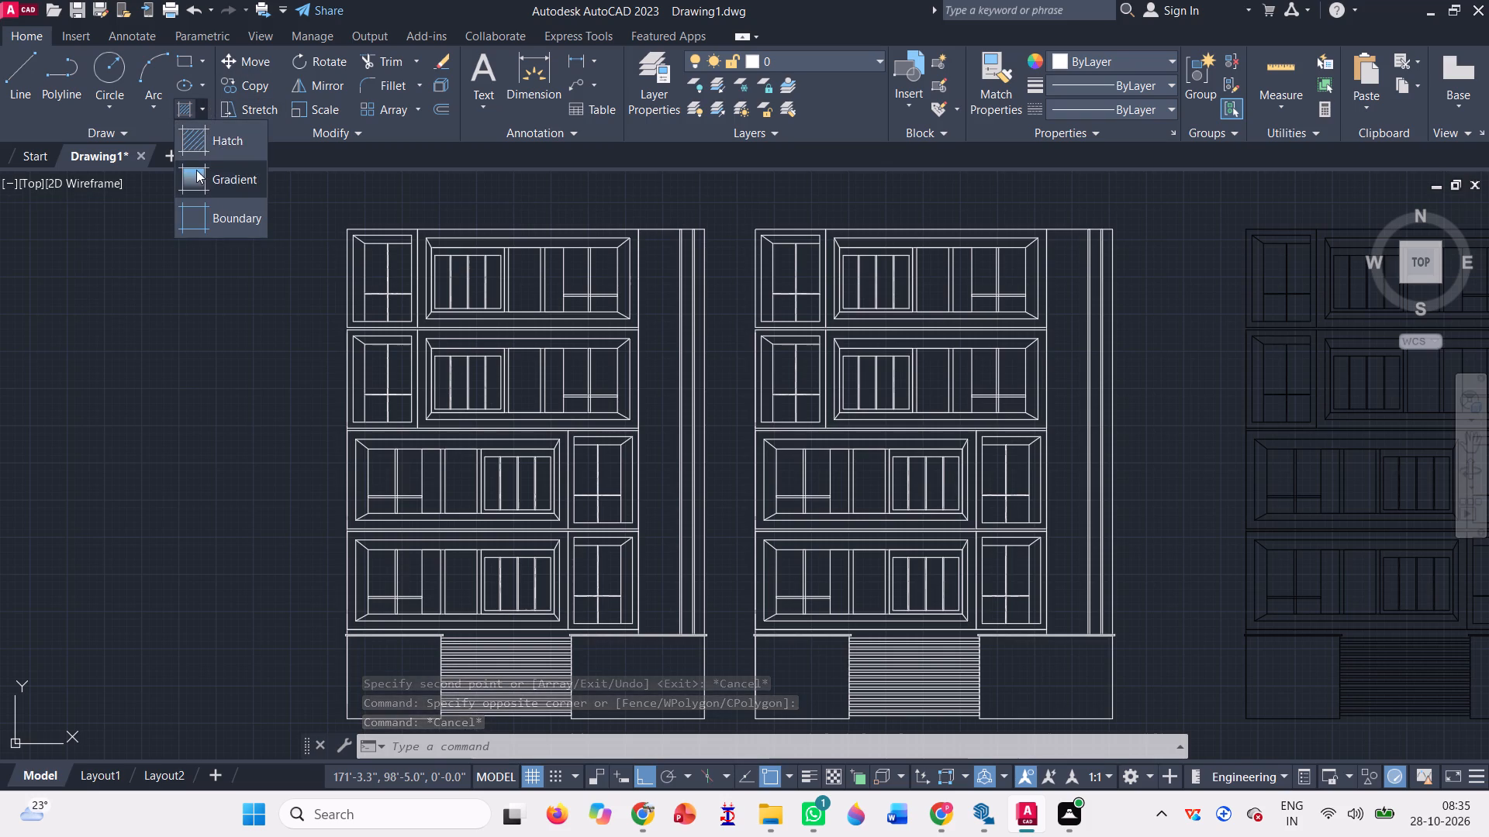
click(198, 182)
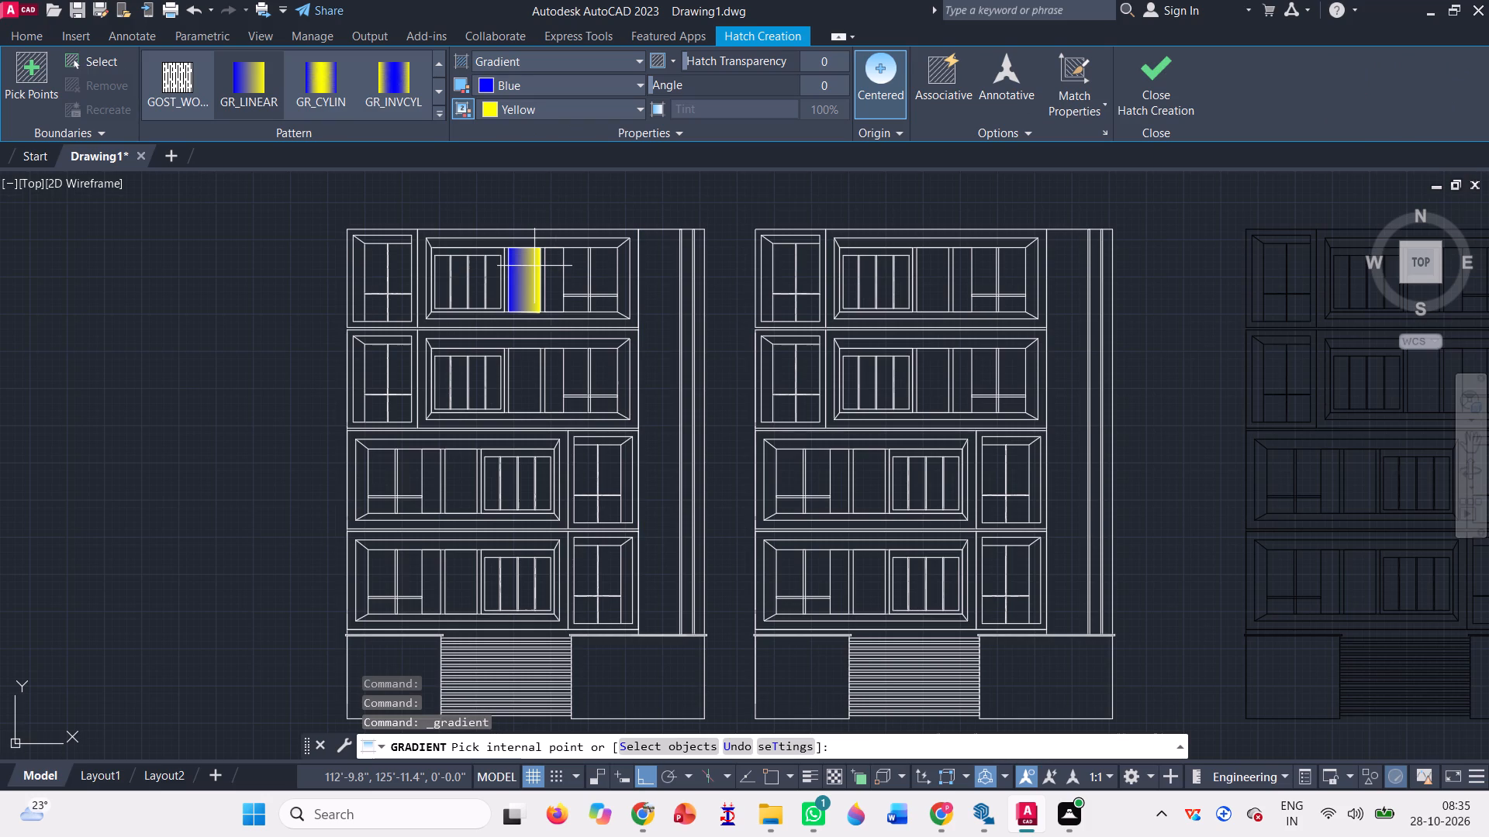
scroll(233, 132, up, 3)
scroll(198, 53, up, 4)
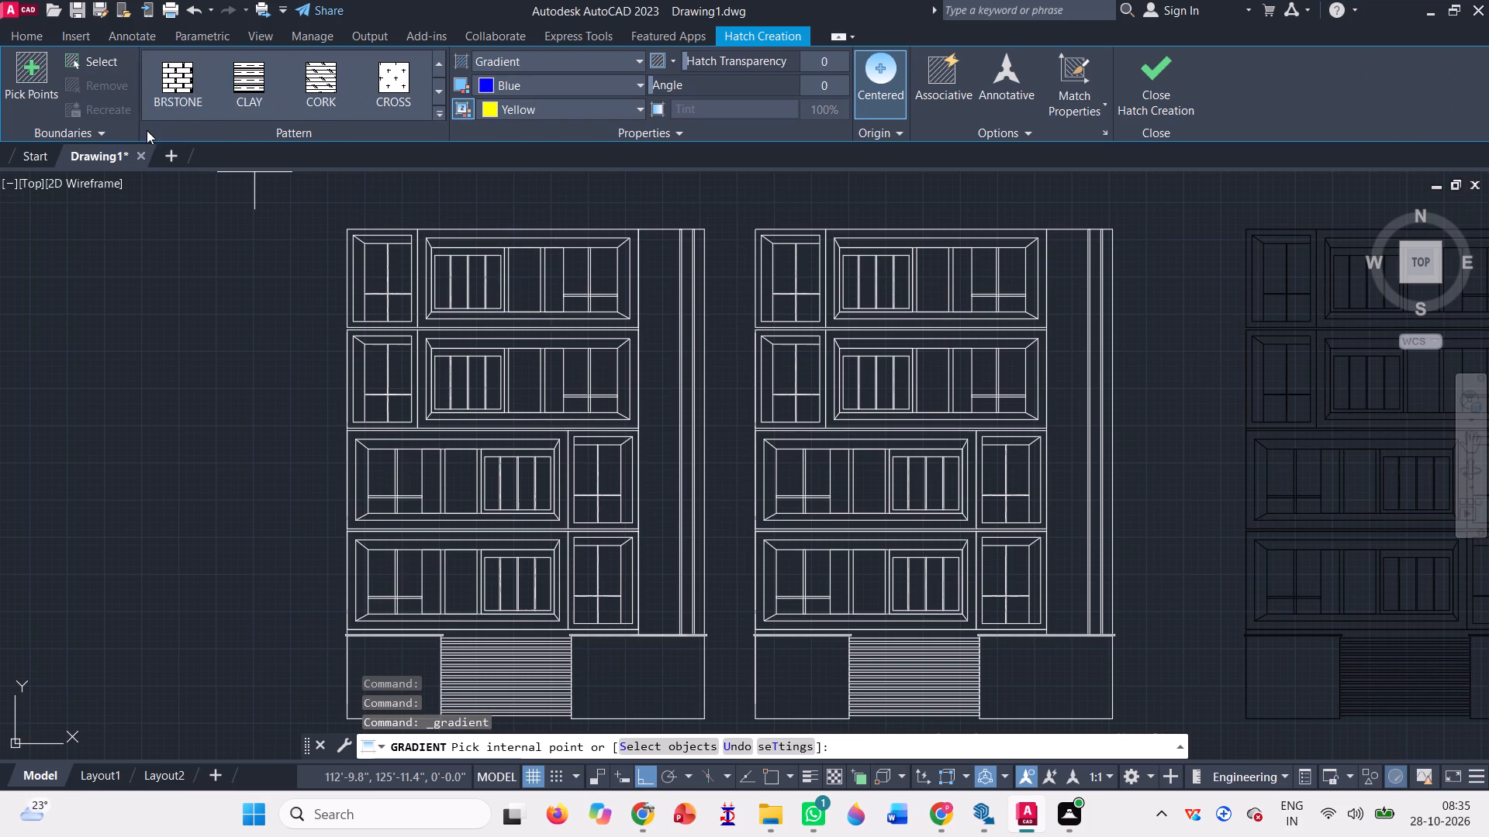
scroll(147, 130, up, 3)
scroll(219, 61, up, 11)
click(188, 73)
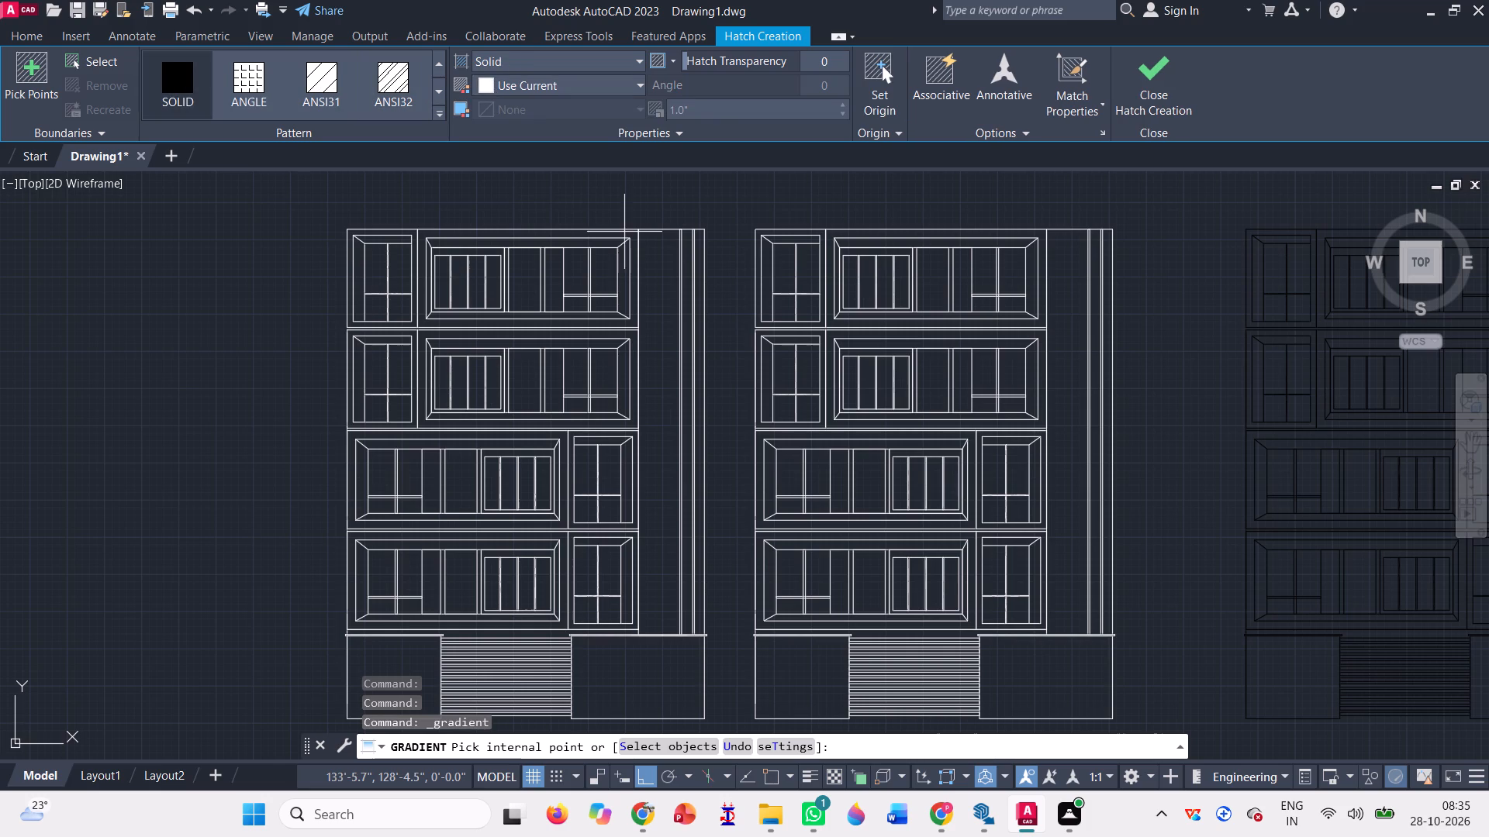
click(598, 78)
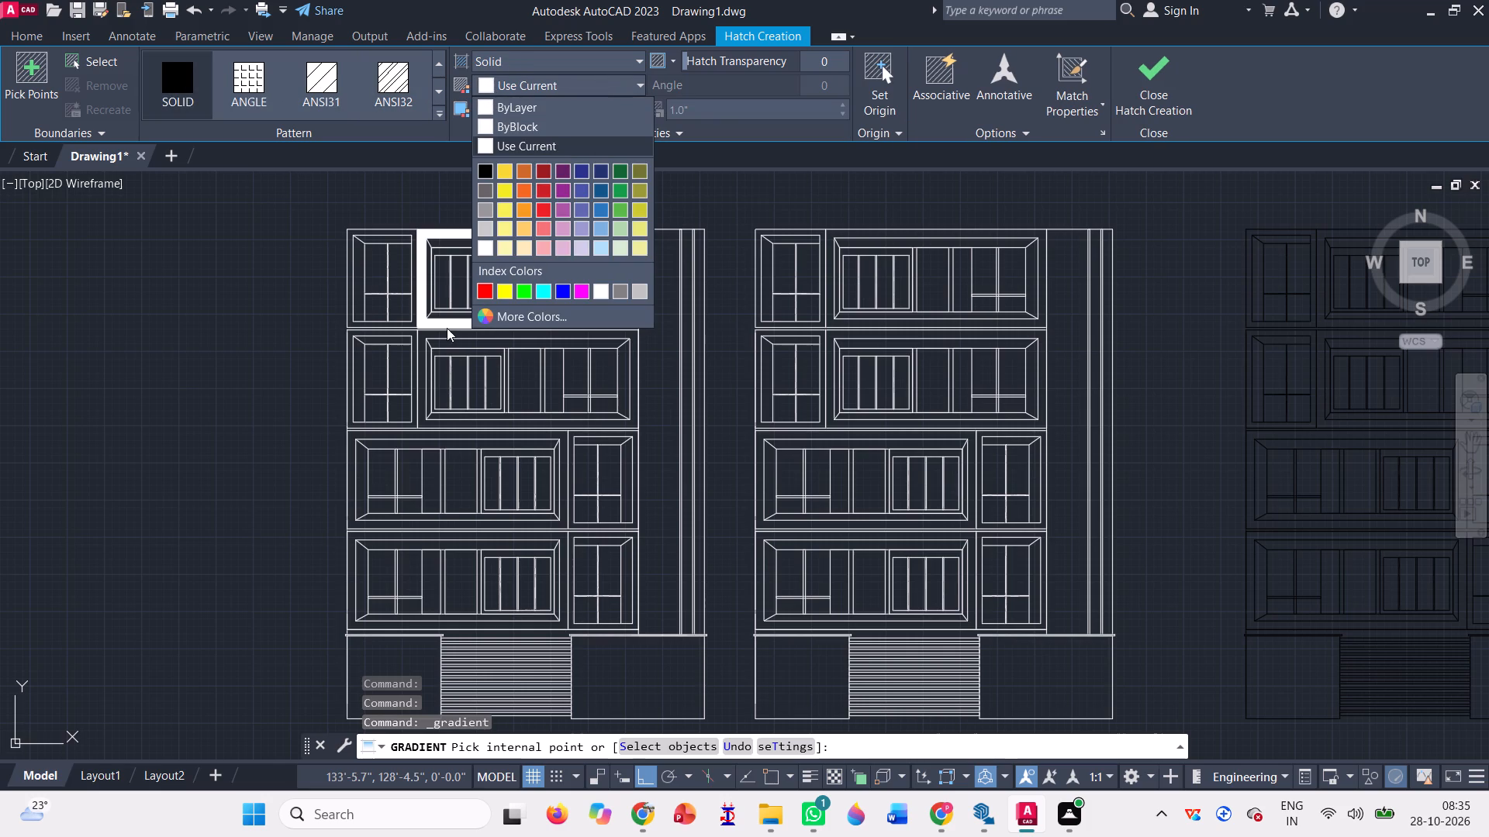
click(487, 322)
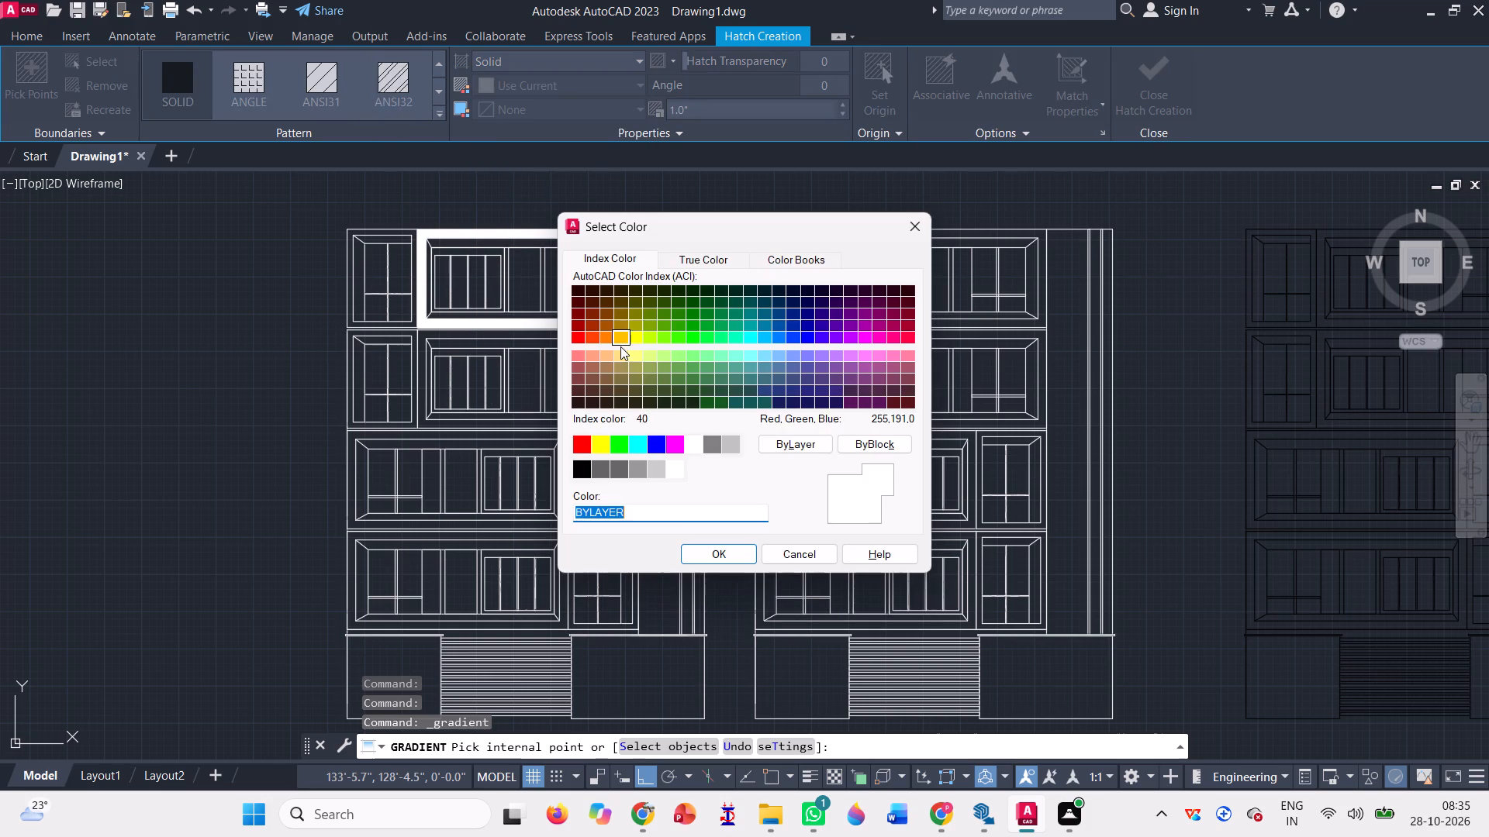
click(680, 253)
click(792, 328)
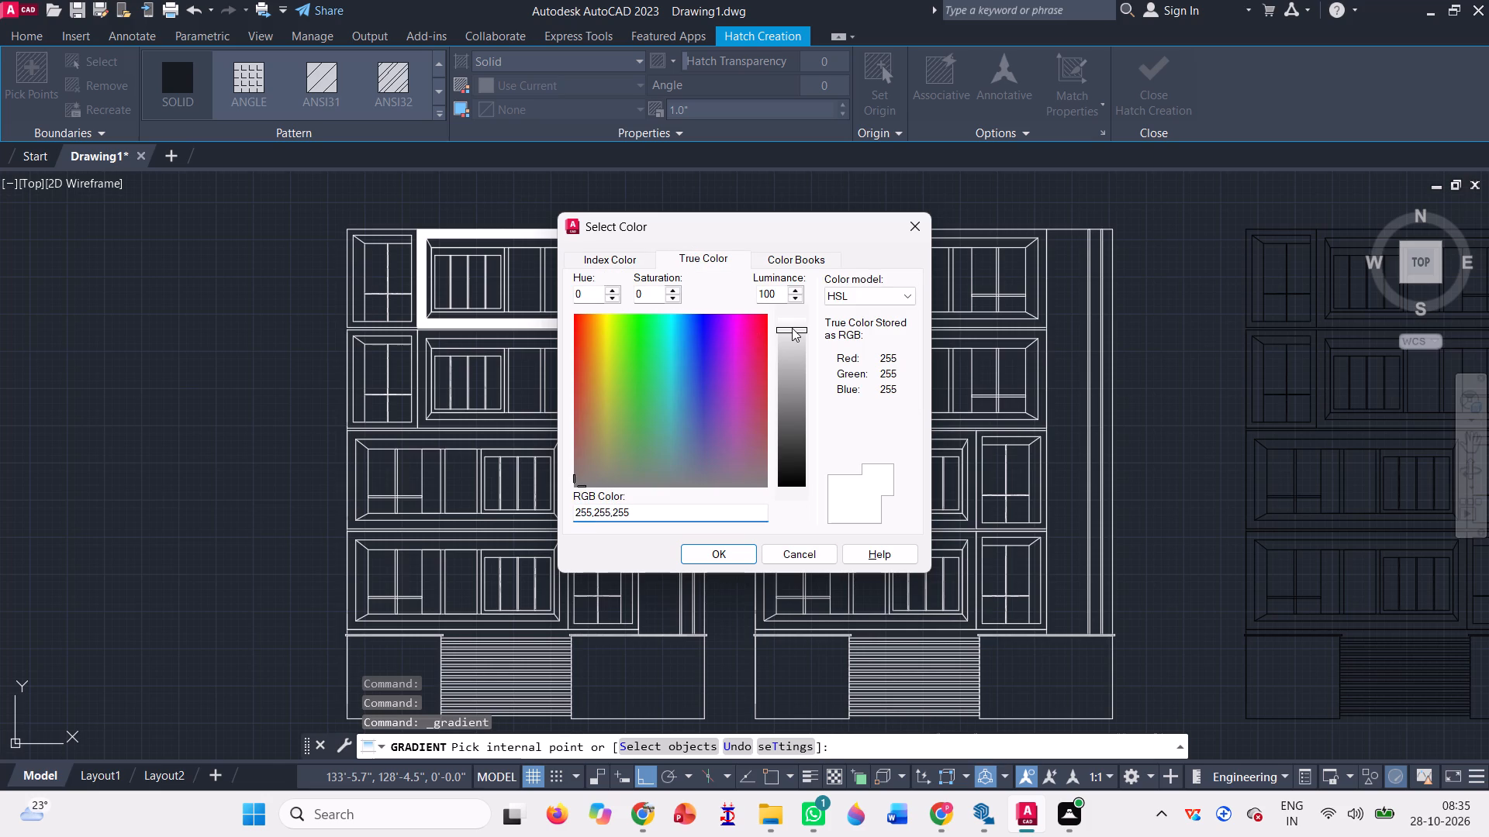
click(793, 333)
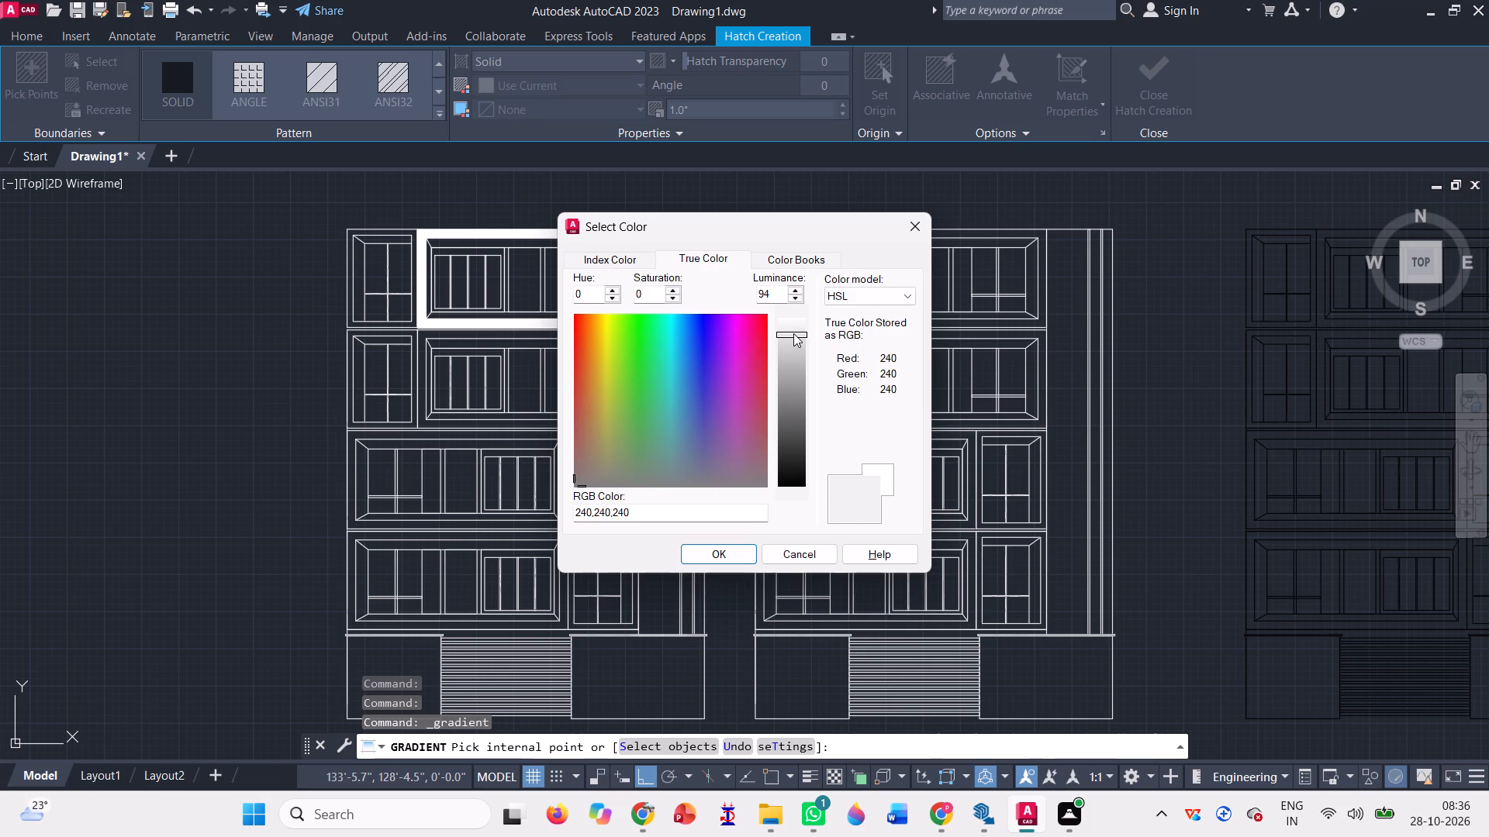
click(741, 553)
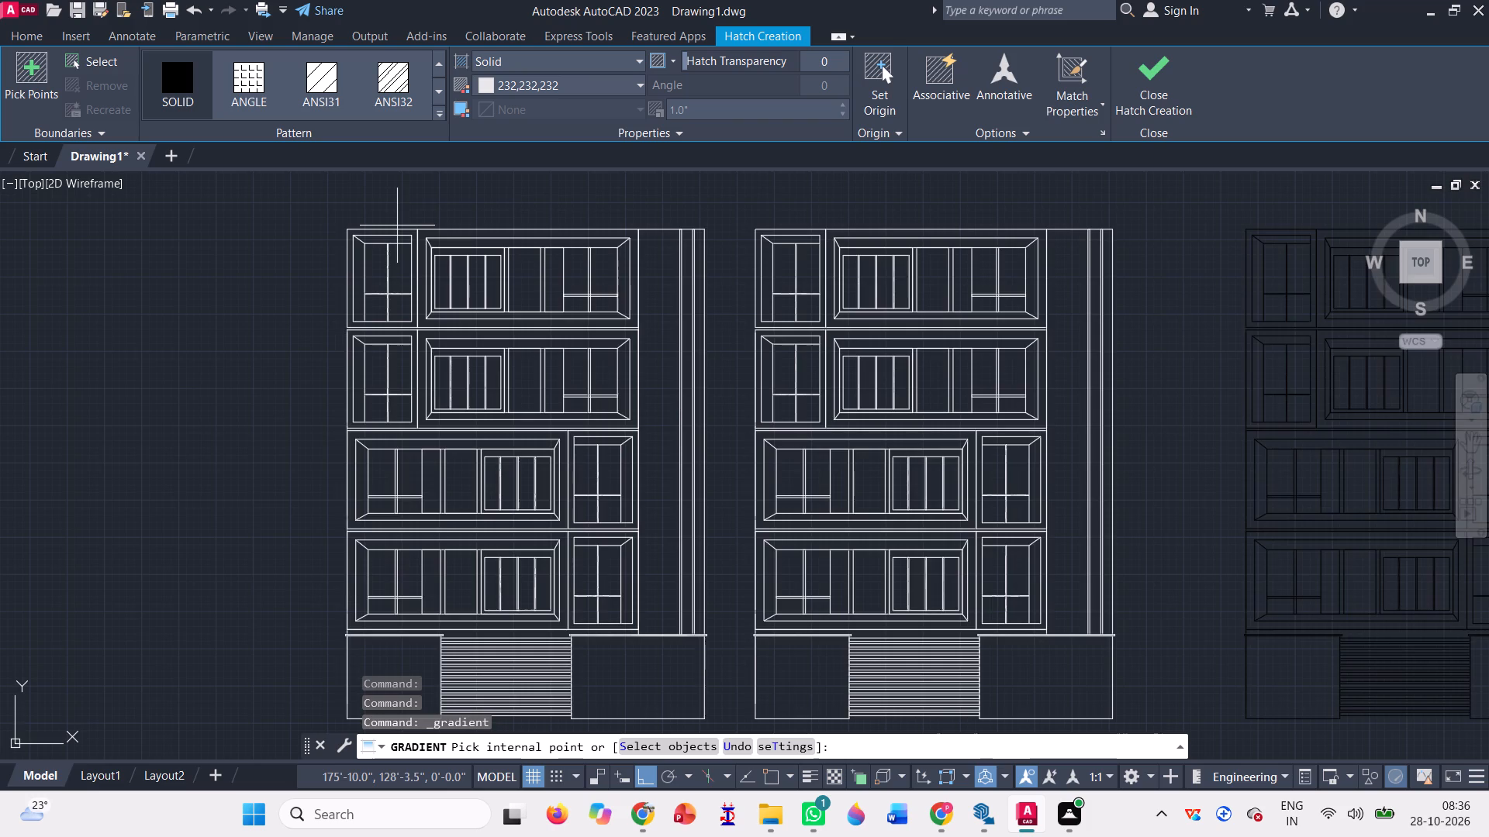
Fill the wall frame around the top-floor corner window of the original elevation with the solid light grey.
scroll(397, 226, up, 3)
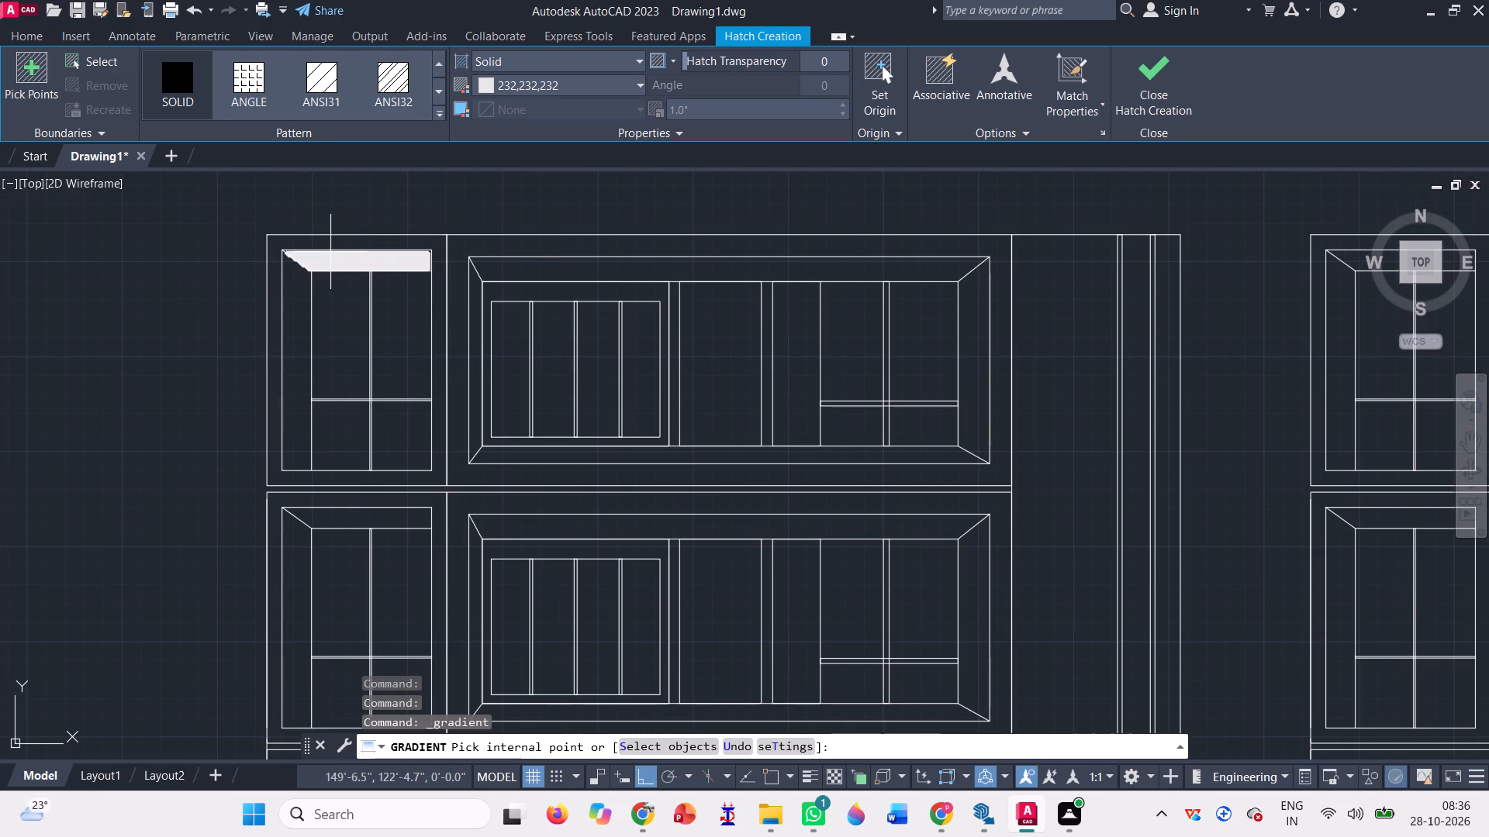
scroll(354, 243, up, 1)
click(290, 243)
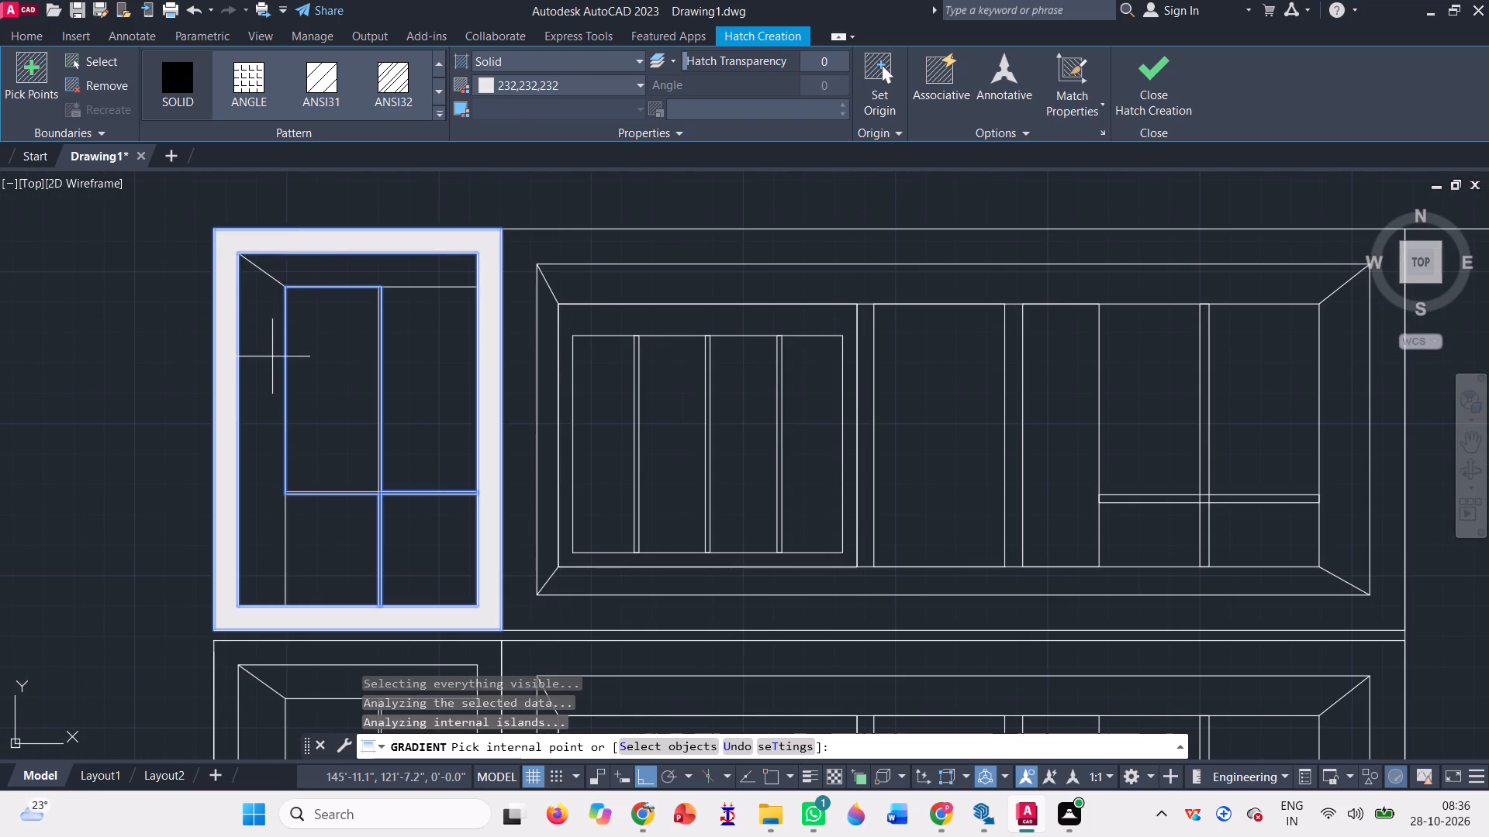
Try to add that window's left and upper reveal strips to the solid fill, and end the hatch.
click(251, 379)
scroll(253, 312, down, 1)
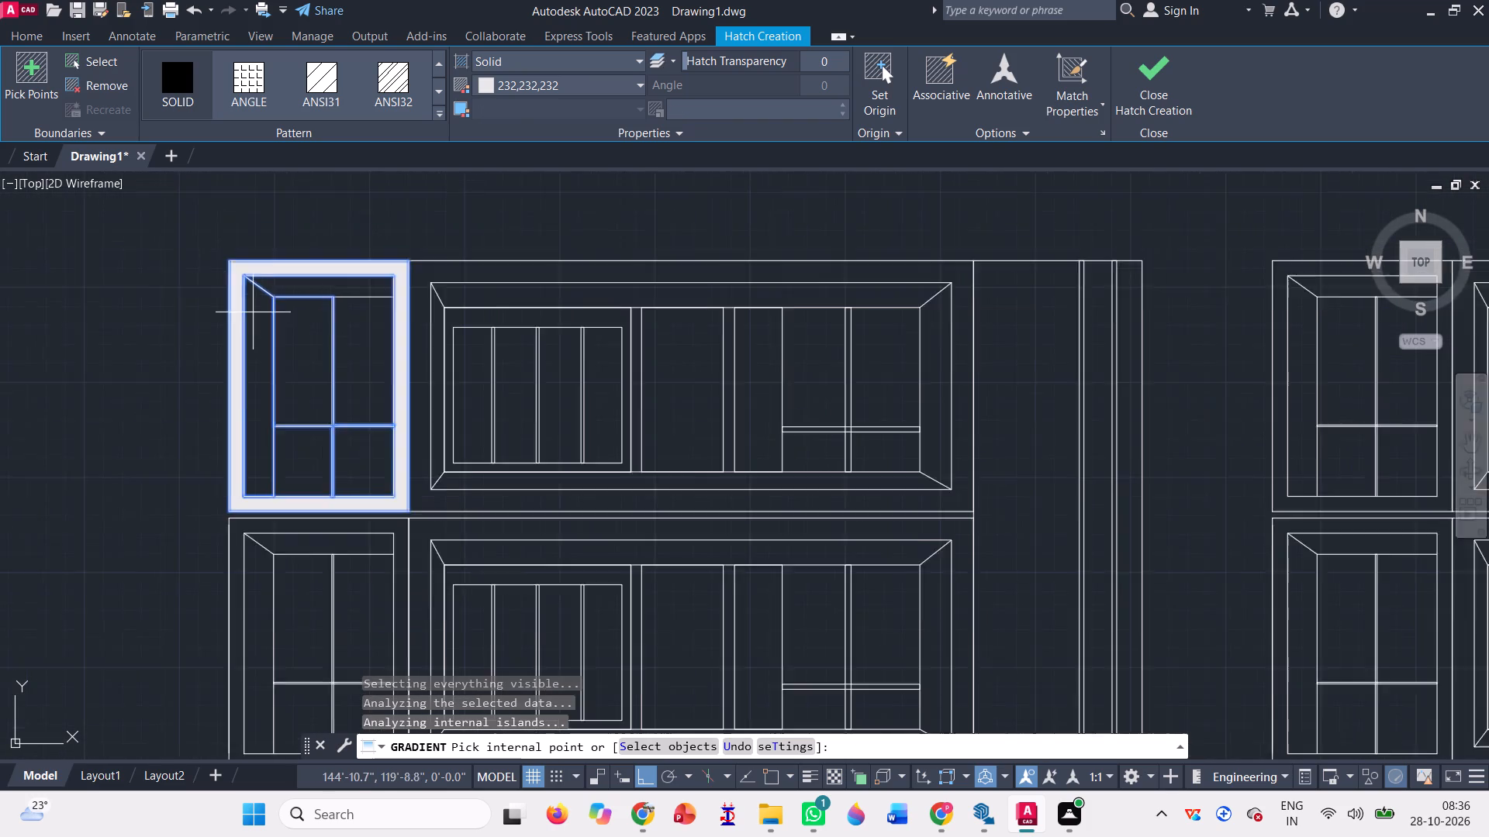
scroll(253, 312, down, 1)
scroll(255, 313, up, 3)
click(251, 331)
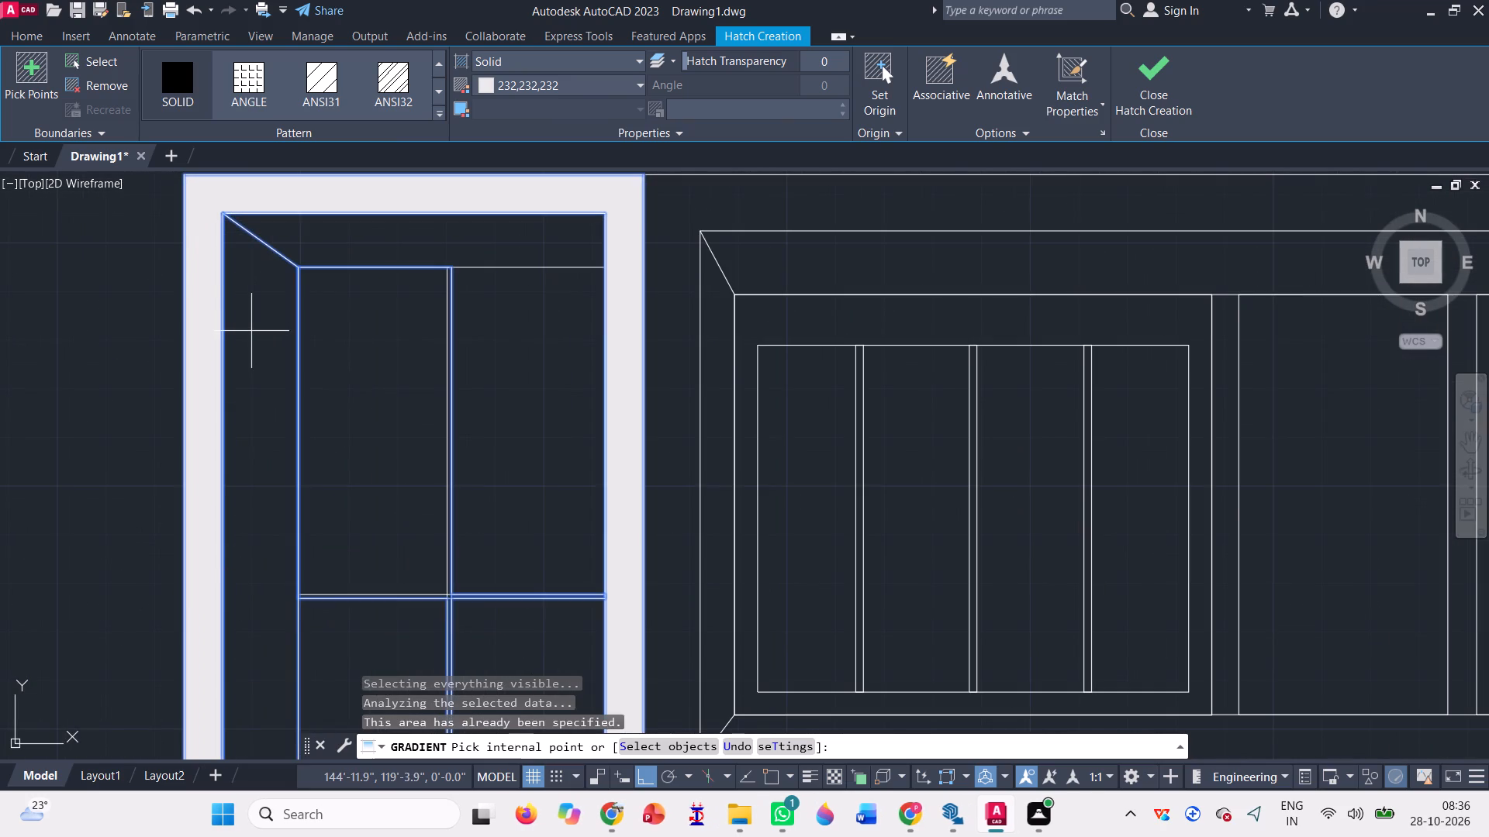
scroll(251, 331, down, 2)
scroll(301, 299, up, 2)
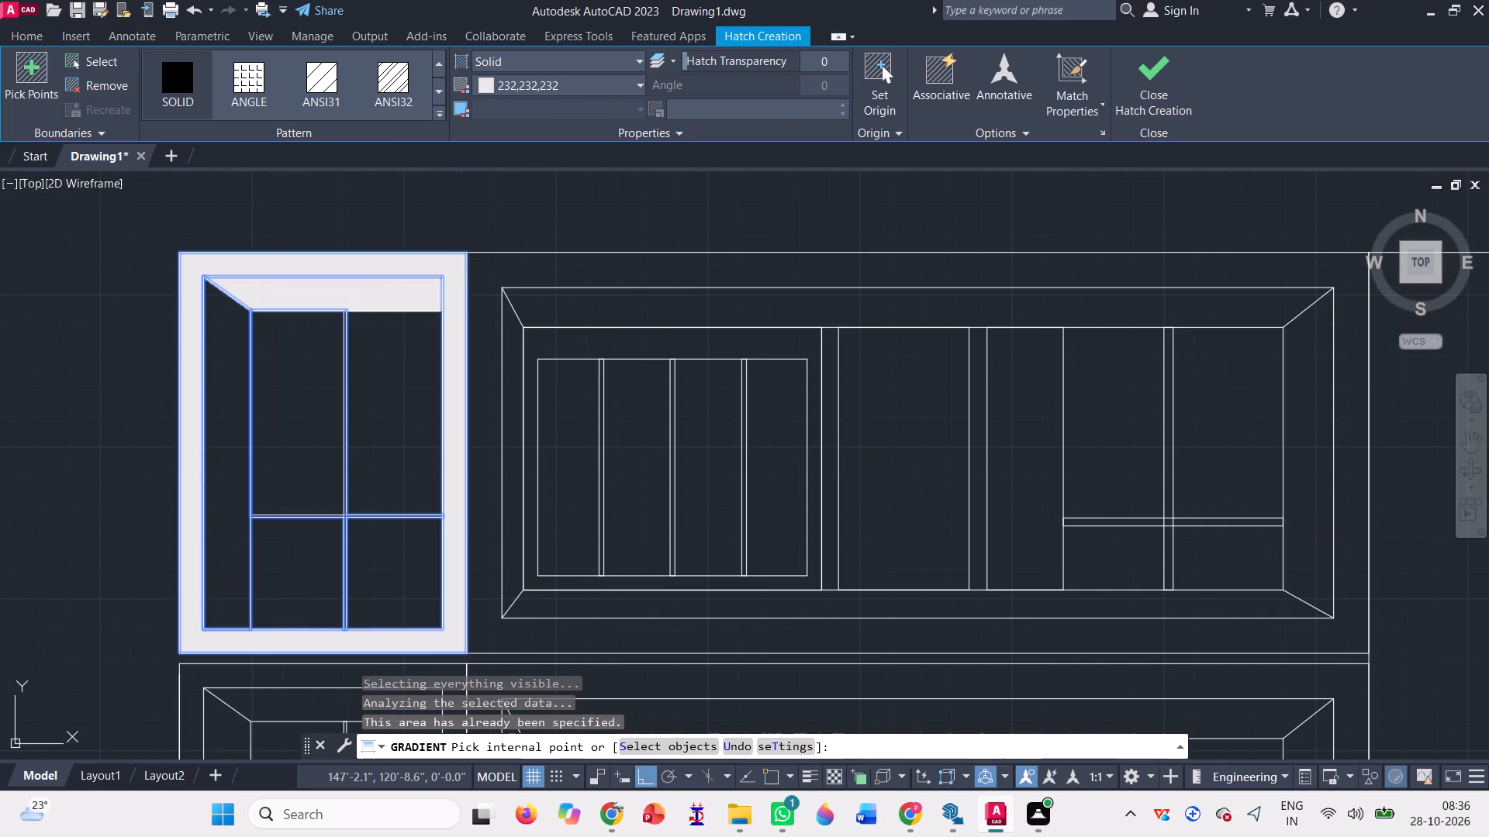
click(301, 299)
scroll(301, 299, down, 2)
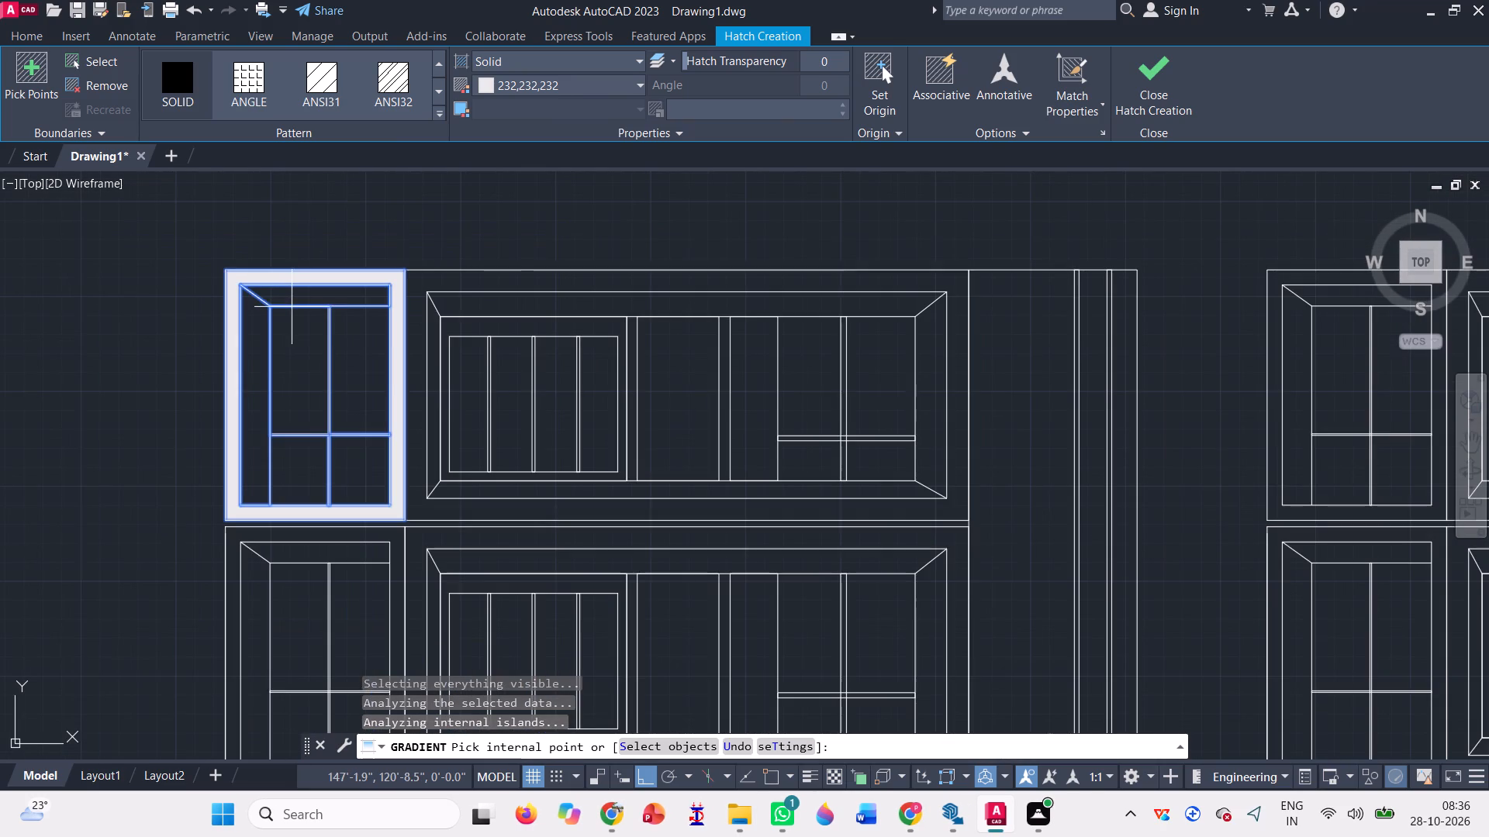
scroll(285, 307, down, 1)
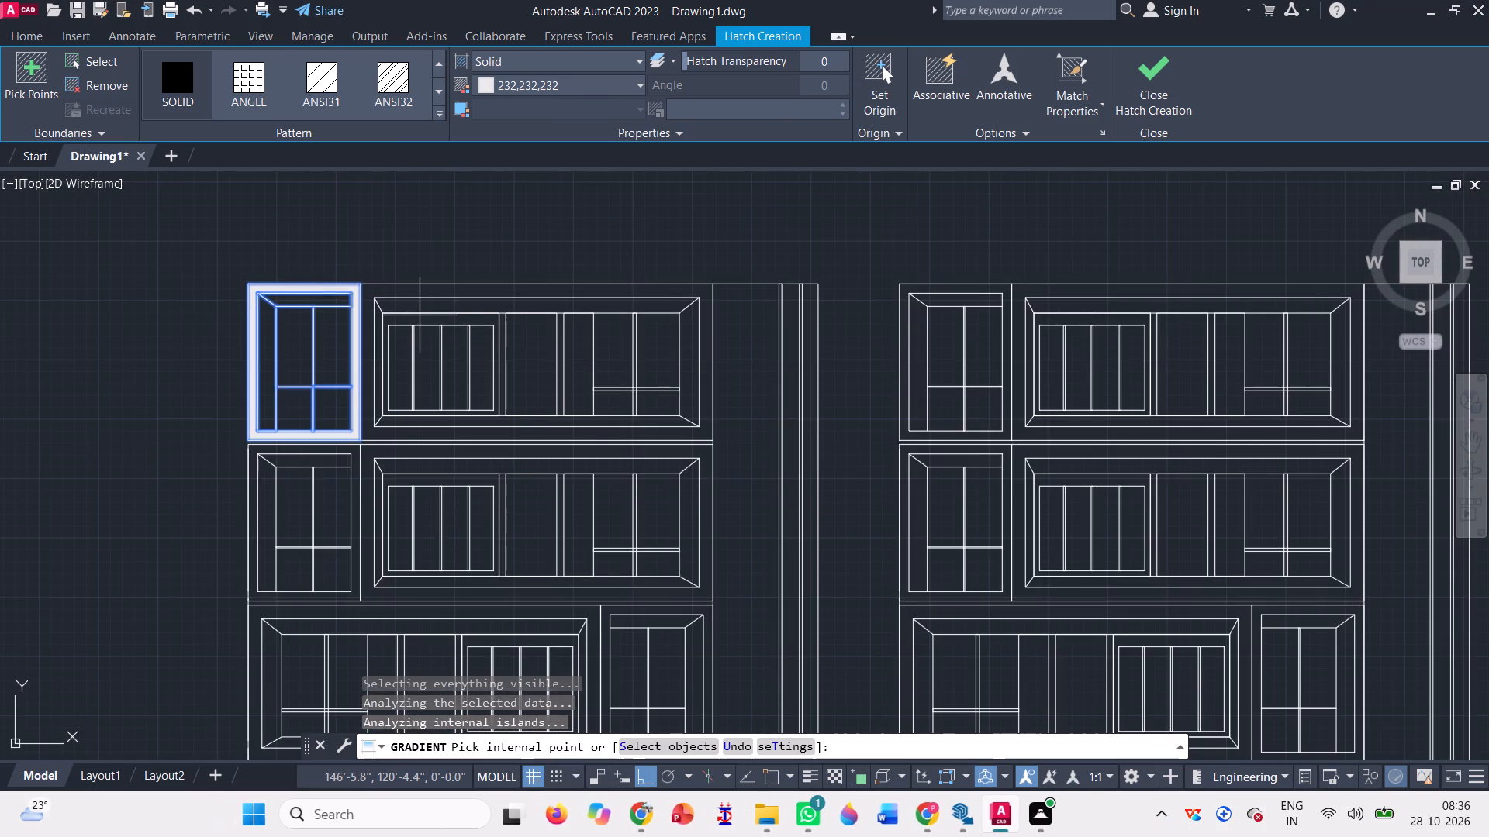
scroll(333, 311, down, 1)
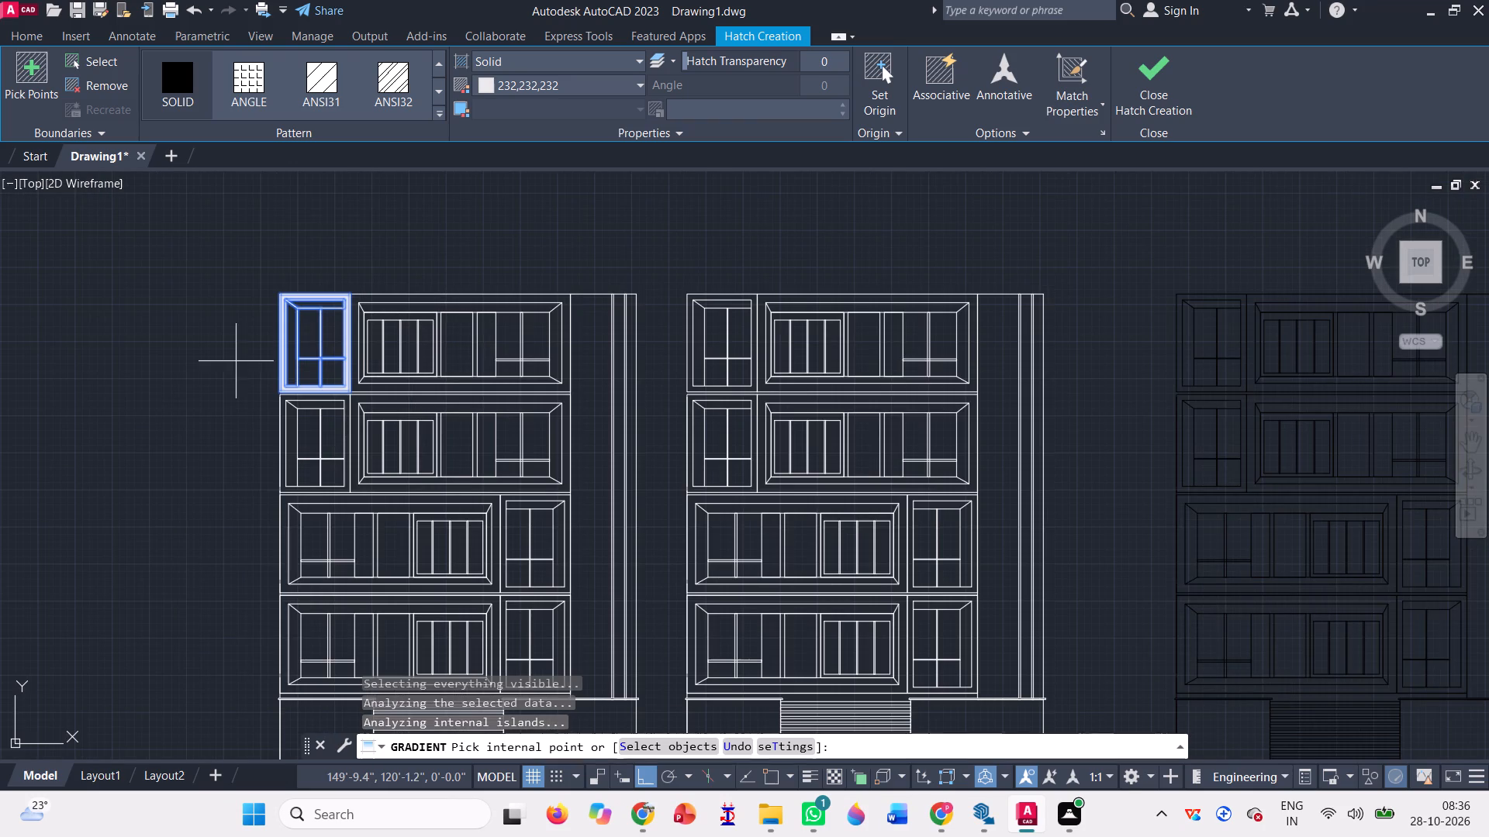
scroll(425, 415, down, 4)
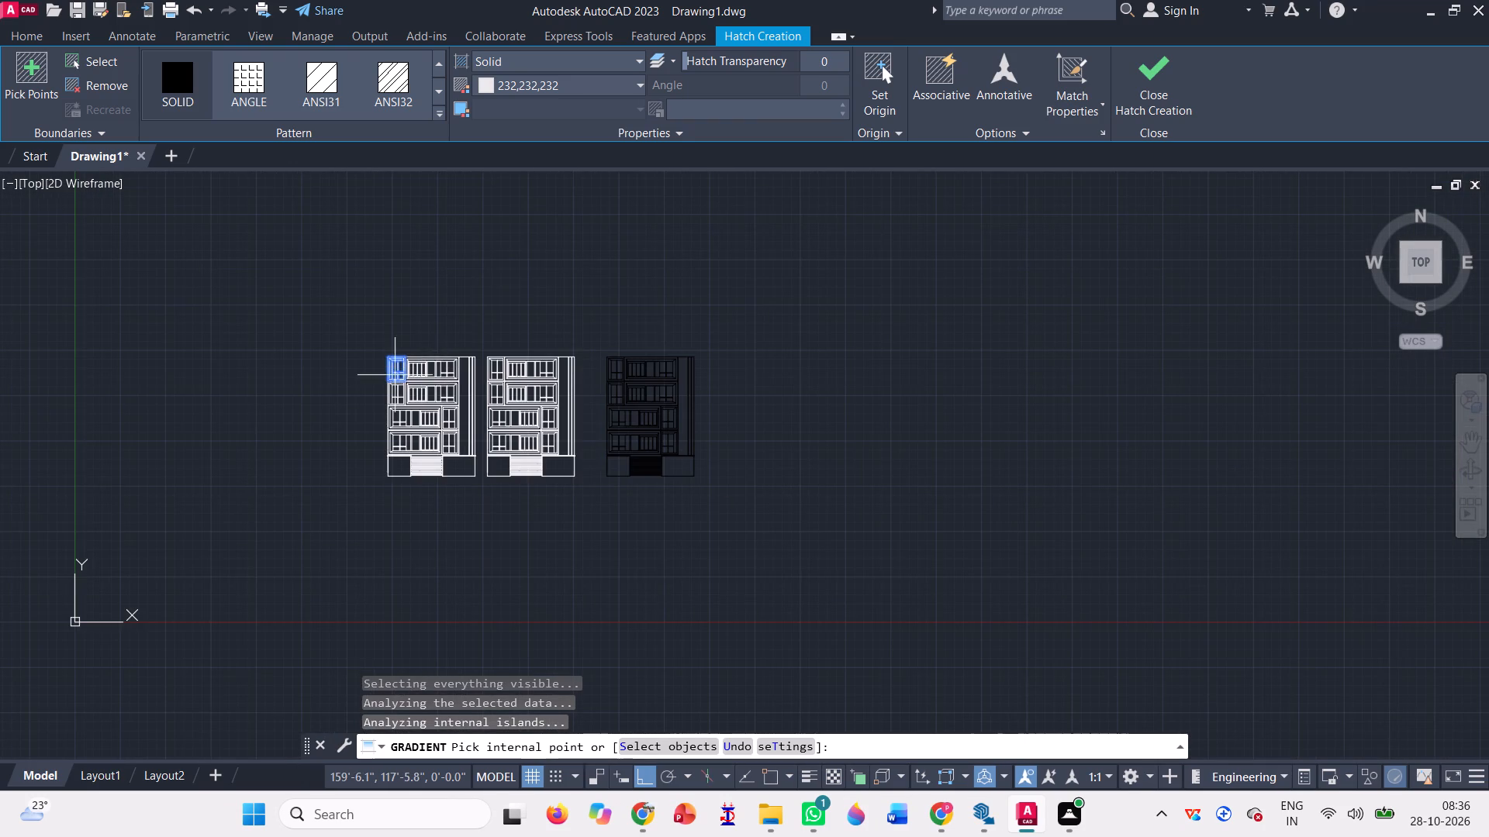
scroll(347, 360, up, 2)
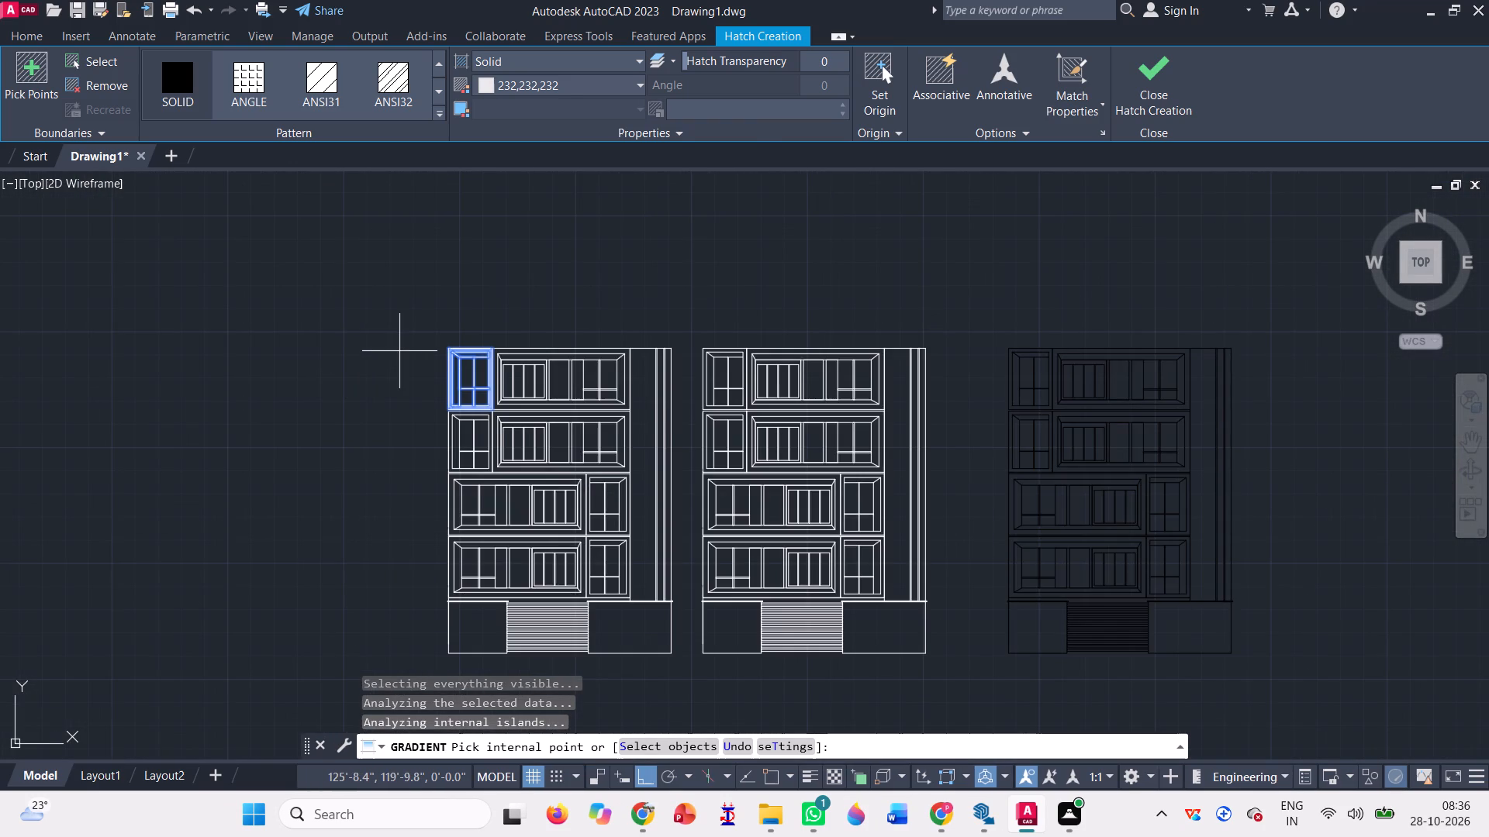
scroll(400, 351, down, 1)
key(Escape)
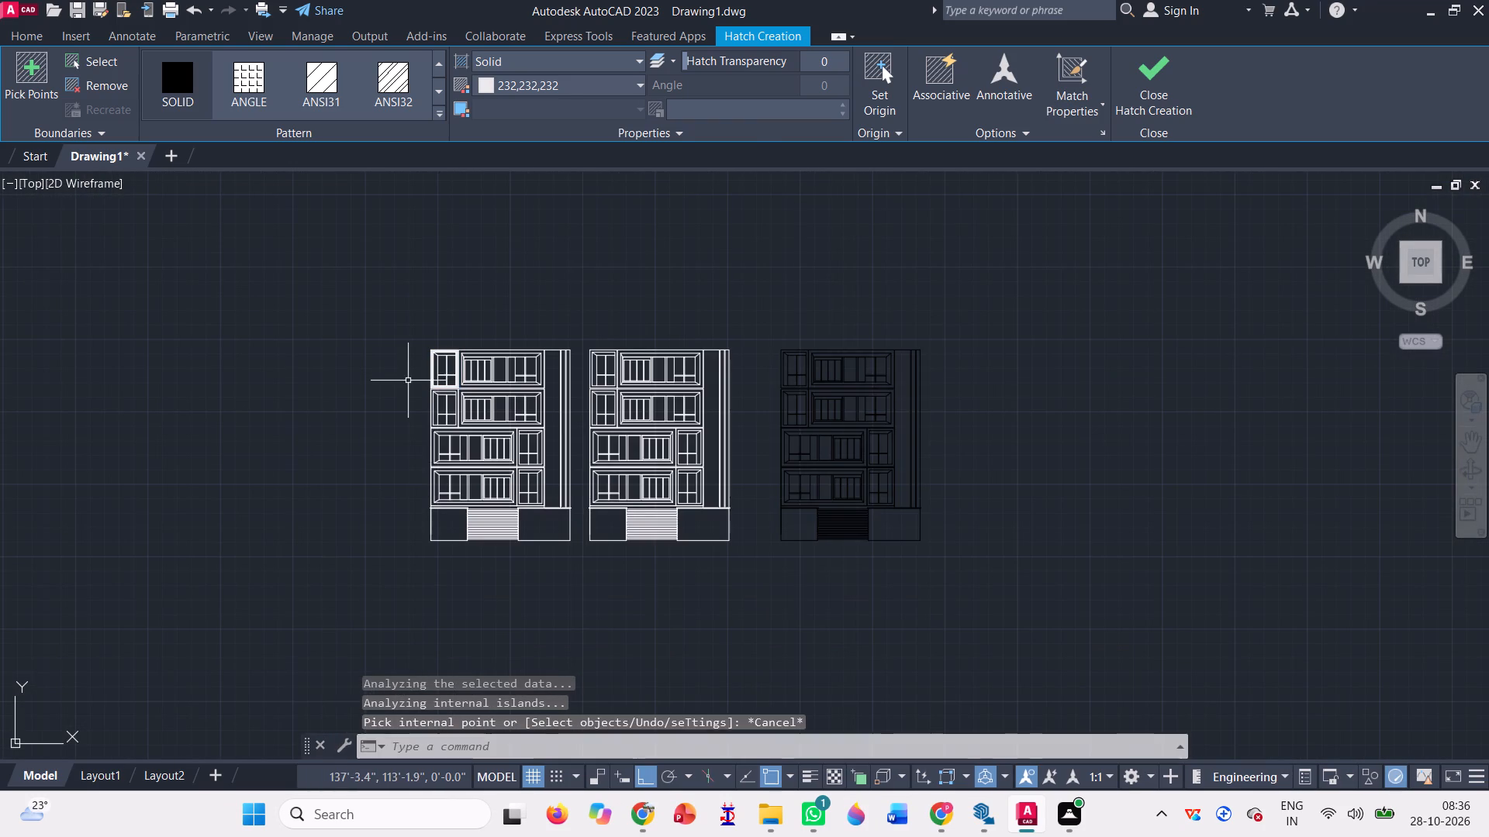
key(Escape)
key(Escape)
scroll(414, 379, up, 3)
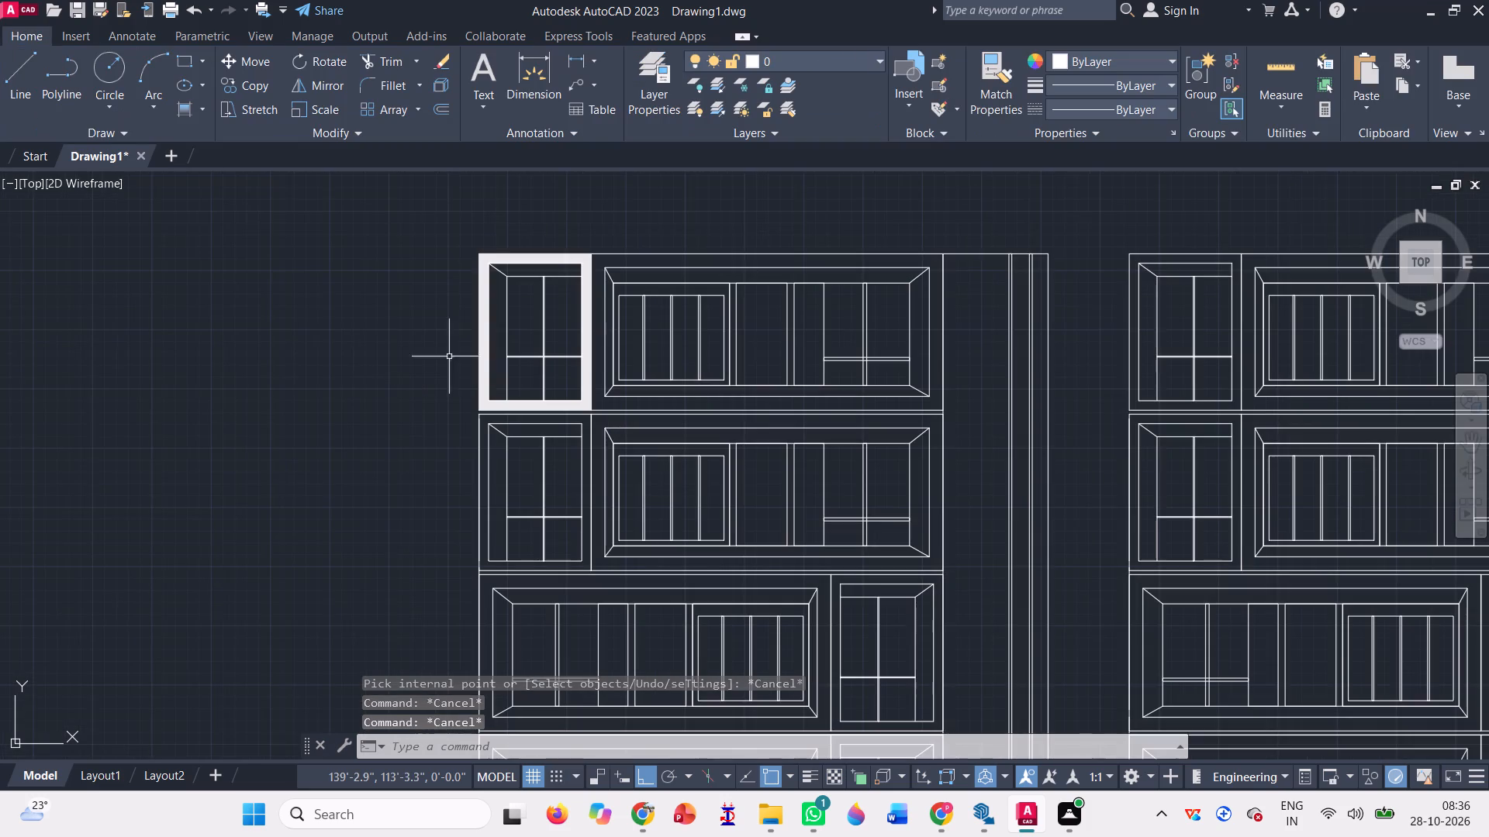
Undo the solid fill, the black recolouring and the elevation copies, back to the single original elevation.
key(ctrl+z)
key(ctrl+z)
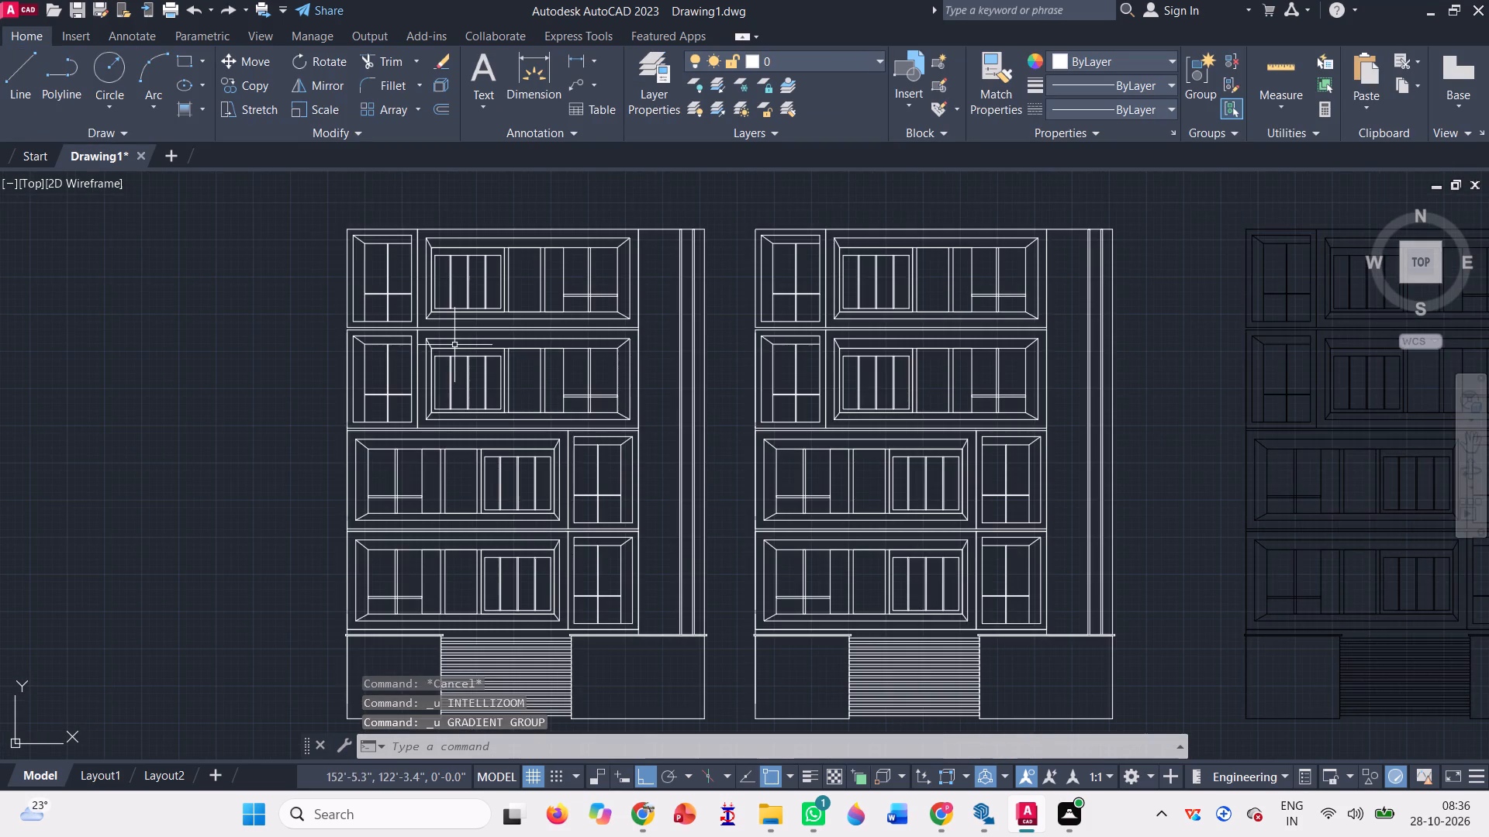
key(ctrl+z)
key(ctrl+z)
key(ctrl+z)
key(ctrl+z)
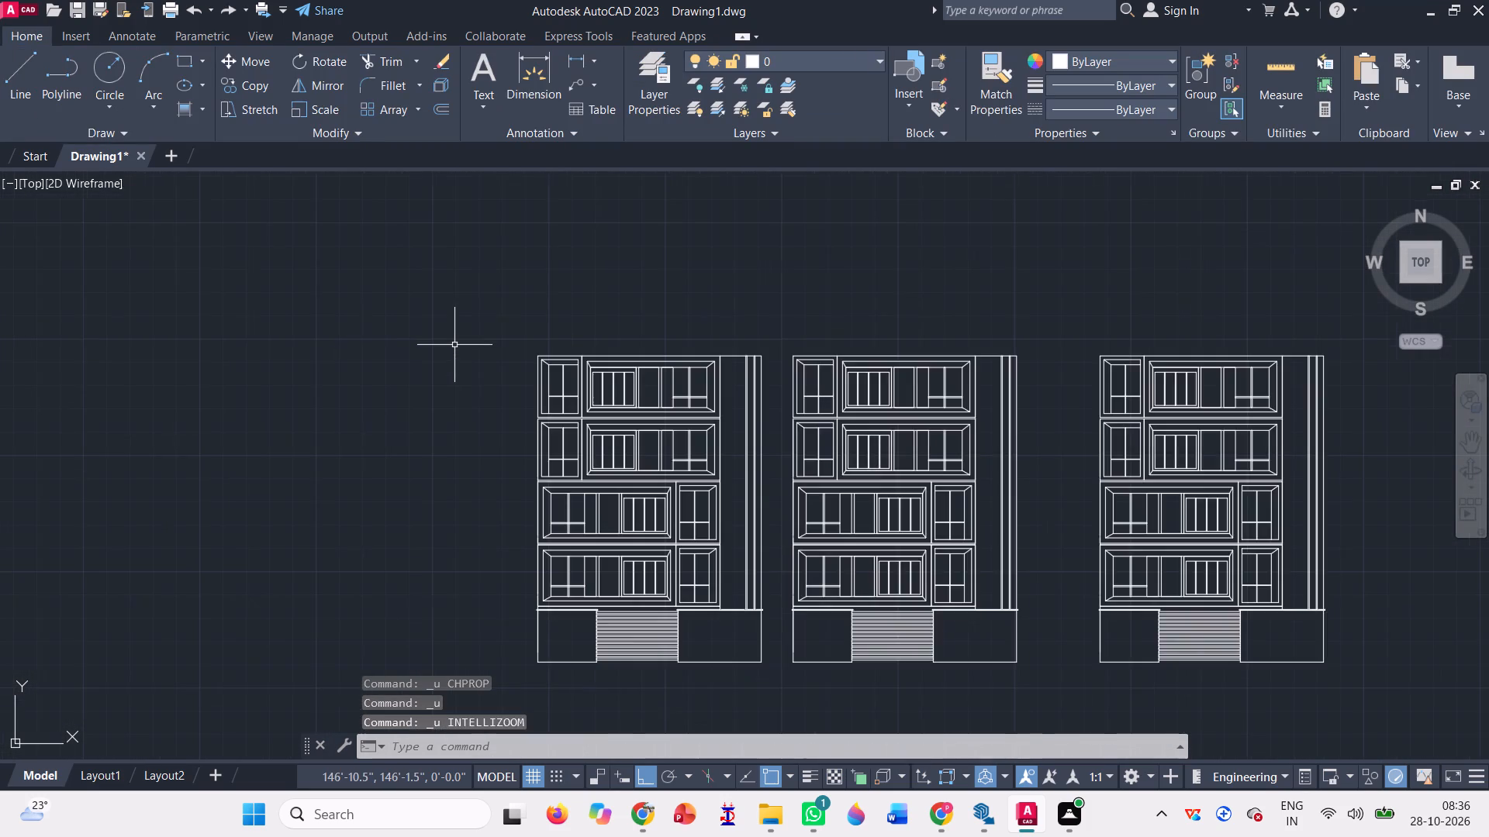
key(ctrl+z)
key(ctrl+z)
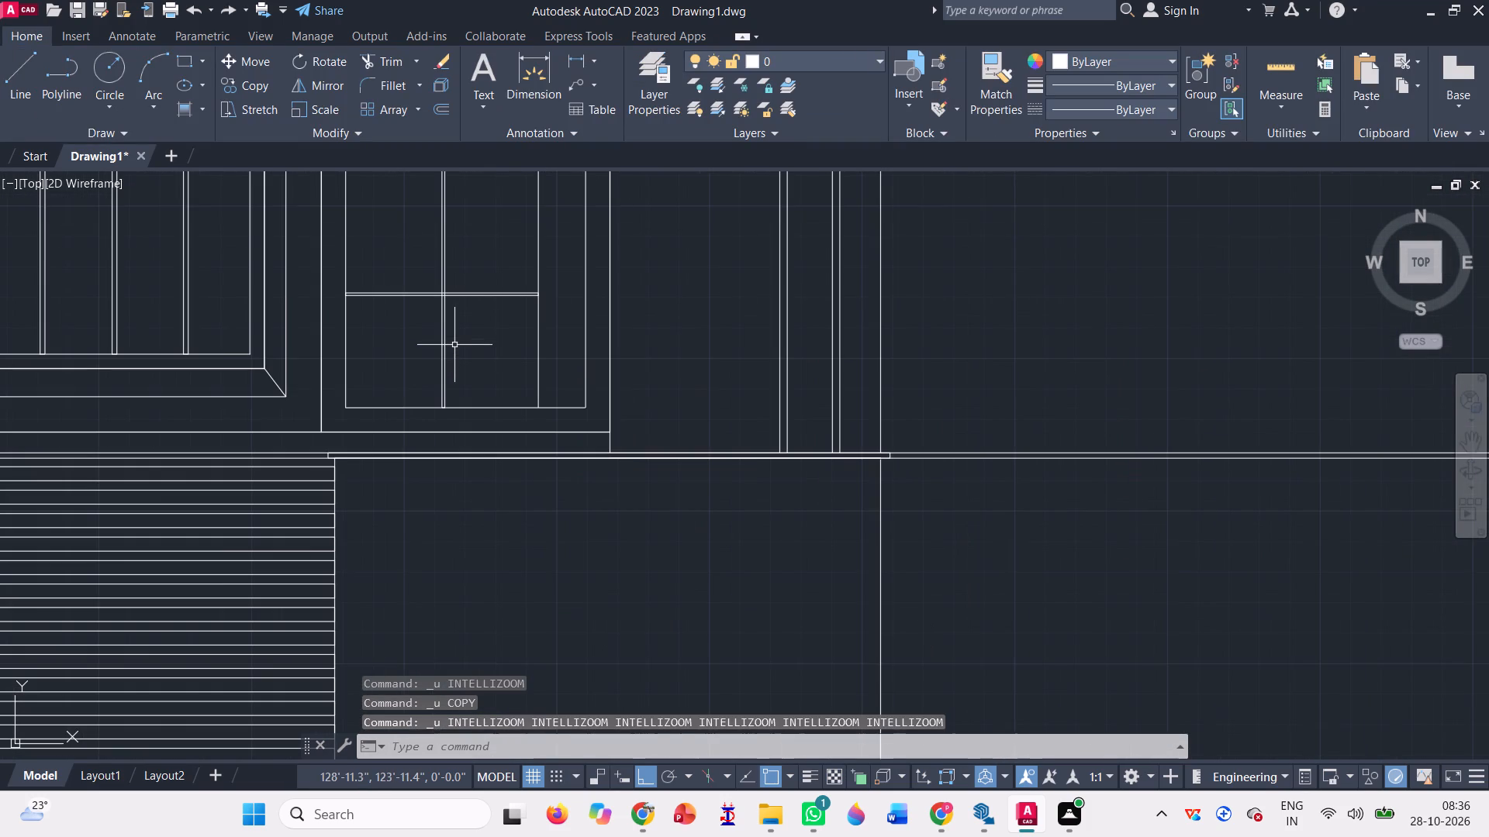
Keep undoing the ground-line rectangles, trims, construction lines and copy until the erased patterned floor module and loose window are restored.
key(ctrl+z)
scroll(504, 435, down, 8)
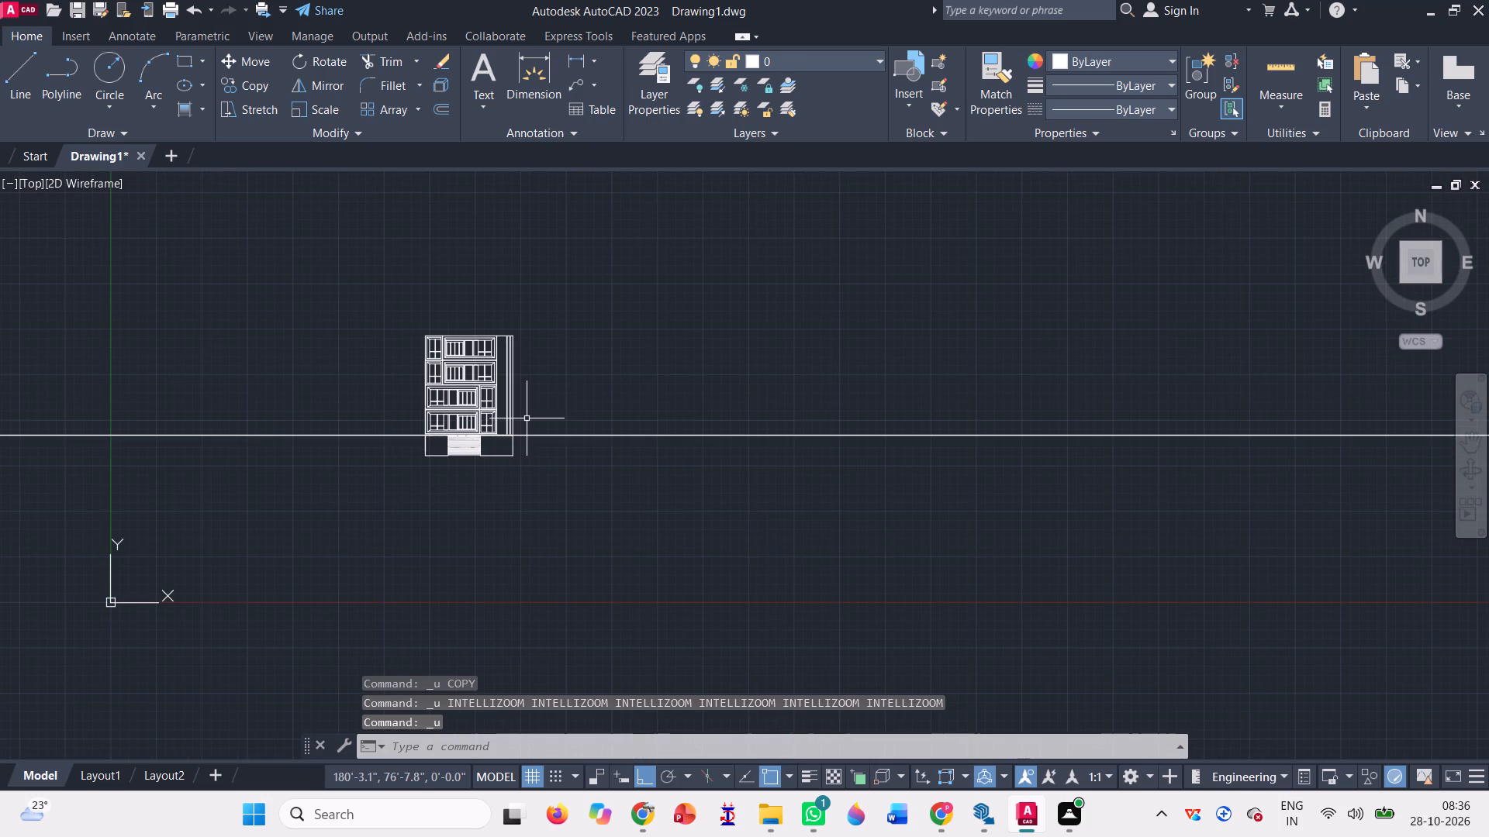
key(ctrl+z)
key(ctrl+z)
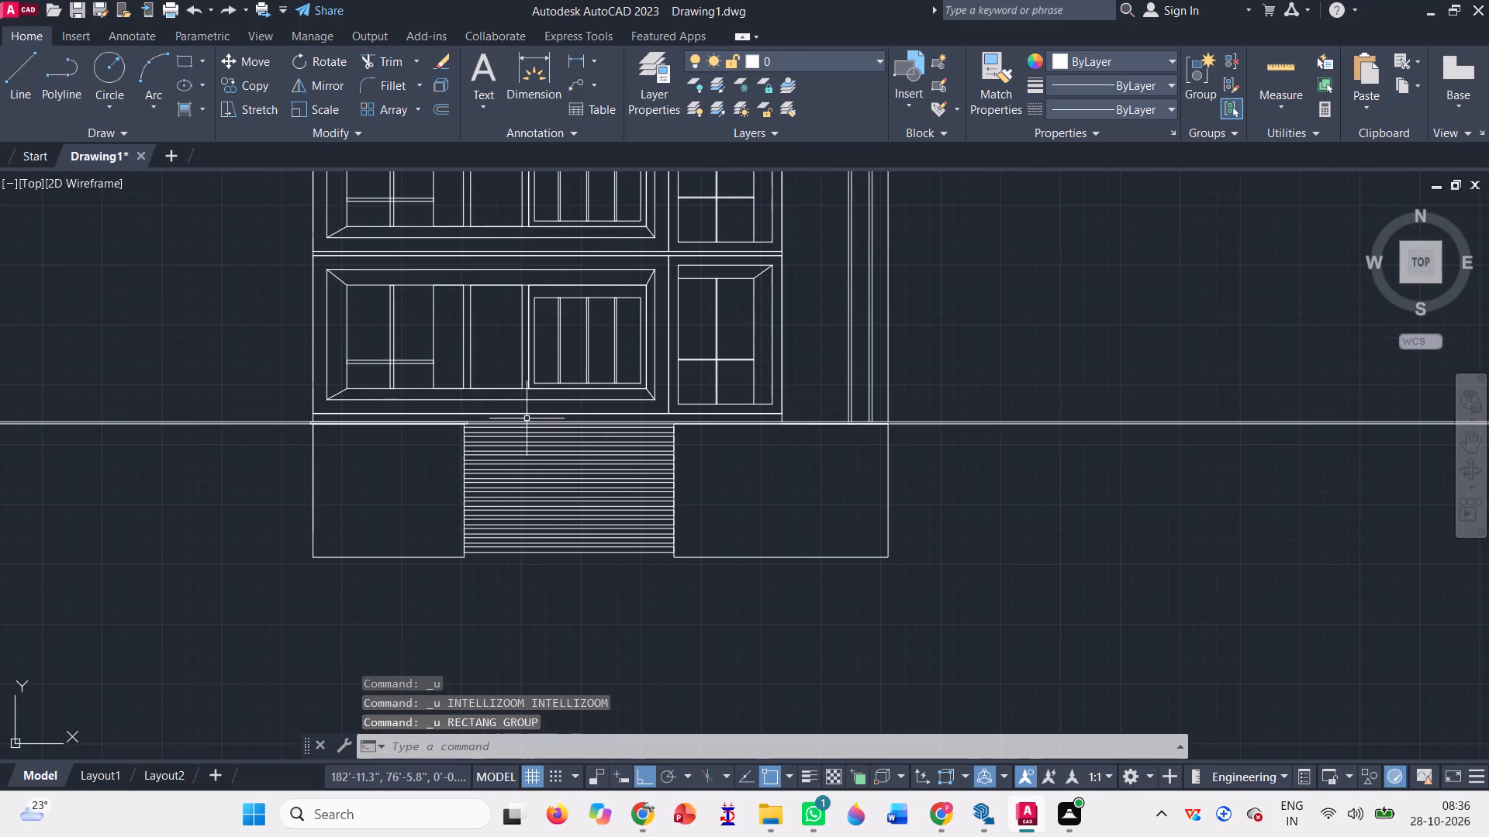
key(ctrl+z)
key(ctrl+z)
key(ctrl+z)
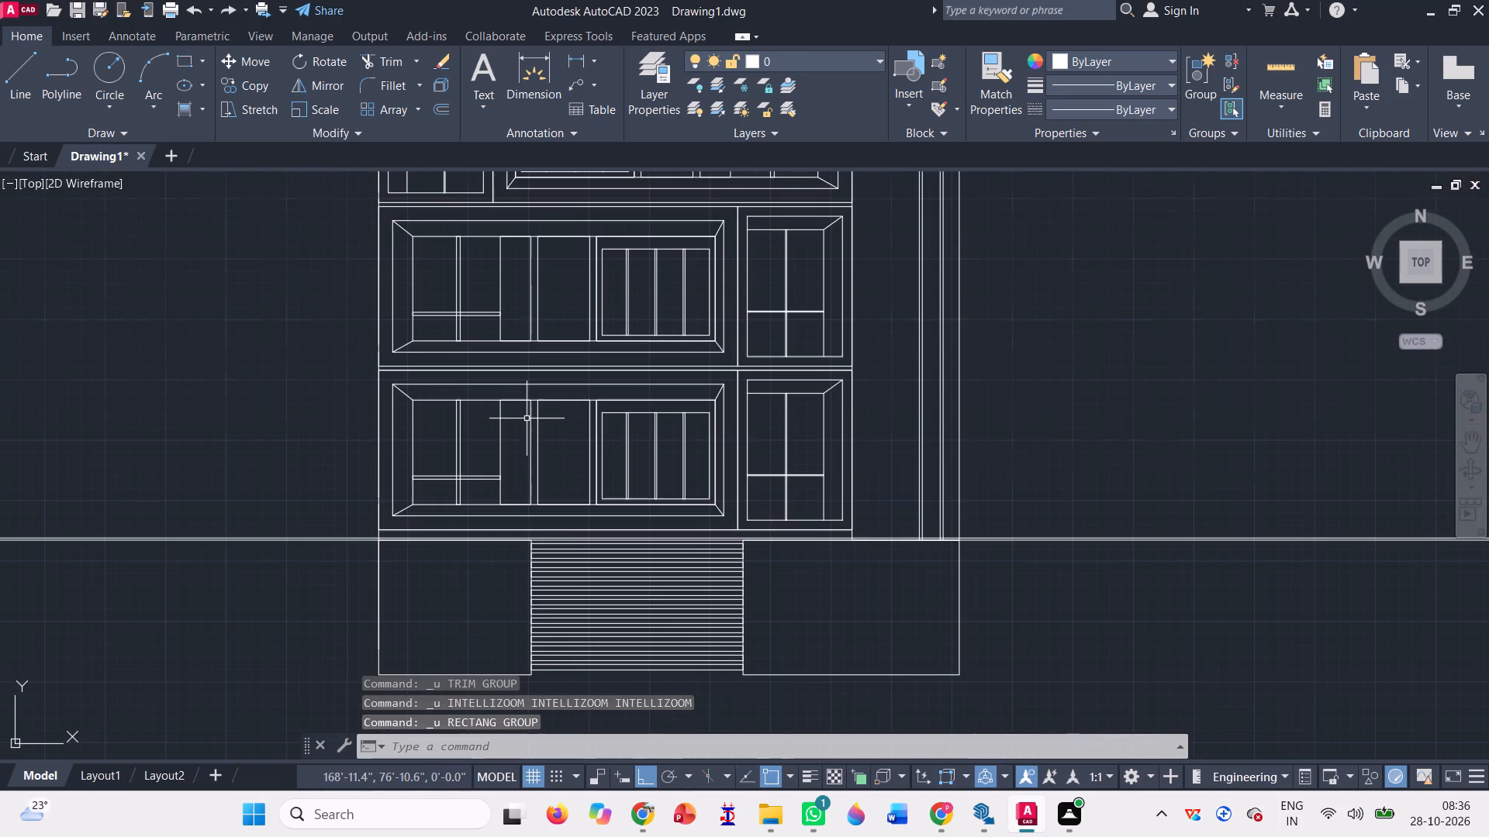
key(ctrl+z)
key(ctrl+z)
key(ctrl+z)
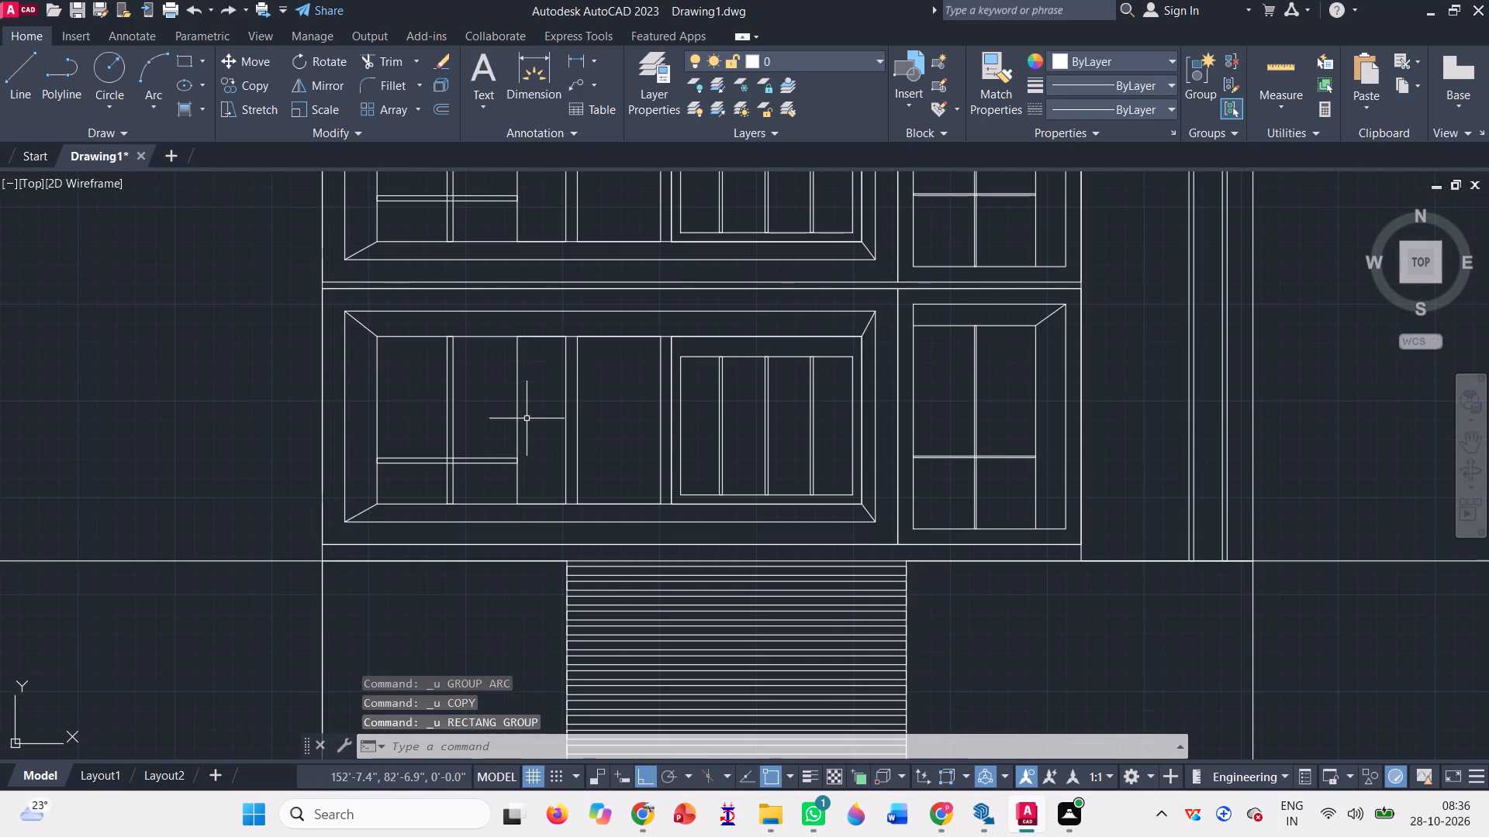
key(ctrl+z)
key(ctrl+z)
key(ctrl+z)
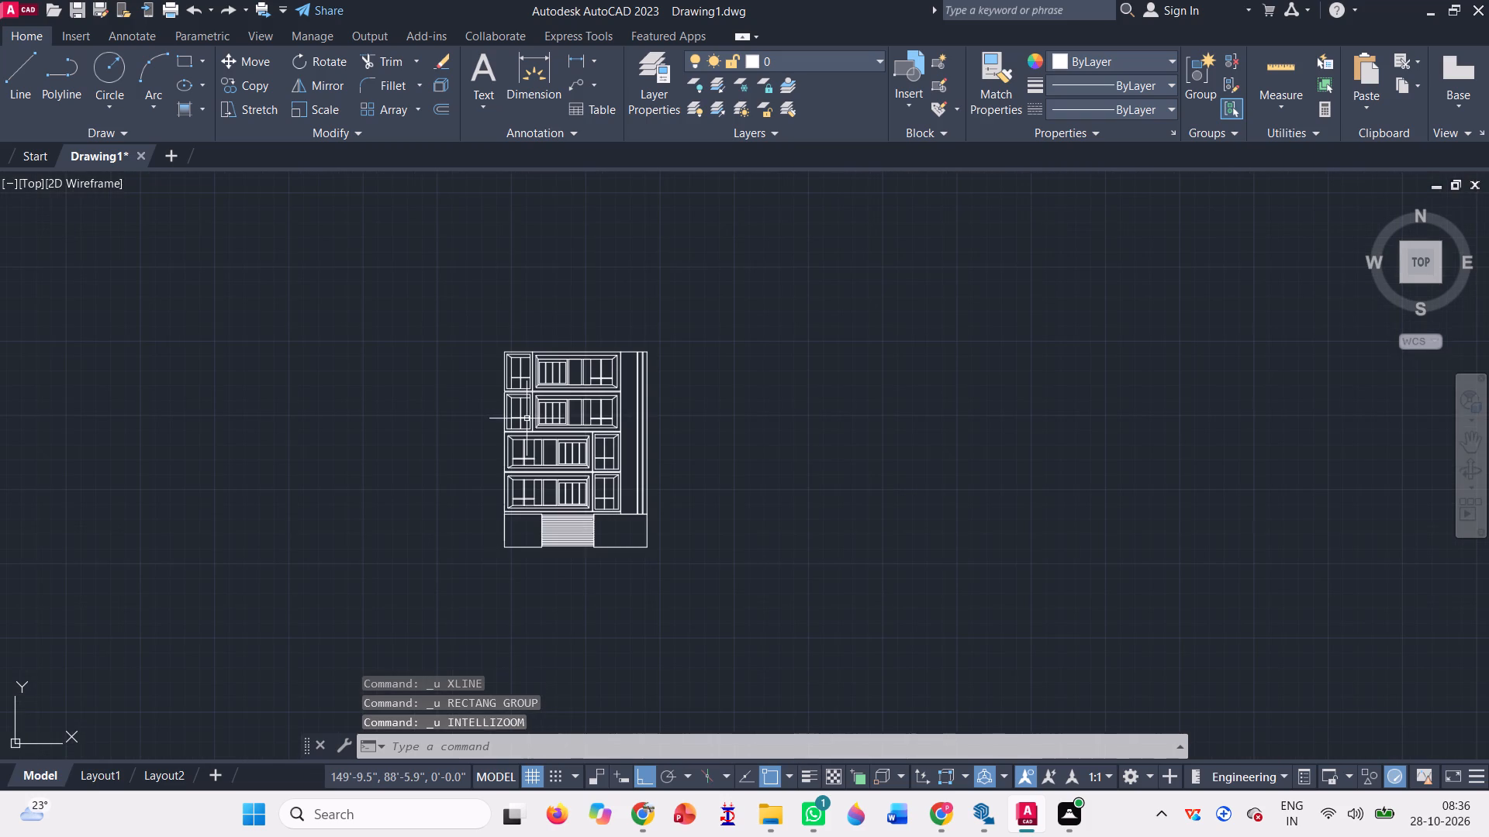
key(ctrl+z)
key(ctrl+z)
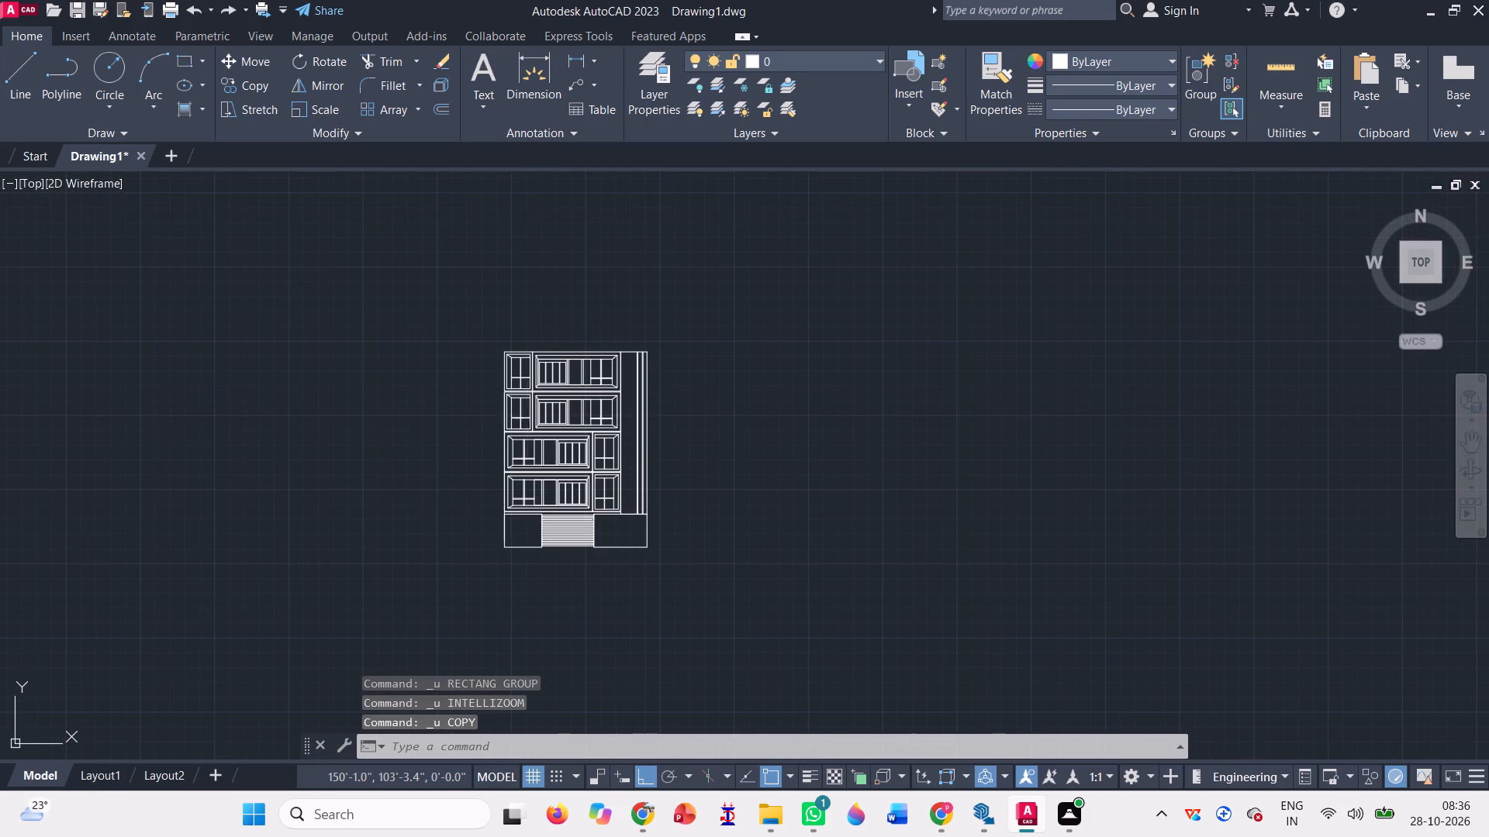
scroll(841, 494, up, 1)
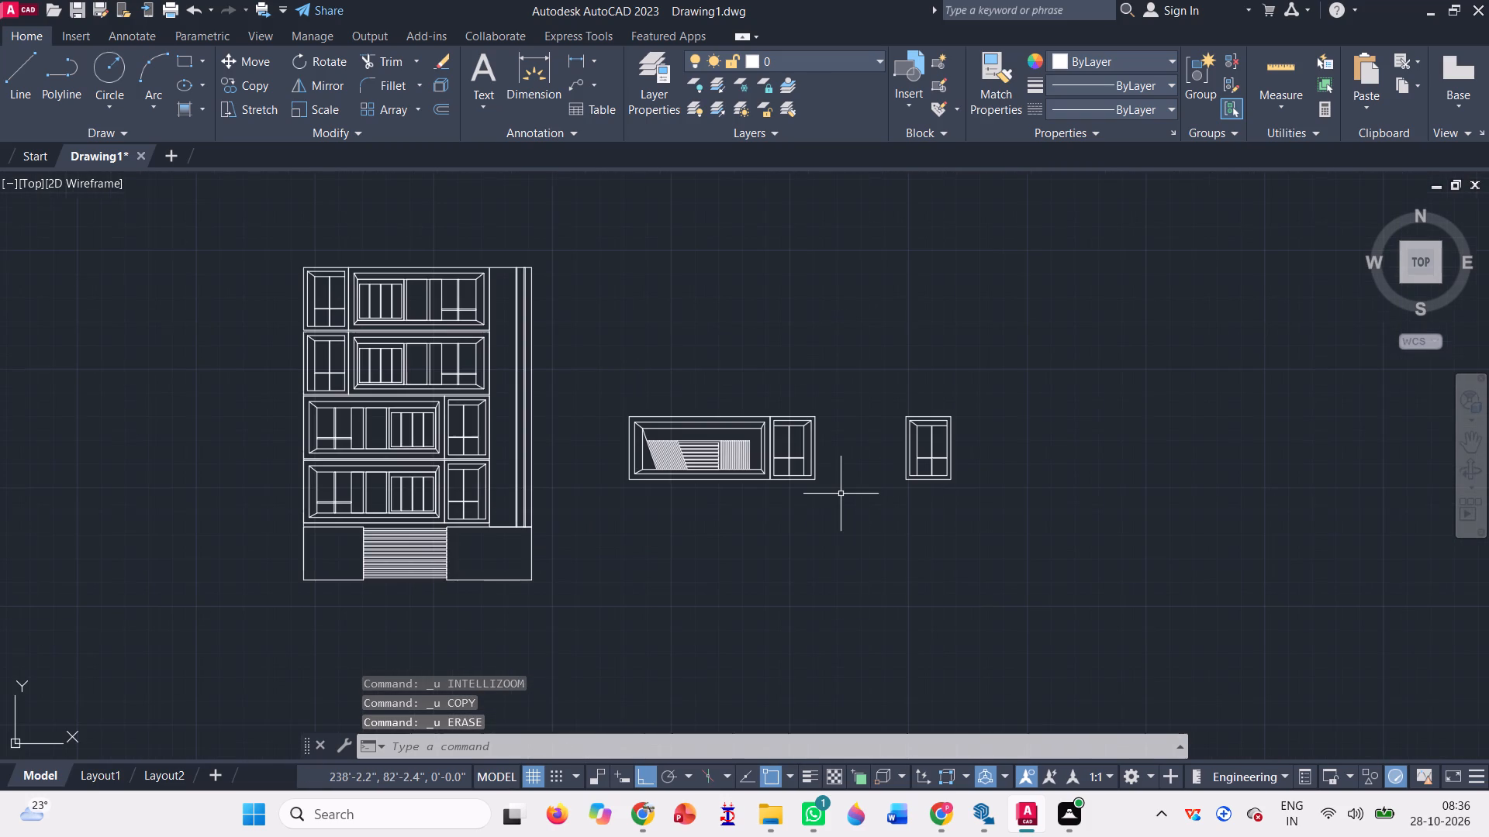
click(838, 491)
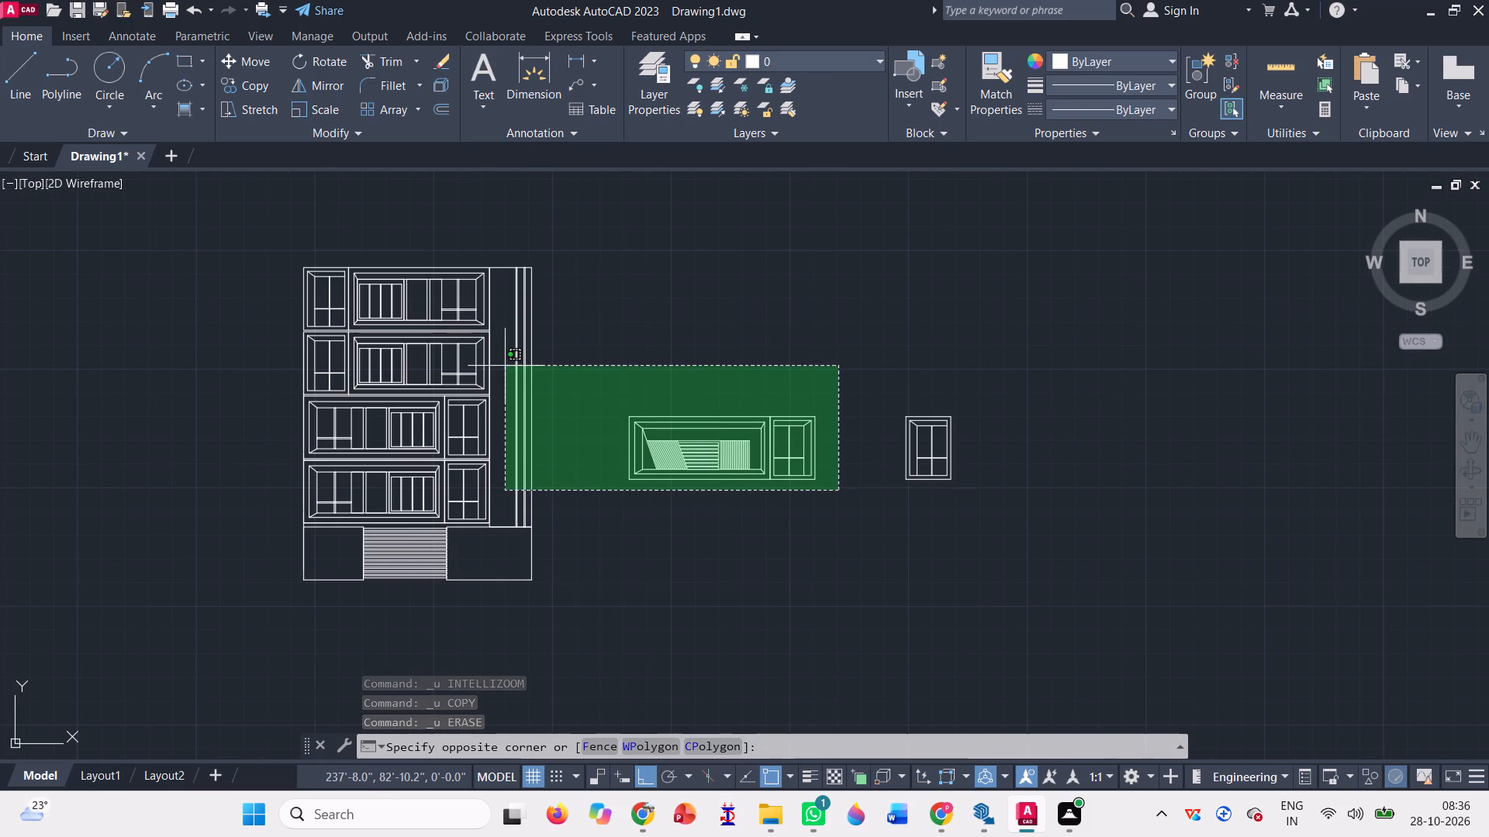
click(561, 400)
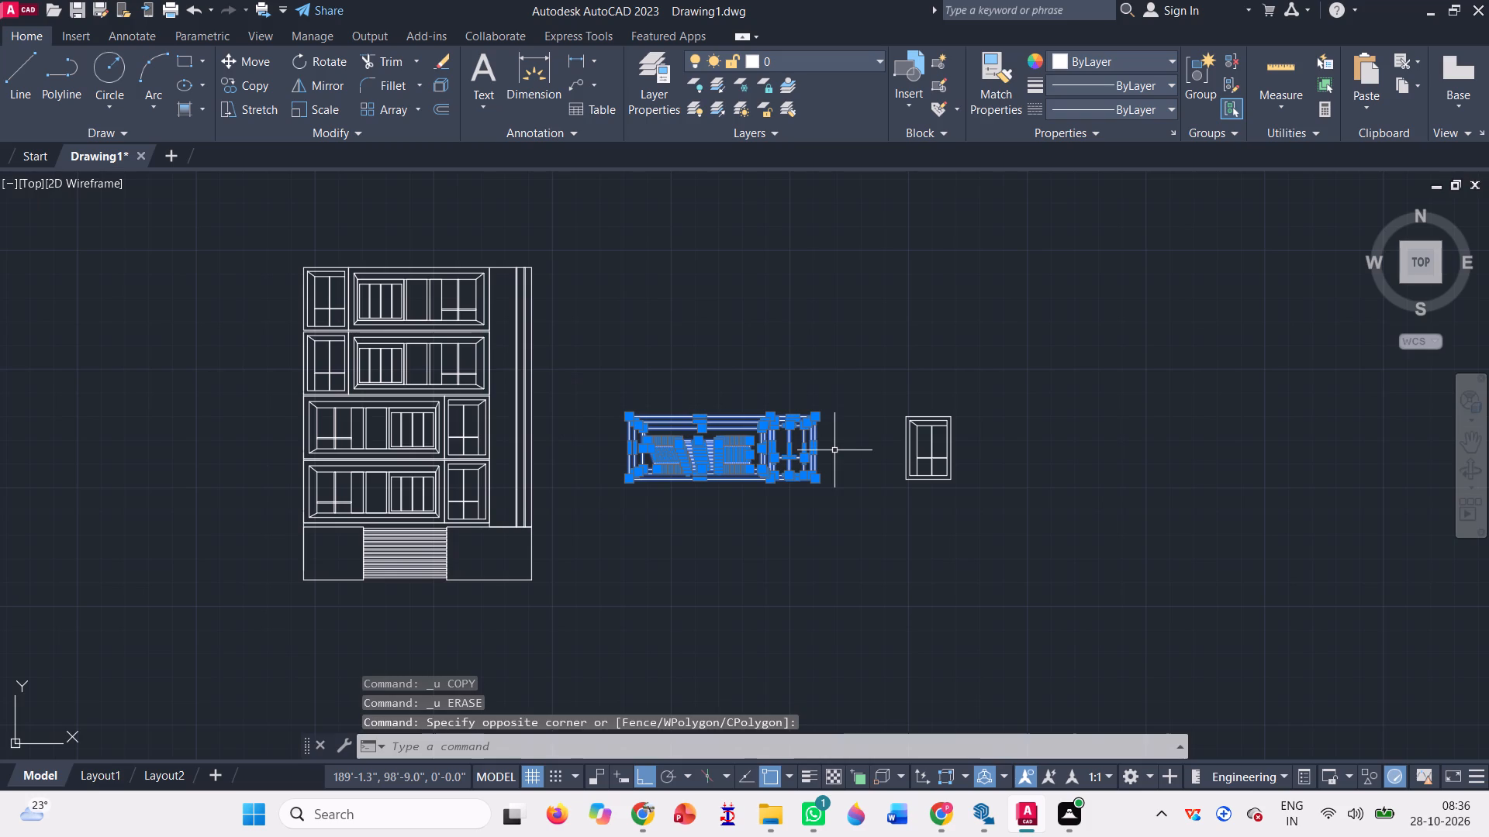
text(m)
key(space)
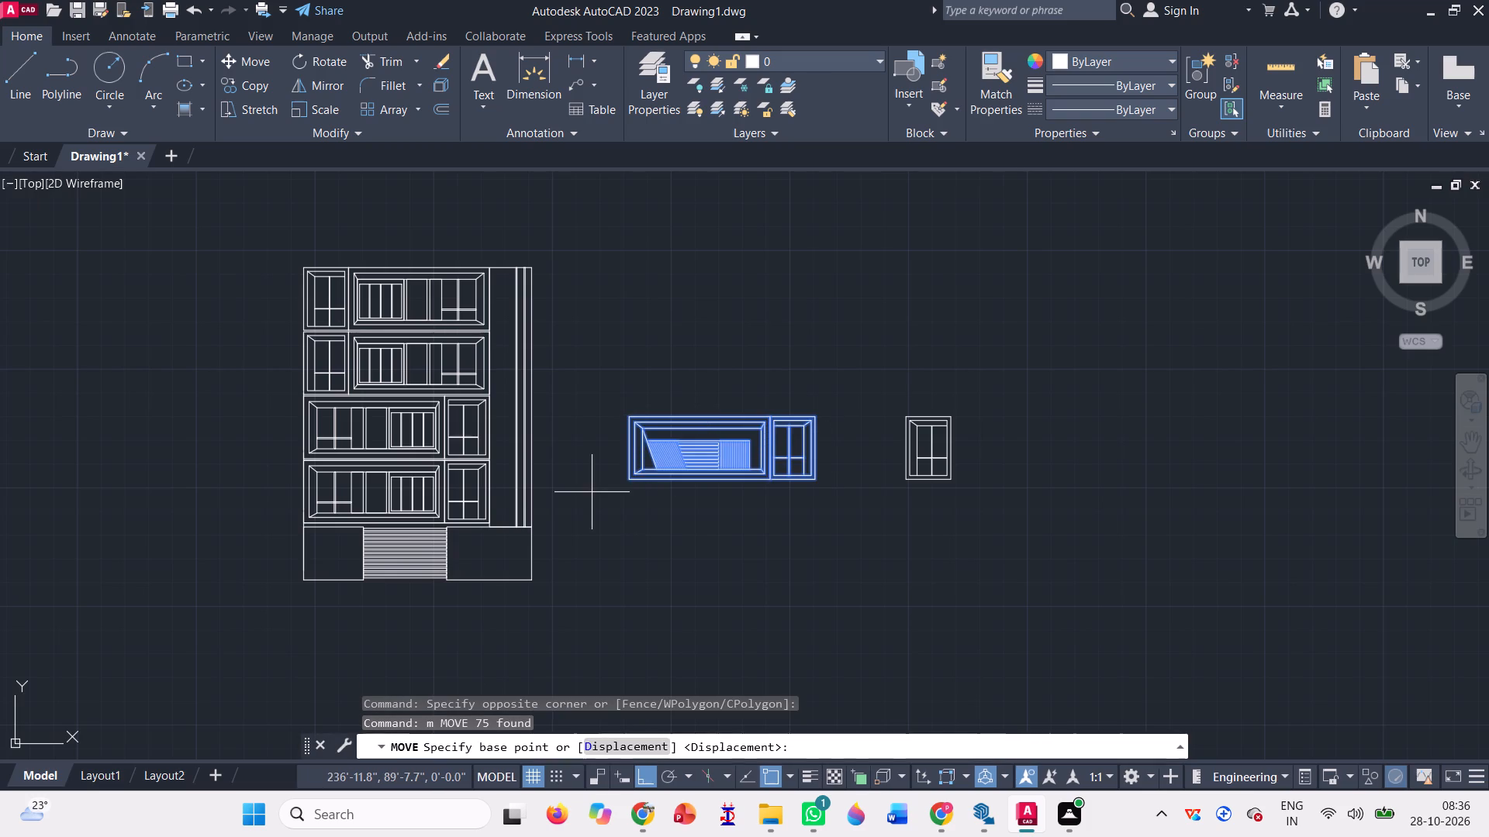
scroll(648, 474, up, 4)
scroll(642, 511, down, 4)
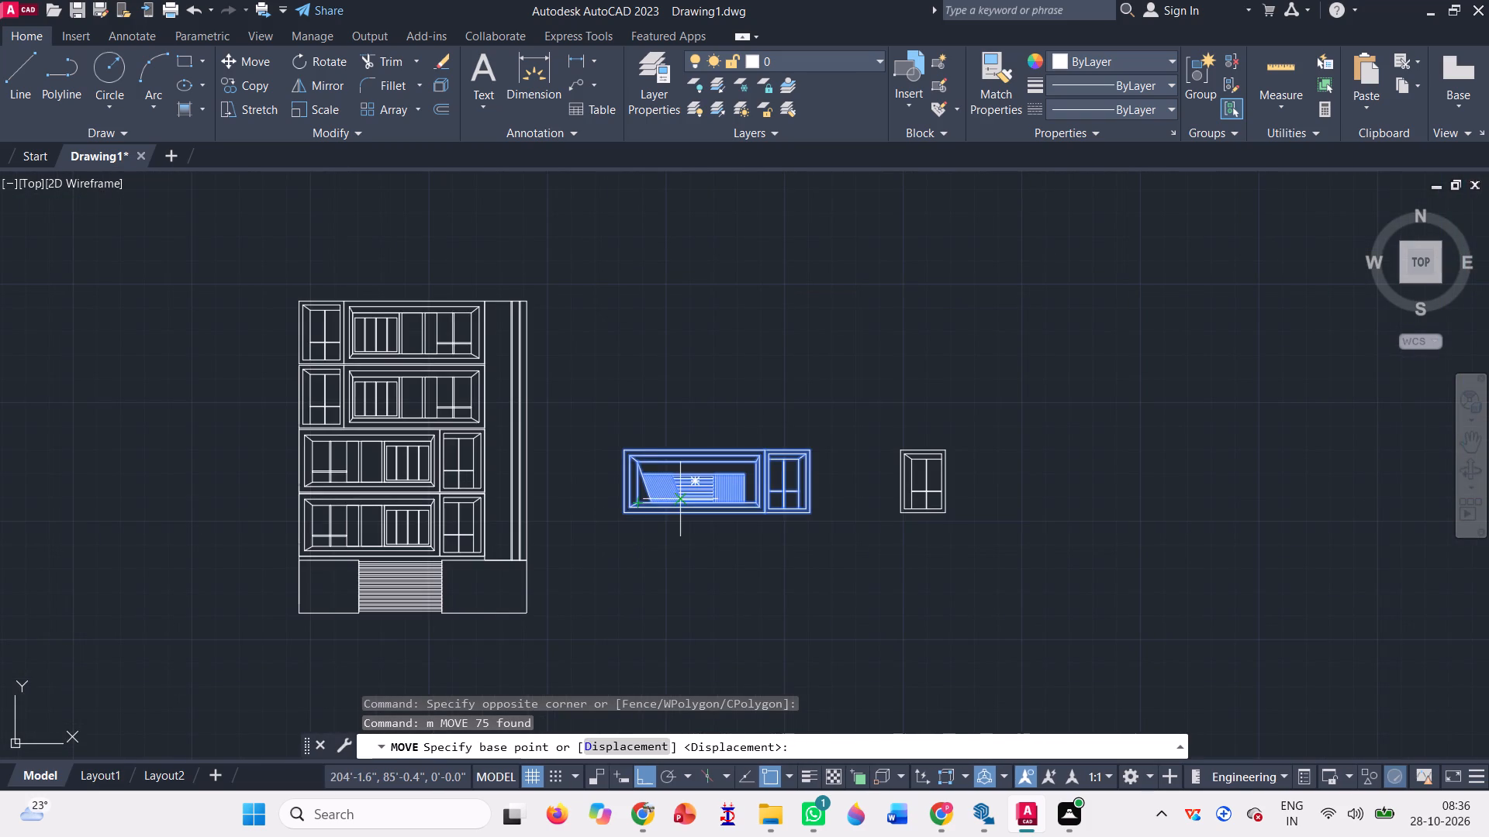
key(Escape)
Draw two horizontal construction lines along the upper and lower edges of the gap between the elevation's top two floors.
text(xl)
key(Return)
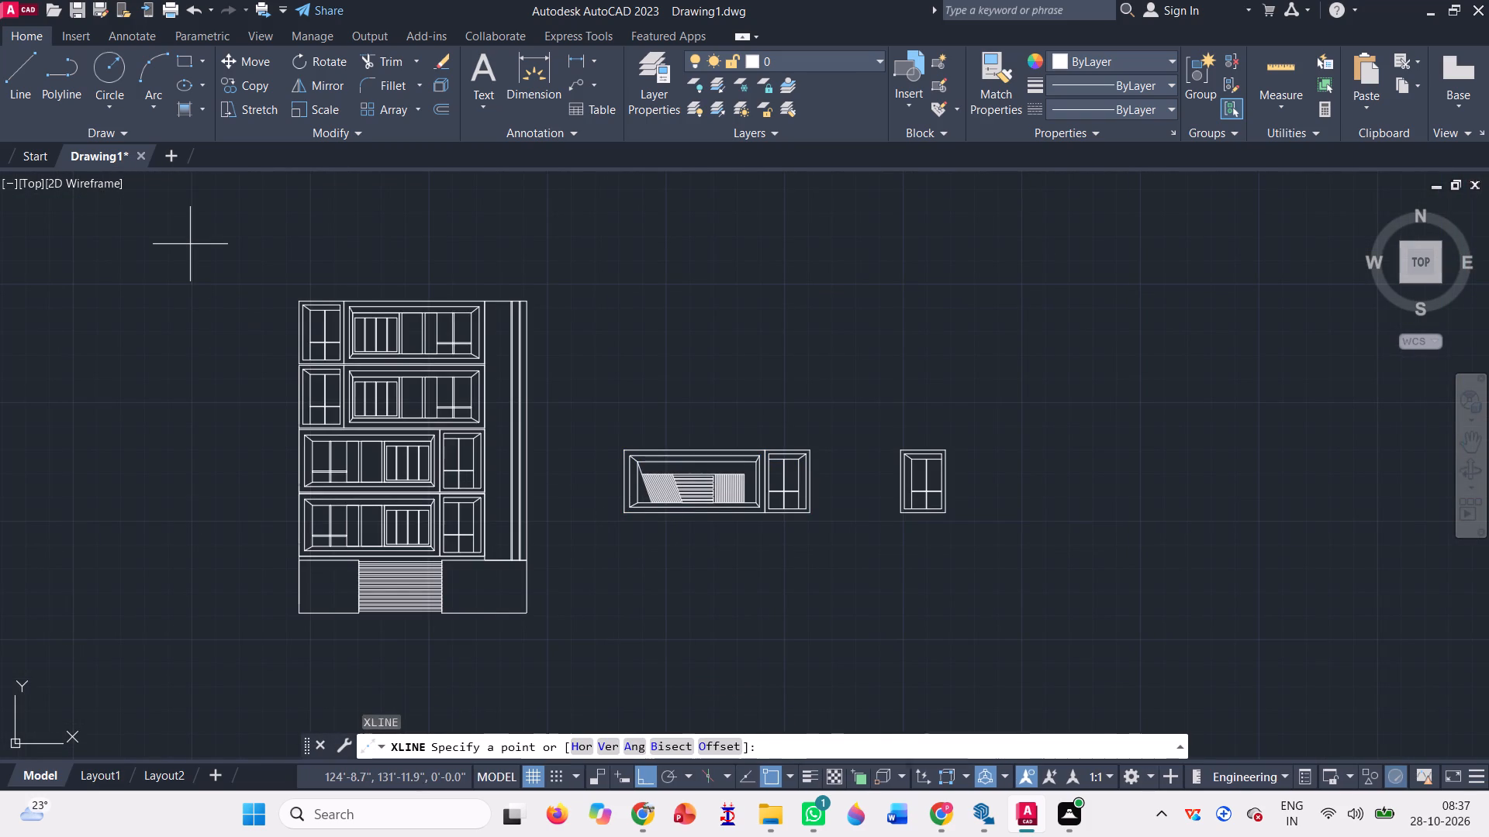
scroll(297, 294, up, 4)
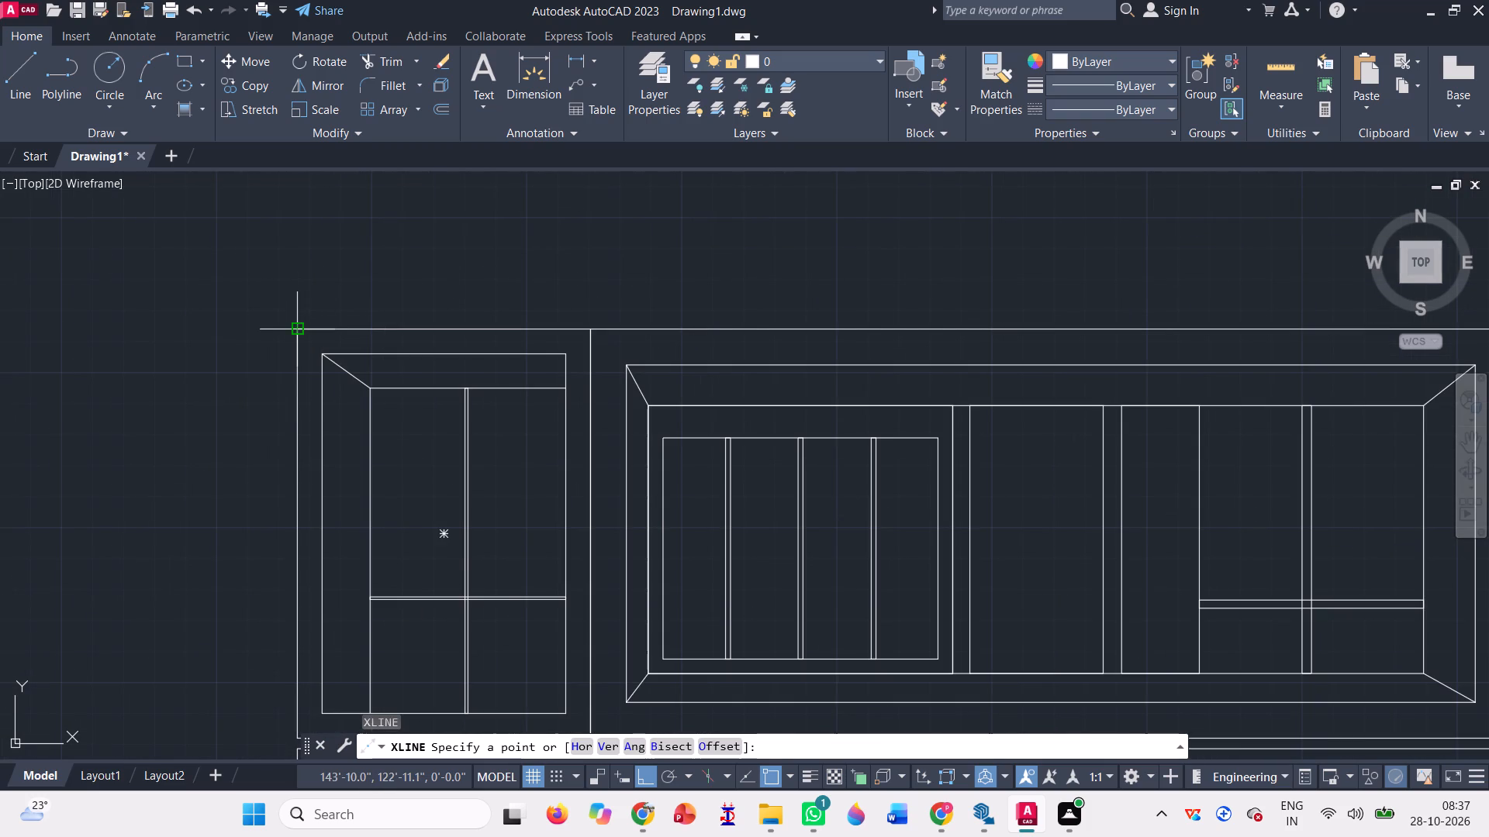
scroll(291, 277, down, 3)
scroll(299, 396, up, 4)
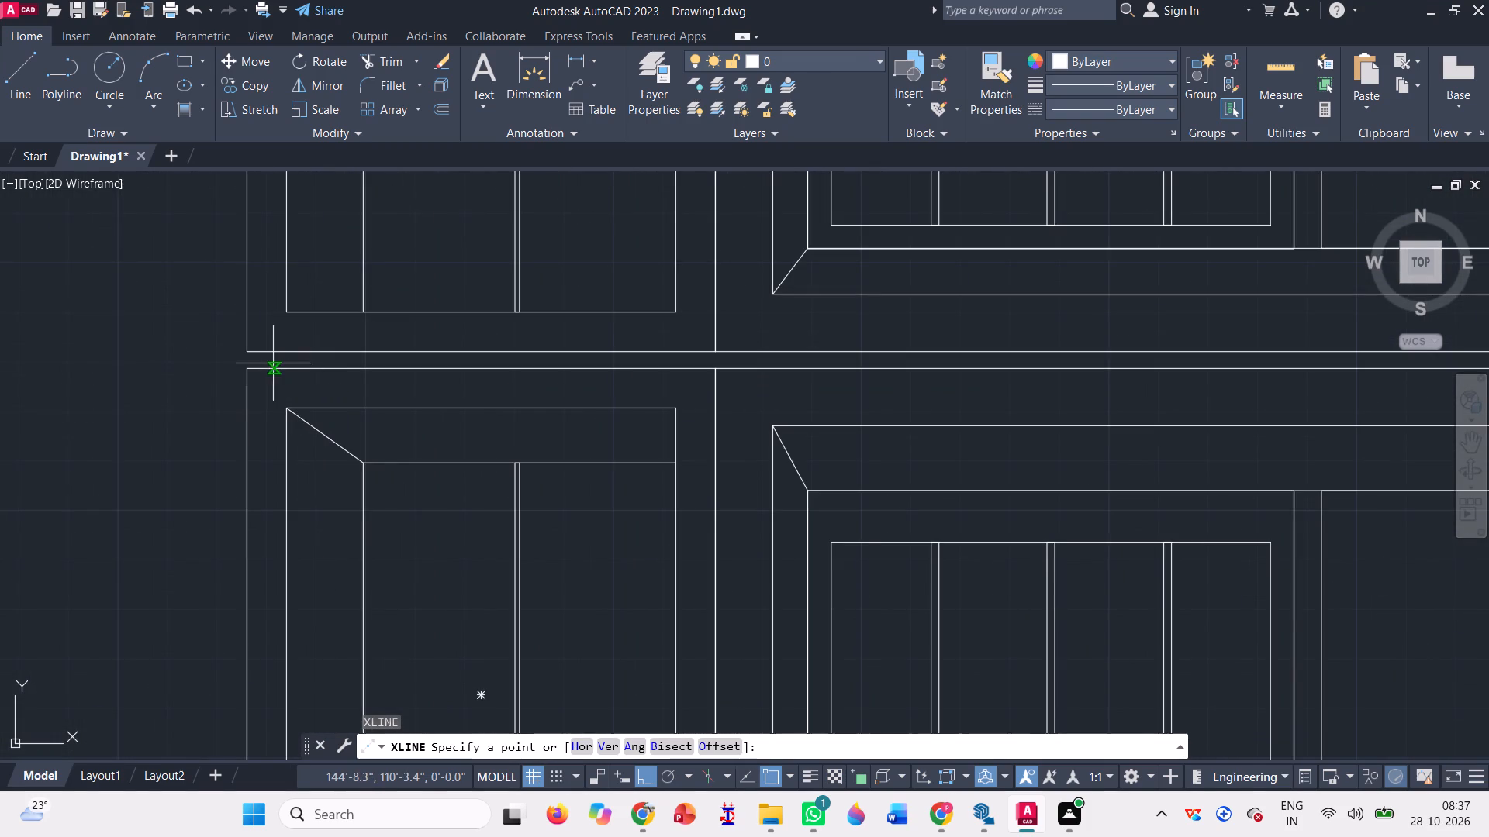
click(243, 374)
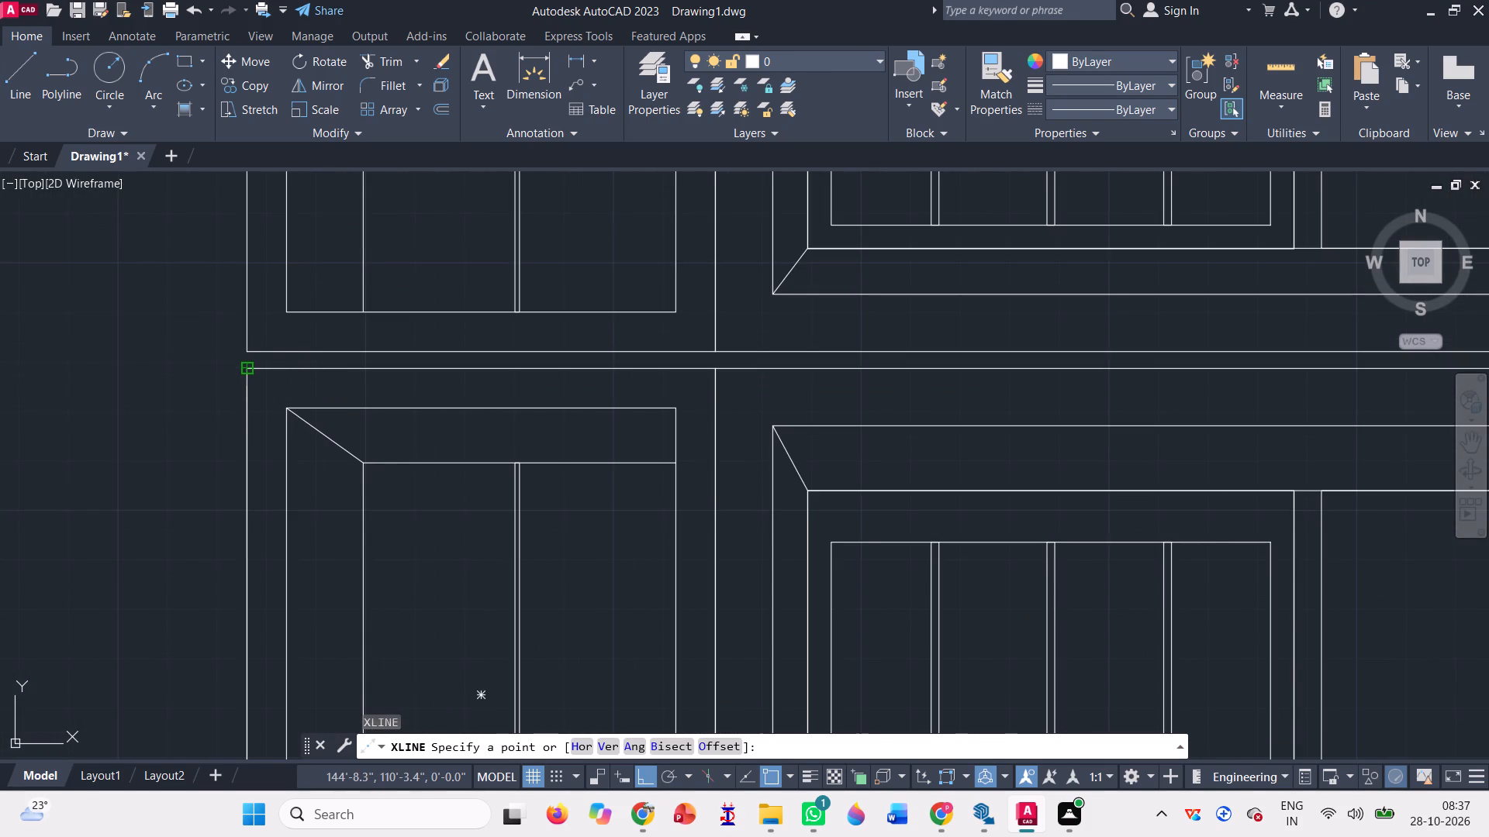
click(124, 367)
key(space)
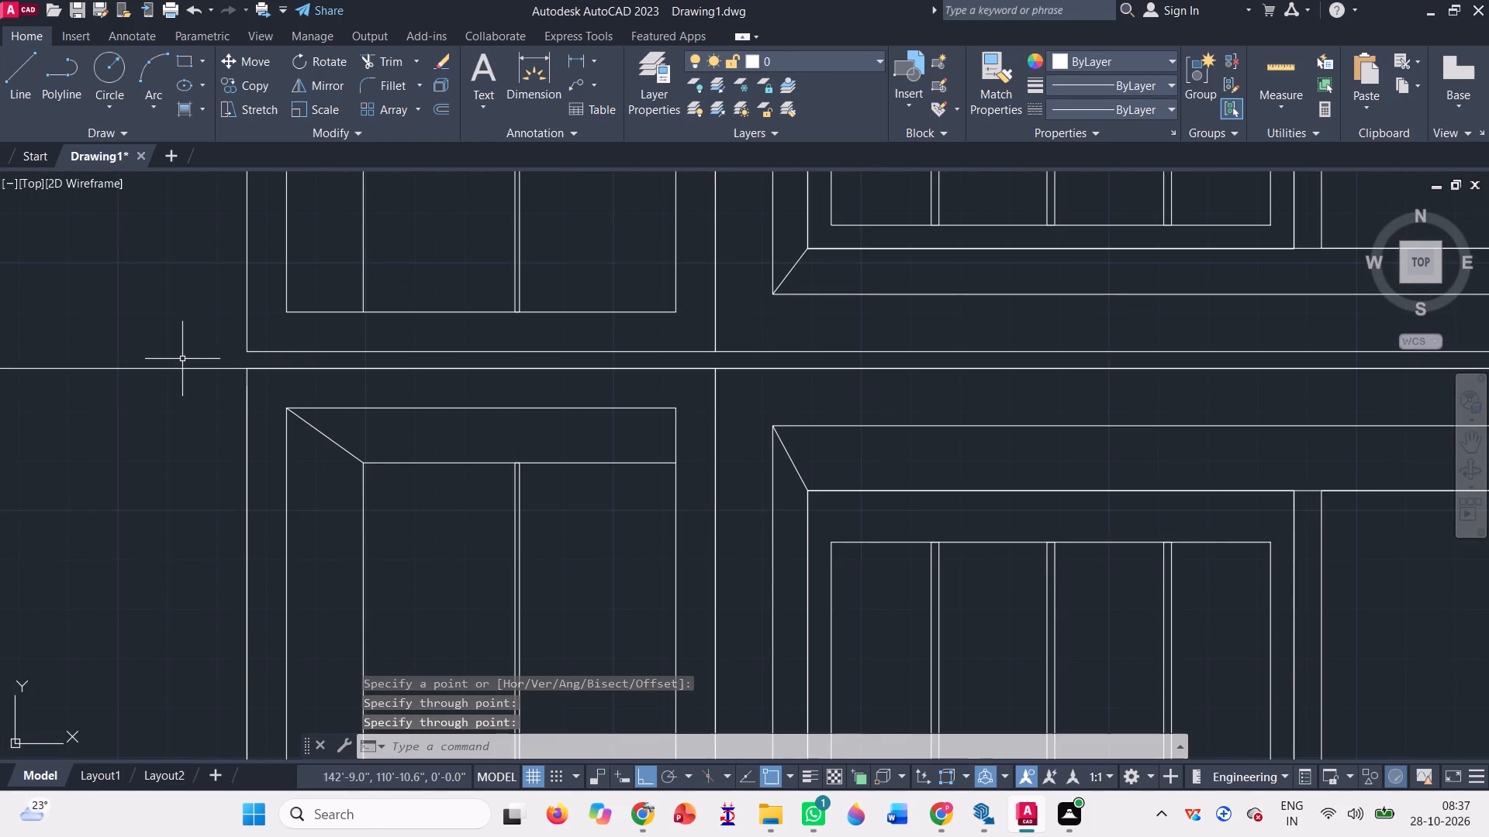
text(xl)
key(Return)
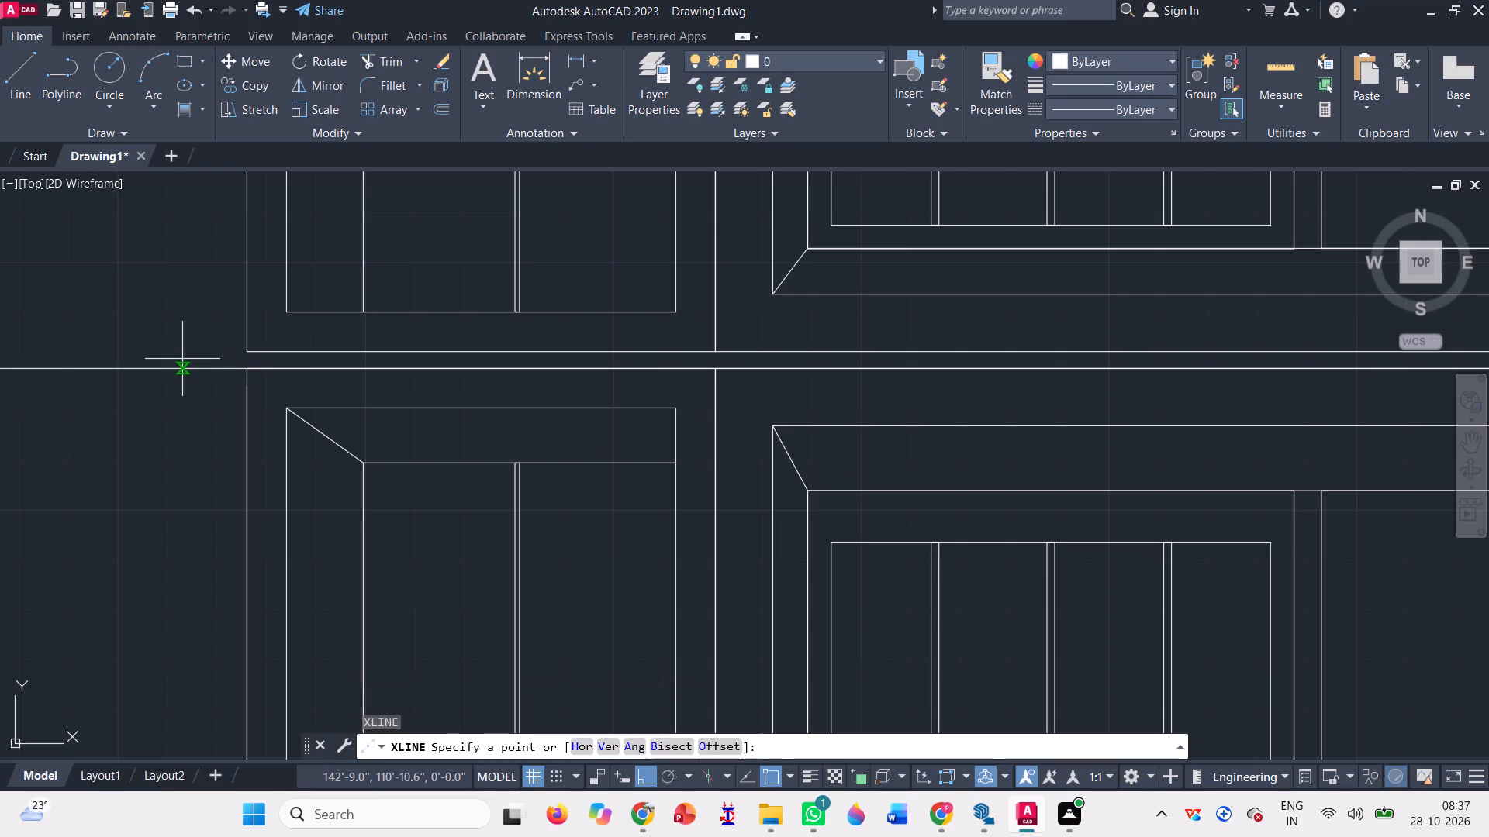
click(245, 353)
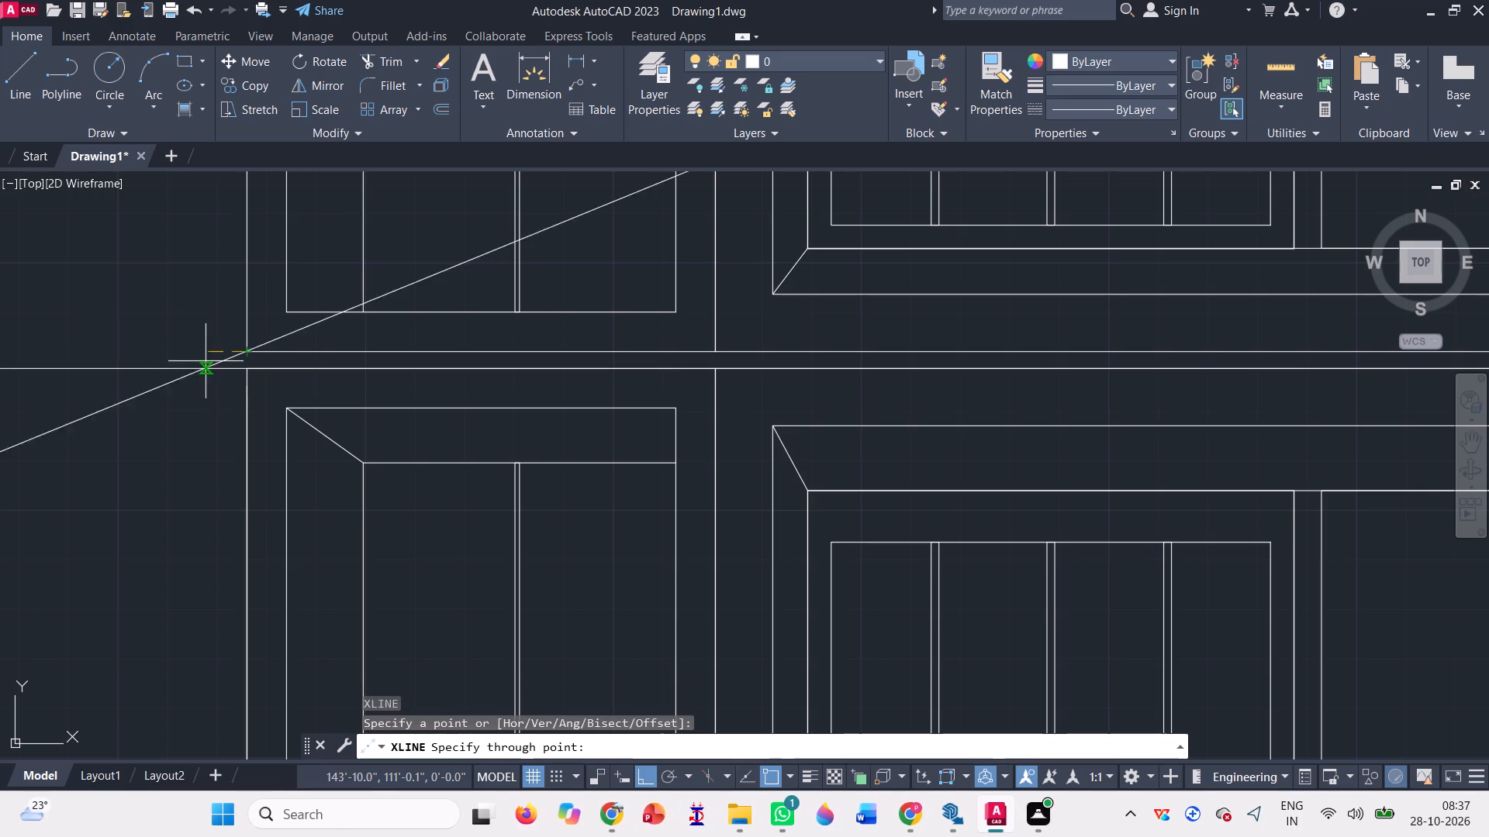
click(174, 357)
scroll(194, 372, down, 2)
key(space)
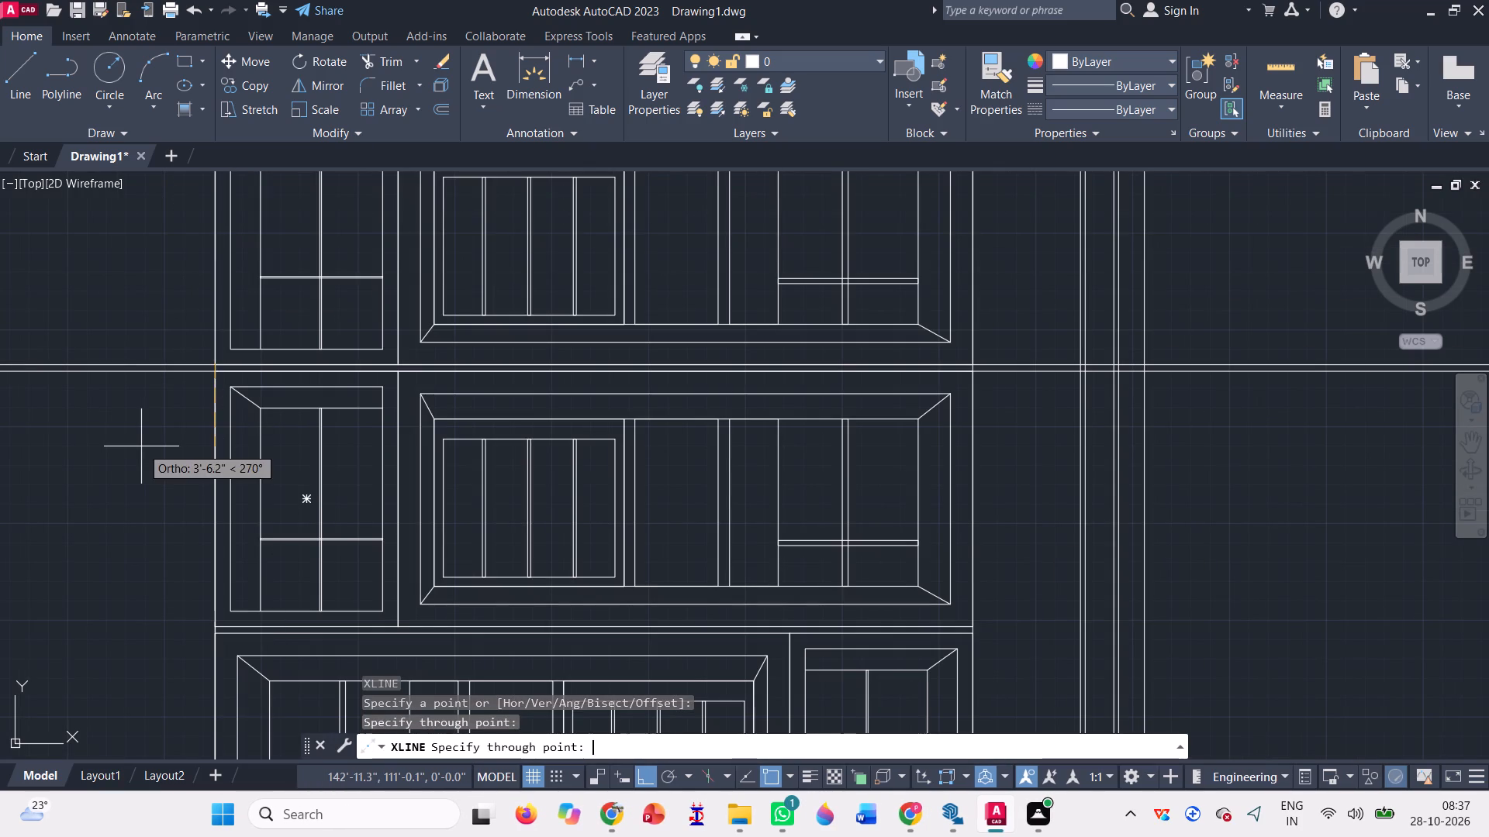
Move both construction lines straight up so the lower one sits on the top-left corner of the elevation's top floor.
click(123, 422)
click(72, 351)
text(m)
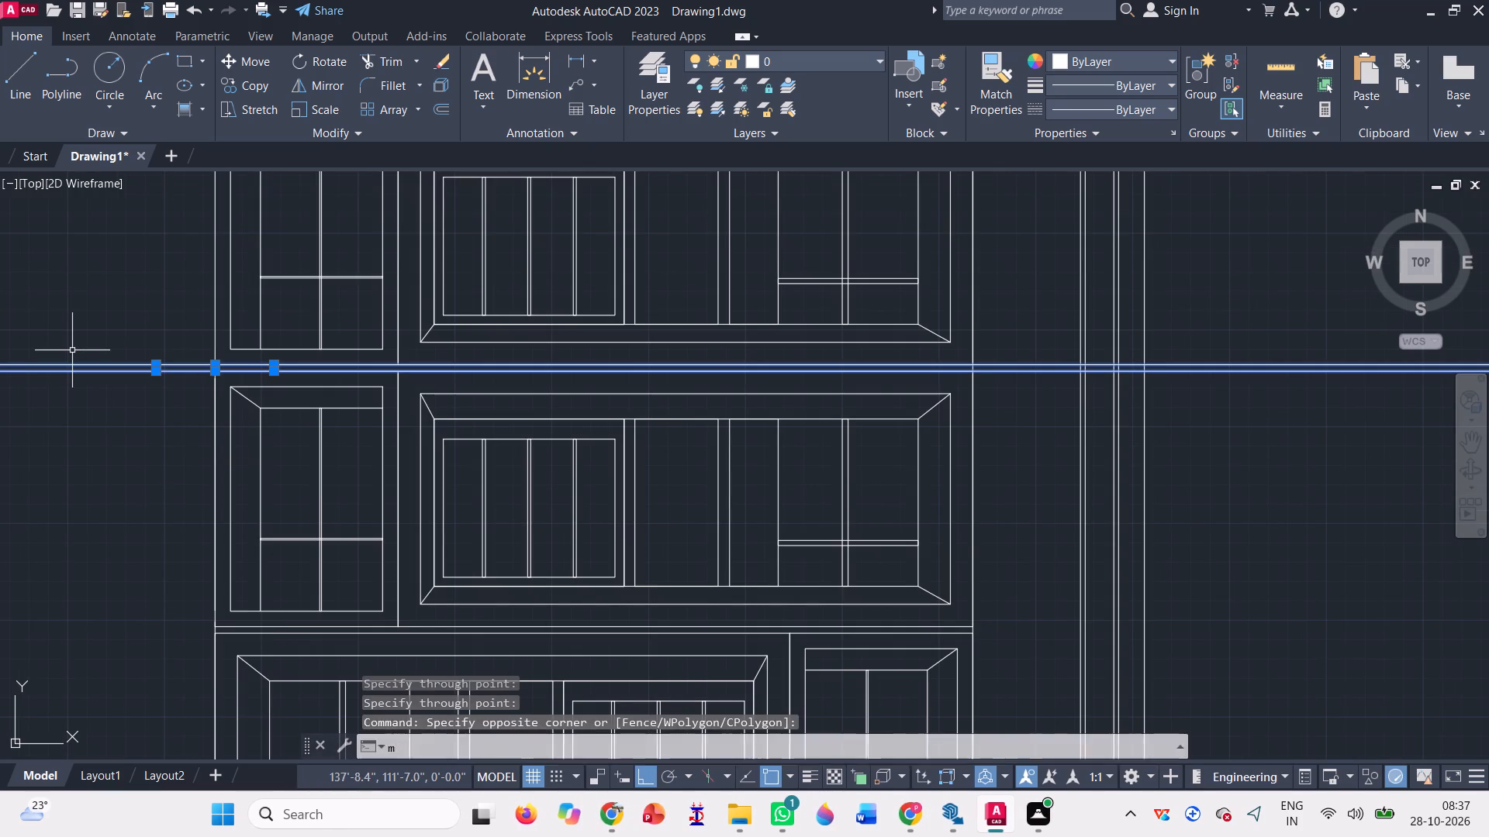
key(space)
scroll(213, 374, up, 3)
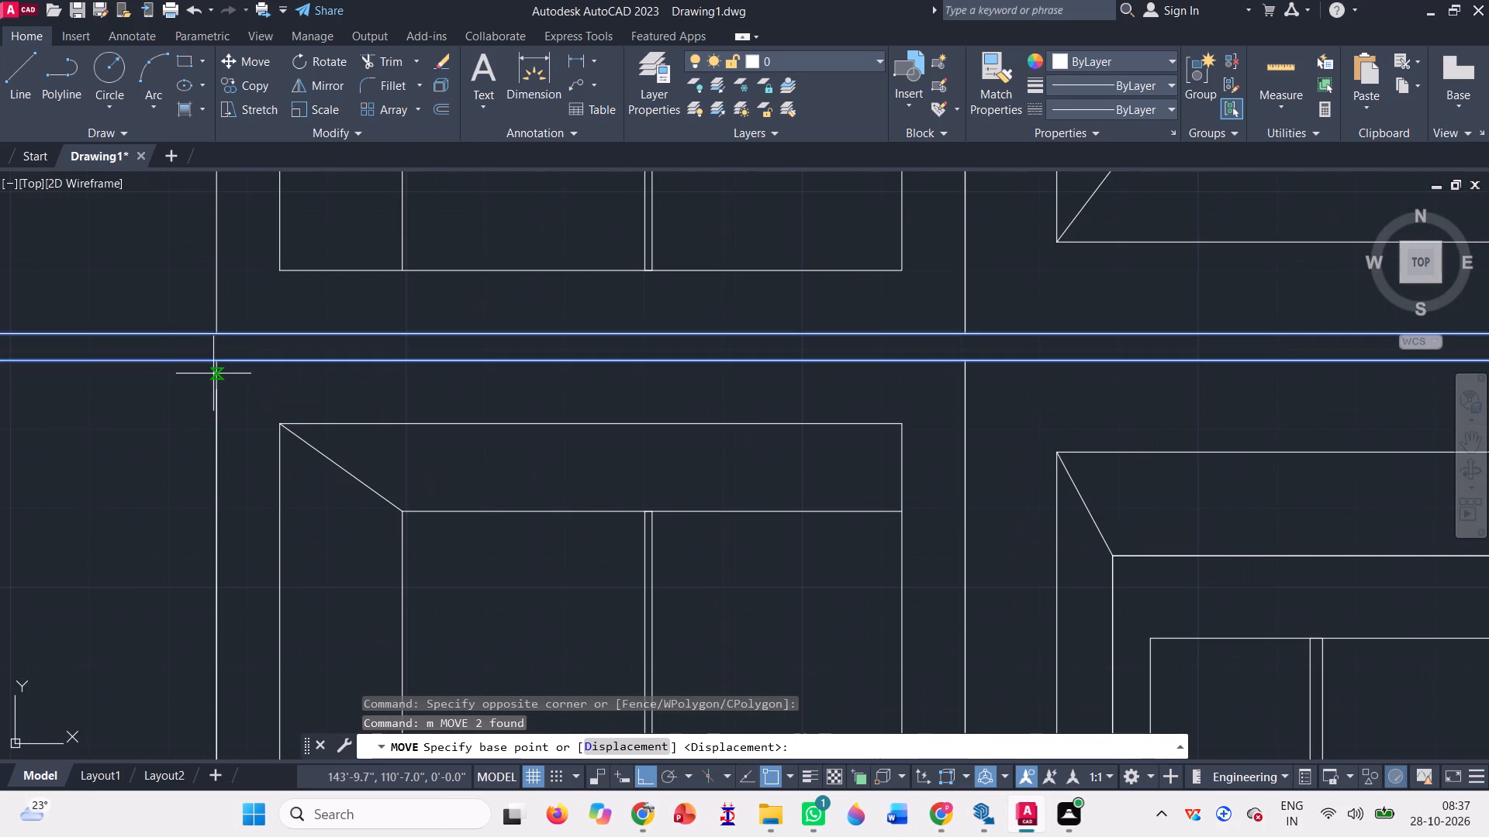
click(217, 356)
scroll(247, 401, down, 3)
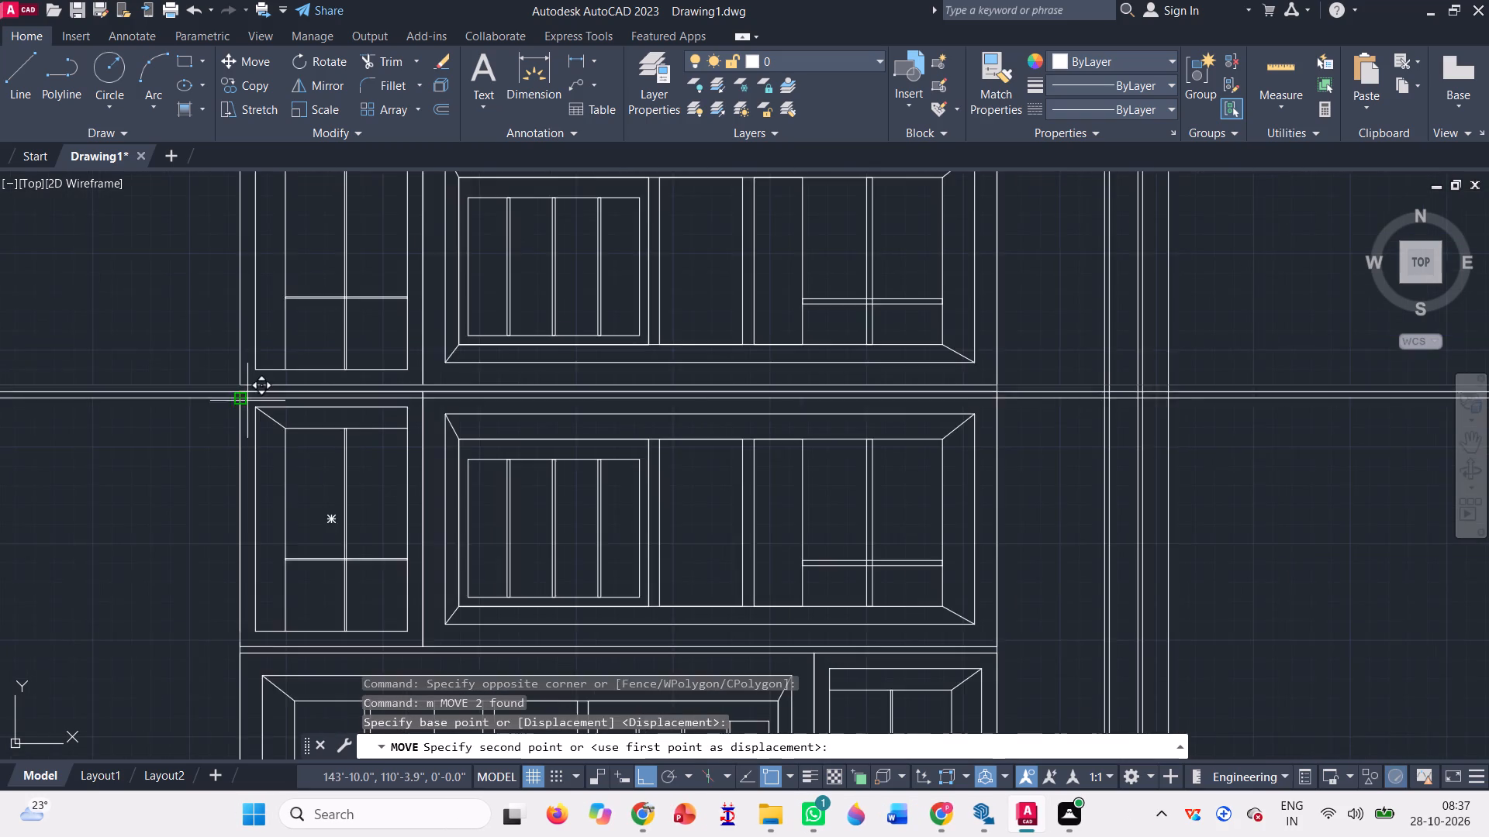
scroll(247, 401, down, 3)
scroll(237, 336, up, 4)
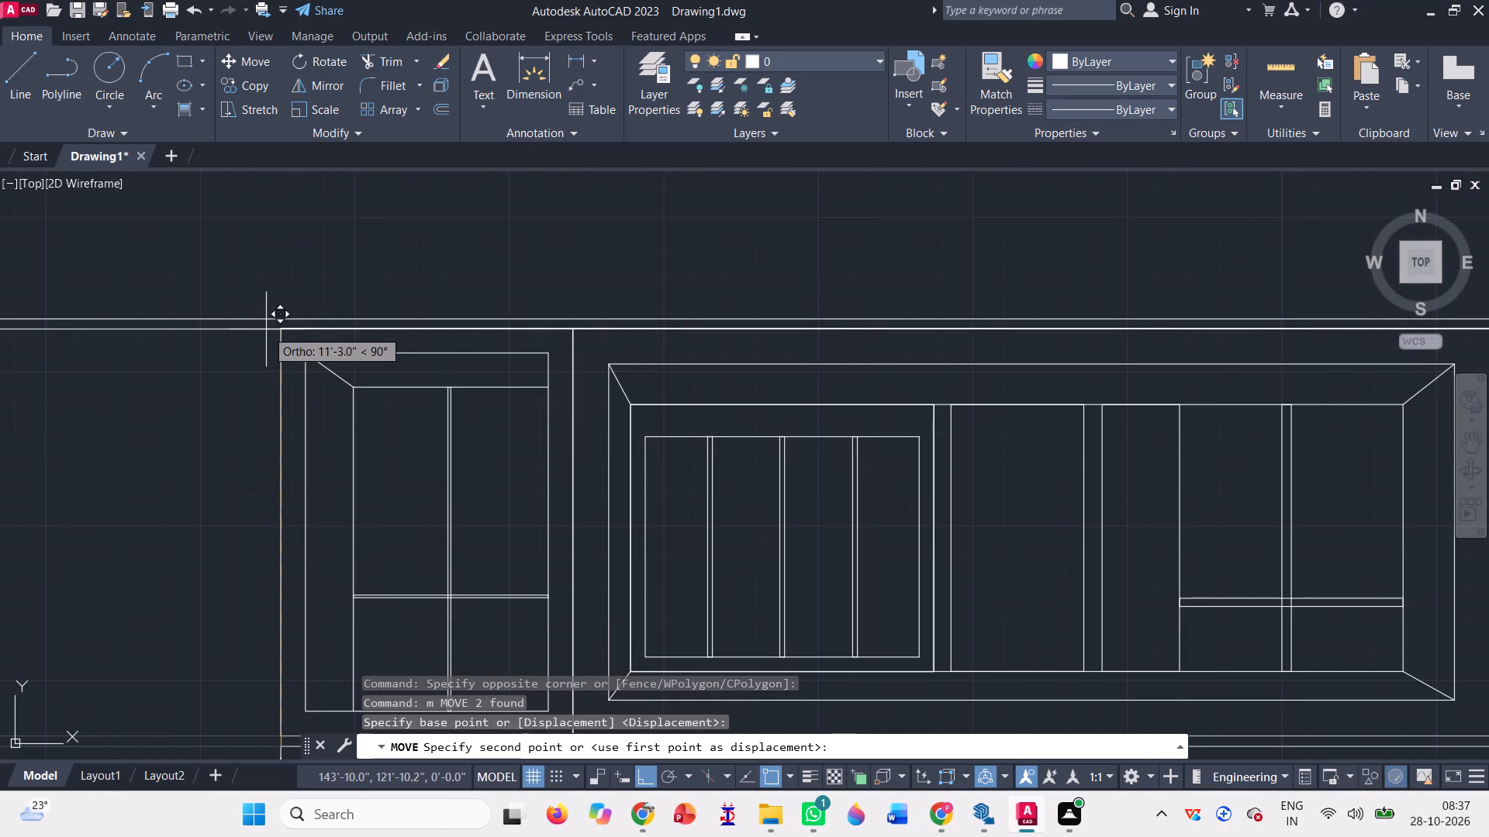
scroll(284, 327, up, 3)
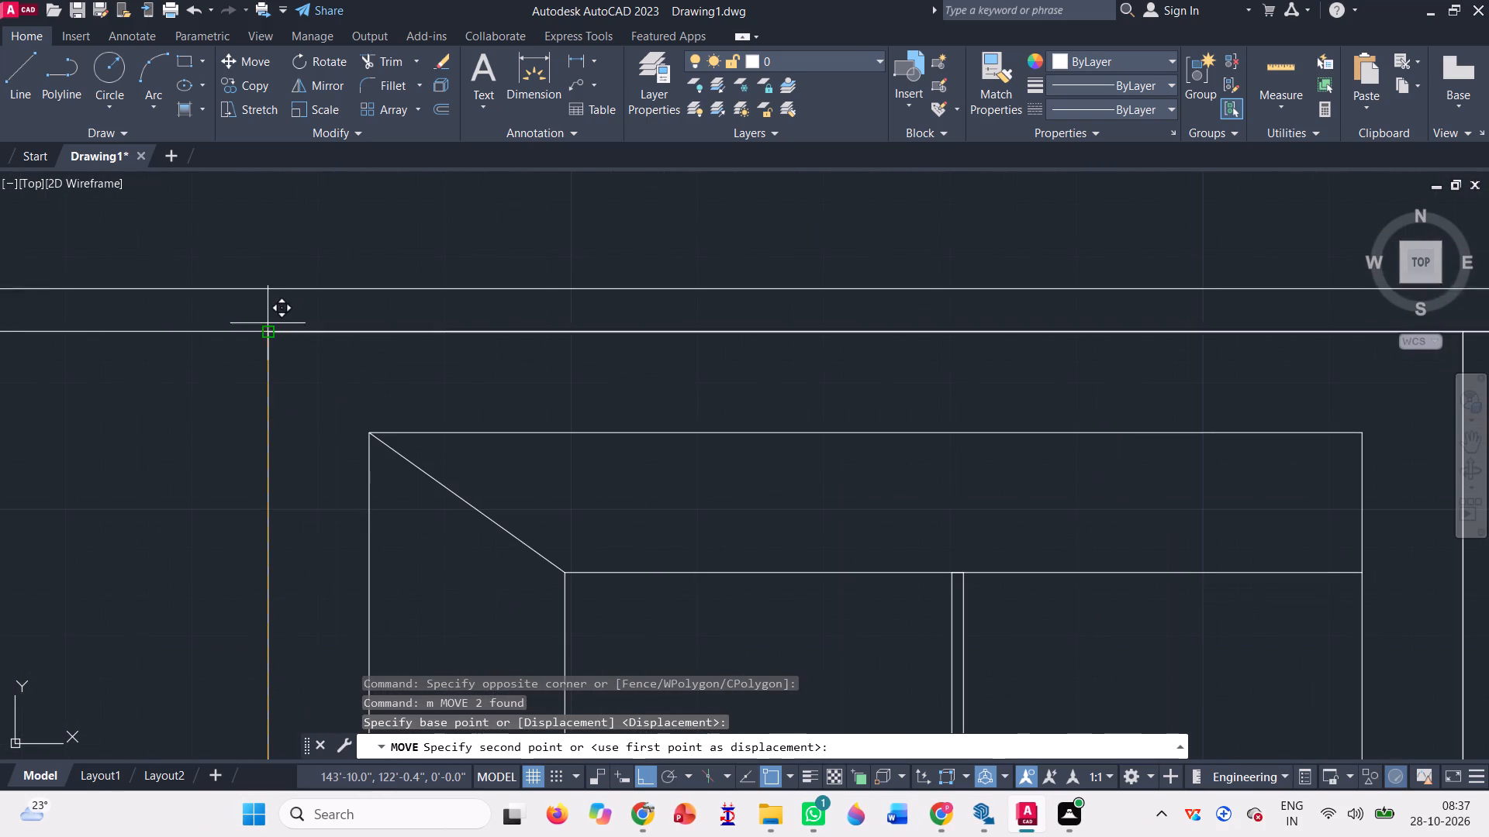
click(271, 329)
With Ortho off, move the patterned floor module by its lower-left corner onto the upper construction line, aligned with the elevation's left edge.
scroll(254, 343, down, 7)
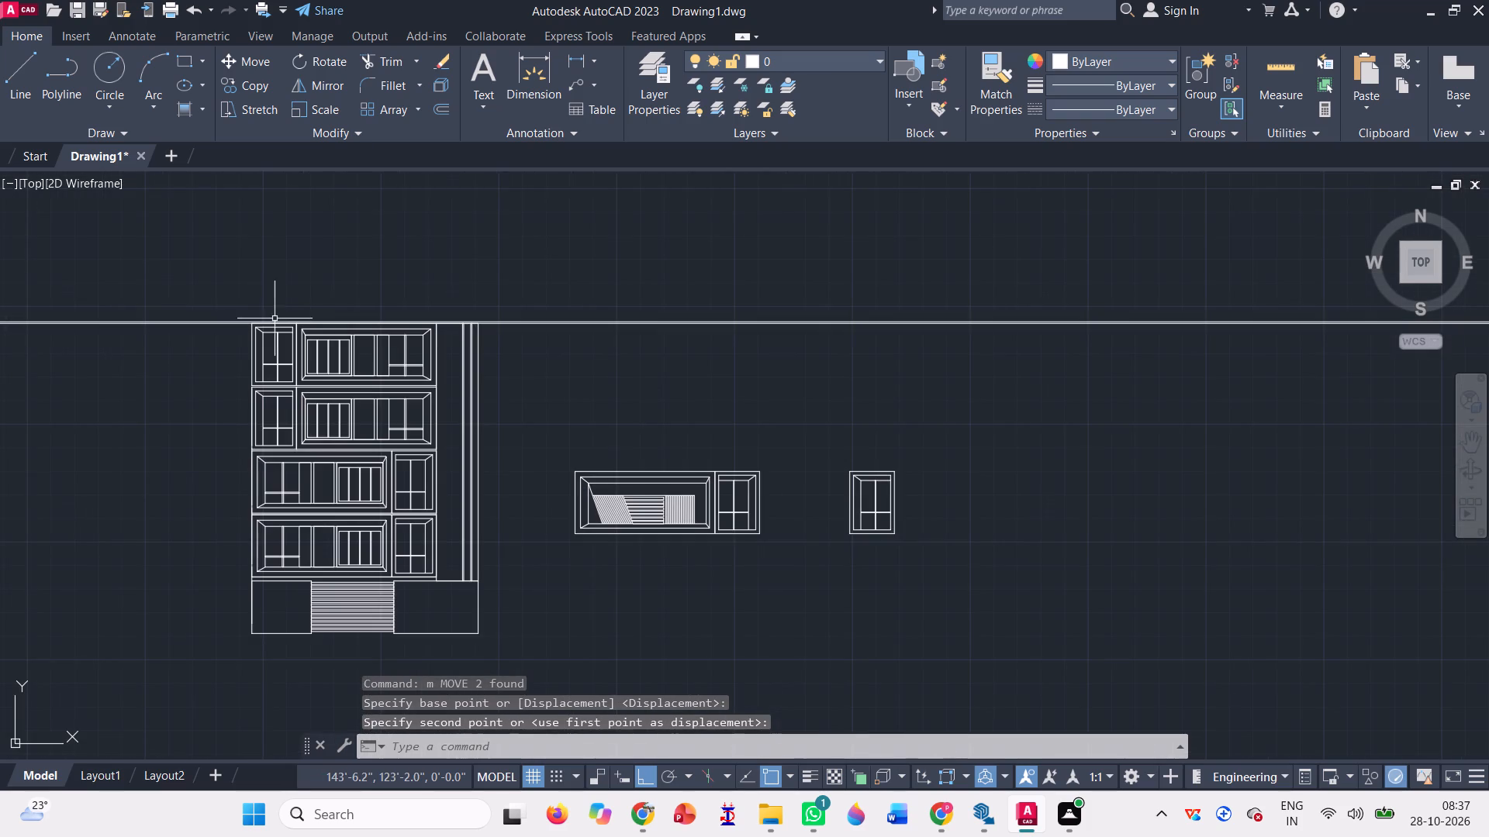
click(768, 572)
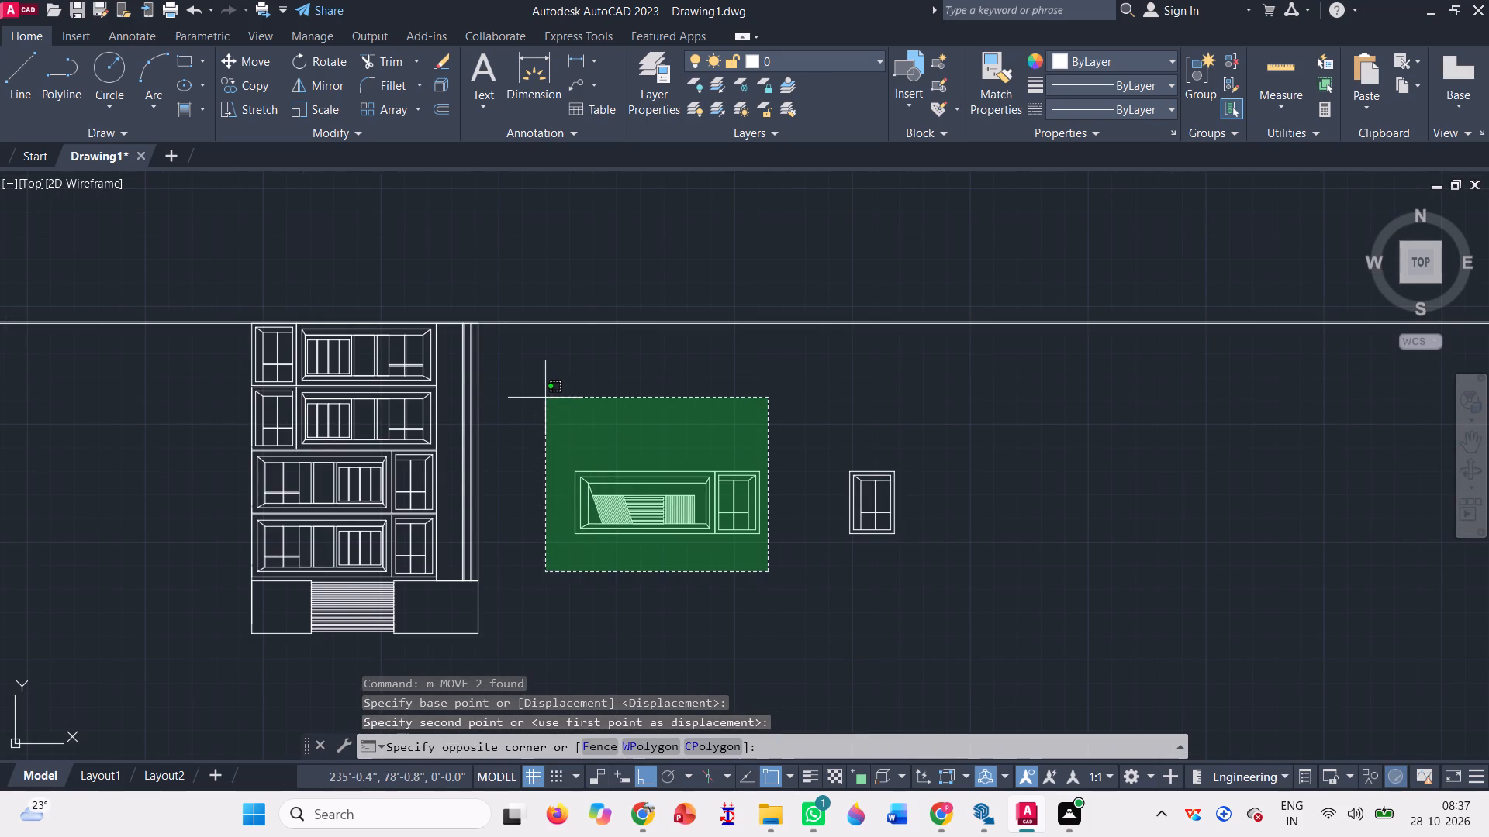
click(545, 397)
text(m)
key(space)
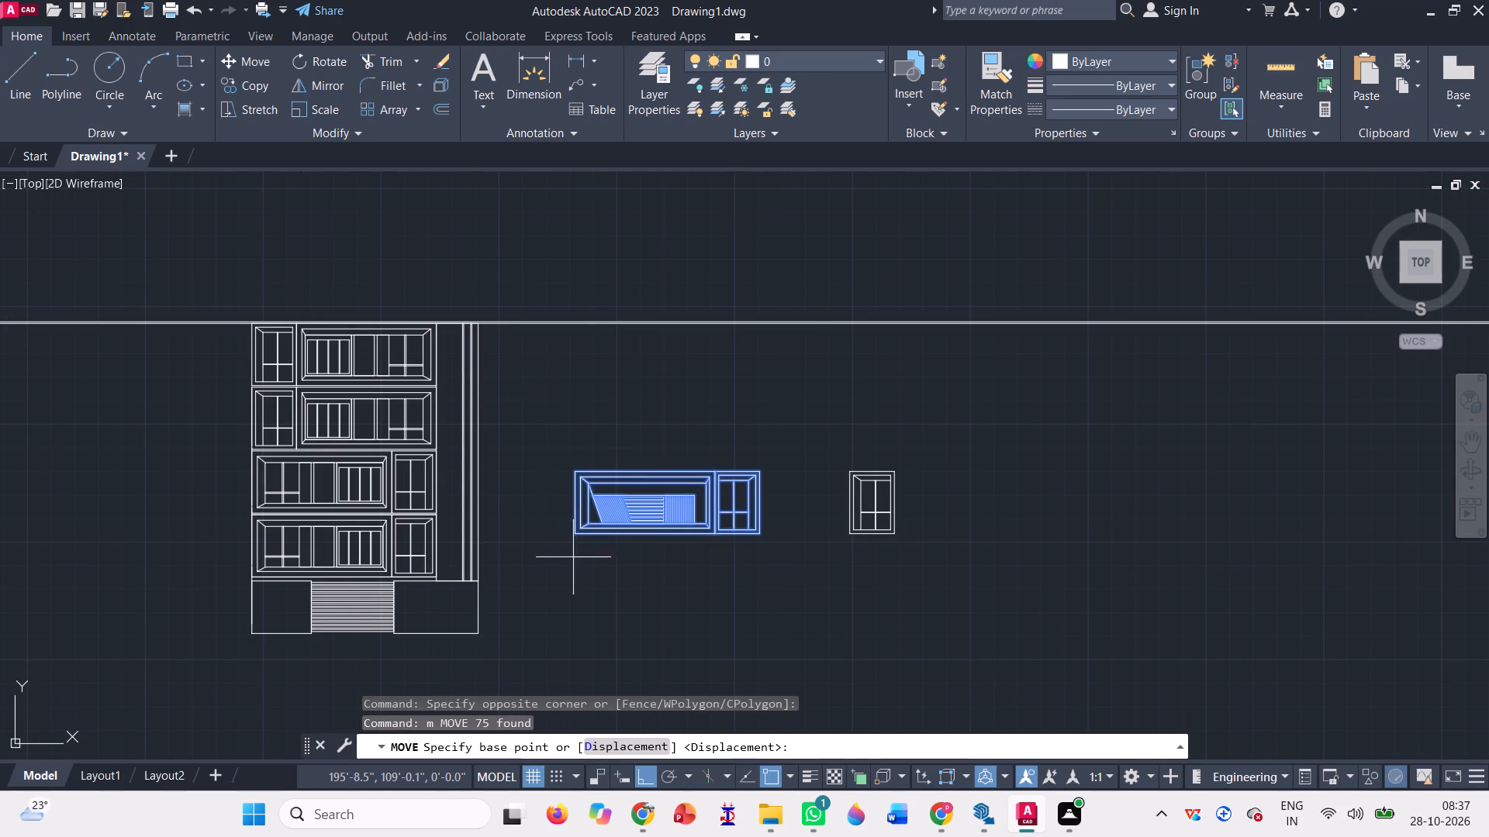
scroll(572, 557, up, 4)
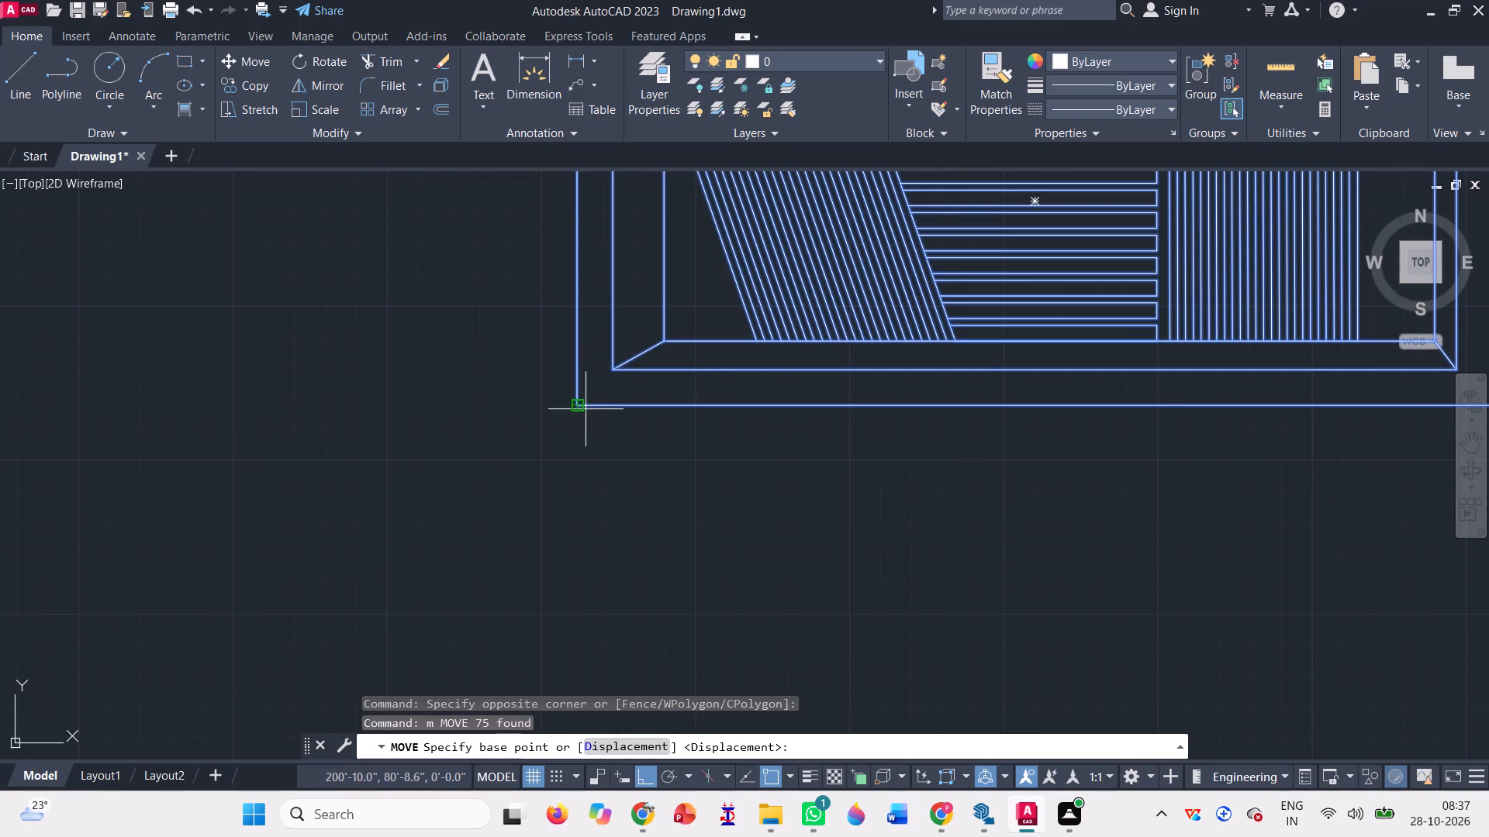
click(575, 409)
scroll(583, 537, down, 4)
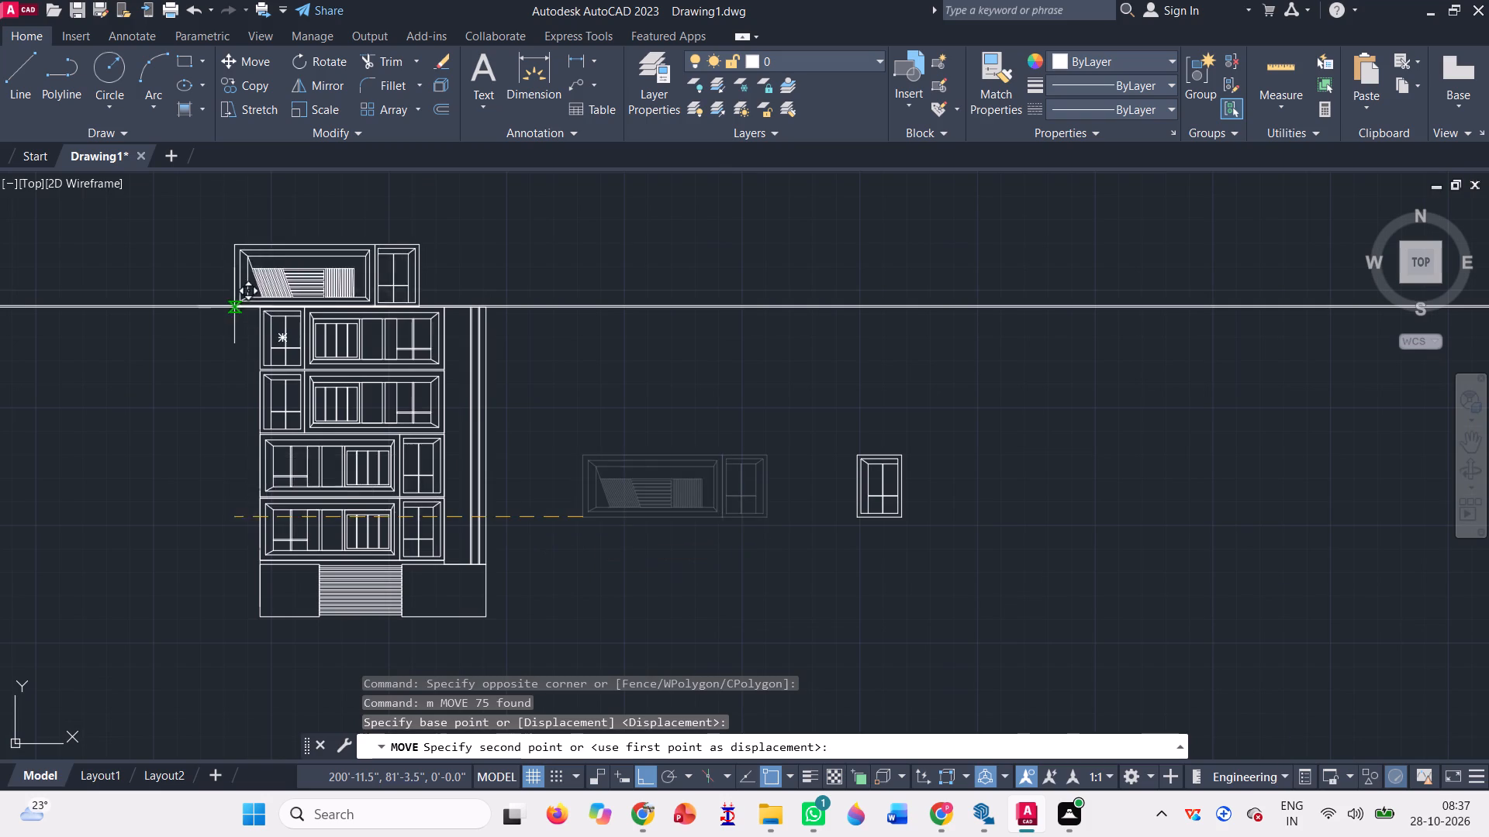
scroll(249, 296, up, 3)
key(F8)
scroll(294, 294, up, 2)
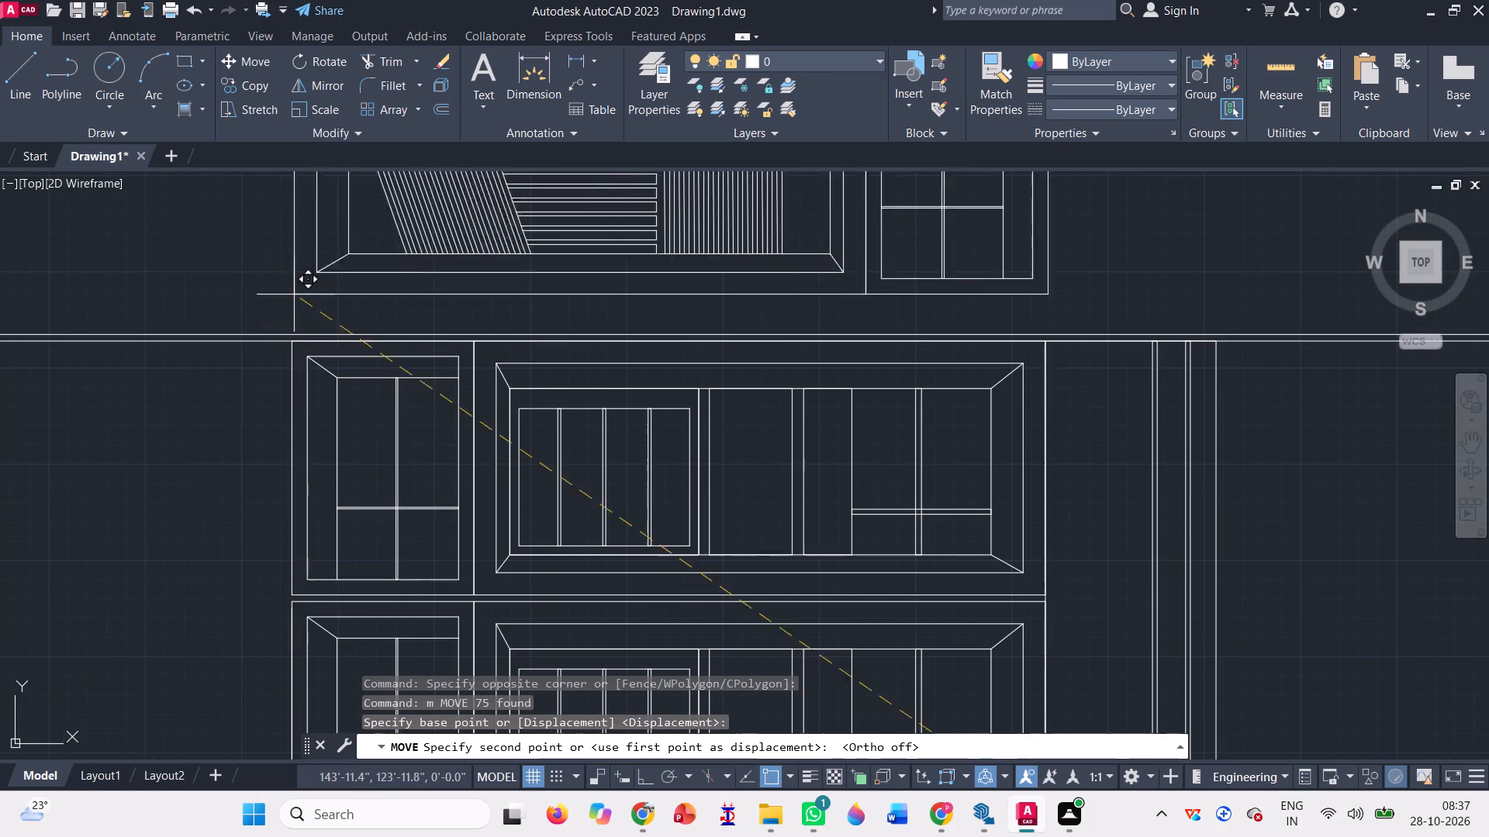
scroll(294, 294, up, 2)
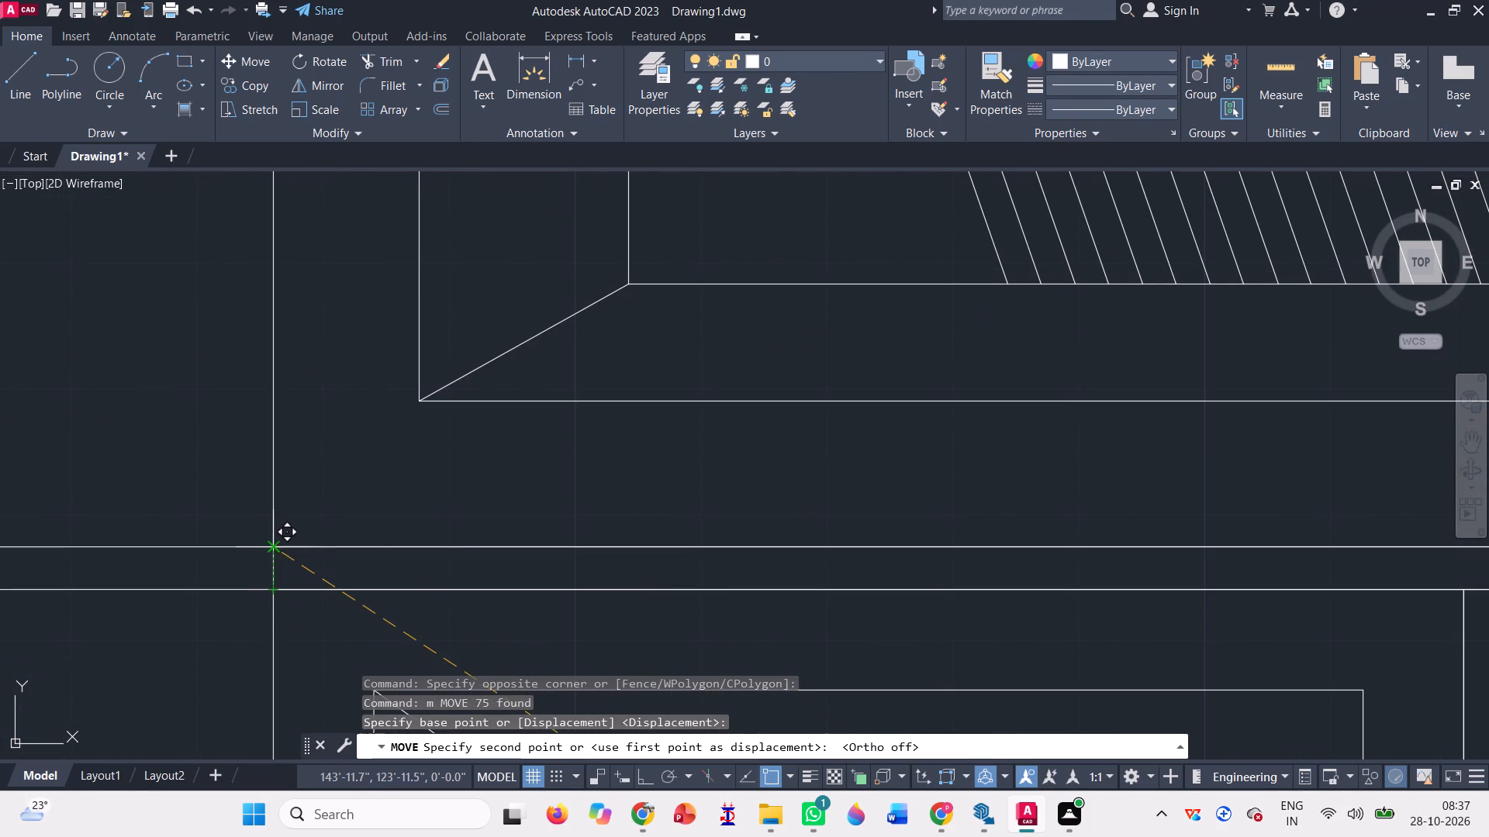
click(274, 544)
scroll(296, 546, down, 4)
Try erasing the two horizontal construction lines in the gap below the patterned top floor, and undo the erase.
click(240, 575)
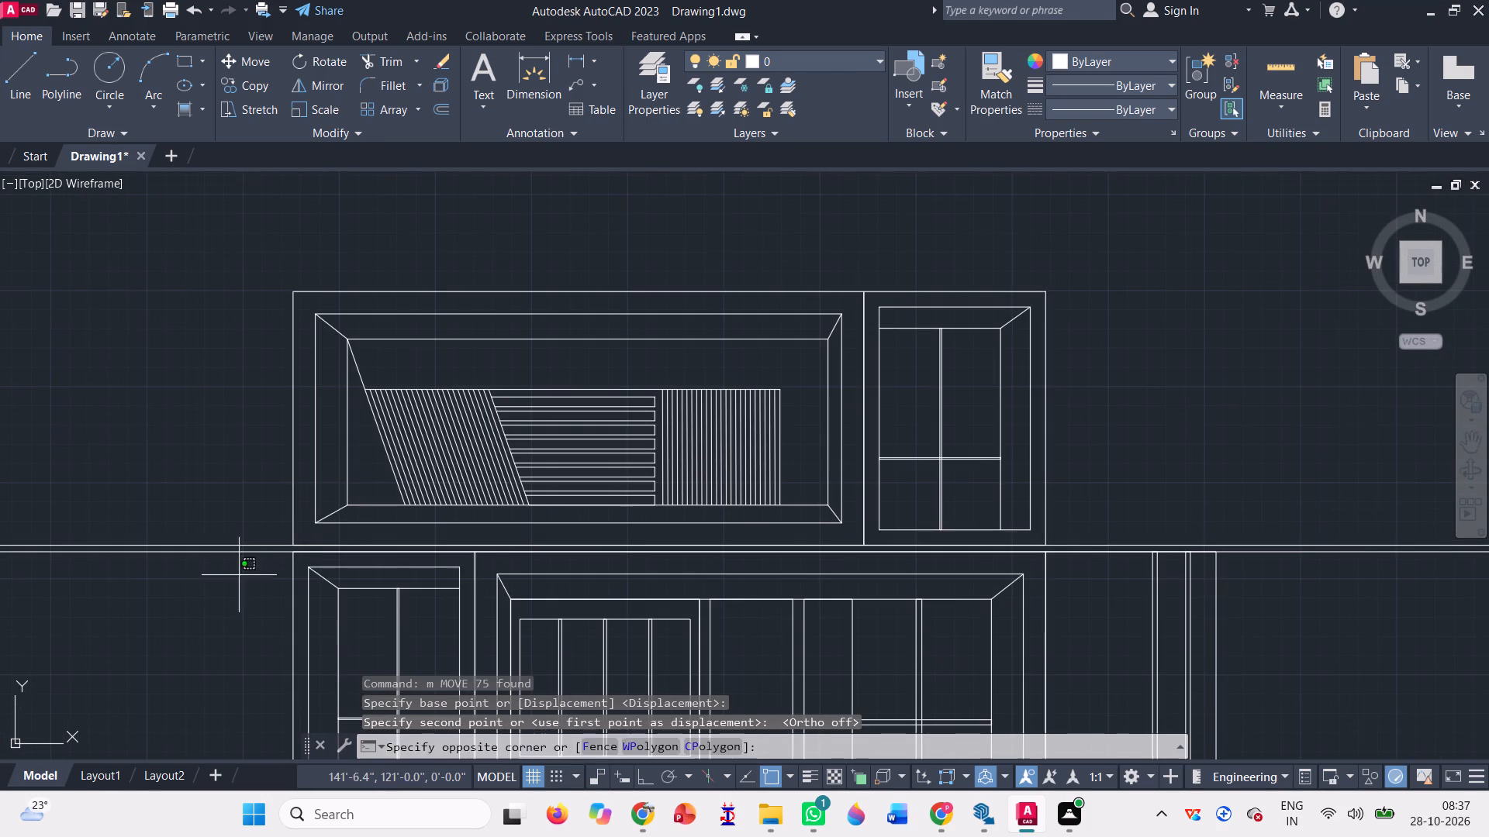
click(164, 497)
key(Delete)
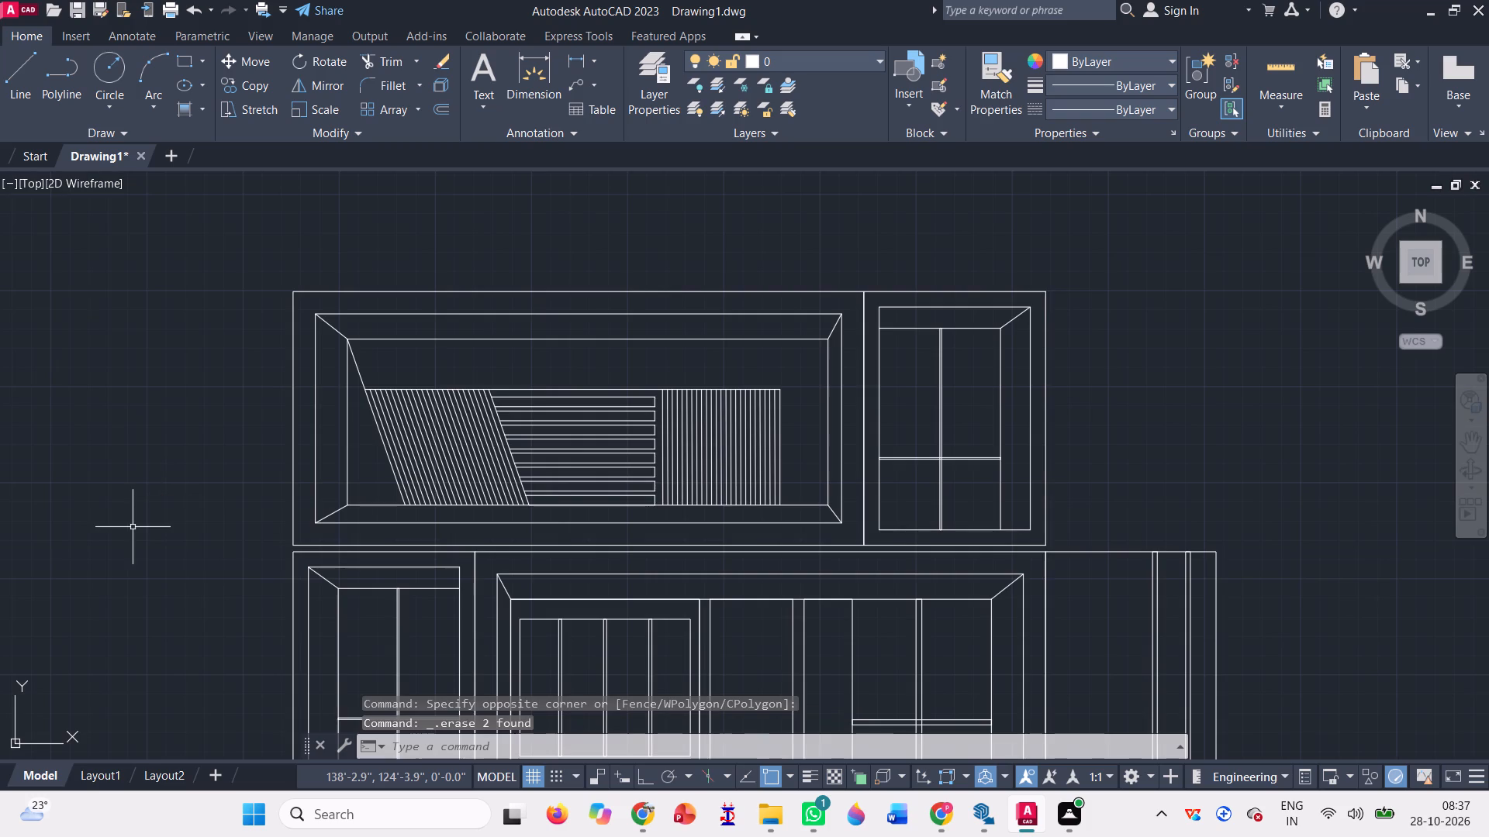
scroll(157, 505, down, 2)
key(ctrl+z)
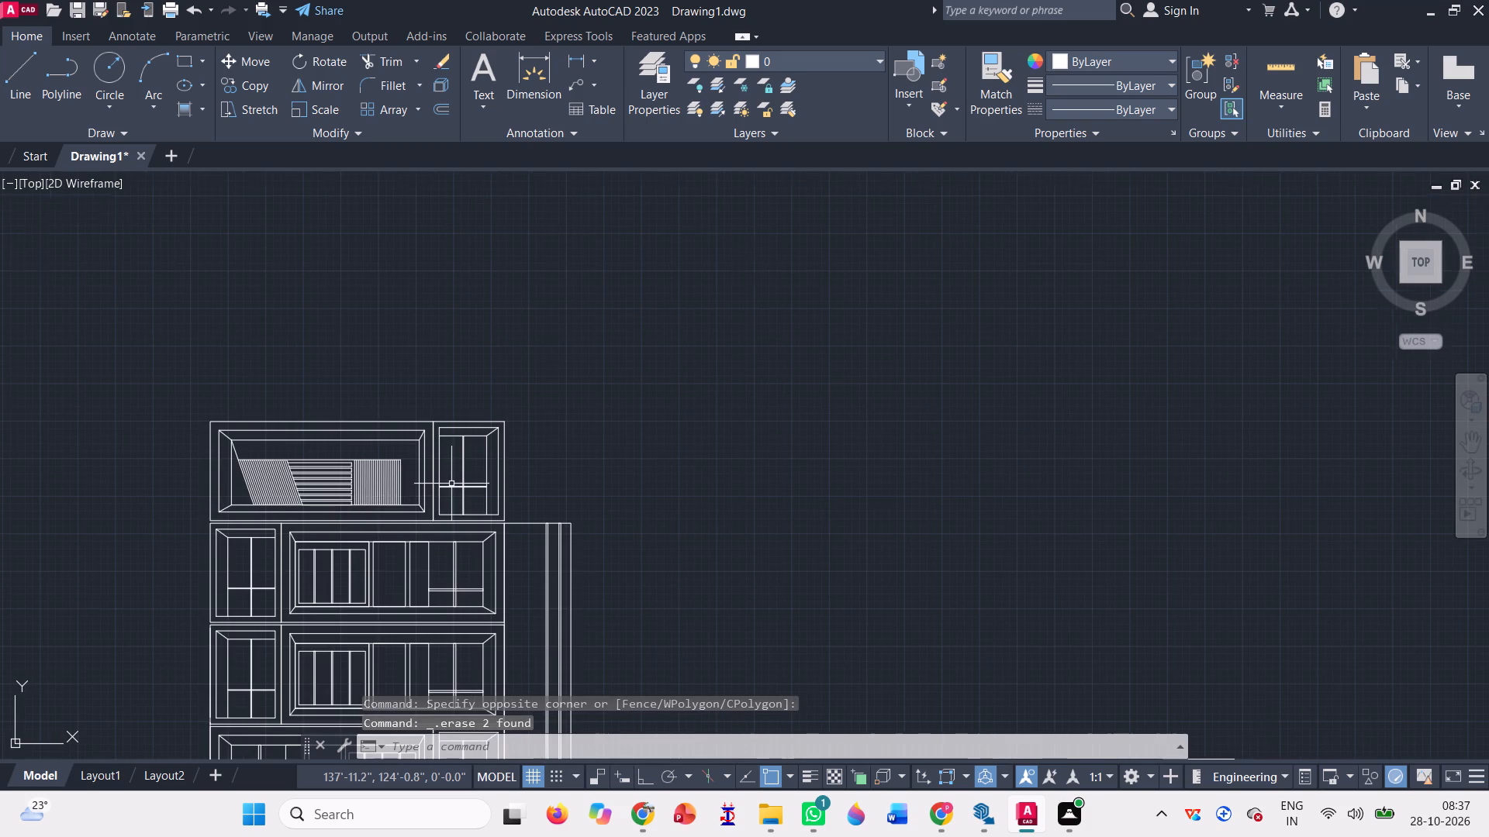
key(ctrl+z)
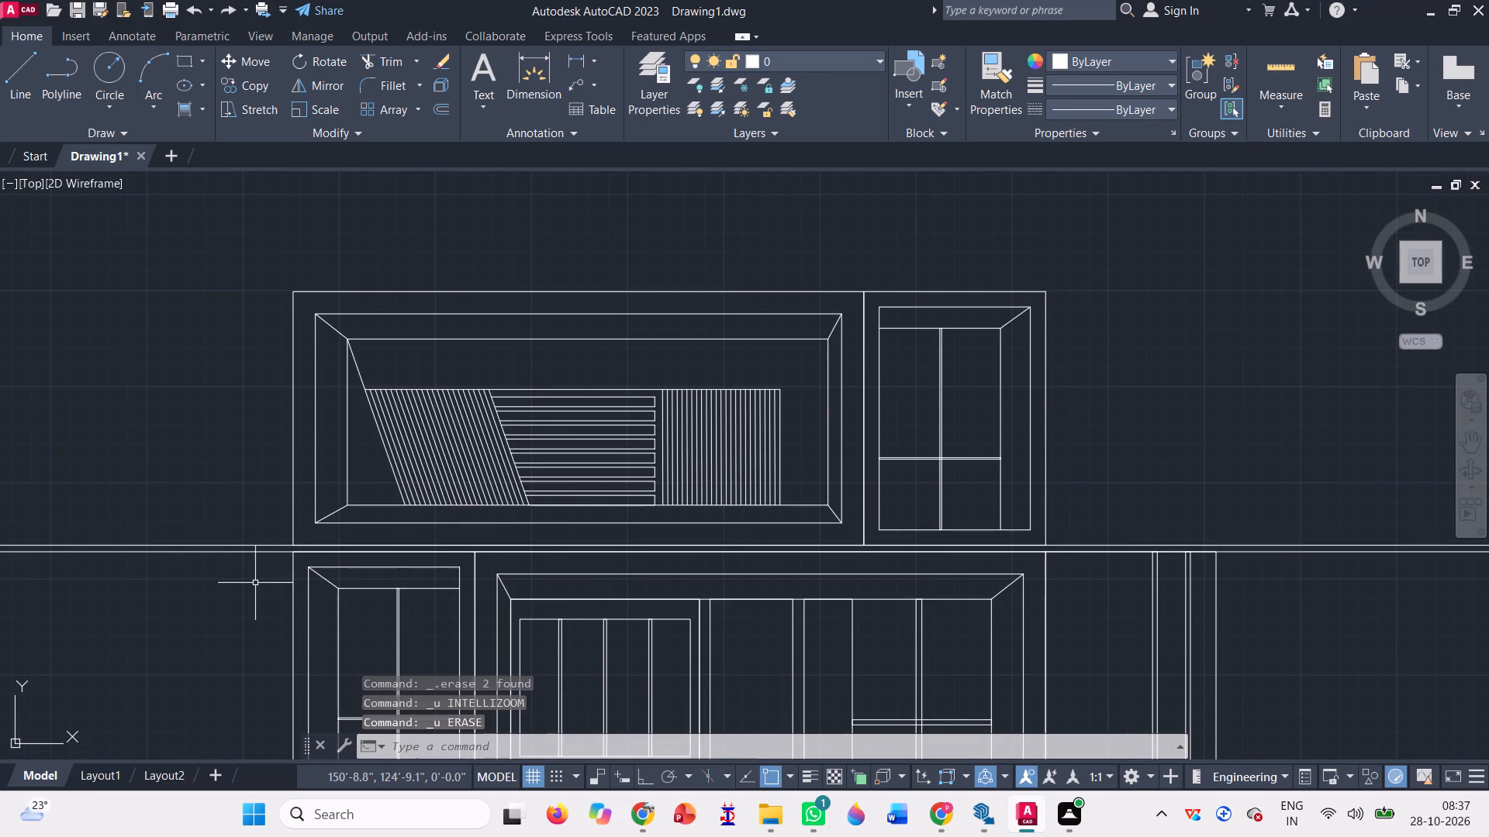
Move both horizontal construction lines up so the lower one sits on the top-left corner of the patterned top floor.
click(255, 583)
click(179, 486)
text(m)
key(space)
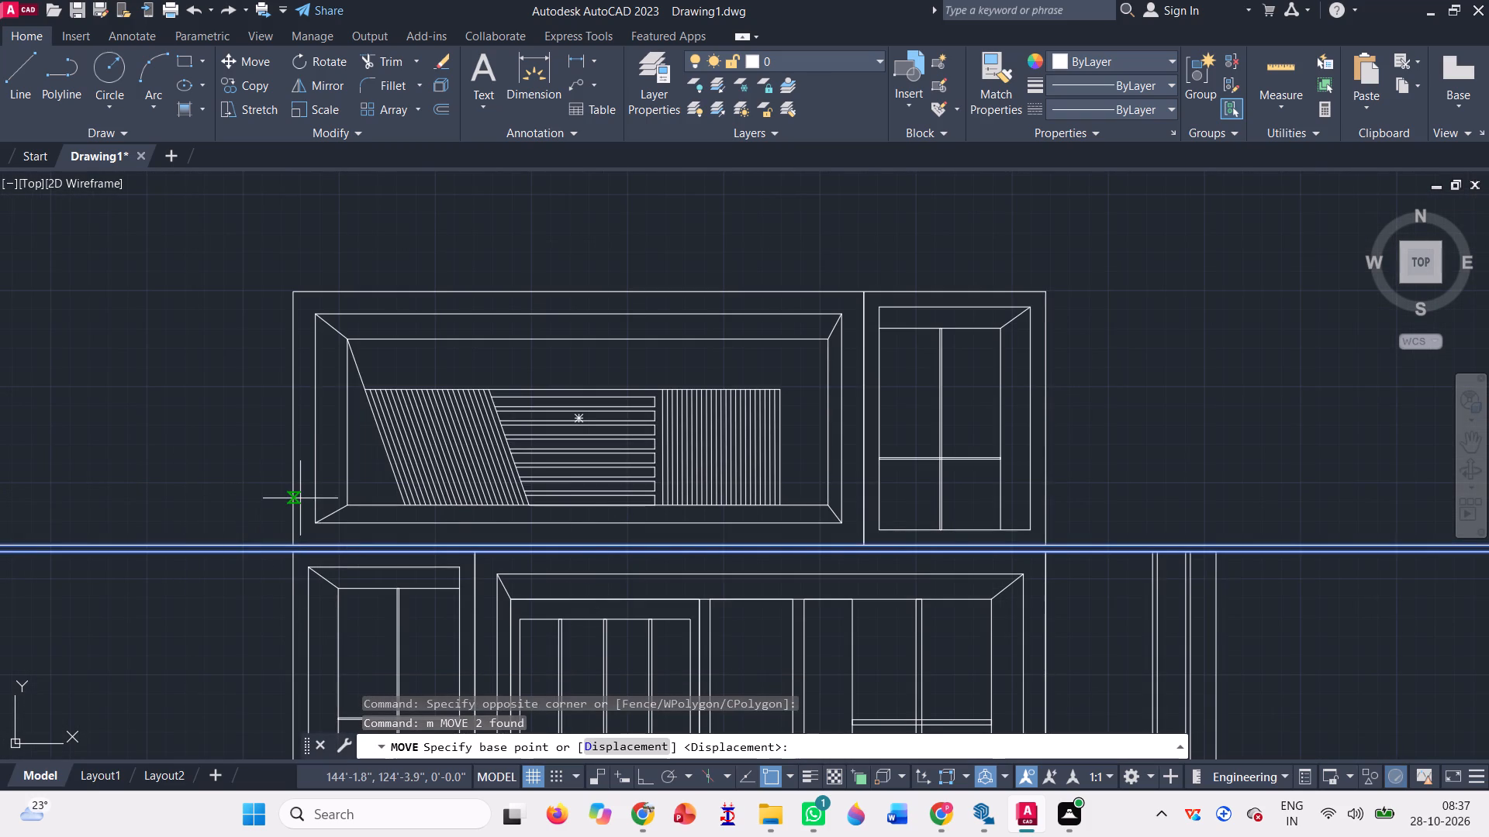
scroll(313, 618, up, 4)
scroll(174, 330, down, 2)
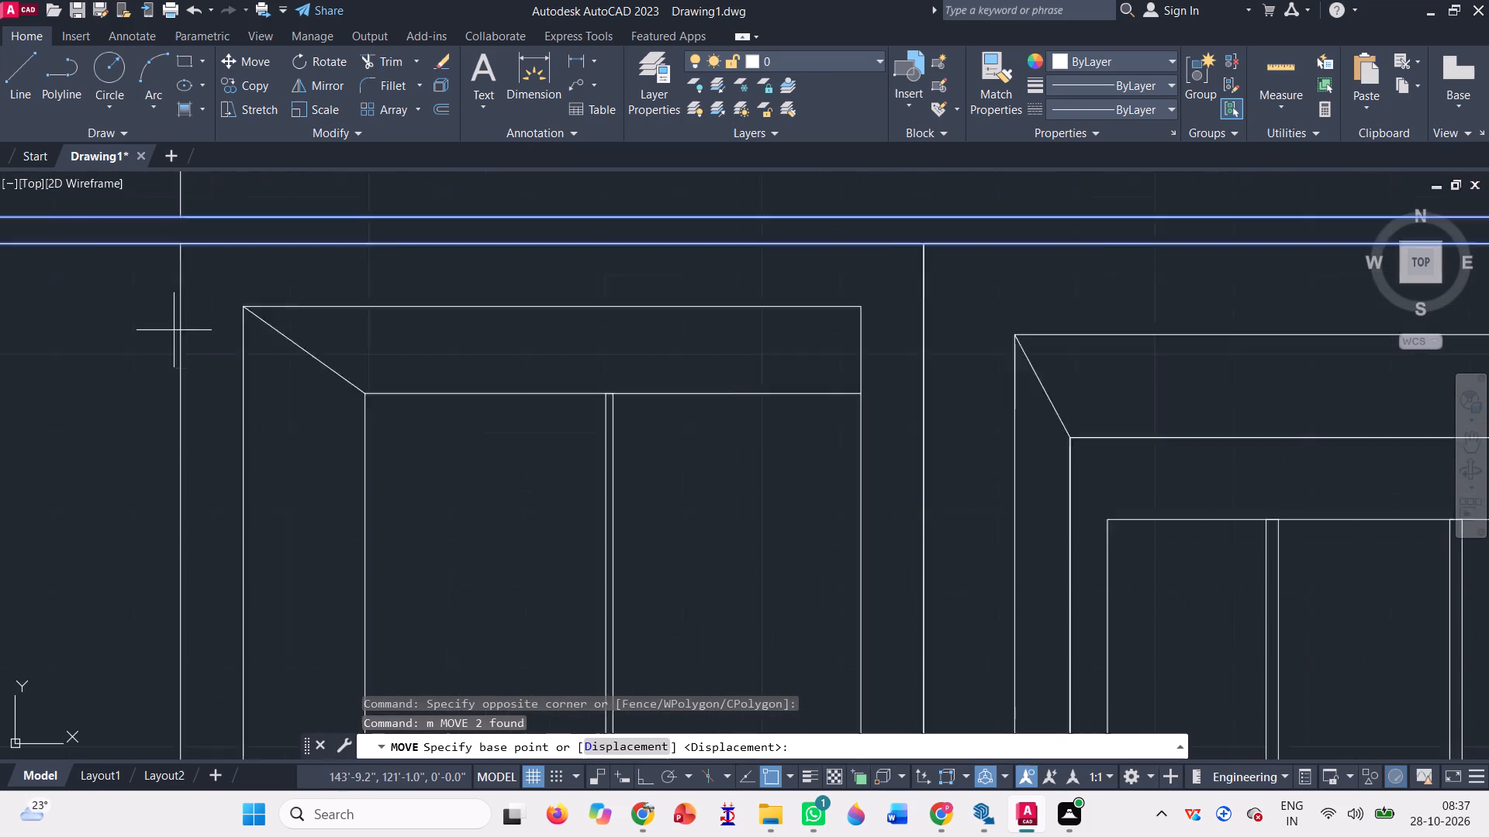
scroll(174, 330, down, 1)
click(177, 300)
scroll(179, 284, up, 4)
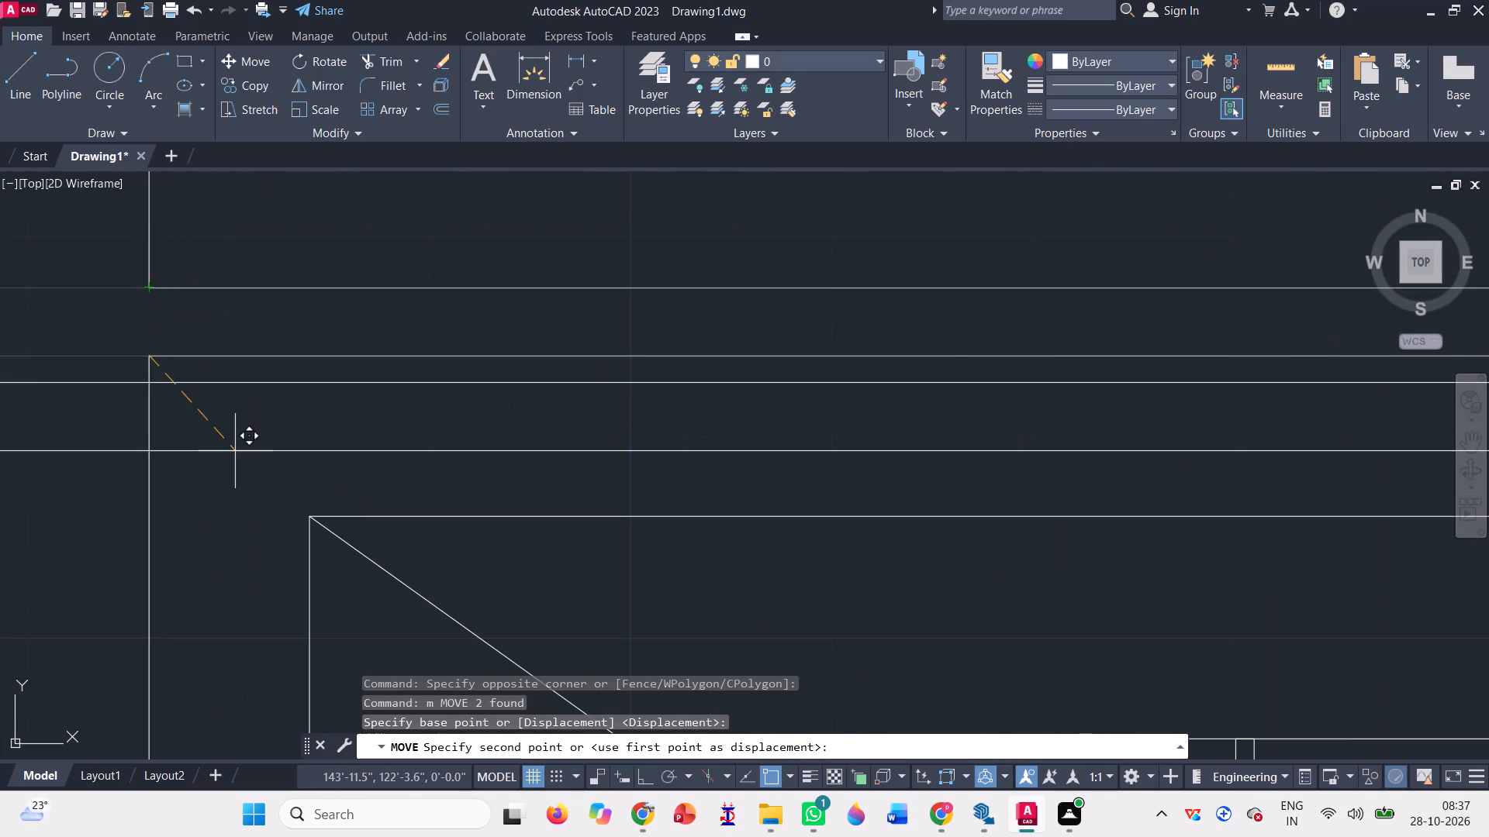
scroll(235, 451, down, 6)
scroll(223, 283, up, 4)
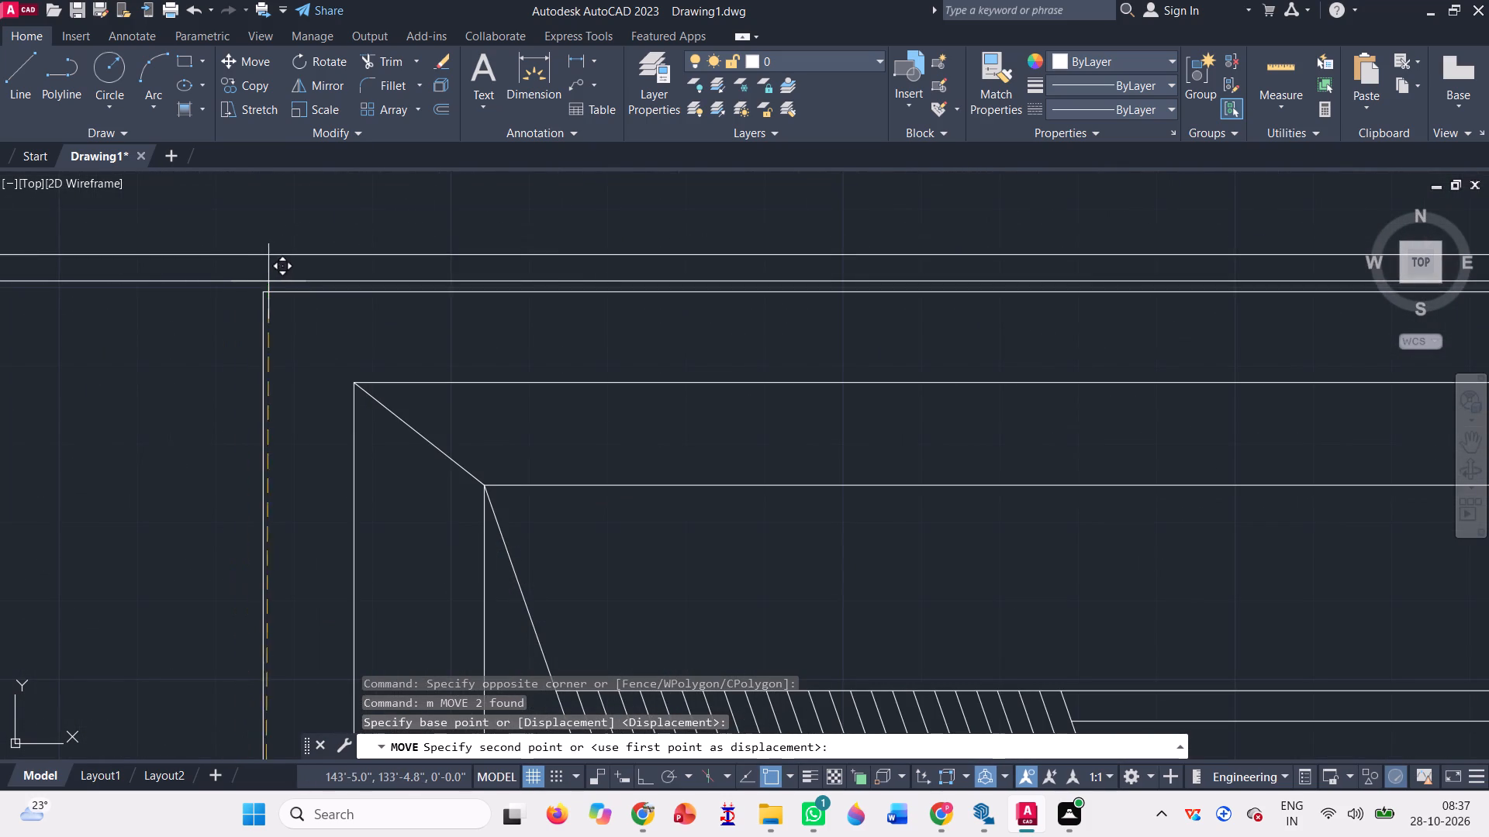
click(262, 292)
With Ortho on, draw a vertical line from the patterned floor's top-left corner down to the elevation's bottom-left corner.
scroll(273, 302, down, 4)
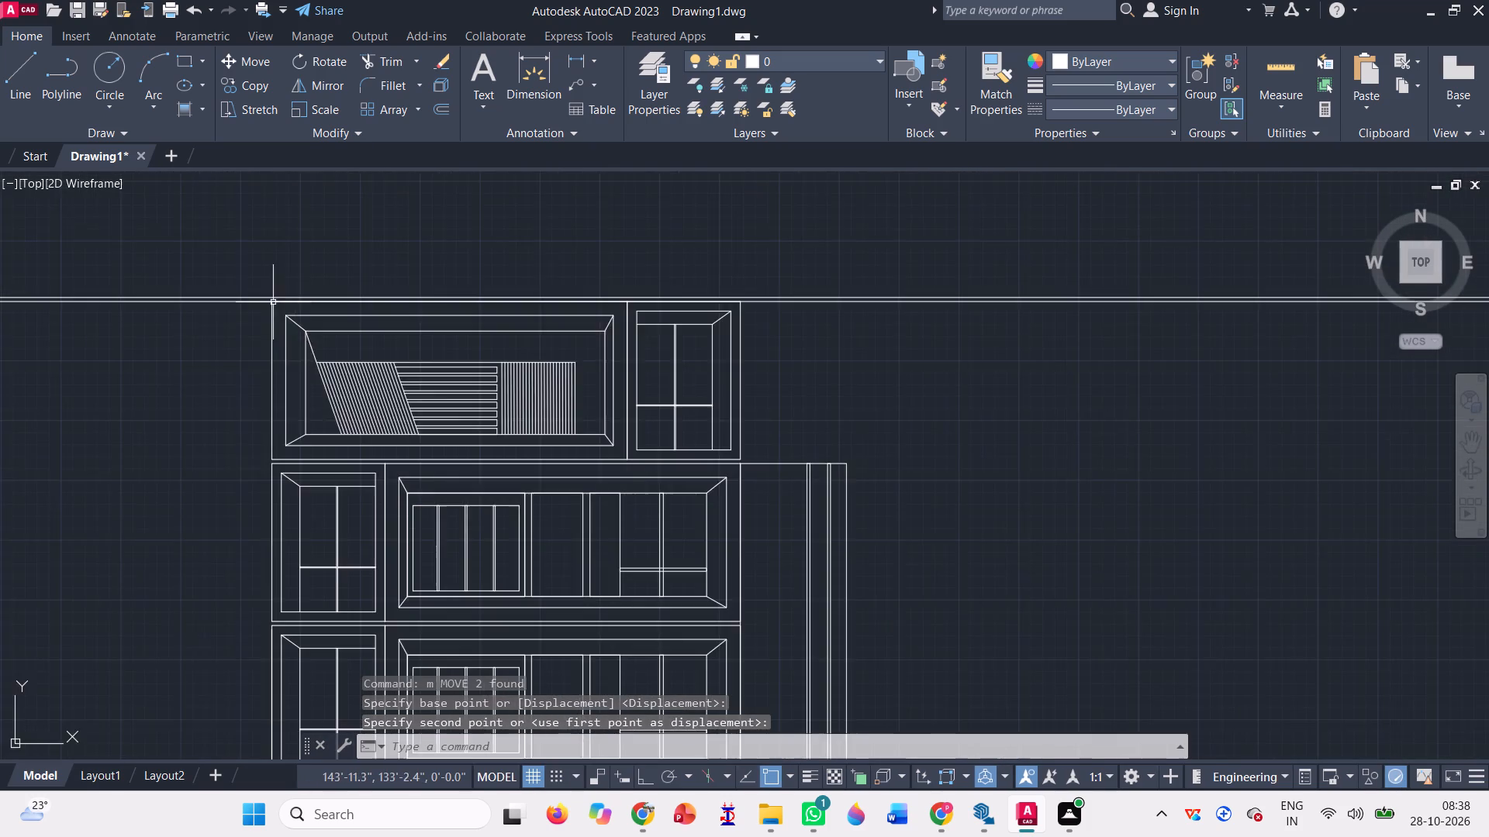
scroll(273, 301, down, 2)
scroll(293, 370, up, 3)
scroll(361, 408, down, 2)
key(l)
key(Return)
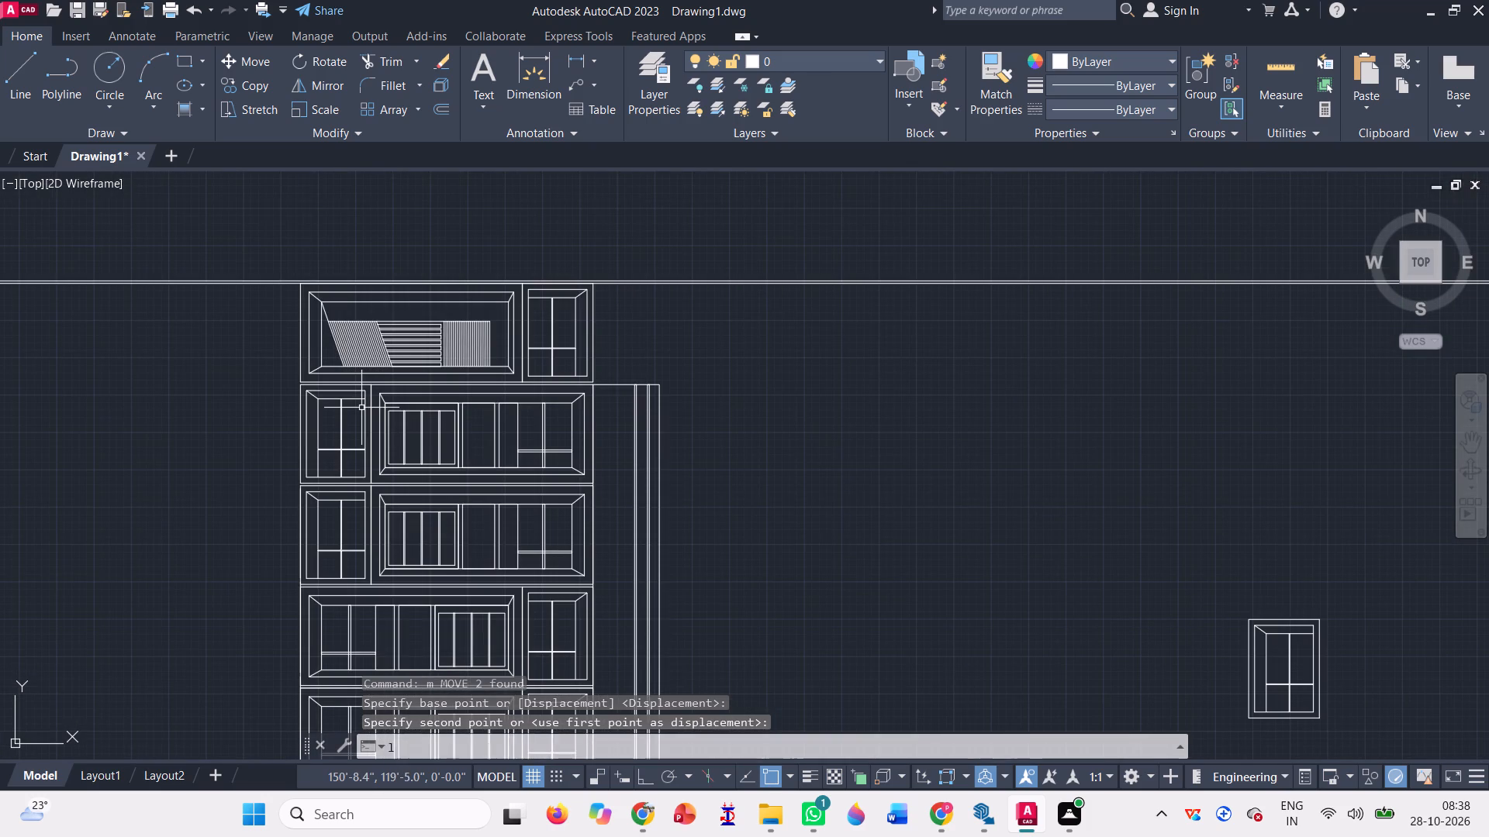
scroll(265, 254, up, 3)
scroll(395, 381, up, 4)
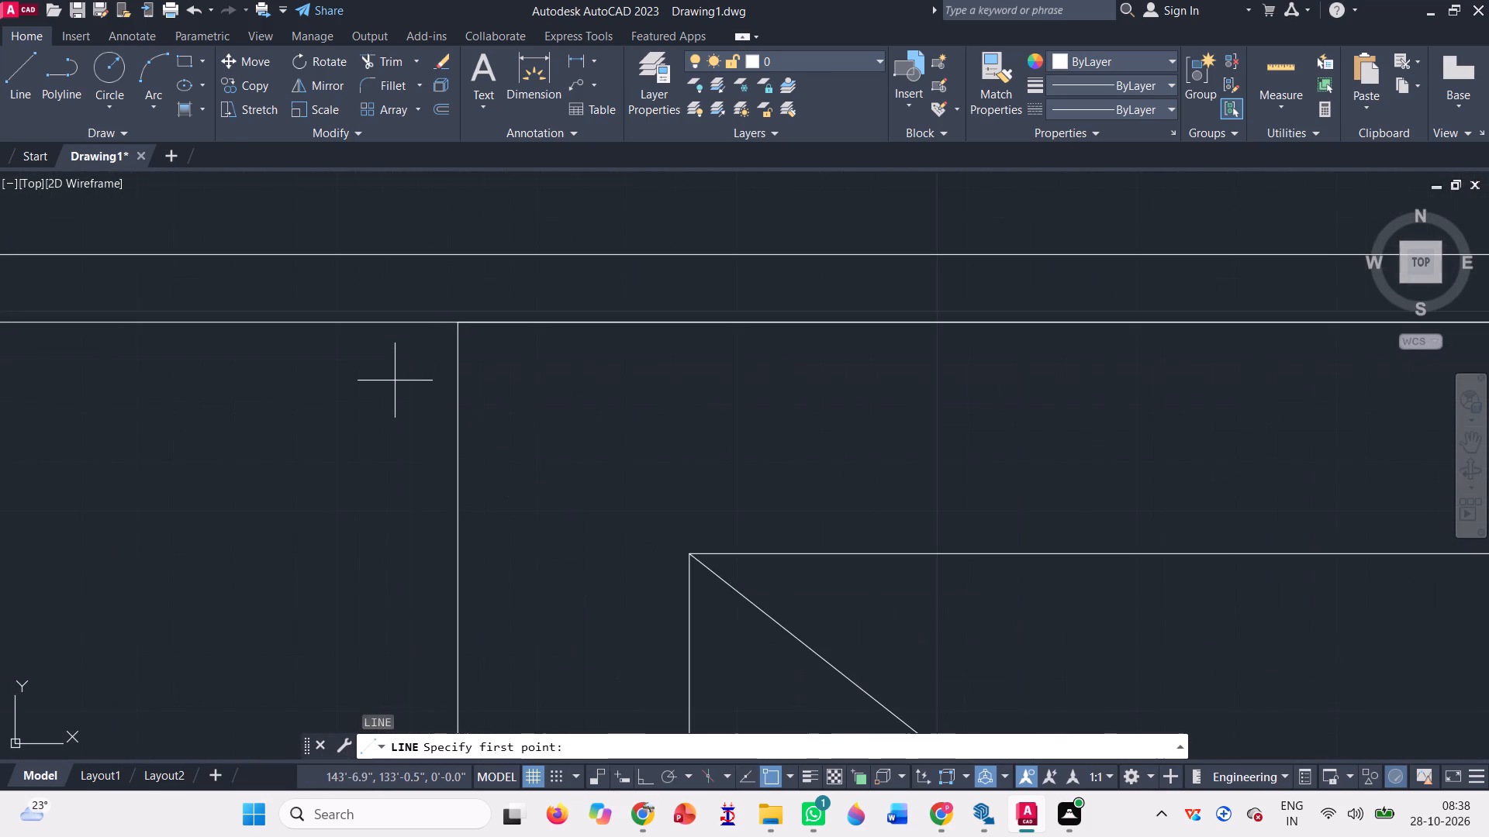
click(454, 320)
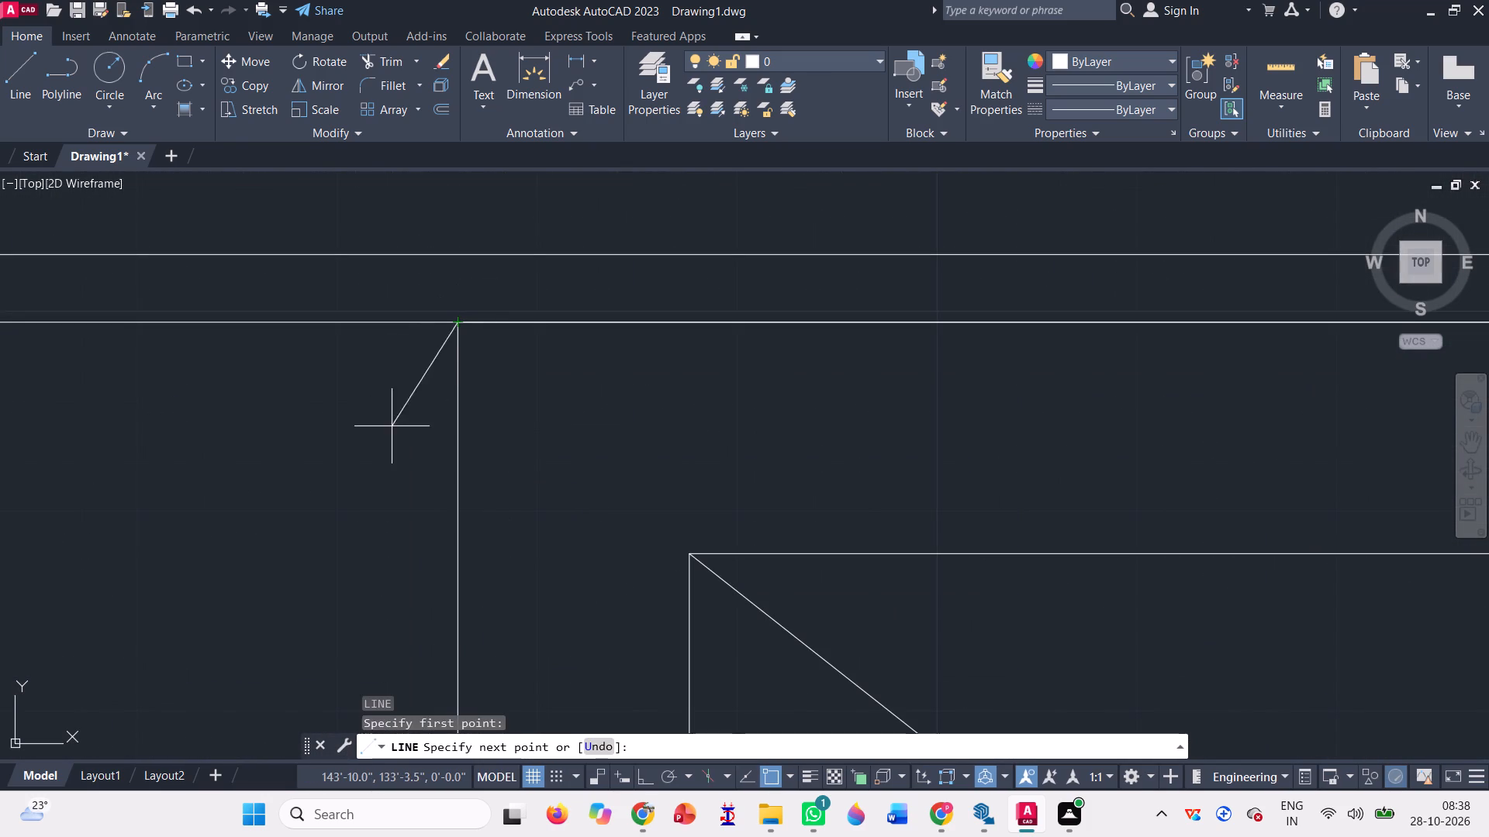
scroll(382, 284, down, 7)
key(F8)
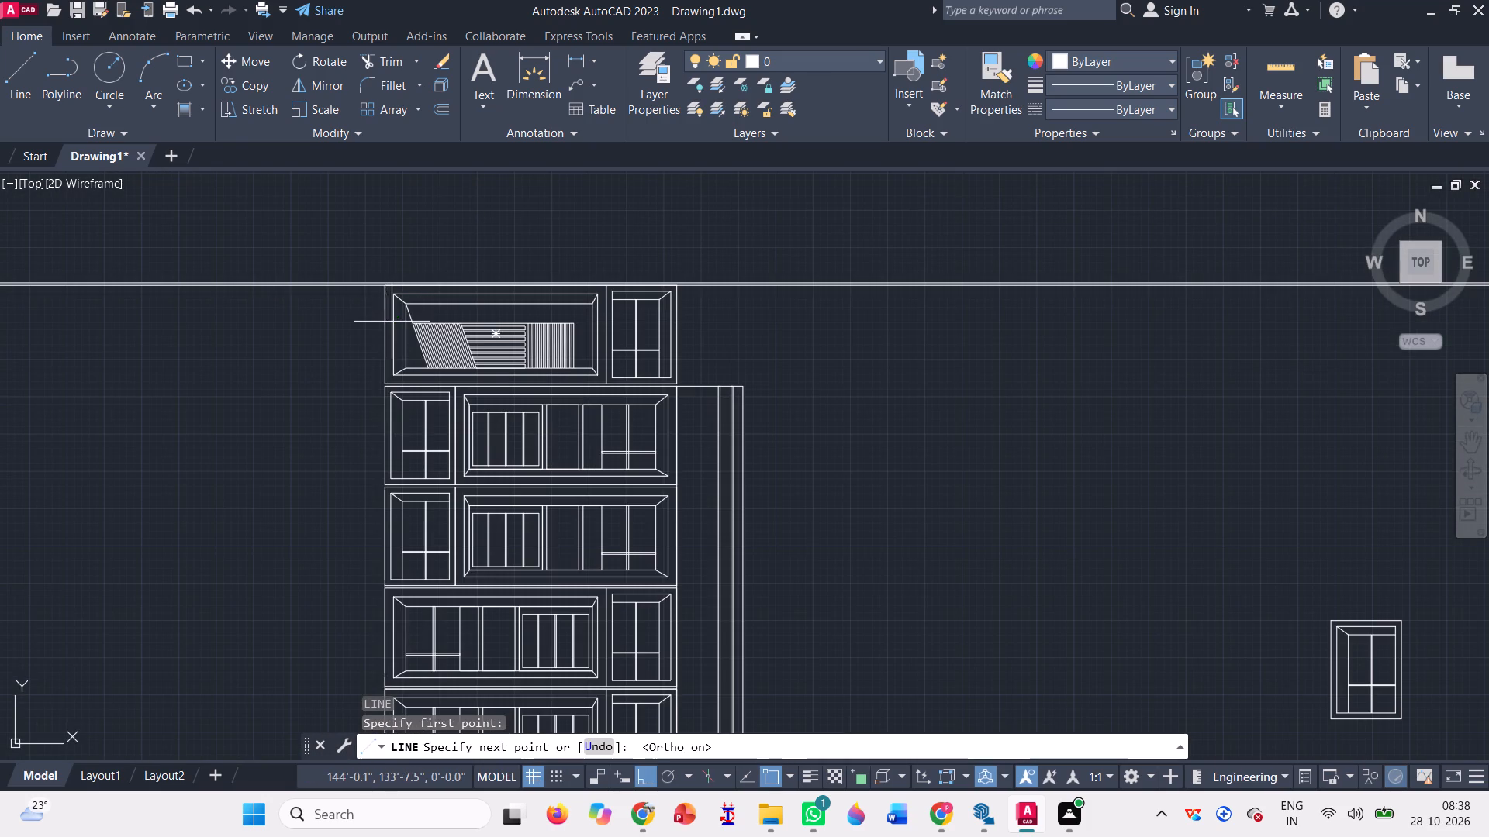
scroll(406, 276, down, 2)
scroll(383, 533, up, 3)
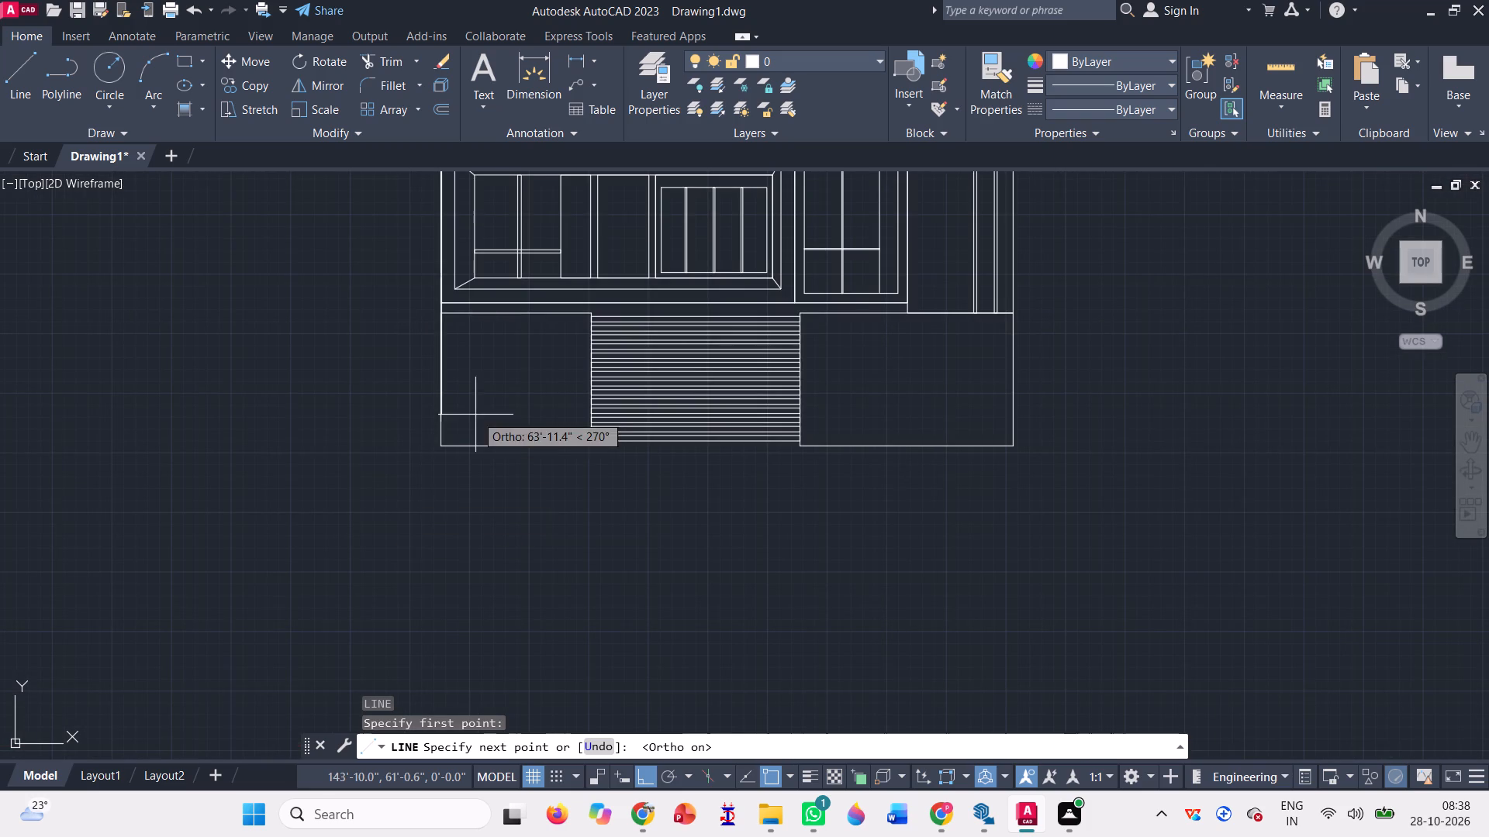
click(444, 447)
scroll(516, 608, down, 2)
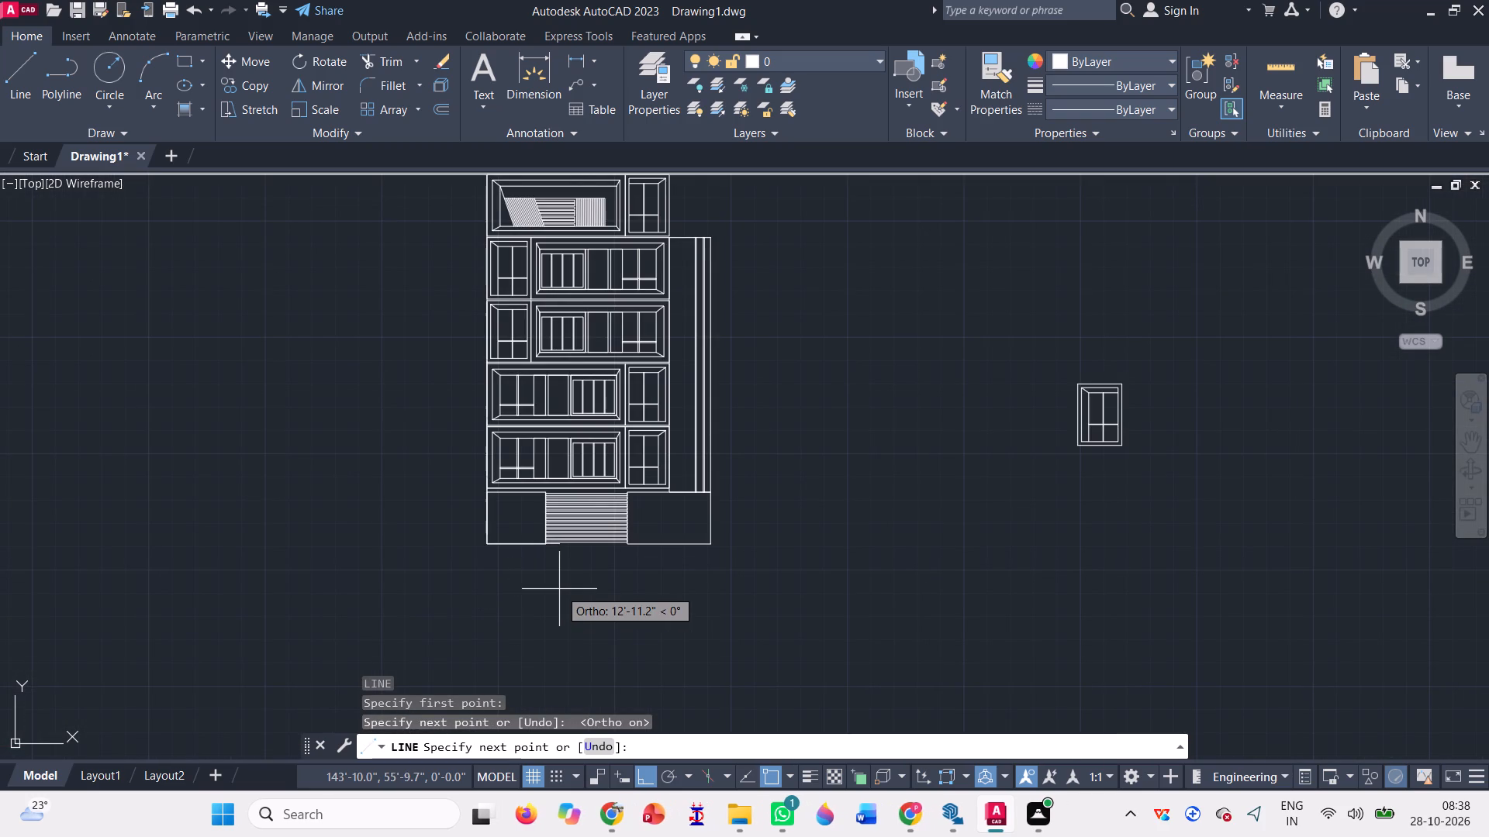
key(Escape)
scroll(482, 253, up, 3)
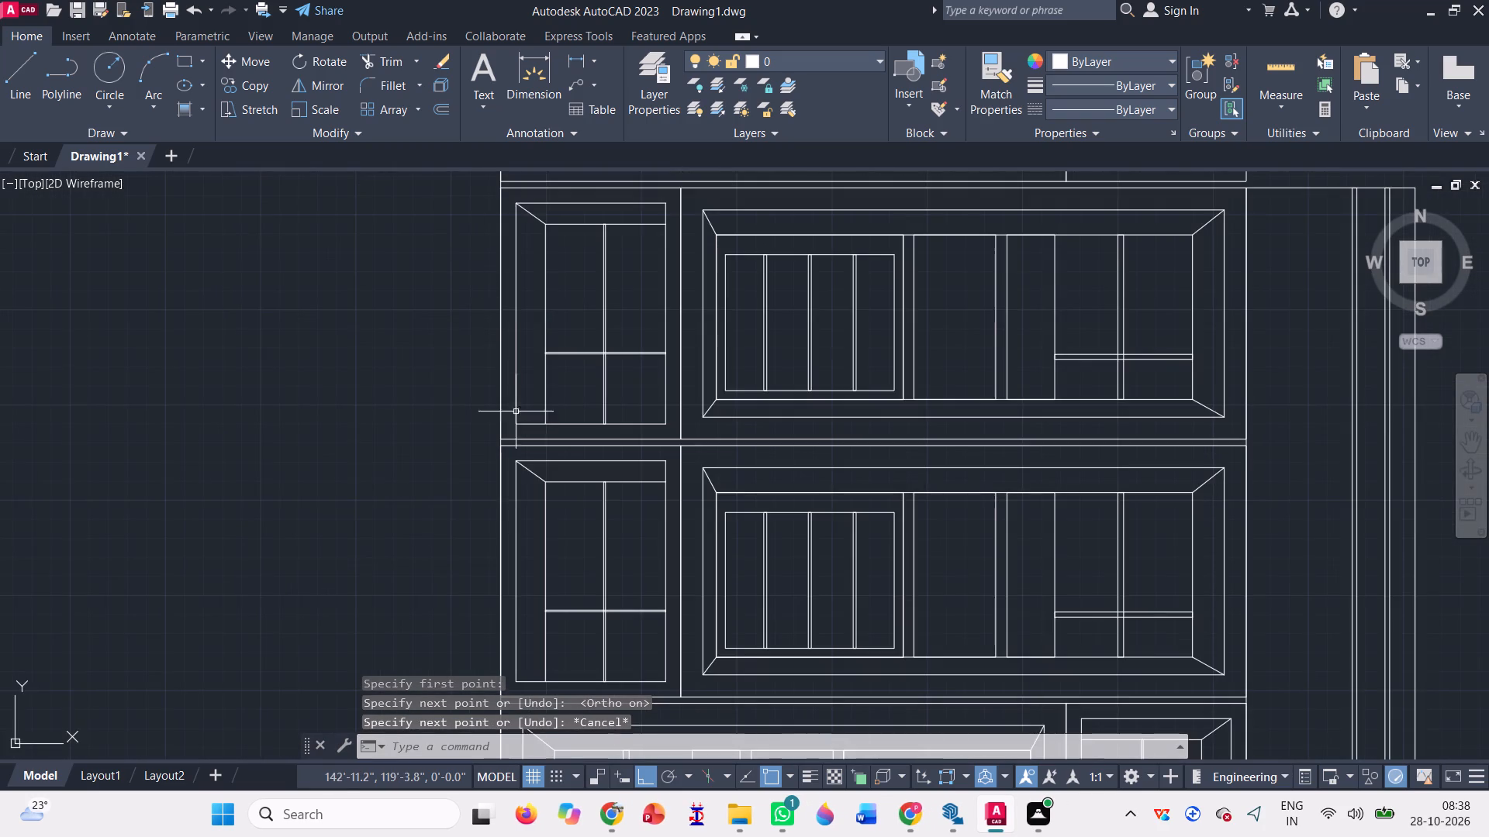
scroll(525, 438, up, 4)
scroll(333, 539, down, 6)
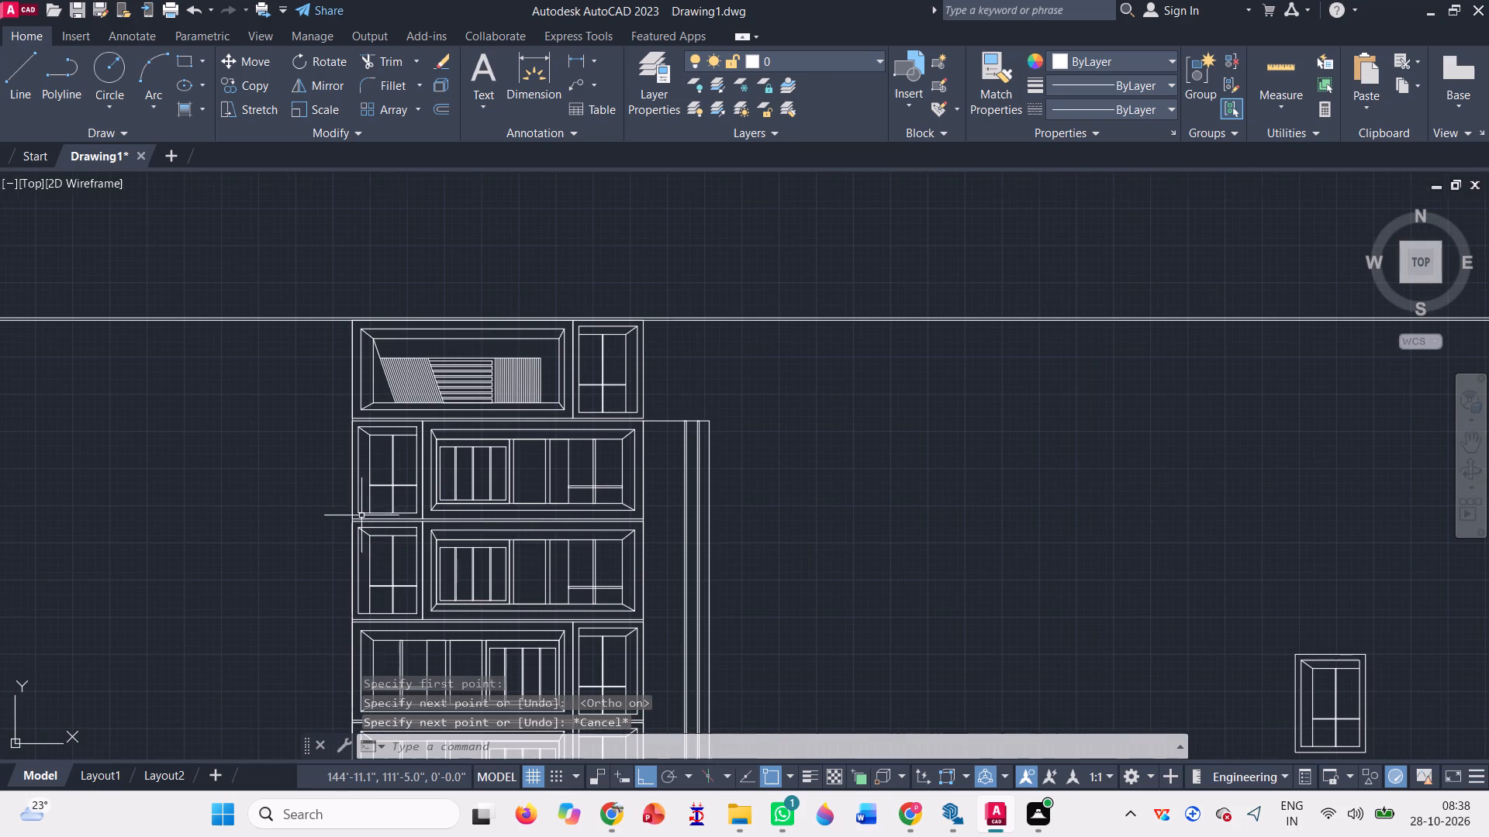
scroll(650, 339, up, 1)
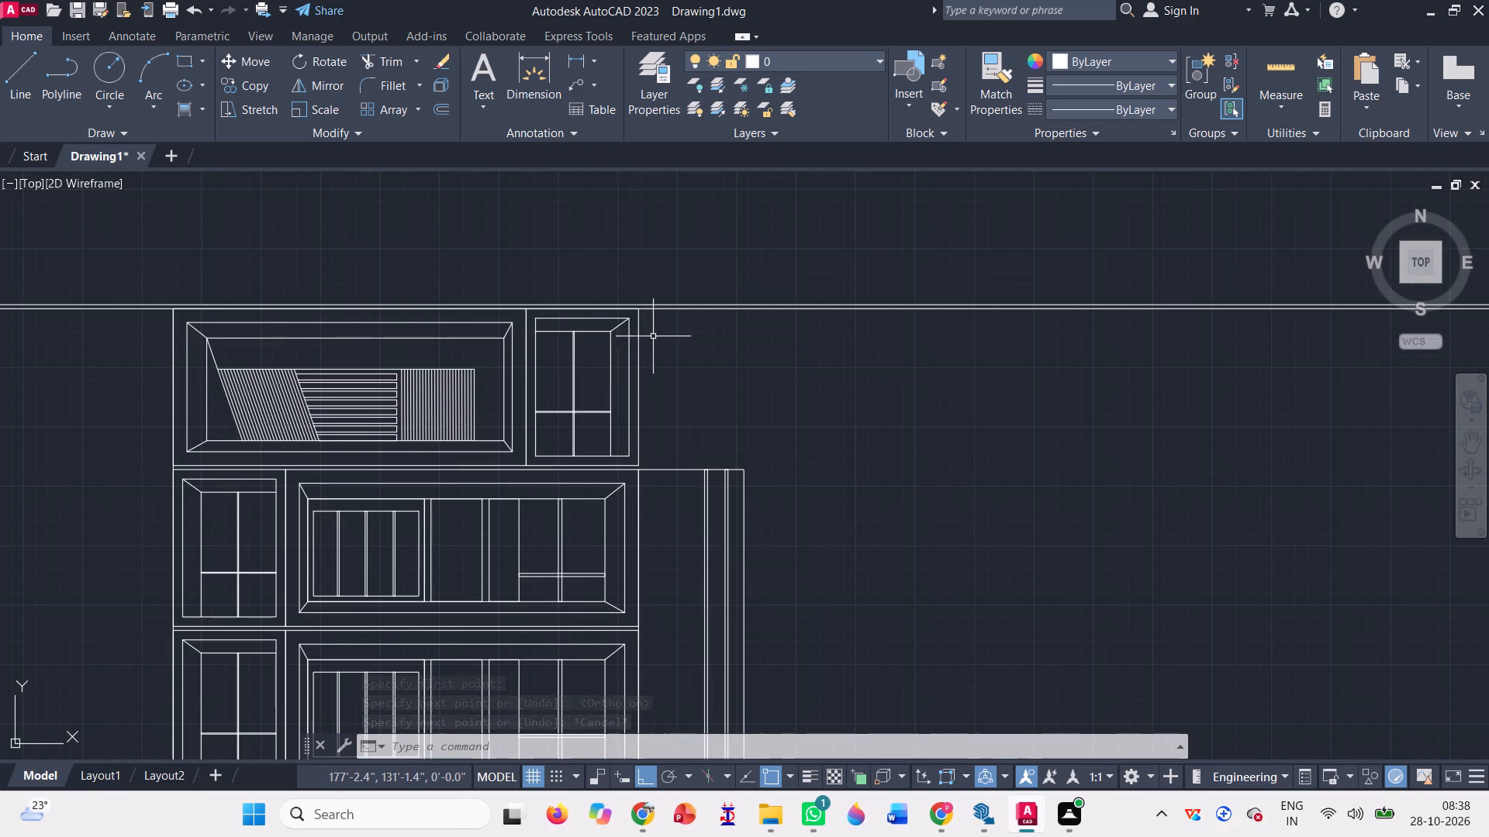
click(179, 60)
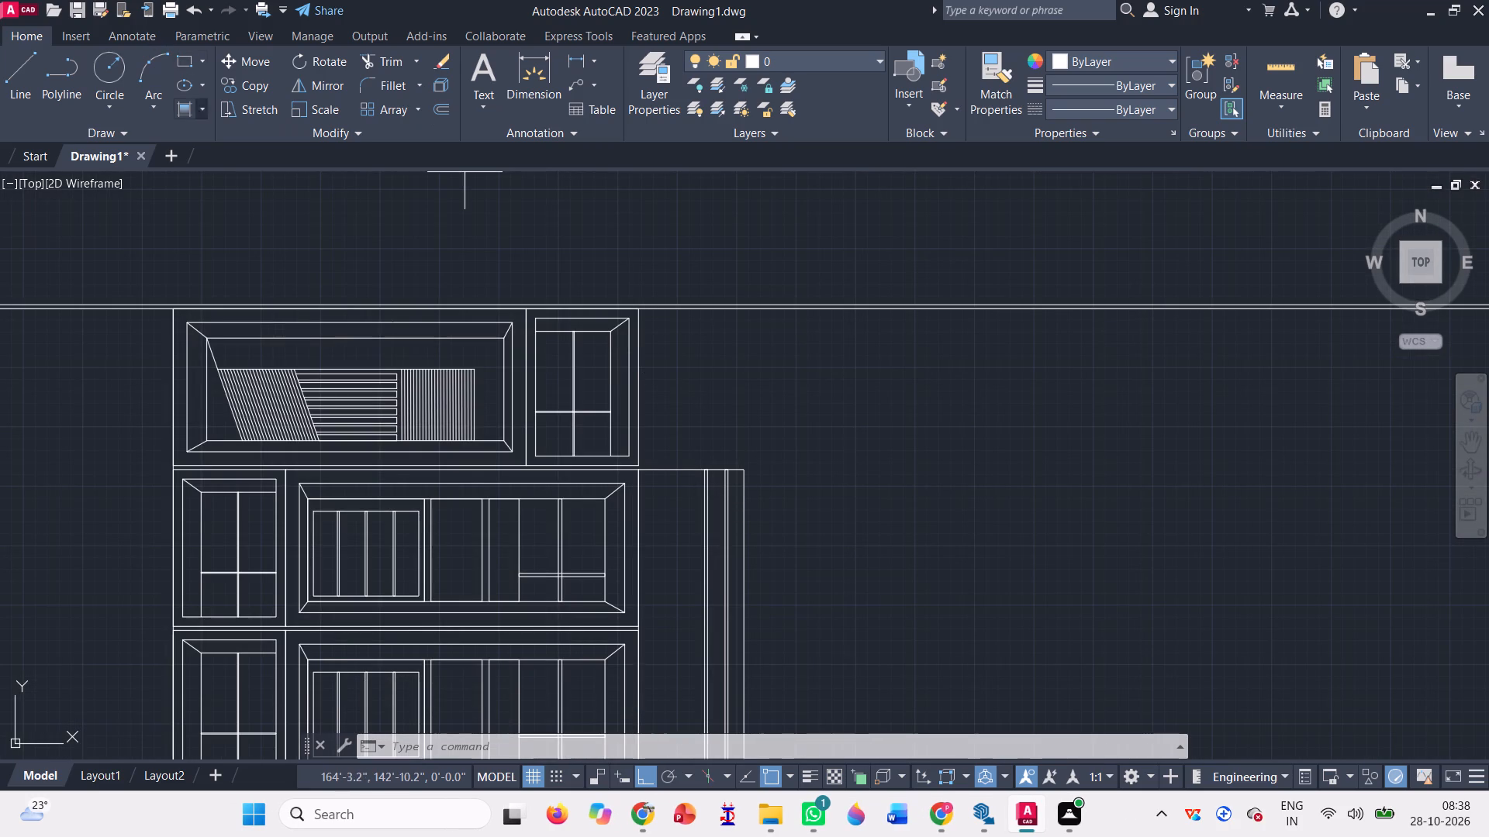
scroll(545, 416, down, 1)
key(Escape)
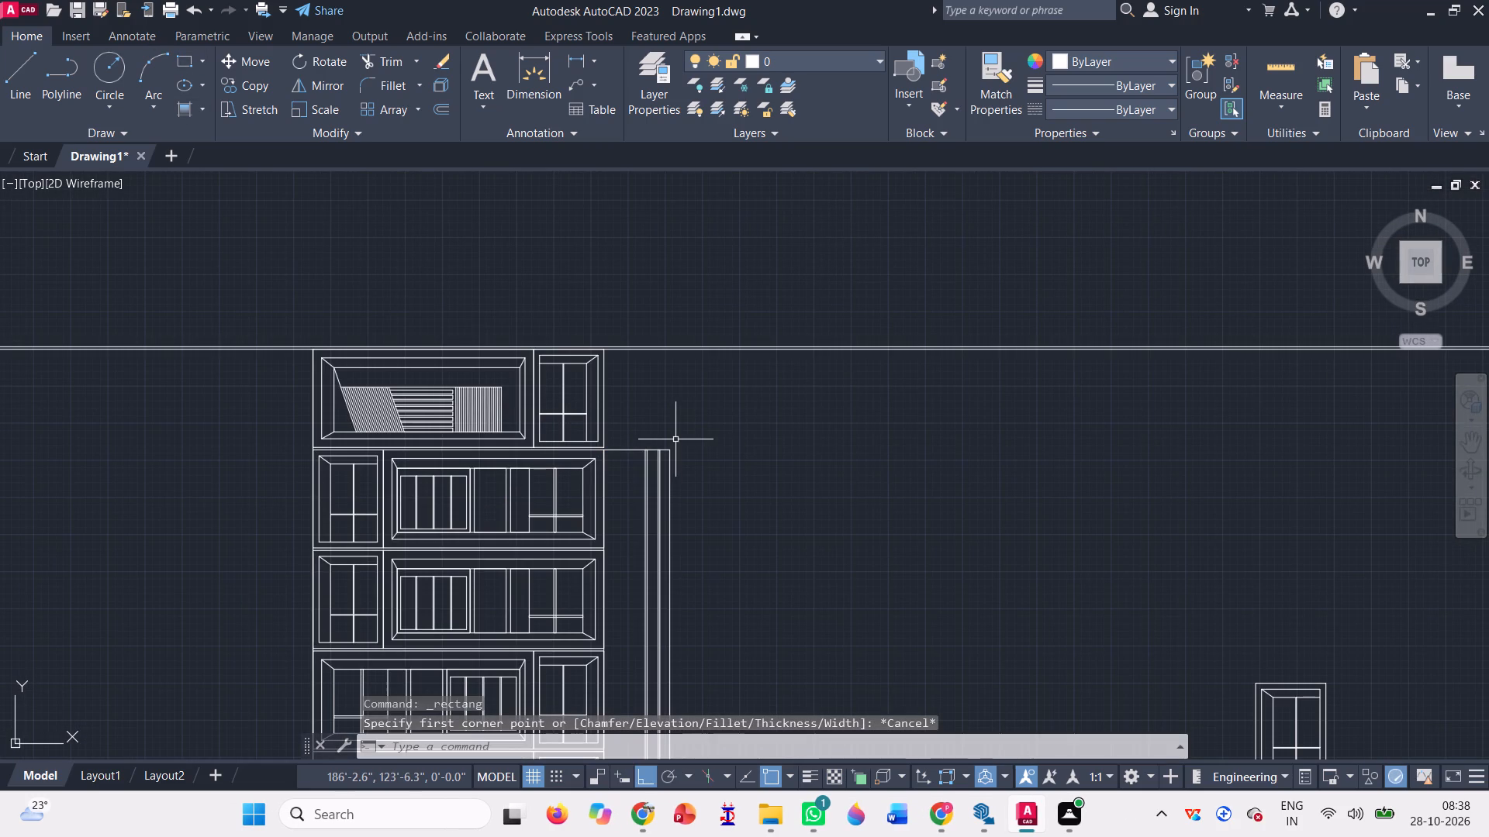
Draw a vertical construction line through the top-right corner of the tall side strip beside the floors.
key(c)
key(BackSpace)
text(xl)
key(Return)
scroll(675, 439, up, 1)
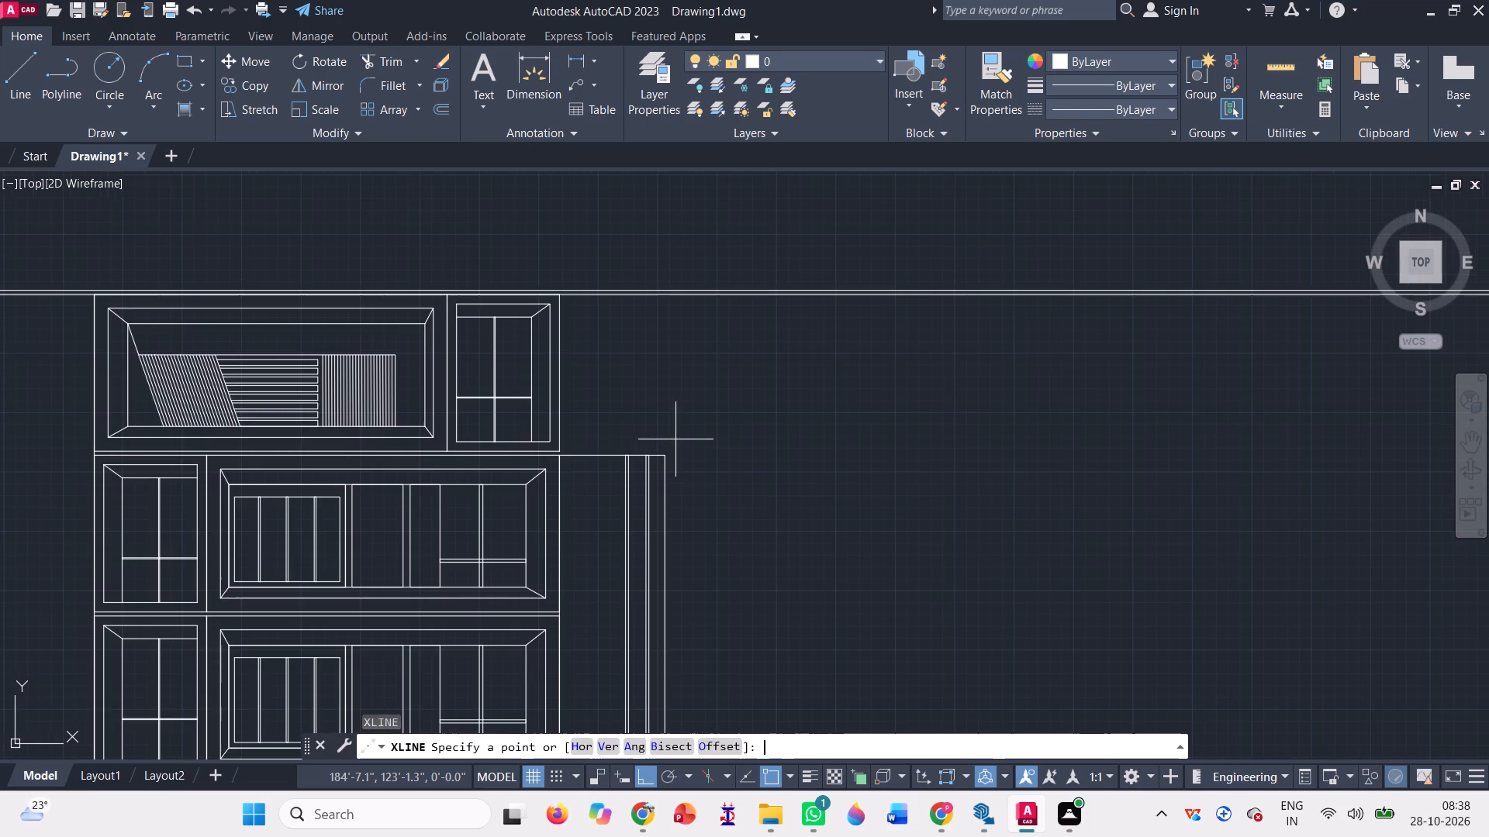
click(662, 451)
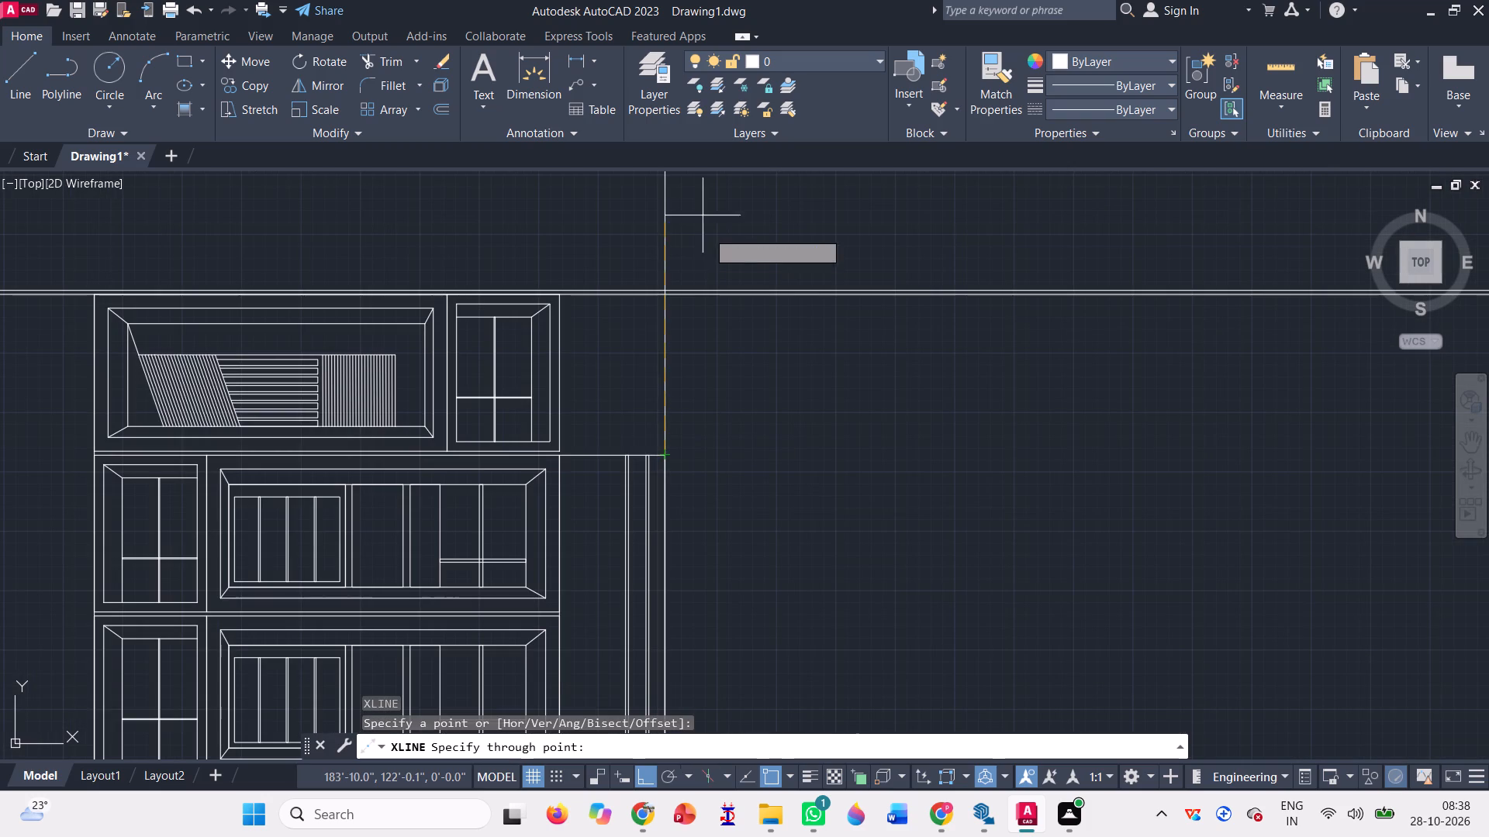
click(699, 209)
key(space)
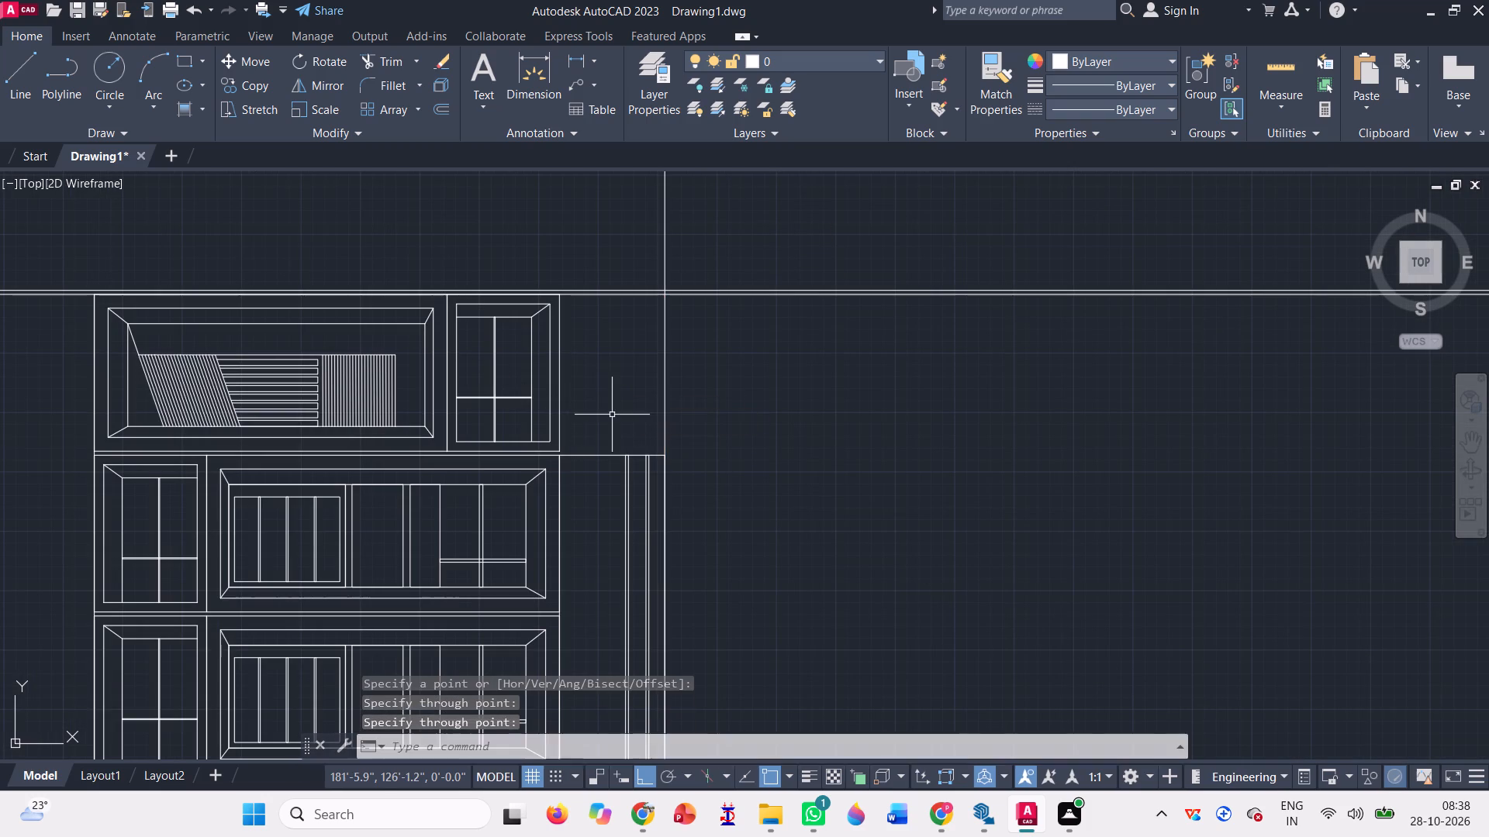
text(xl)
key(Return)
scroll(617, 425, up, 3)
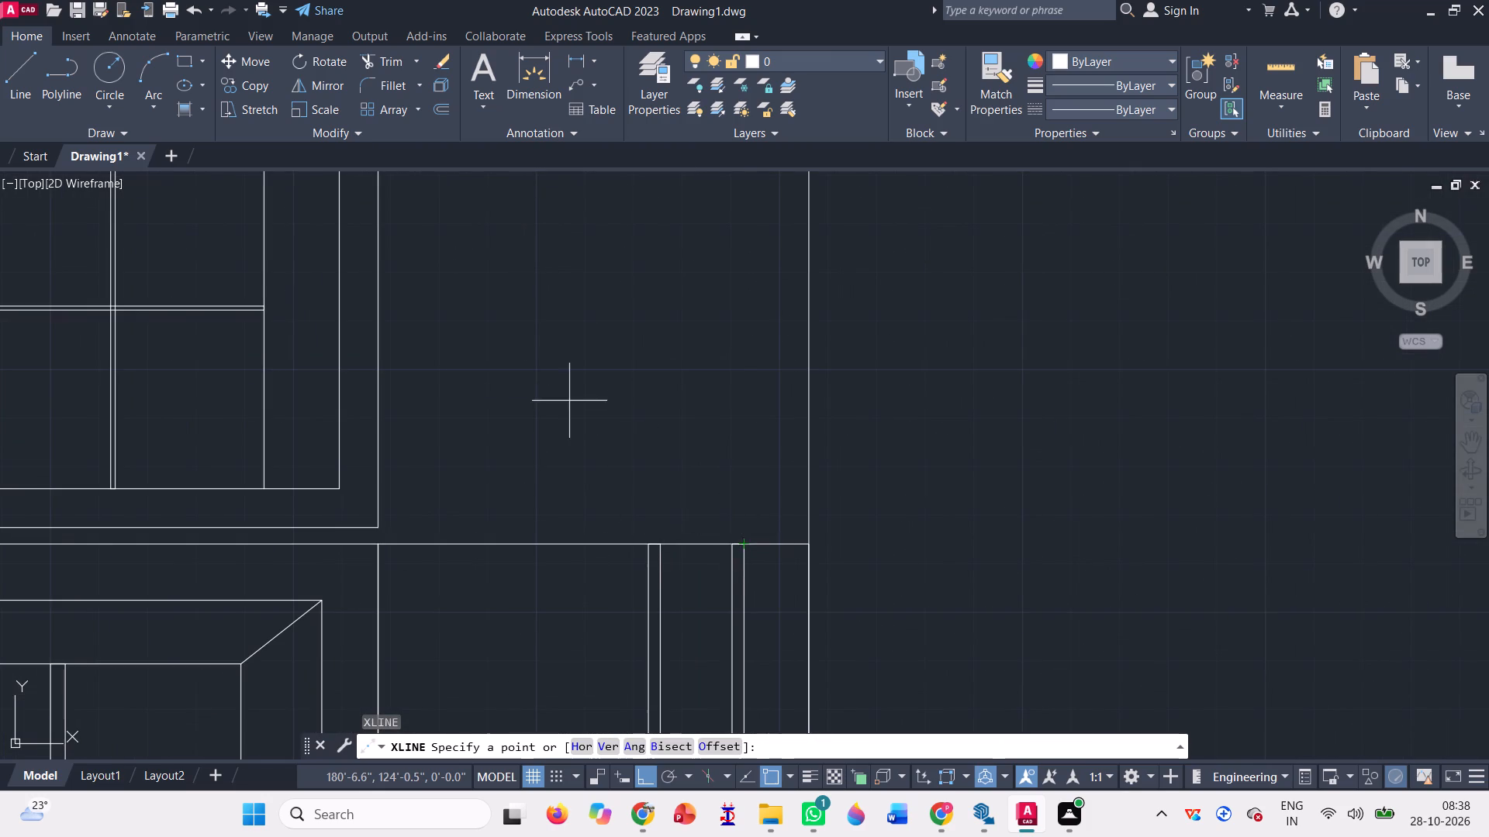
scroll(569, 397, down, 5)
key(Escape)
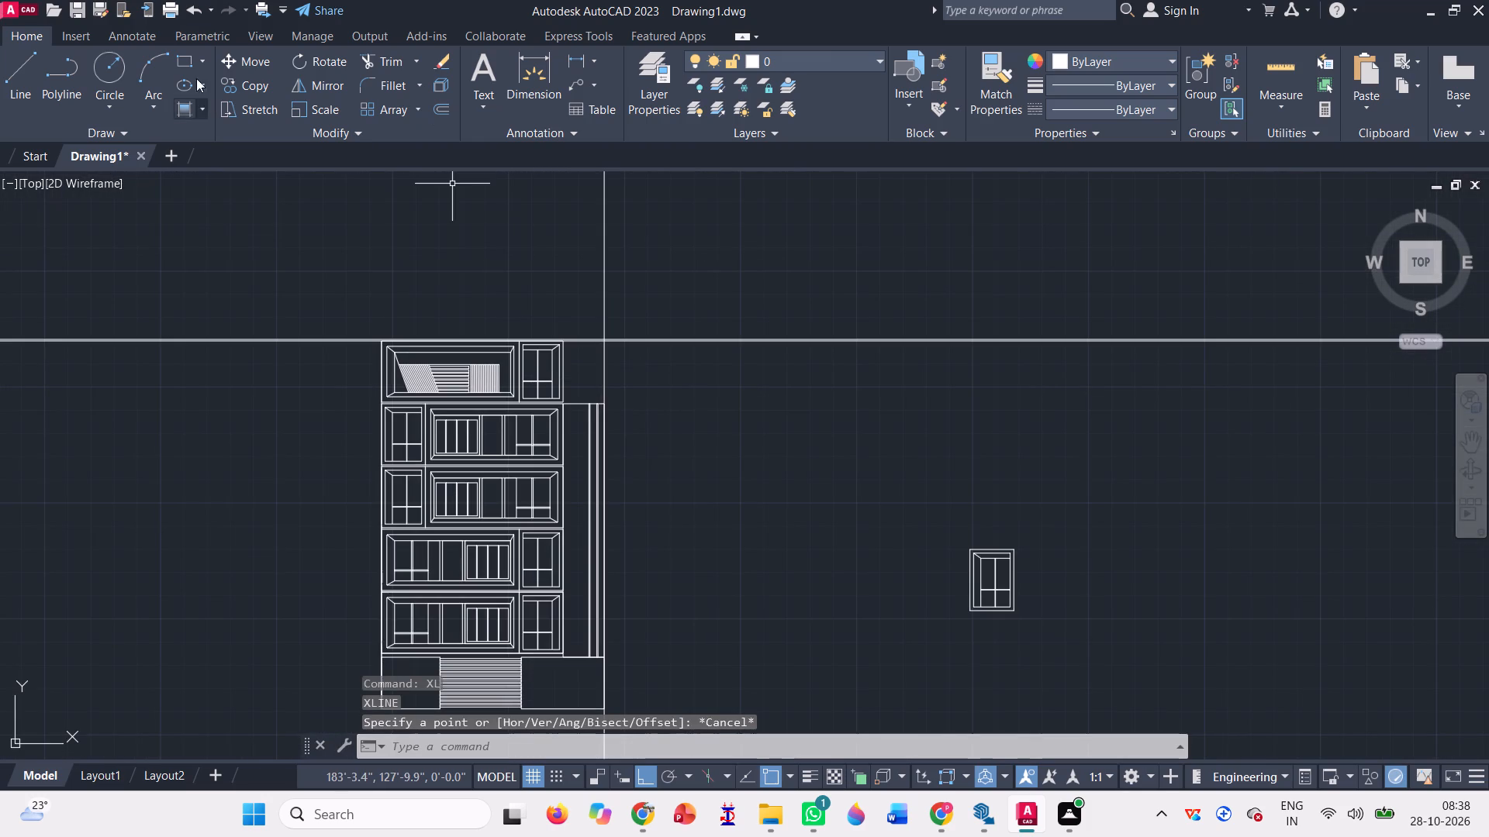
Draw a rectangle from where the vertical and lower horizontal construction lines cross to the side strip's lower-left corner.
click(192, 57)
scroll(617, 337, up, 4)
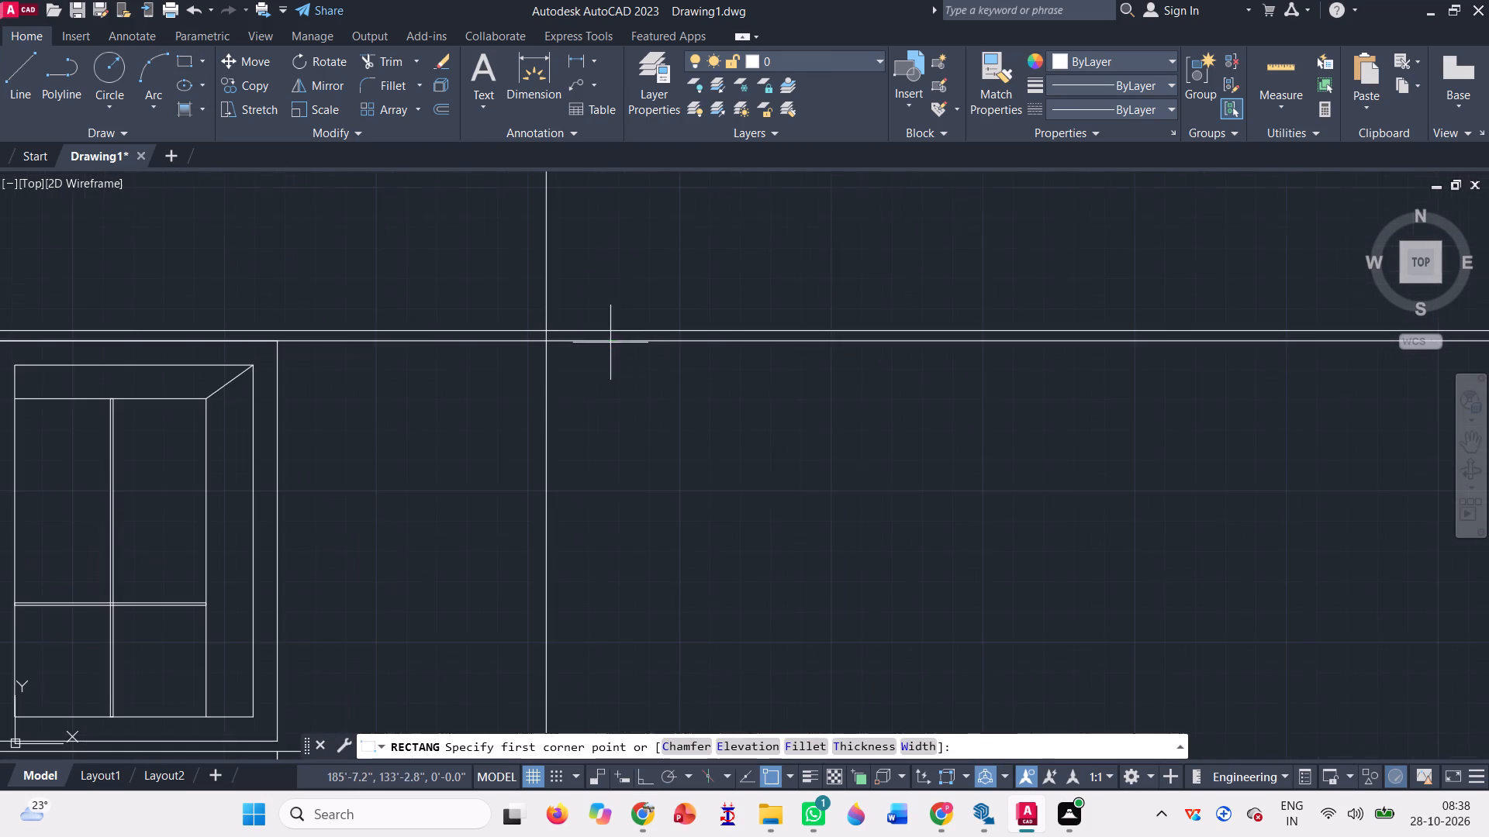
scroll(562, 367, up, 2)
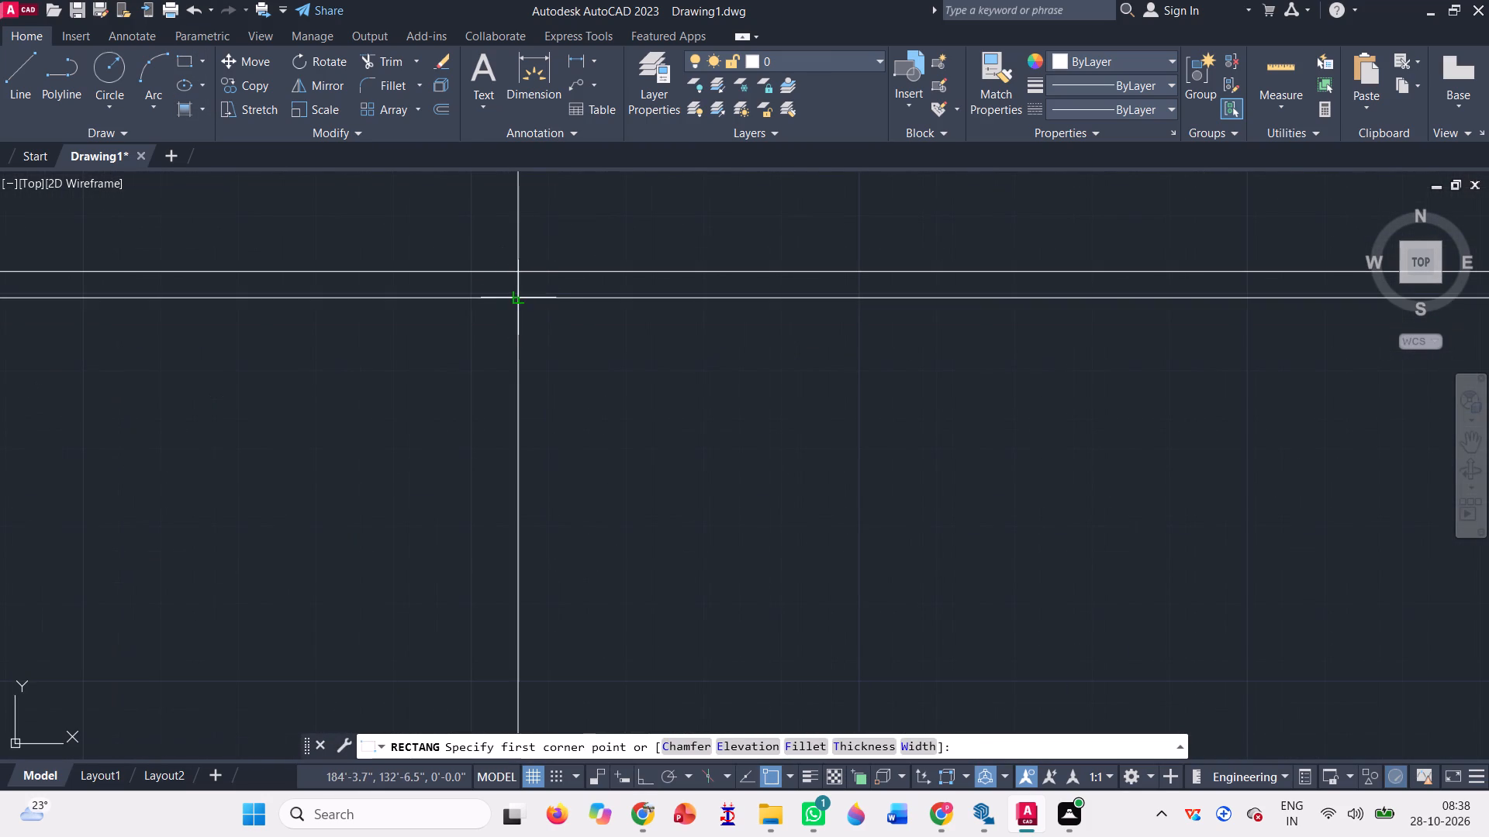
click(520, 296)
scroll(639, 326, down, 7)
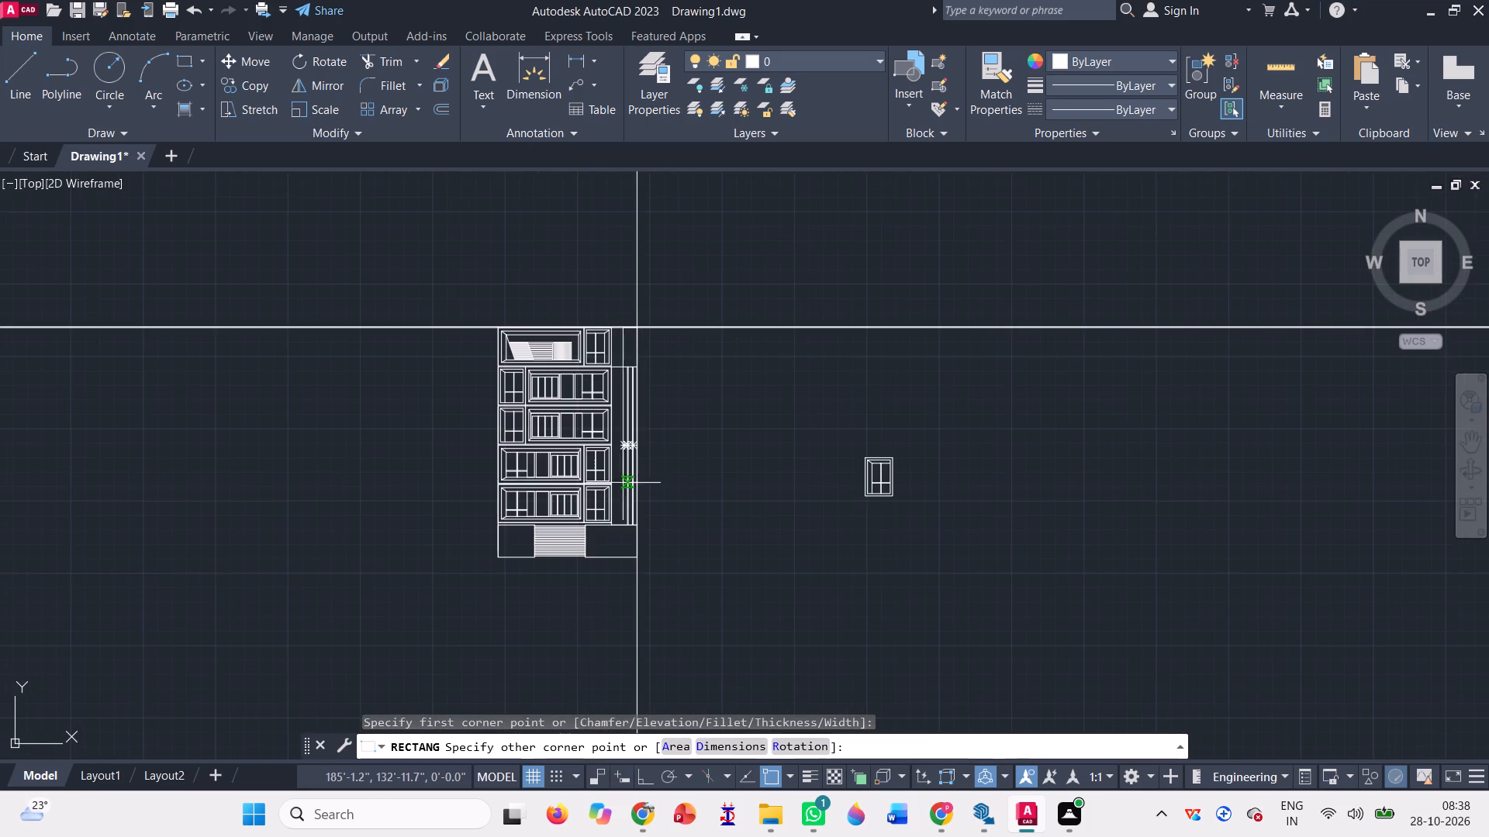
scroll(612, 501, up, 4)
scroll(610, 671, up, 3)
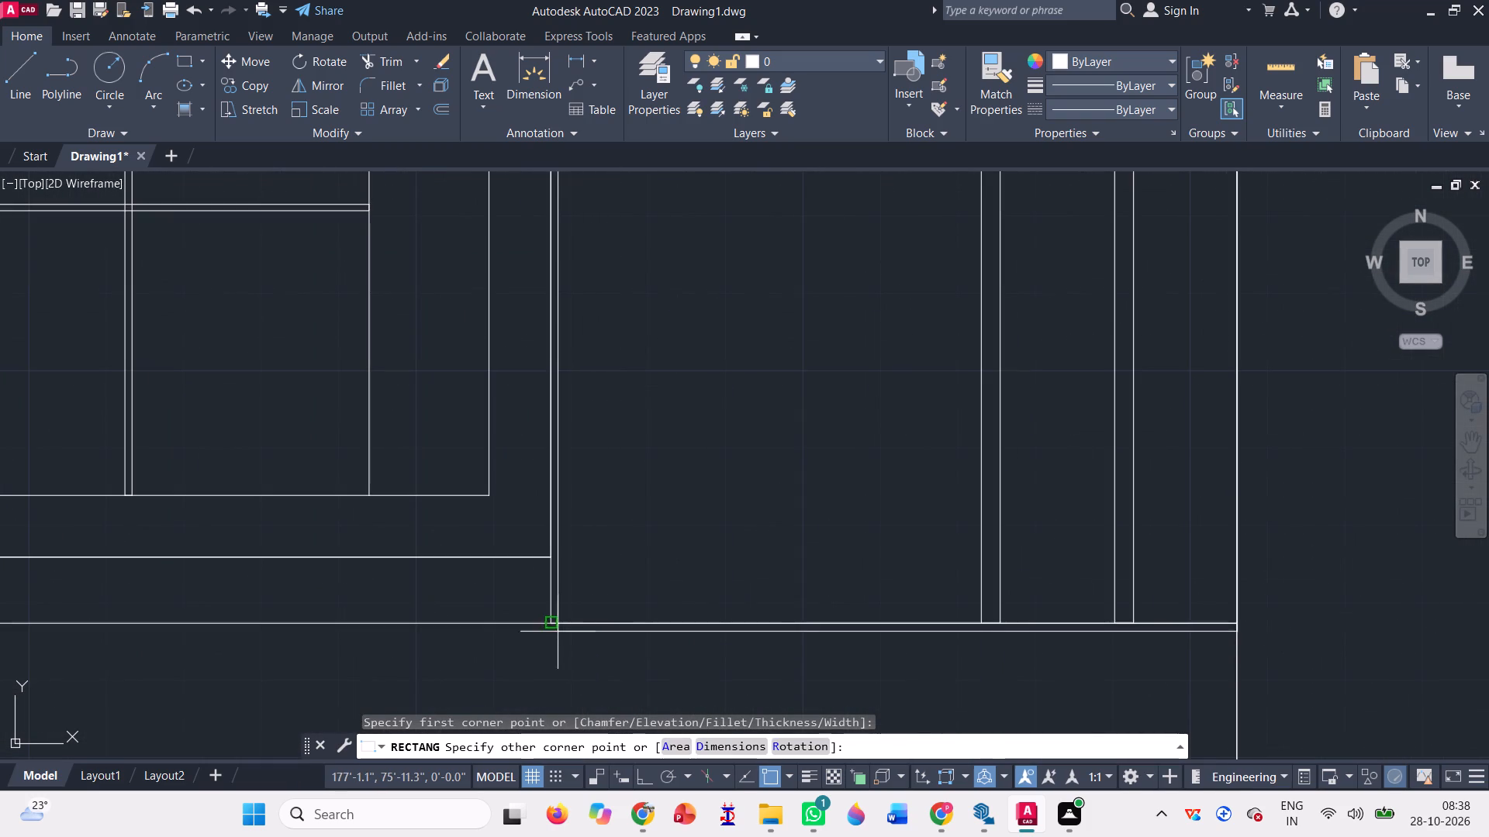
scroll(559, 628, down, 2)
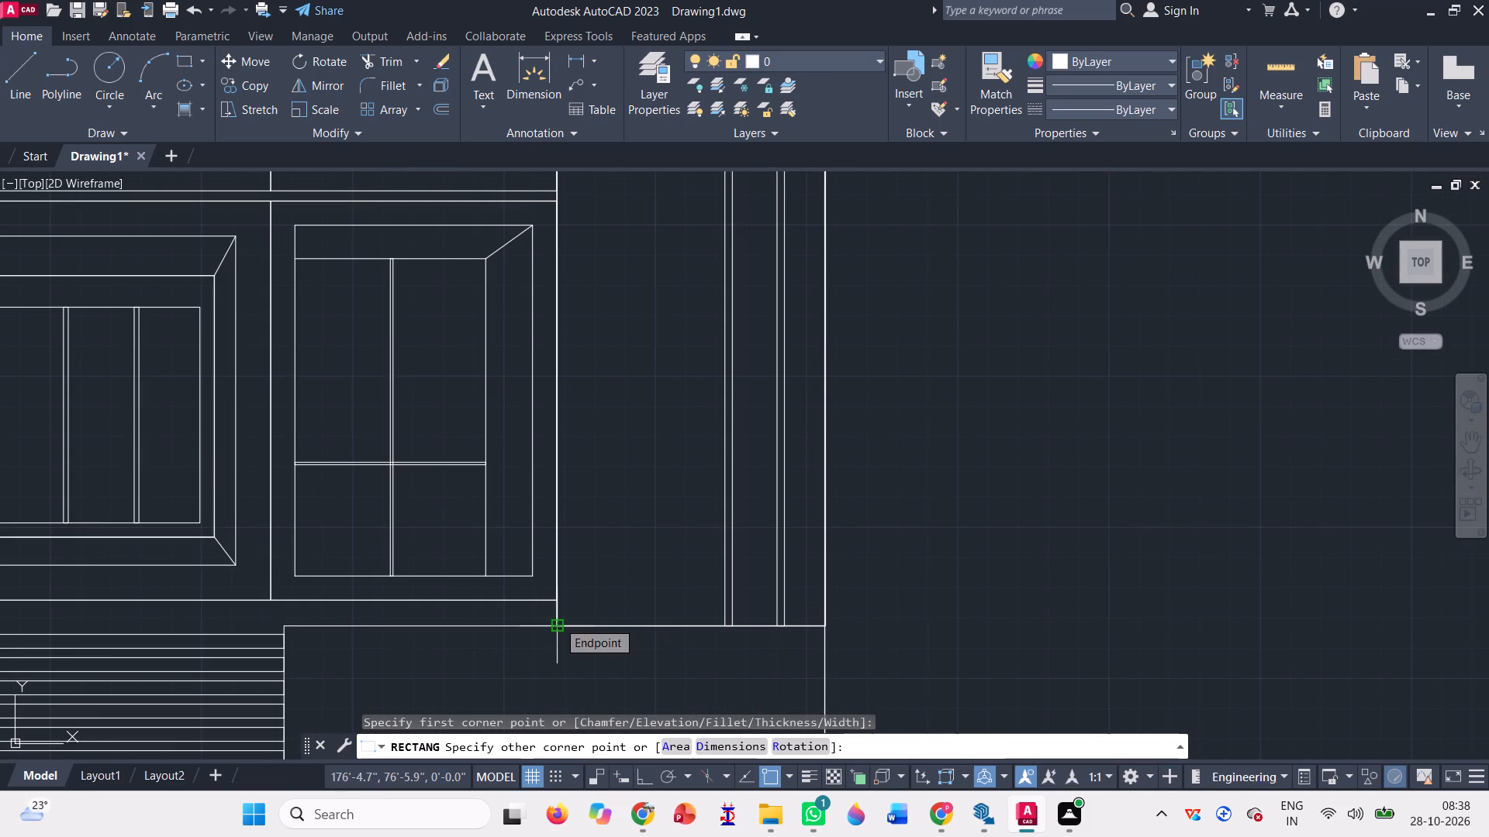
click(558, 621)
Move the vertical construction line from the side strip's outer edge to the right edge of its outer narrow band.
scroll(655, 658, down, 4)
scroll(651, 382, up, 2)
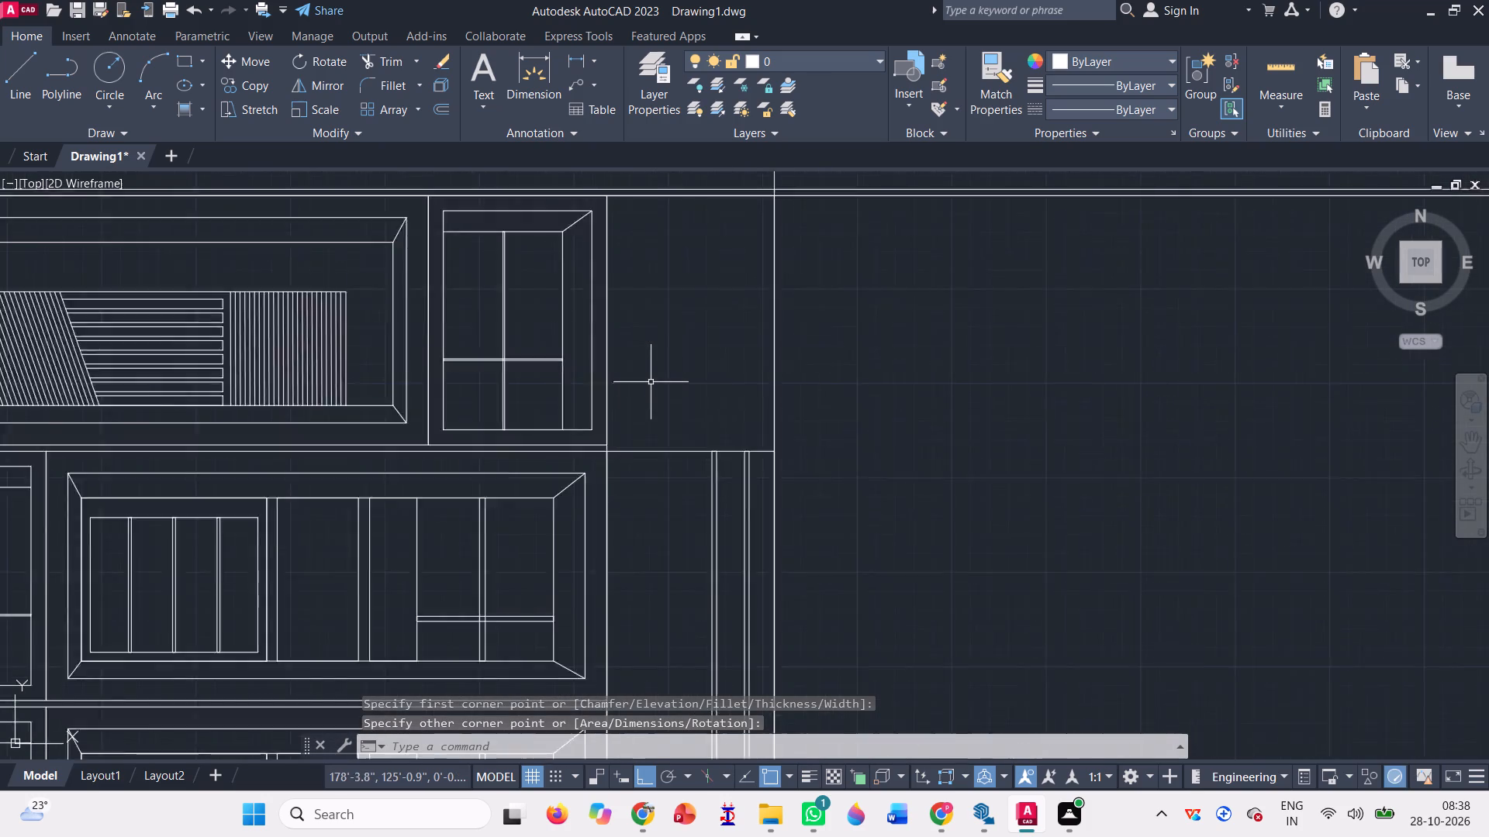
scroll(651, 382, up, 2)
scroll(761, 497, down, 2)
click(802, 254)
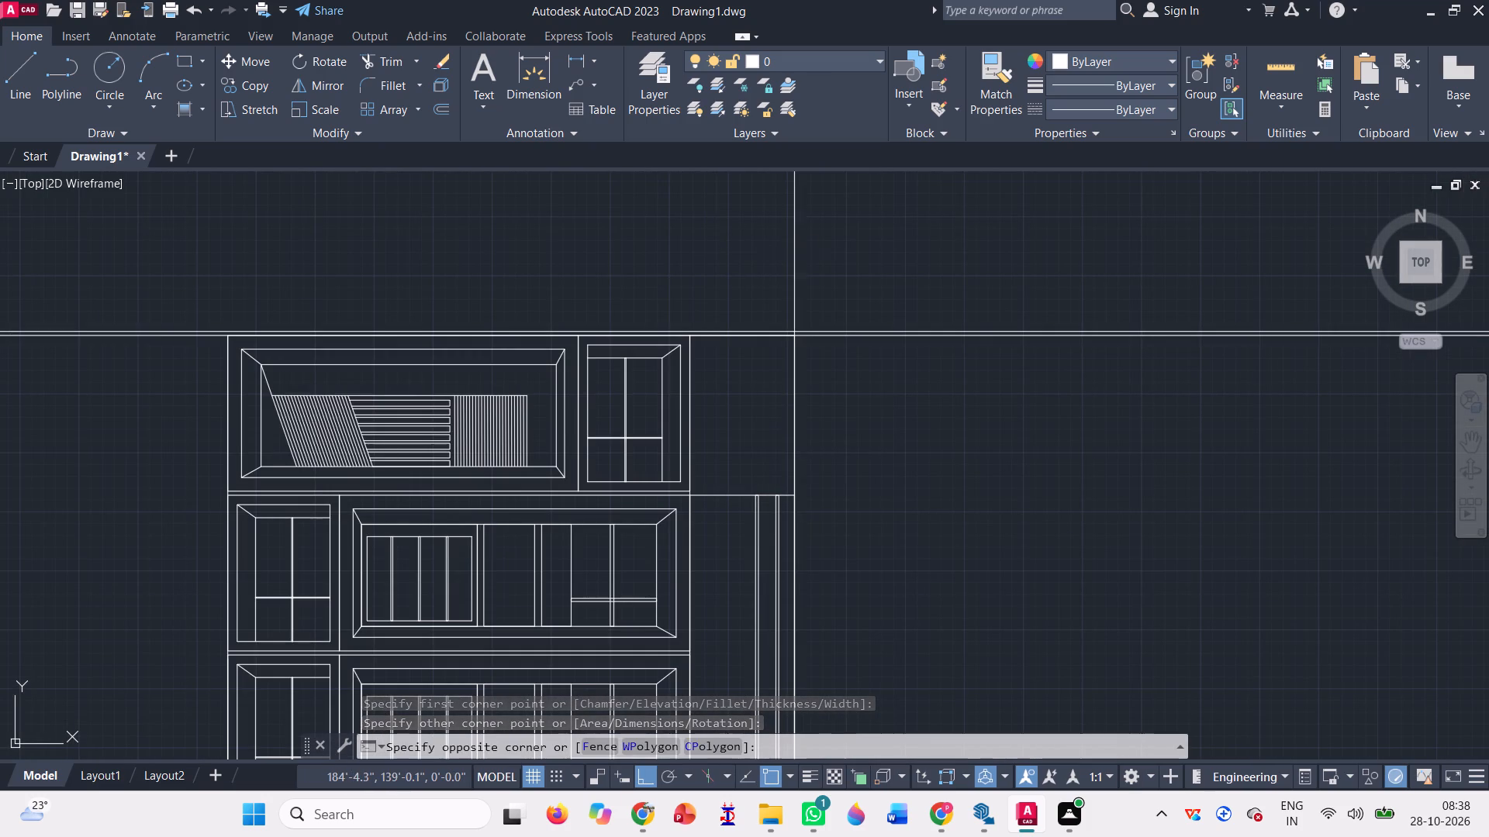
click(761, 250)
text(m)
key(space)
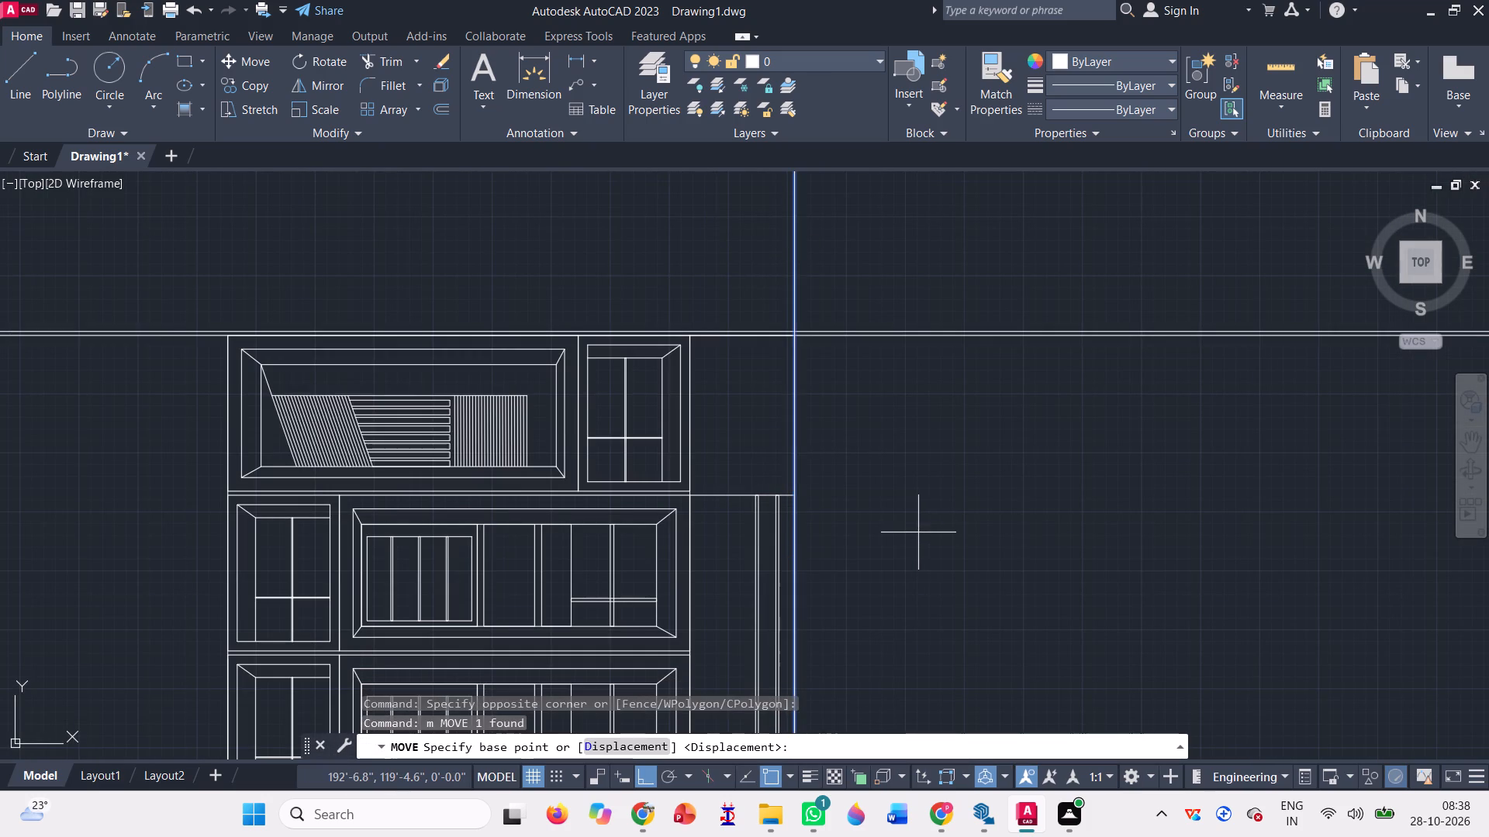
scroll(793, 493, up, 4)
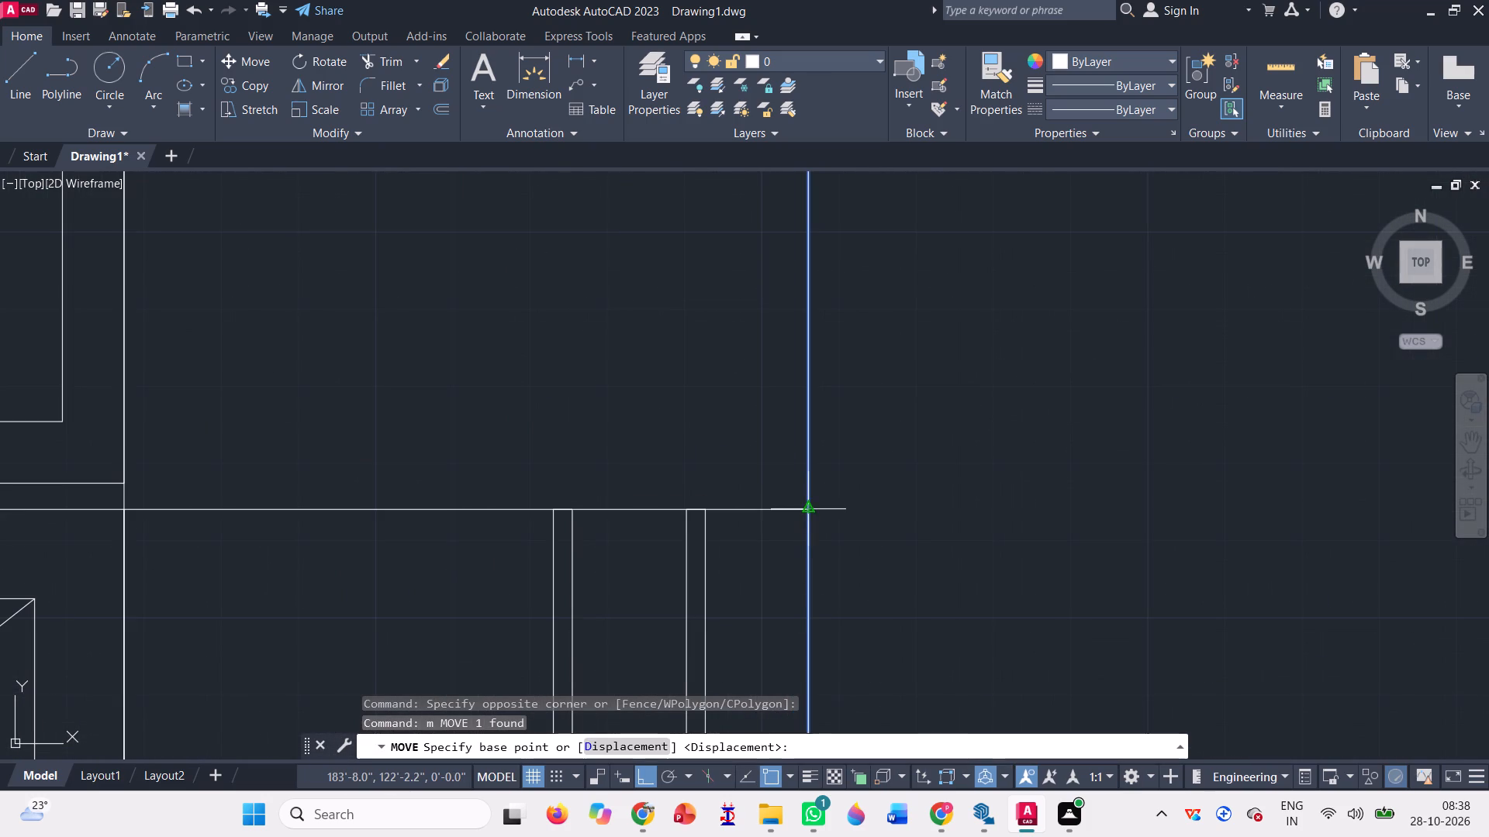
click(806, 504)
click(703, 511)
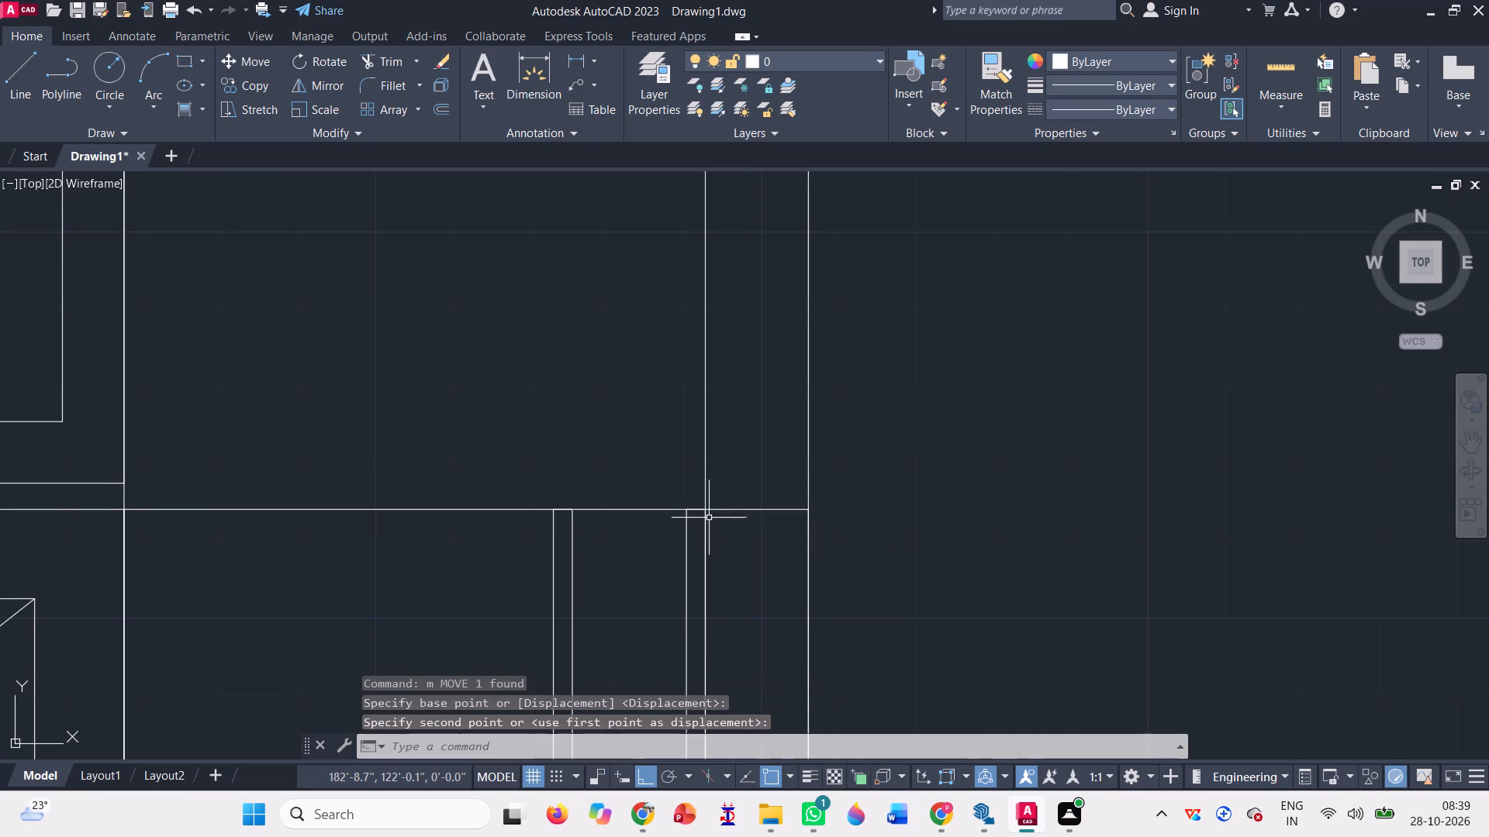
Draw a rectangle from where the vertical and lower horizontal construction lines cross to the outer narrow band's lower-left corner.
scroll(711, 500, down, 3)
key(space)
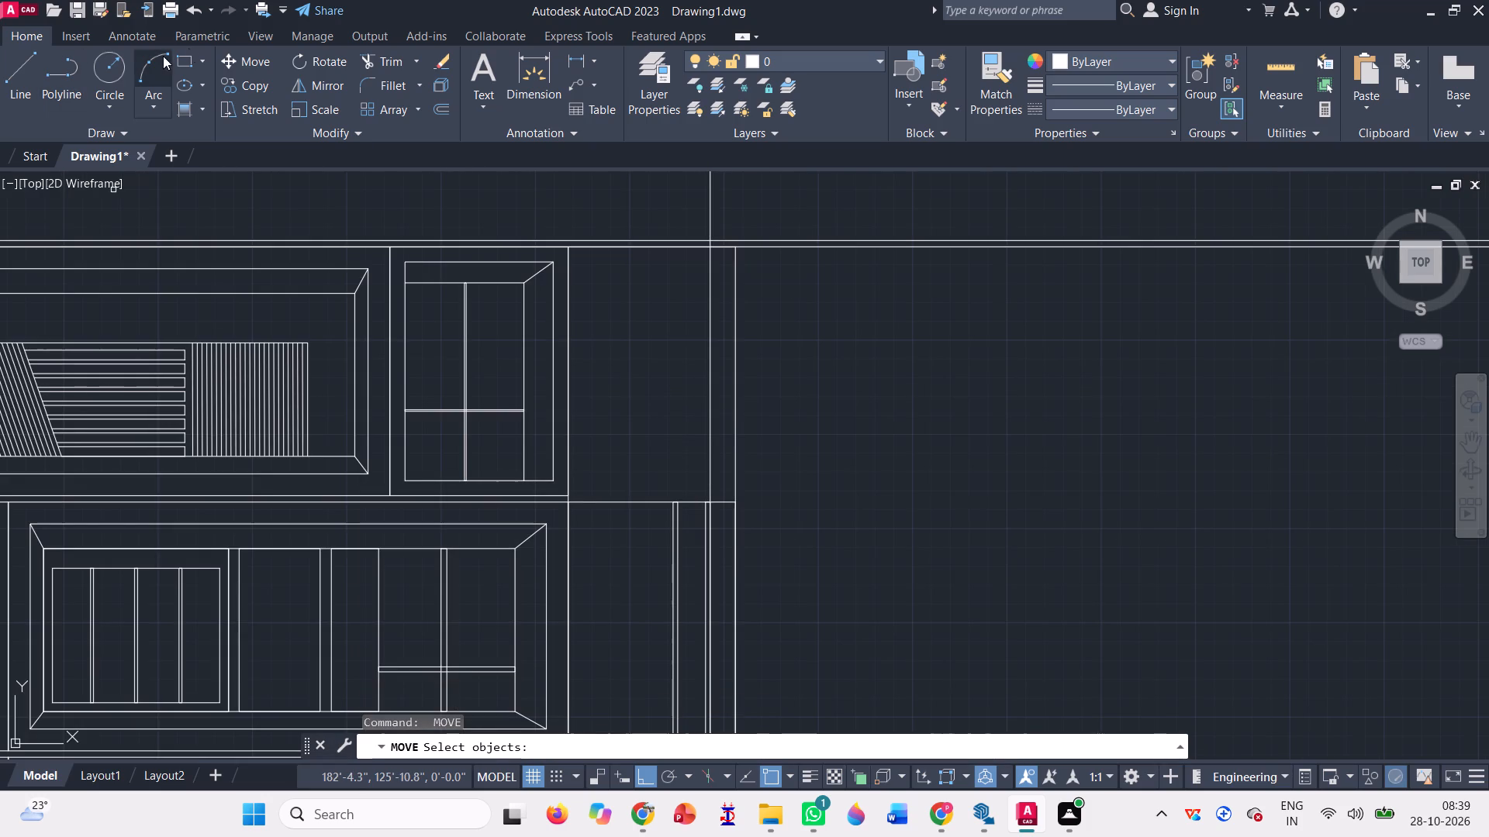
key(Escape)
click(185, 60)
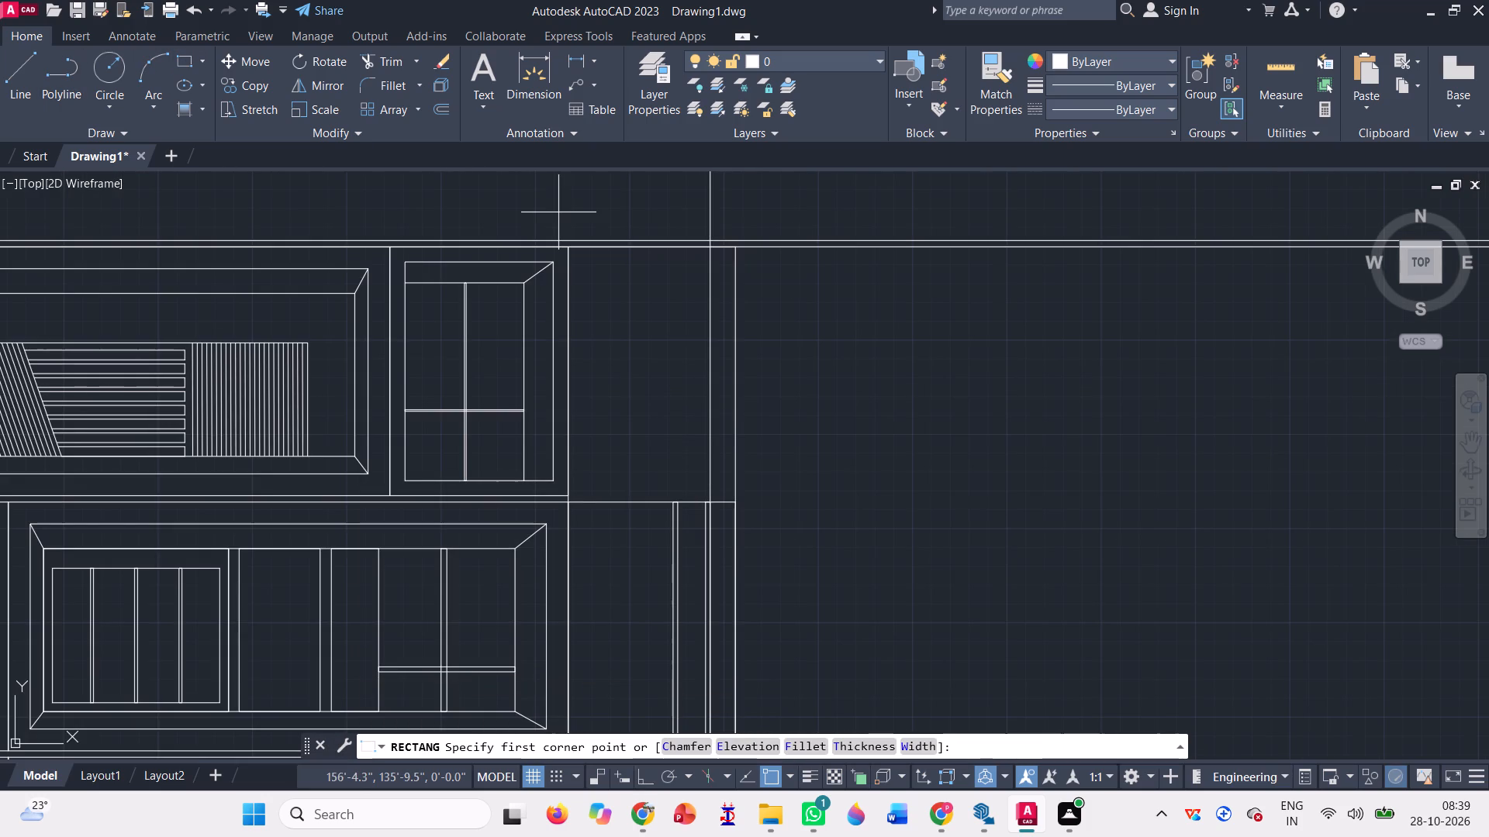
scroll(727, 260, up, 3)
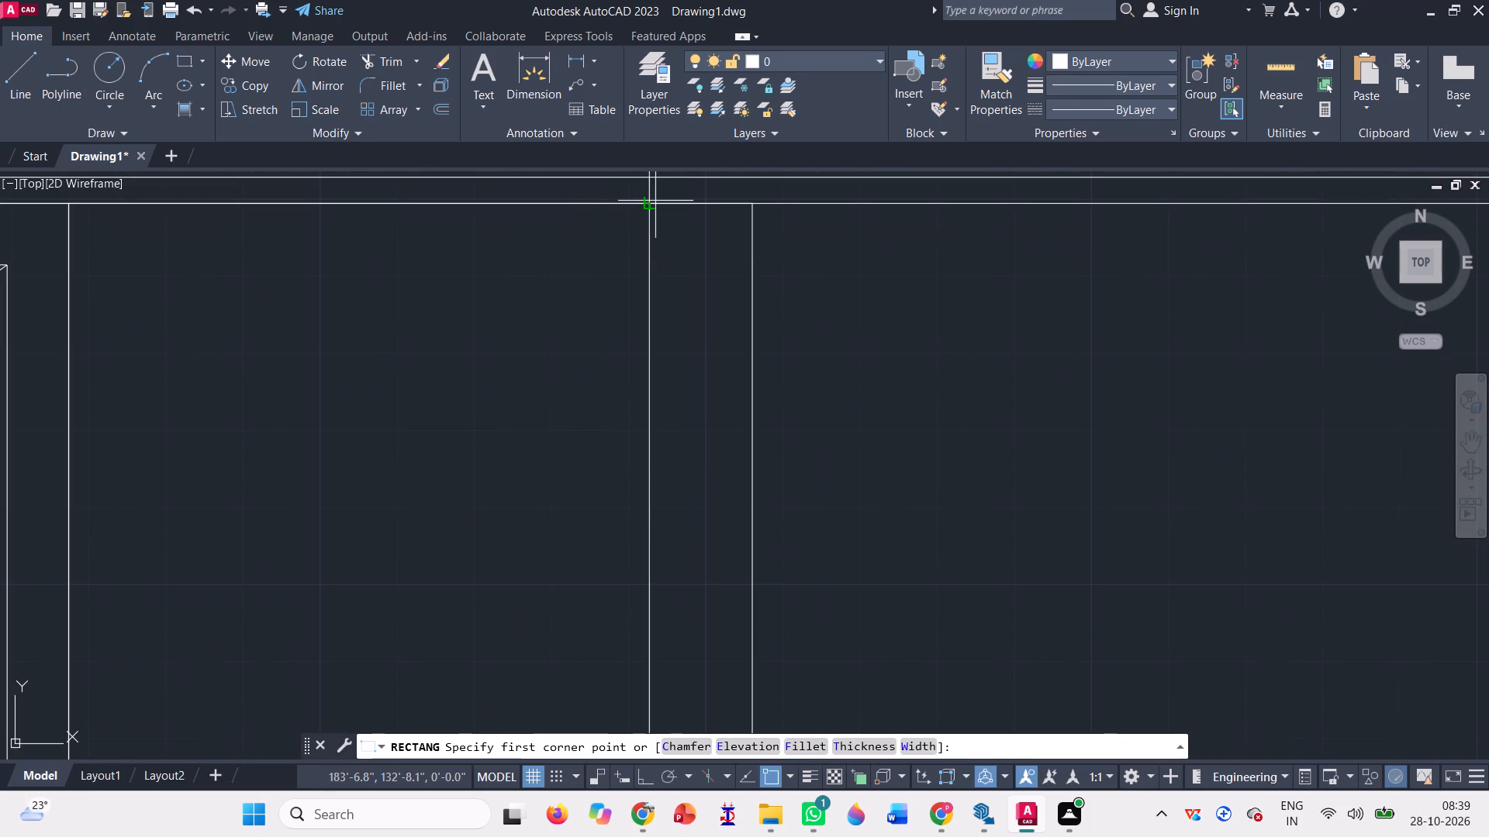
click(644, 202)
scroll(609, 346, down, 7)
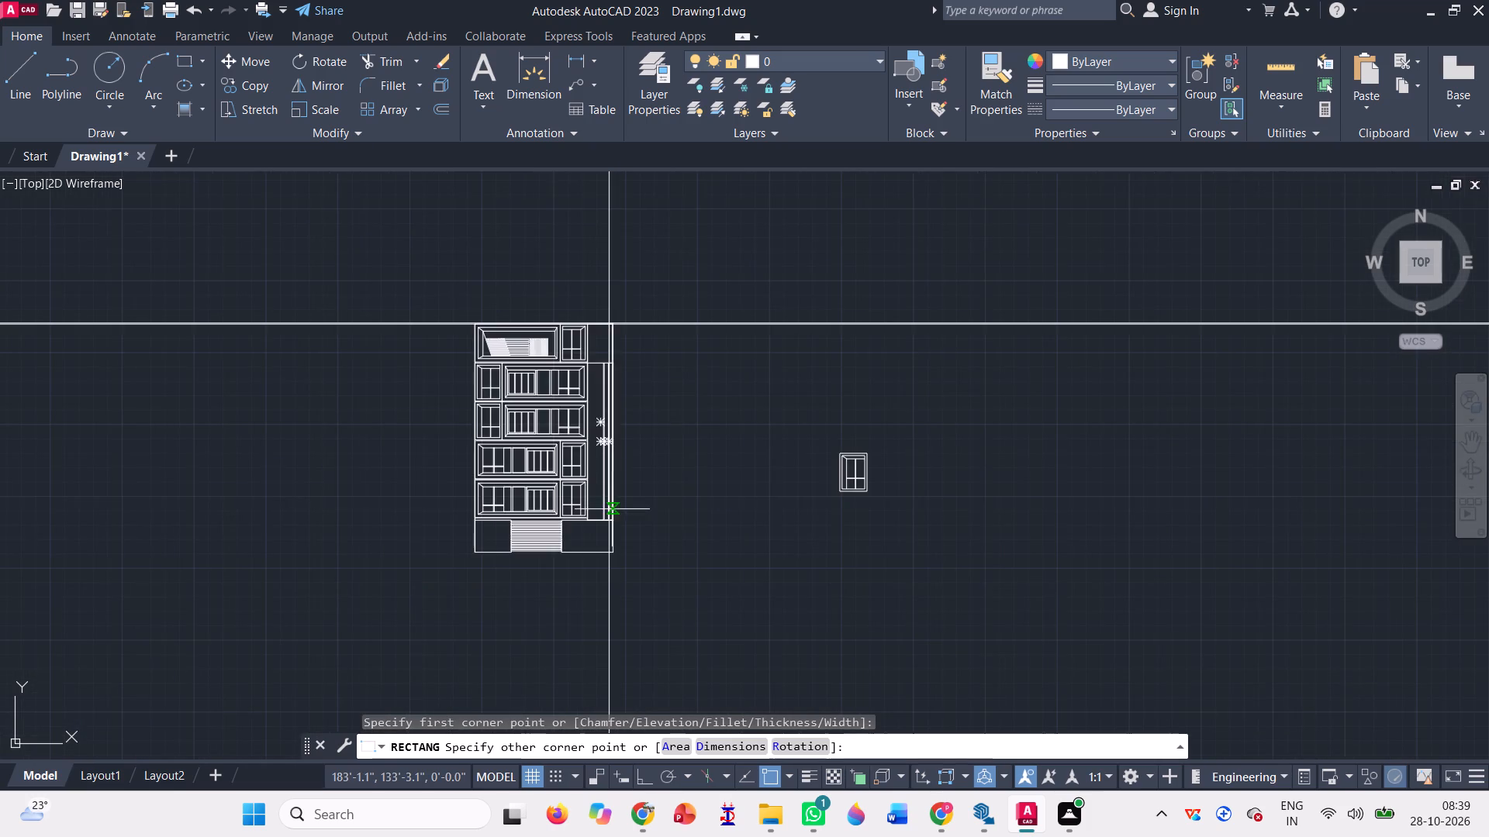
scroll(612, 511, up, 7)
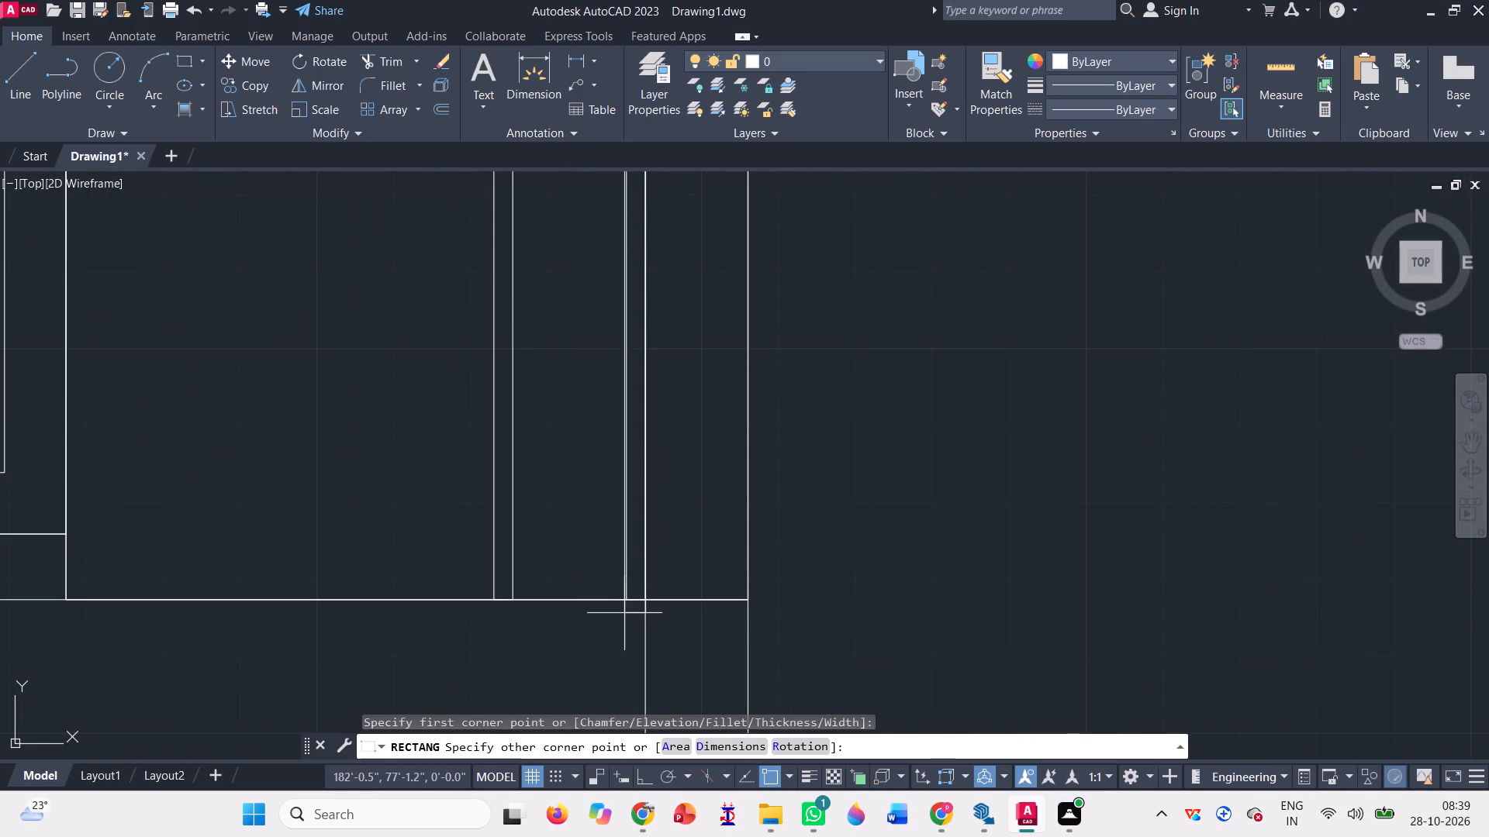
click(627, 594)
scroll(617, 629, down, 6)
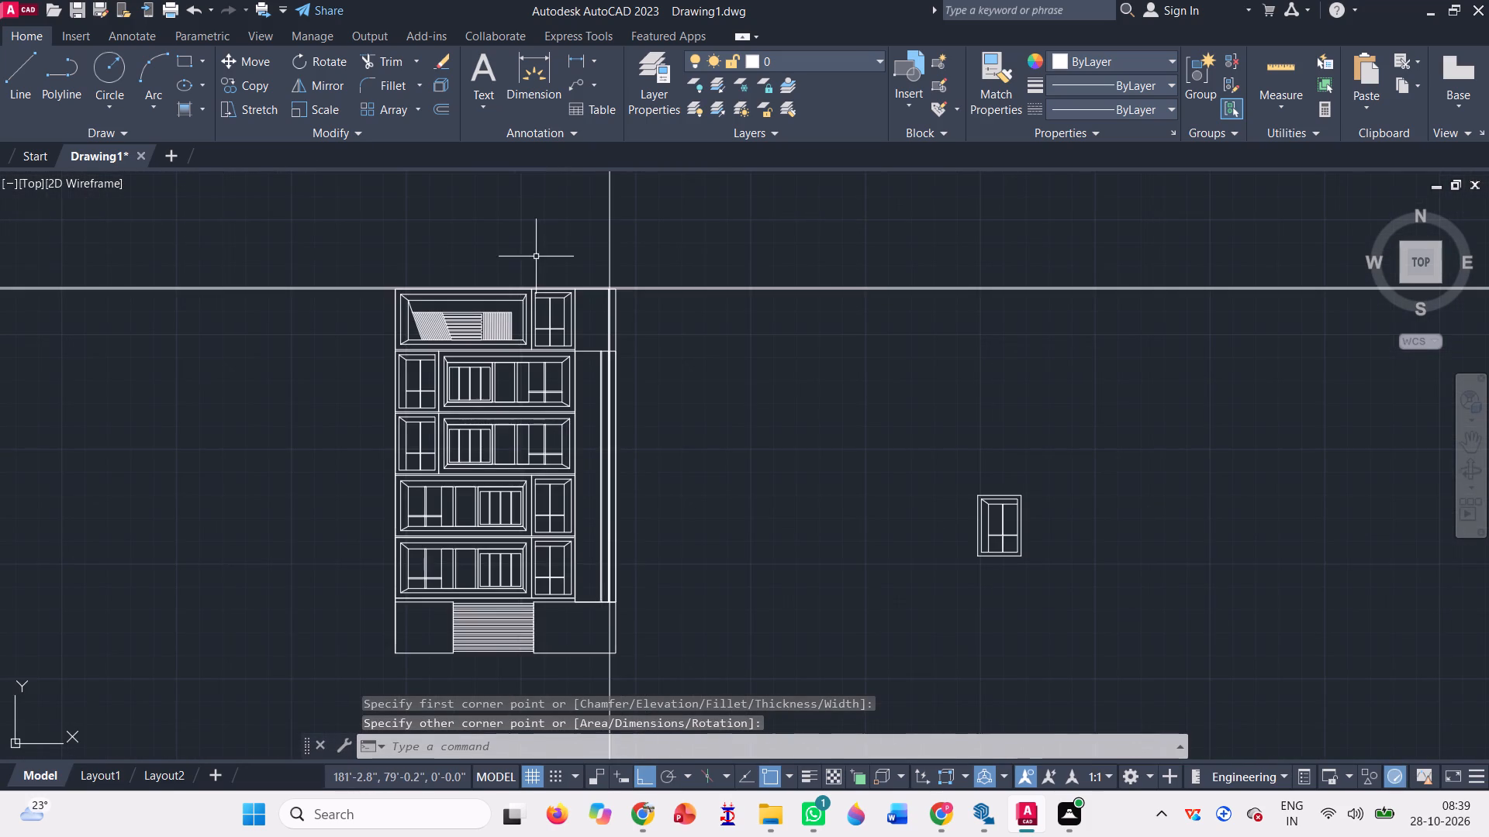
Move the vertical construction line from the outer narrow band's right edge to the right edge of the inner narrow band.
scroll(567, 240, up, 4)
click(903, 338)
click(700, 341)
key(n)
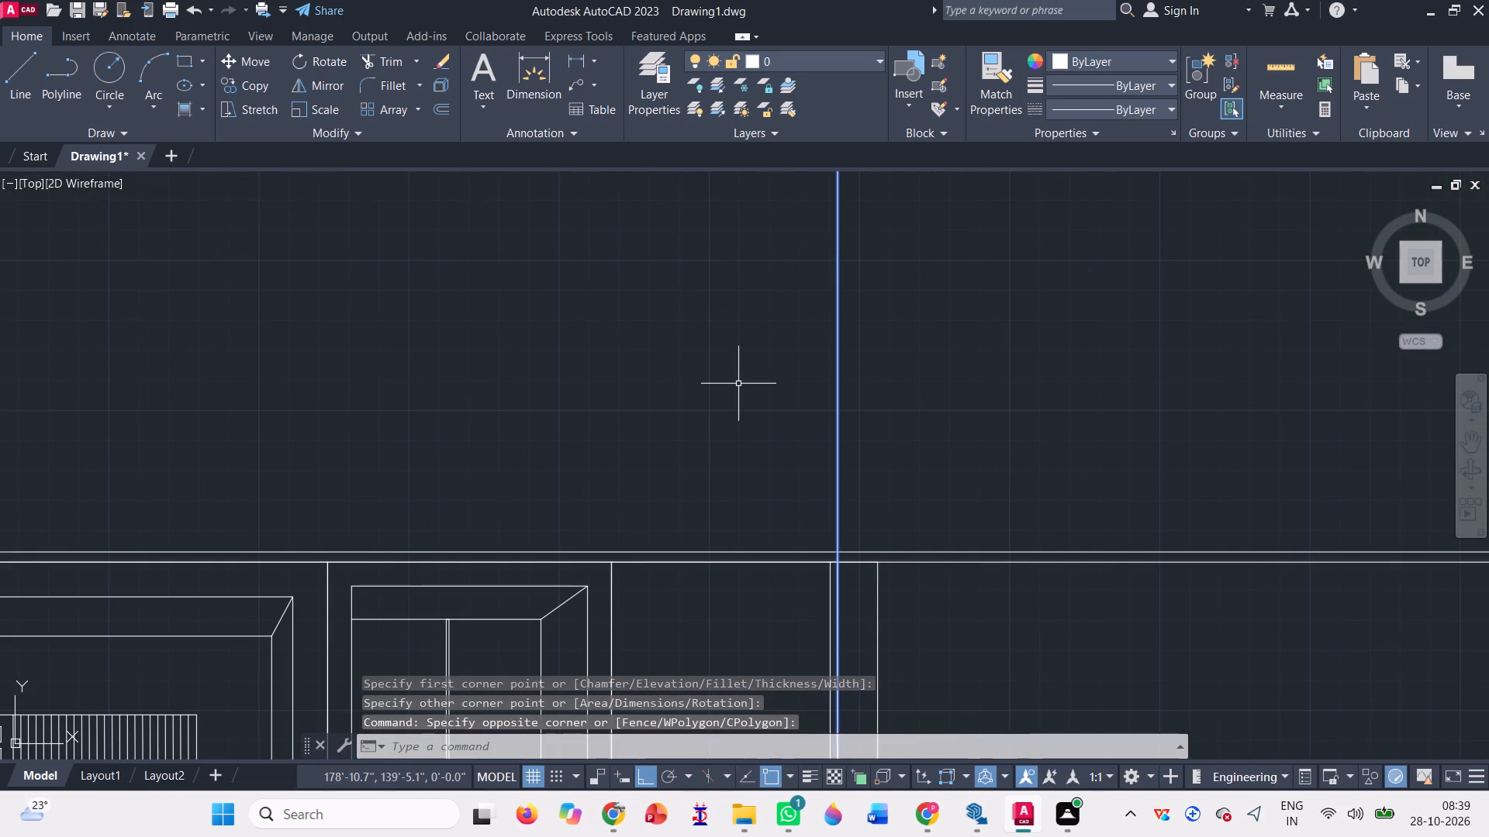
key(BackSpace)
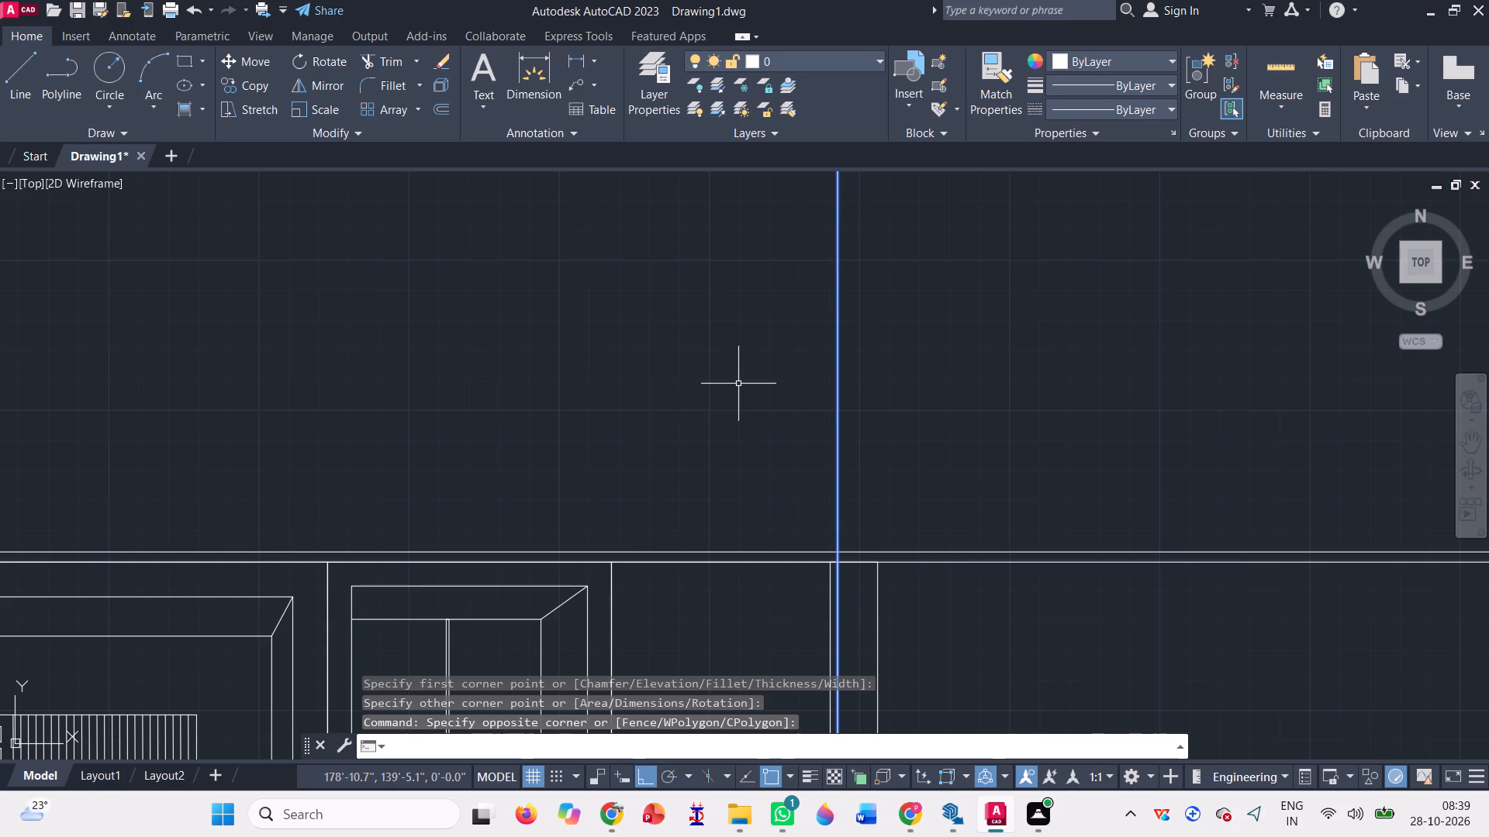
text(m)
key(space)
scroll(738, 384, down, 2)
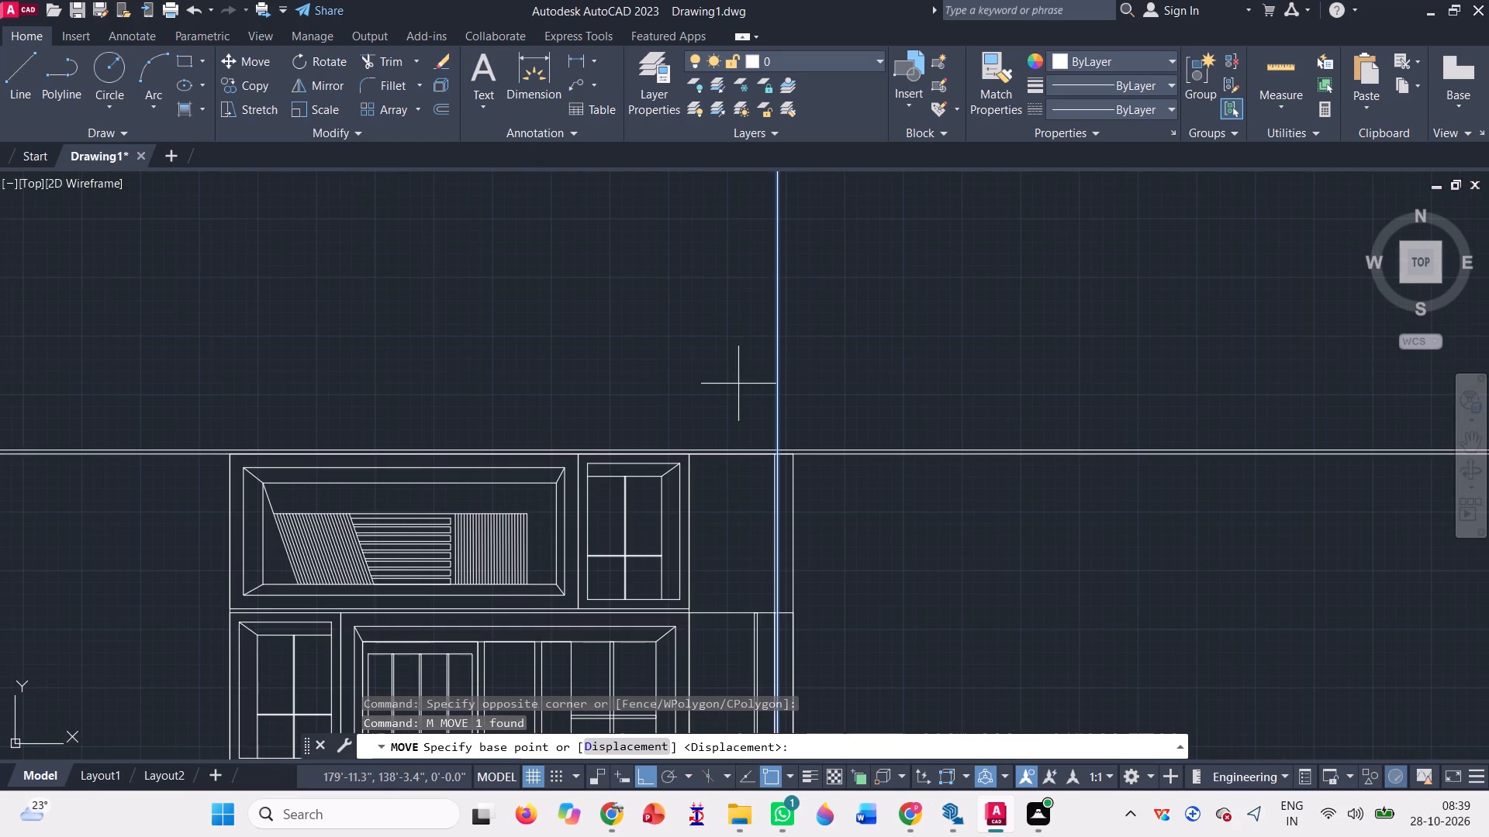
scroll(744, 640, up, 4)
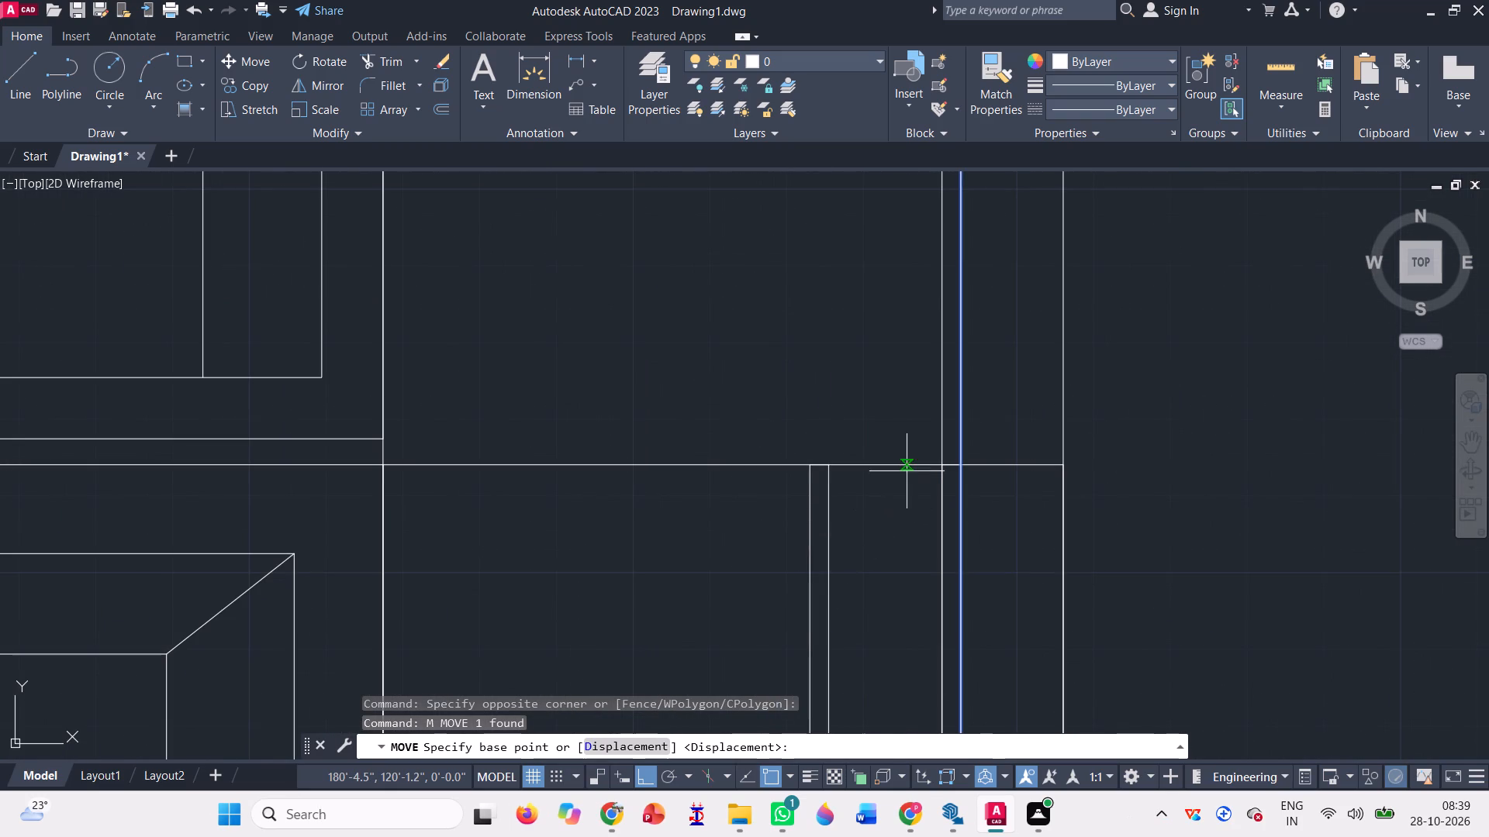
click(961, 463)
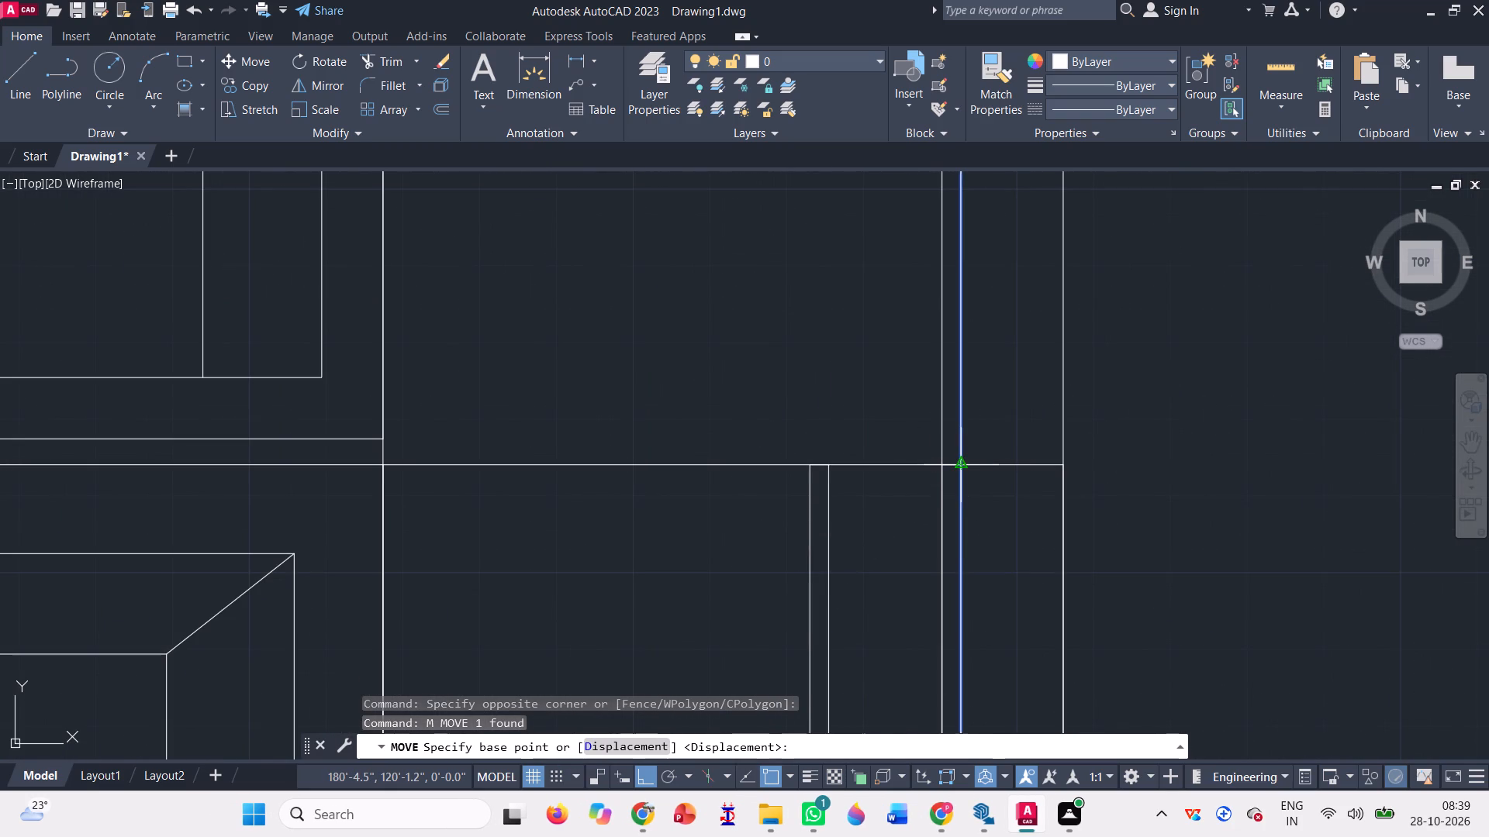
click(826, 465)
scroll(651, 498, down, 4)
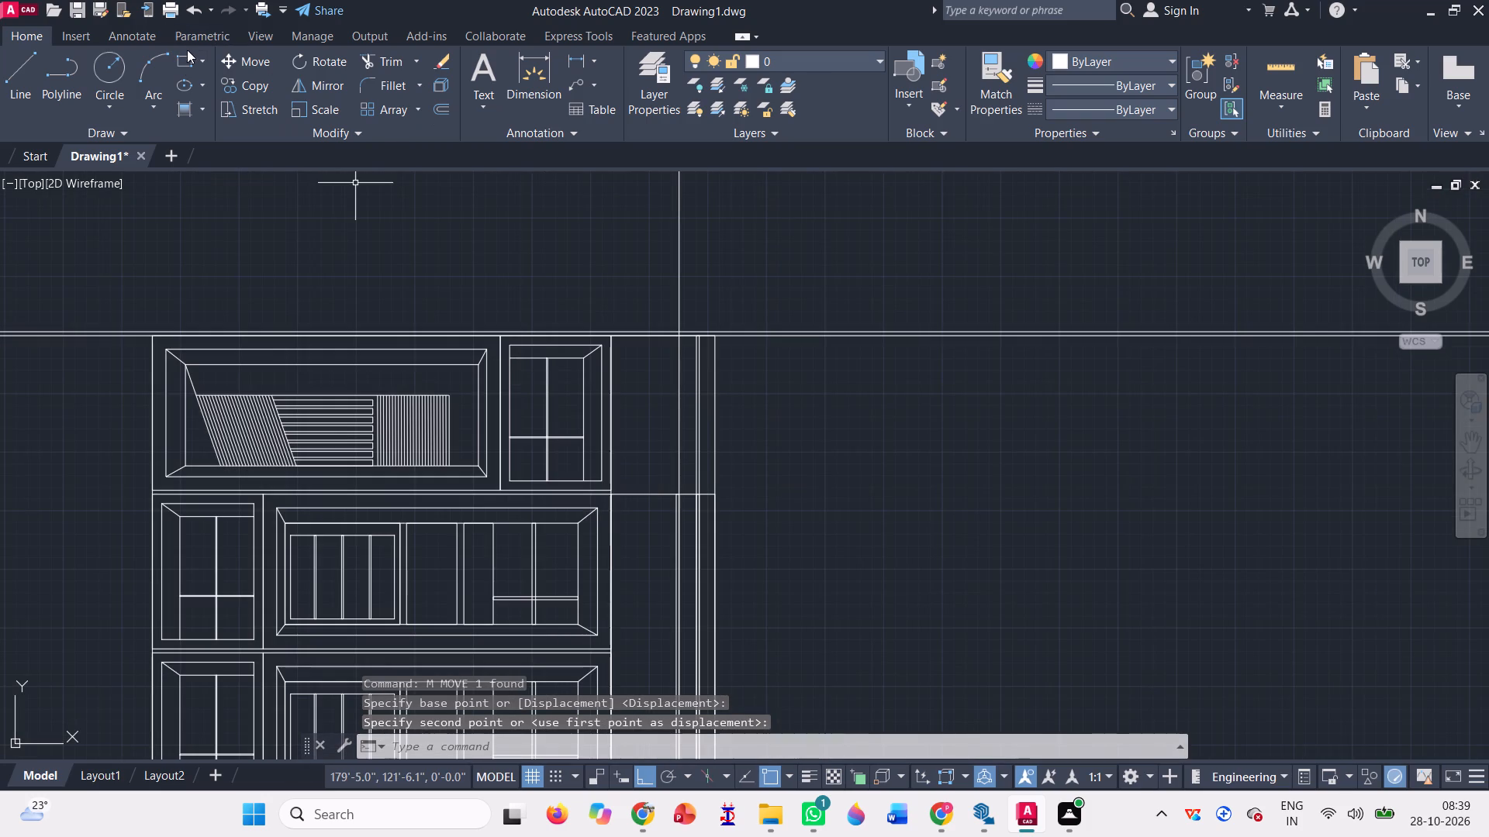
Draw a rectangle from where the vertical and lower horizontal construction lines cross to the inner narrow band's lower-left corner.
click(185, 63)
scroll(706, 345, up, 3)
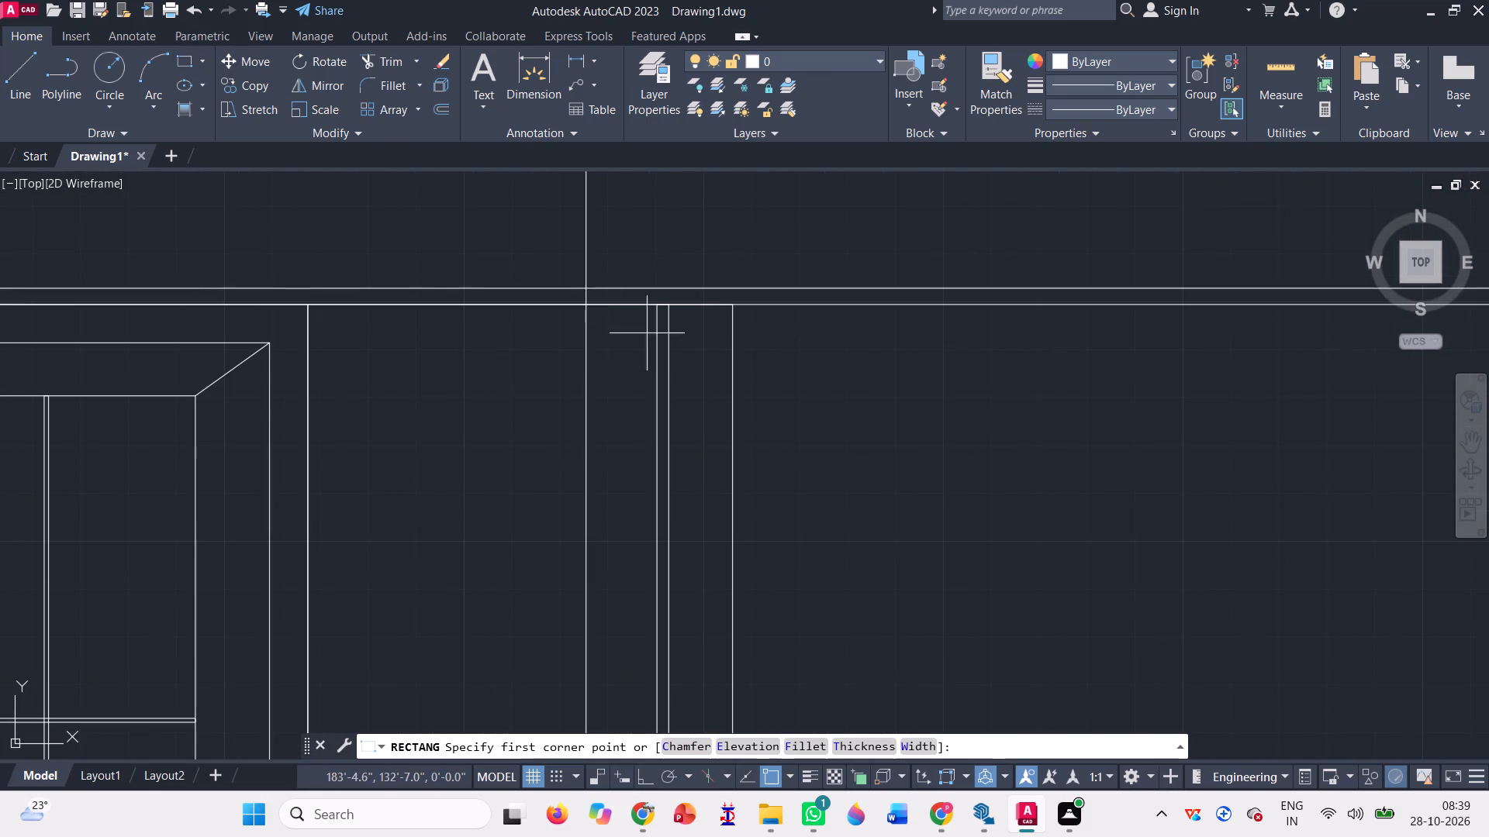
click(583, 301)
scroll(601, 350, down, 5)
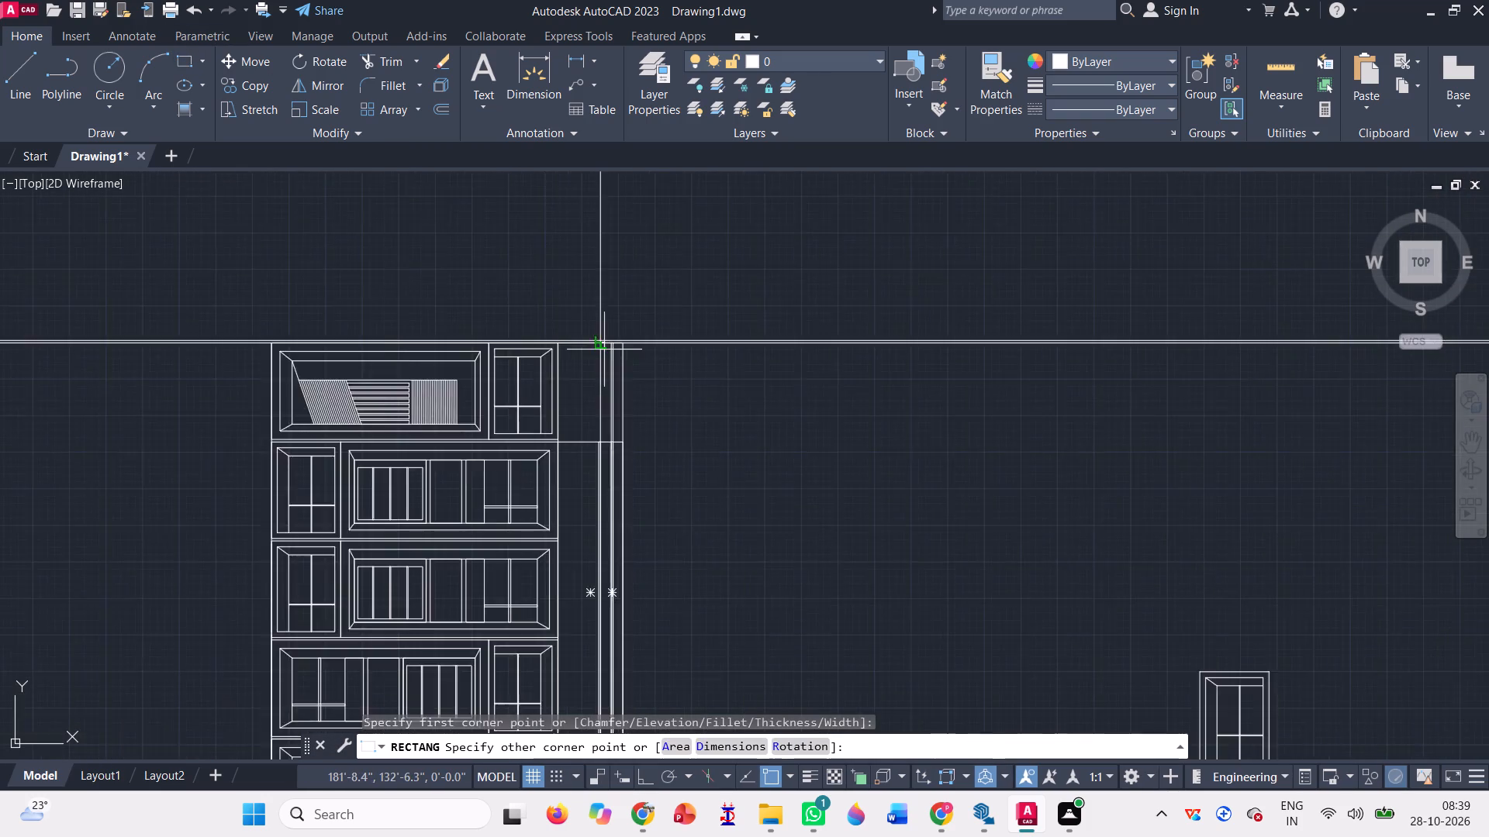
scroll(582, 649, up, 4)
scroll(618, 558, down, 2)
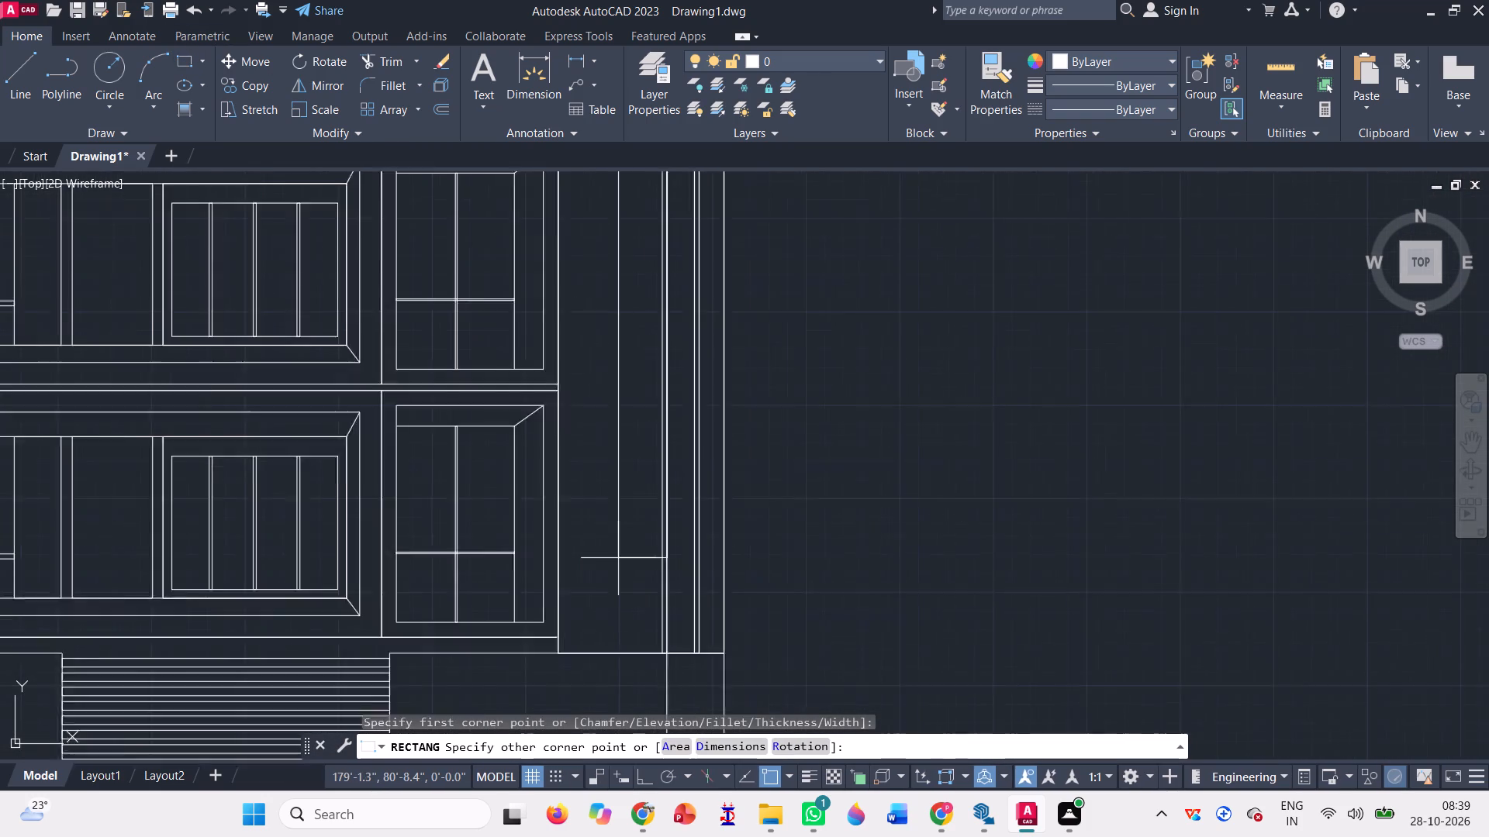
scroll(634, 631, up, 4)
scroll(708, 570, up, 3)
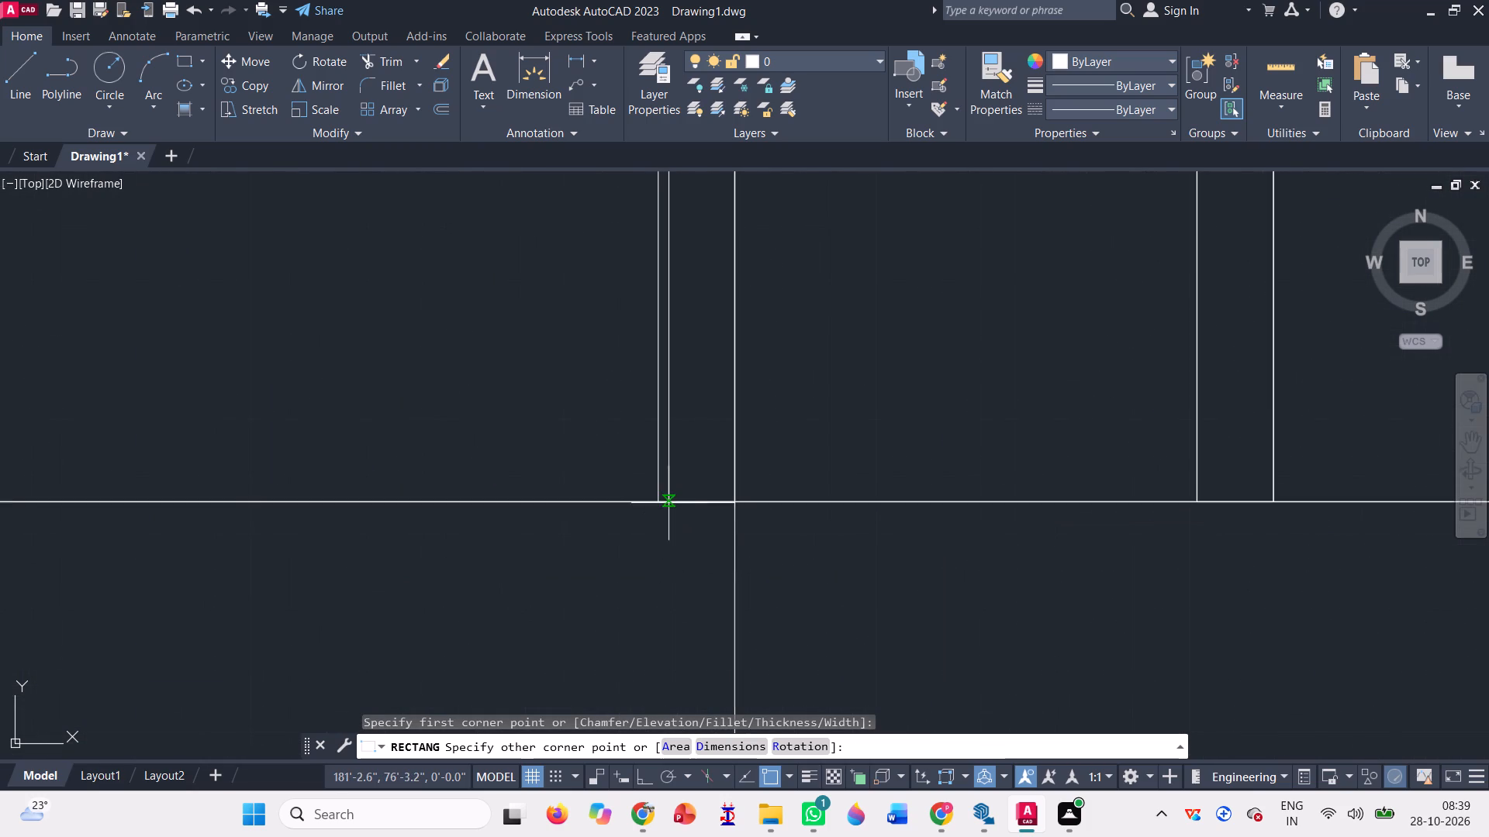
click(660, 501)
scroll(696, 595, down, 1)
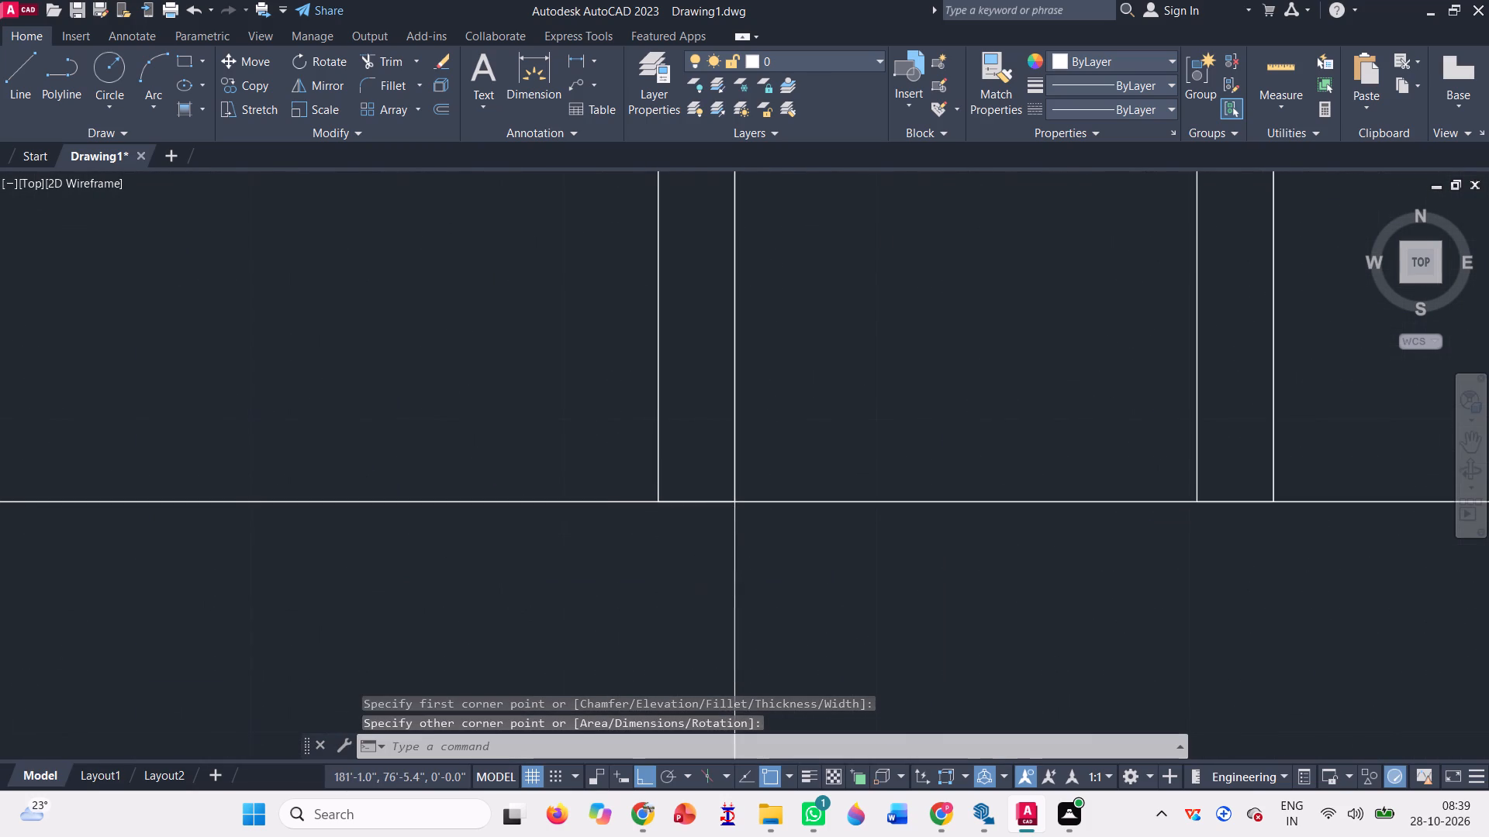
Delete the vertical construction line and the two horizontal construction lines at the top of the elevation.
scroll(696, 595, down, 6)
click(700, 642)
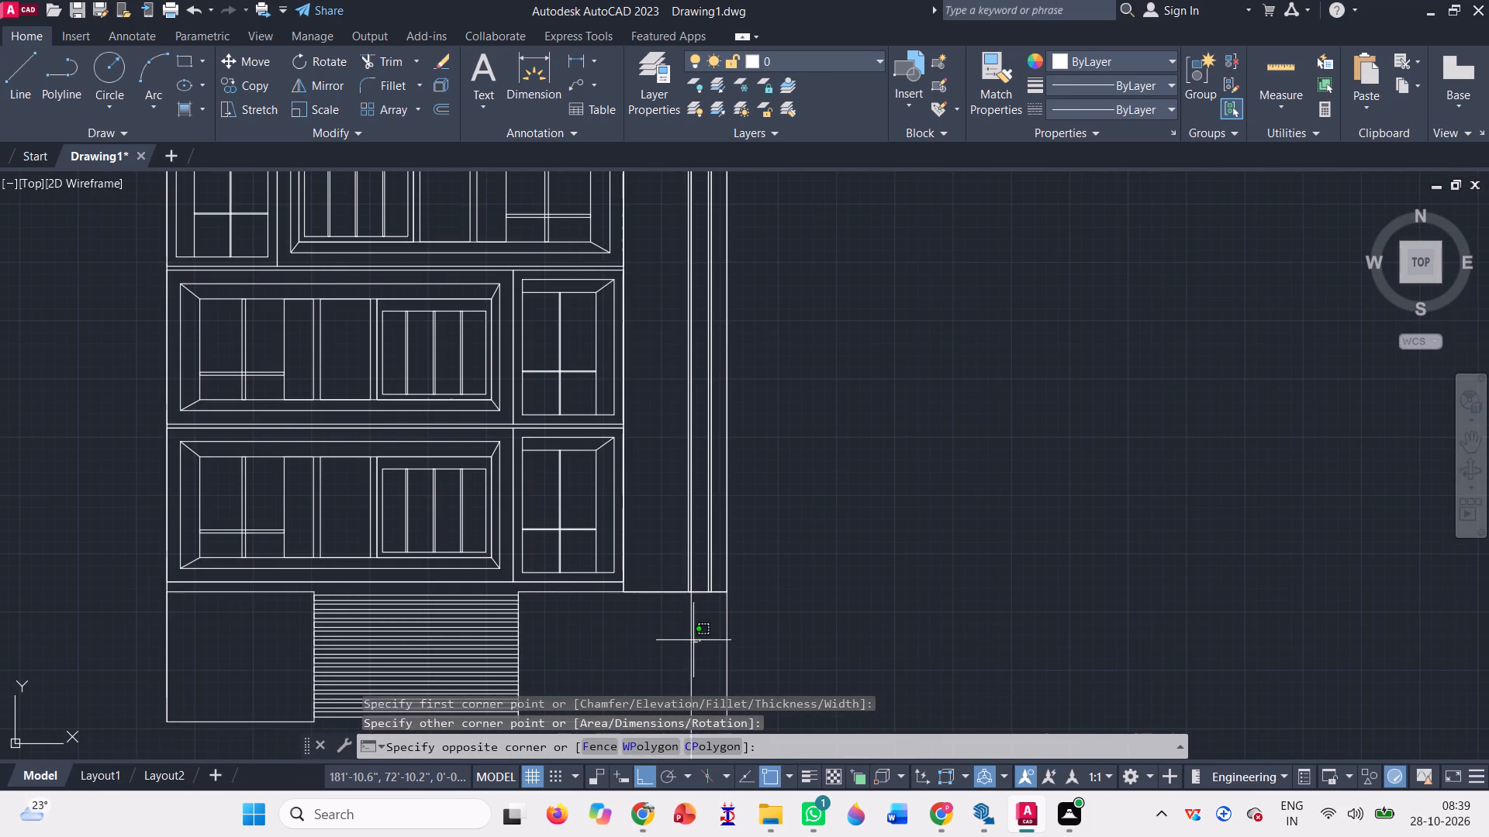
click(680, 635)
key(Delete)
scroll(731, 691, down, 2)
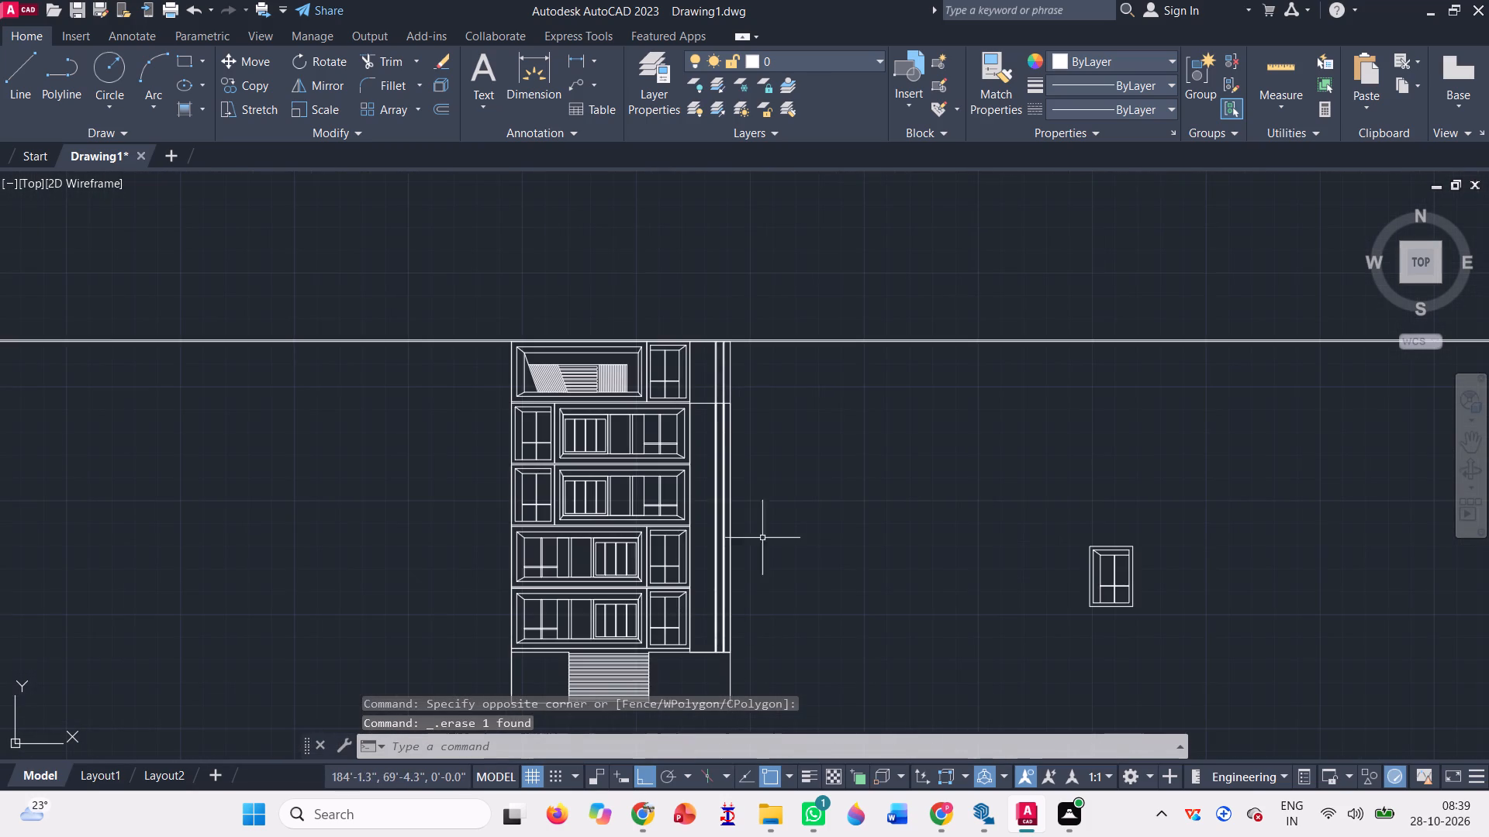
click(883, 401)
click(827, 263)
key(Delete)
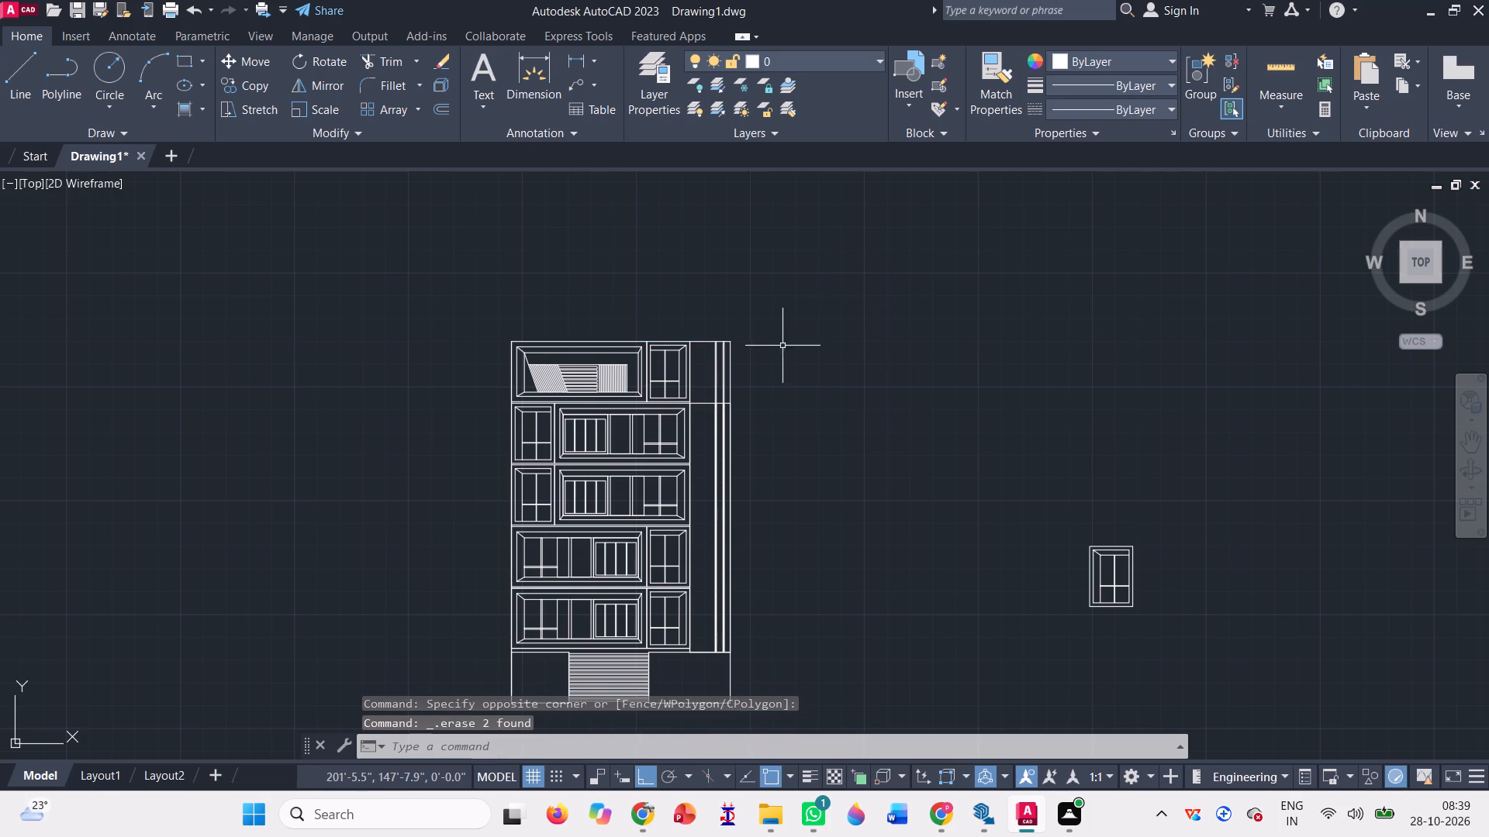
Delete the old shorter side strip rectangle and its two old narrow band rectangles that end below the top storey.
scroll(759, 398, up, 3)
click(564, 442)
click(539, 411)
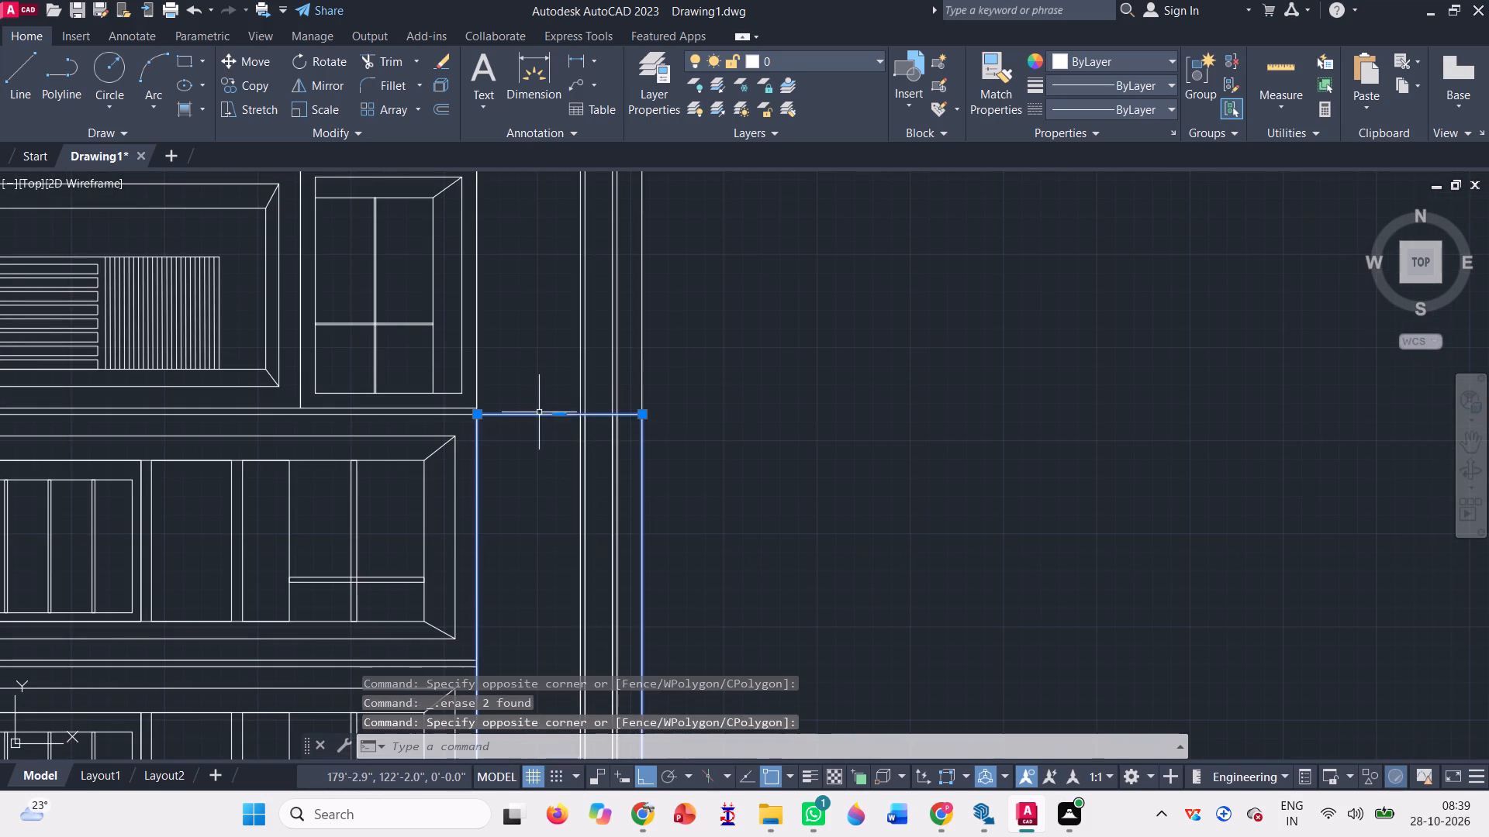
scroll(582, 394, up, 4)
scroll(575, 529, up, 2)
click(574, 527)
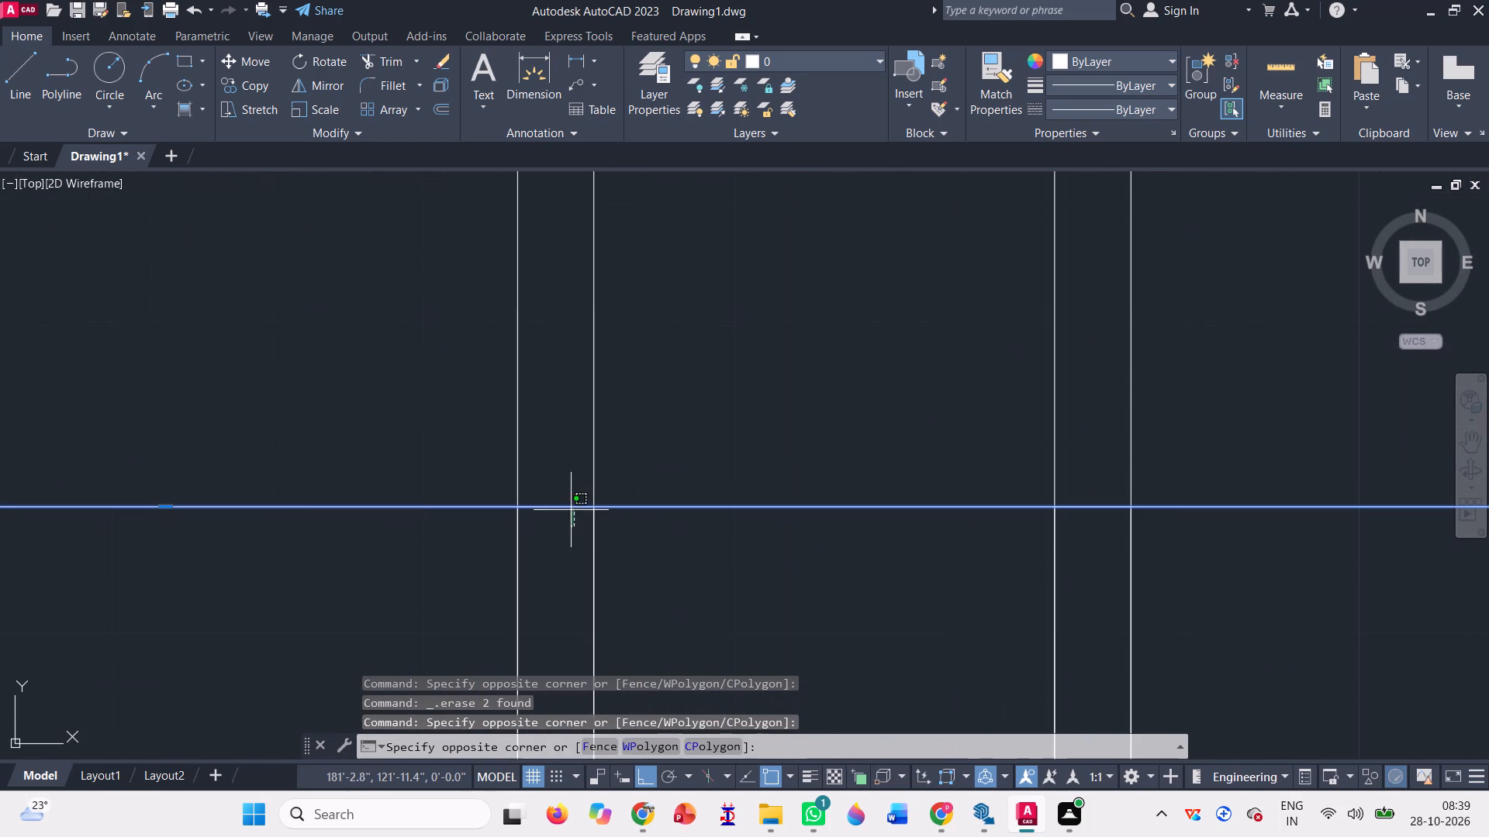
click(556, 498)
click(1102, 521)
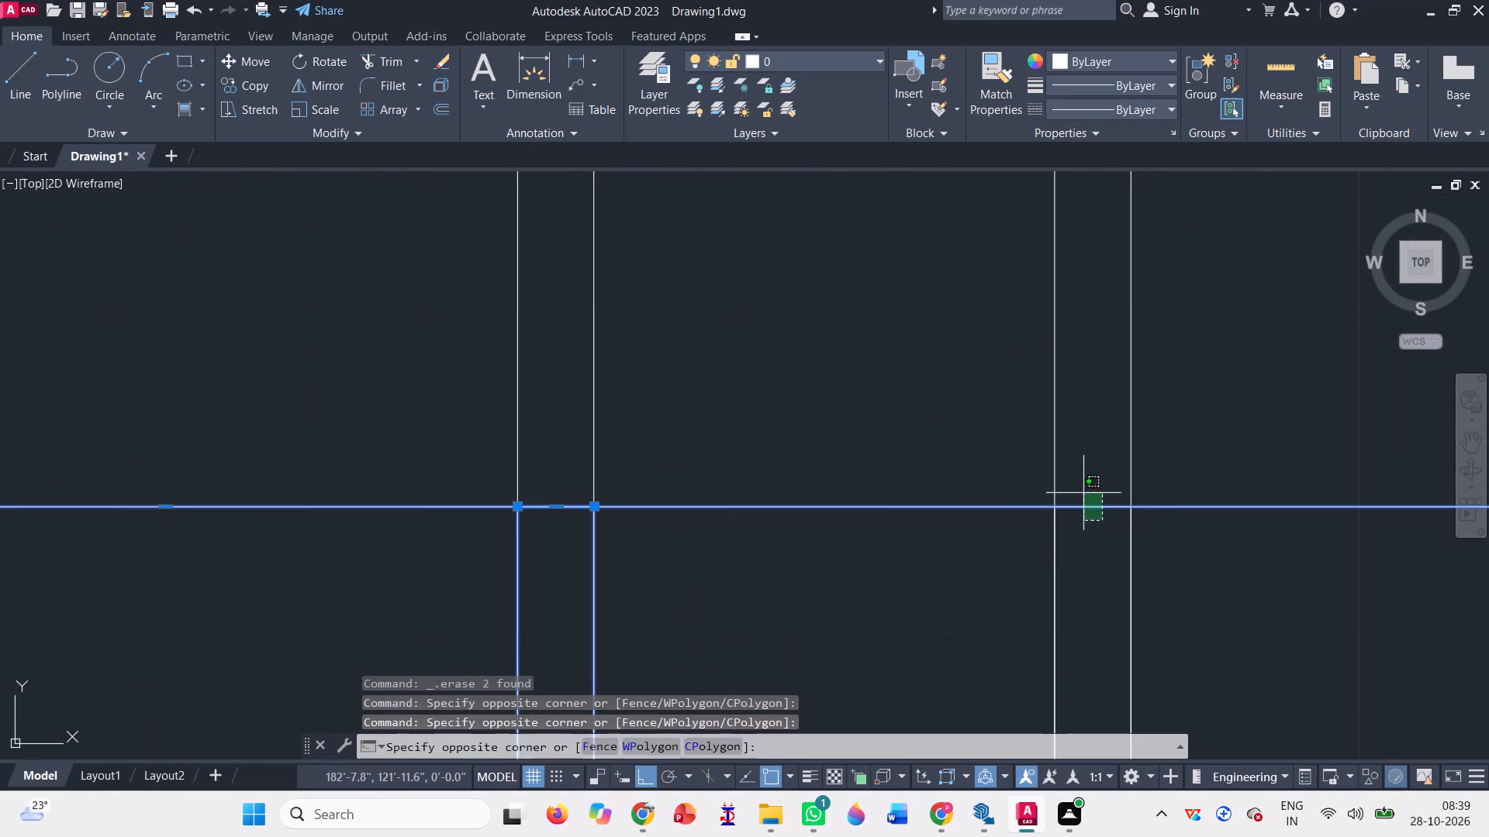
click(1077, 483)
scroll(630, 531, down, 3)
key(Delete)
scroll(684, 460, down, 2)
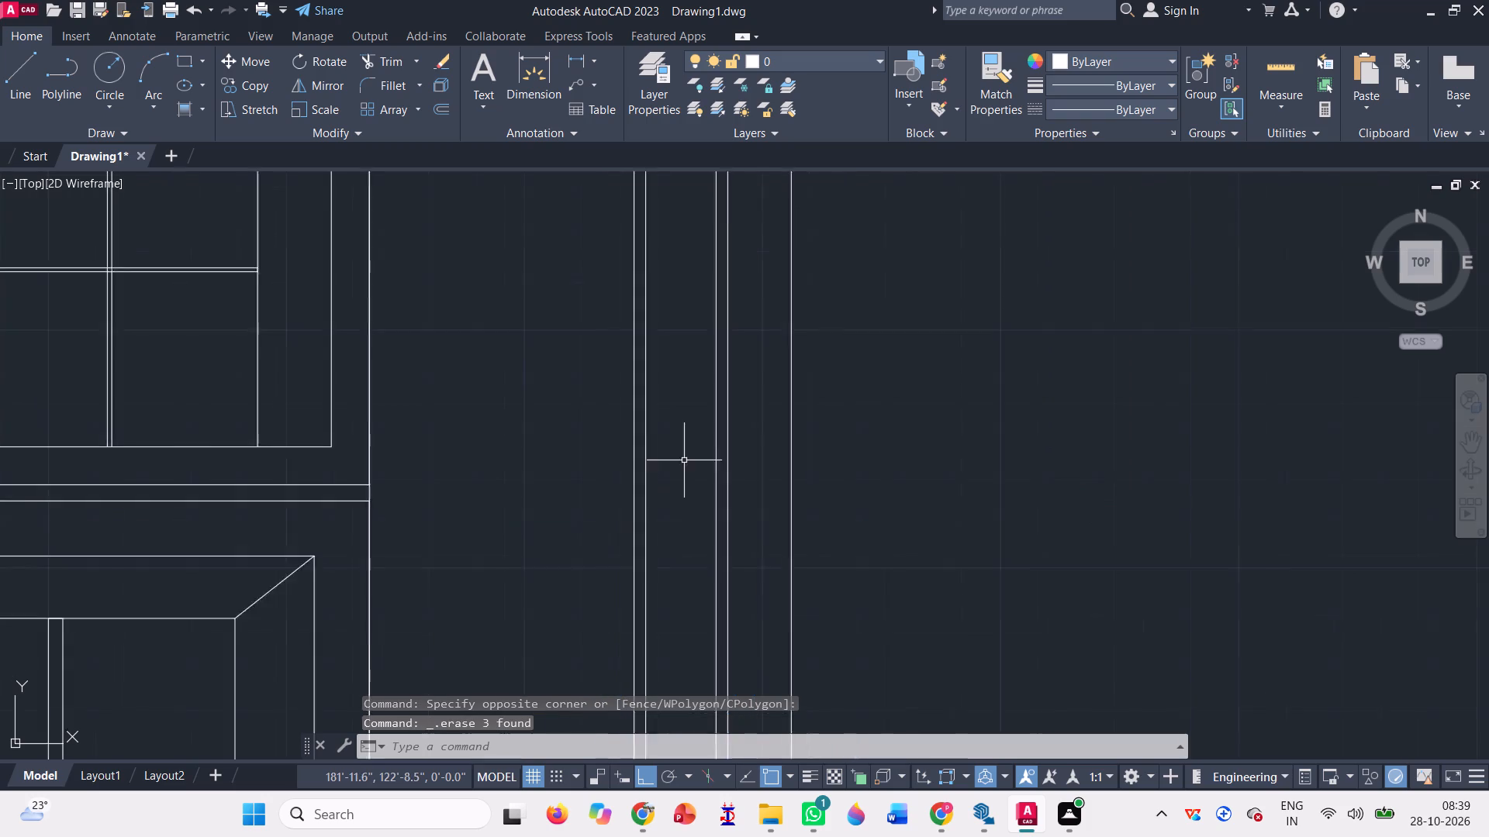
Draw a horizontal construction line through the top-left corner of the ground floor's left wall panel.
scroll(684, 460, down, 4)
scroll(698, 313, down, 1)
scroll(690, 591, up, 3)
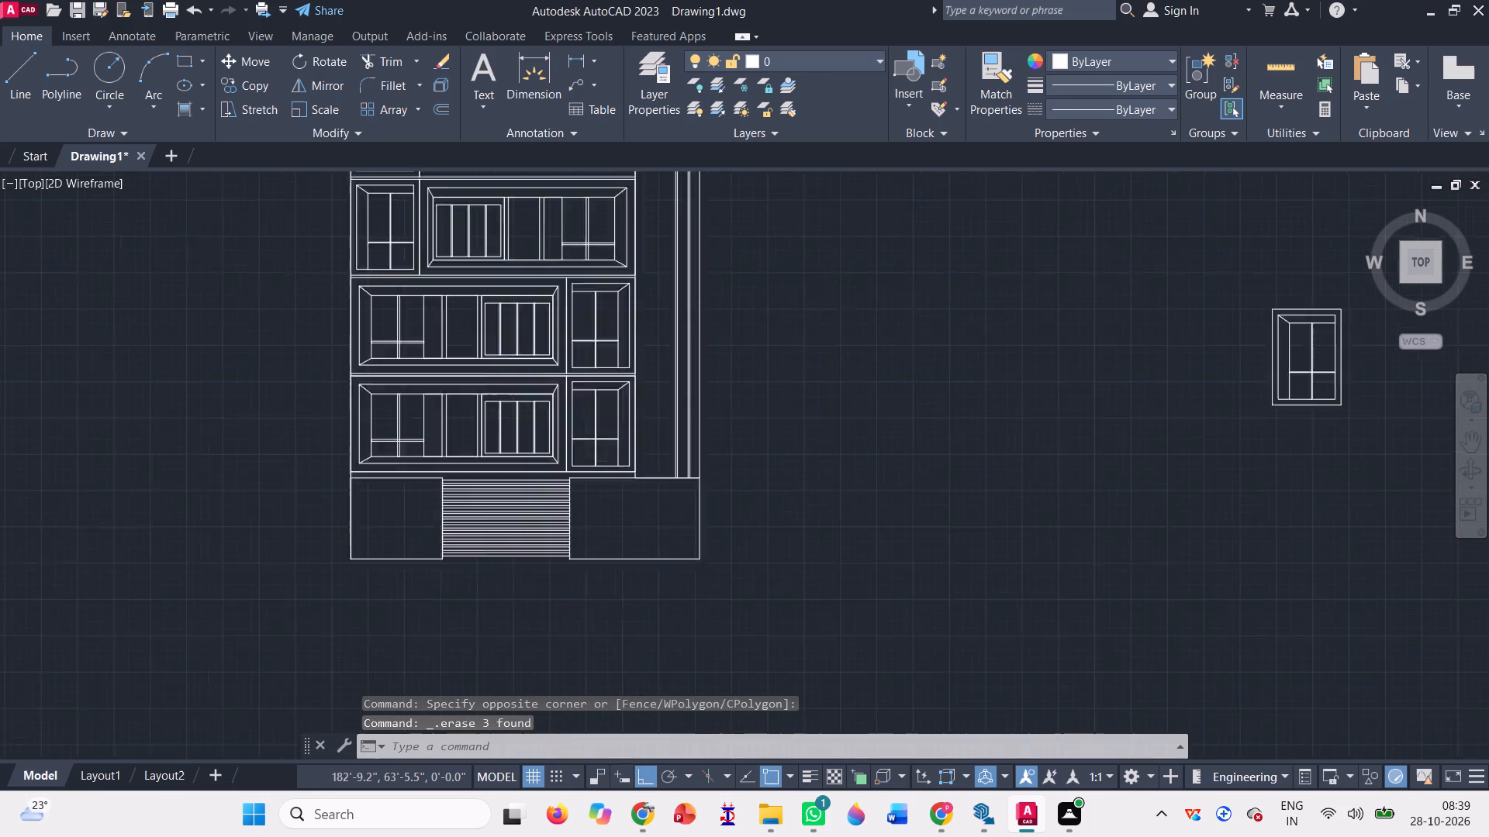
scroll(221, 420, up, 1)
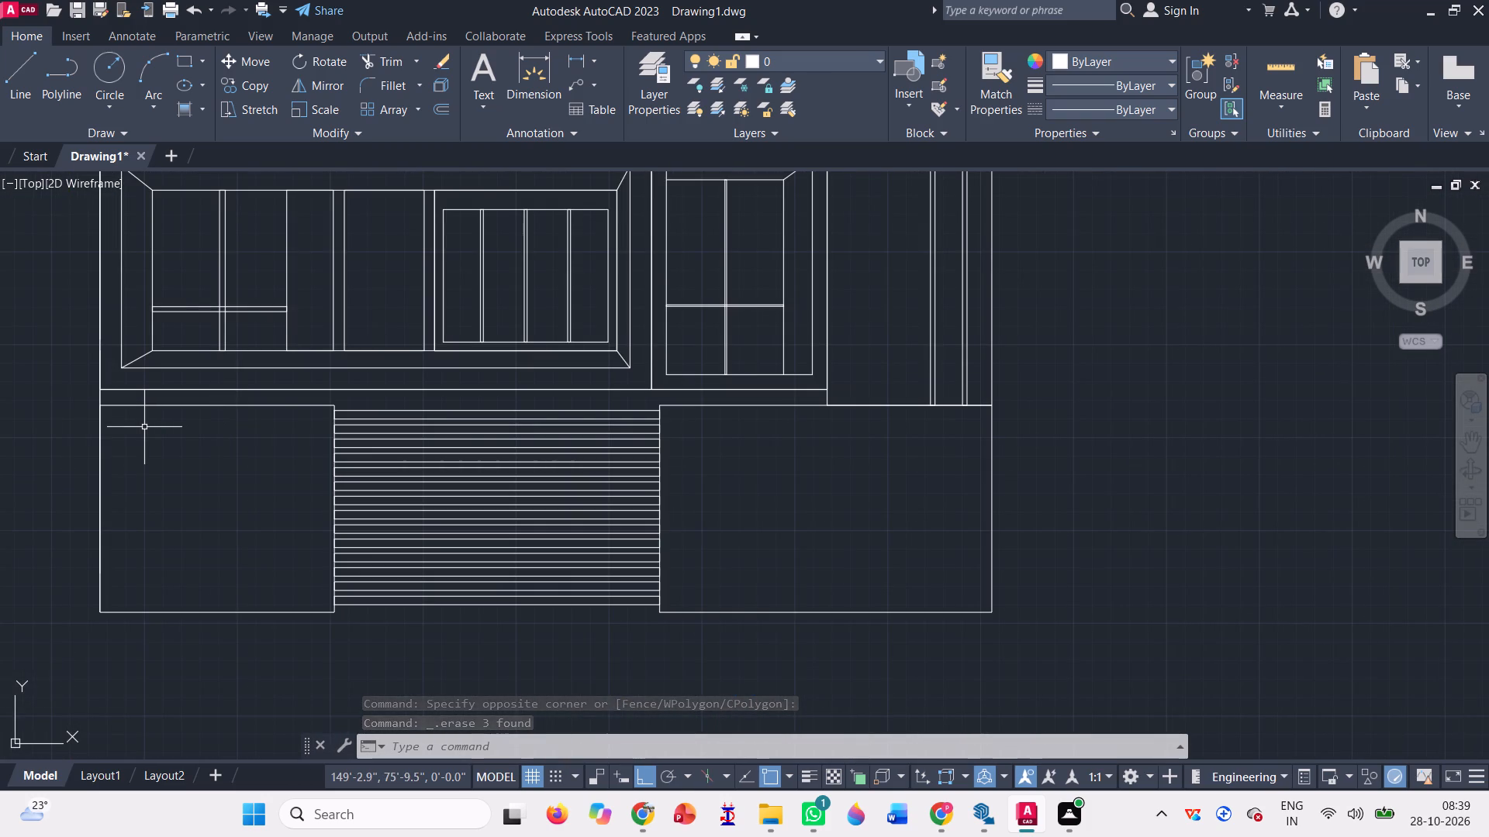
text(xk)
key(BackSpace)
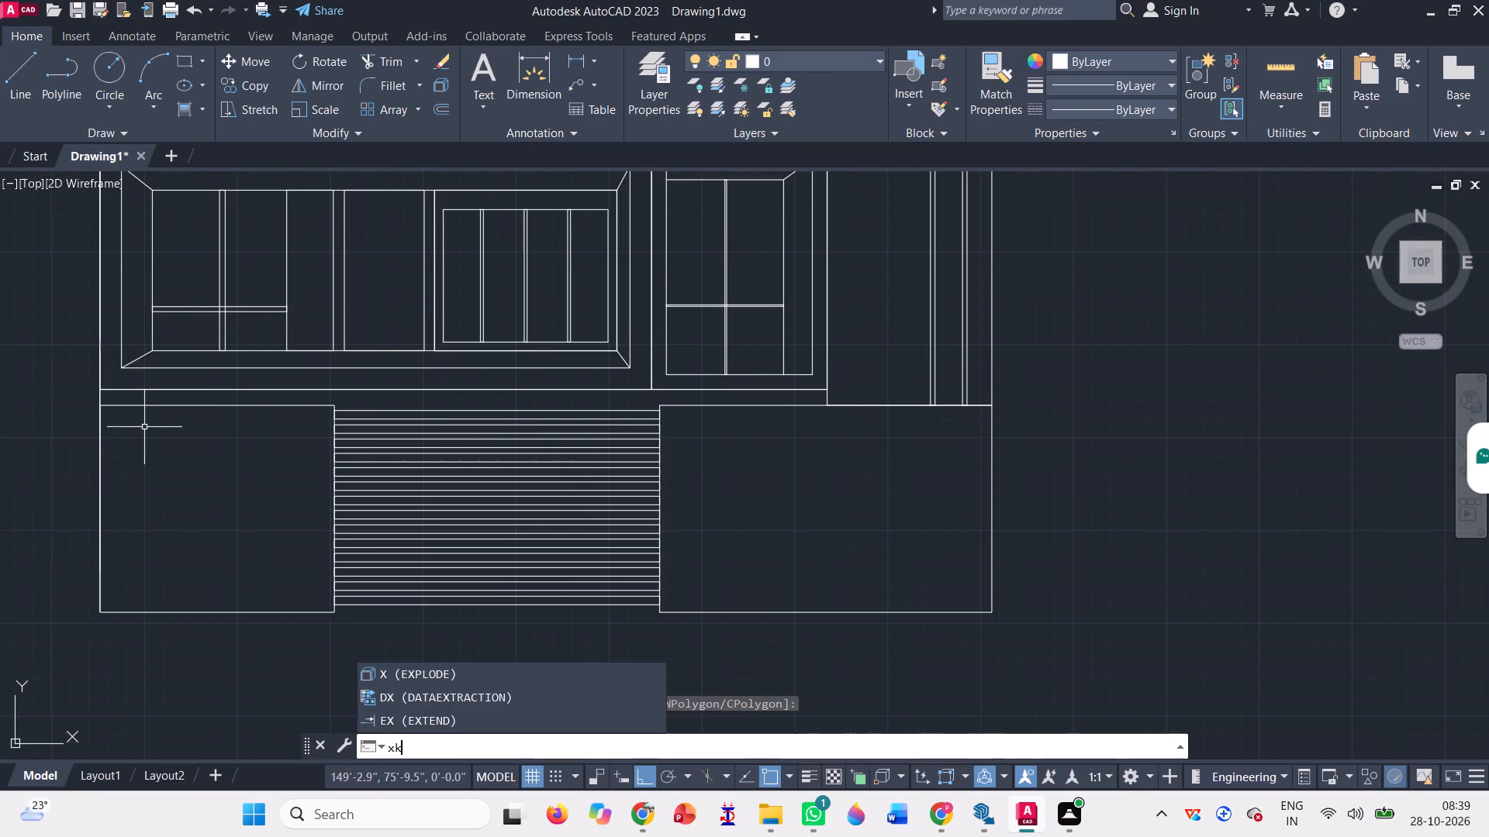
key(l)
key(Return)
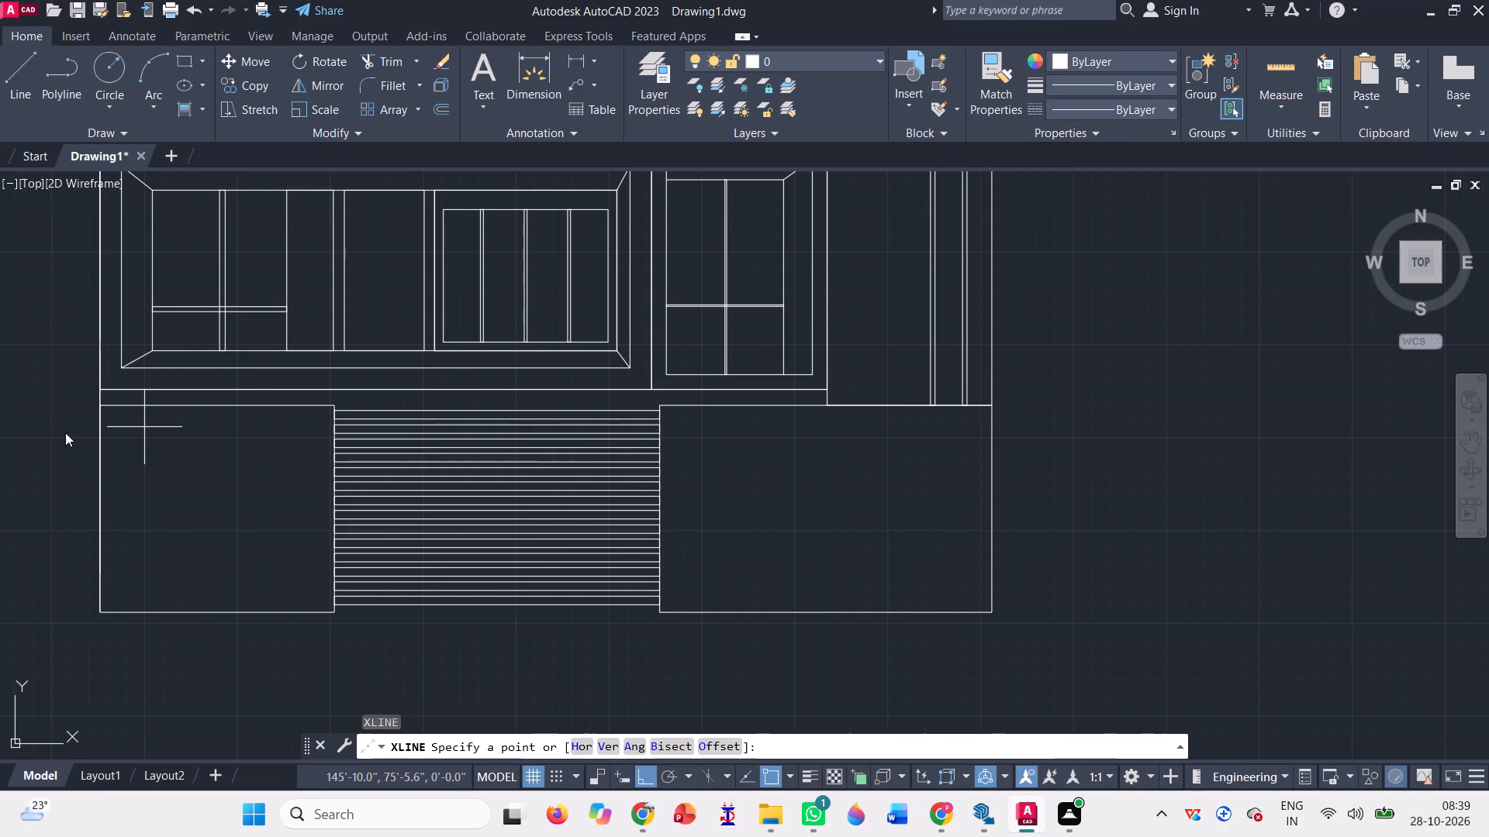
scroll(132, 418, up, 2)
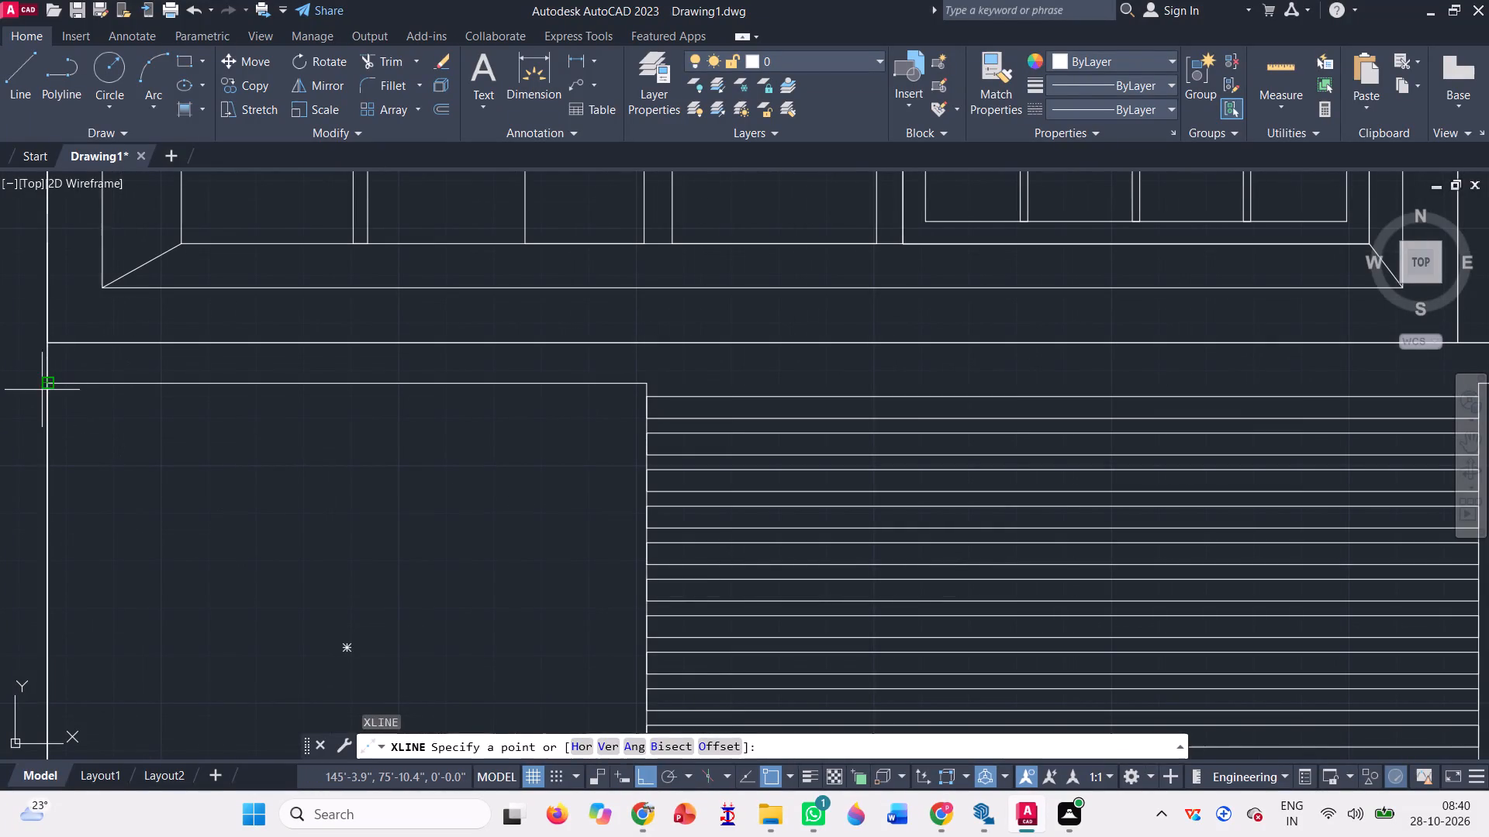
click(50, 383)
click(389, 383)
scroll(493, 567, down, 2)
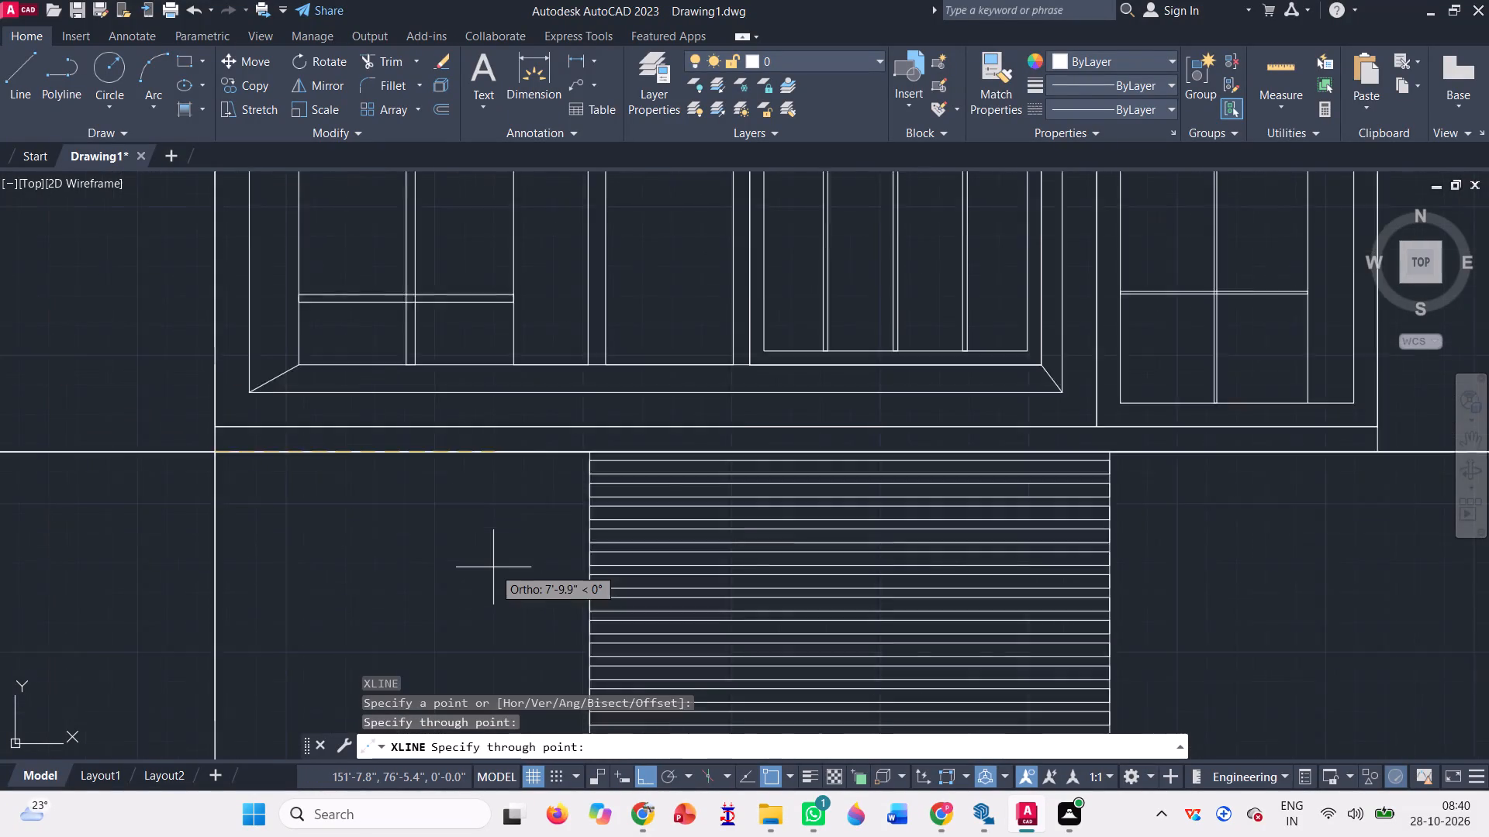
key(space)
Copy the horizontal construction line at the ground floor's top a short distance upward to mark a thin band.
click(281, 534)
click(202, 473)
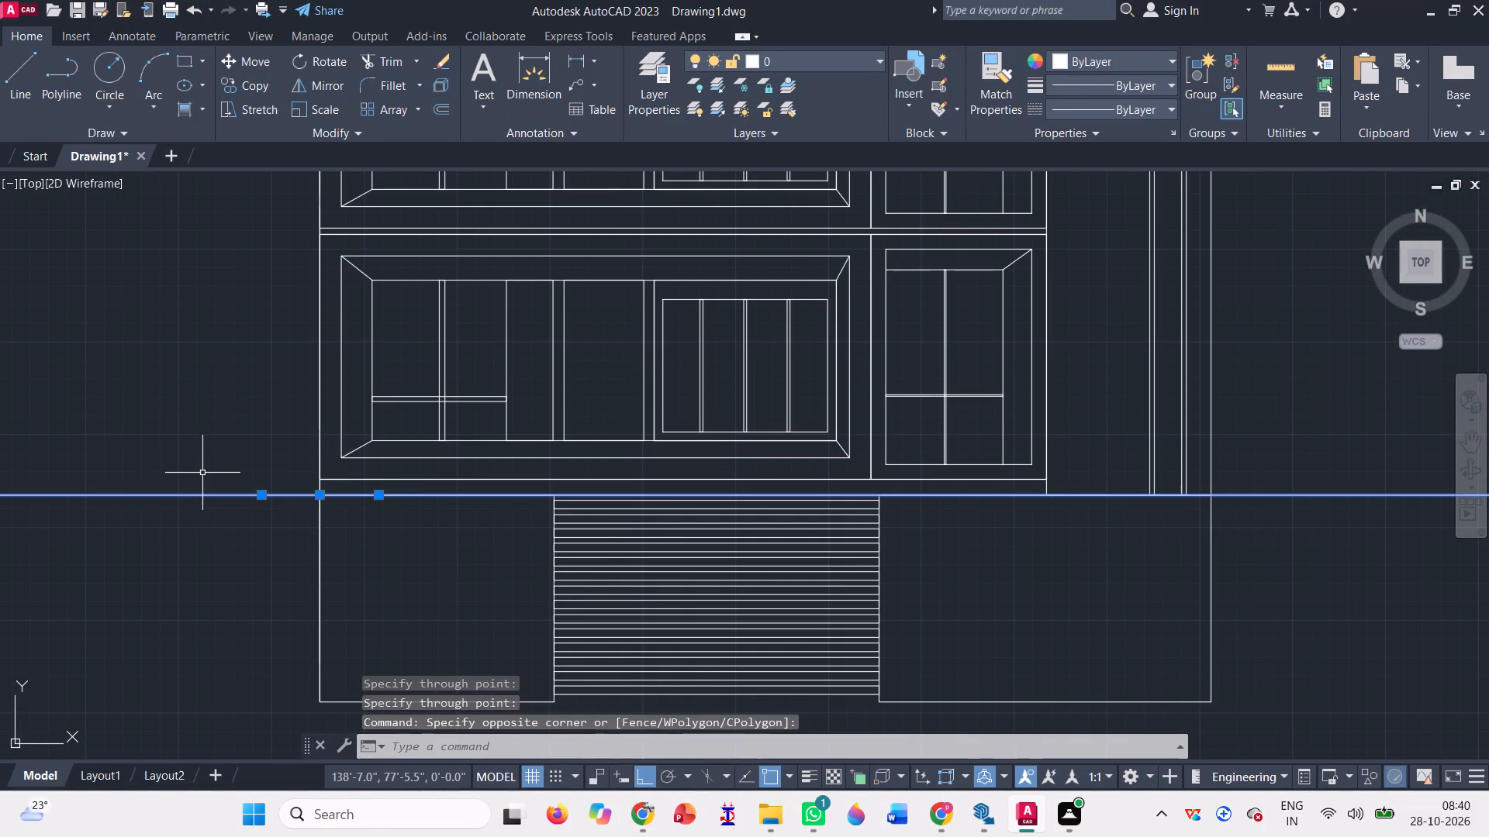
text(co)
key(space)
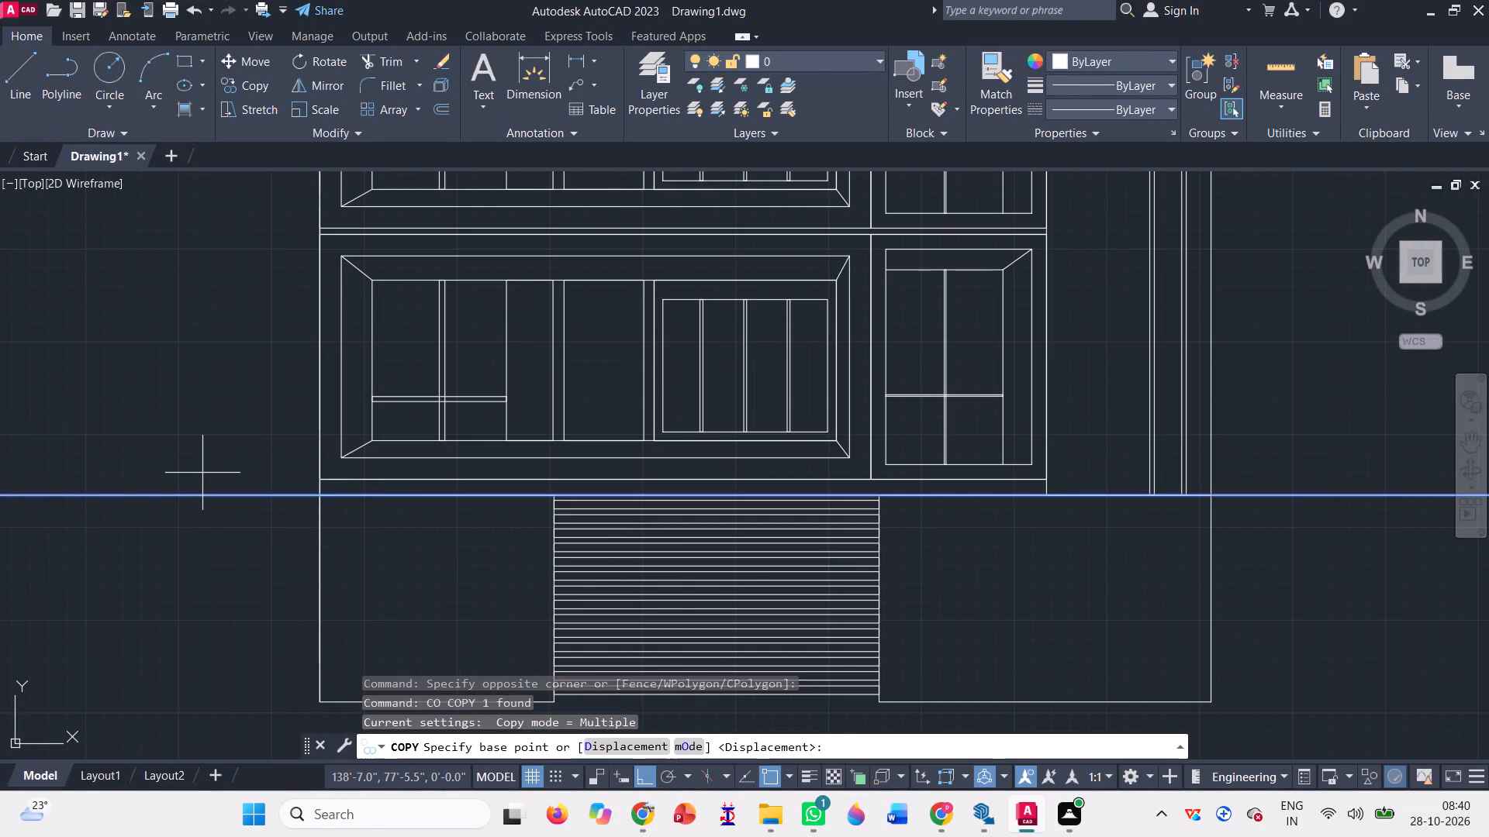
scroll(337, 495, up, 2)
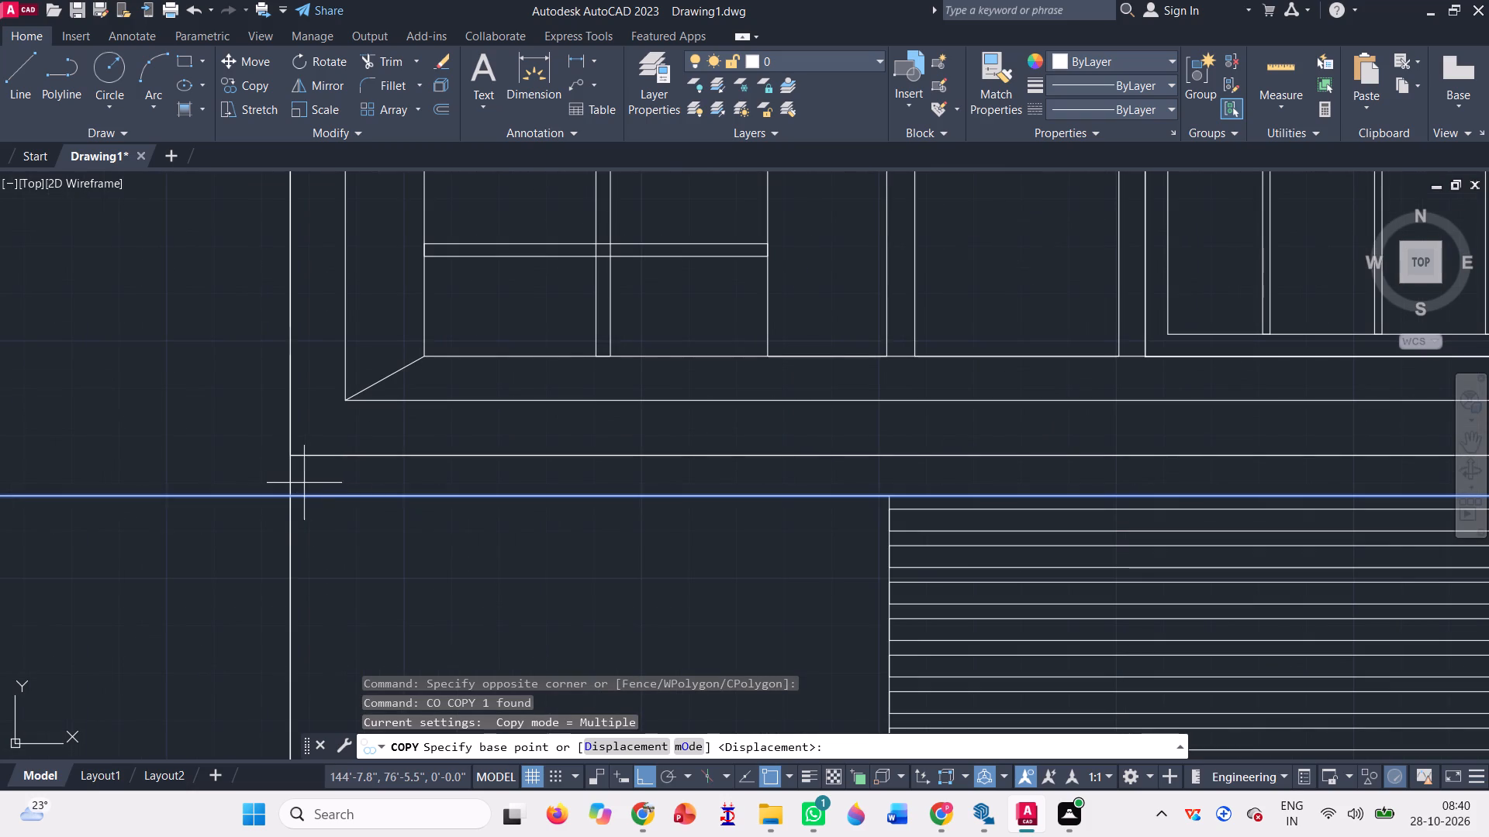
click(288, 498)
scroll(288, 498, up, 2)
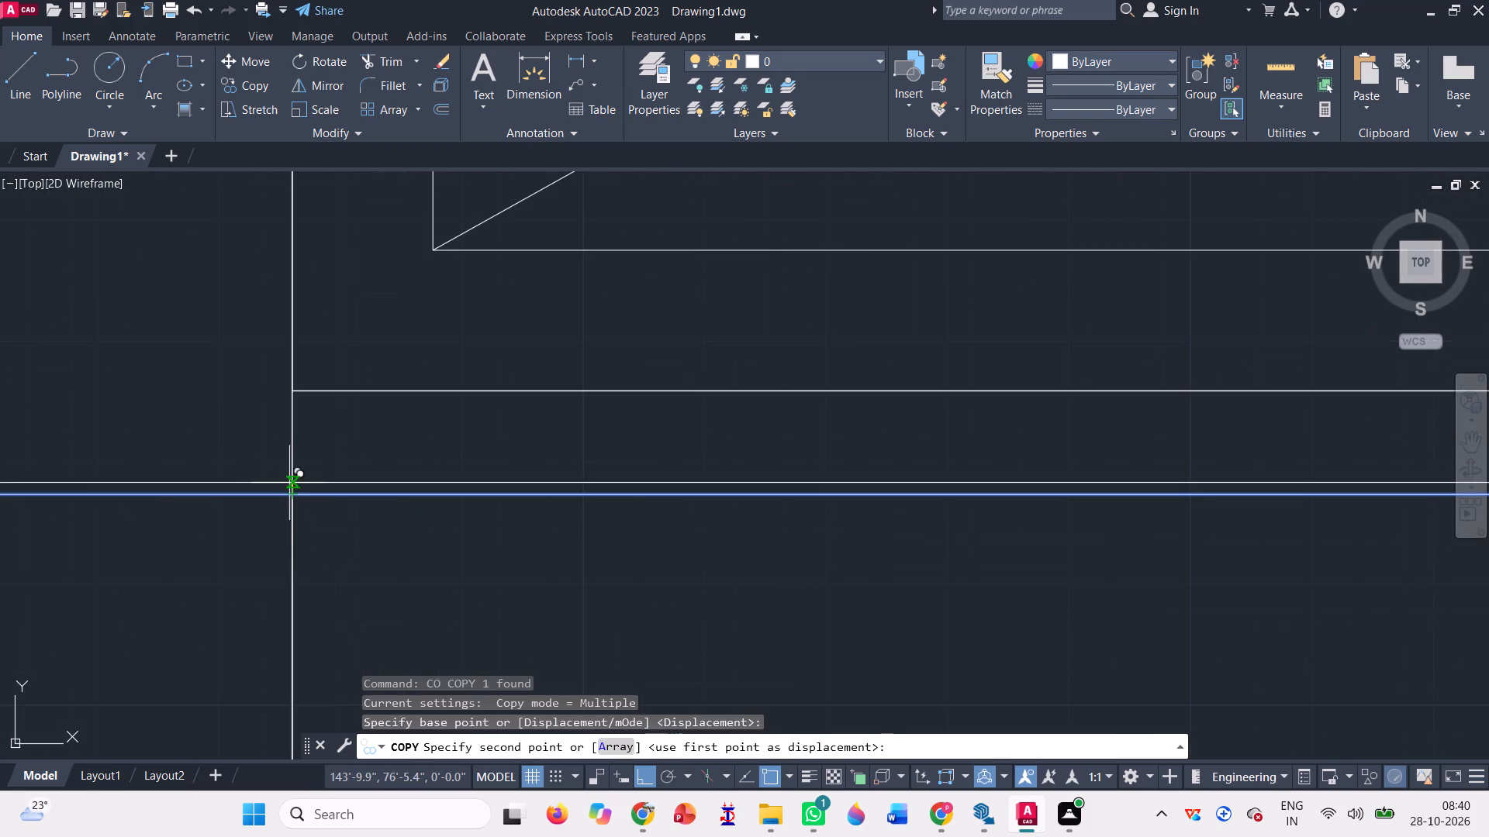
click(289, 470)
scroll(273, 546, down, 1)
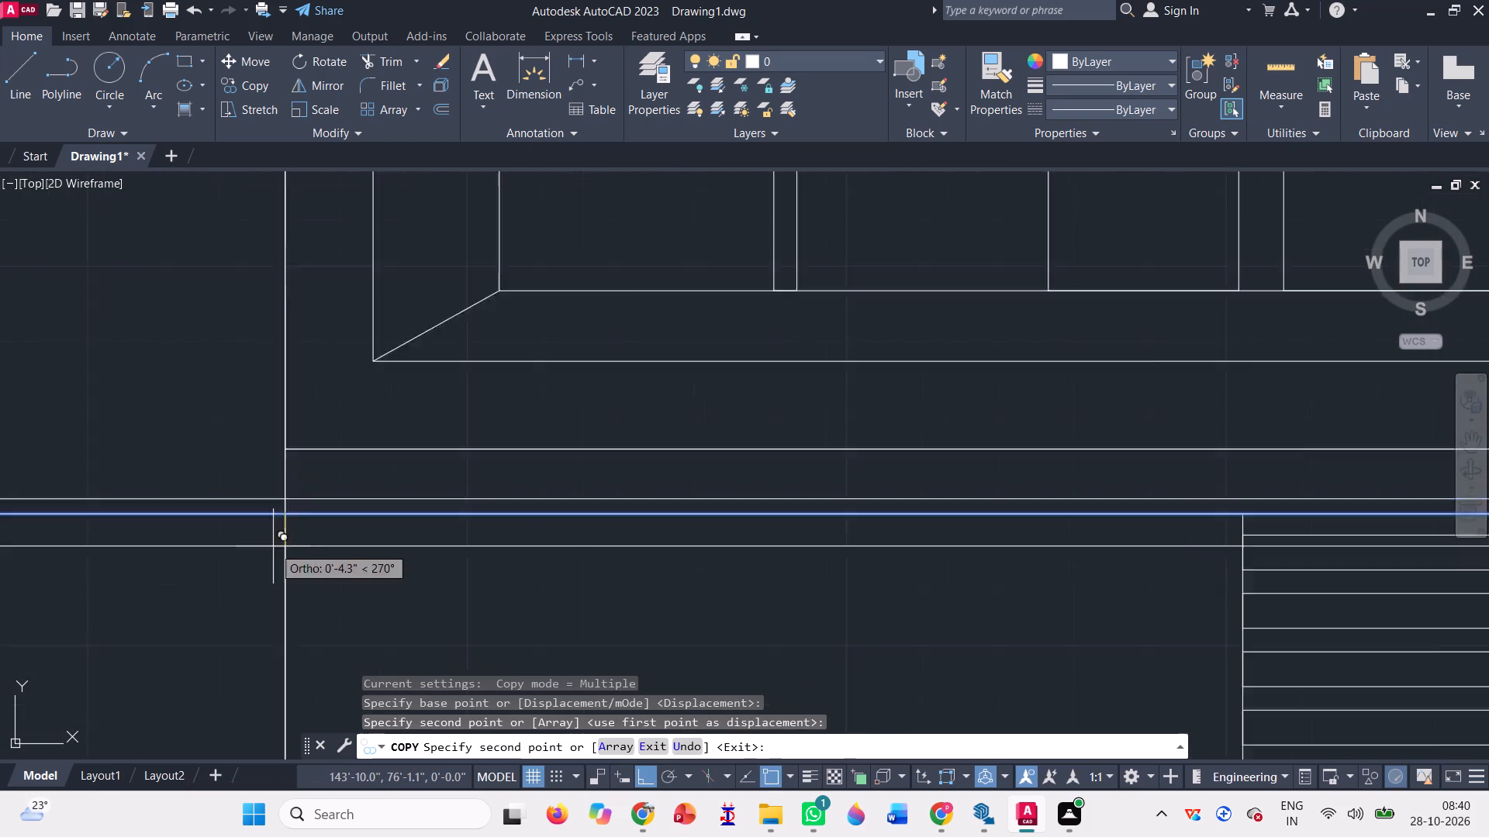
scroll(273, 546, down, 2)
key(space)
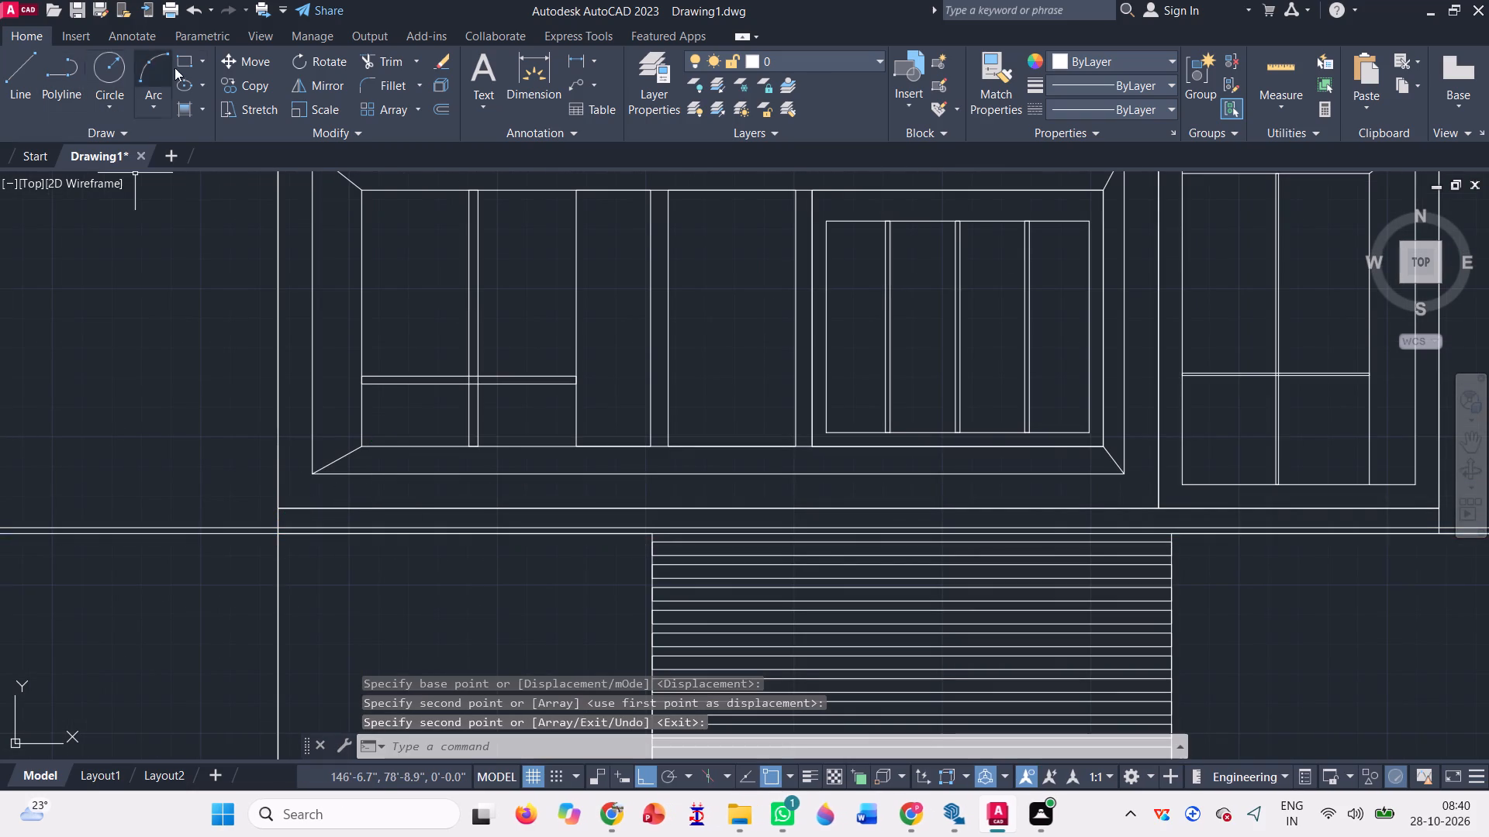
Draw a thin rectangle between the two construction lines above the ground floor's left wall panel, slightly overhanging both its sides.
click(188, 57)
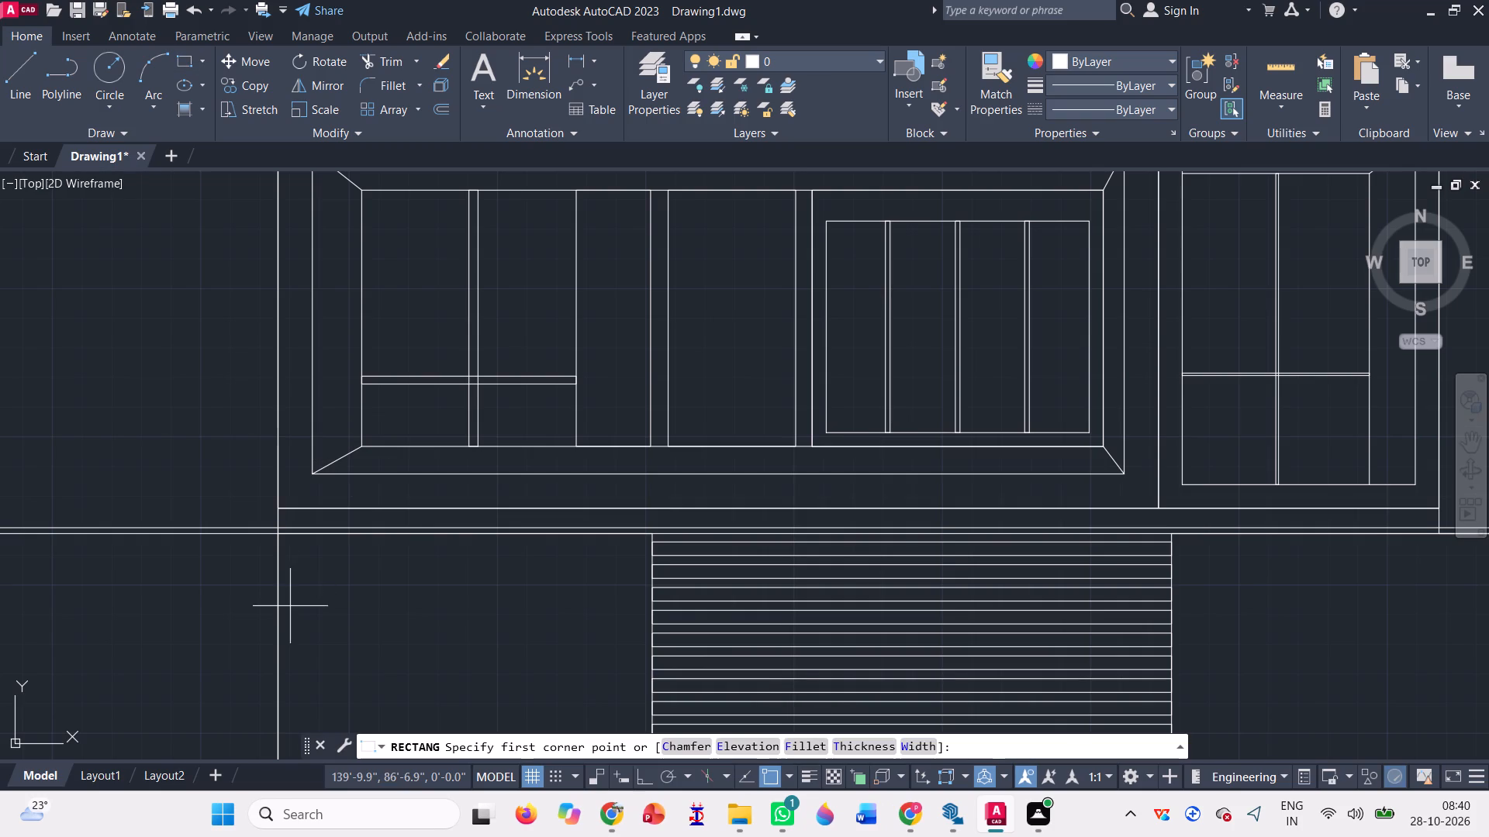
scroll(275, 527, up, 2)
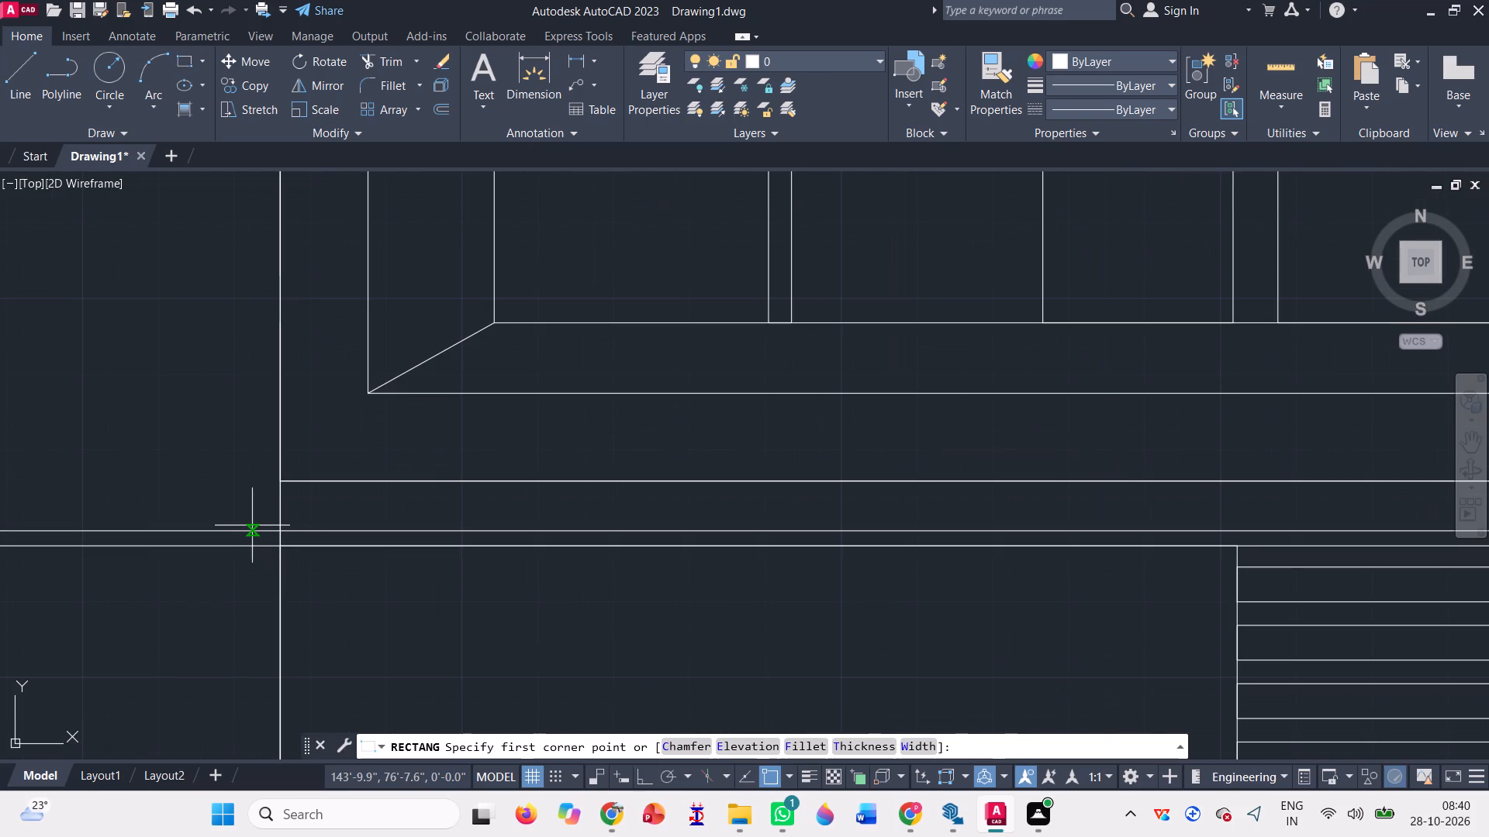
click(257, 532)
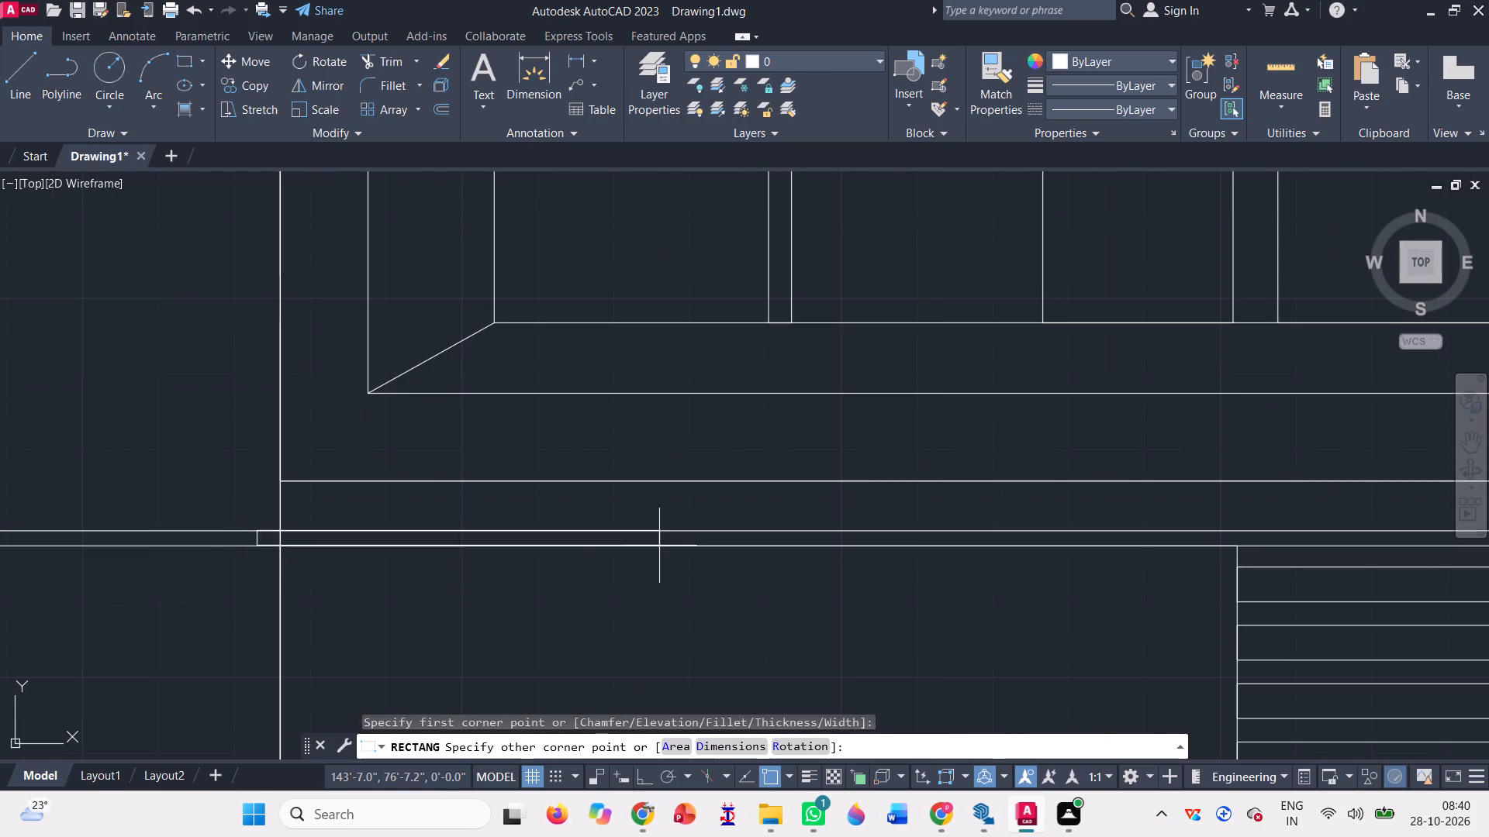
click(1262, 548)
Draw a matching thin rectangle between the construction lines above the ground floor's right wall panel, slightly overhanging both its sides.
scroll(118, 541, down, 2)
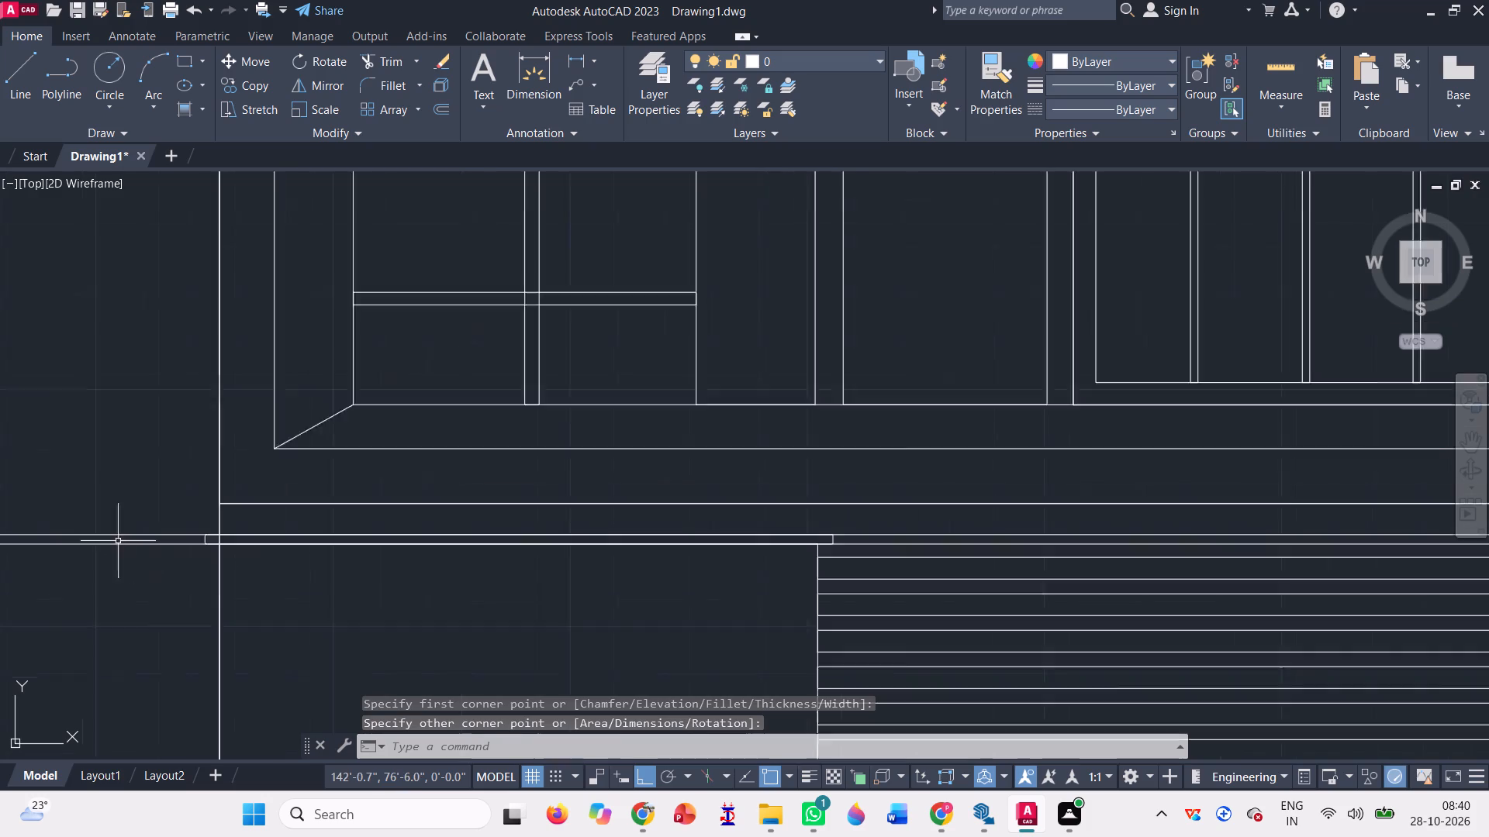
scroll(118, 541, down, 1)
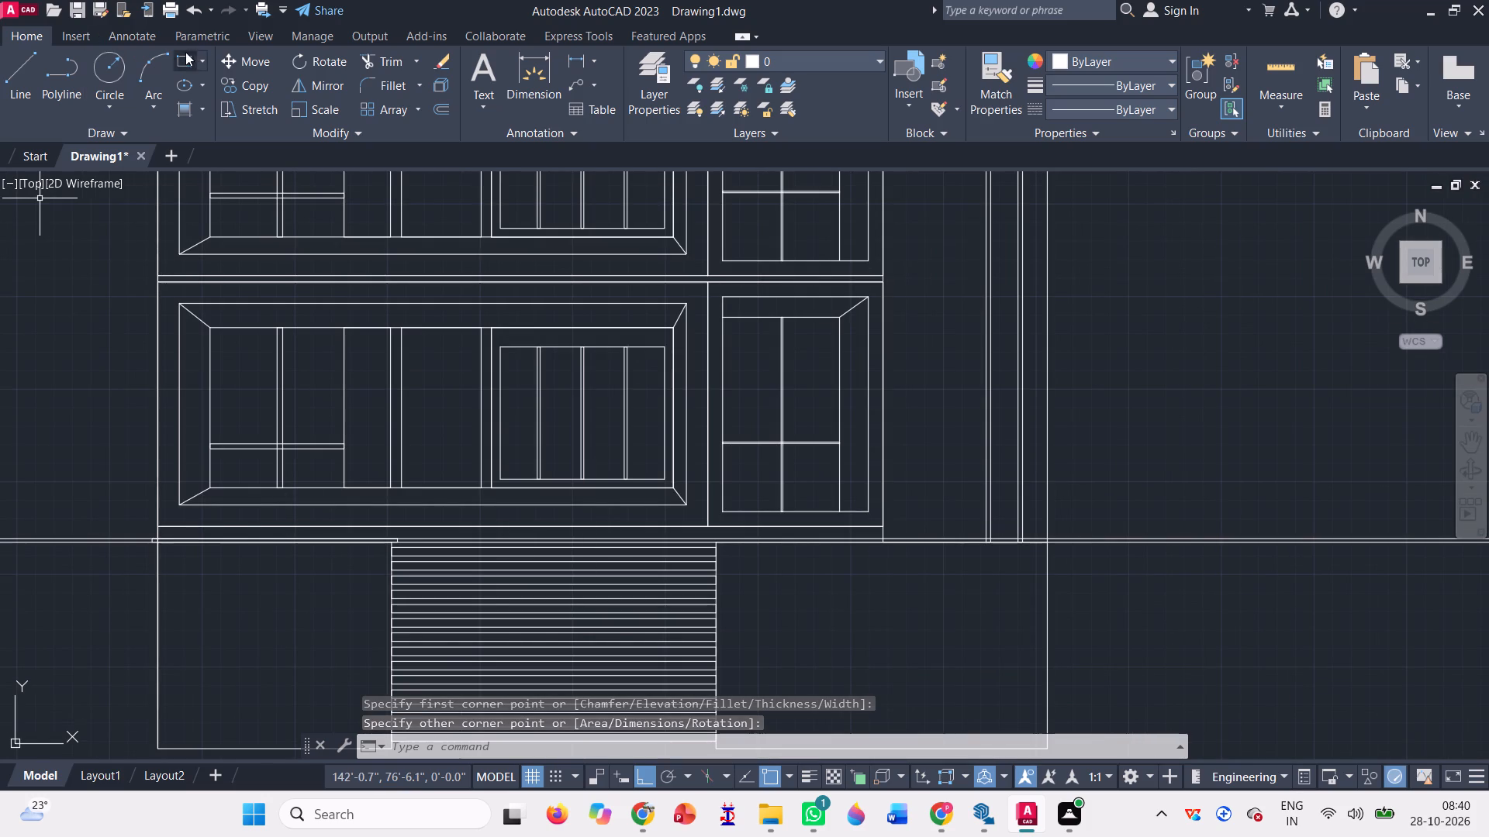
click(181, 55)
scroll(811, 545, up, 2)
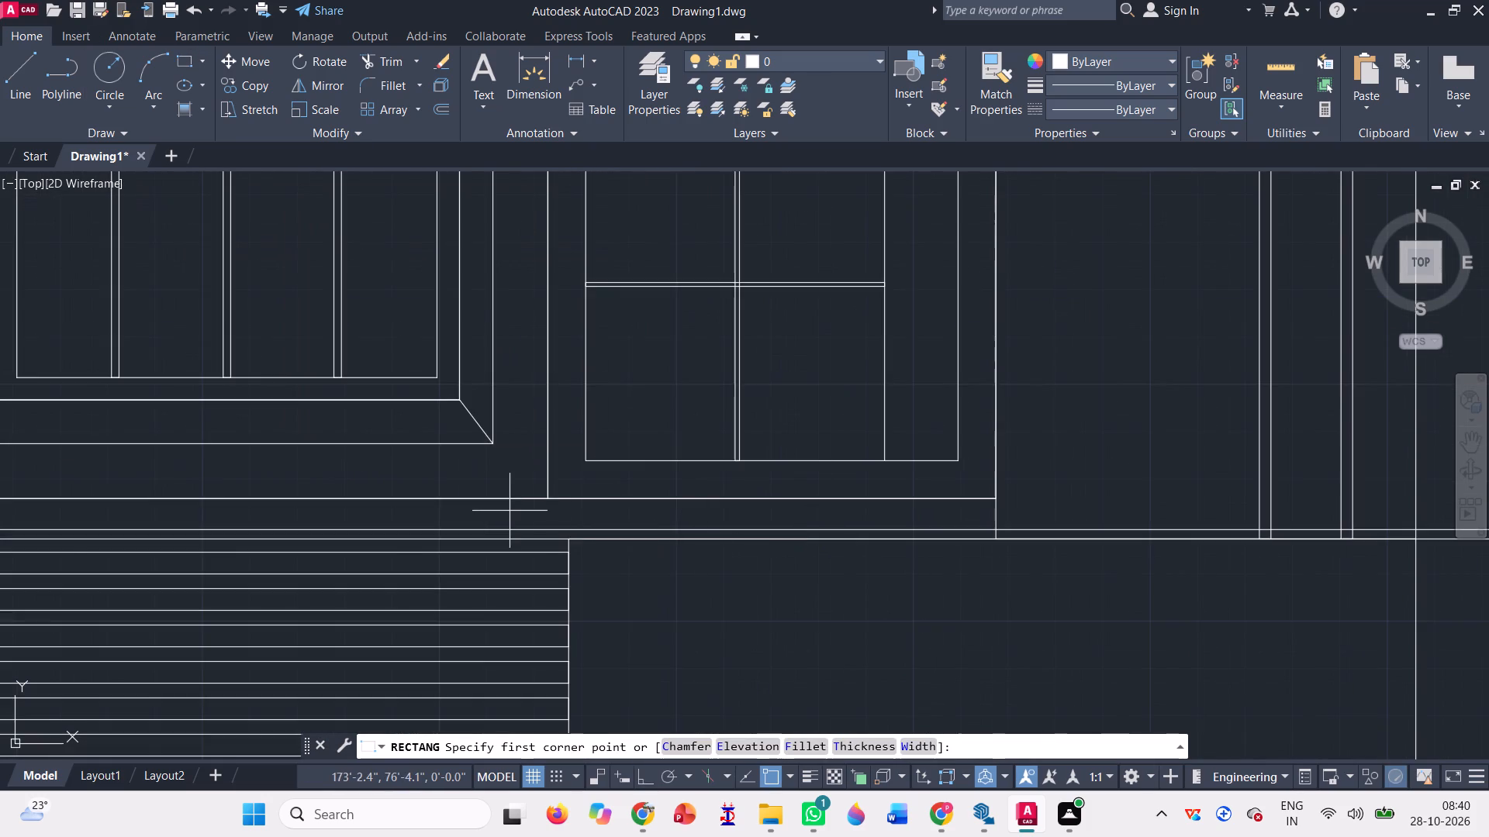
scroll(510, 510, up, 1)
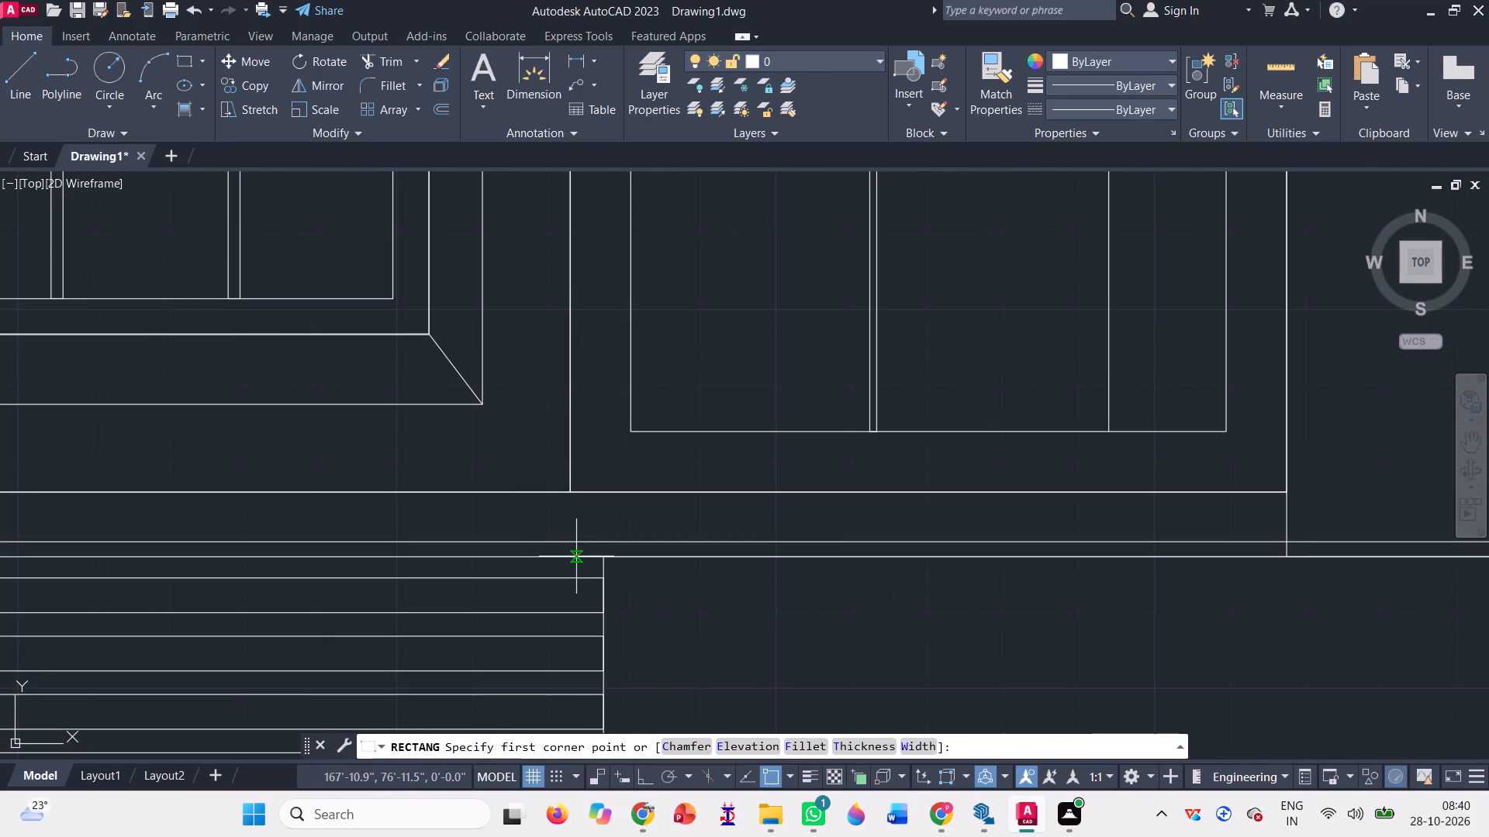
click(577, 556)
scroll(489, 571, down, 2)
scroll(1090, 561, up, 1)
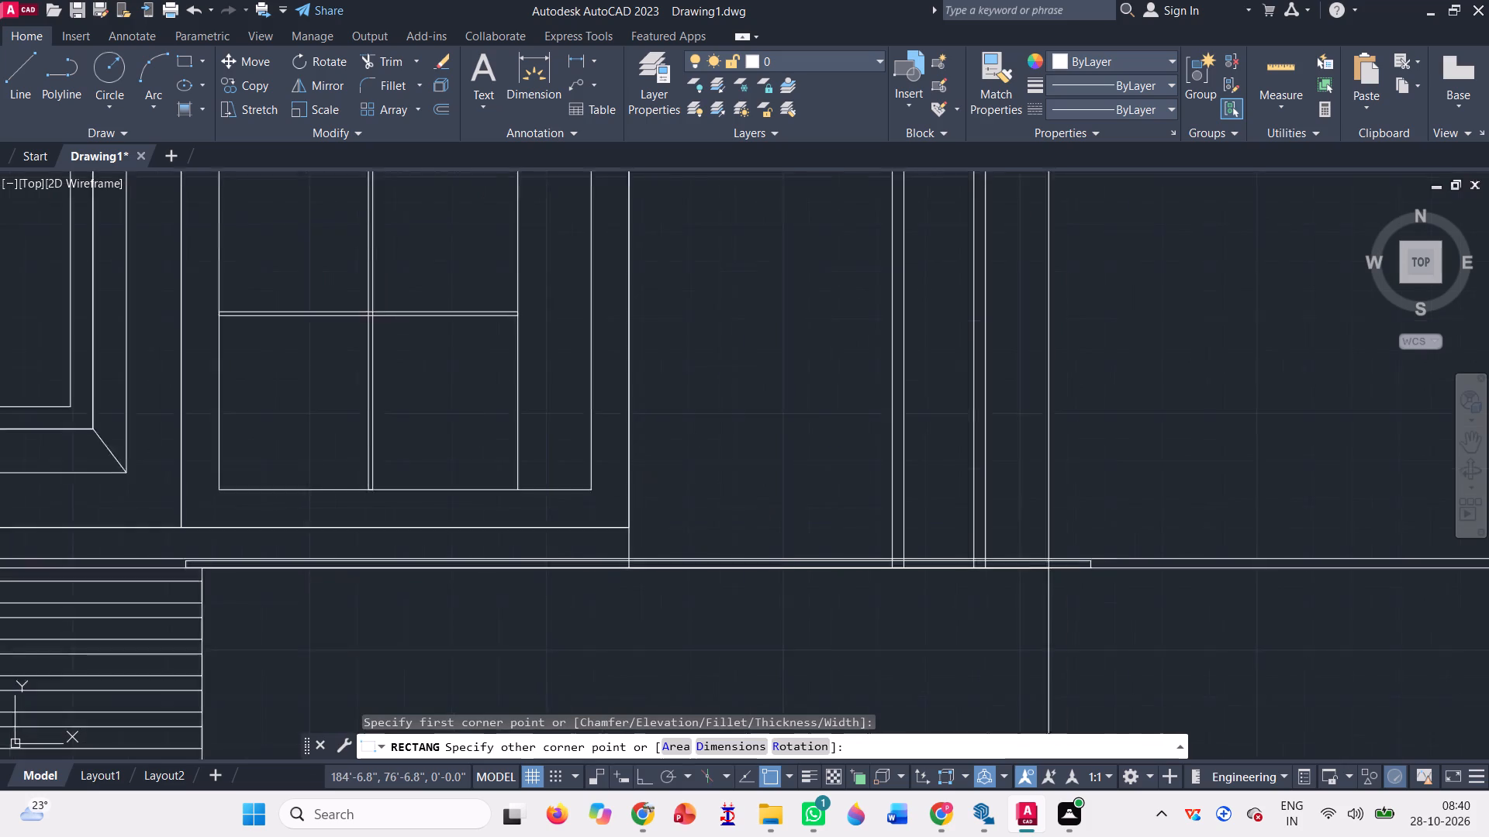
scroll(1090, 561, up, 2)
click(1029, 558)
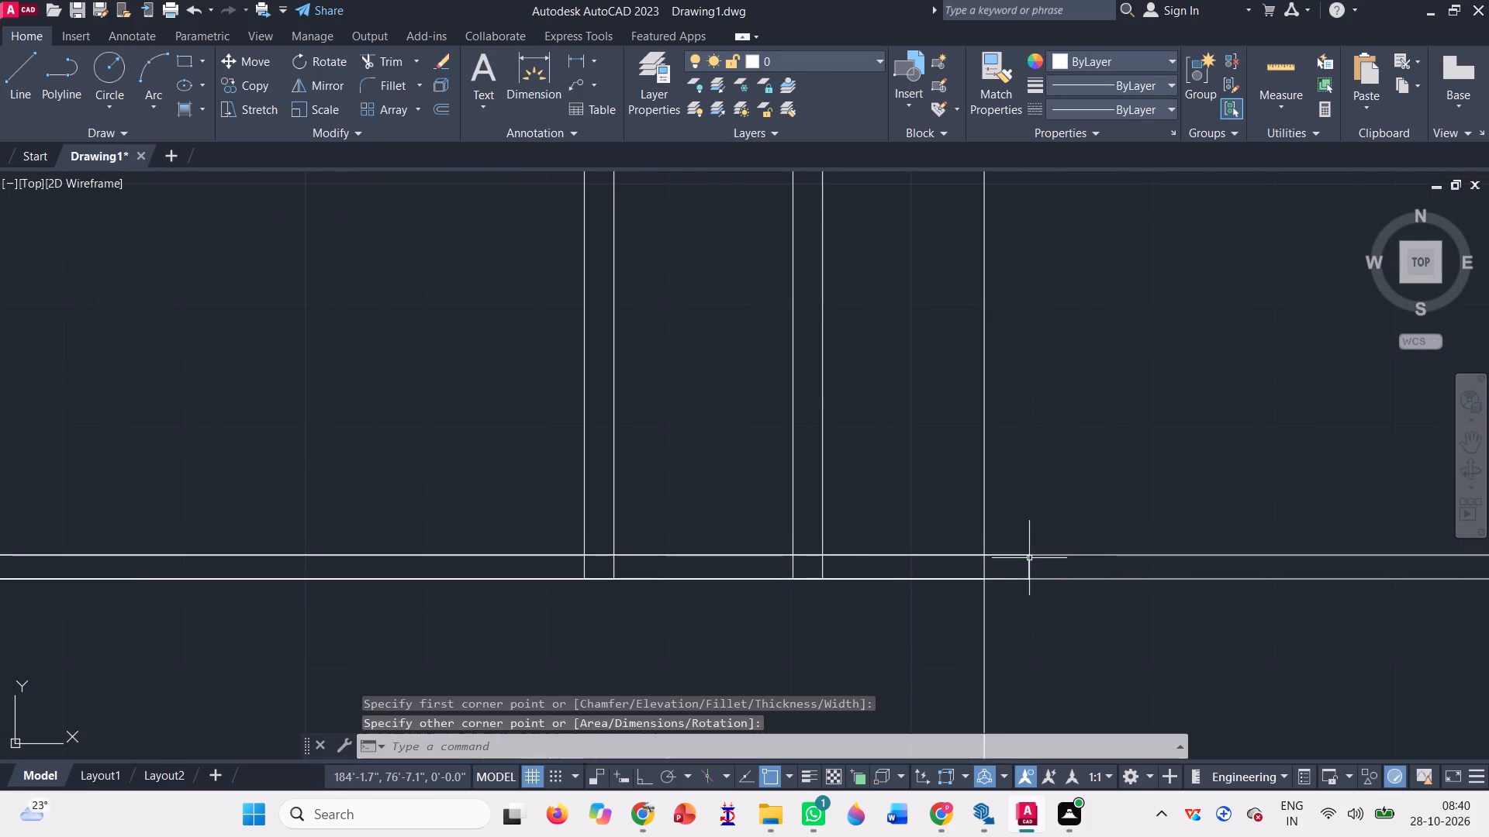
Delete the two horizontal construction lines at the top of the ground floor.
scroll(1014, 622, down, 3)
click(1138, 627)
click(1100, 564)
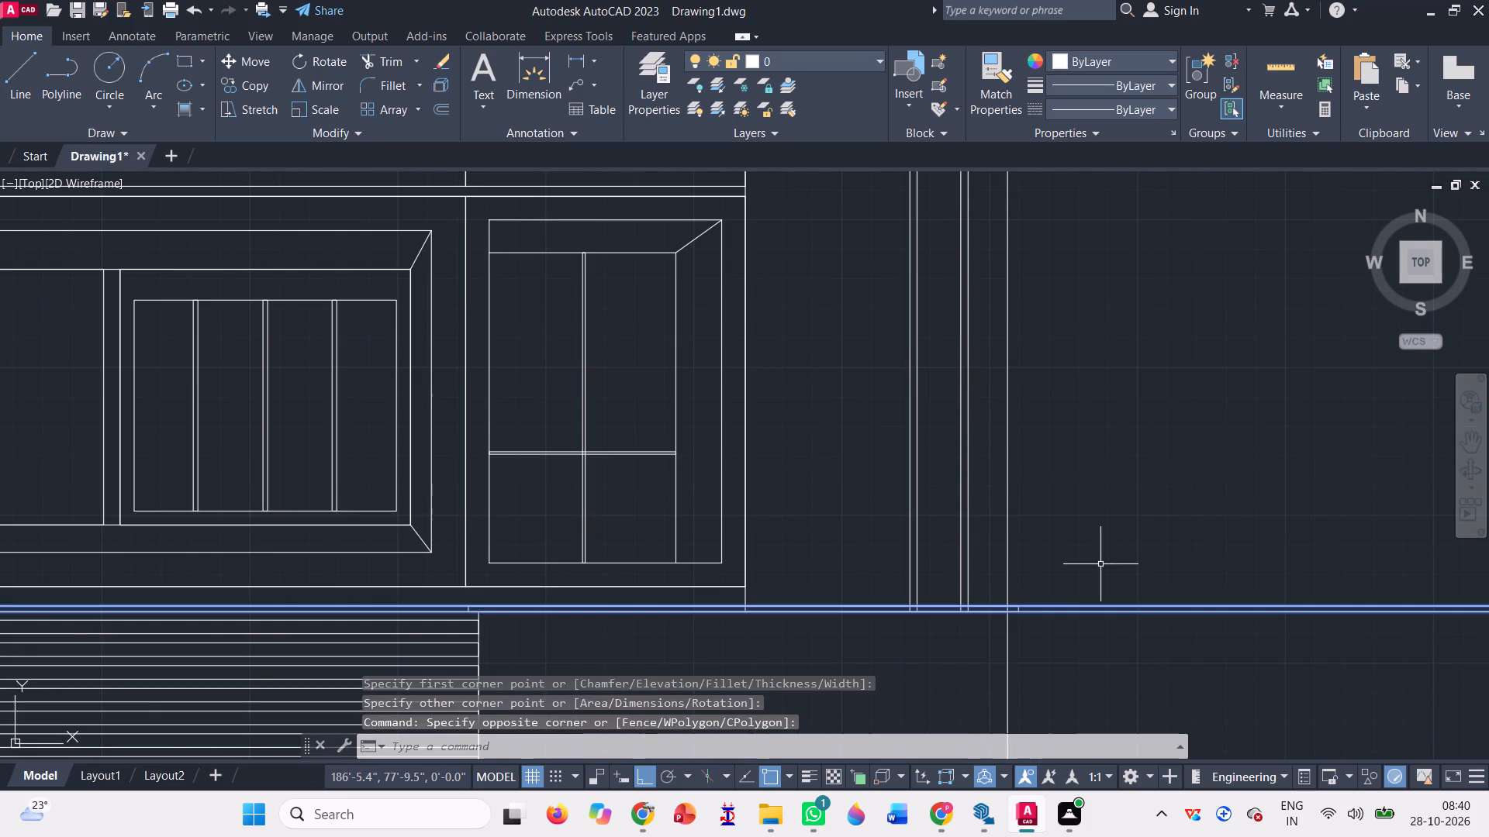
key(Delete)
Trim the building's left outer wall line where it crosses inside the left thin band rectangle.
scroll(1100, 564, down, 2)
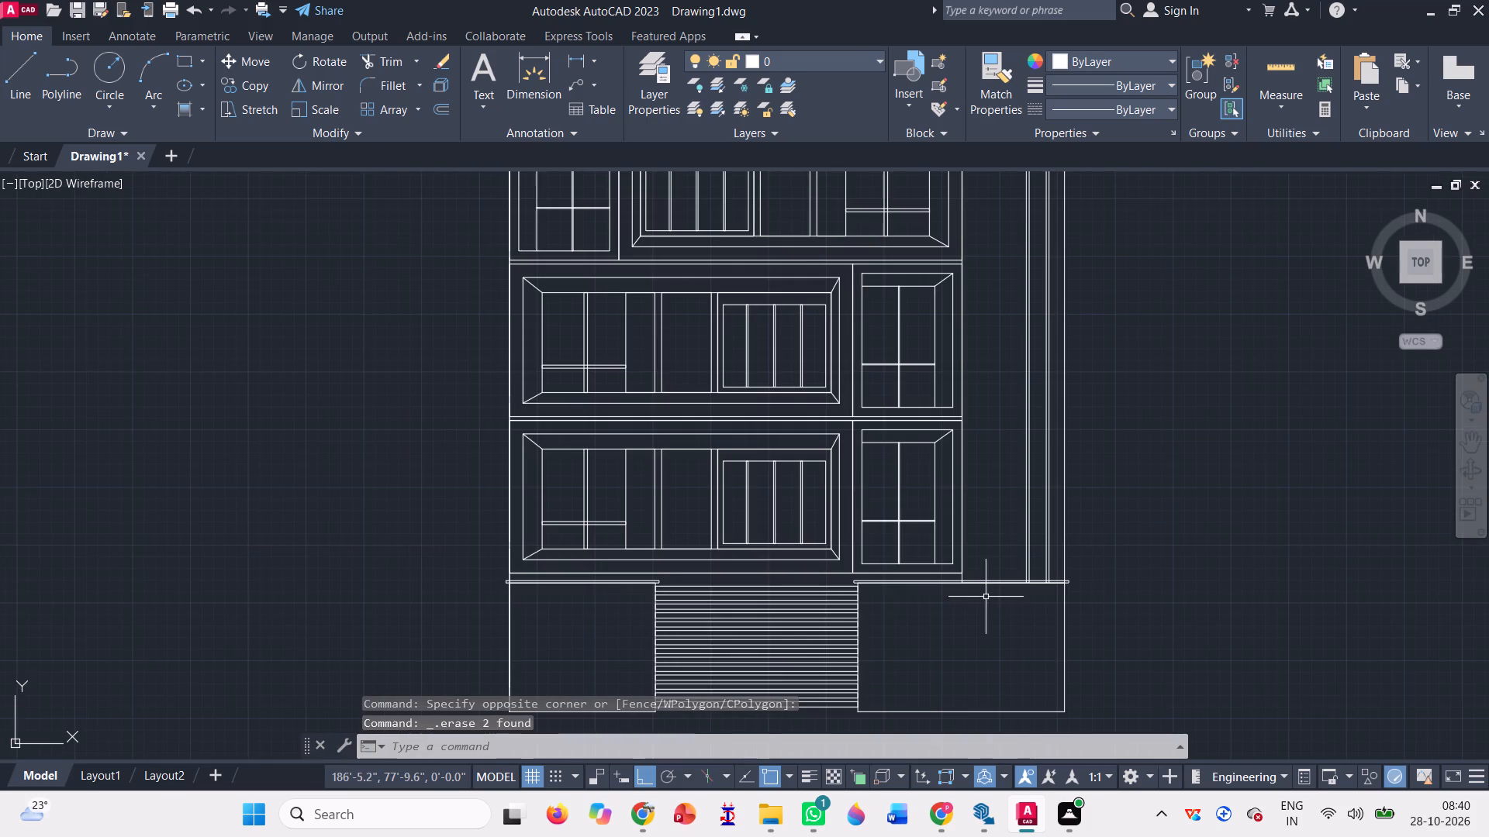
click(390, 53)
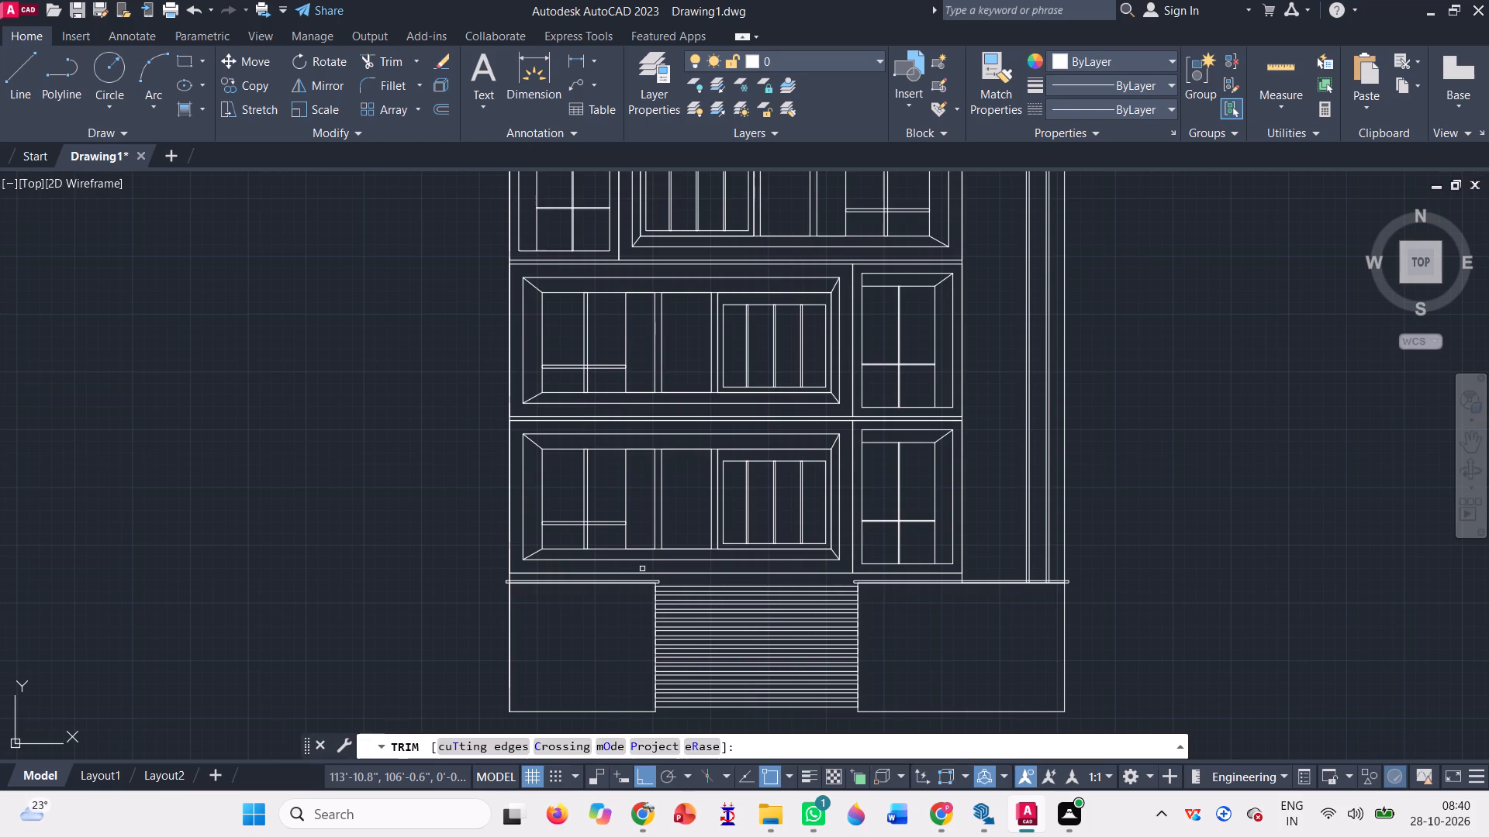
scroll(499, 602, up, 3)
scroll(551, 528, up, 4)
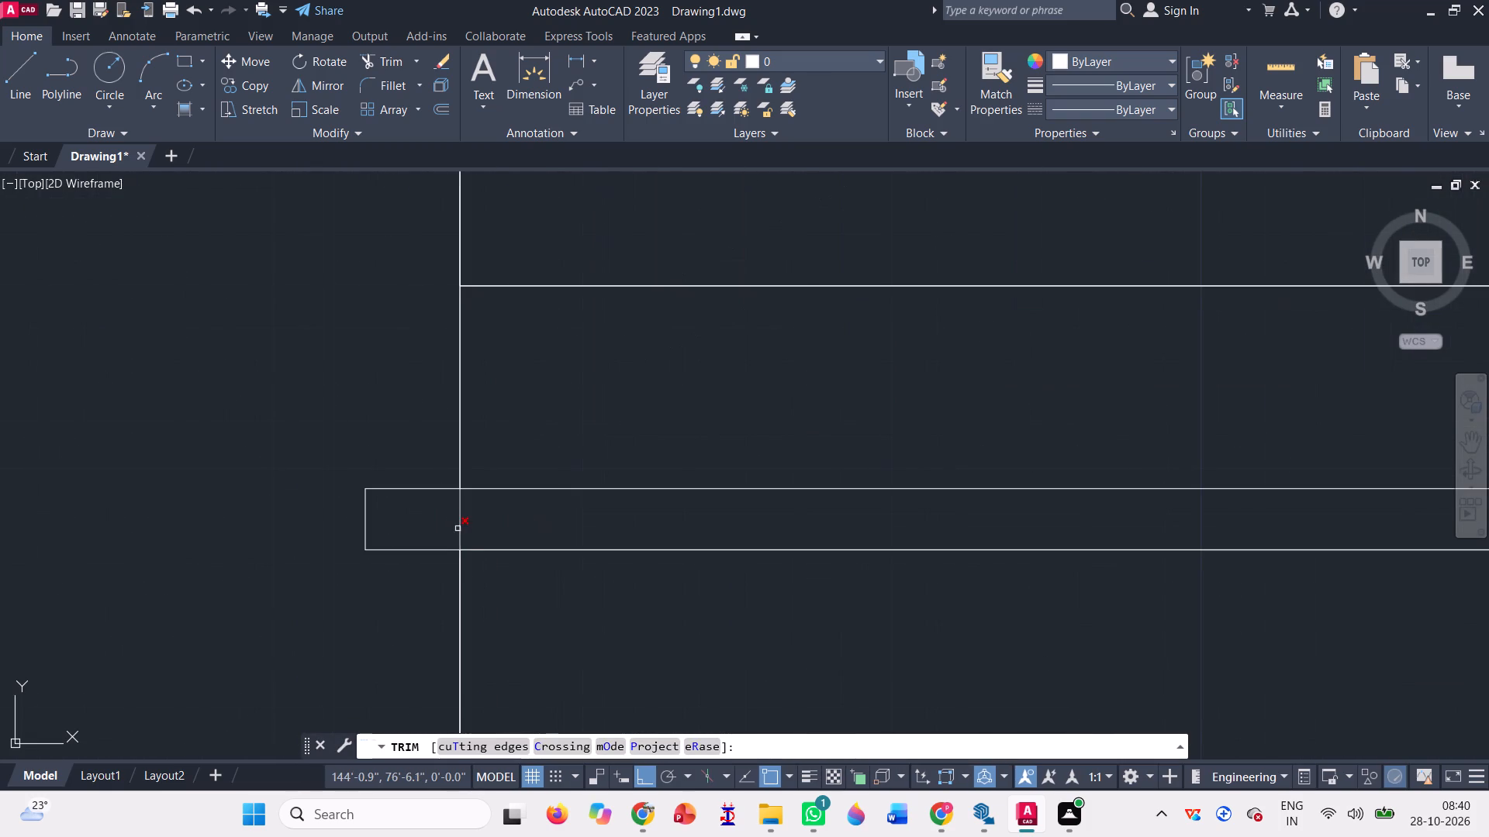
click(445, 519)
click(504, 524)
Trim the storey's right edge and the side strip's vertical lines where they cross inside the right thin band rectangle.
scroll(356, 520, down, 3)
scroll(259, 510, down, 2)
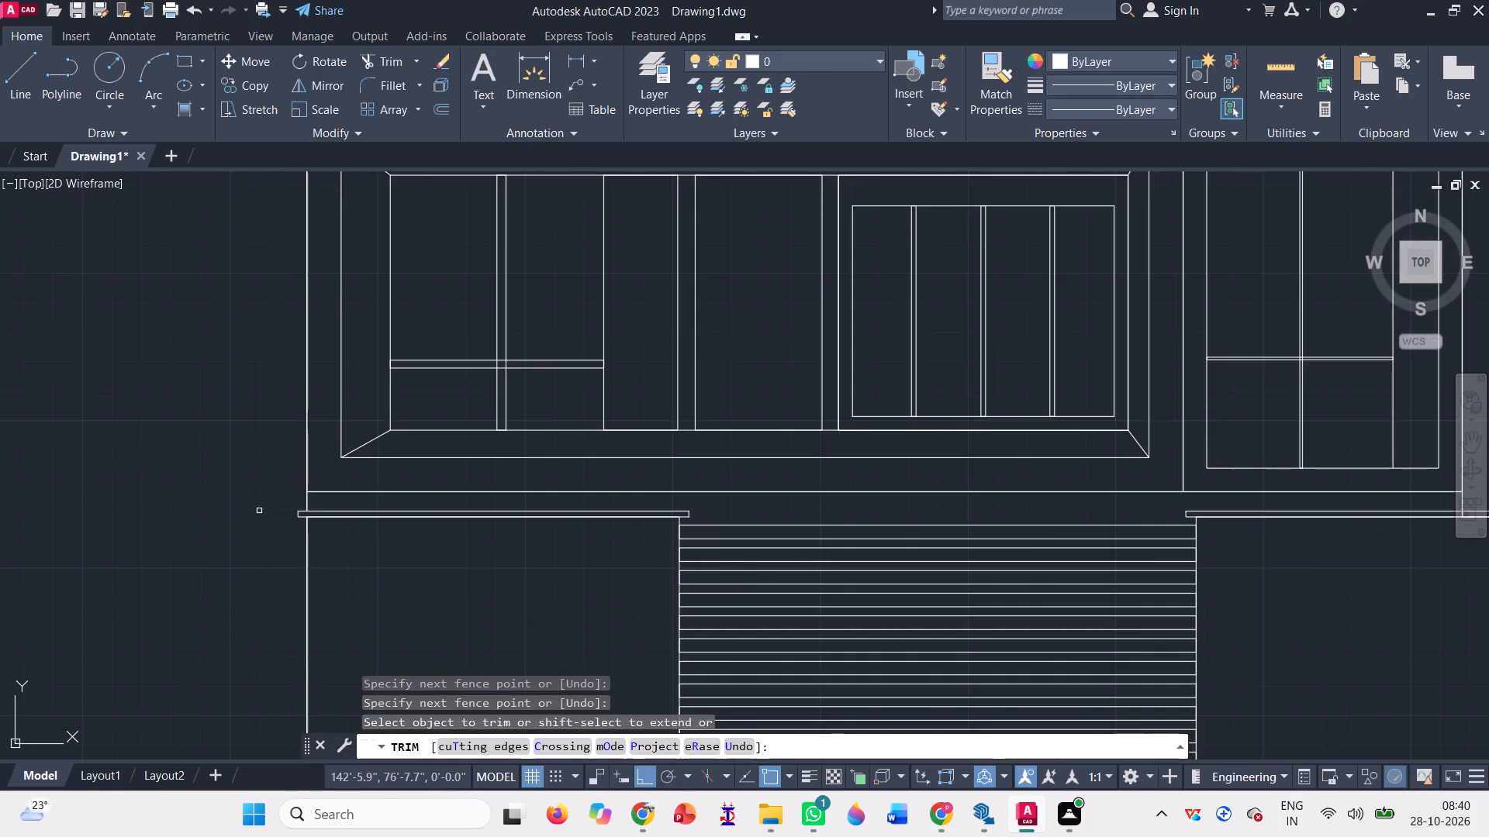
scroll(259, 510, down, 1)
scroll(1142, 491, up, 2)
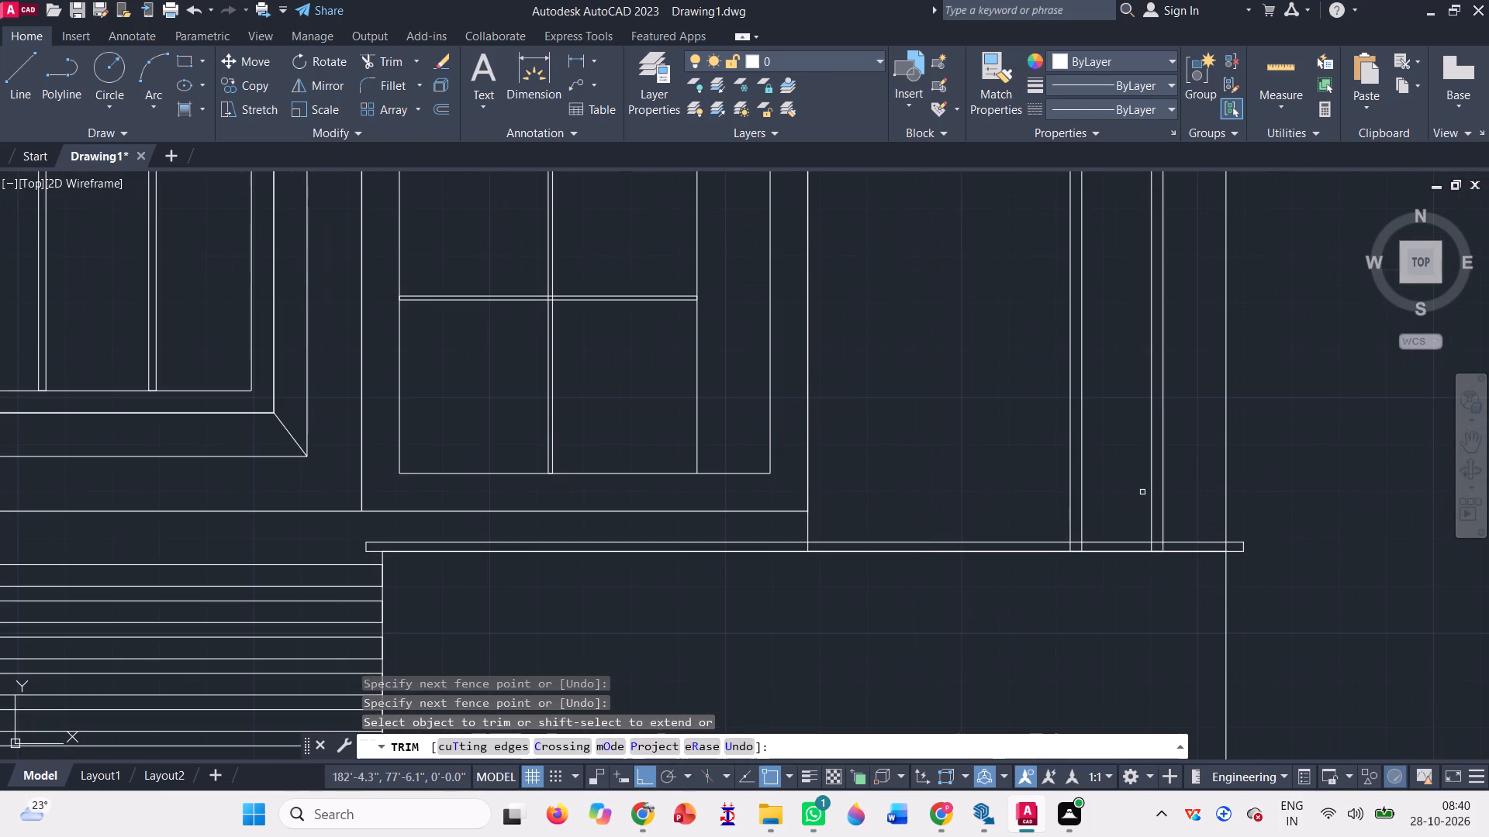
scroll(794, 549, up, 3)
click(876, 532)
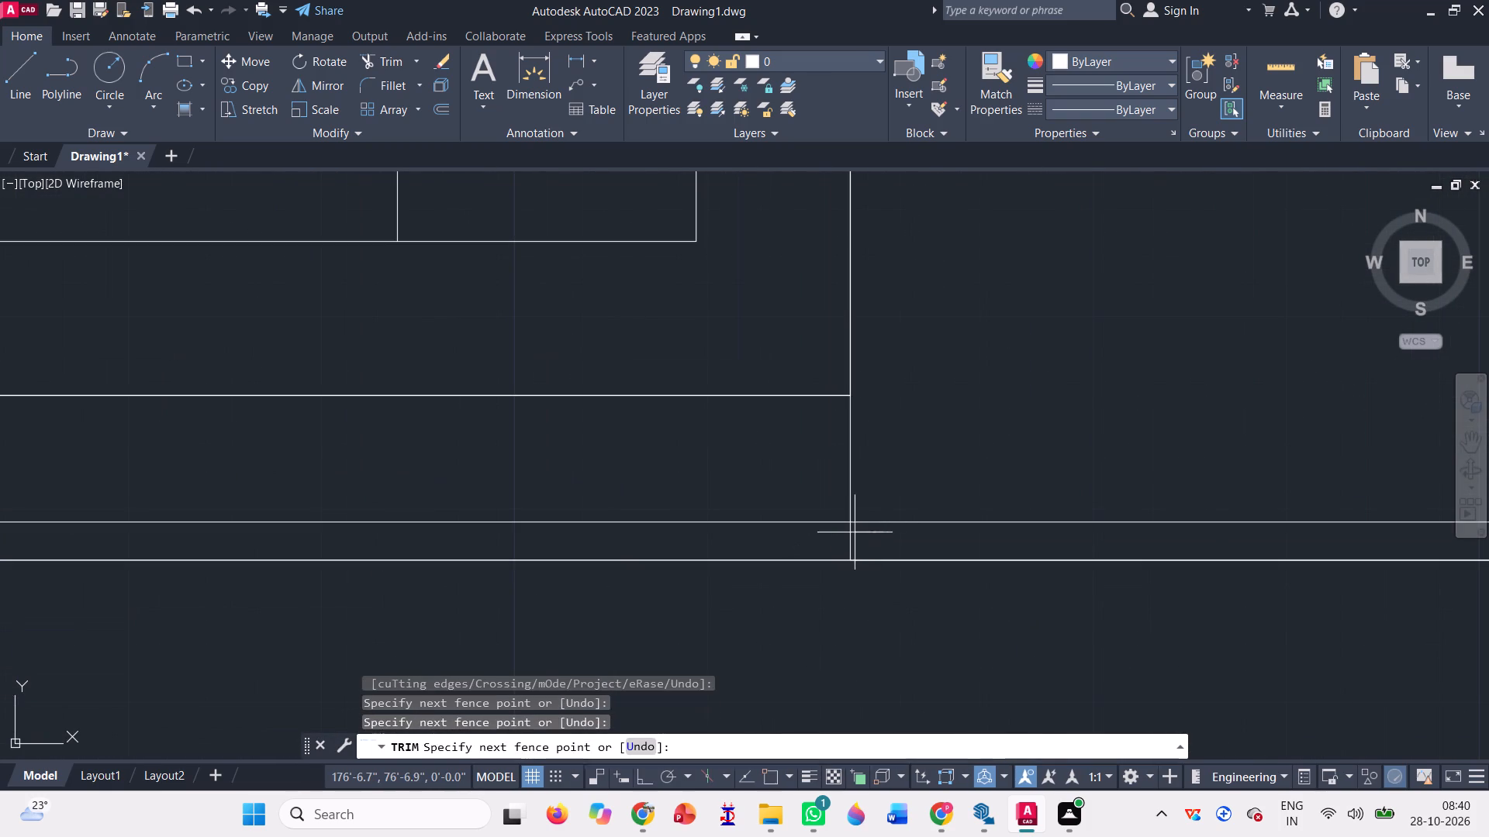
click(816, 540)
scroll(509, 468, down, 2)
scroll(1340, 482, up, 2)
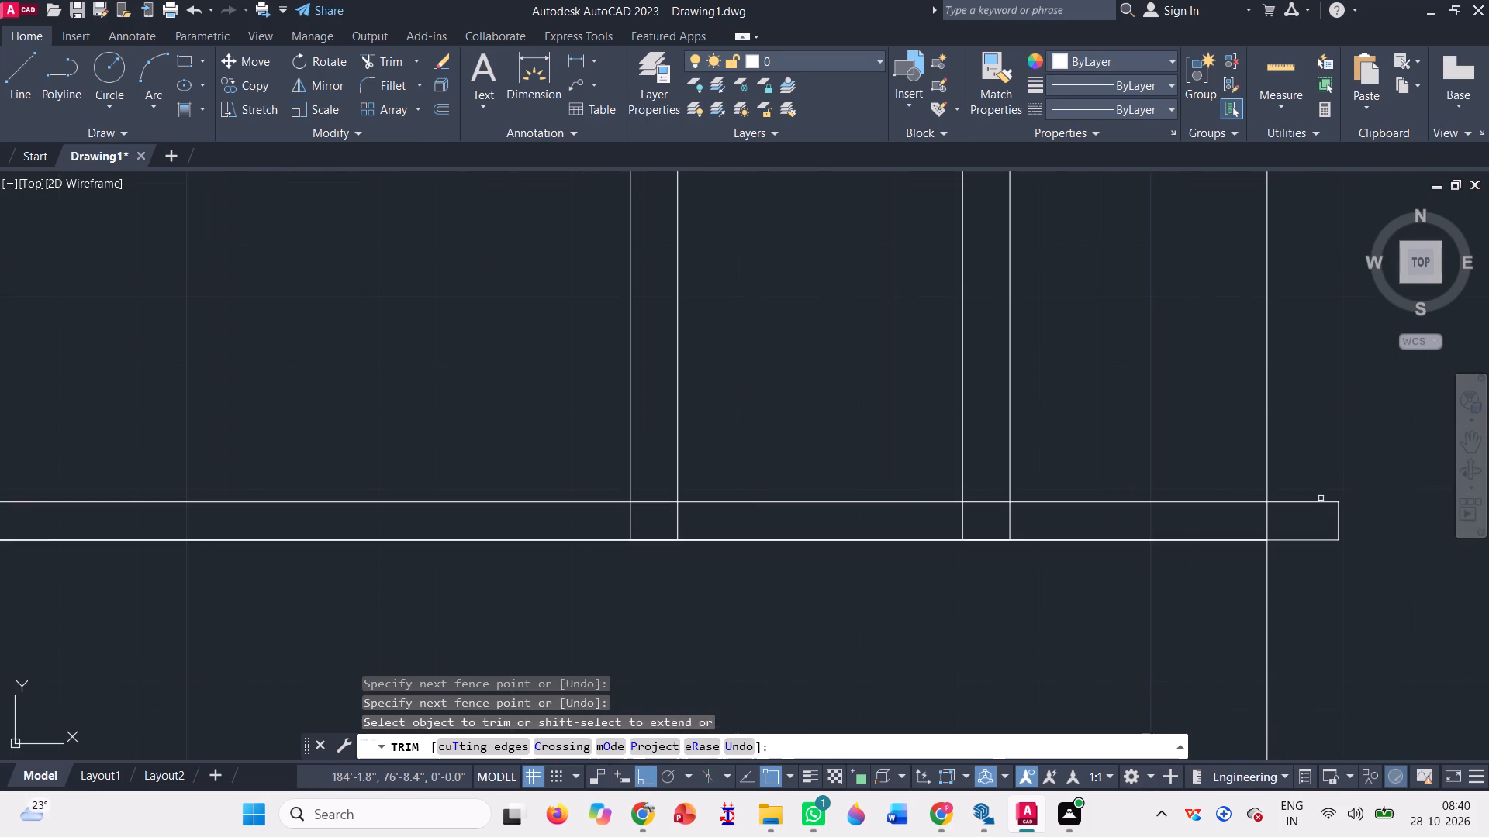
click(1282, 519)
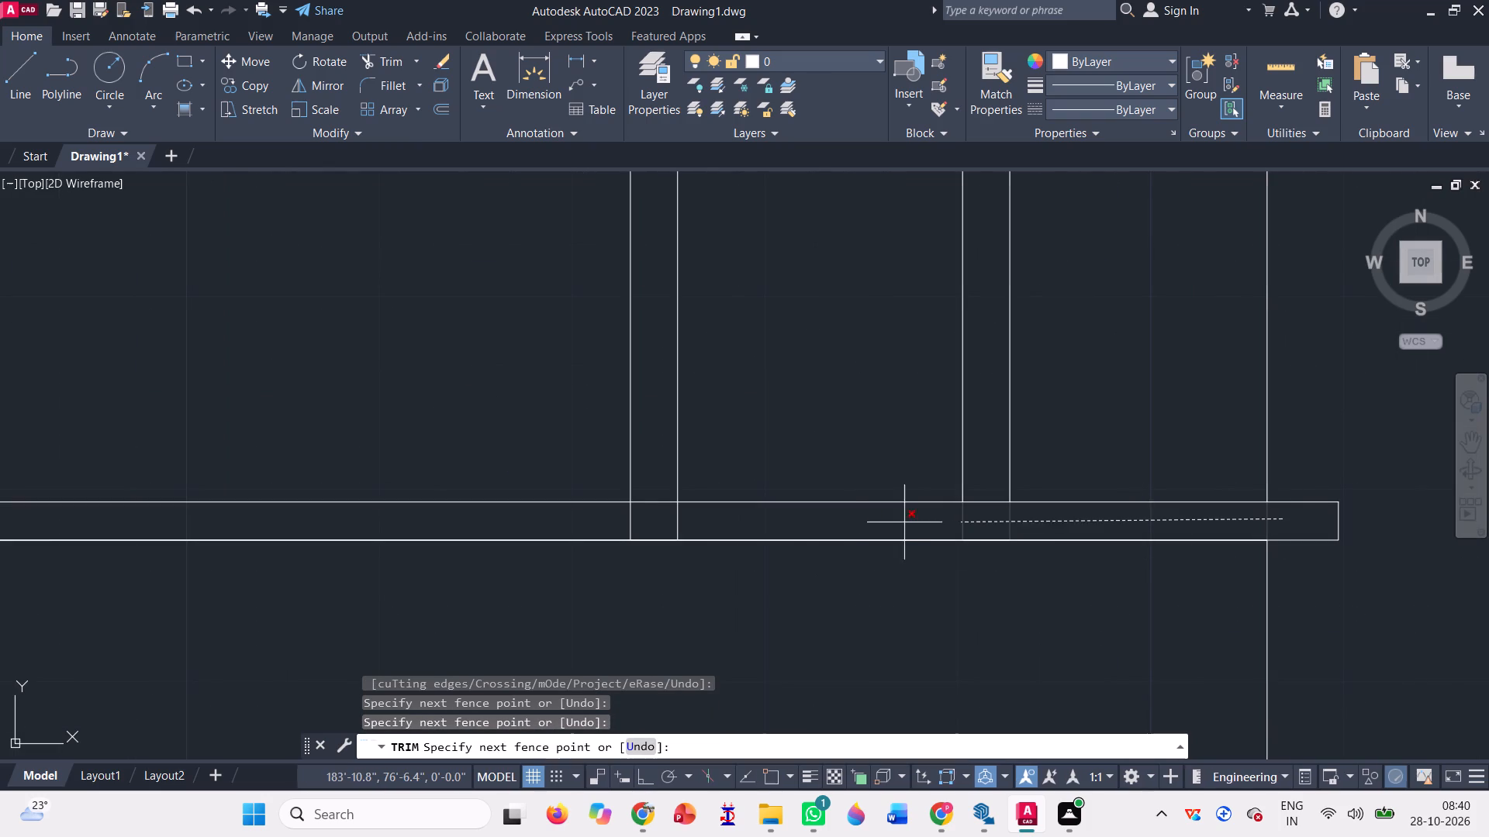
click(603, 529)
scroll(681, 542, down, 2)
scroll(821, 539, down, 3)
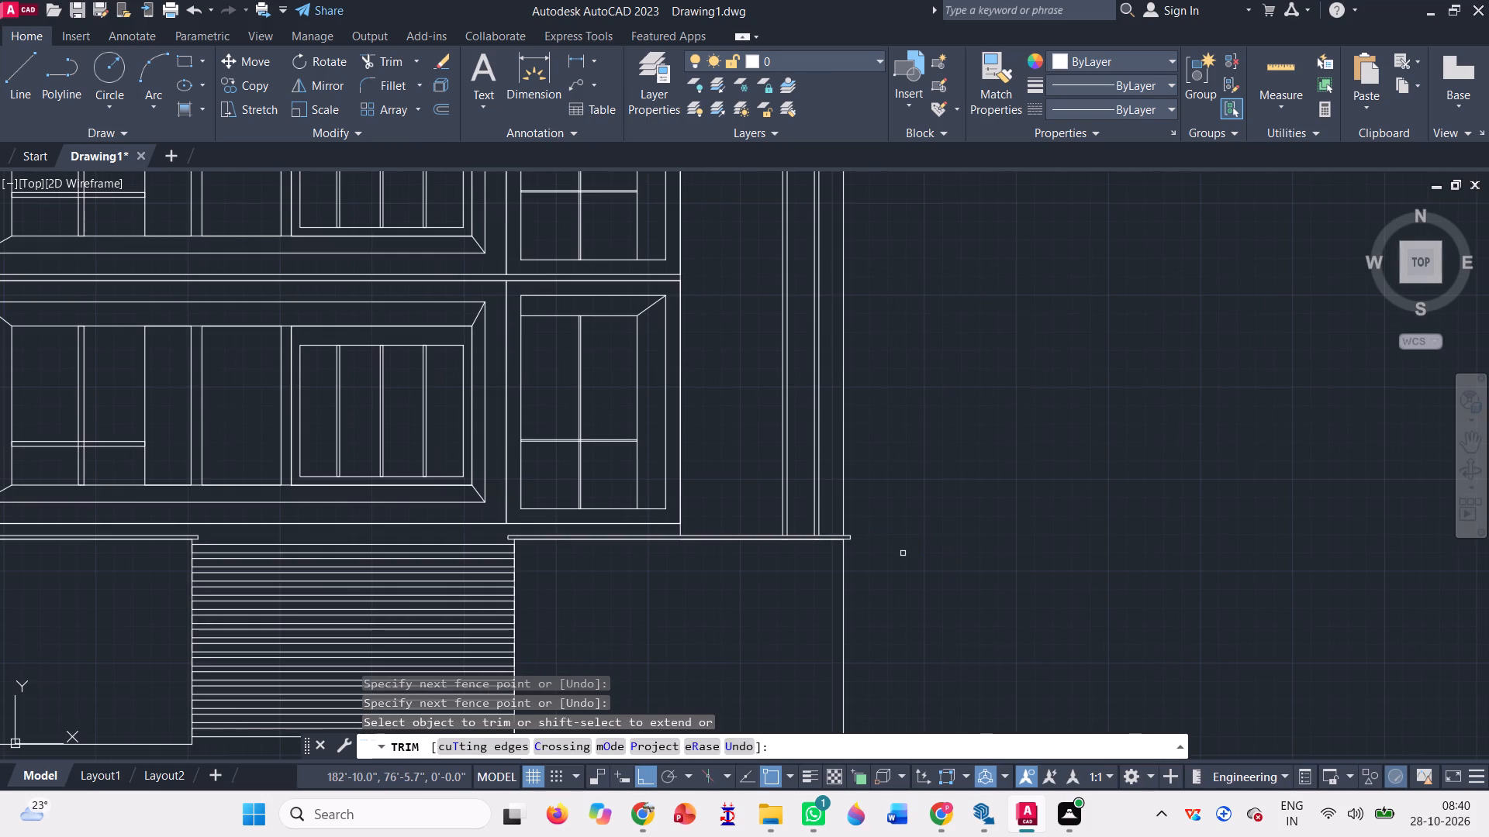
key(Escape)
Delete the spare window drawing standing apart to the right of the elevation.
scroll(565, 575, down, 3)
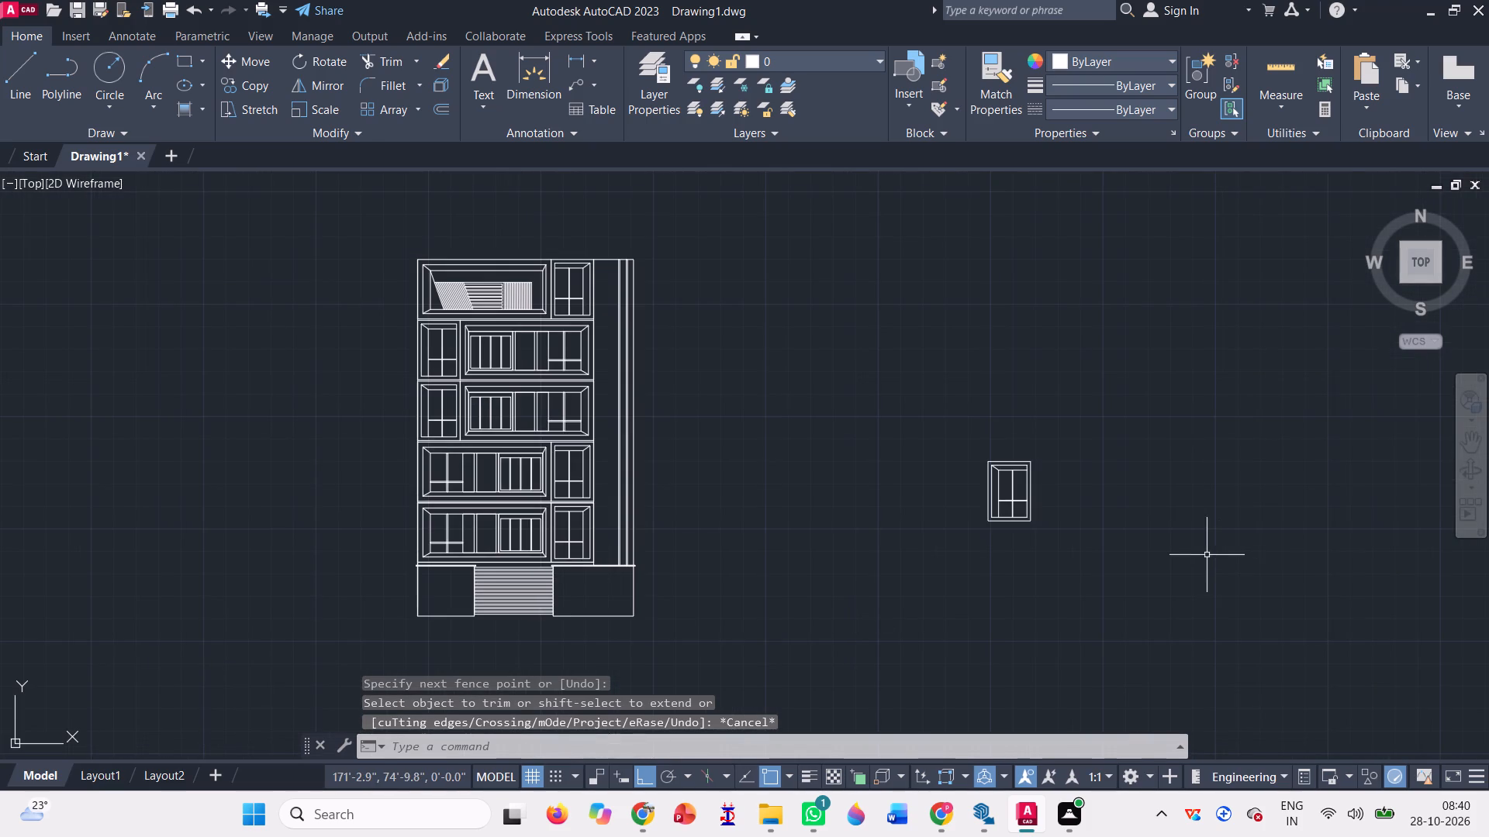
click(1128, 577)
click(920, 368)
key(Delete)
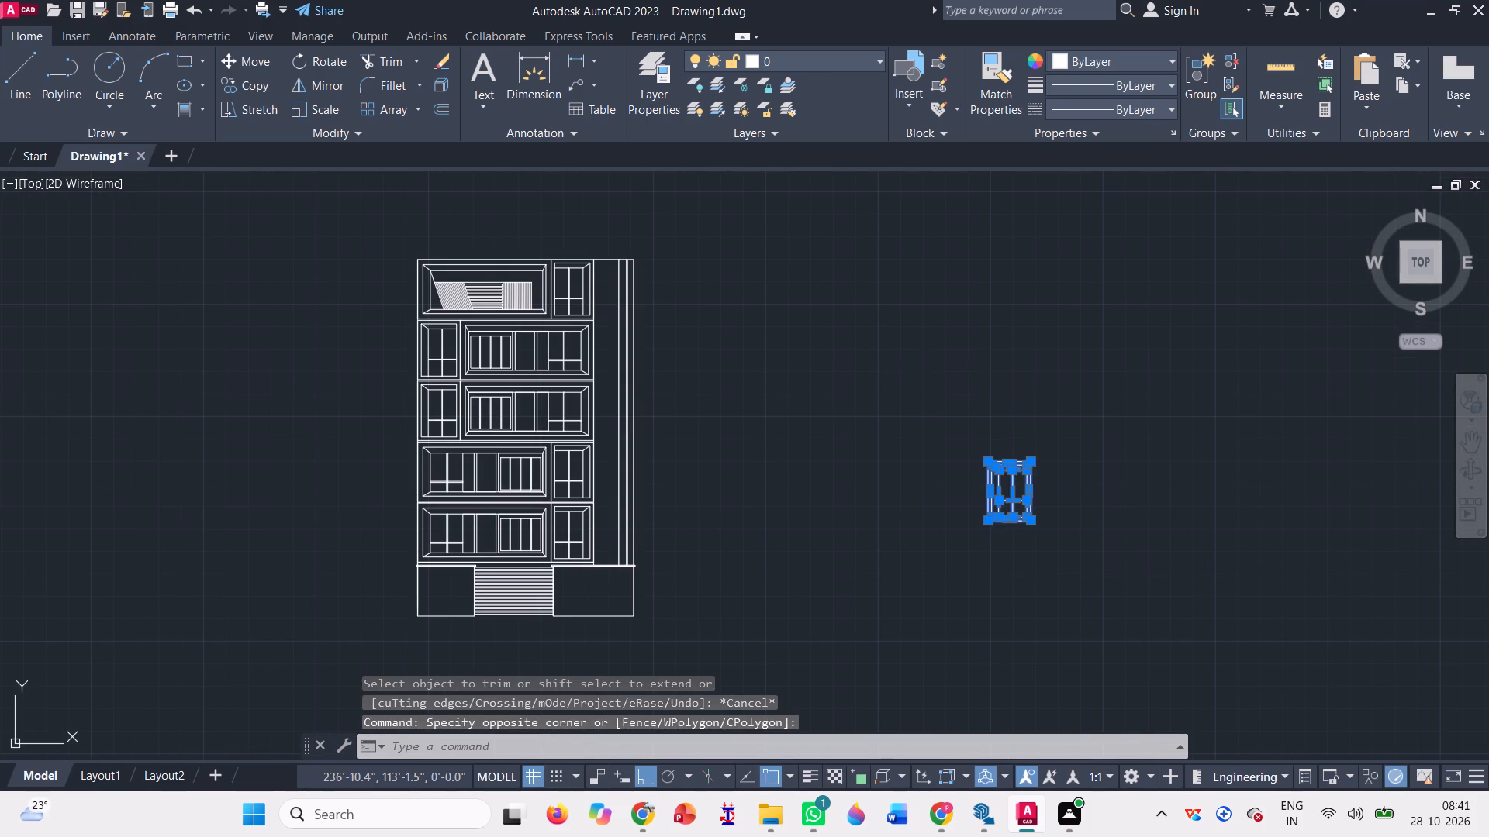
Copy the whole elevation twice to its right in one row, using its lower-right corner as the base point.
click(667, 638)
click(348, 222)
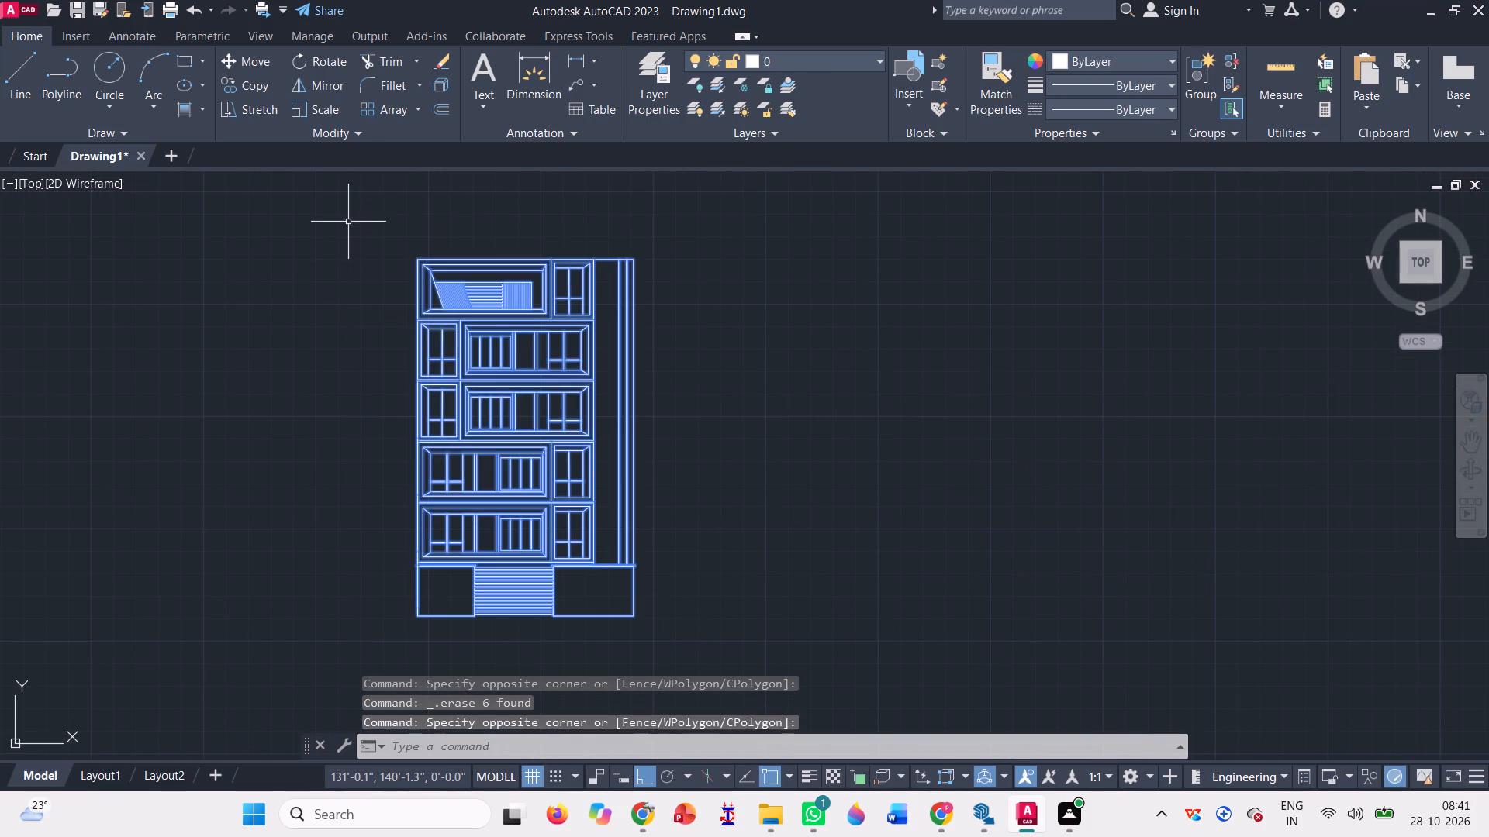
text(co)
key(space)
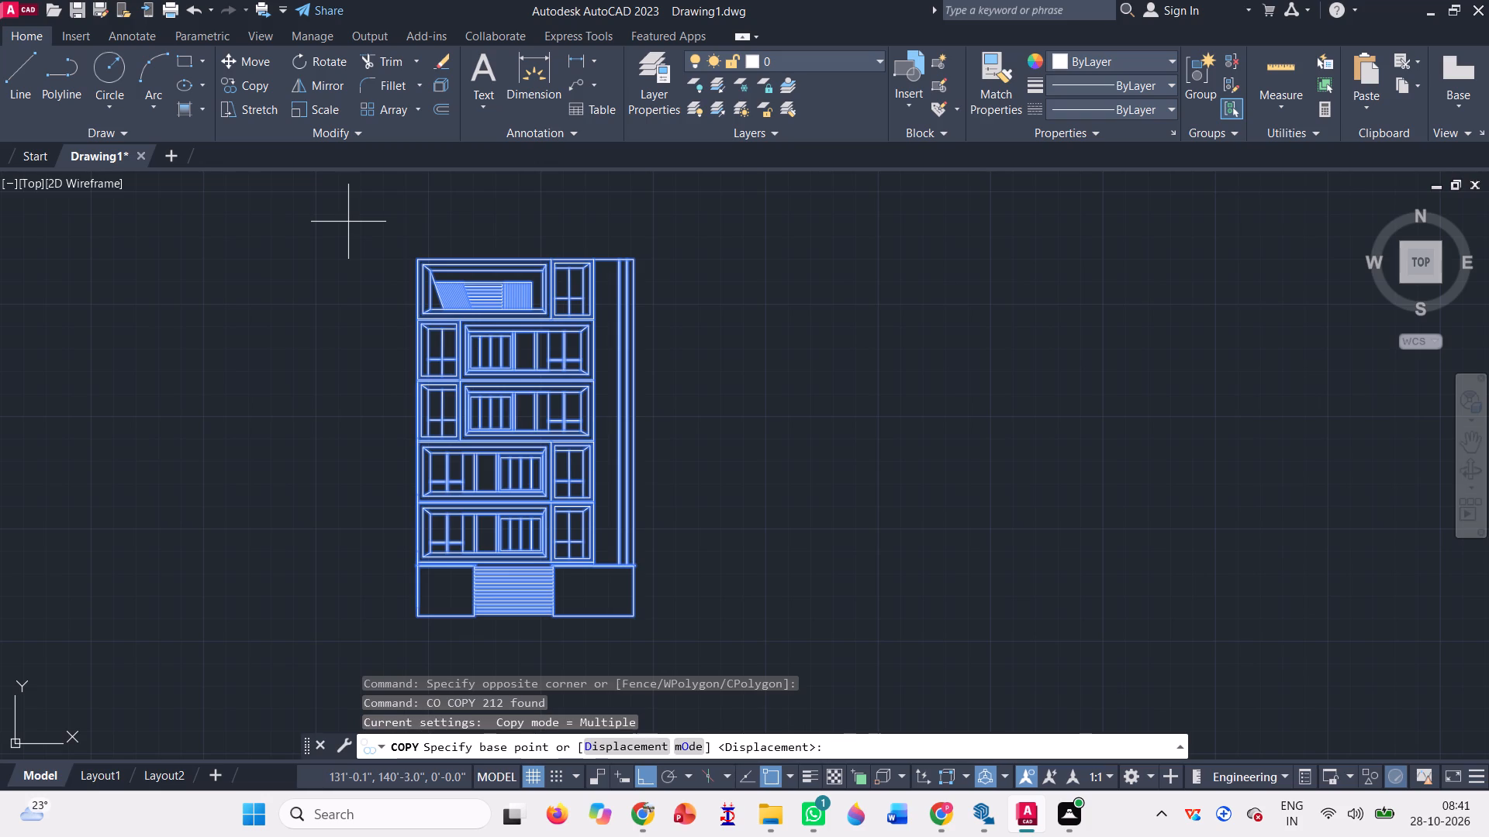
click(632, 614)
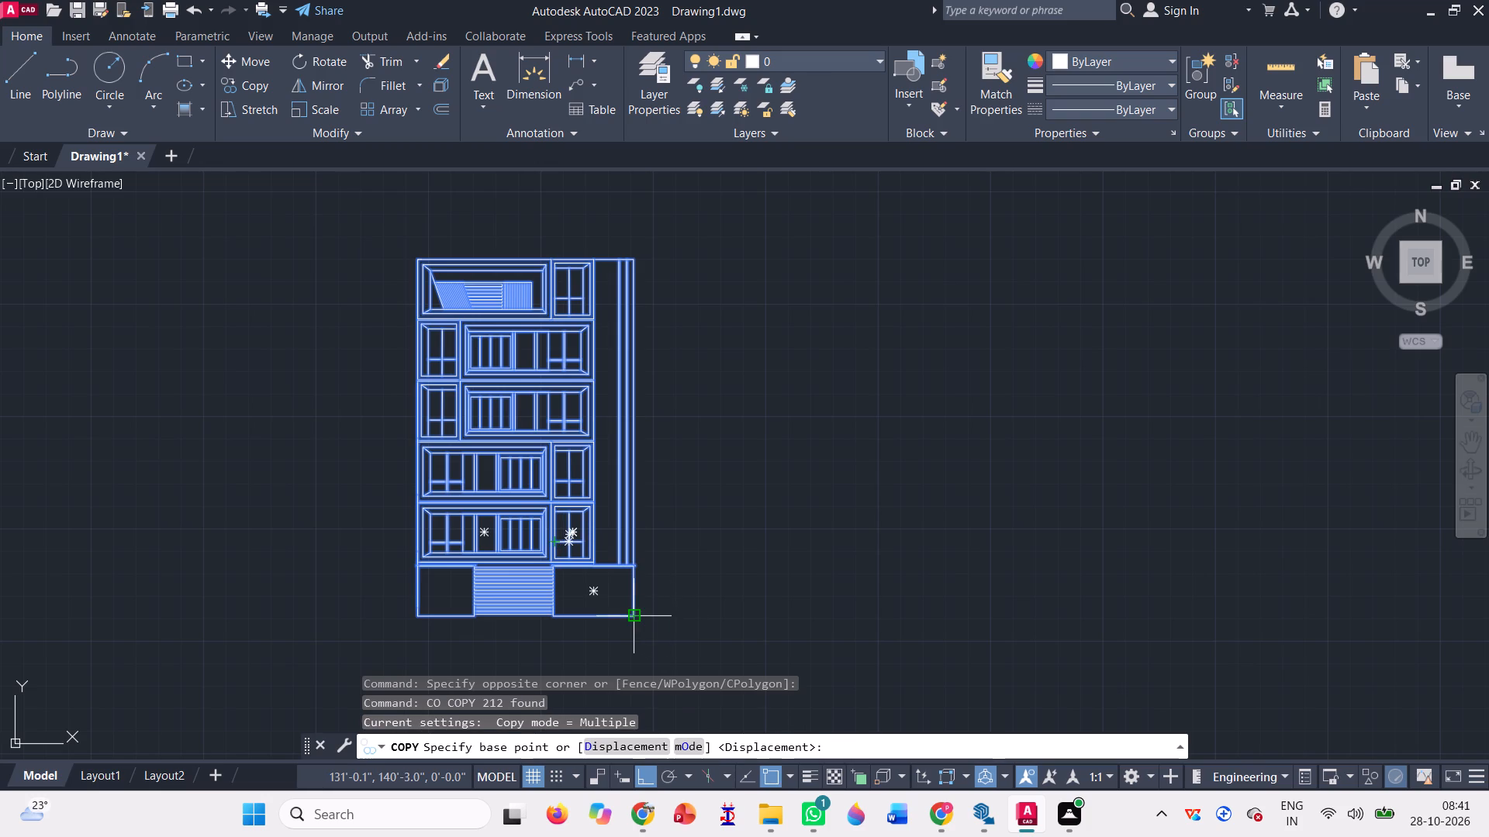
click(900, 591)
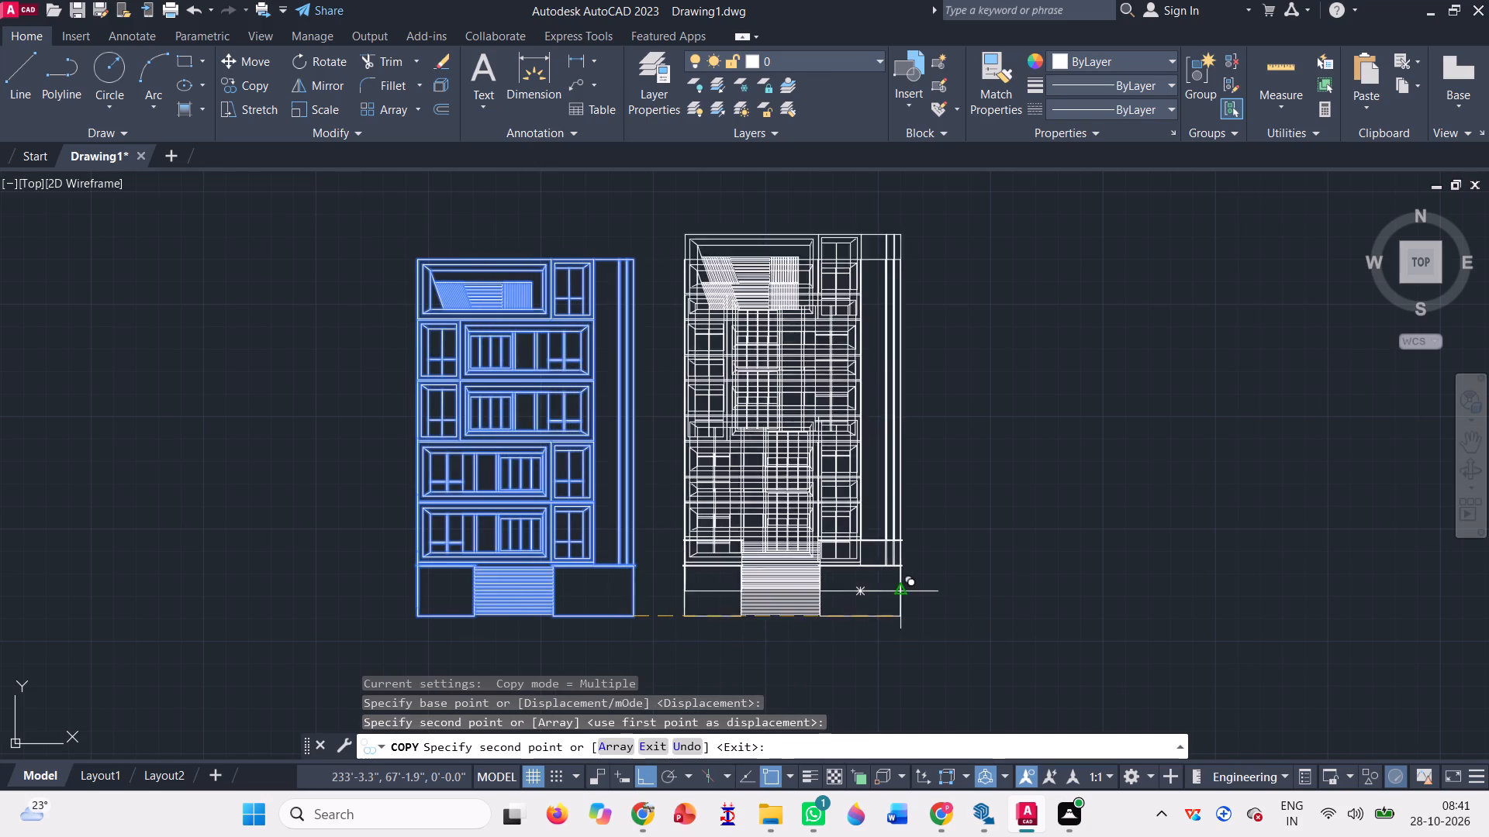
click(1196, 601)
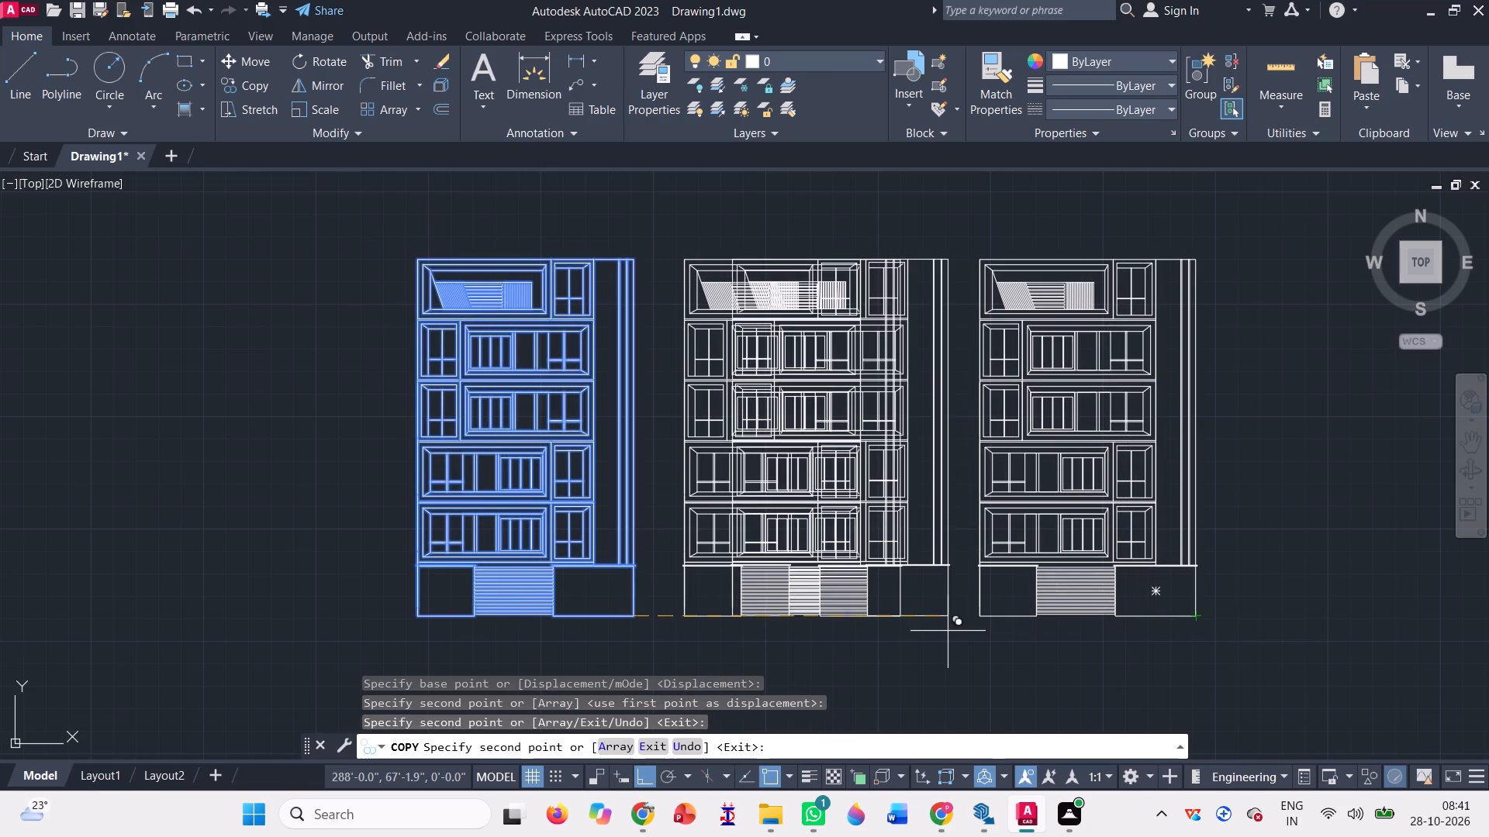
key(Escape)
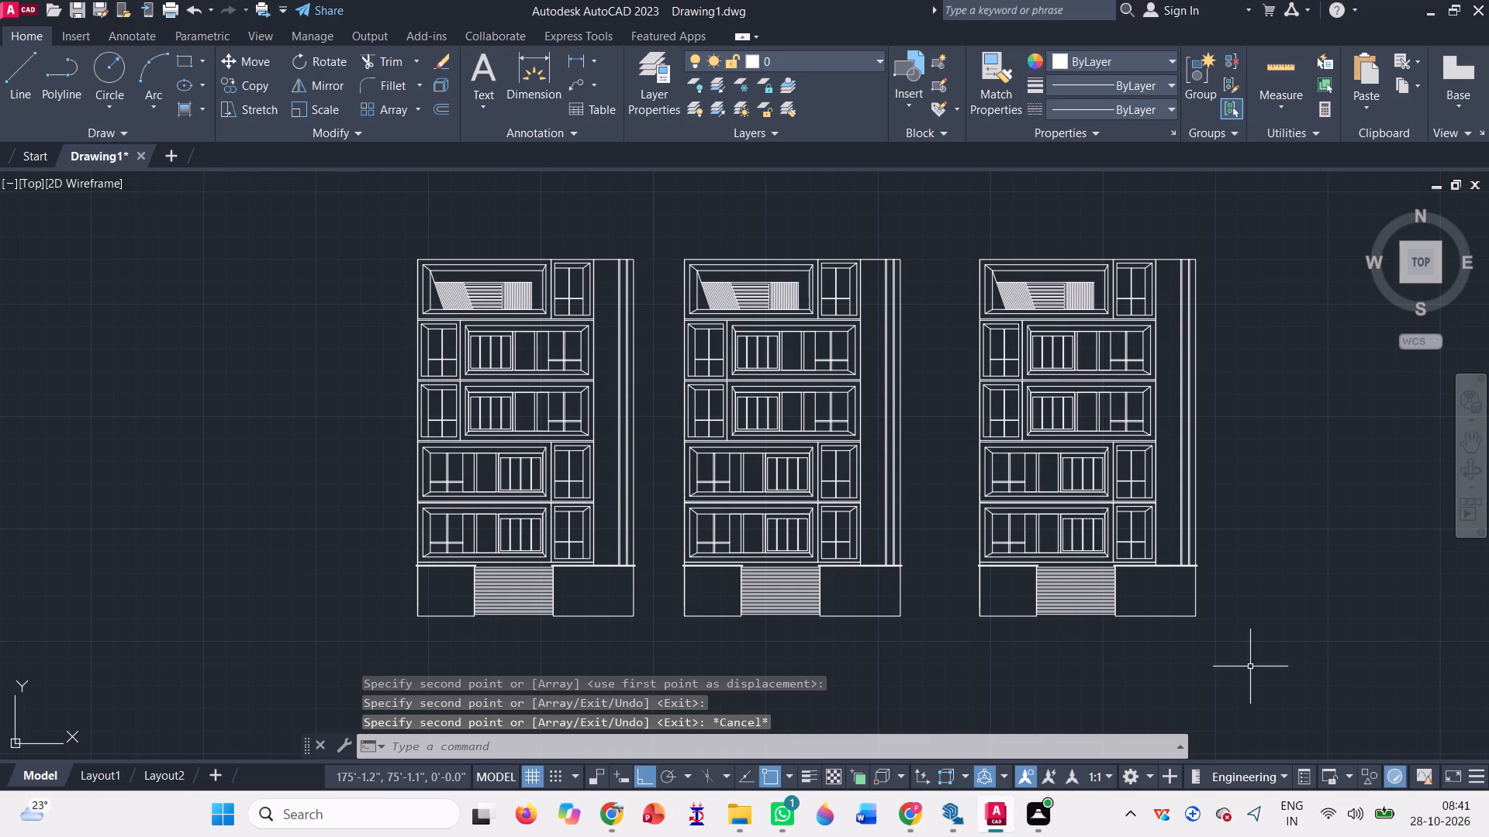
Change the rightmost elevation copy's object colour to black (0,0,0).
click(1270, 684)
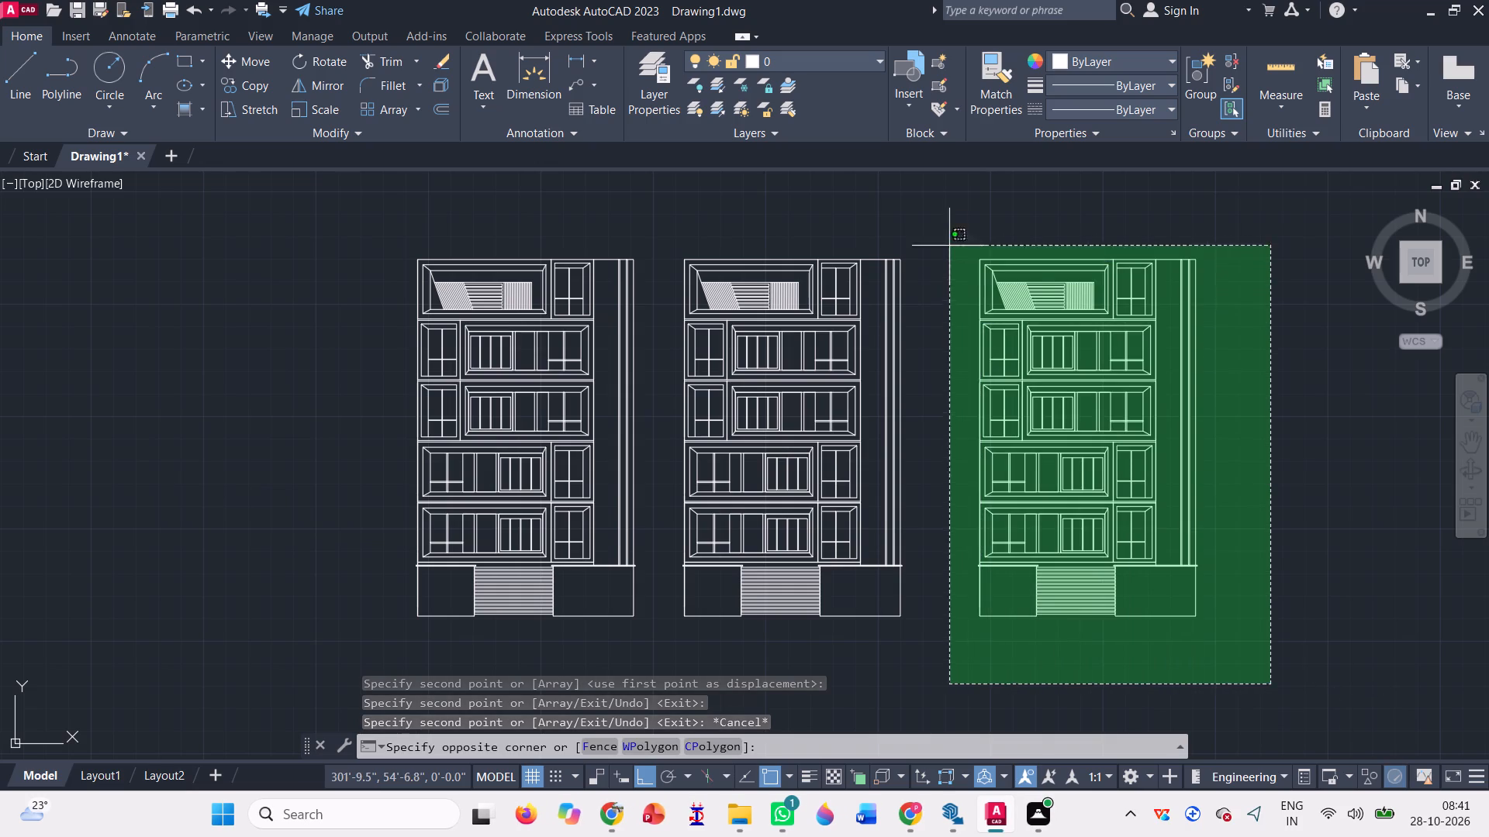
click(948, 222)
click(1074, 53)
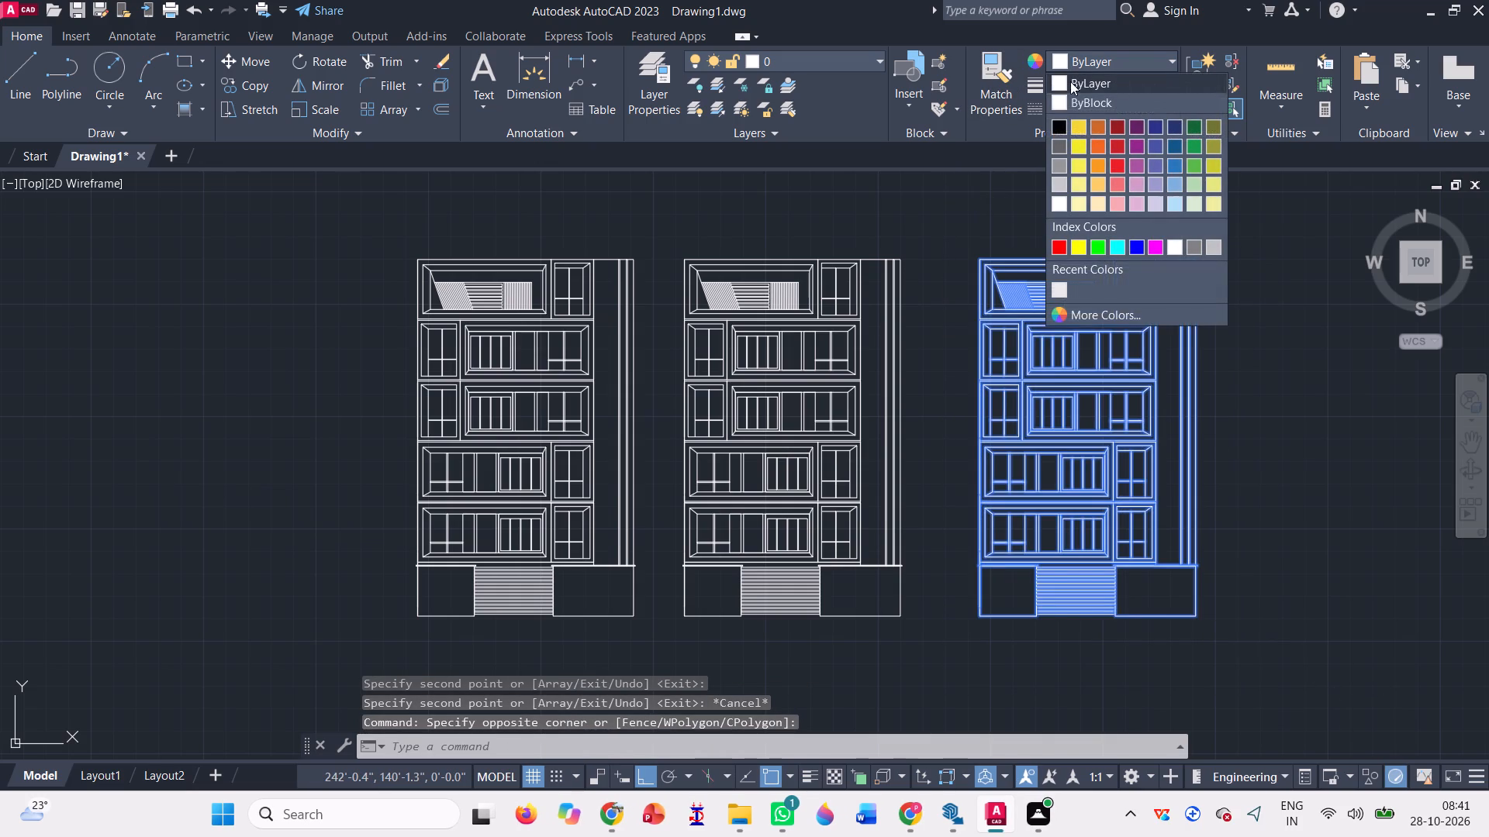
click(1058, 122)
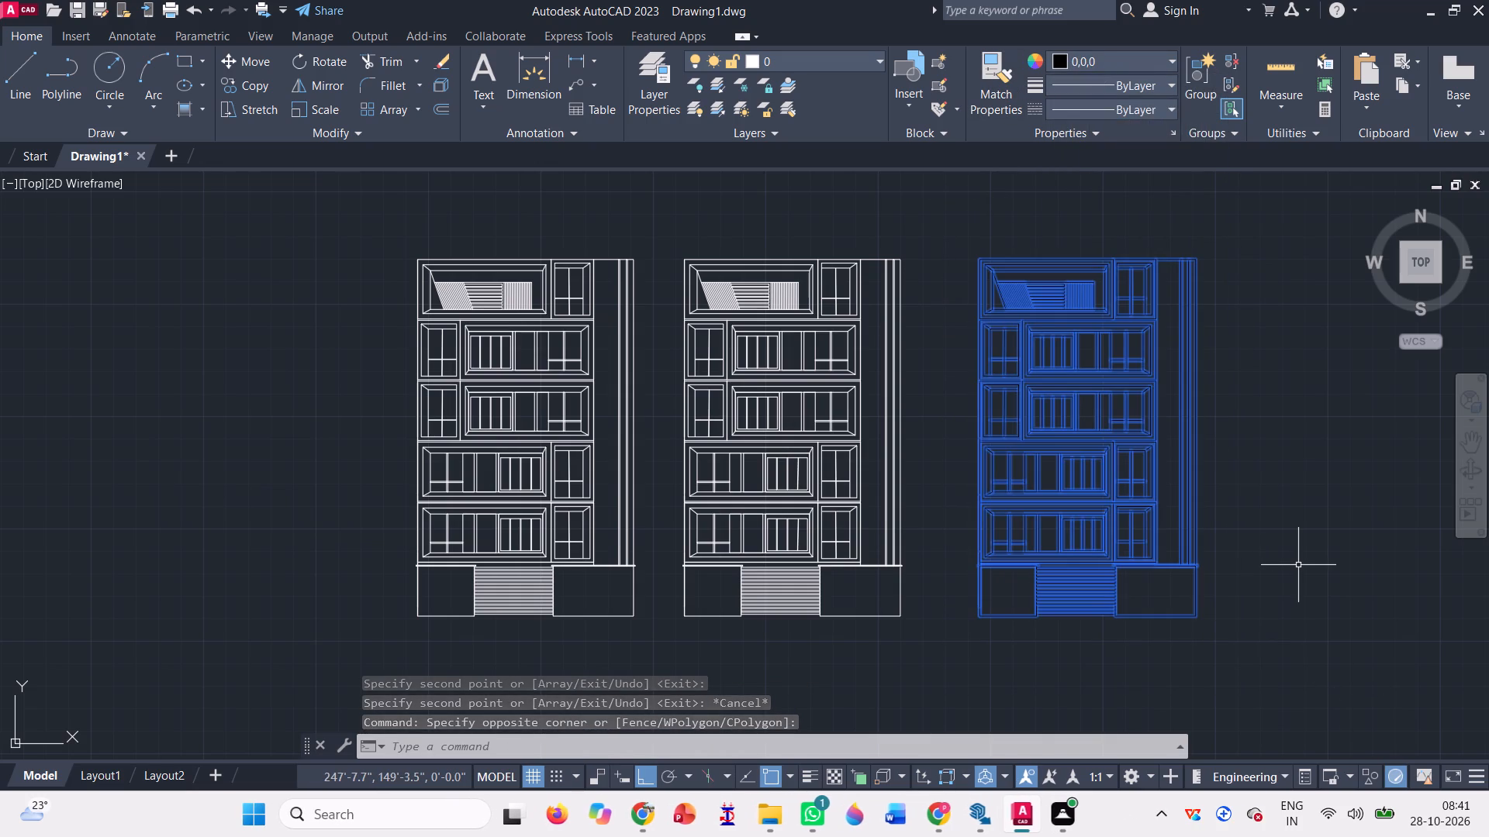
key(space)
key(space)
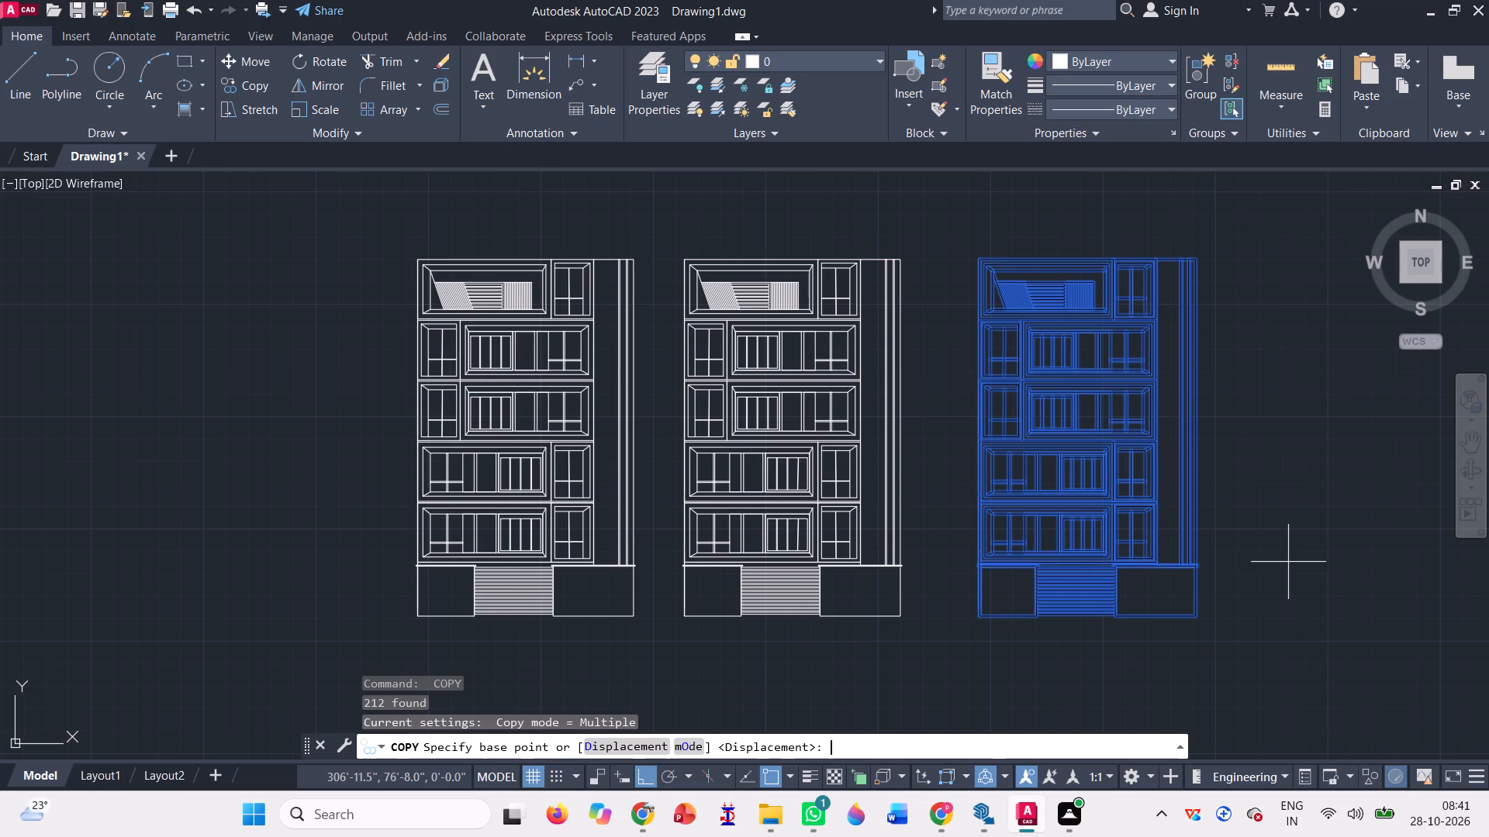
key(Escape)
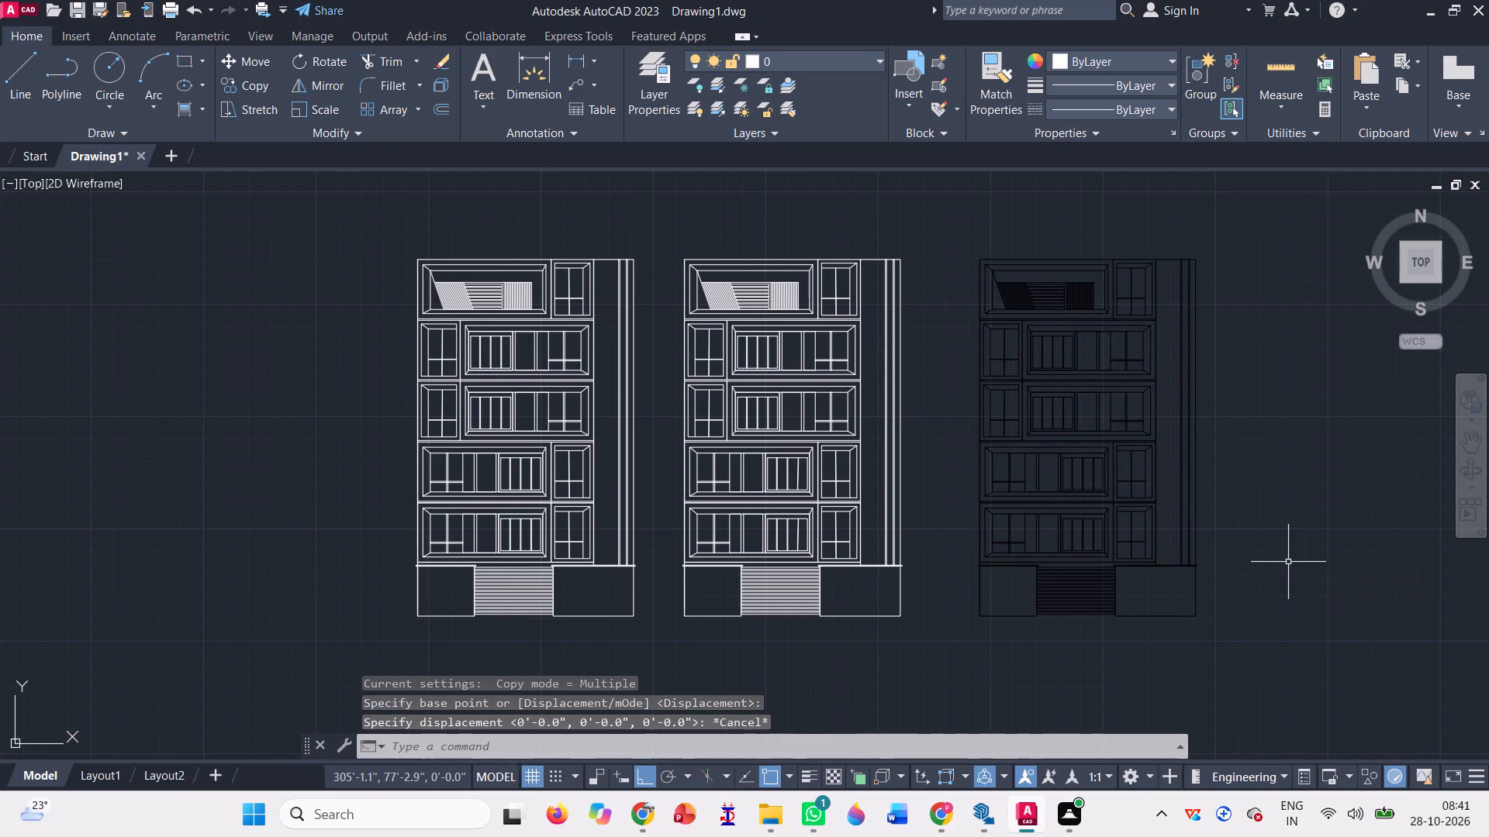
Set up a hatch with the SOLID pattern and the true colour 214,214,214.
scroll(333, 256, up, 1)
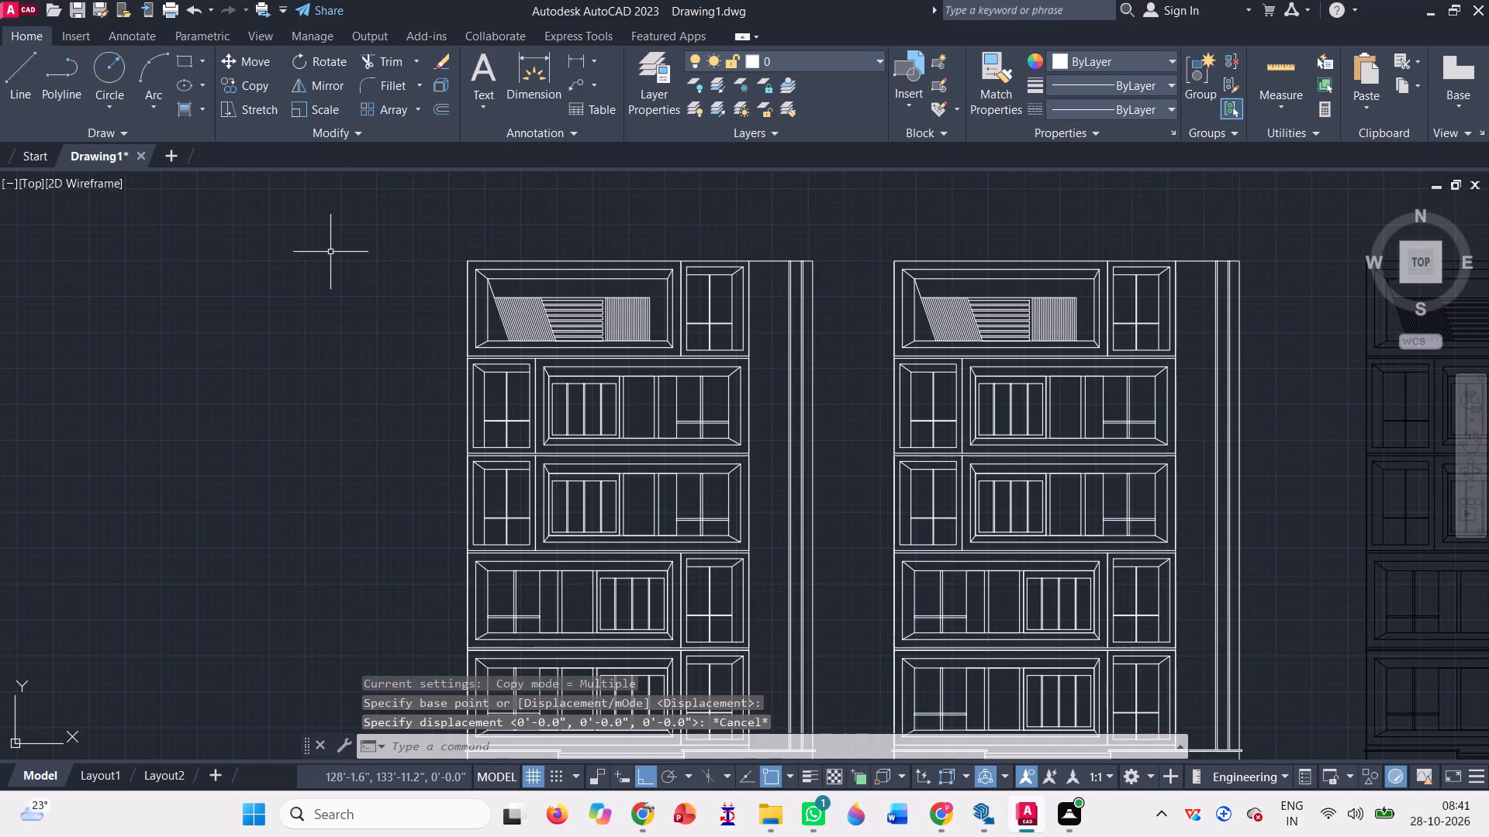
click(187, 109)
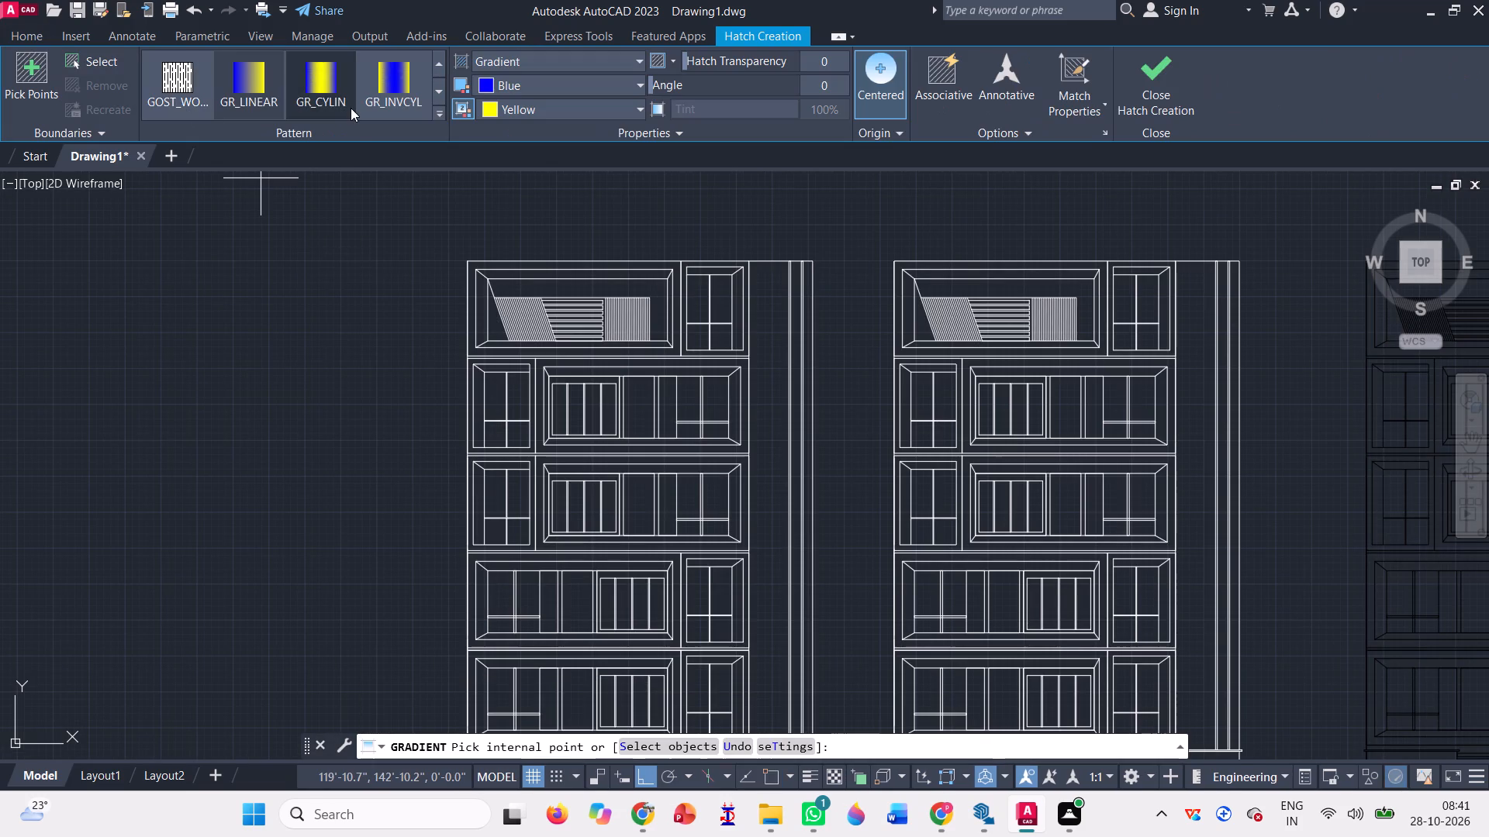
scroll(205, 48, up, 16)
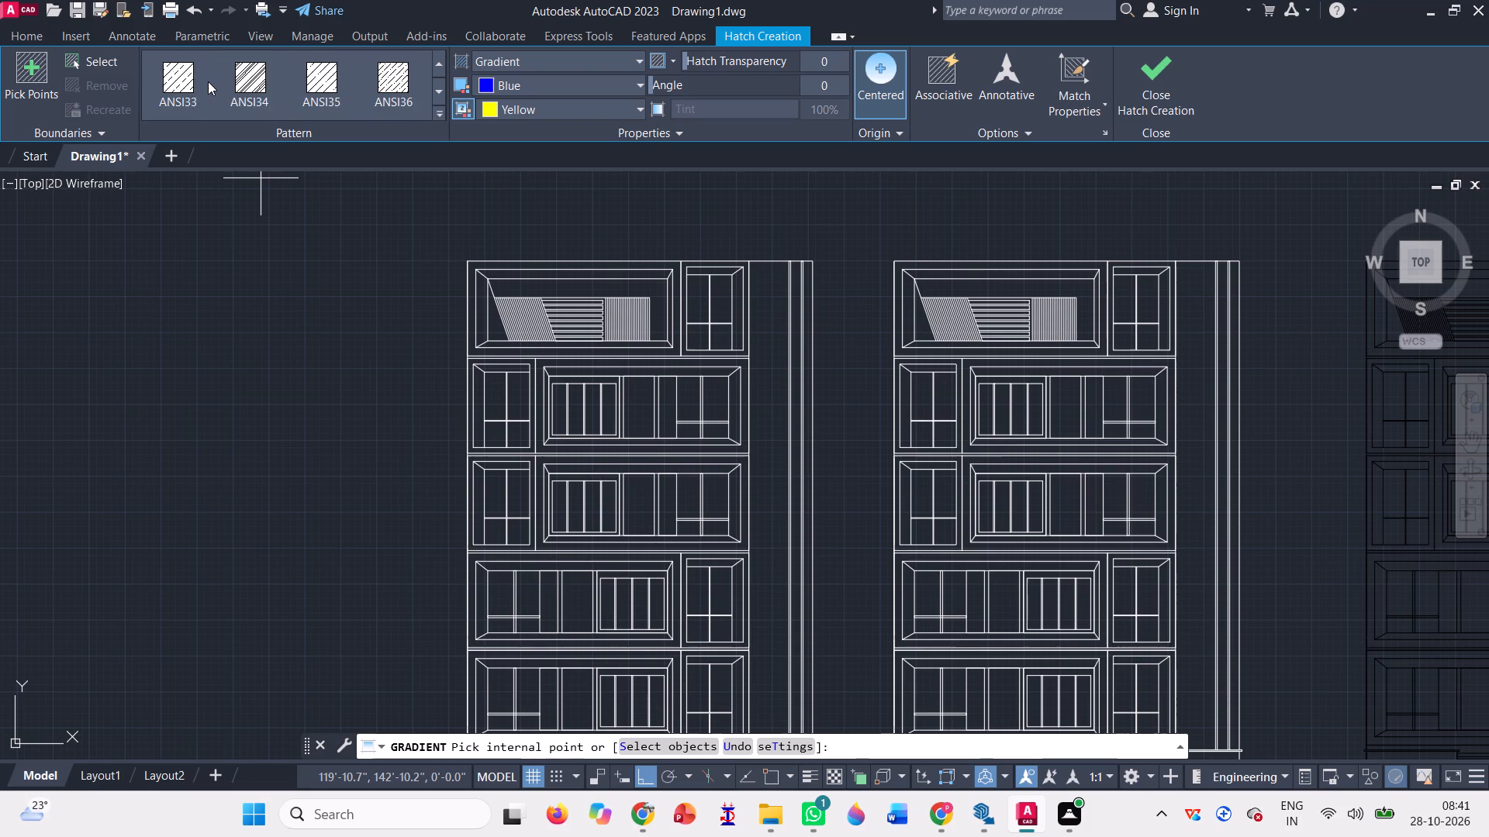
scroll(208, 81, up, 4)
click(179, 80)
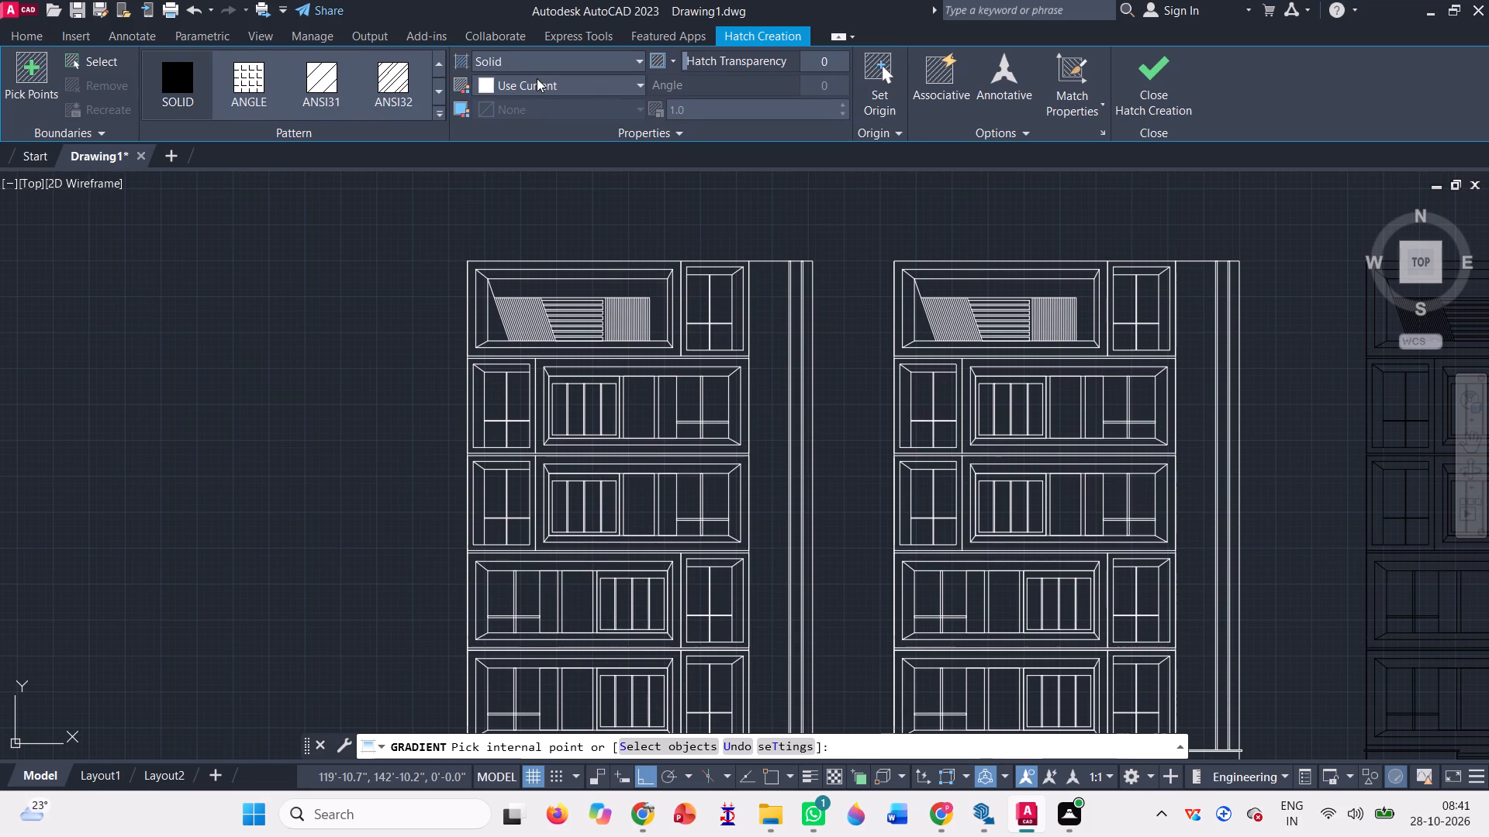
click(537, 85)
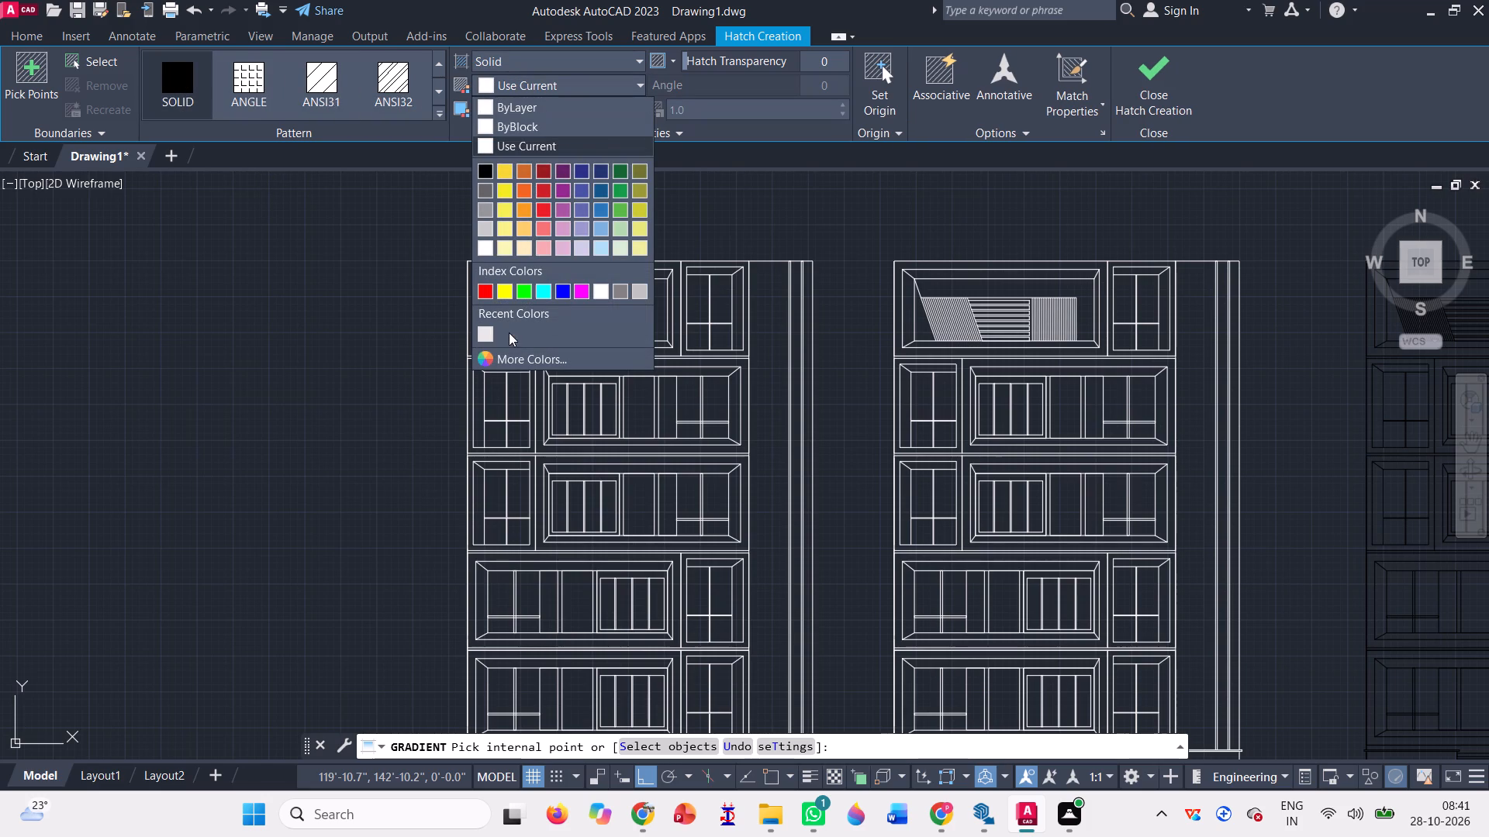
click(477, 336)
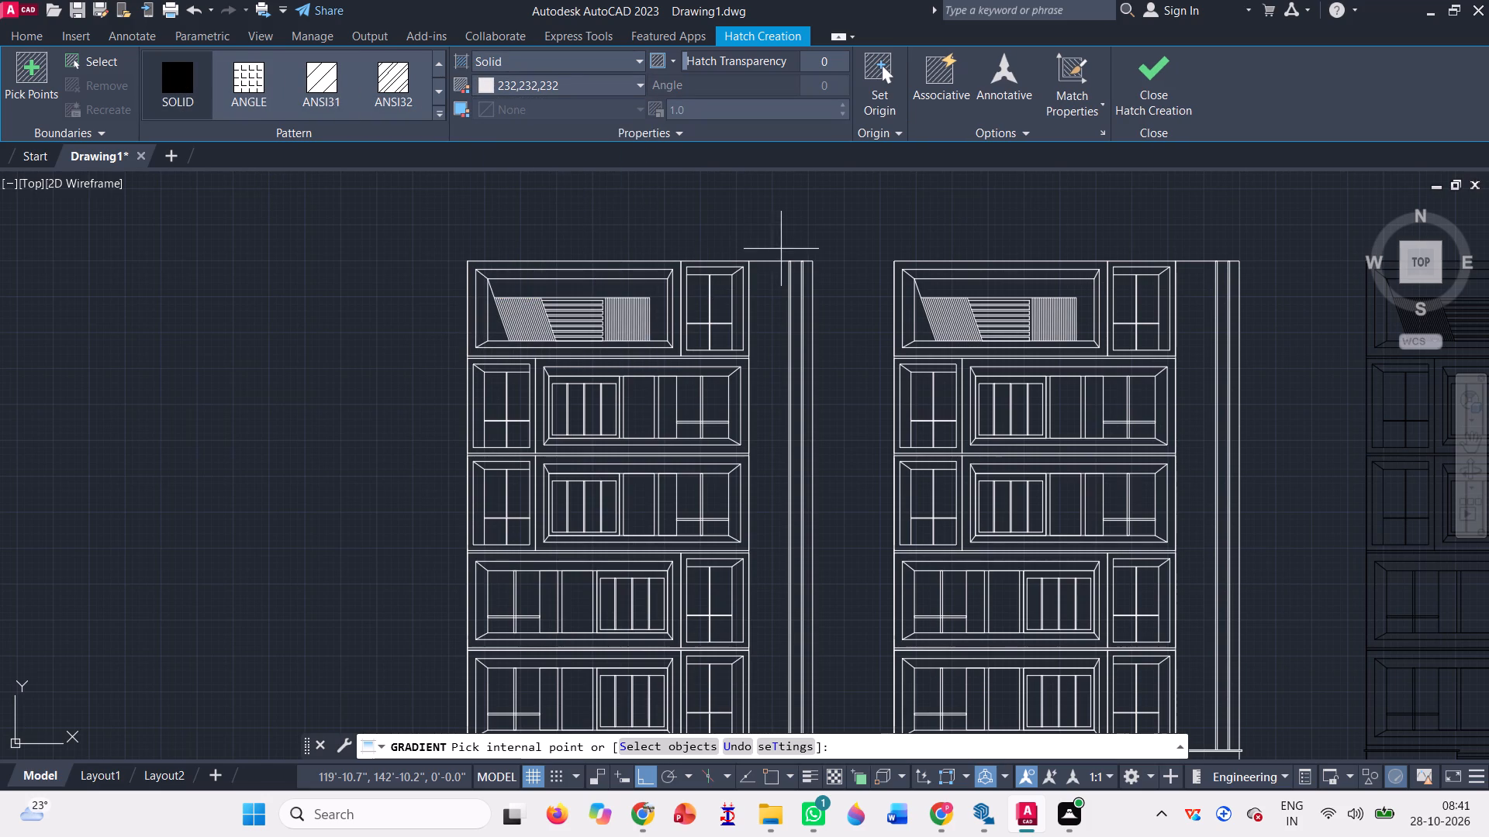
scroll(779, 242, up, 2)
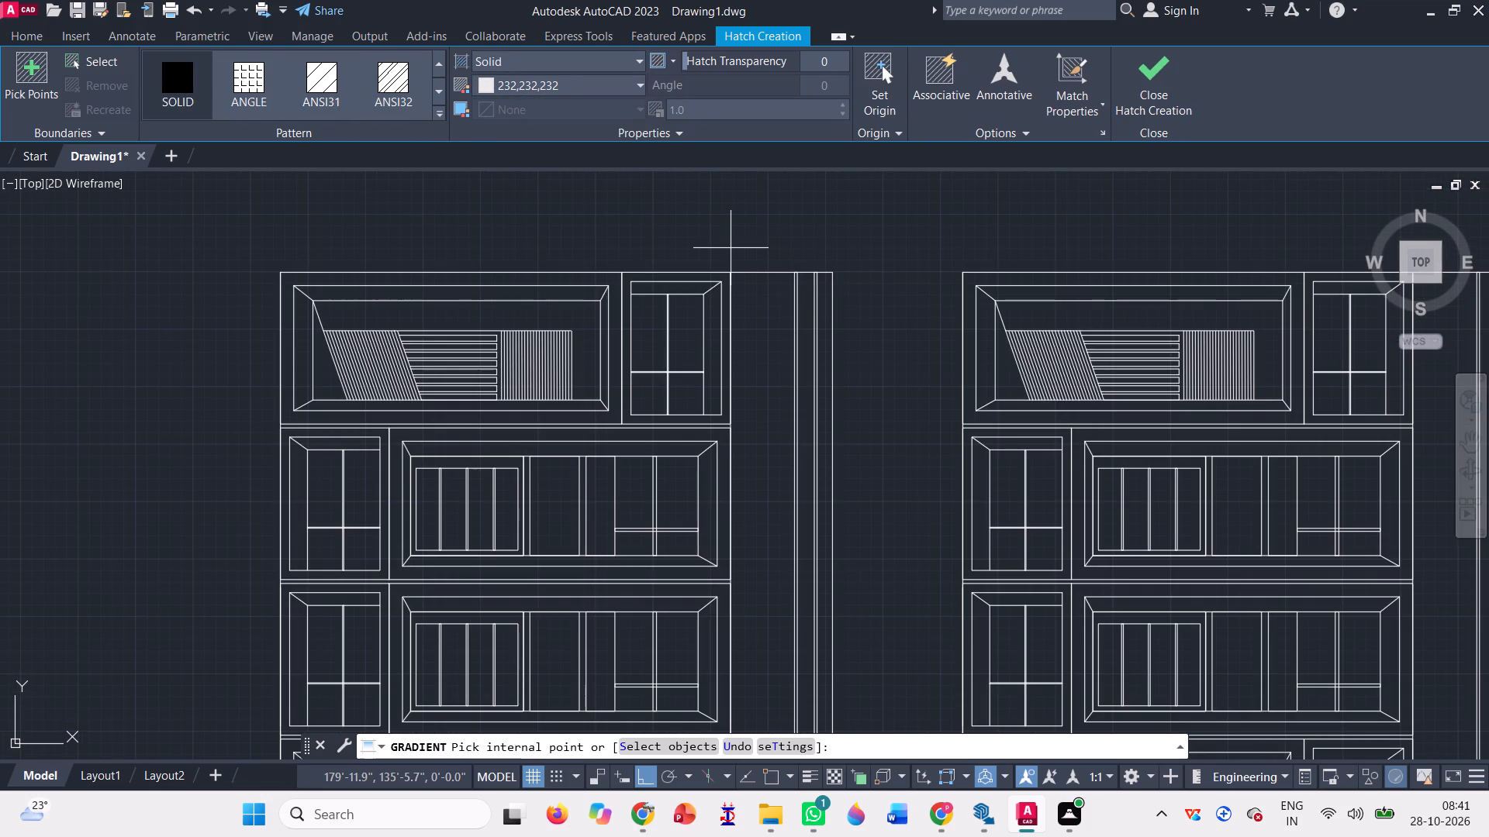
click(635, 84)
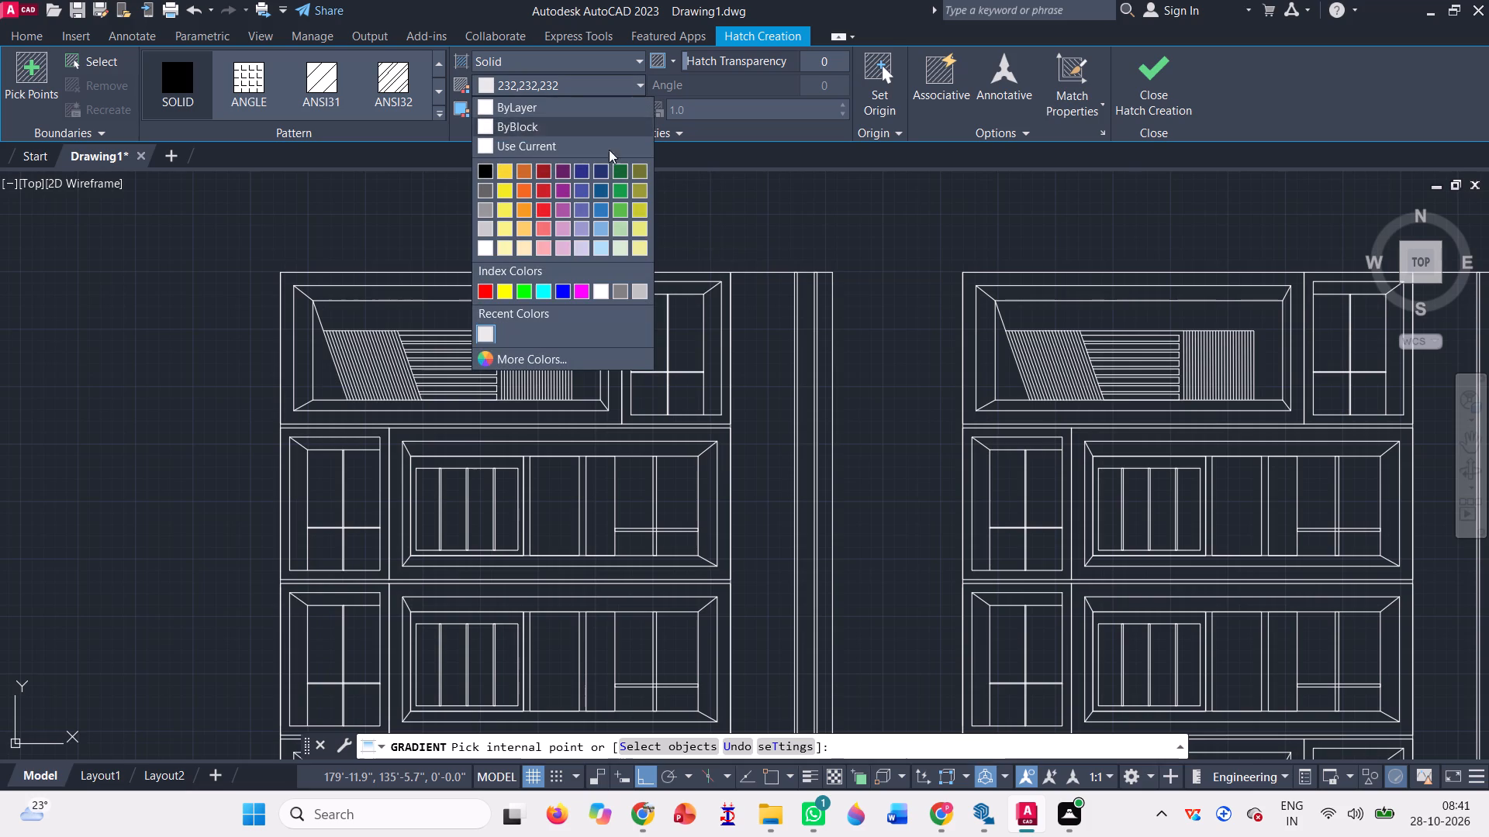
click(533, 362)
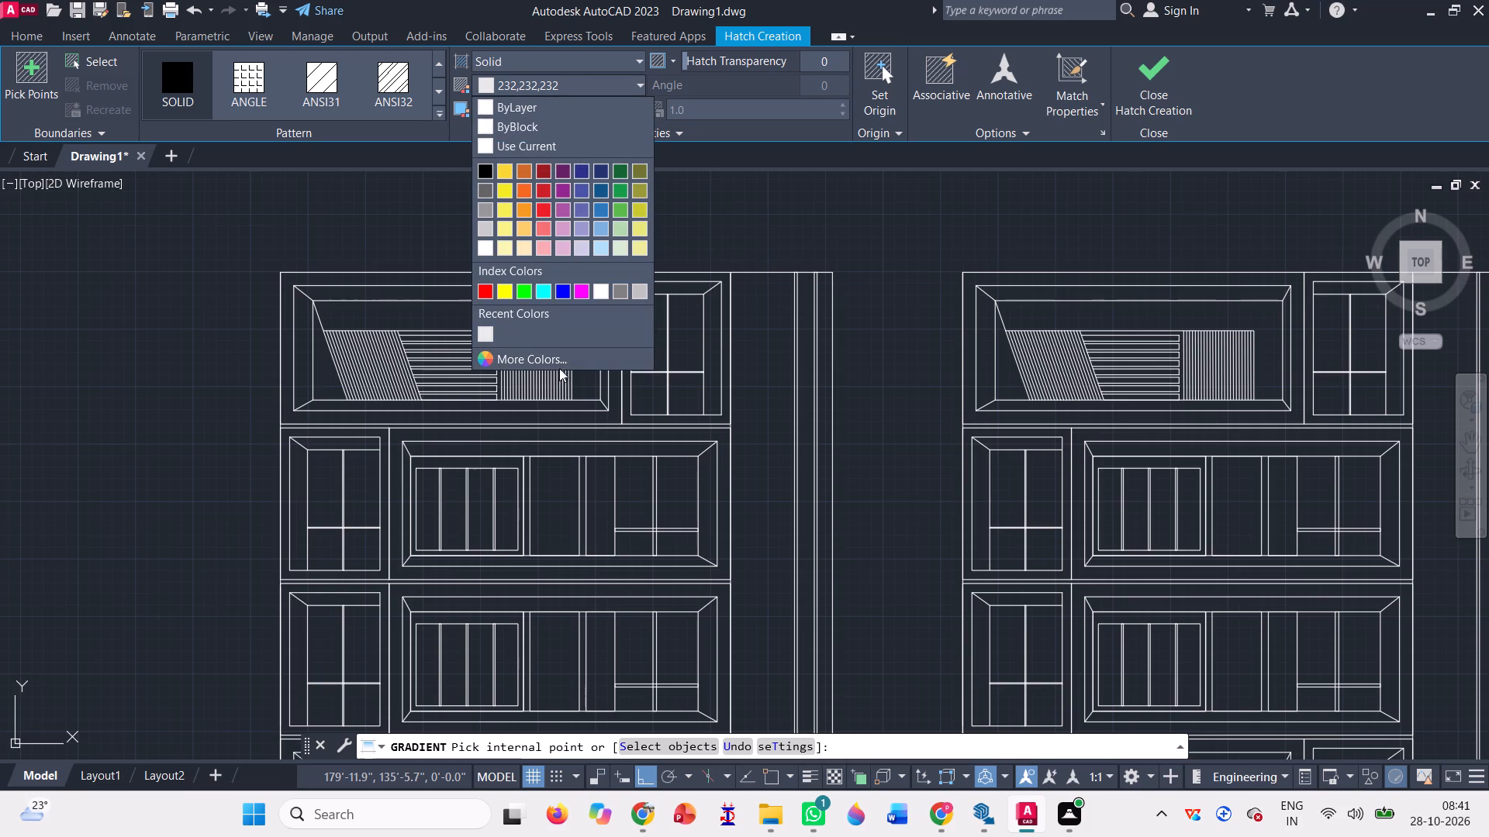
click(795, 345)
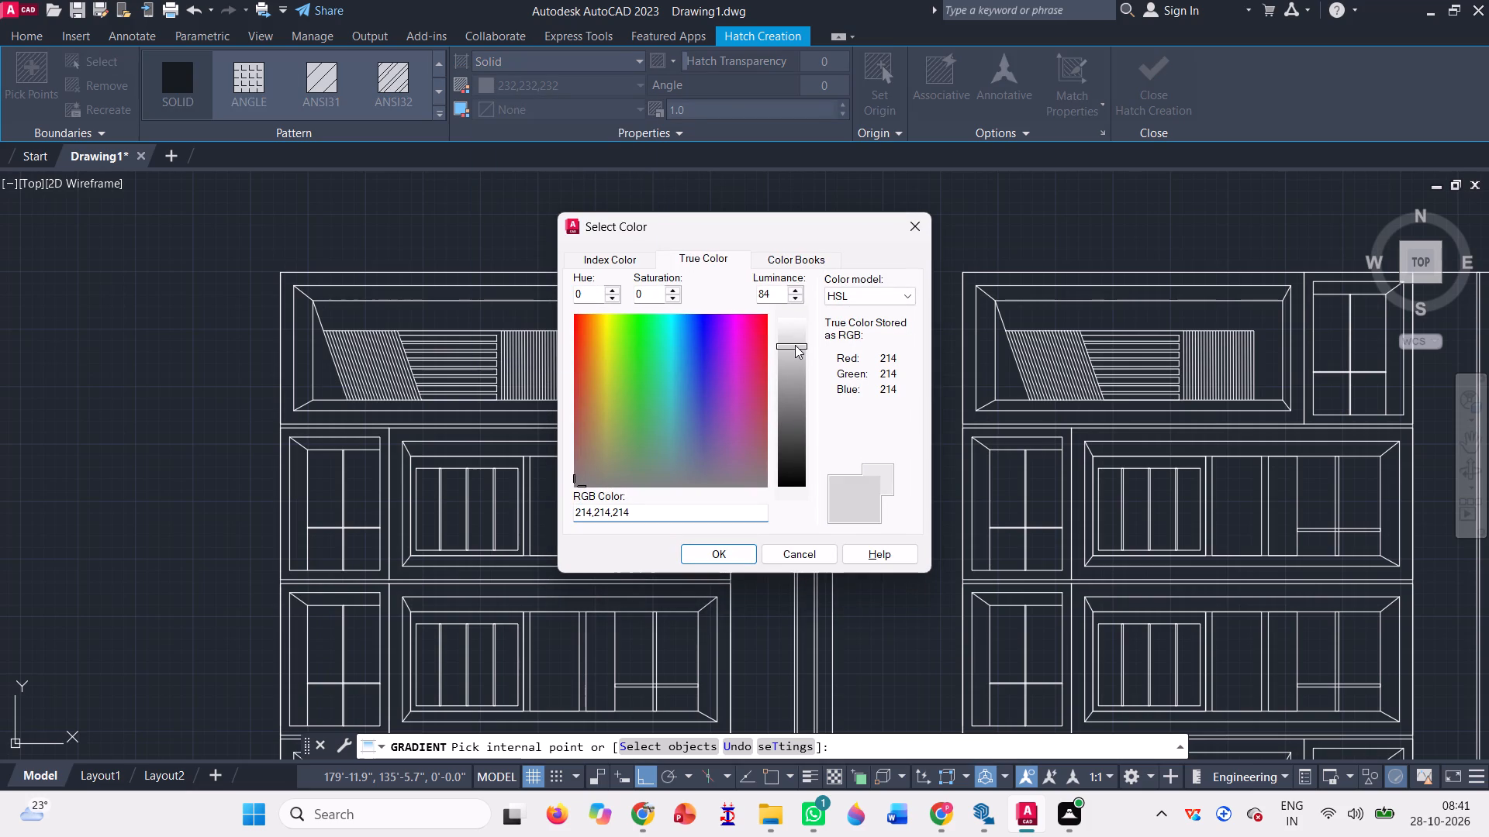
click(733, 554)
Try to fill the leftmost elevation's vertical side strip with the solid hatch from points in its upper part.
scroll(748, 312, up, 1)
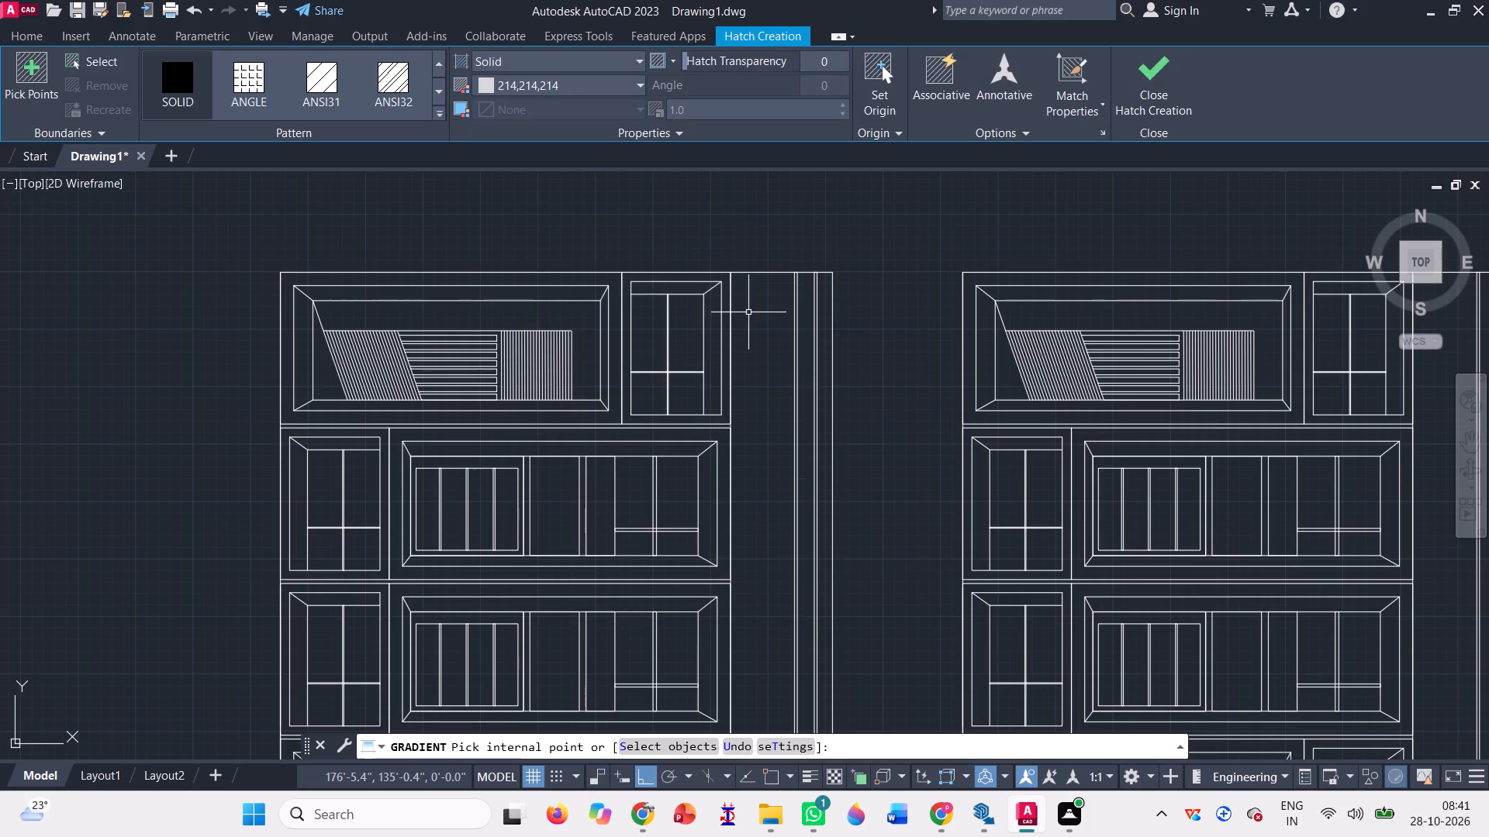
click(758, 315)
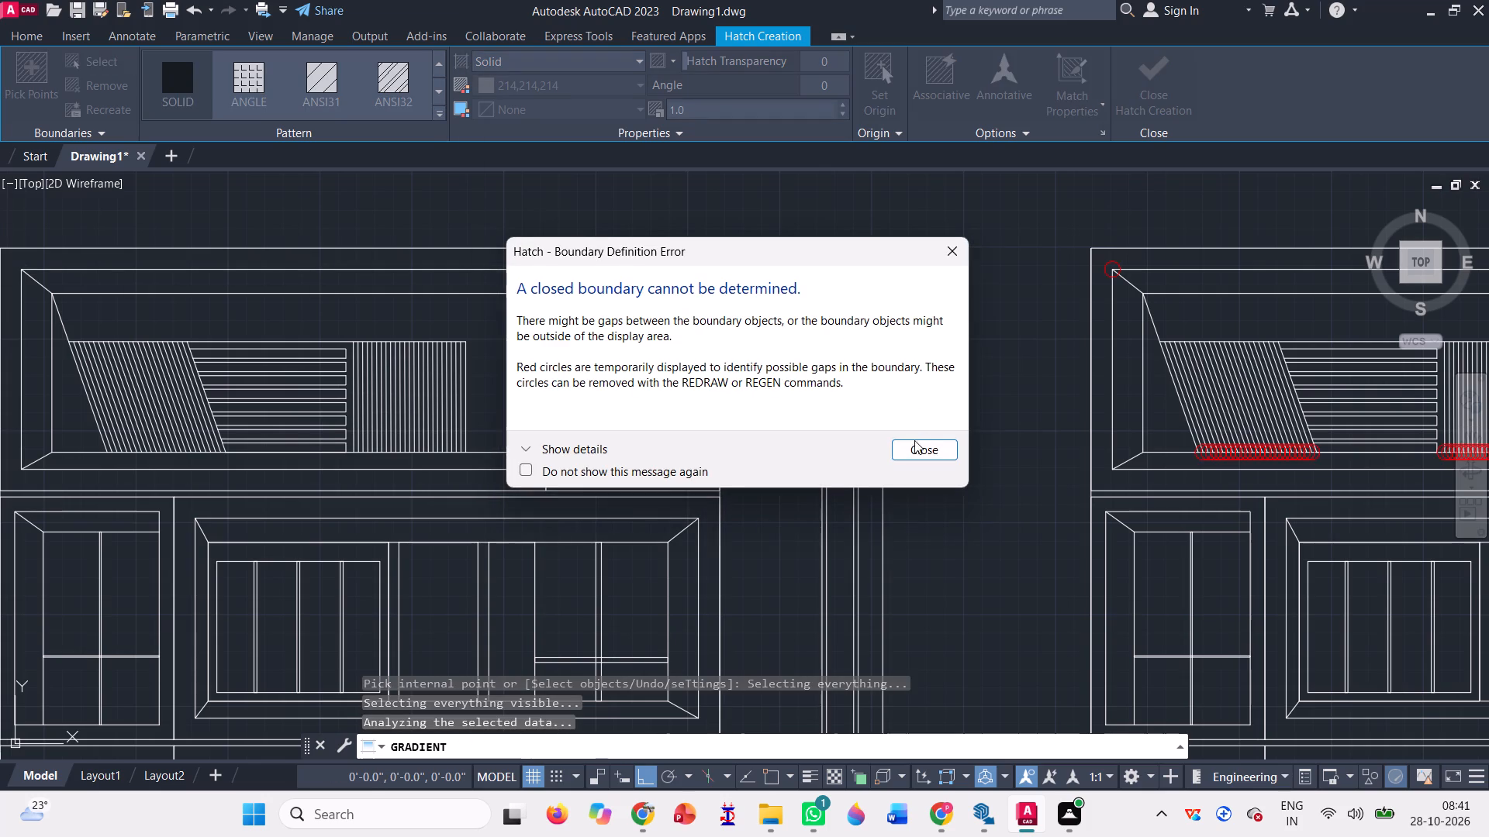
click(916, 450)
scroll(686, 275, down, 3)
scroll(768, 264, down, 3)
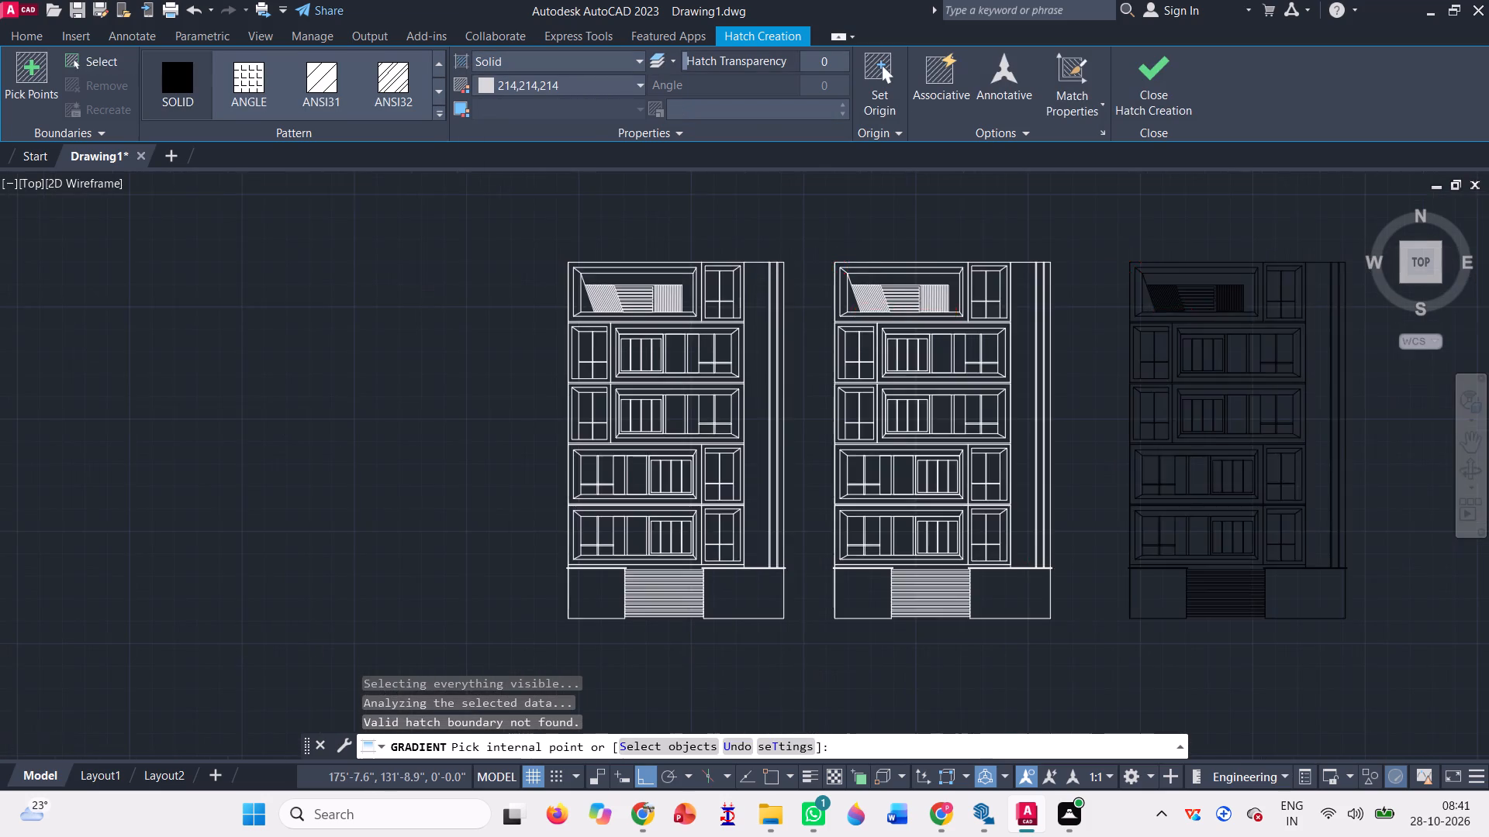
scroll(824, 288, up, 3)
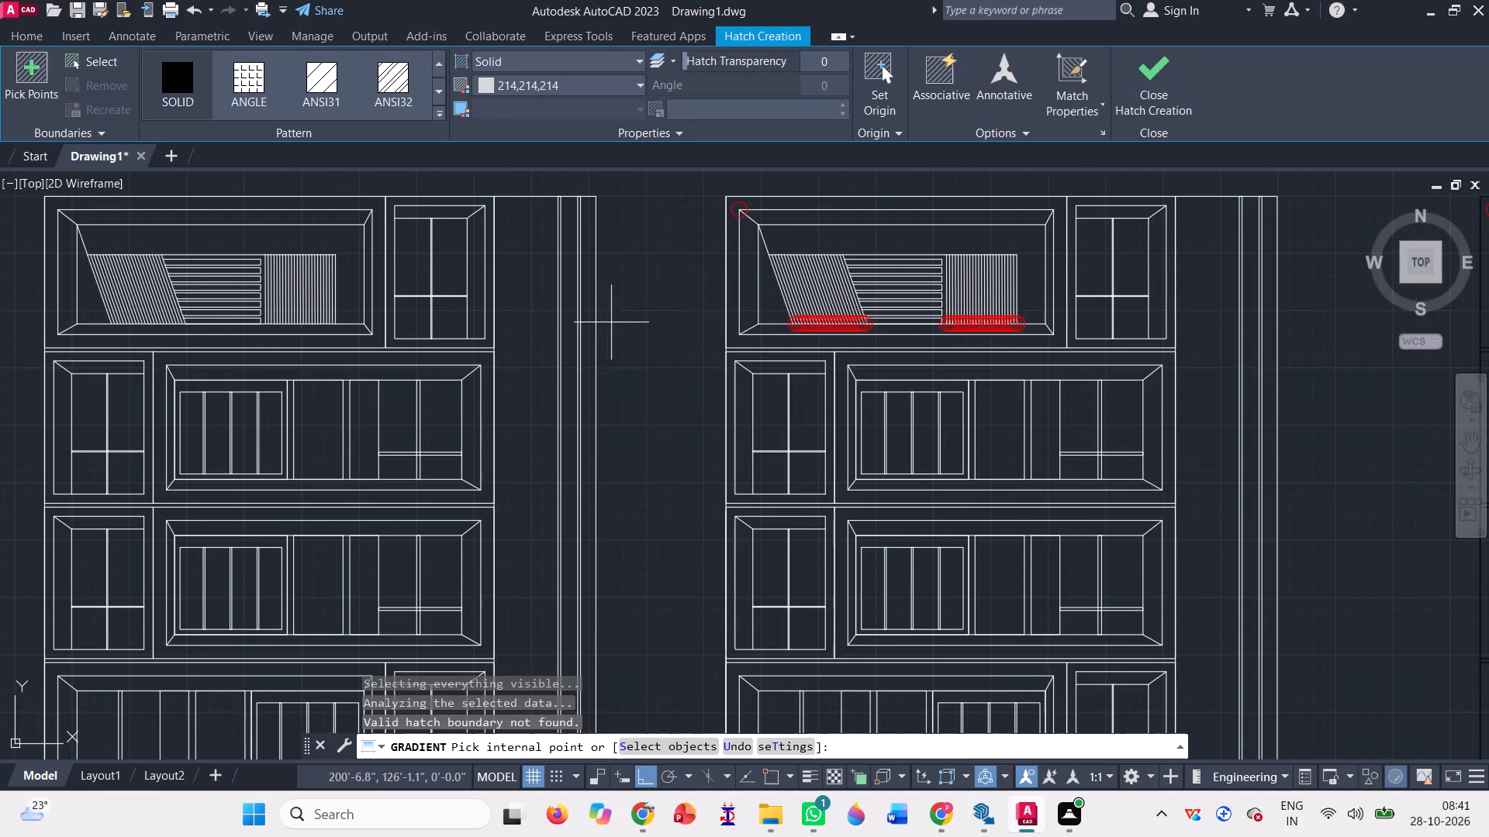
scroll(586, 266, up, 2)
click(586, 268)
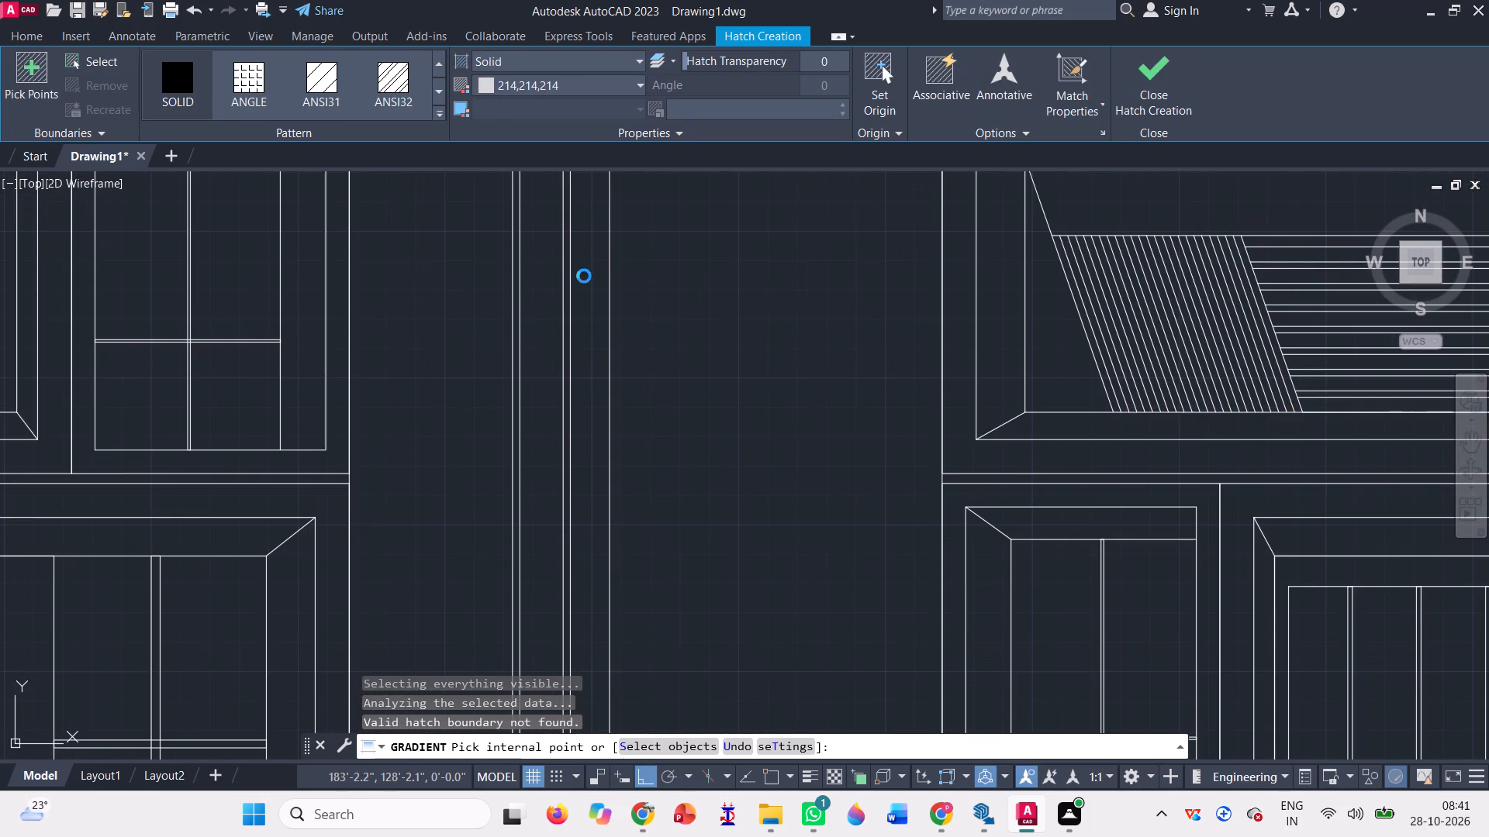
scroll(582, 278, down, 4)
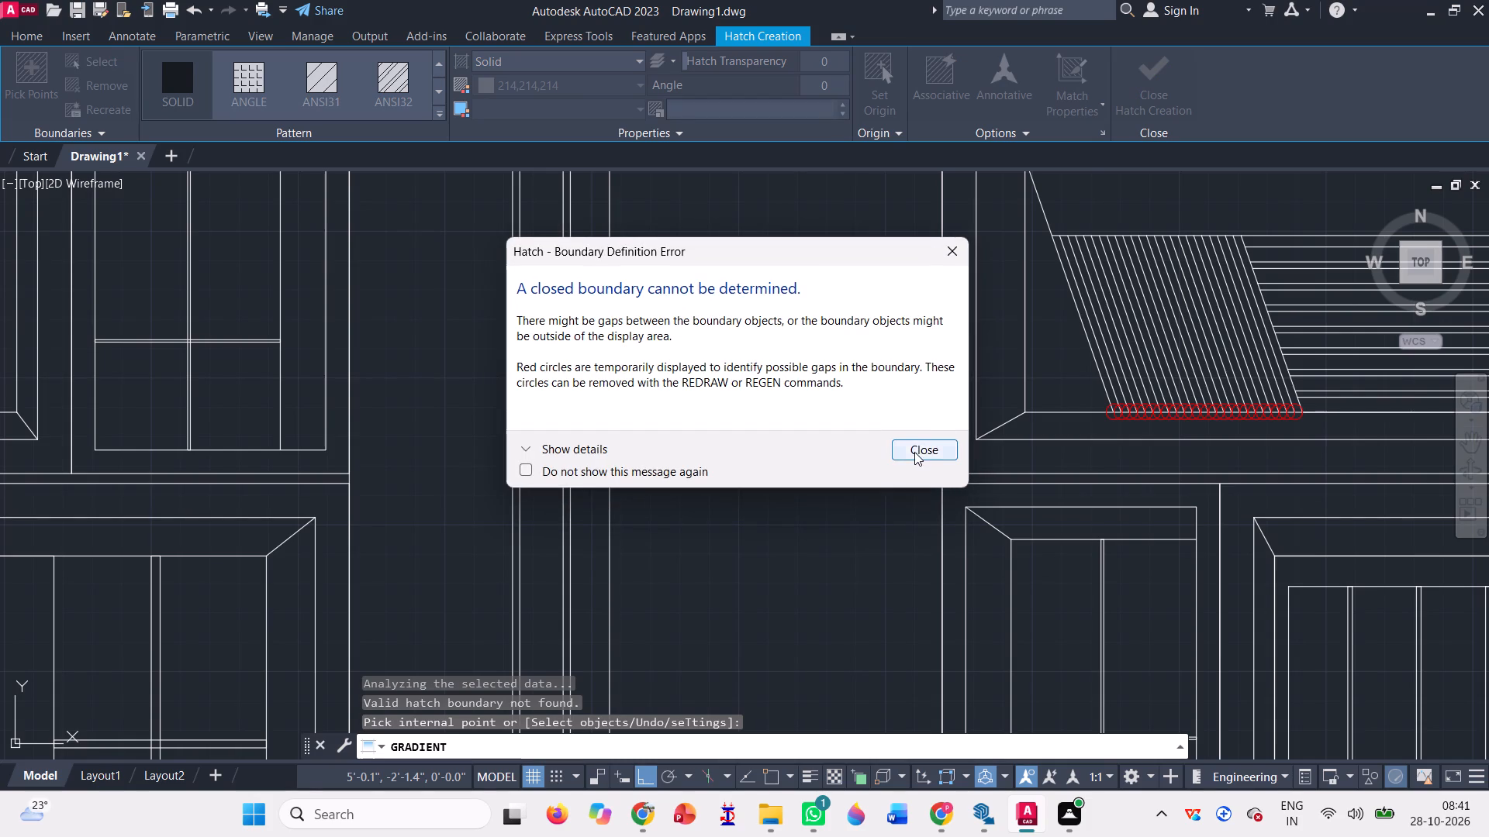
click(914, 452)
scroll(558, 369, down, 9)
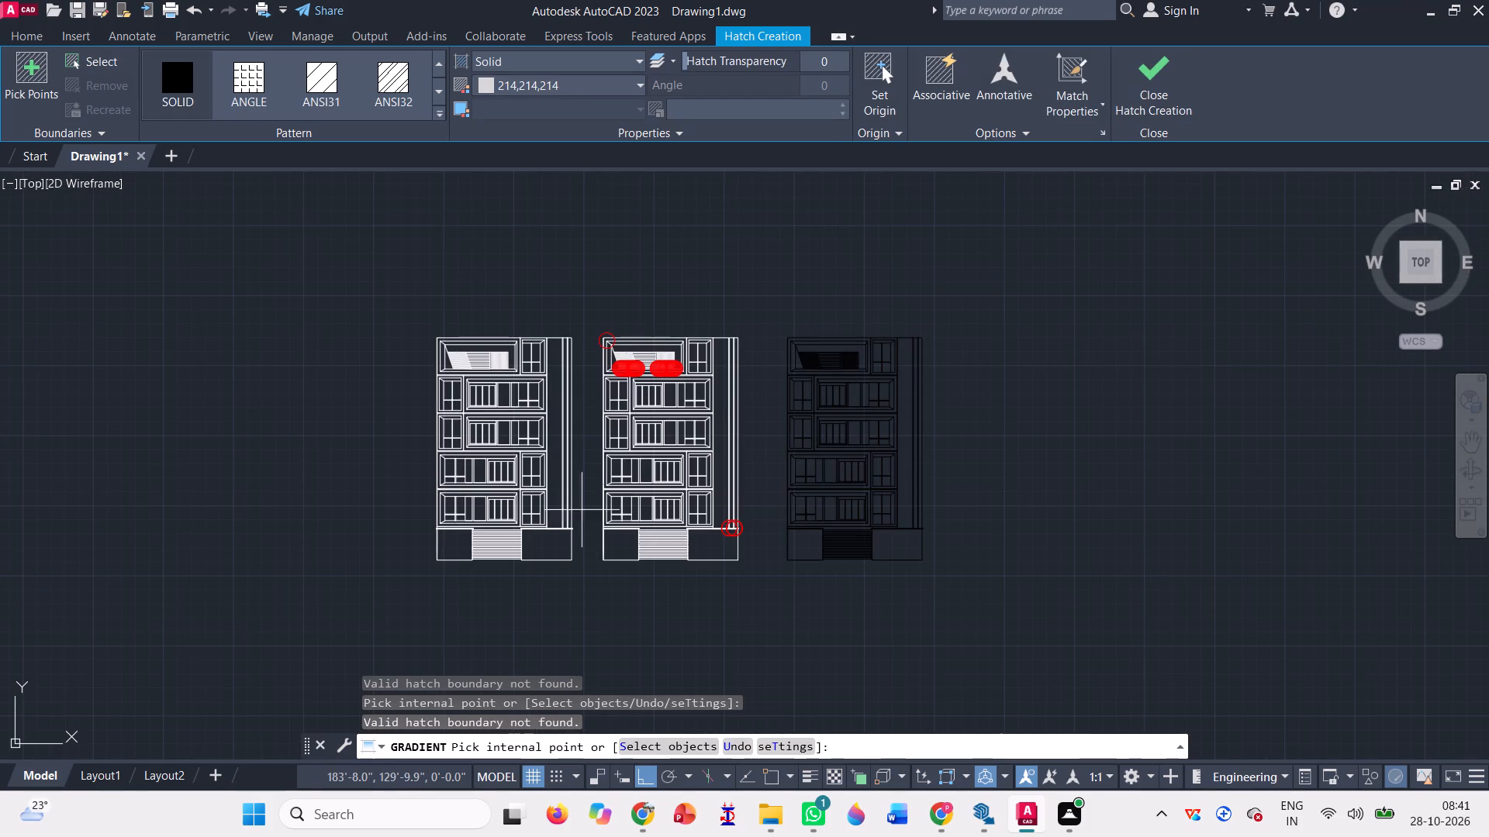
Fill the three bands of the leftmost elevation's vertical side strip with the solid hatch, picking points just above the ground floor.
scroll(565, 548, up, 3)
scroll(582, 463, up, 2)
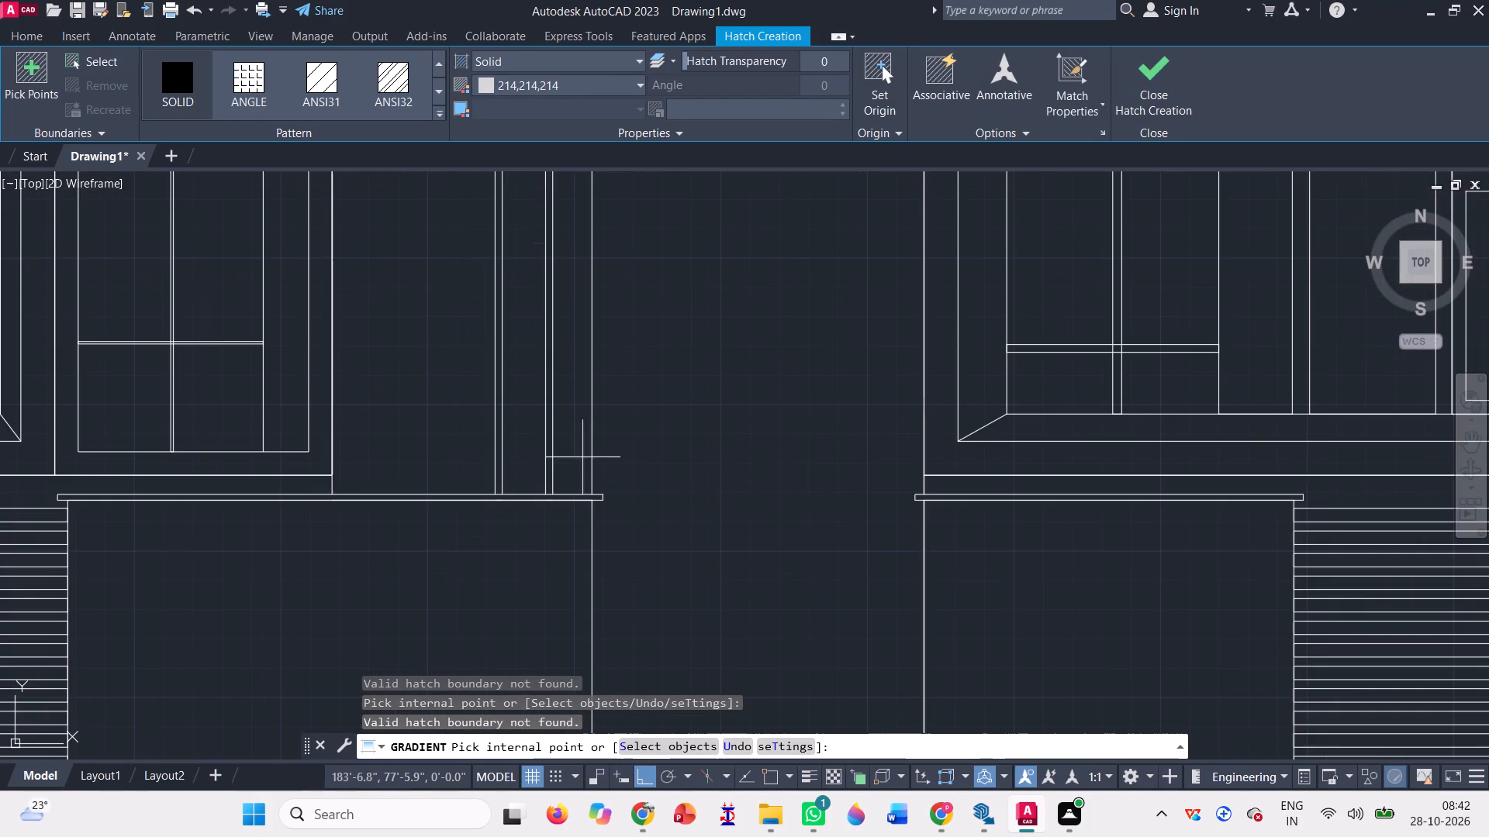
click(583, 453)
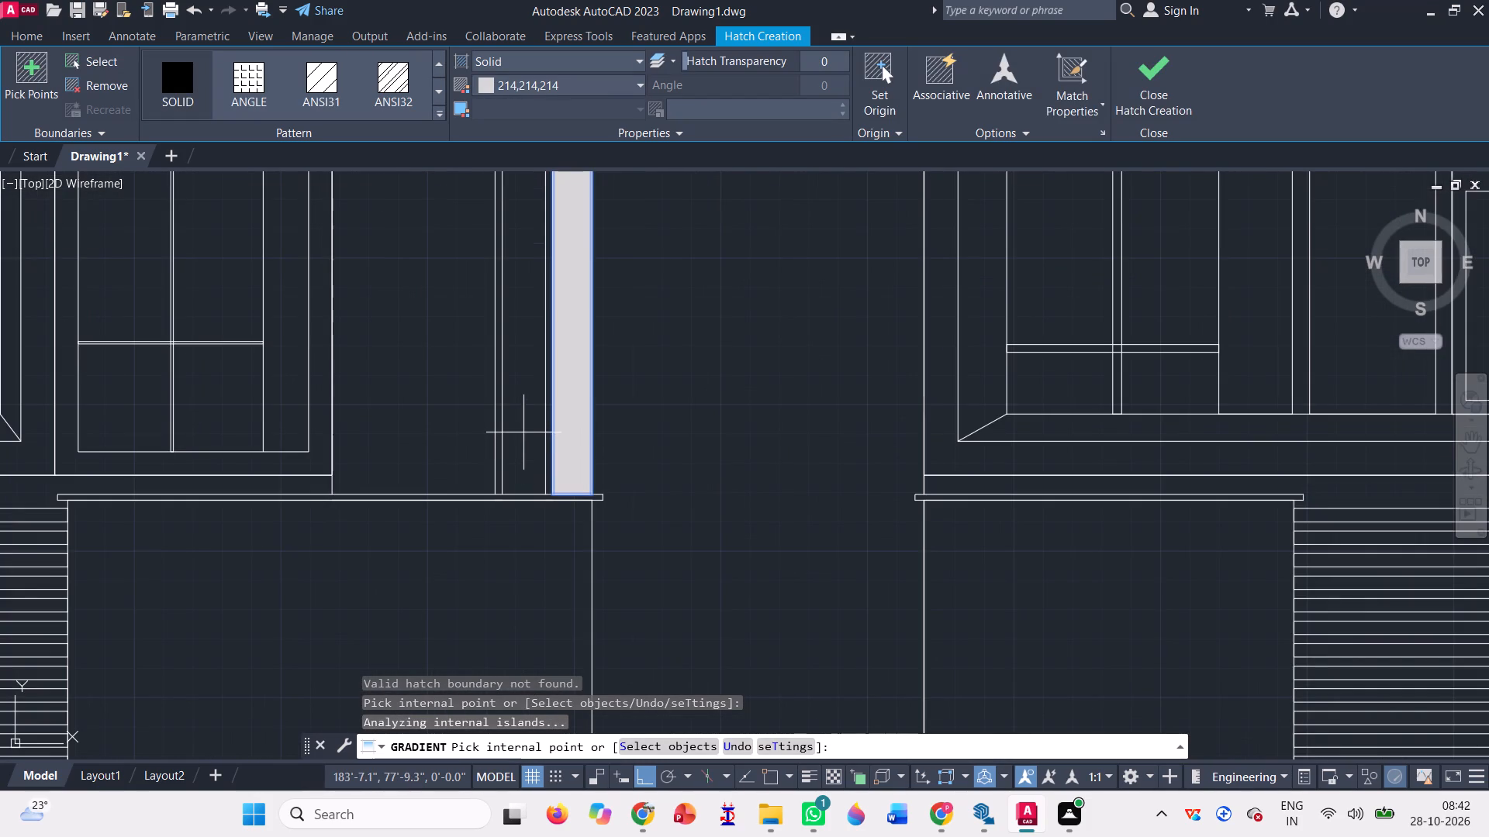
click(523, 432)
click(416, 418)
Fill the wall surrounds of the large windows on the two storeys directly above the leftmost elevation's ground floor.
scroll(583, 526, down, 3)
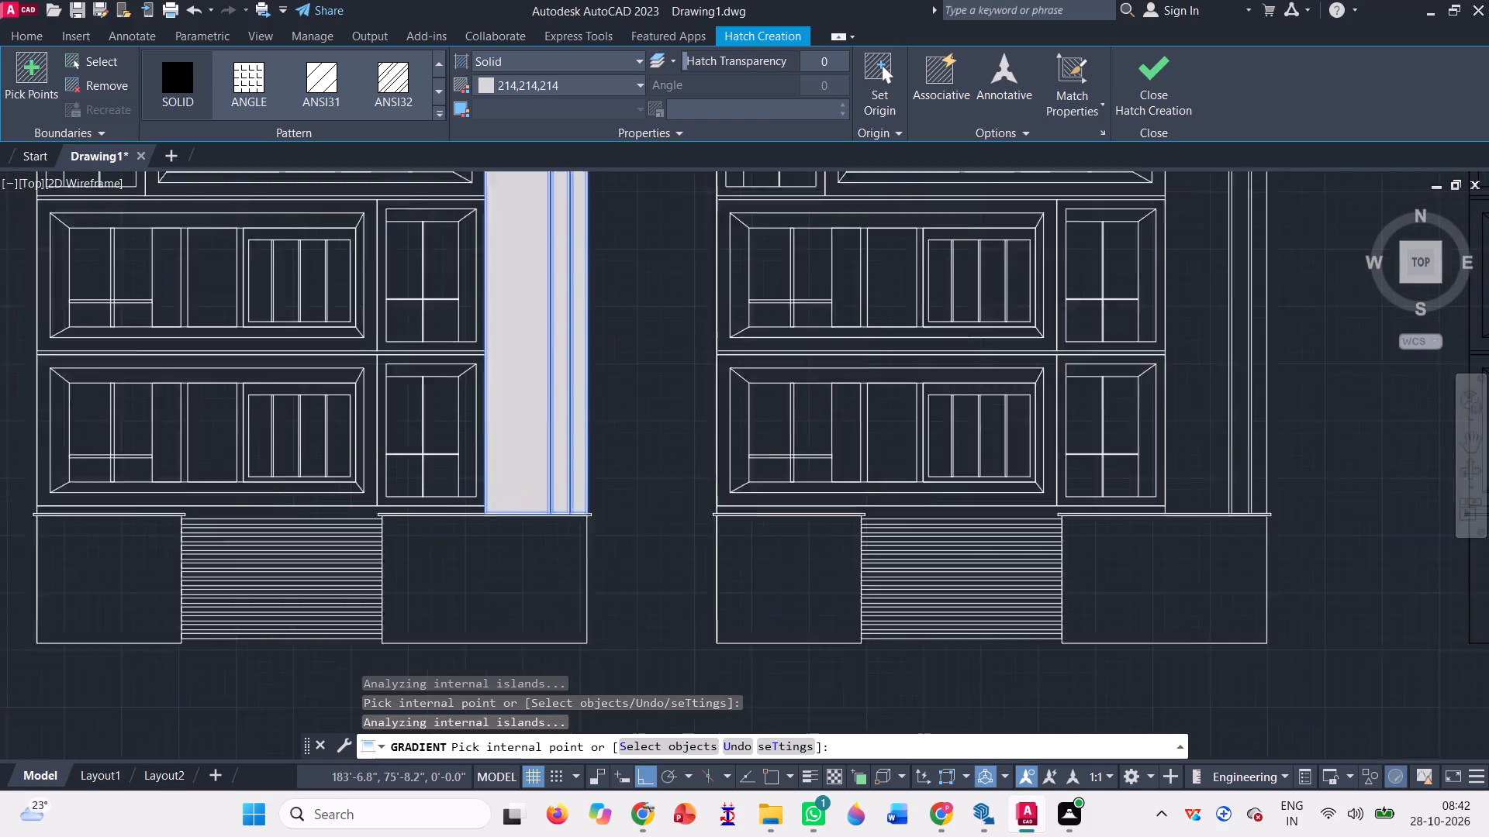
scroll(374, 515, up, 2)
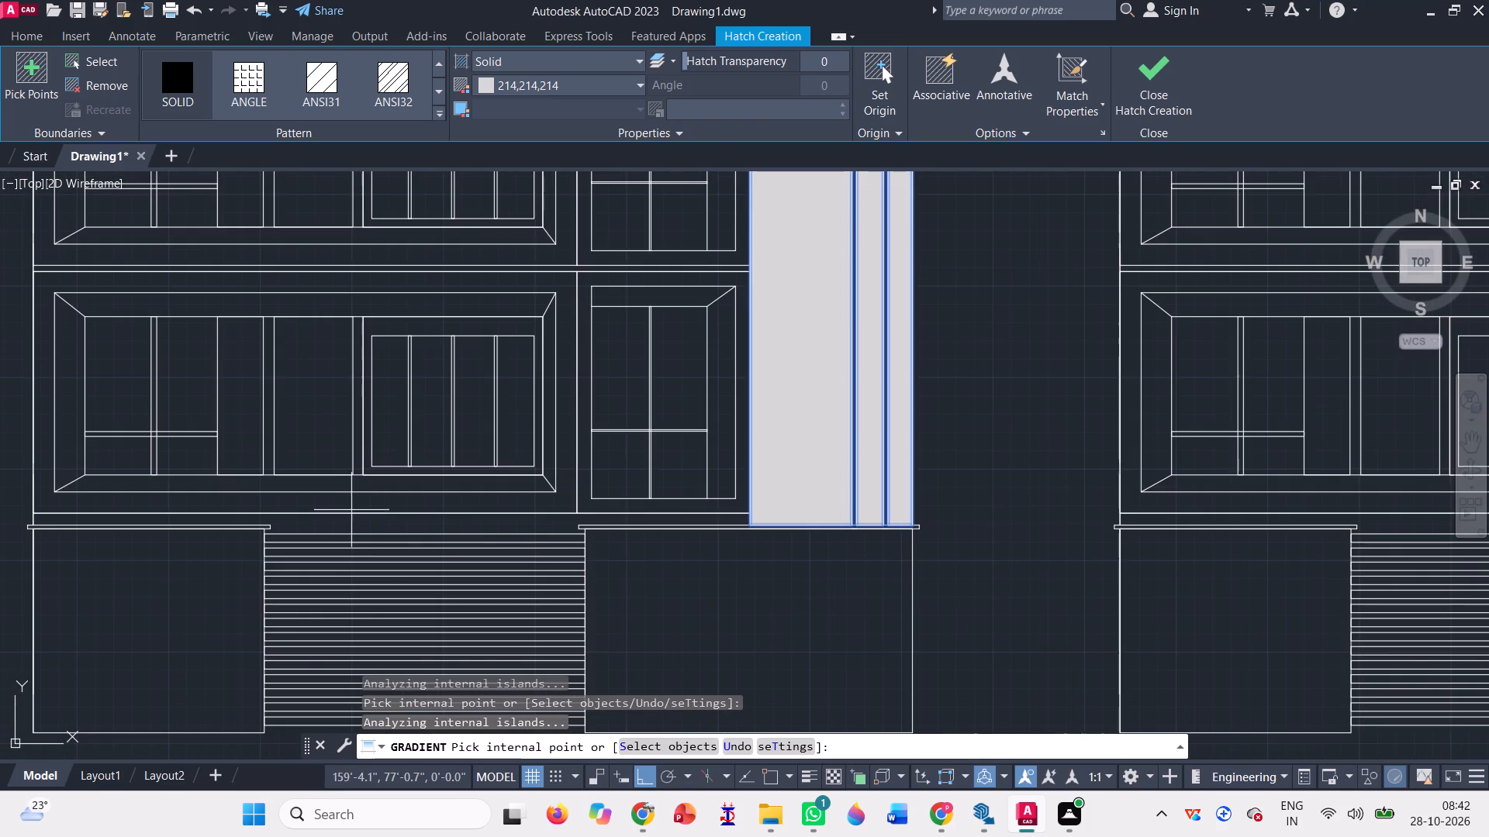
click(357, 499)
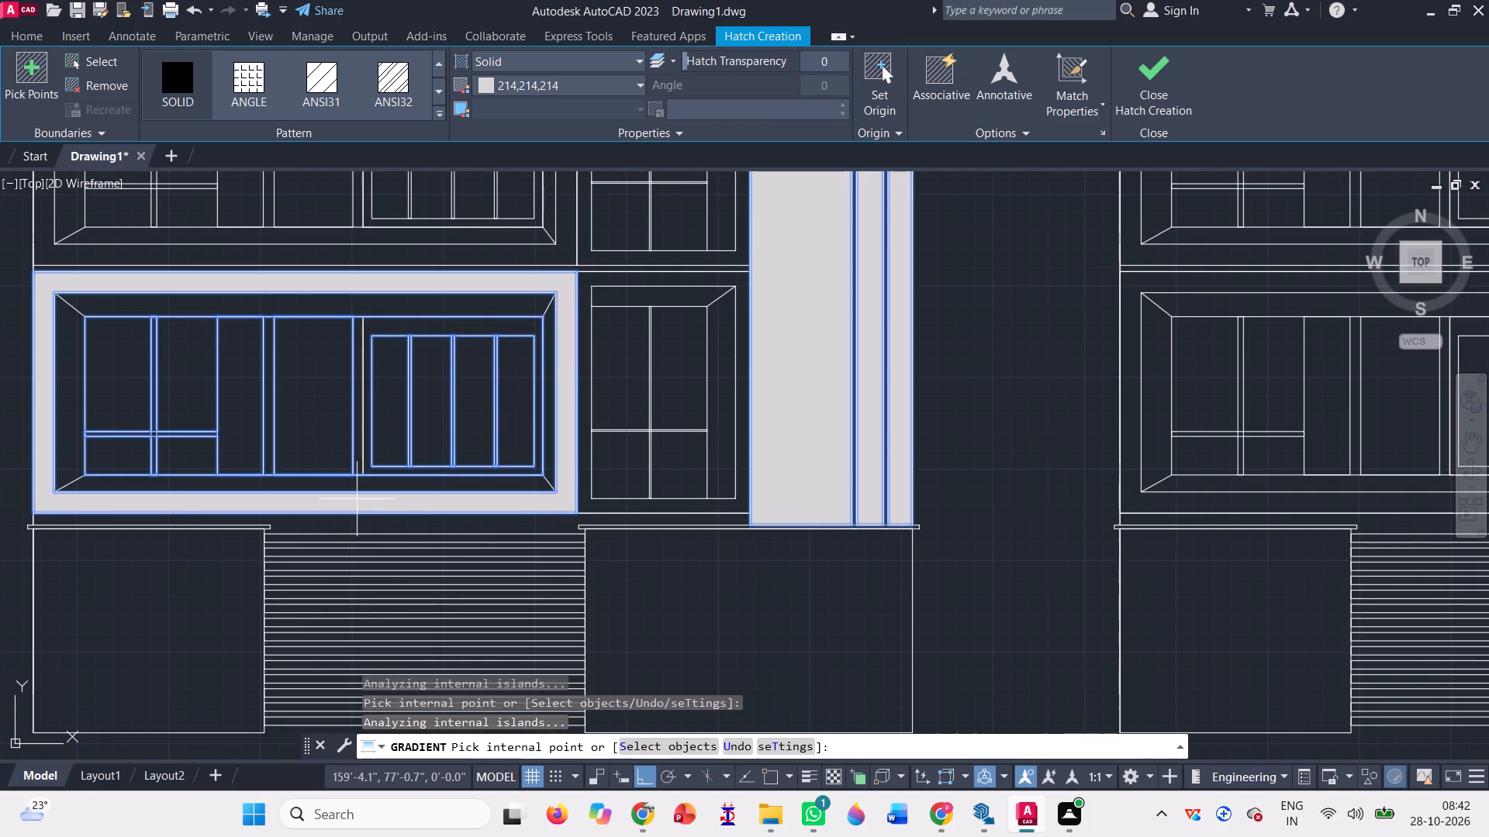
scroll(601, 492, down, 1)
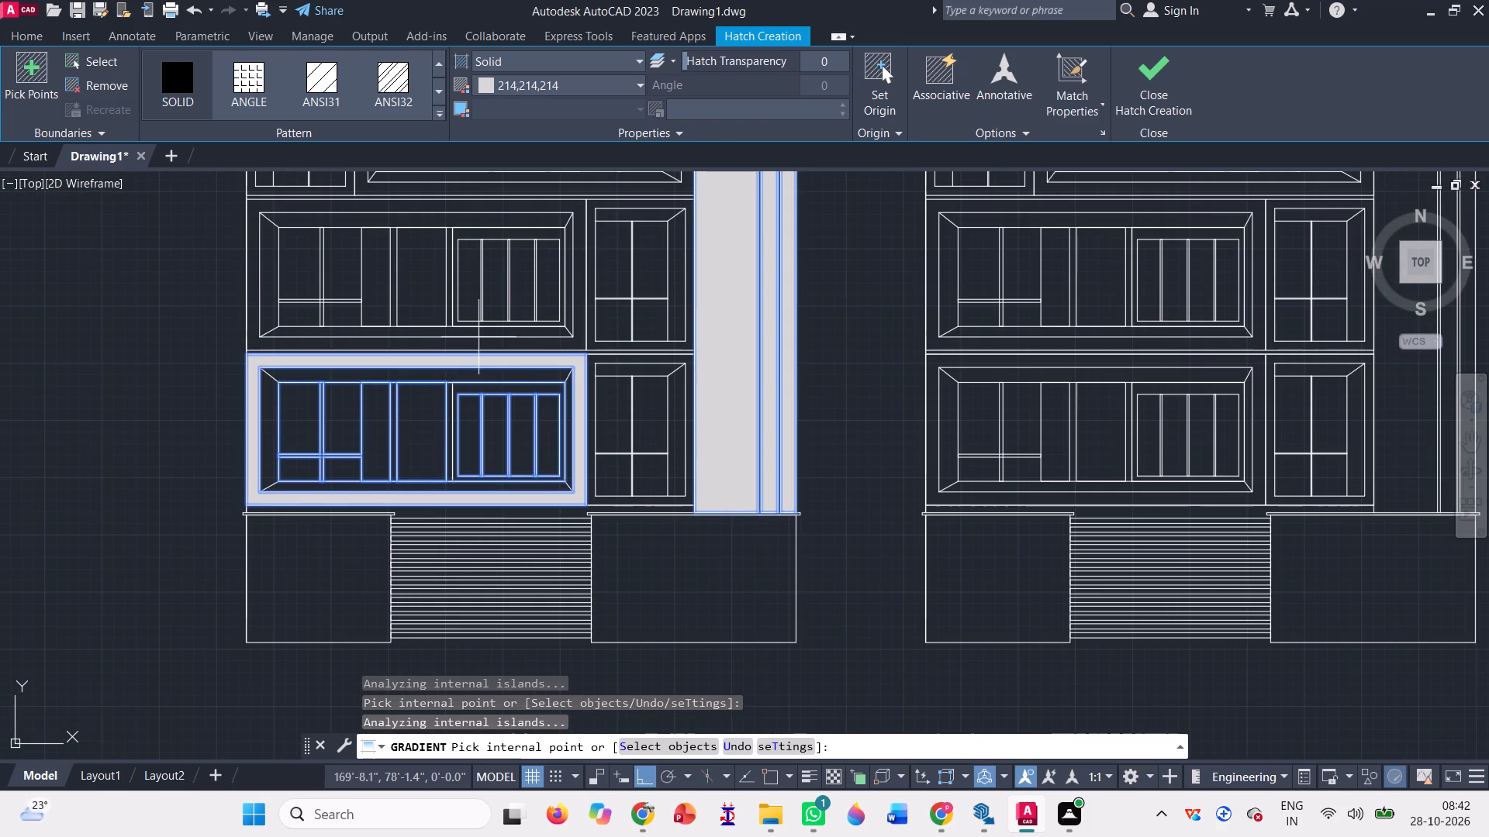
scroll(455, 325, up, 1)
click(440, 350)
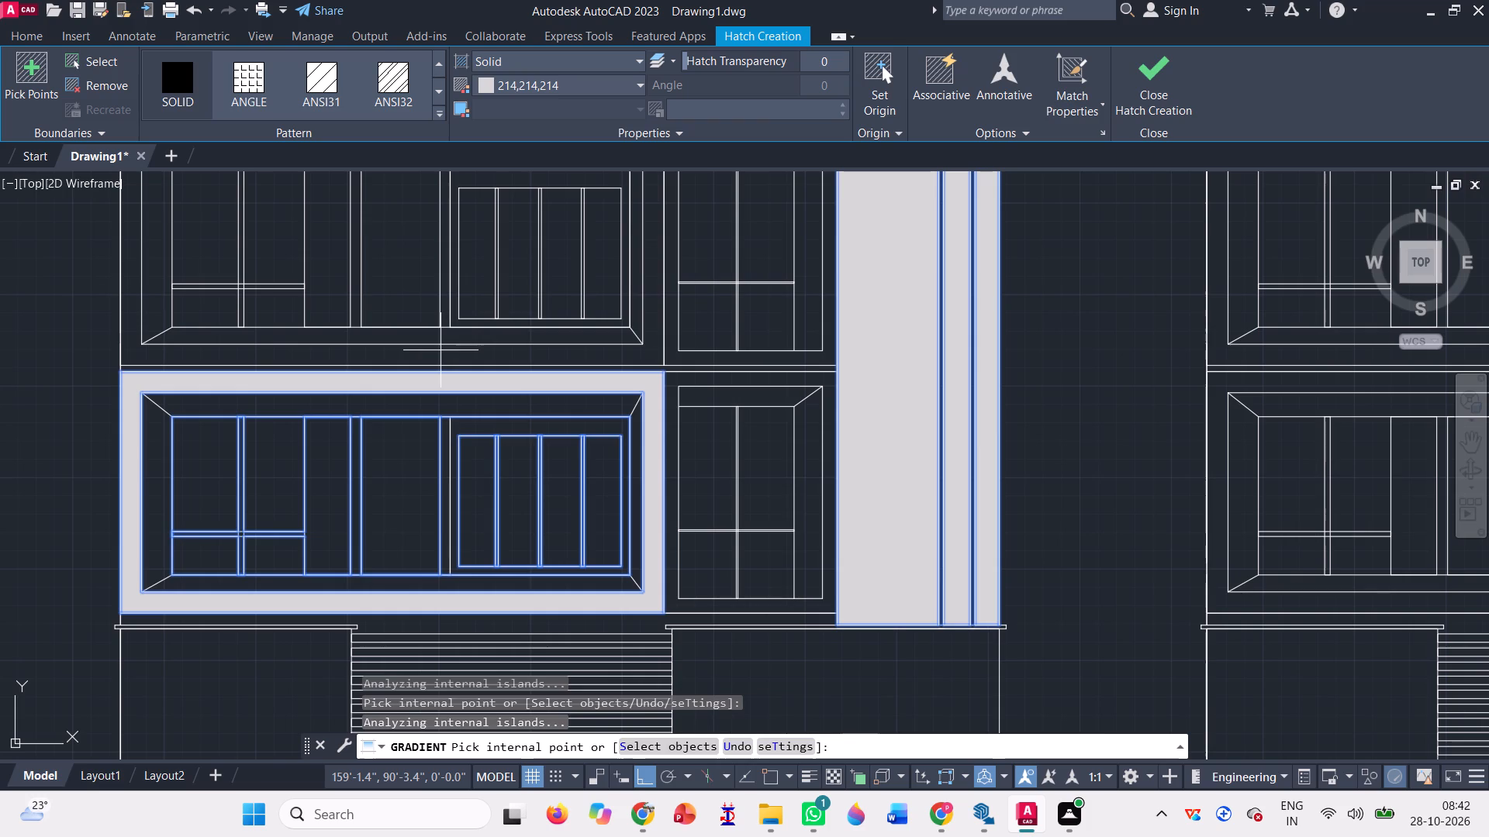
Fill the leftmost elevation's wall surrounds around both top-storey openings and around the large windows on the two storeys below with the solid hatch.
scroll(489, 410, down, 2)
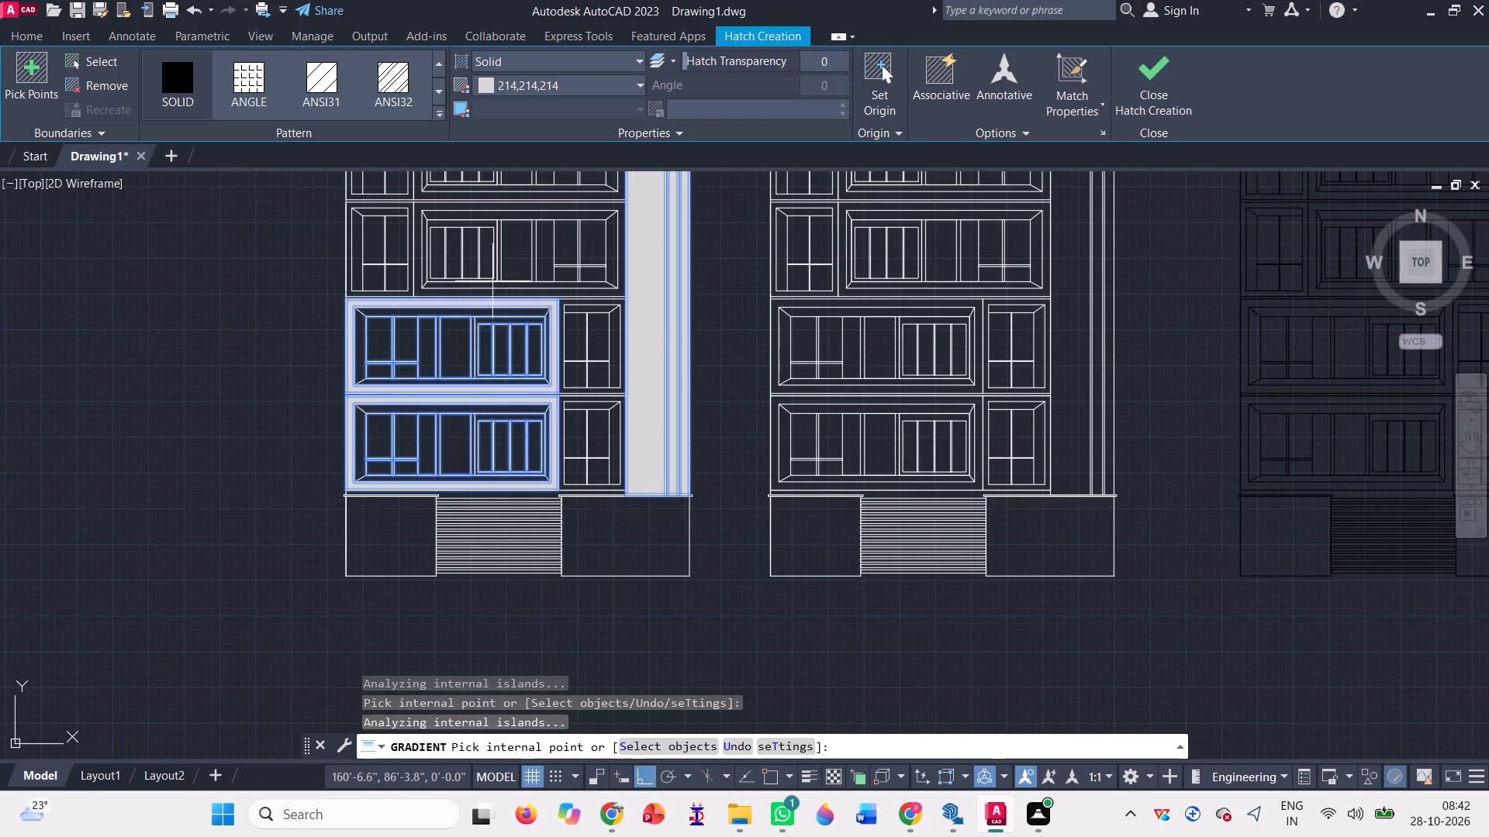
scroll(410, 454, down, 1)
scroll(475, 220, up, 1)
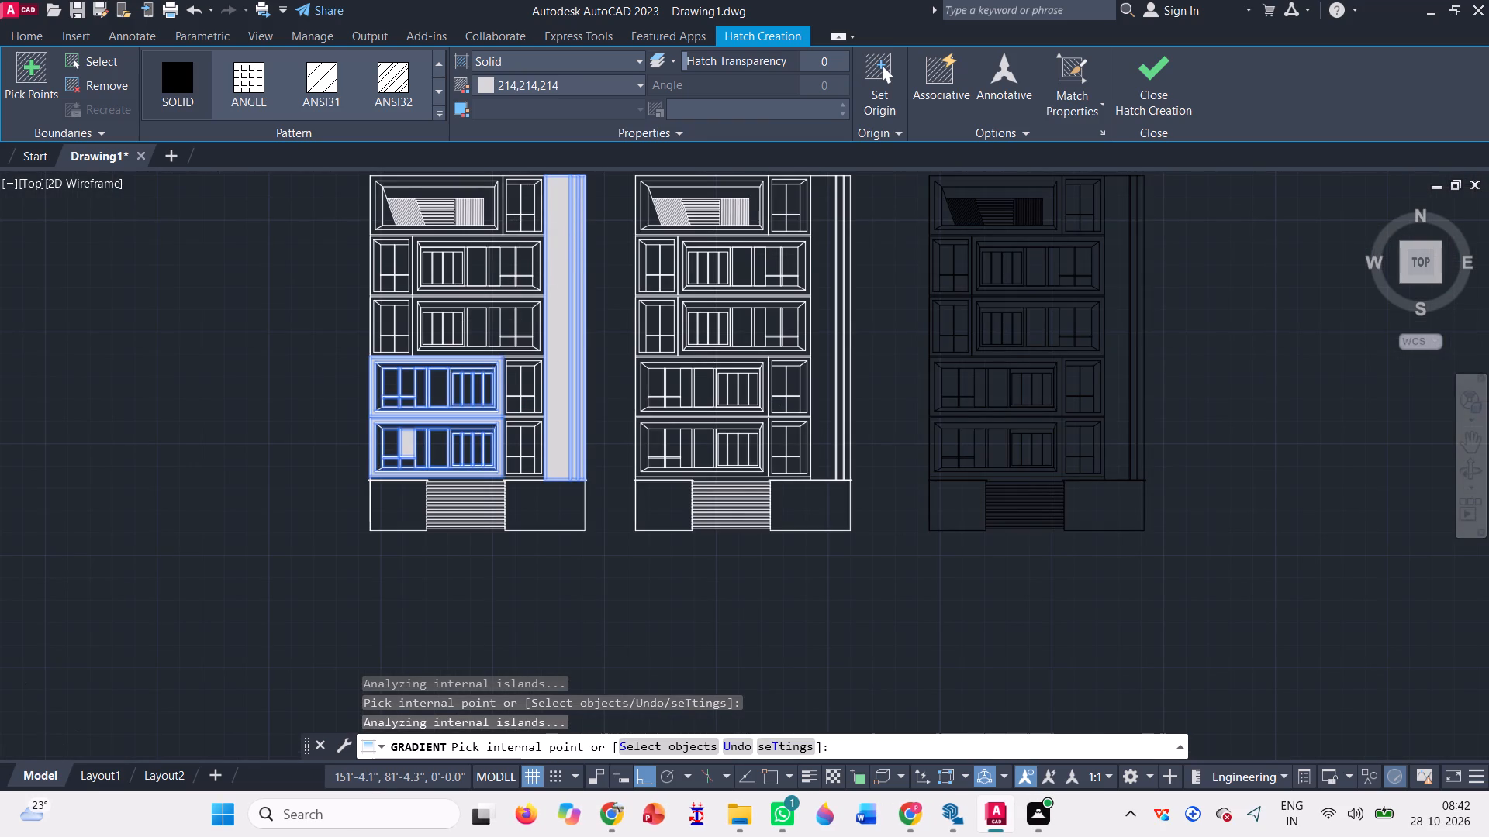
scroll(520, 235, up, 2)
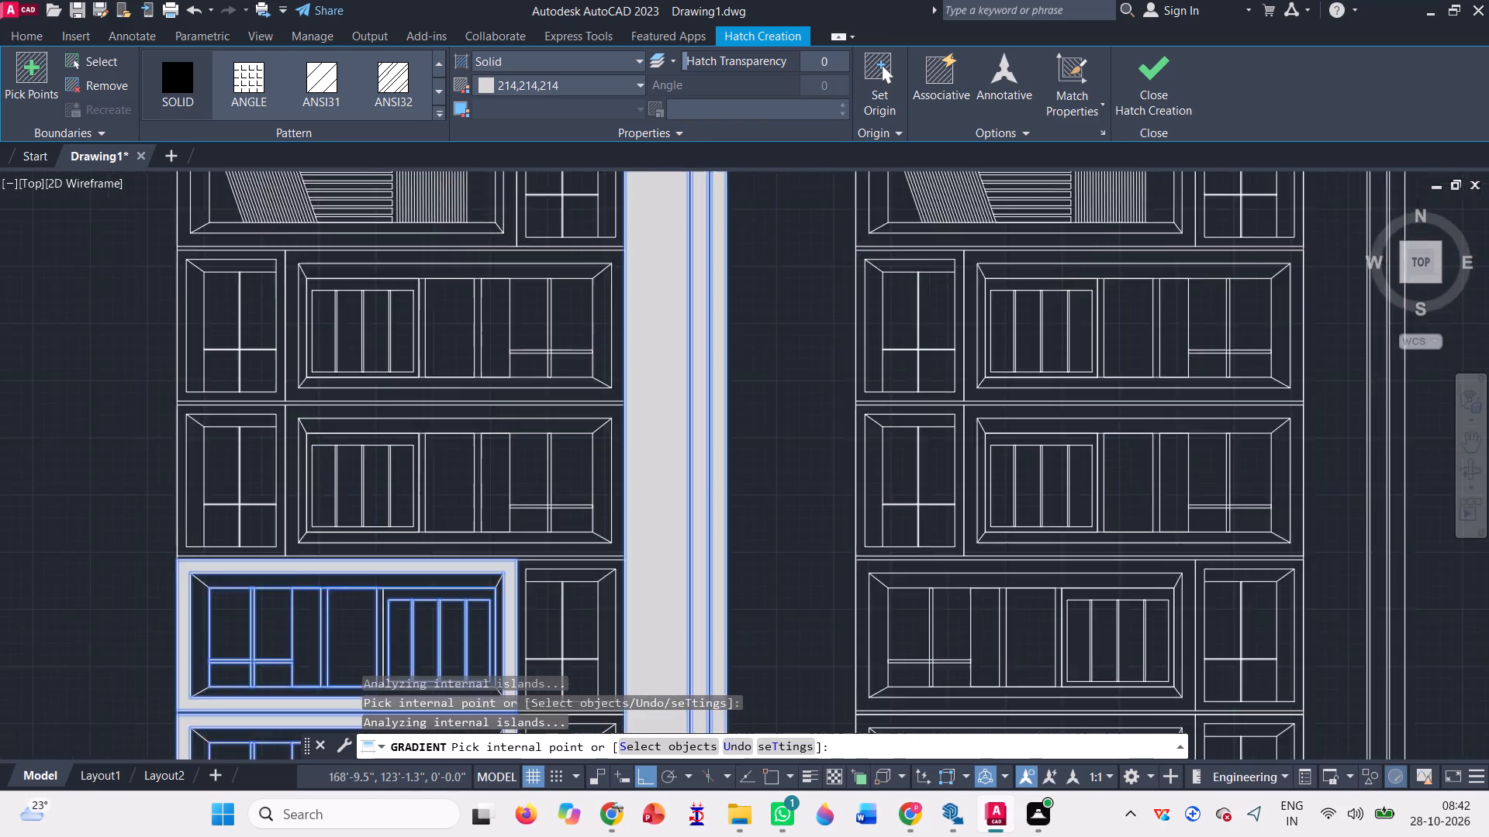
click(501, 243)
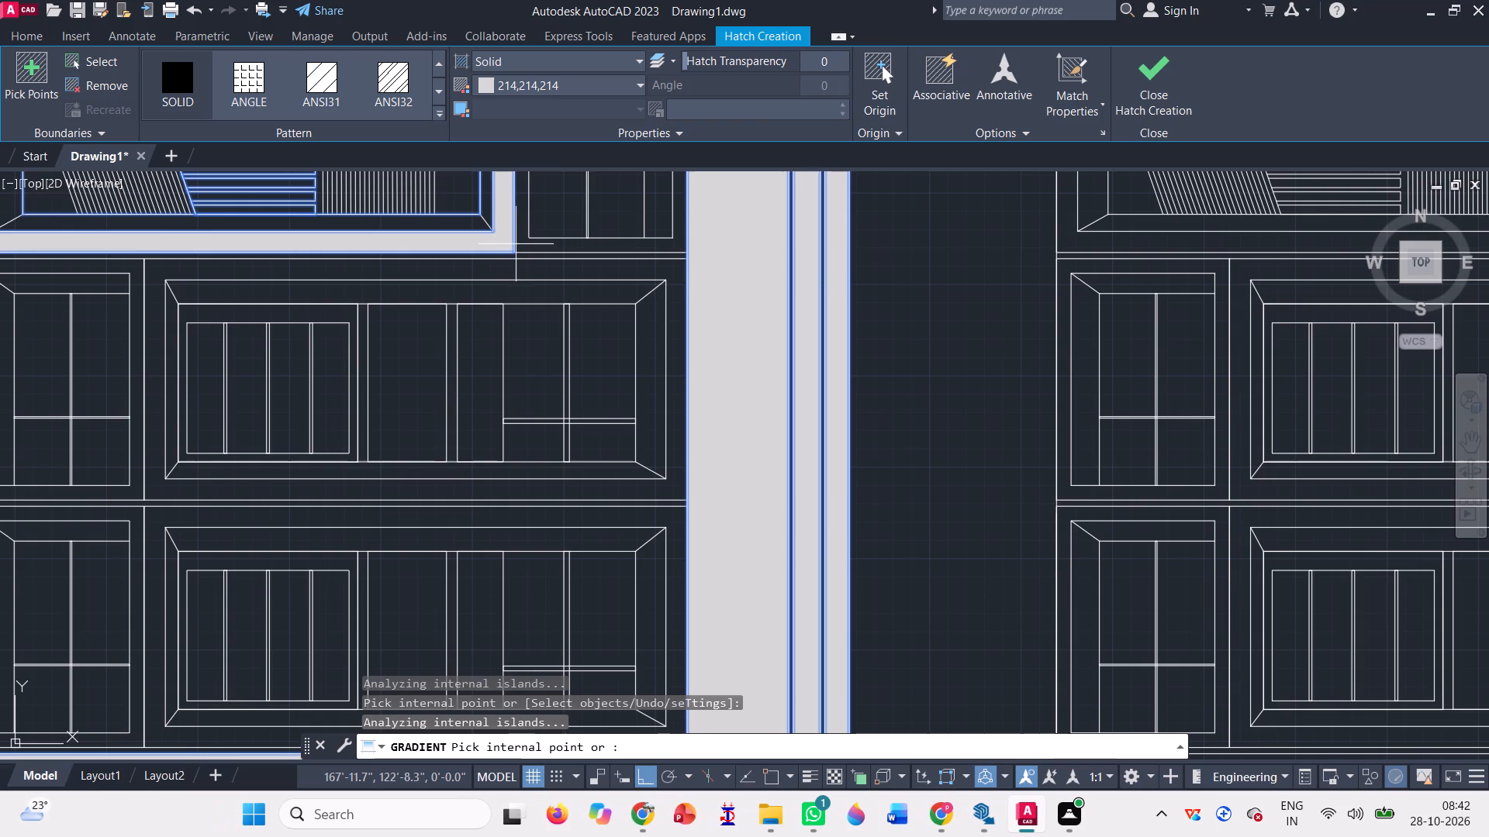
click(535, 246)
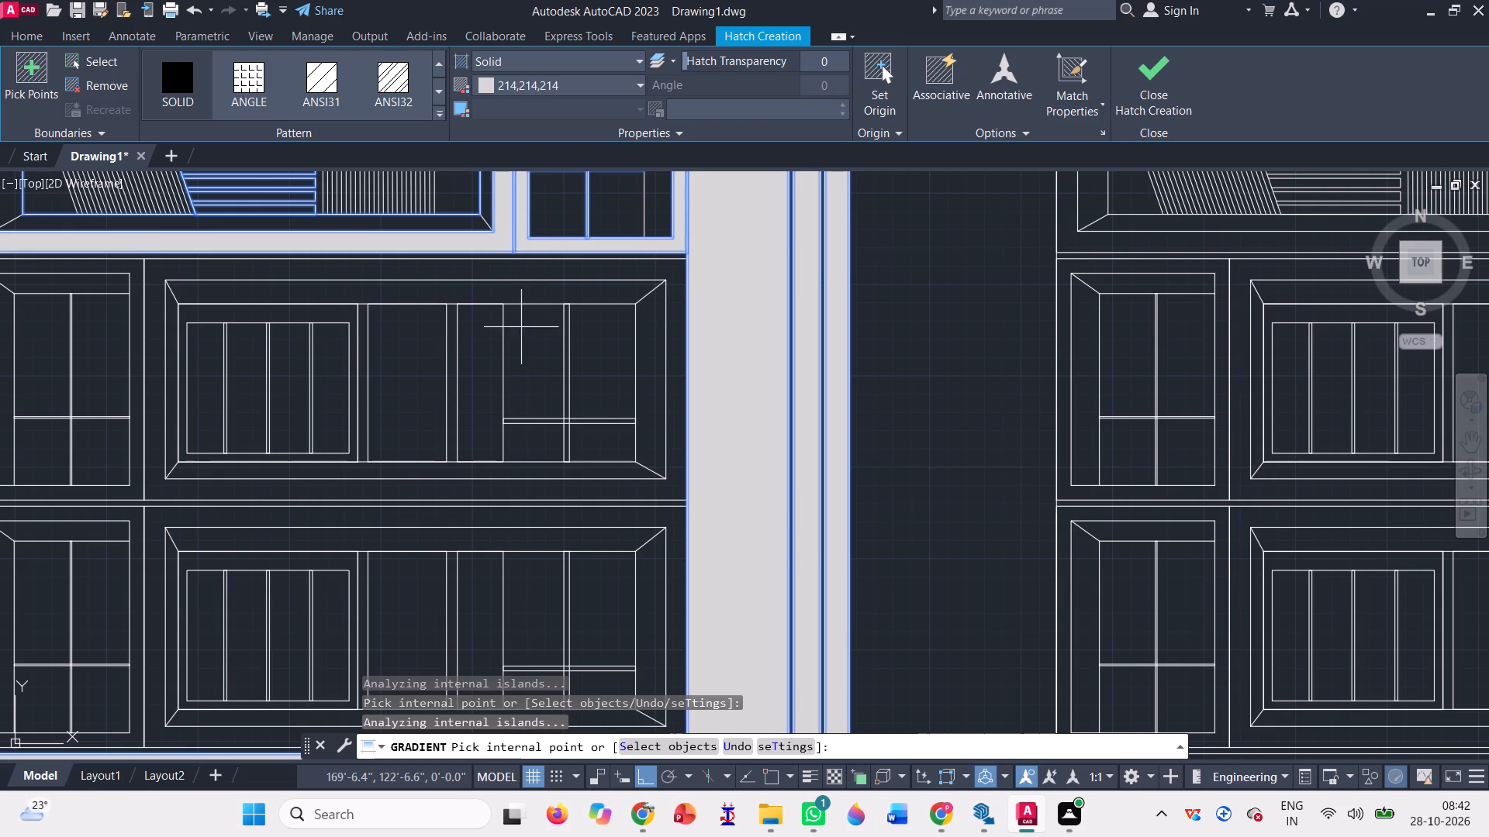
click(509, 270)
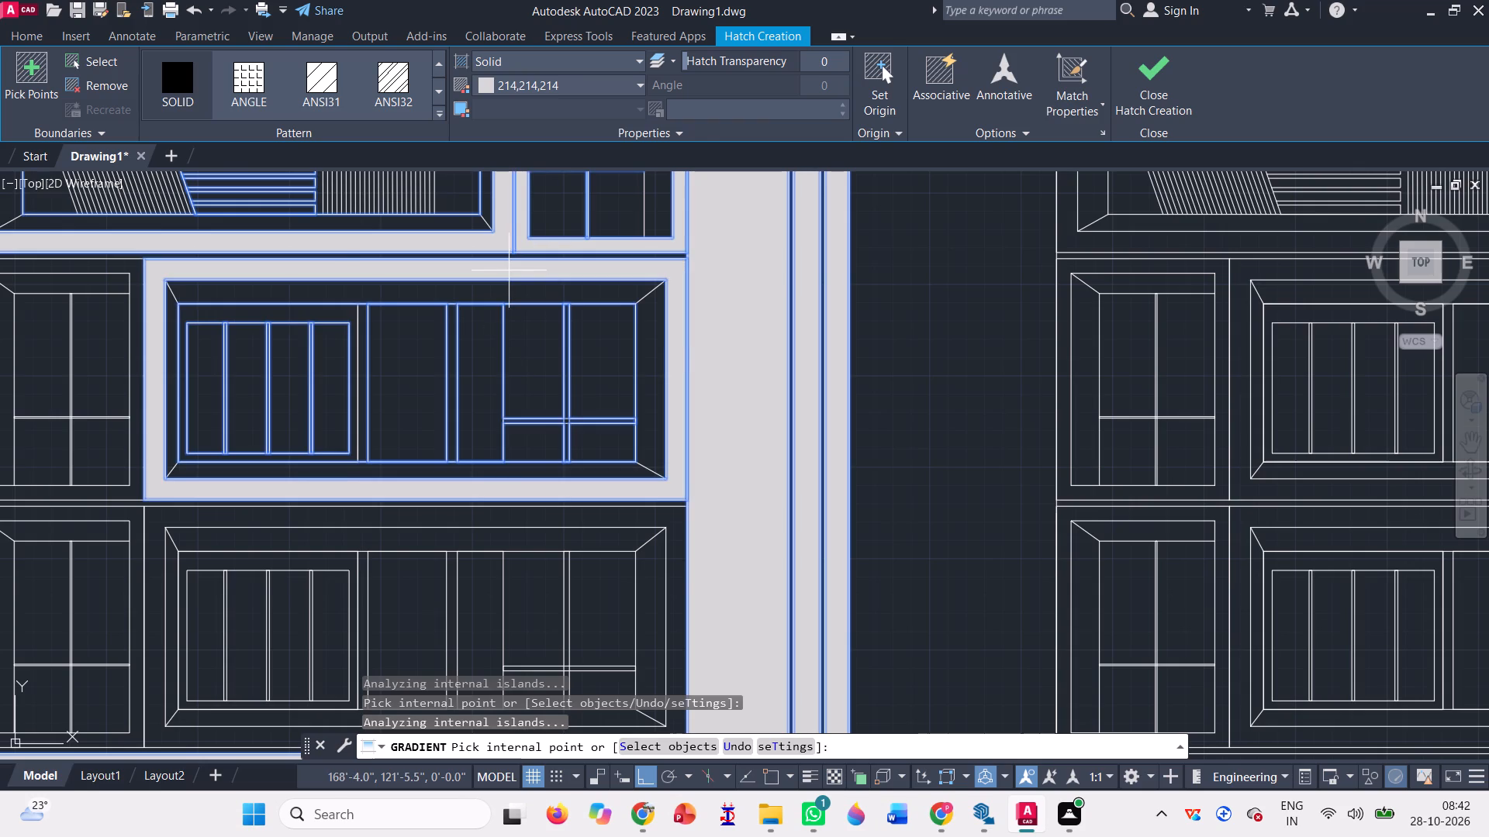
scroll(555, 297, down, 1)
click(523, 436)
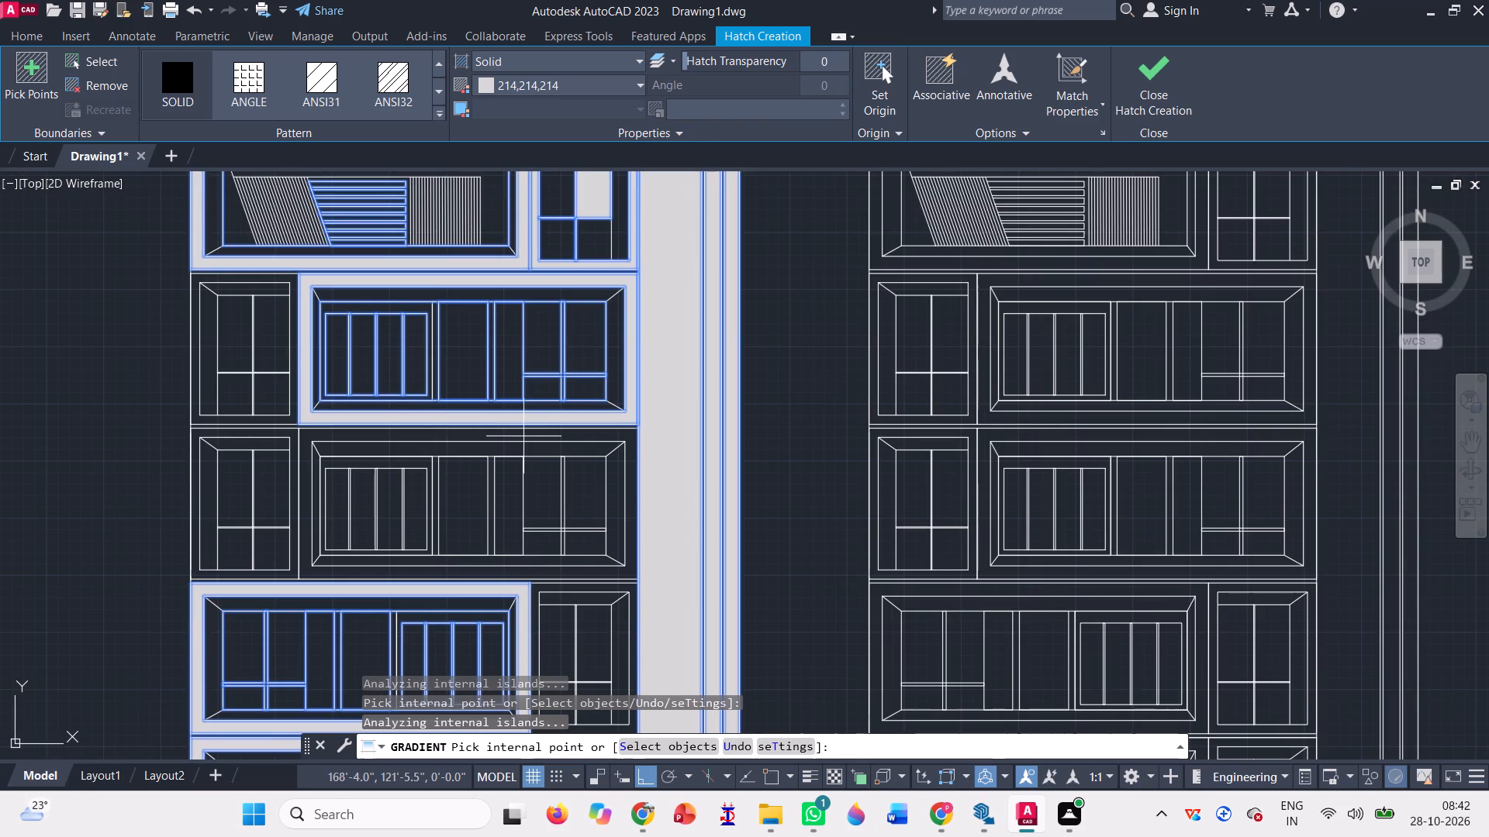
scroll(528, 424, down, 1)
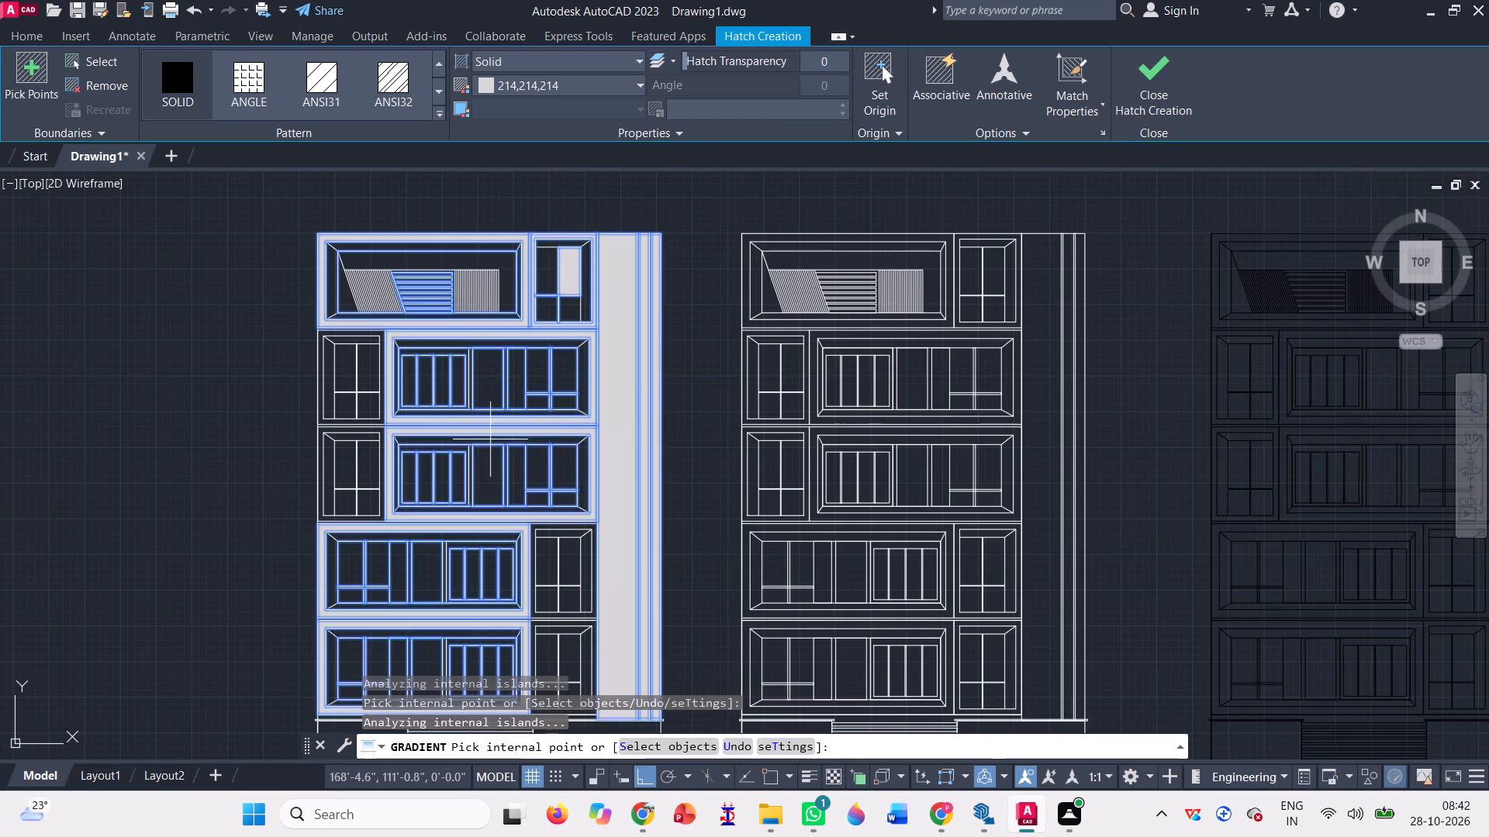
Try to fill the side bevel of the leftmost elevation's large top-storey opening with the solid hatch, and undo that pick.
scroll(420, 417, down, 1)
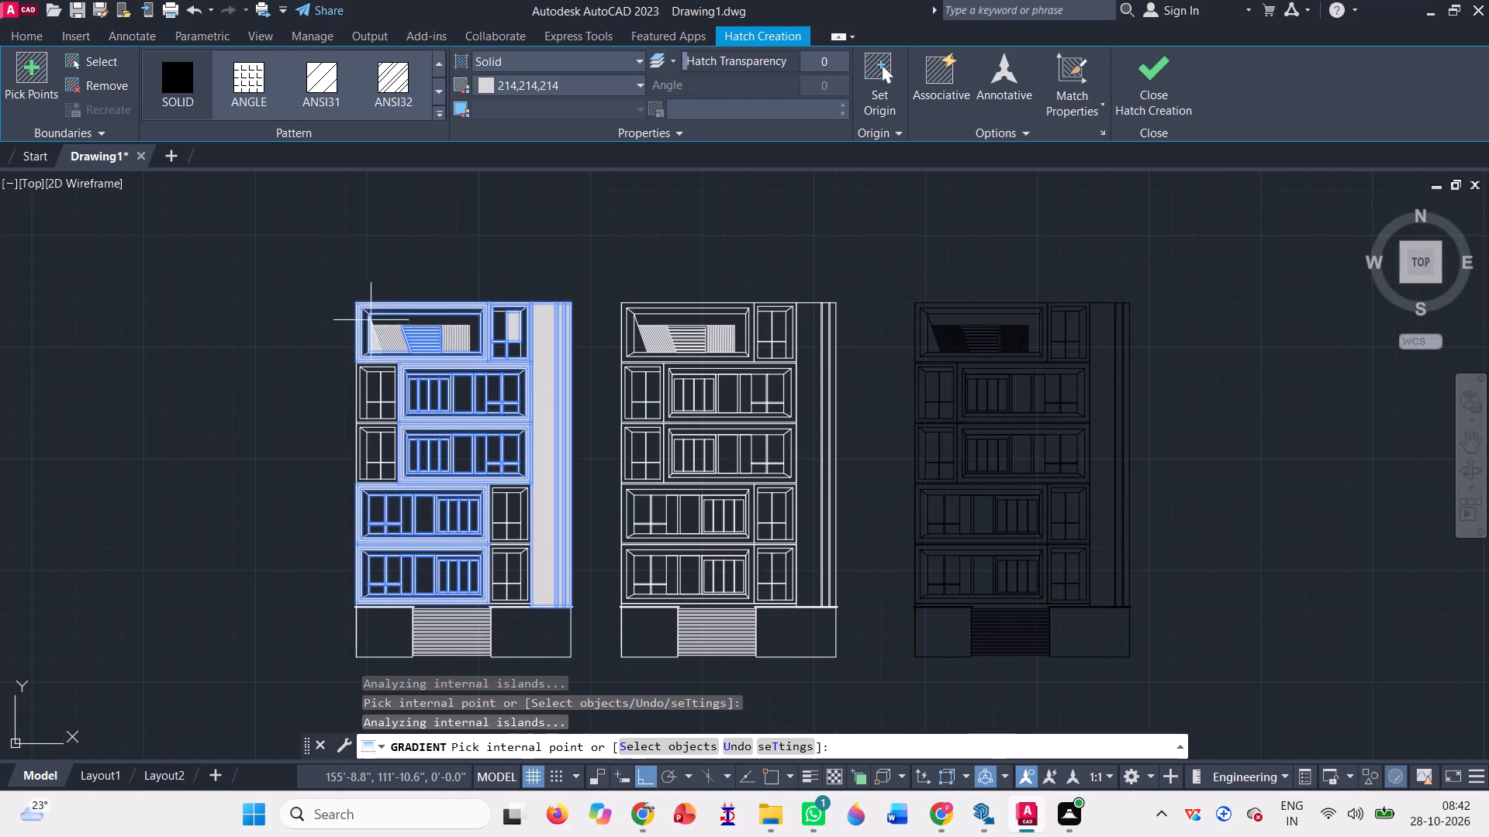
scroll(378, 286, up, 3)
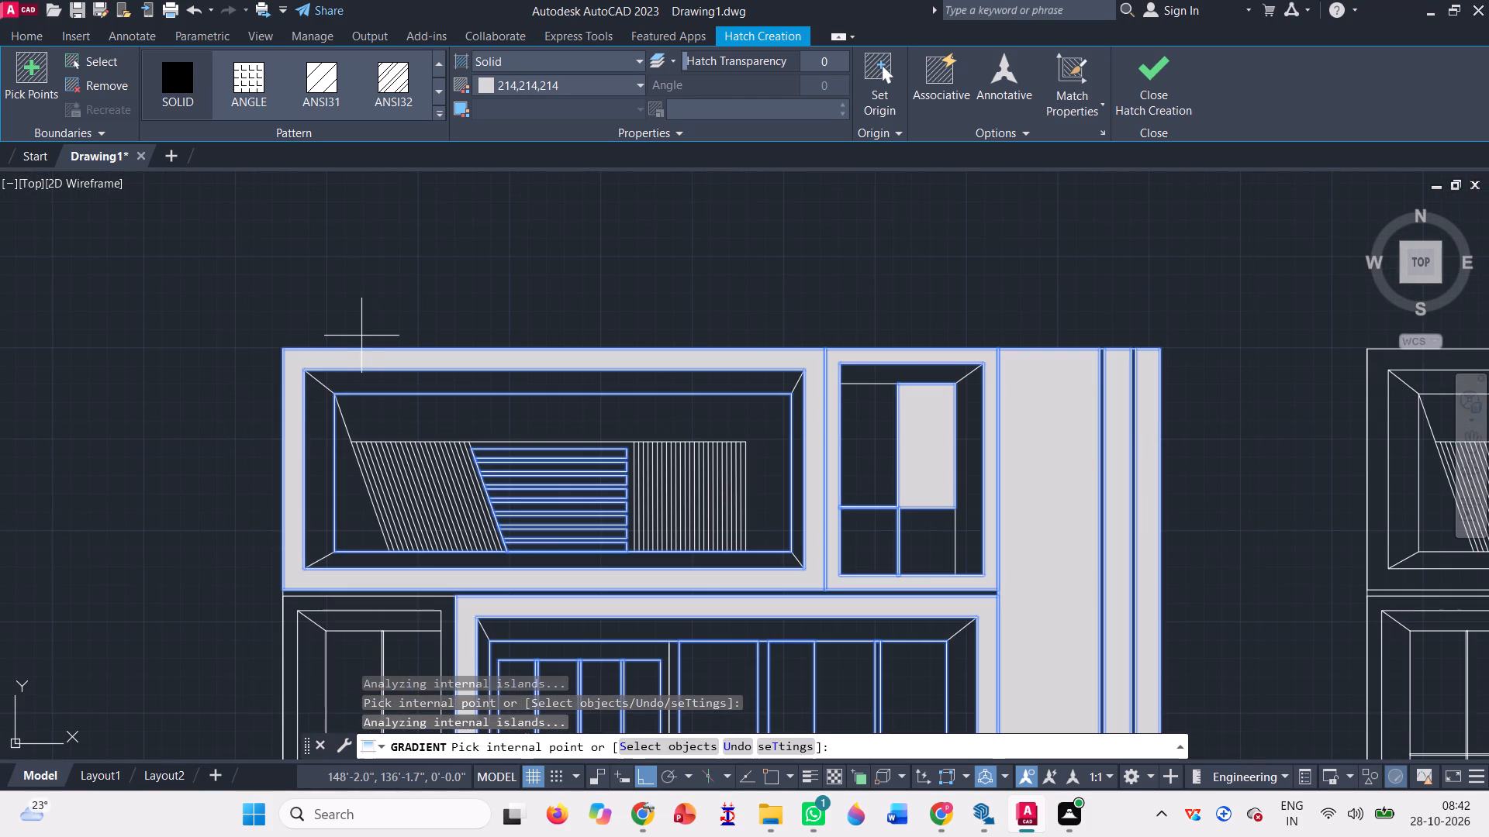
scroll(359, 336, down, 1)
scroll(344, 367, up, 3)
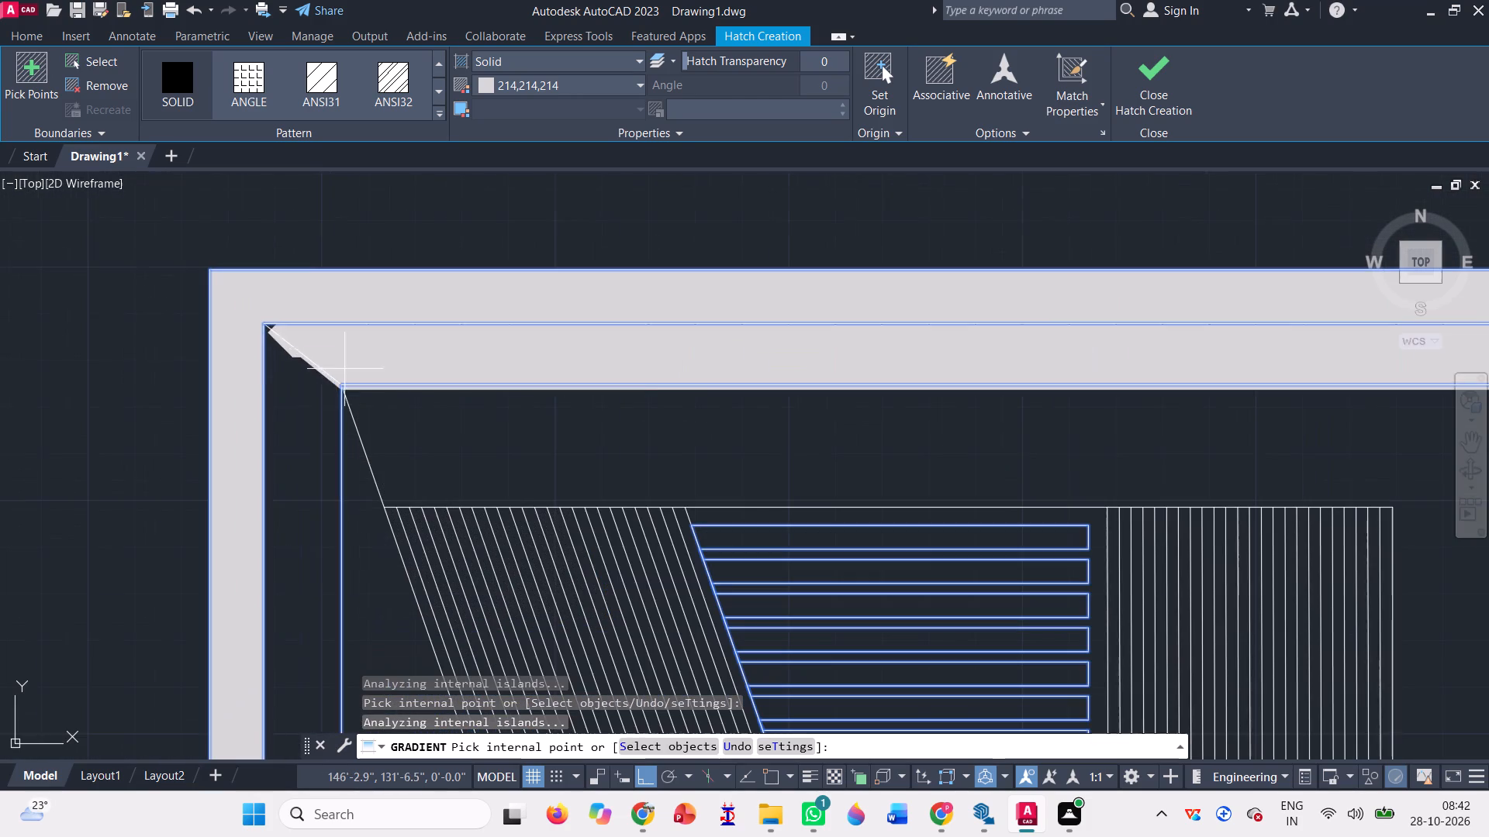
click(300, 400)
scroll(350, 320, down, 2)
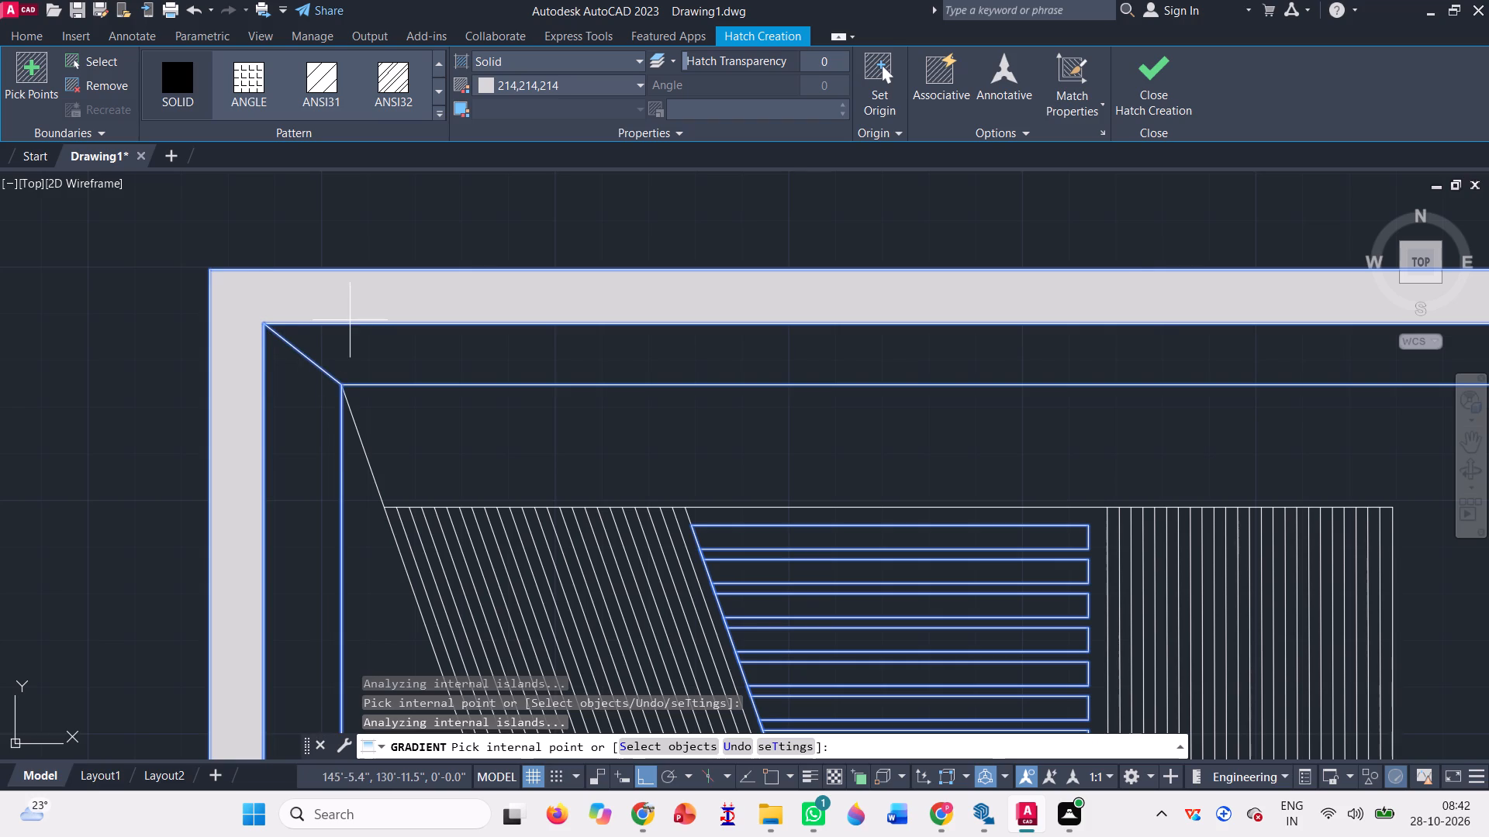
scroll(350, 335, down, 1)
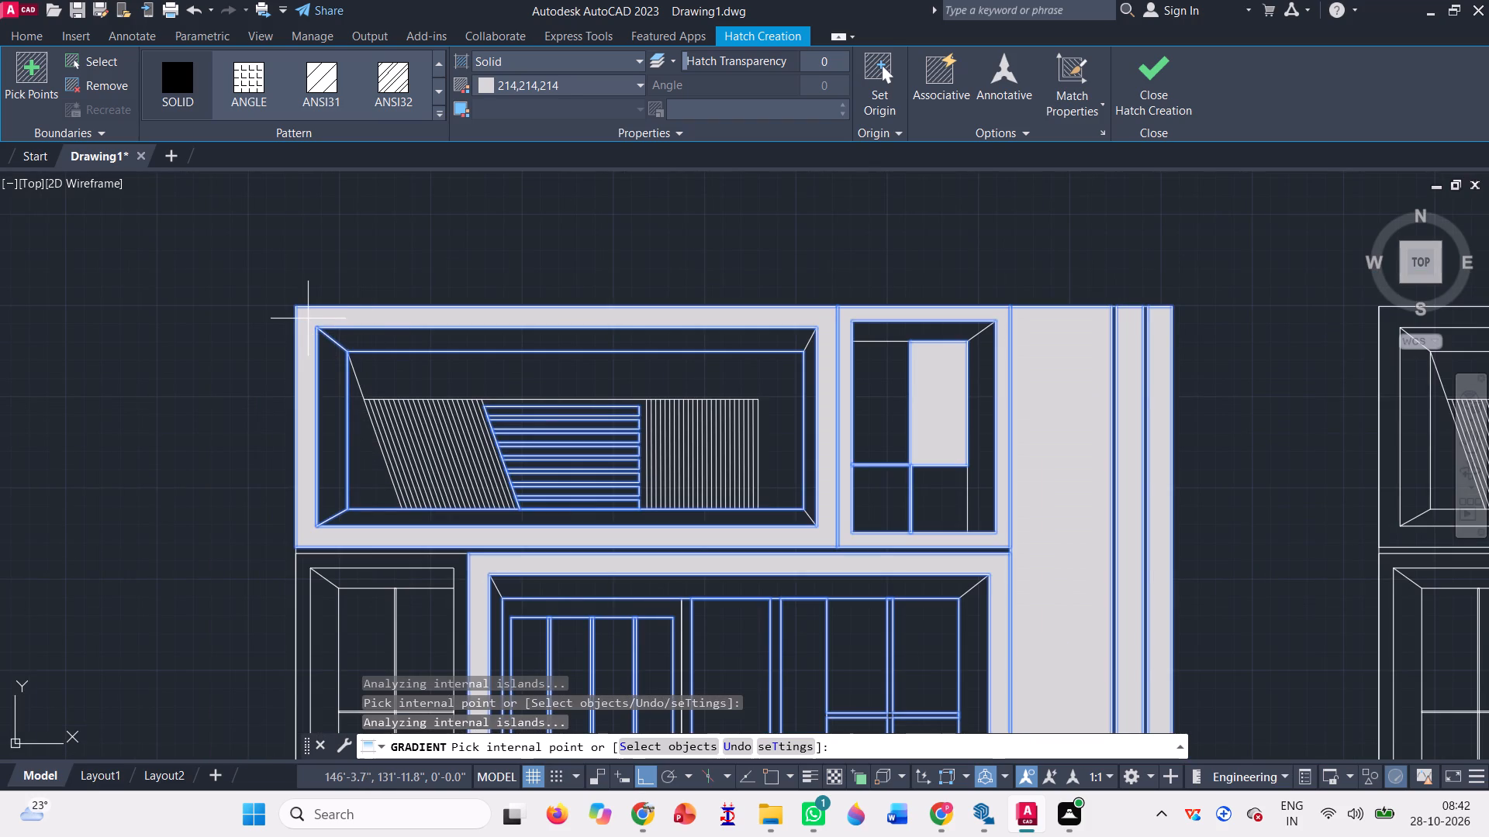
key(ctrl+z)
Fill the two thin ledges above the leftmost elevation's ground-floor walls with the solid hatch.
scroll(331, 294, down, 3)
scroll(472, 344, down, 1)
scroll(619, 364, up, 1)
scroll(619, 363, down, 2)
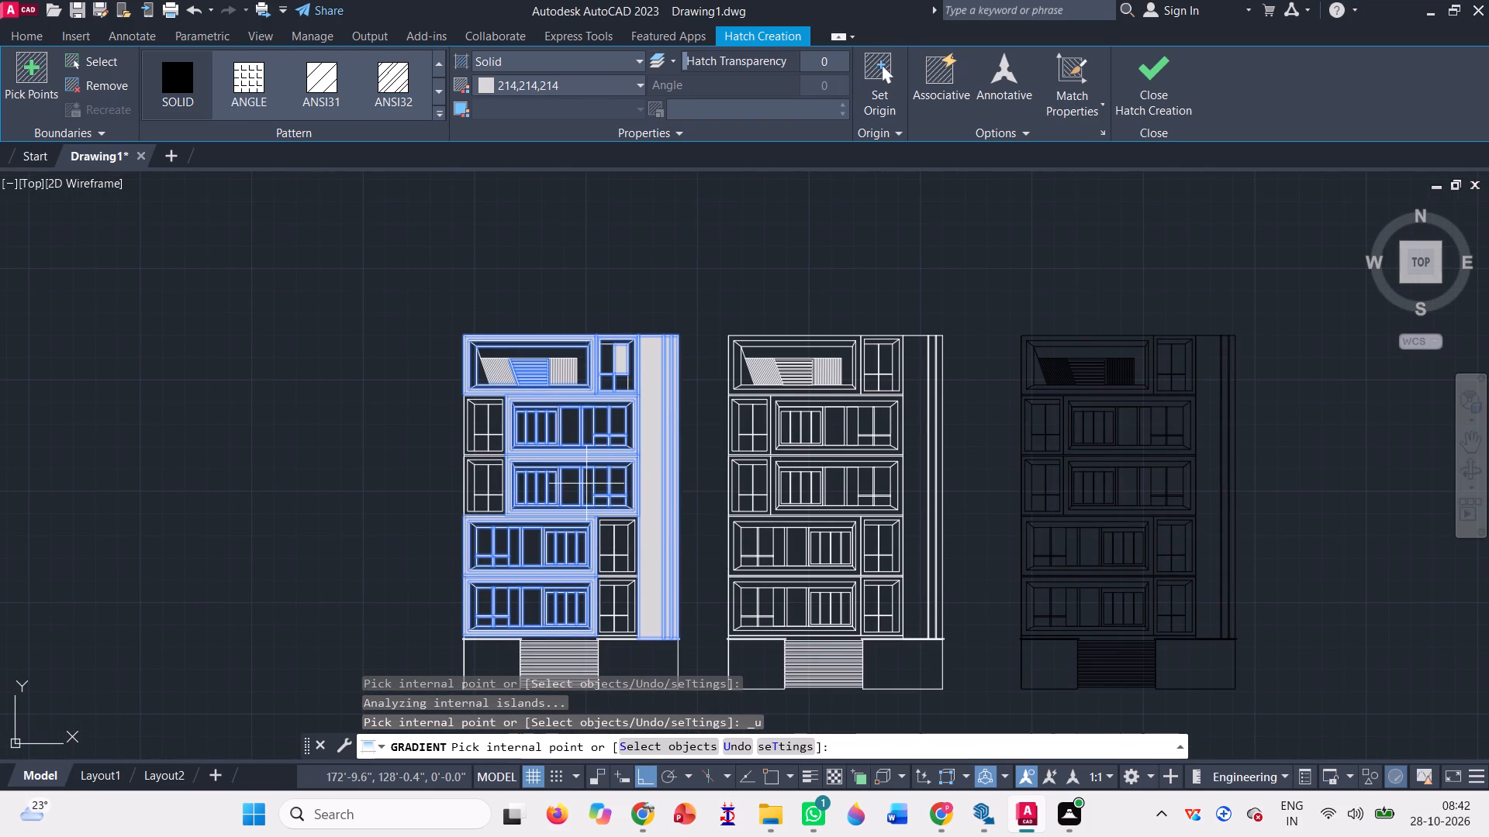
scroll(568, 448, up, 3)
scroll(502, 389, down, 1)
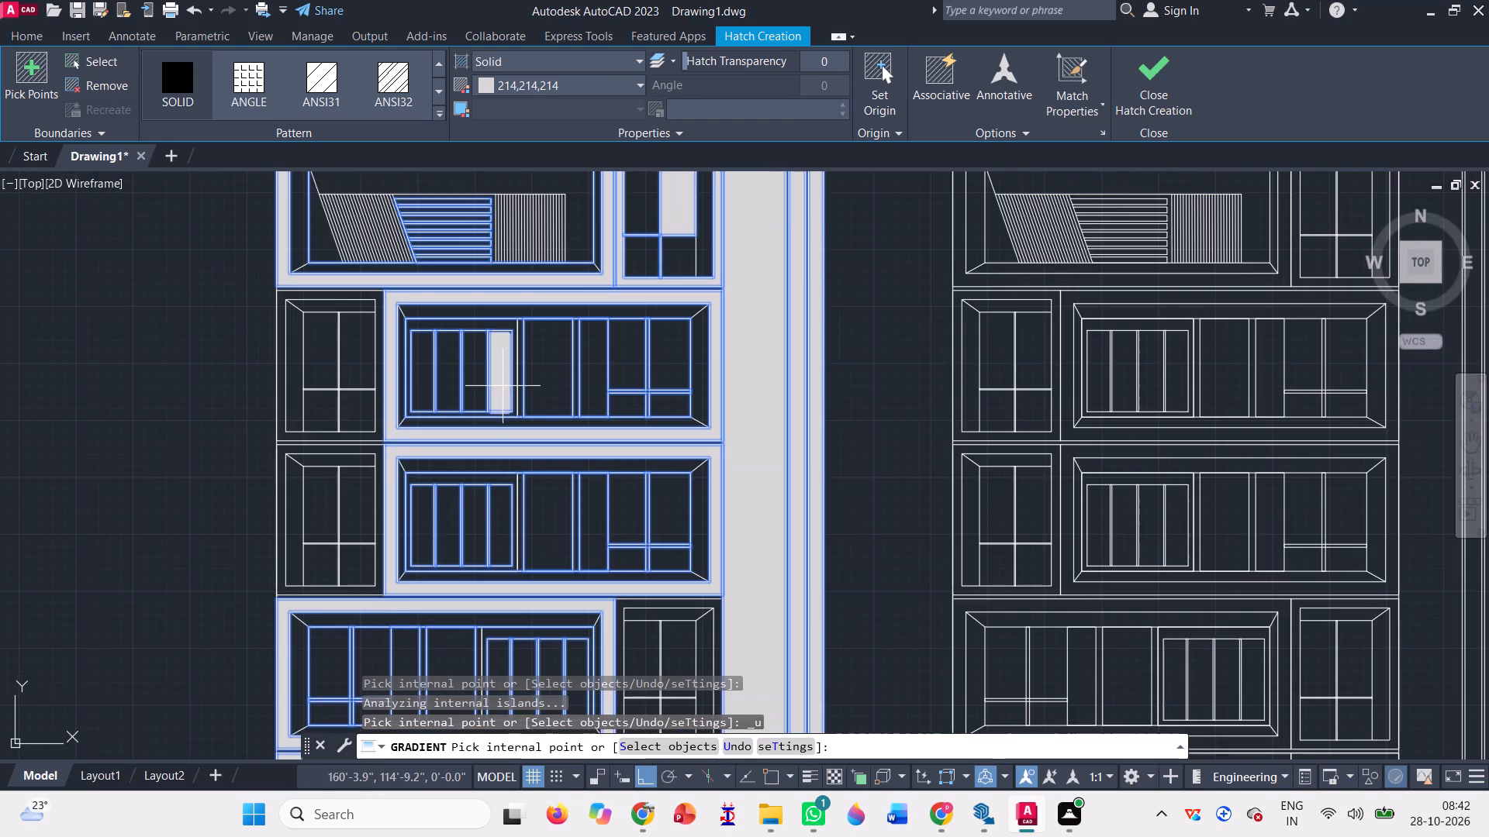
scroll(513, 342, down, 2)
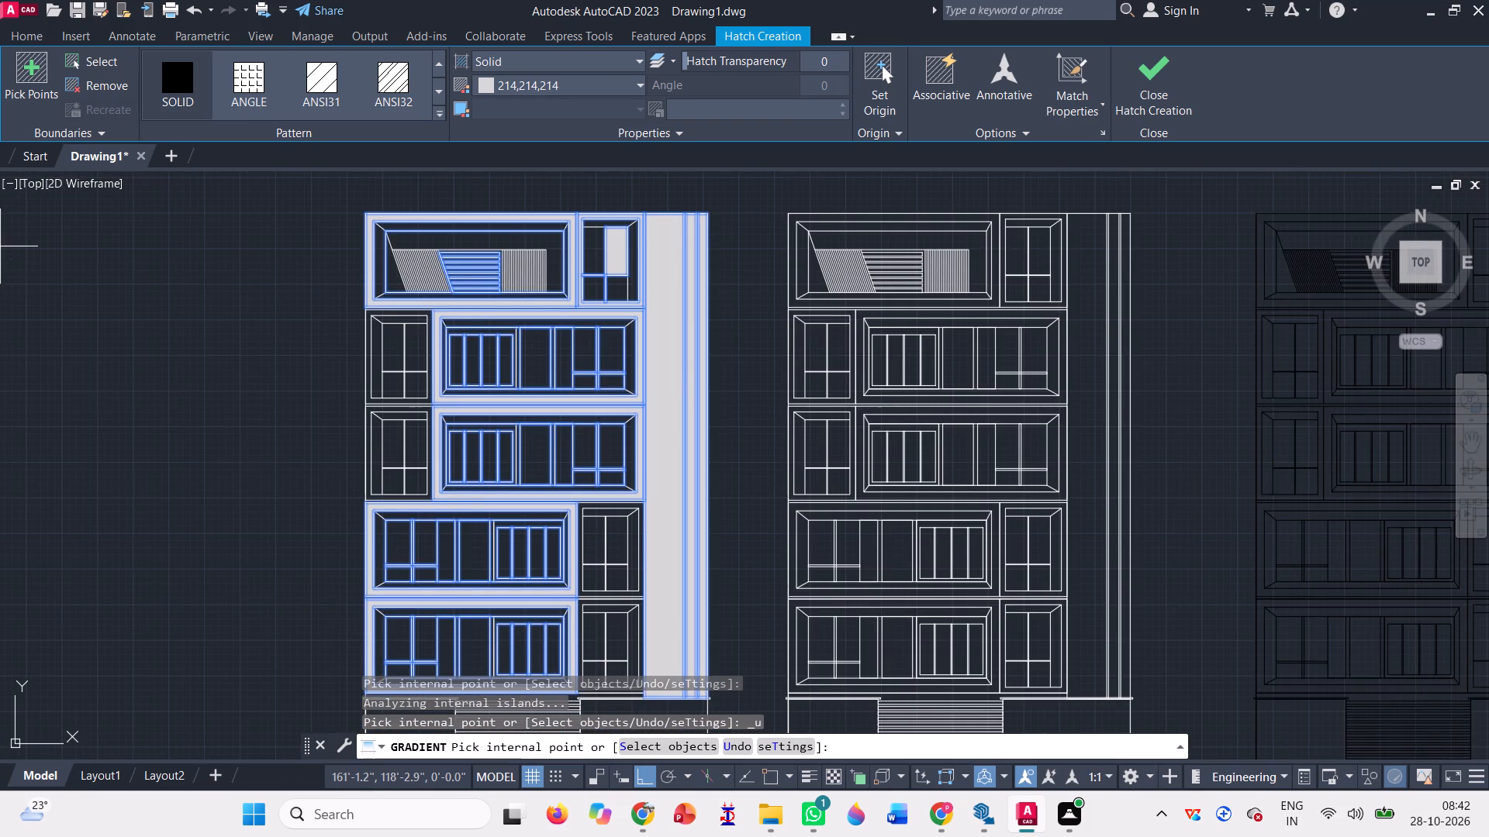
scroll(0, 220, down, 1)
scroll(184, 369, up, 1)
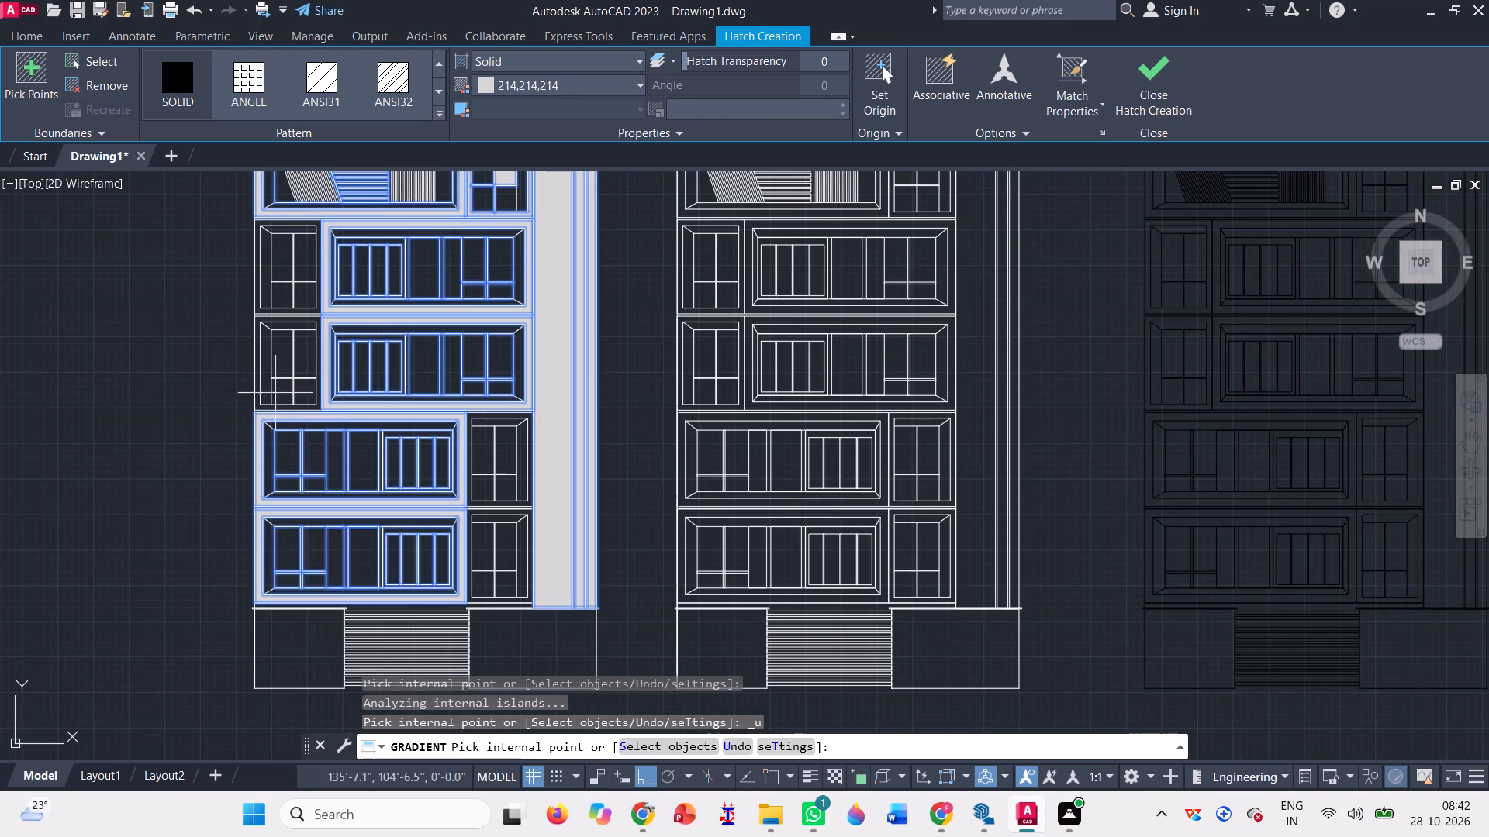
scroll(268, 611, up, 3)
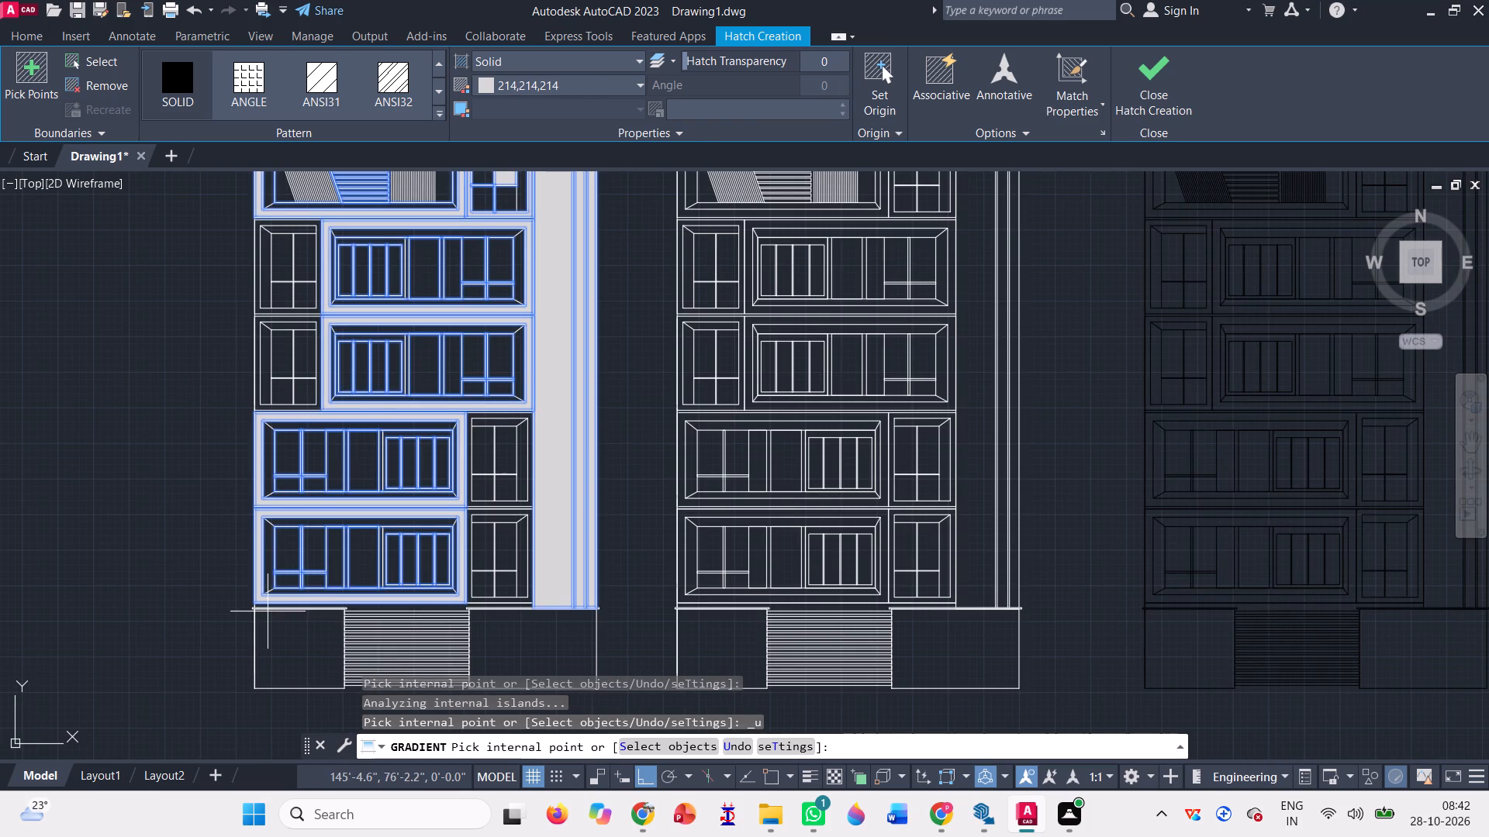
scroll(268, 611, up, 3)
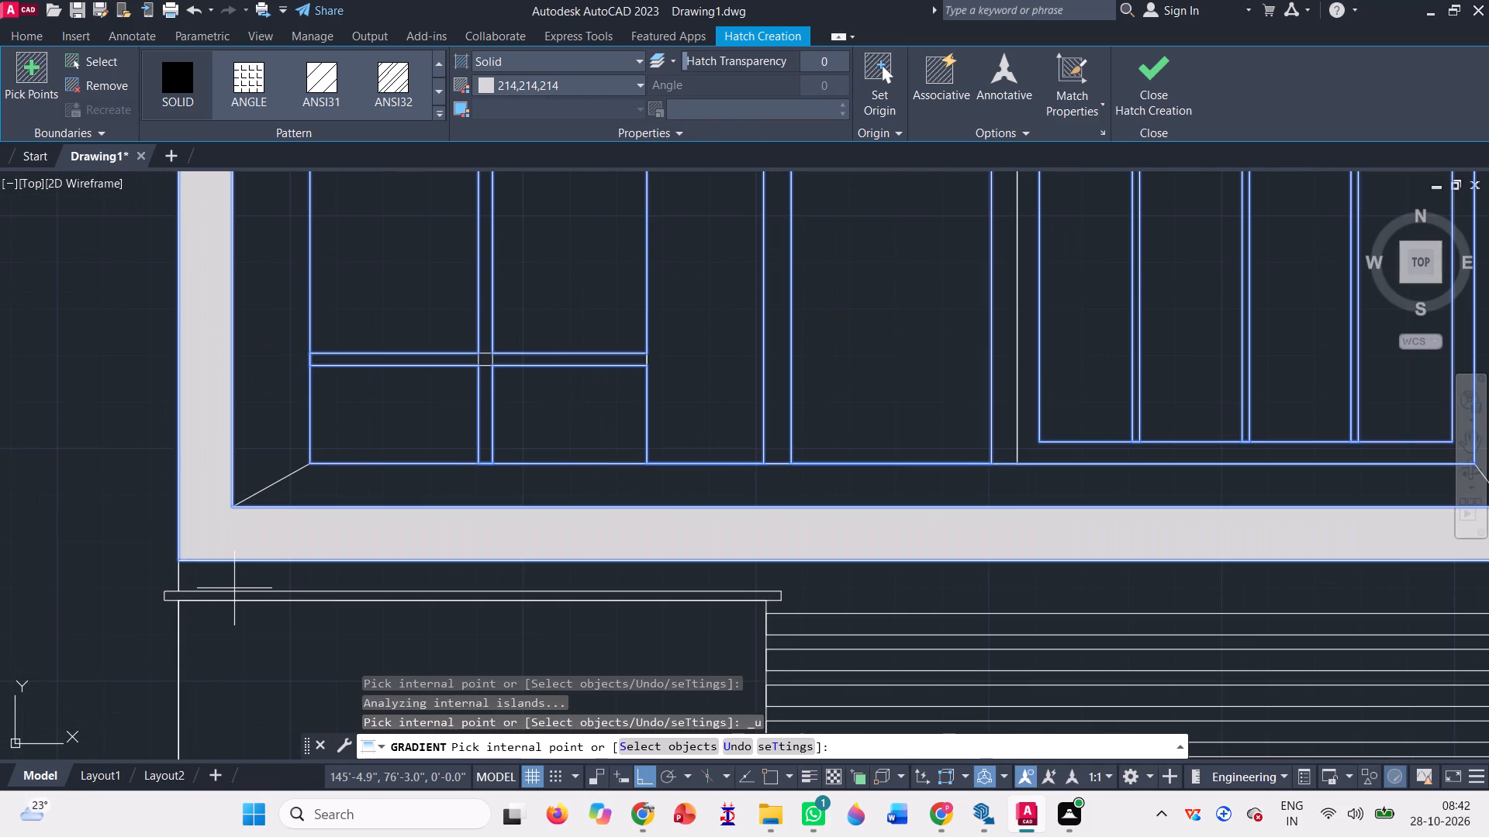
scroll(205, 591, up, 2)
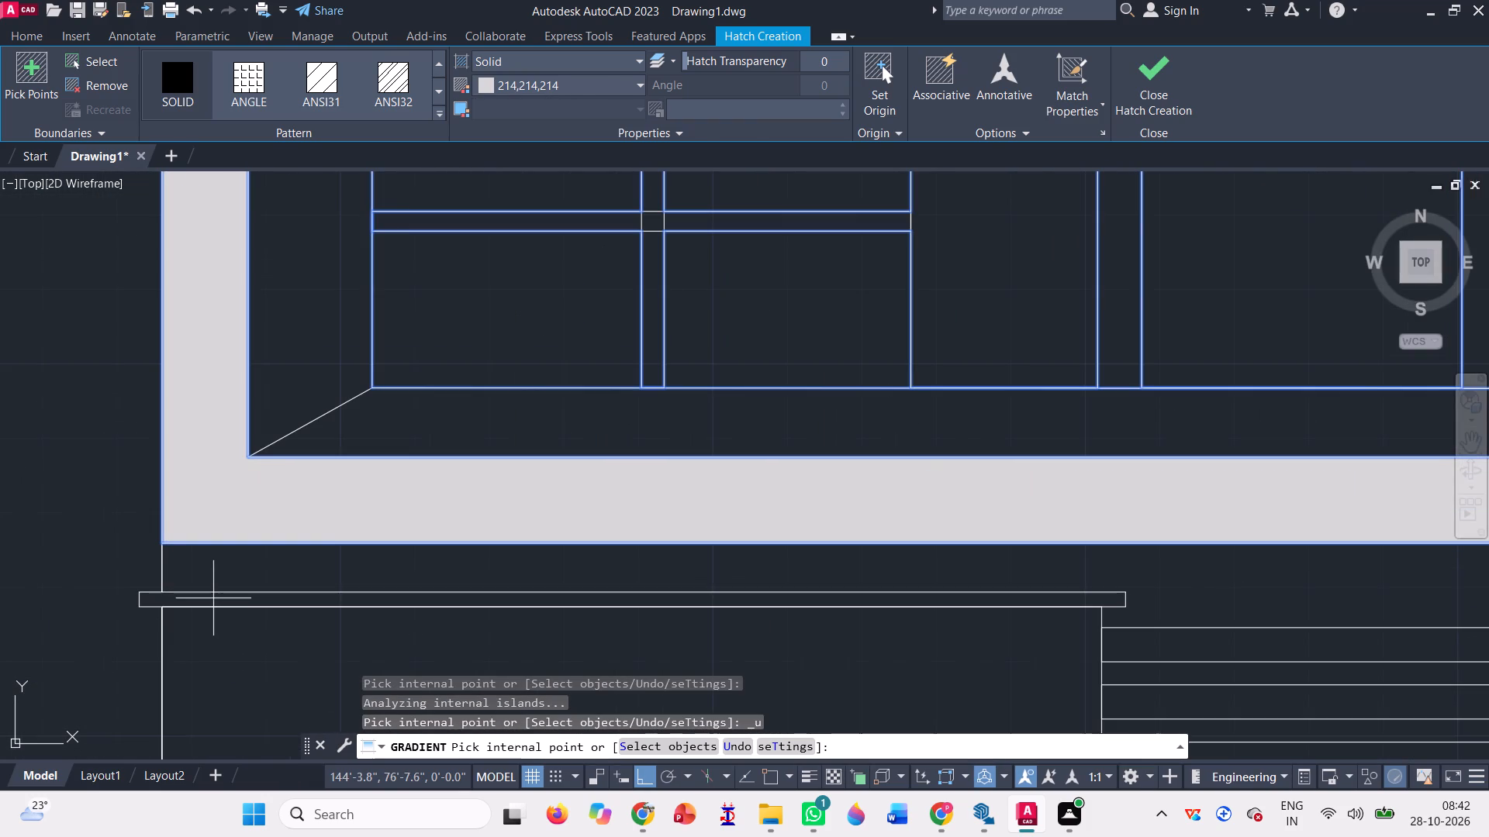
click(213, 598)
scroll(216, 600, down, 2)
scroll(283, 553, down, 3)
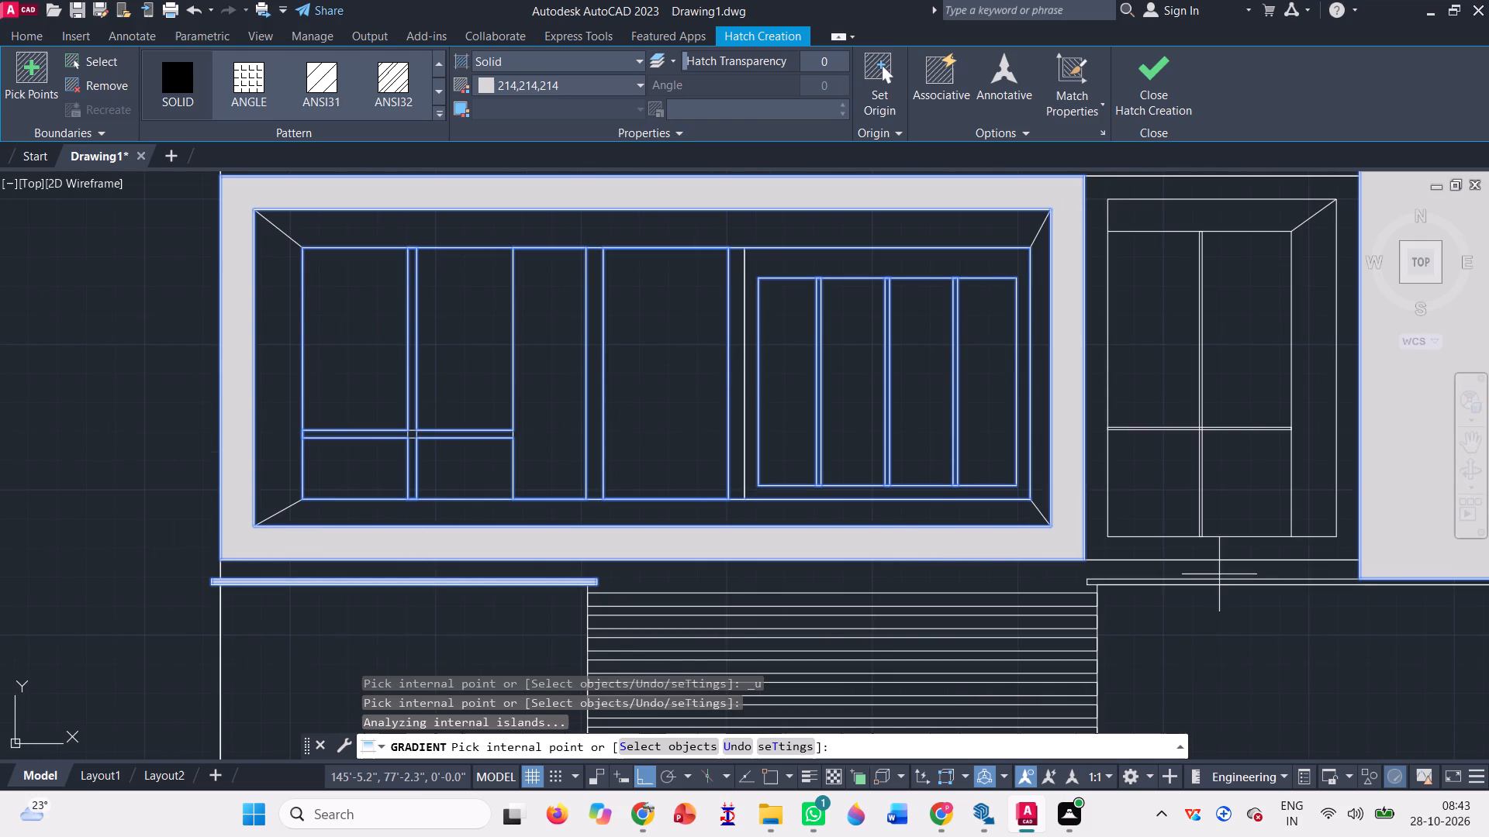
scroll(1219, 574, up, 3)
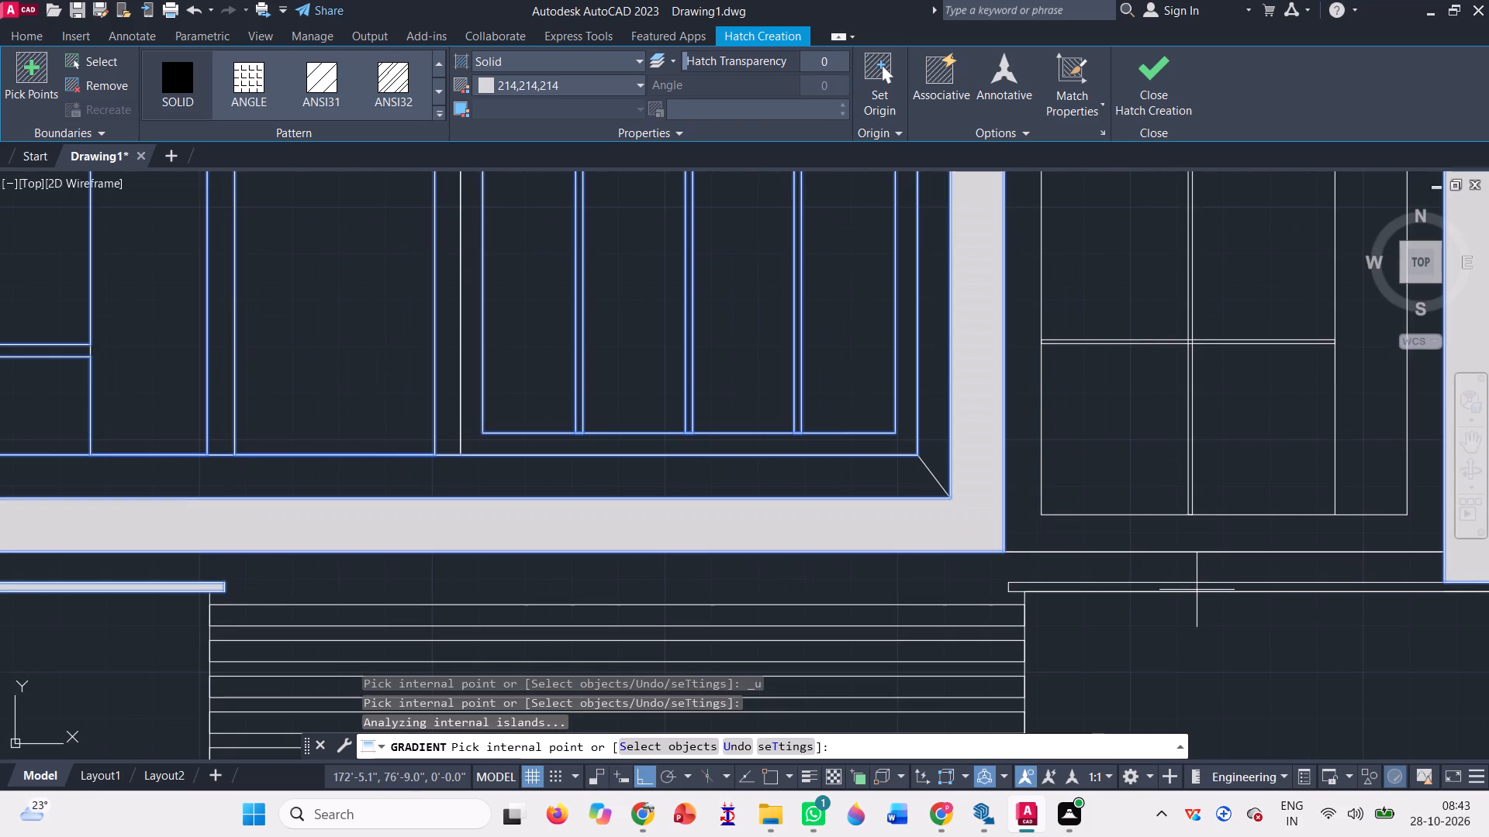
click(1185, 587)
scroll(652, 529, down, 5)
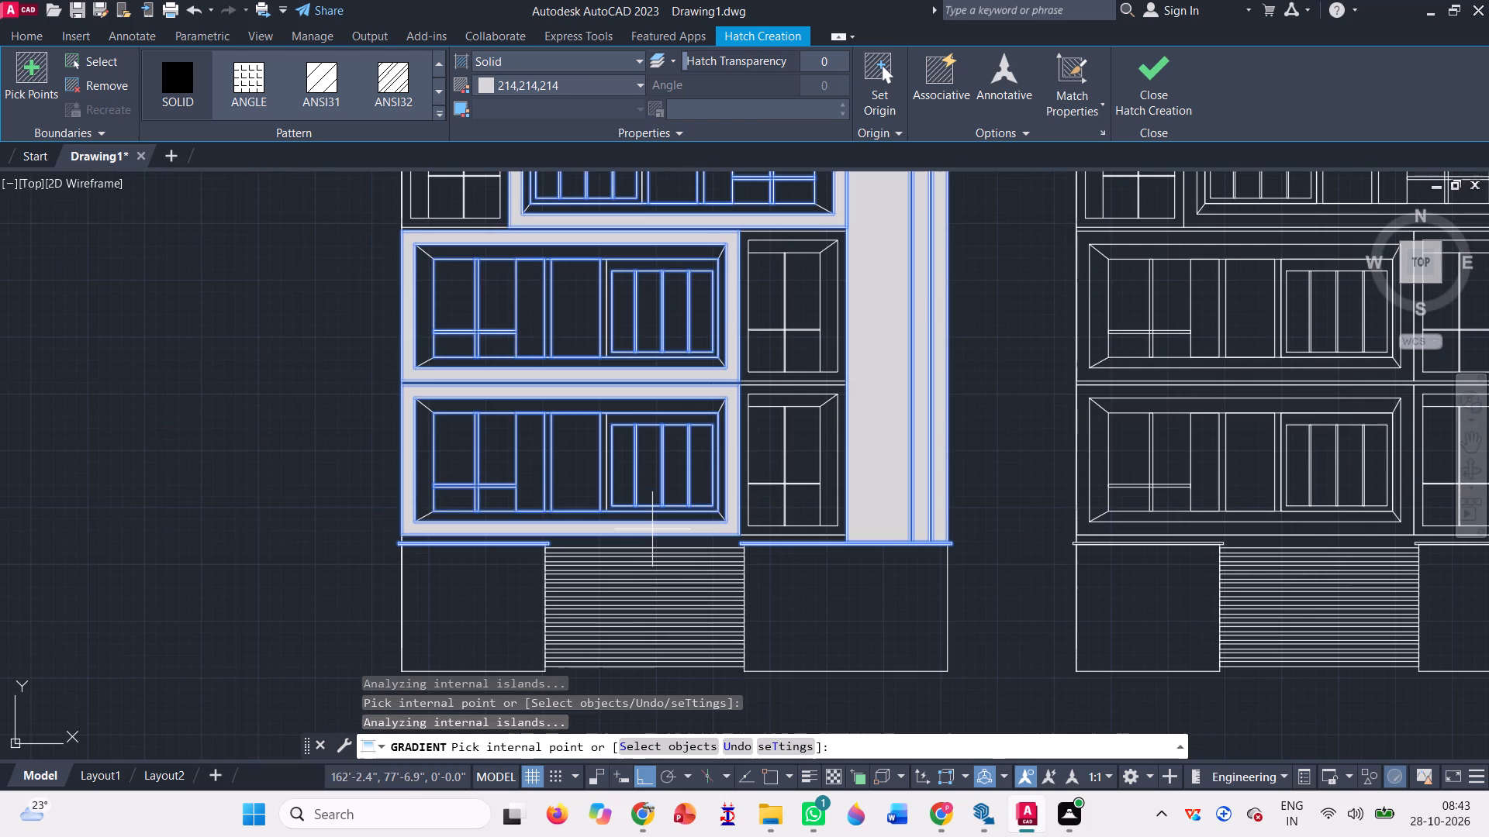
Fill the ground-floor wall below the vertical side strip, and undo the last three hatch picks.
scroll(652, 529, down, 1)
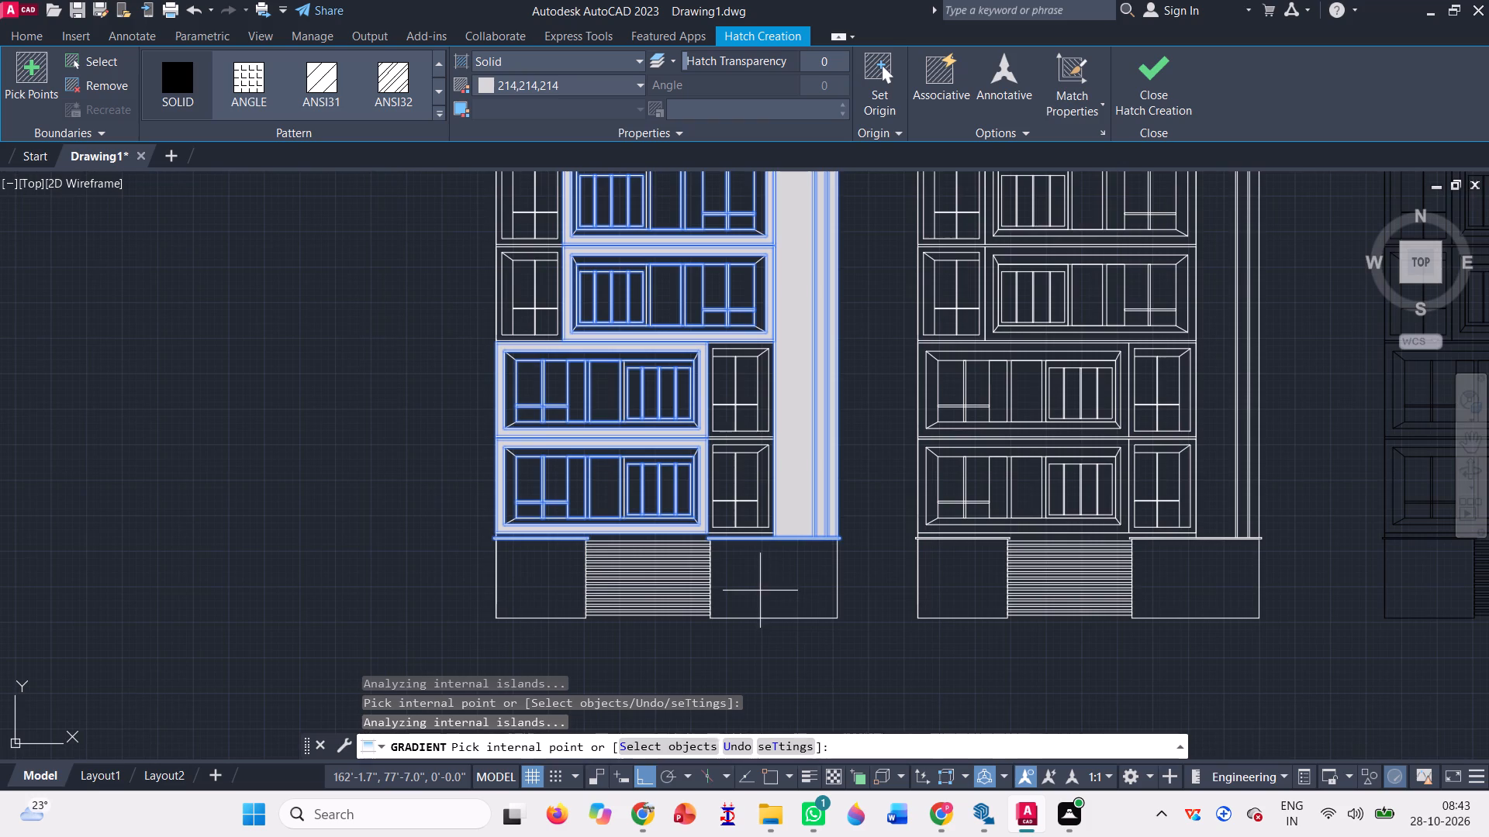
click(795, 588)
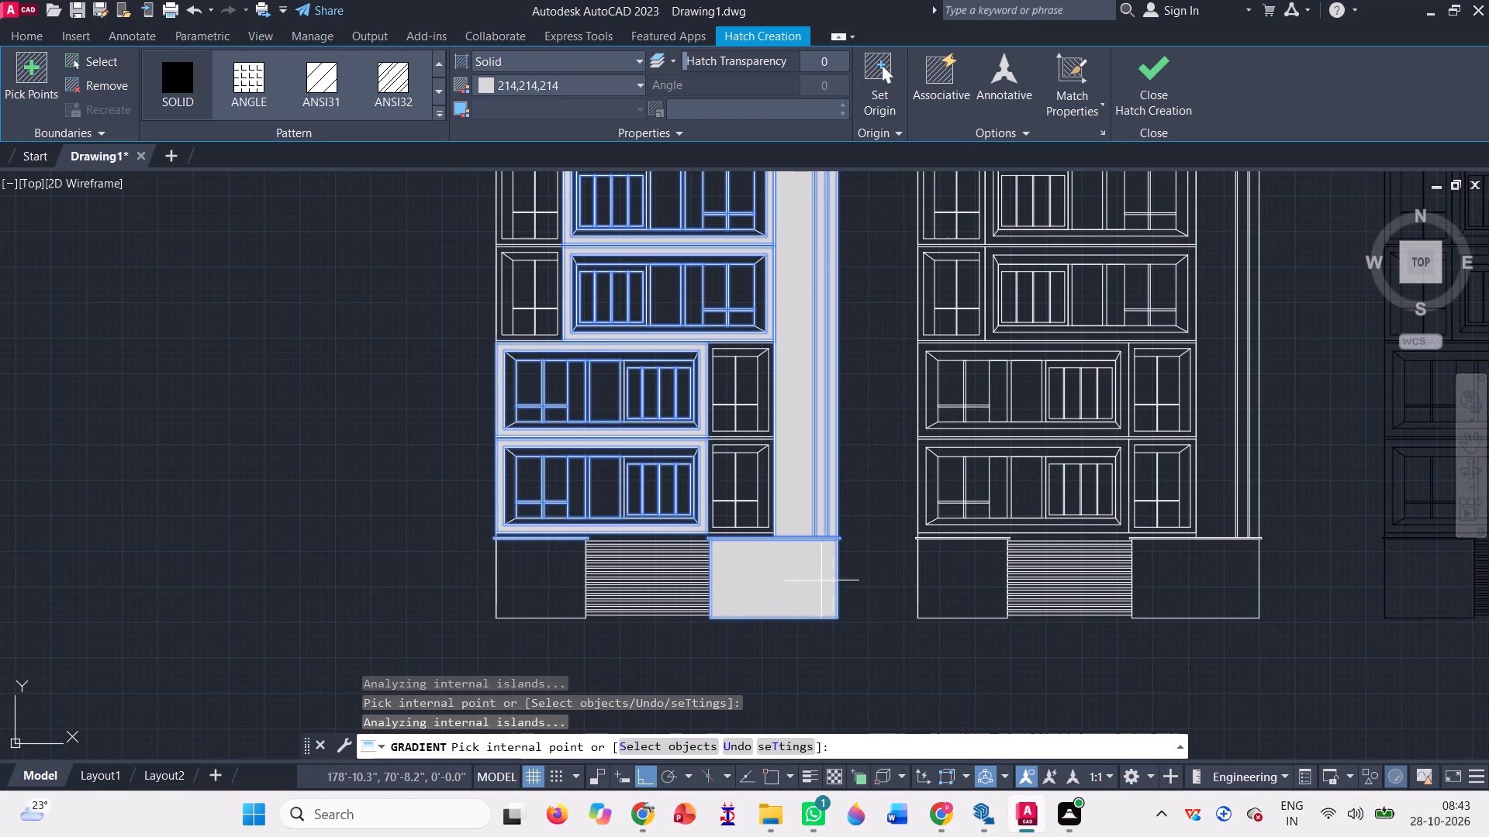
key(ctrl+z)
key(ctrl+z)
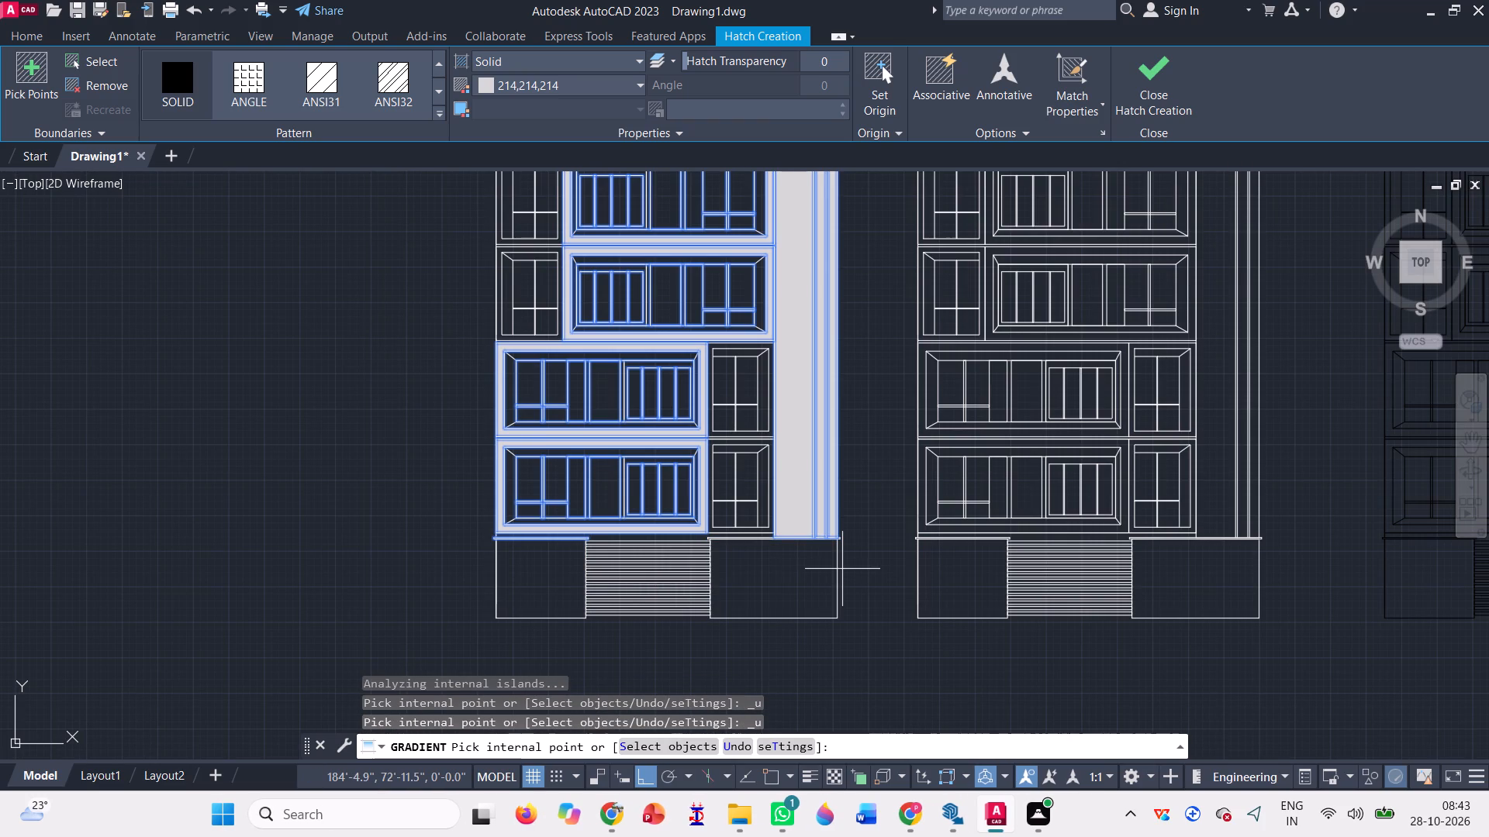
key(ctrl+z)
Fill the two ground-floor walls on either side of the leftmost elevation's slatted entrance and finish the hatch.
click(813, 571)
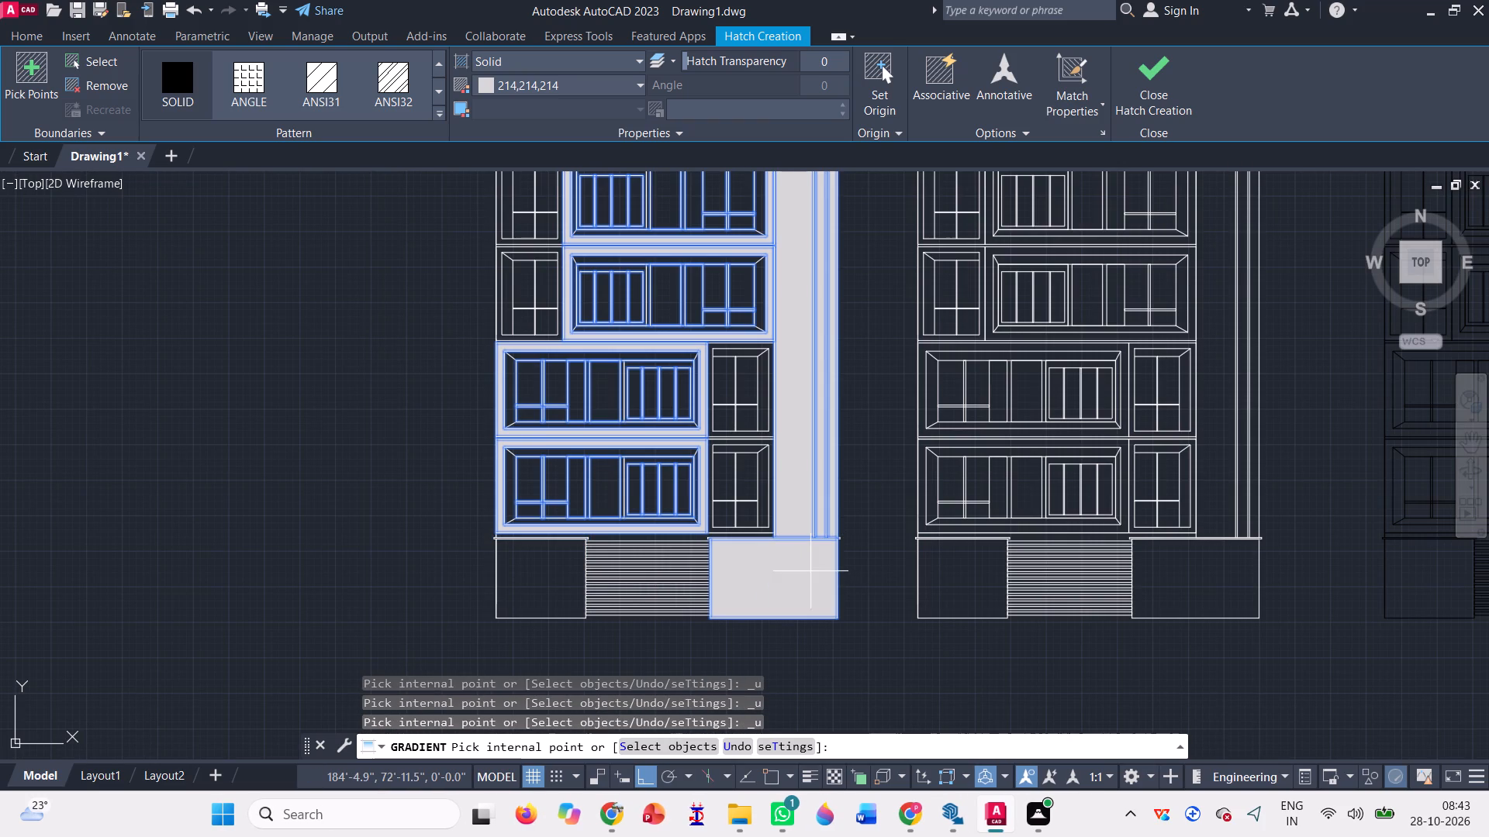
click(538, 575)
scroll(544, 598, down, 1)
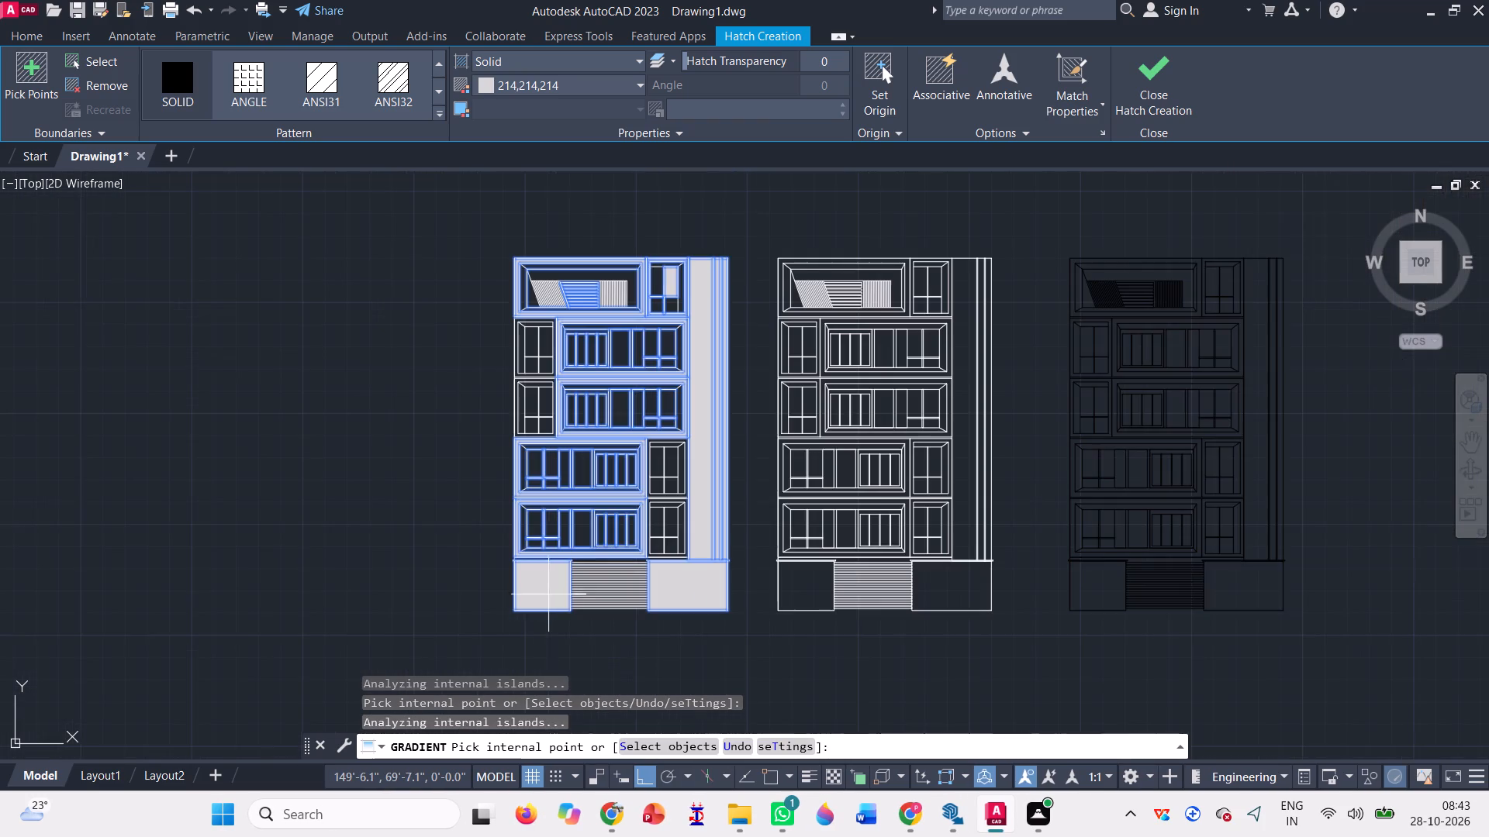
click(1159, 77)
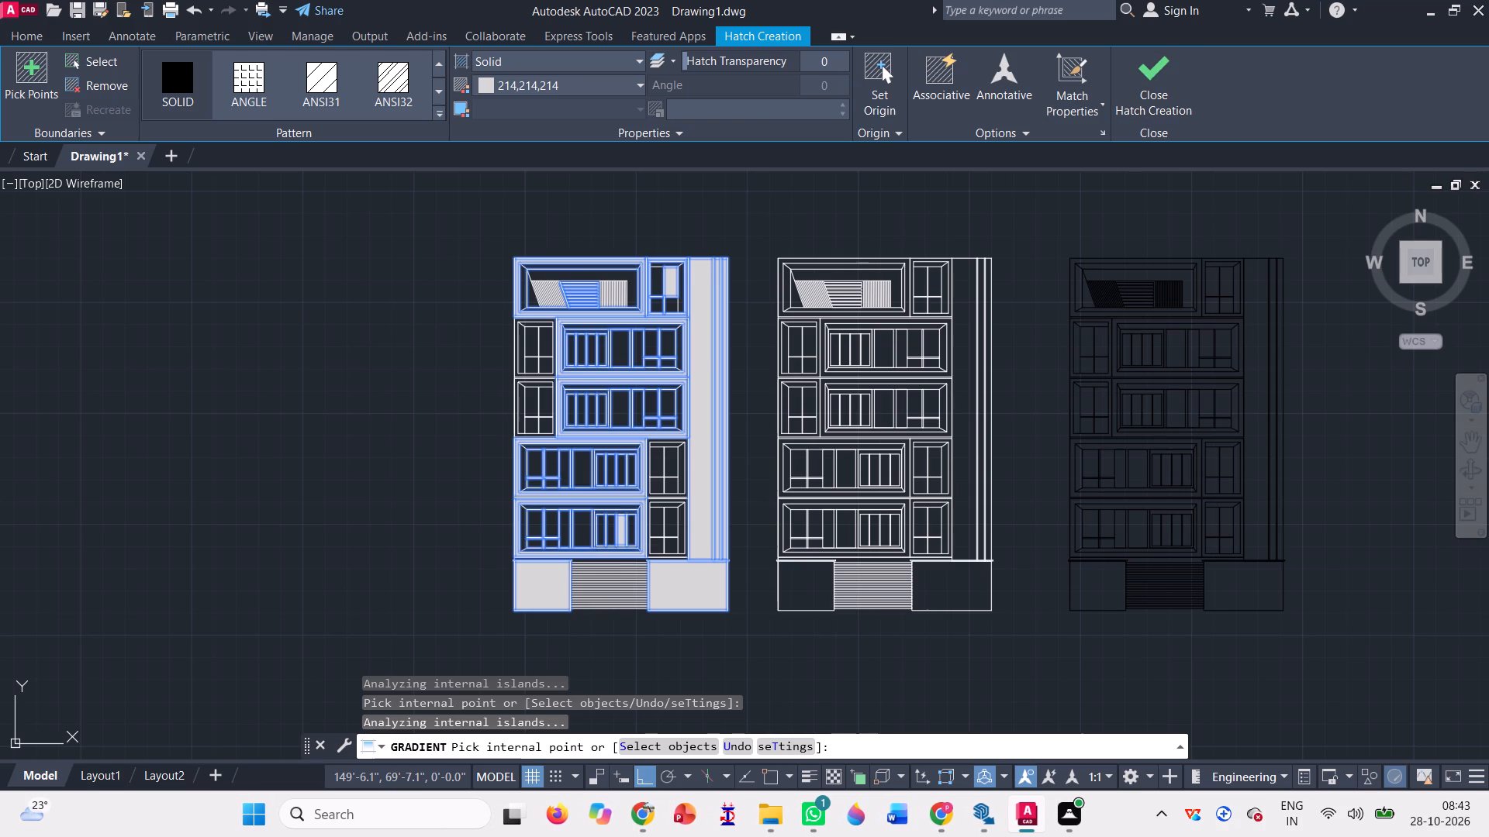
Trim away the solid hatch covering the pane, mullion and crossbar of the leftmost elevation's small top-storey window.
scroll(665, 222, up, 2)
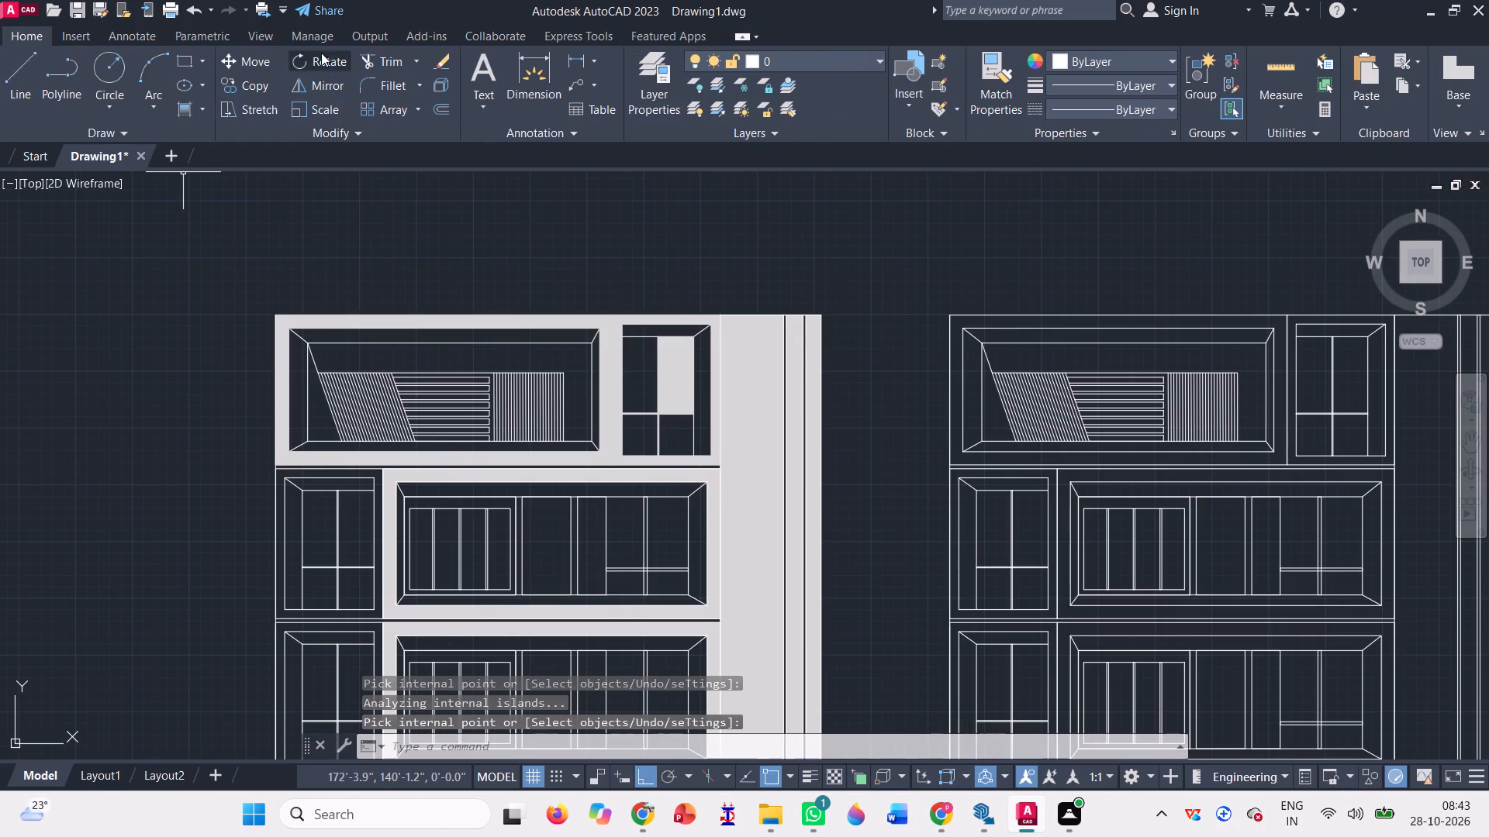
click(367, 61)
scroll(658, 355, up, 2)
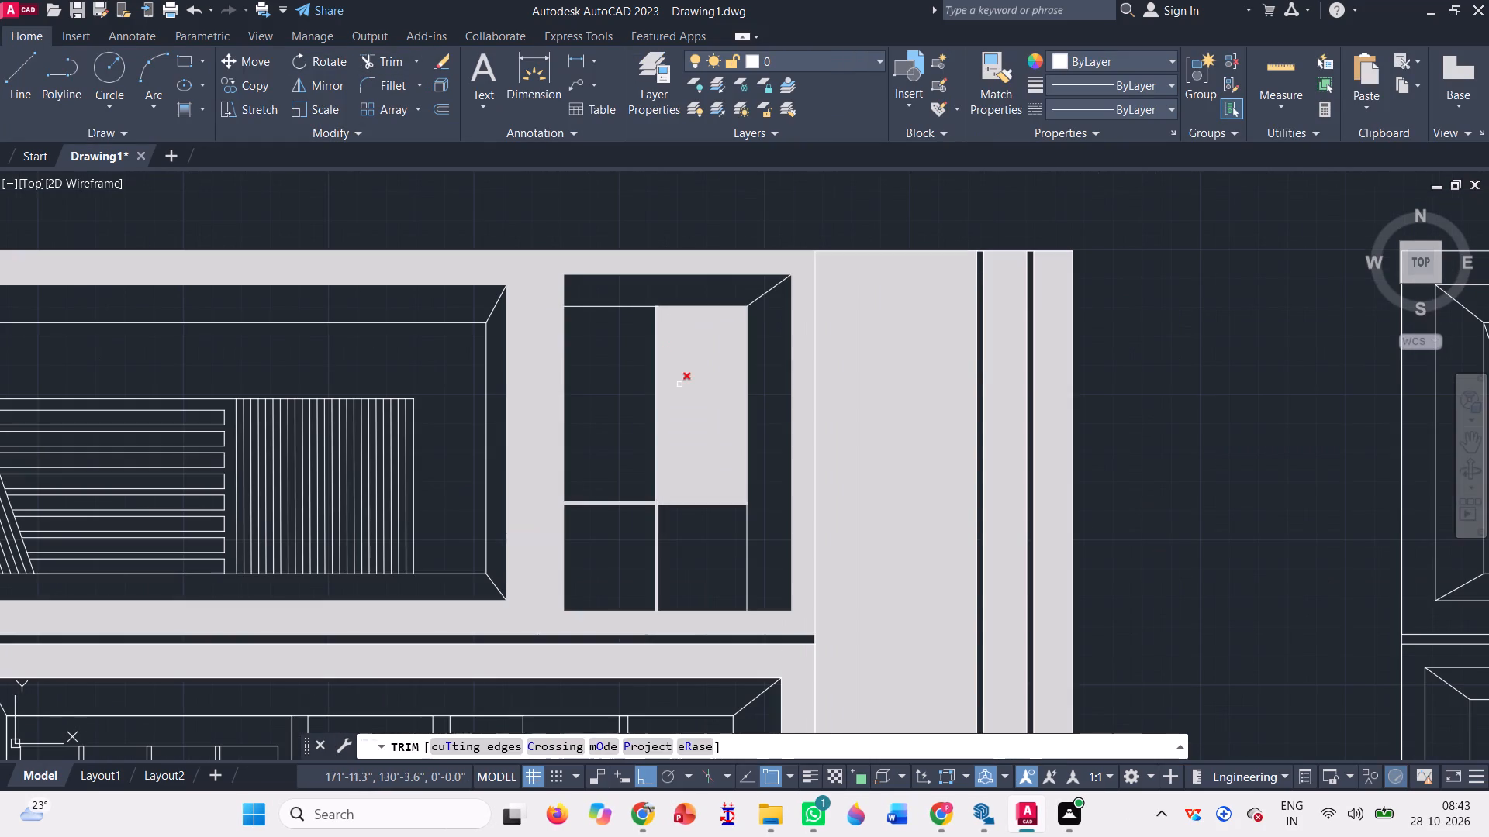
click(703, 403)
scroll(683, 392, up, 3)
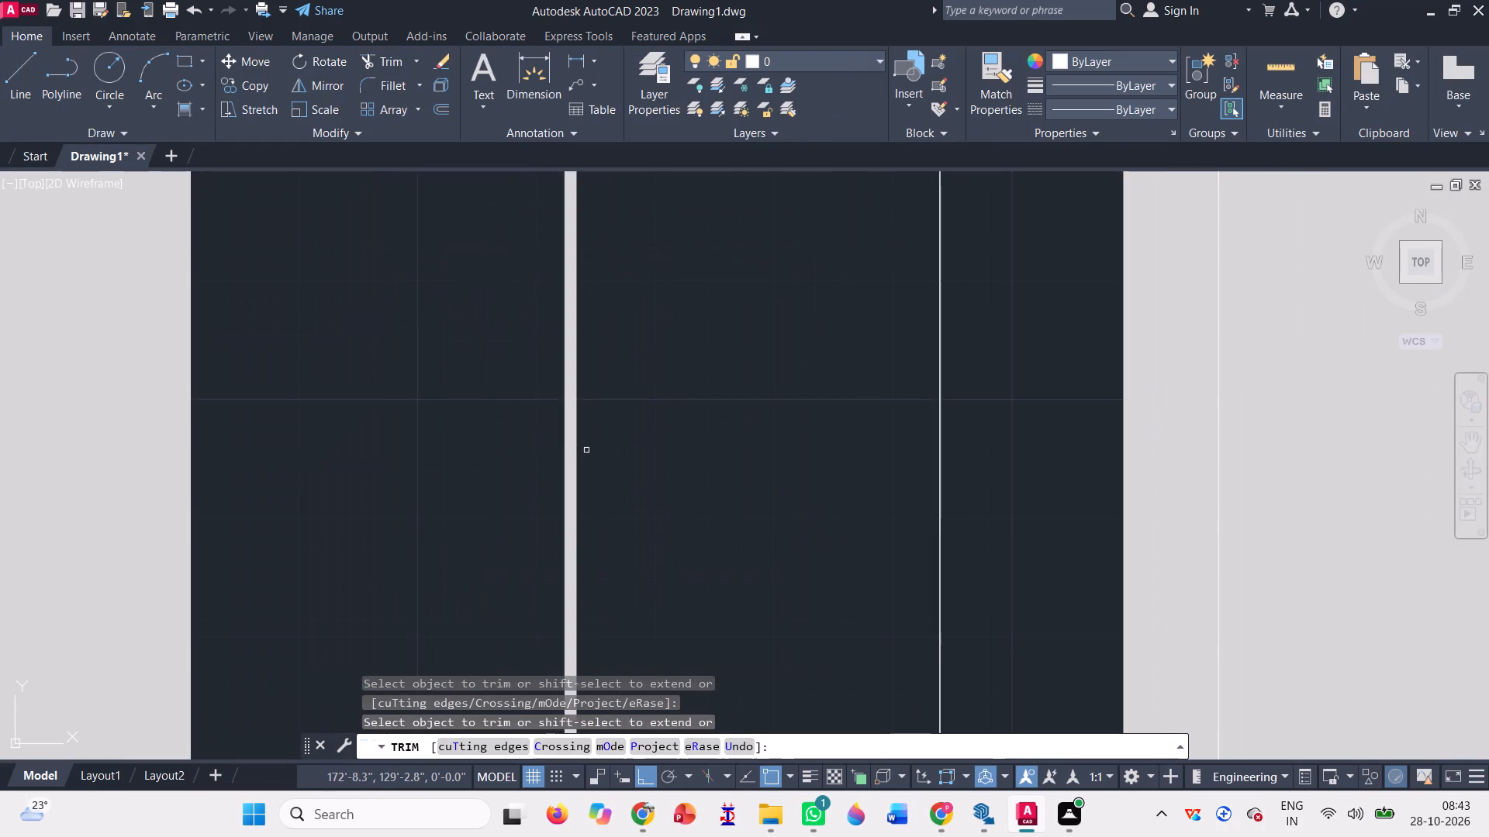
scroll(575, 435, up, 4)
click(544, 425)
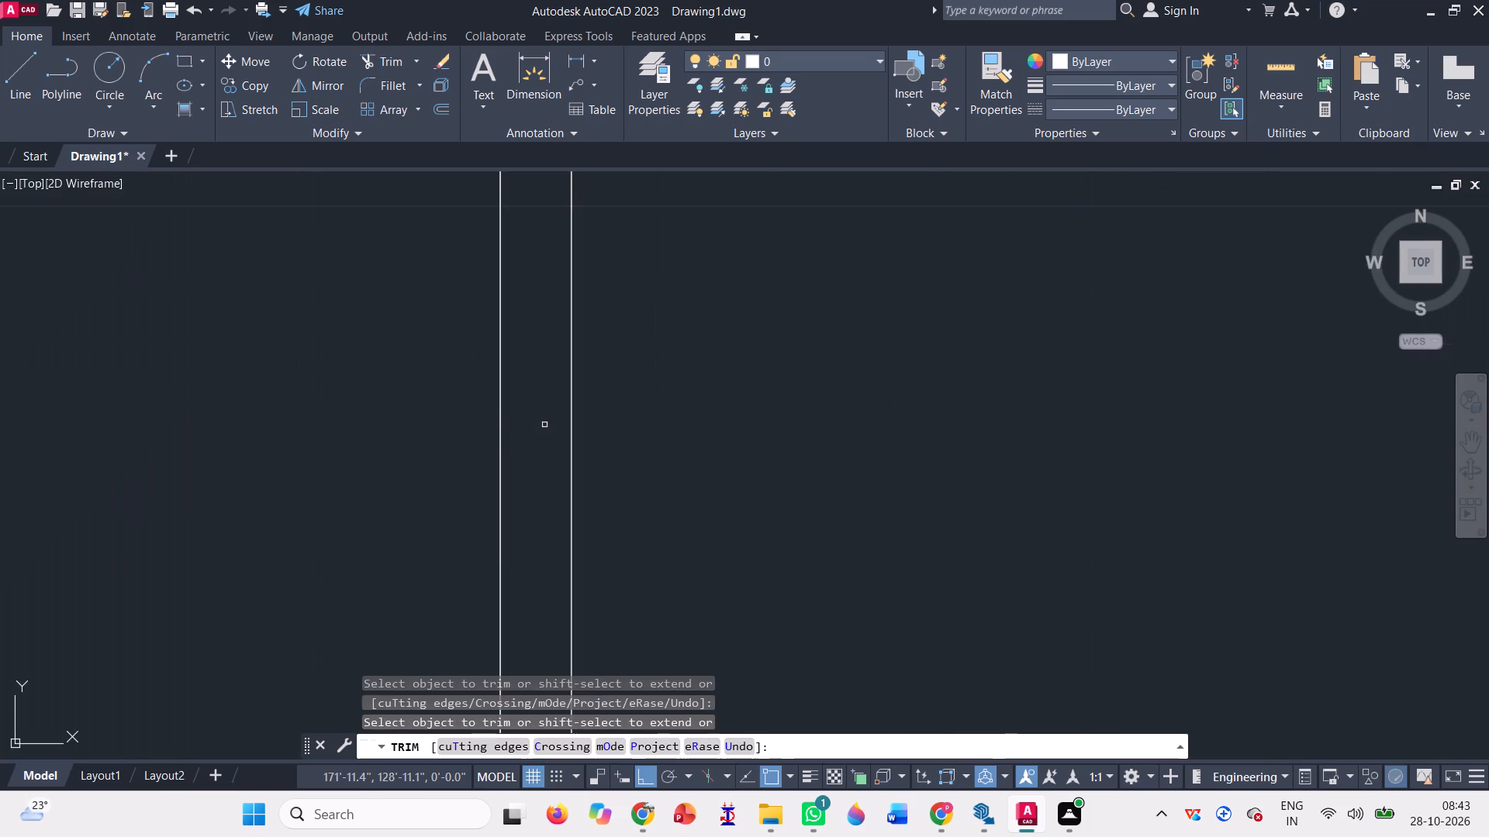
scroll(544, 425, down, 7)
scroll(584, 527, up, 3)
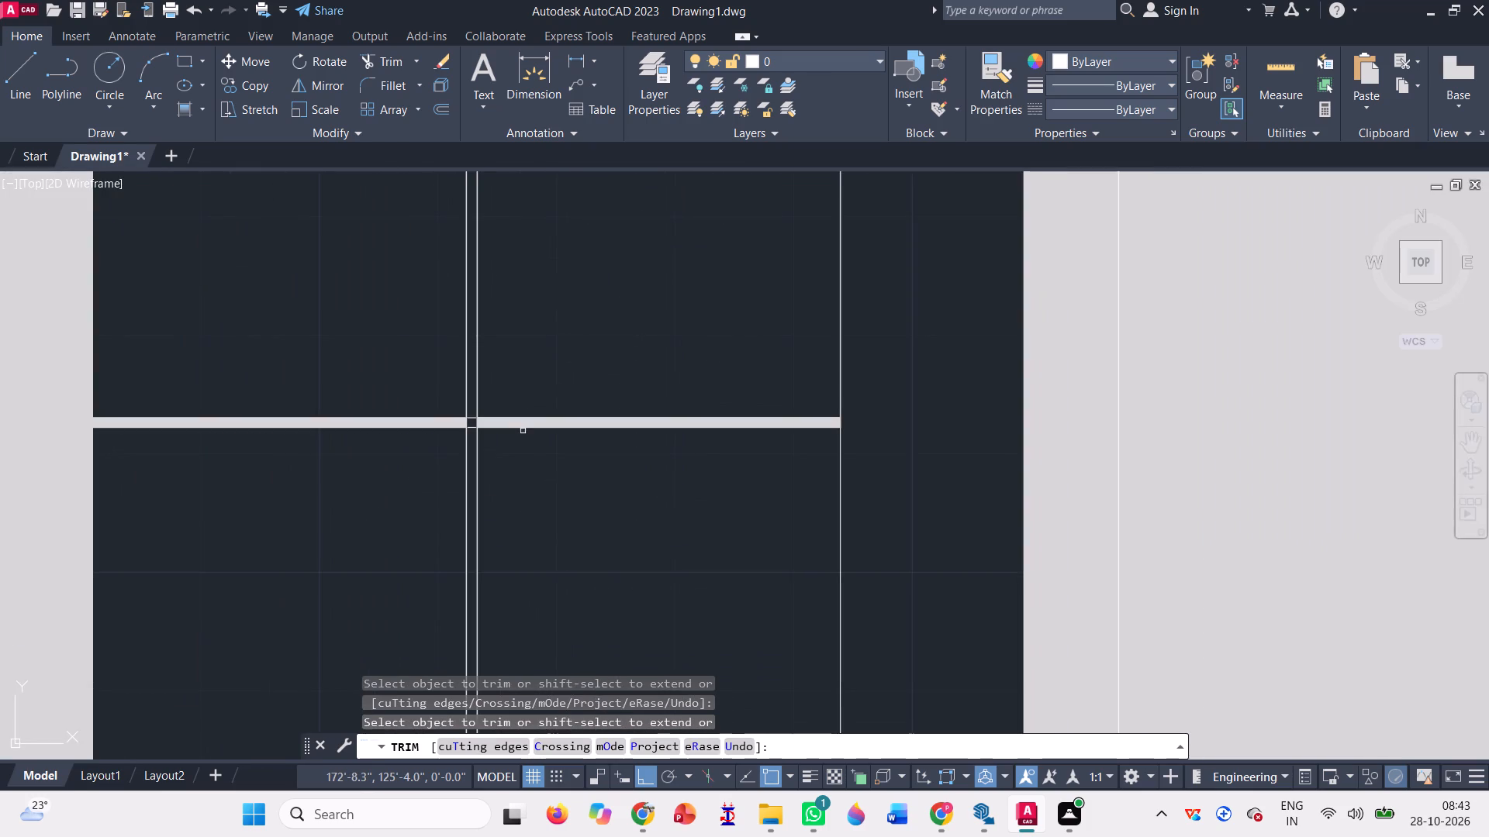
scroll(513, 420, up, 4)
click(513, 420)
scroll(649, 470, down, 2)
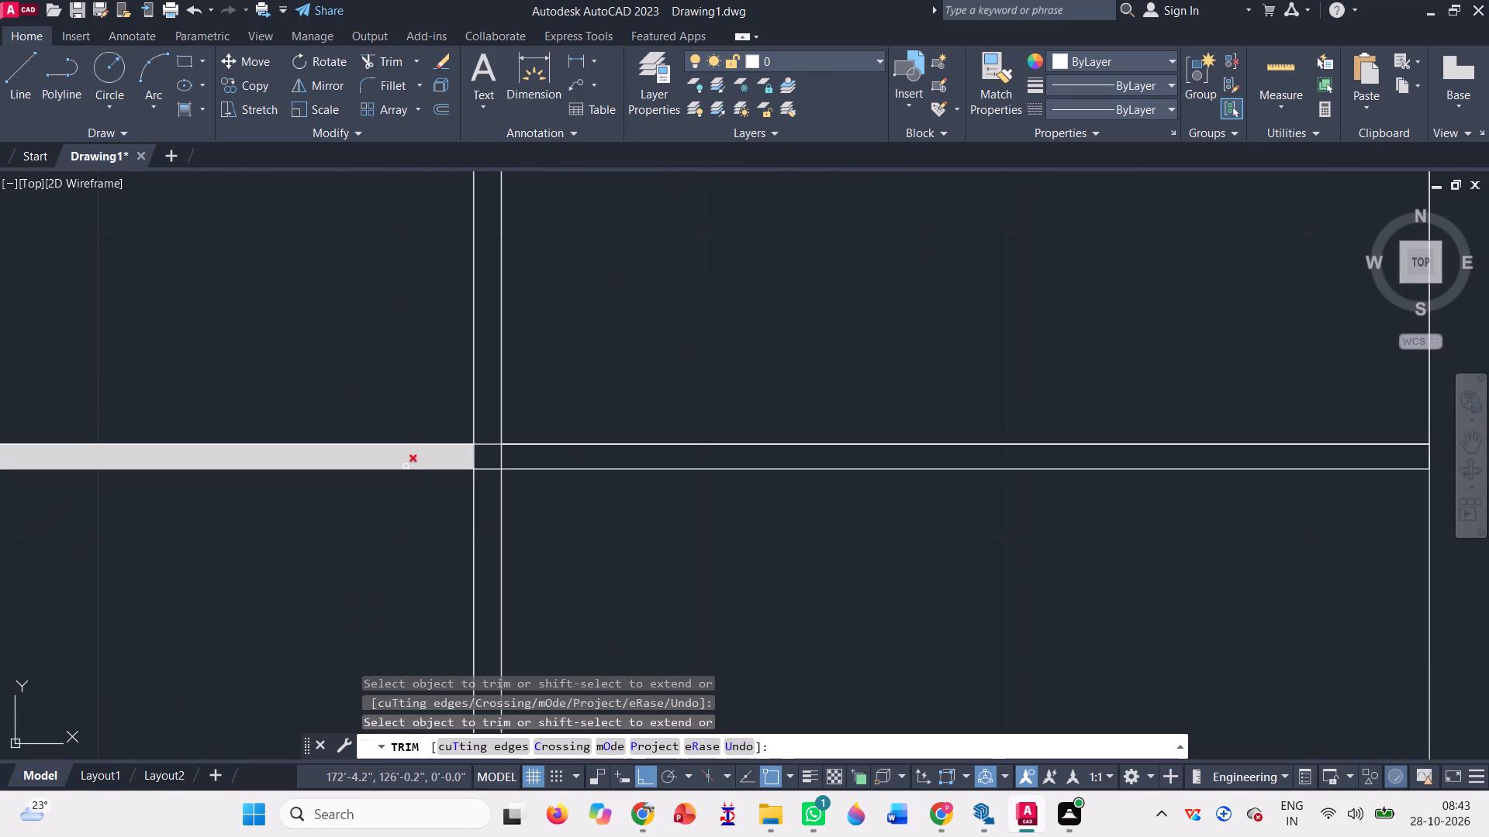
click(396, 459)
scroll(604, 519, down, 2)
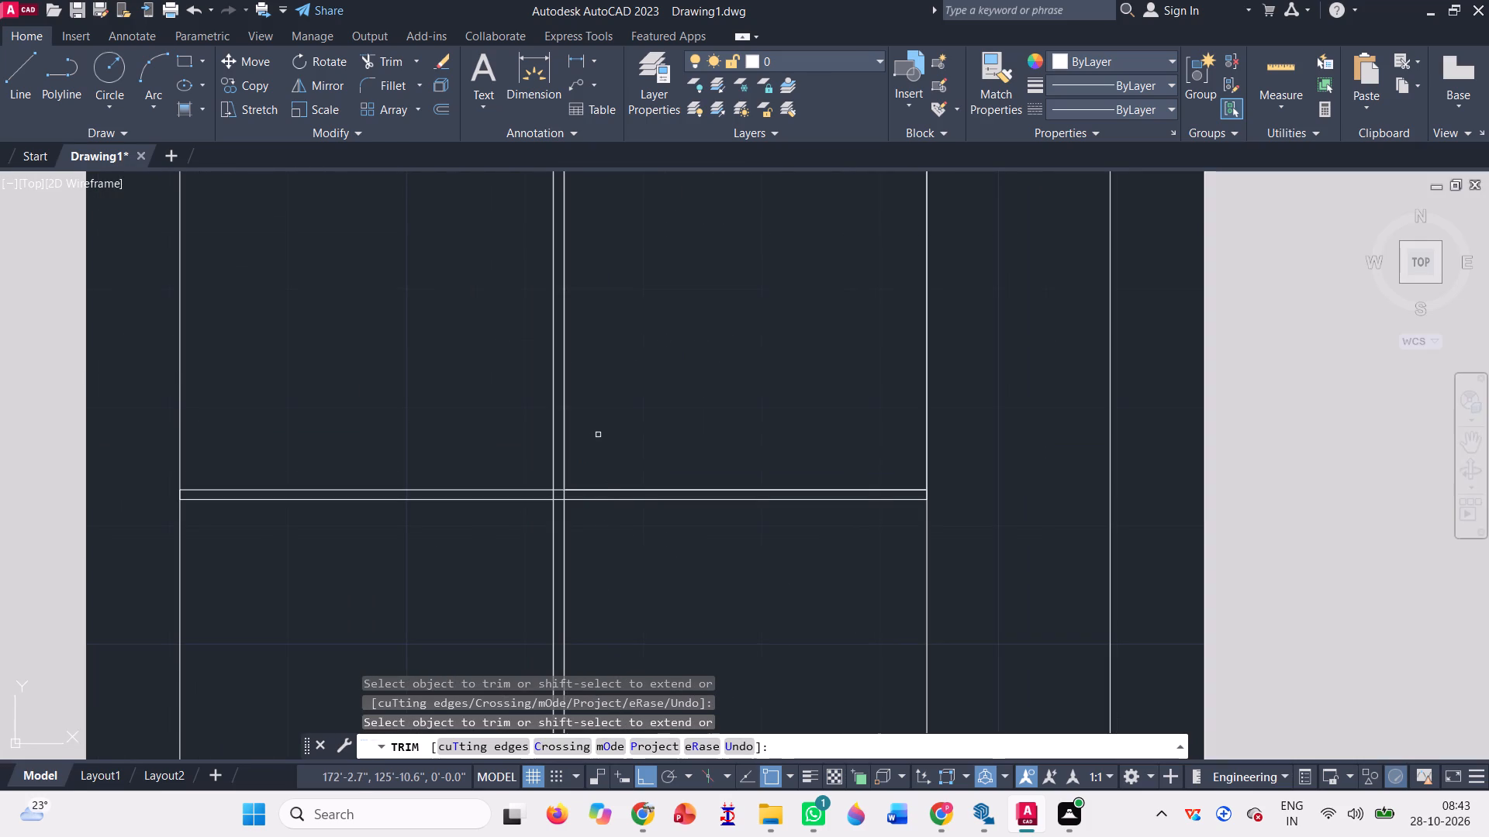
key(Escape)
Trim the mullion lines and the lower crossbar line inside the crossing of the small top-storey window.
click(361, 70)
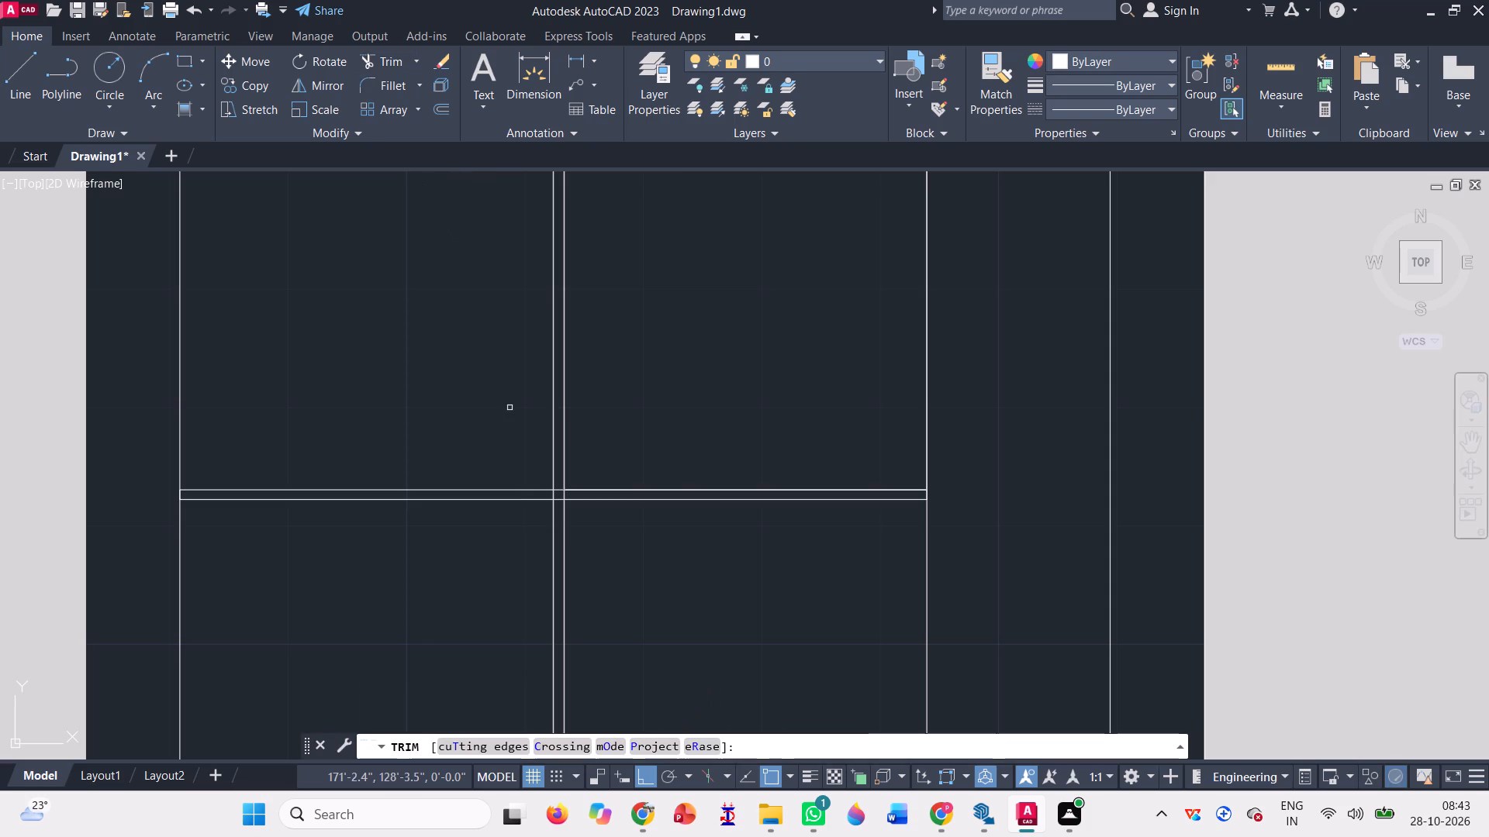
scroll(549, 476, up, 3)
click(617, 567)
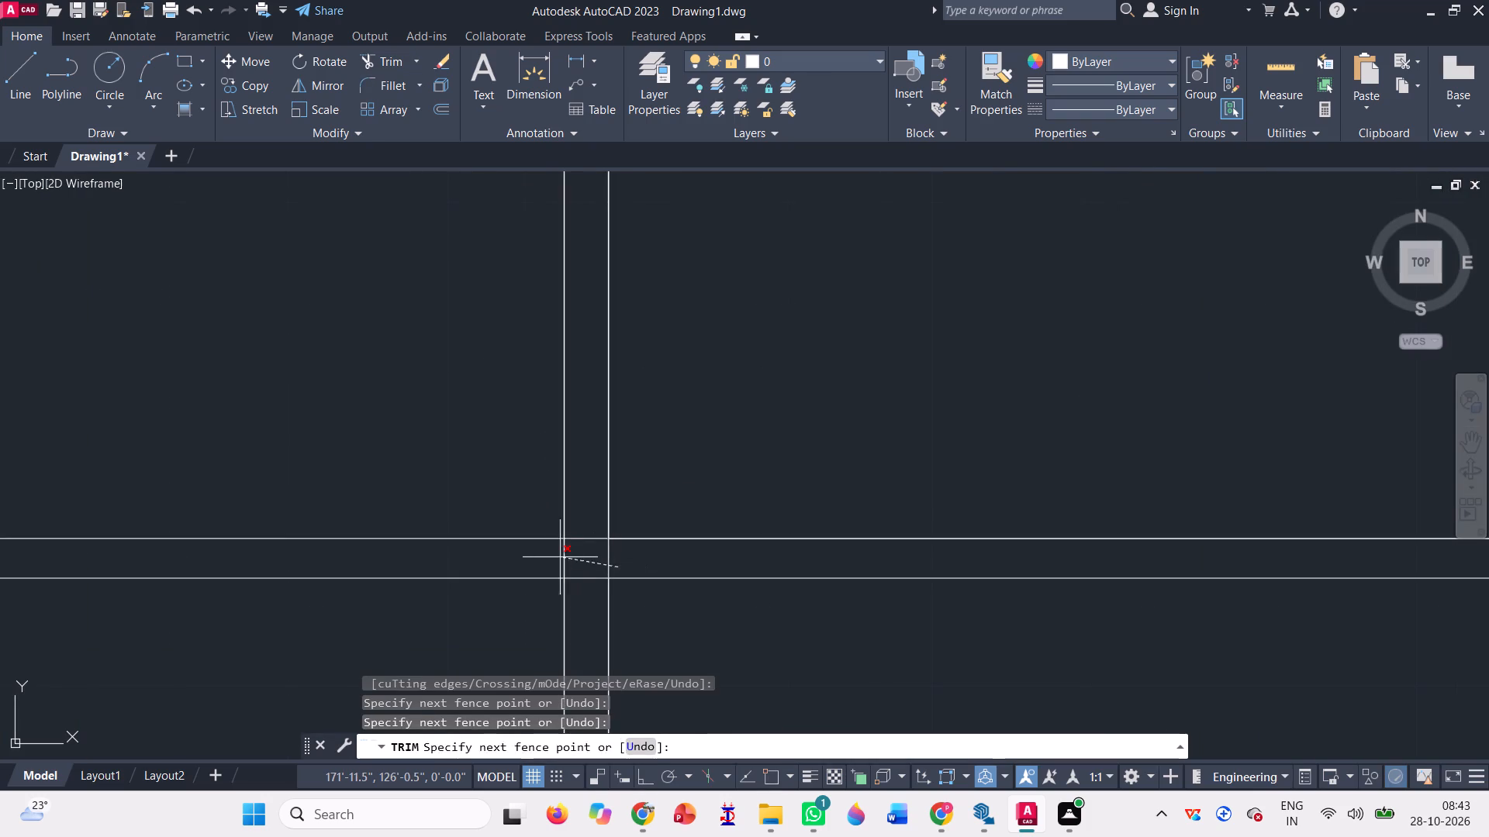
click(539, 562)
click(566, 566)
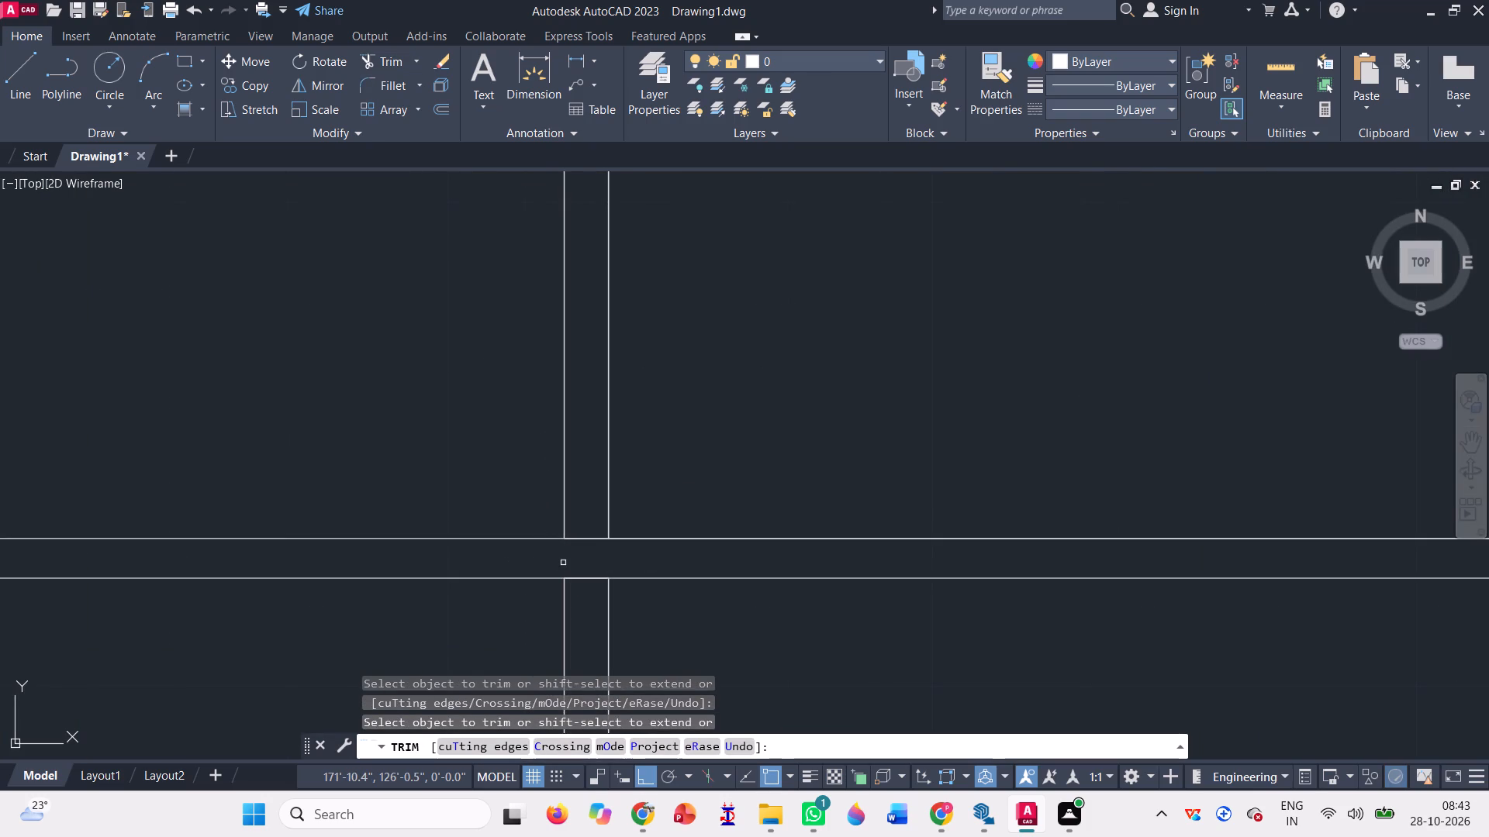
click(588, 539)
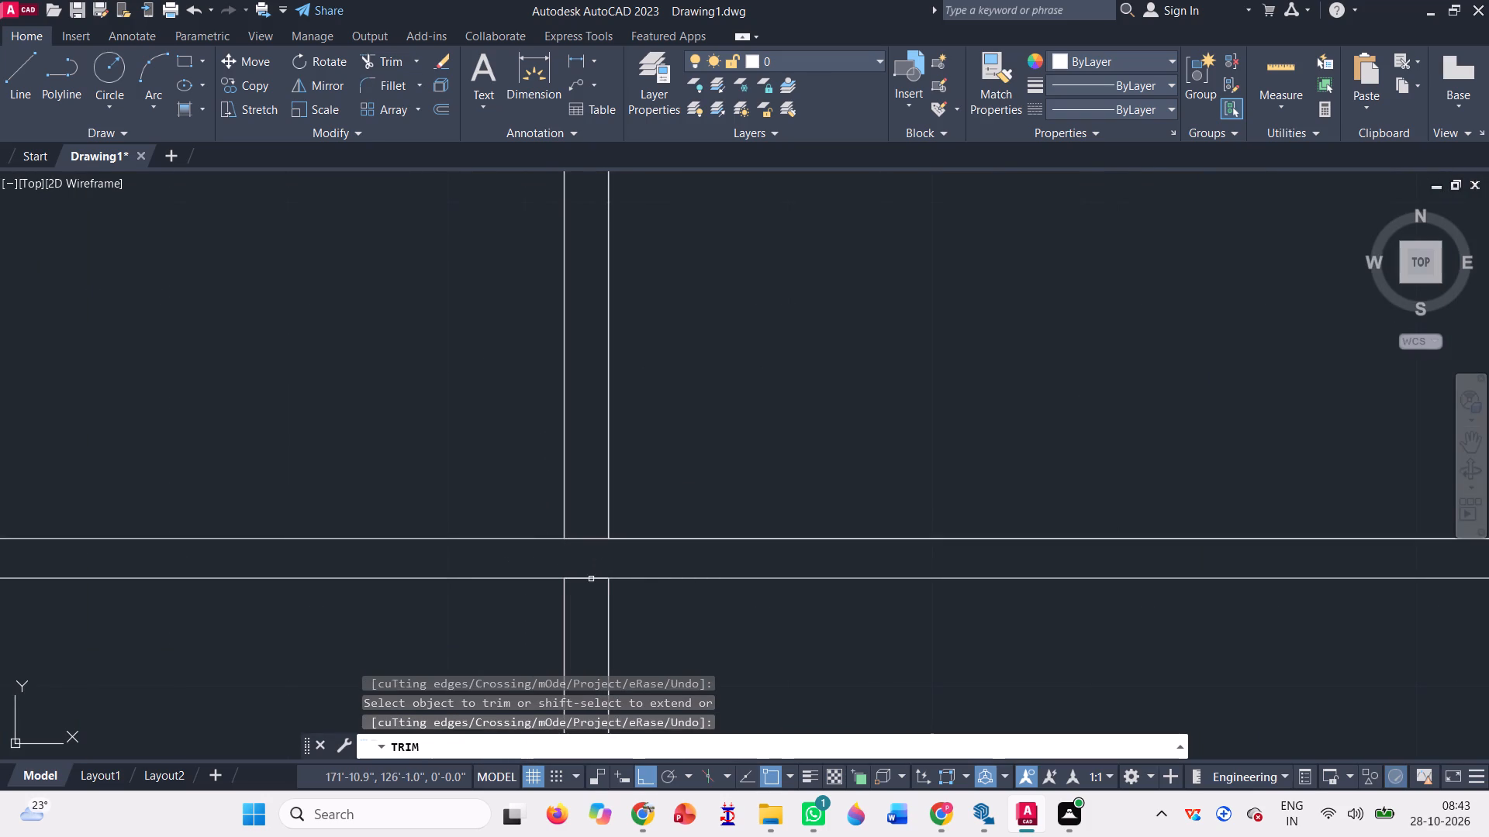
click(591, 582)
click(588, 575)
click(593, 582)
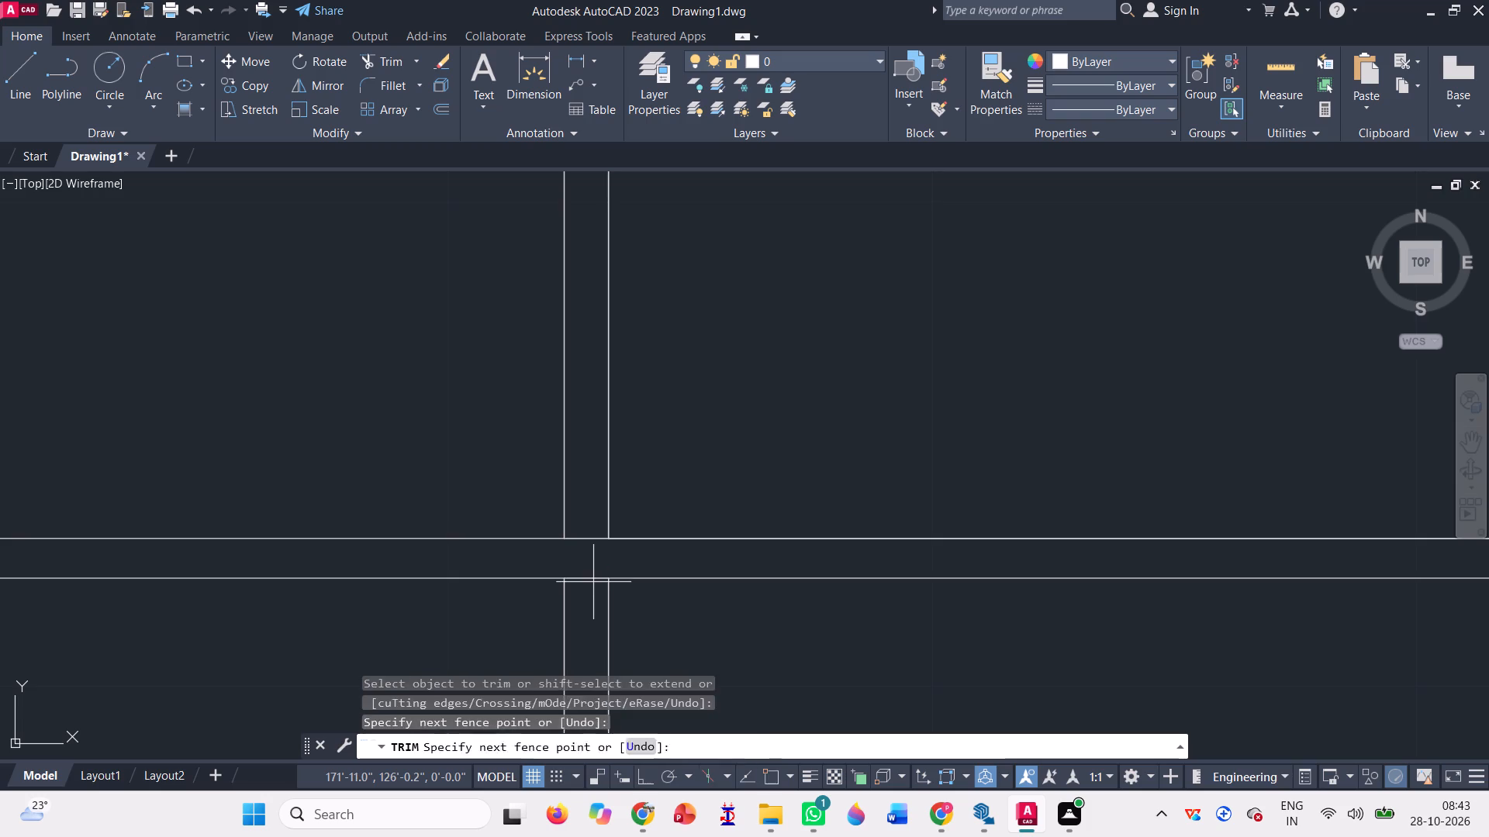
click(592, 576)
click(593, 579)
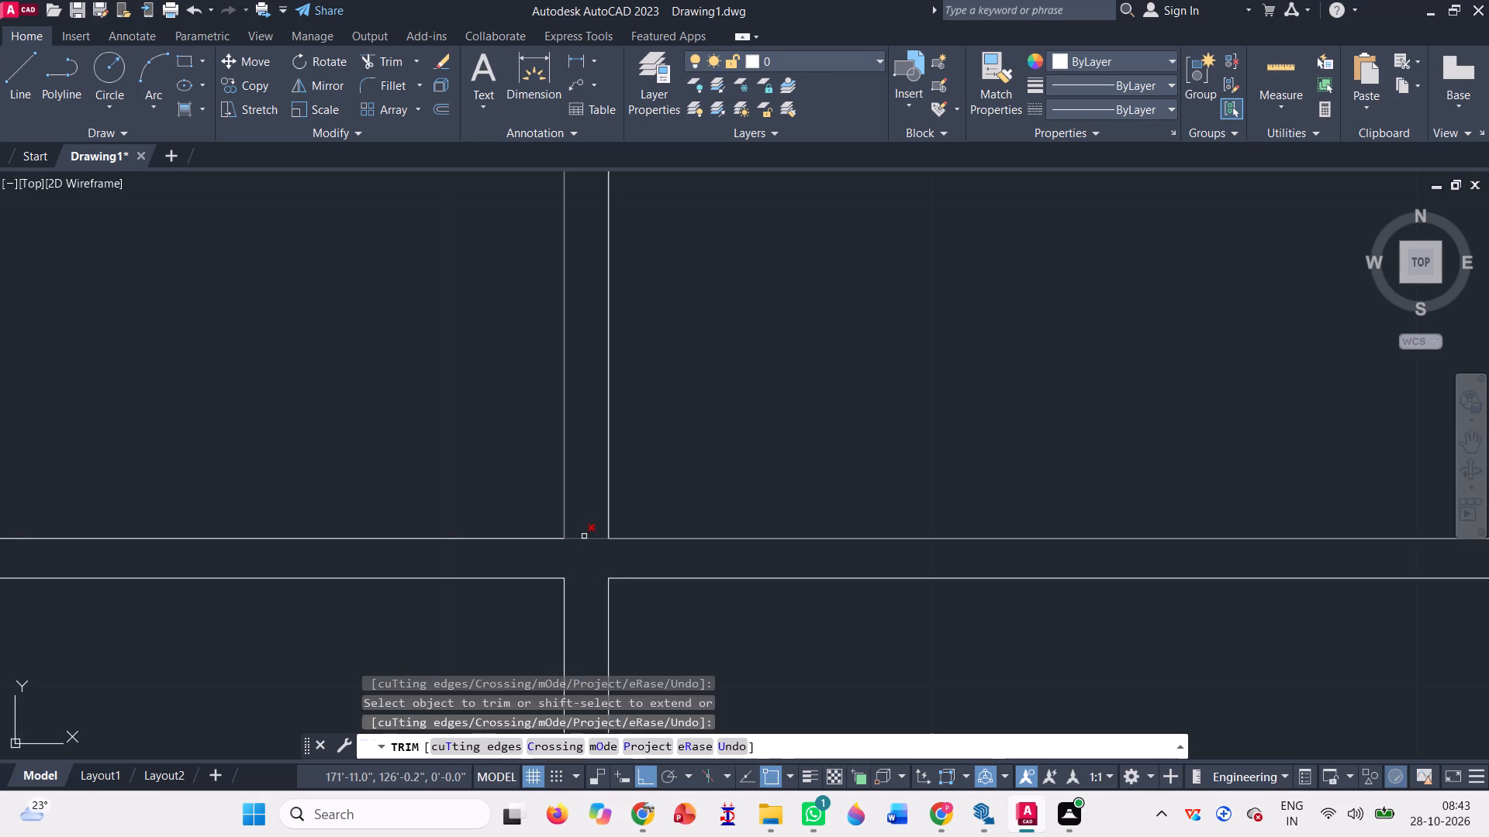
Trim out the upper crossbar line between the two mullion lines at that same top-storey window crossing.
click(586, 544)
click(586, 536)
click(586, 536)
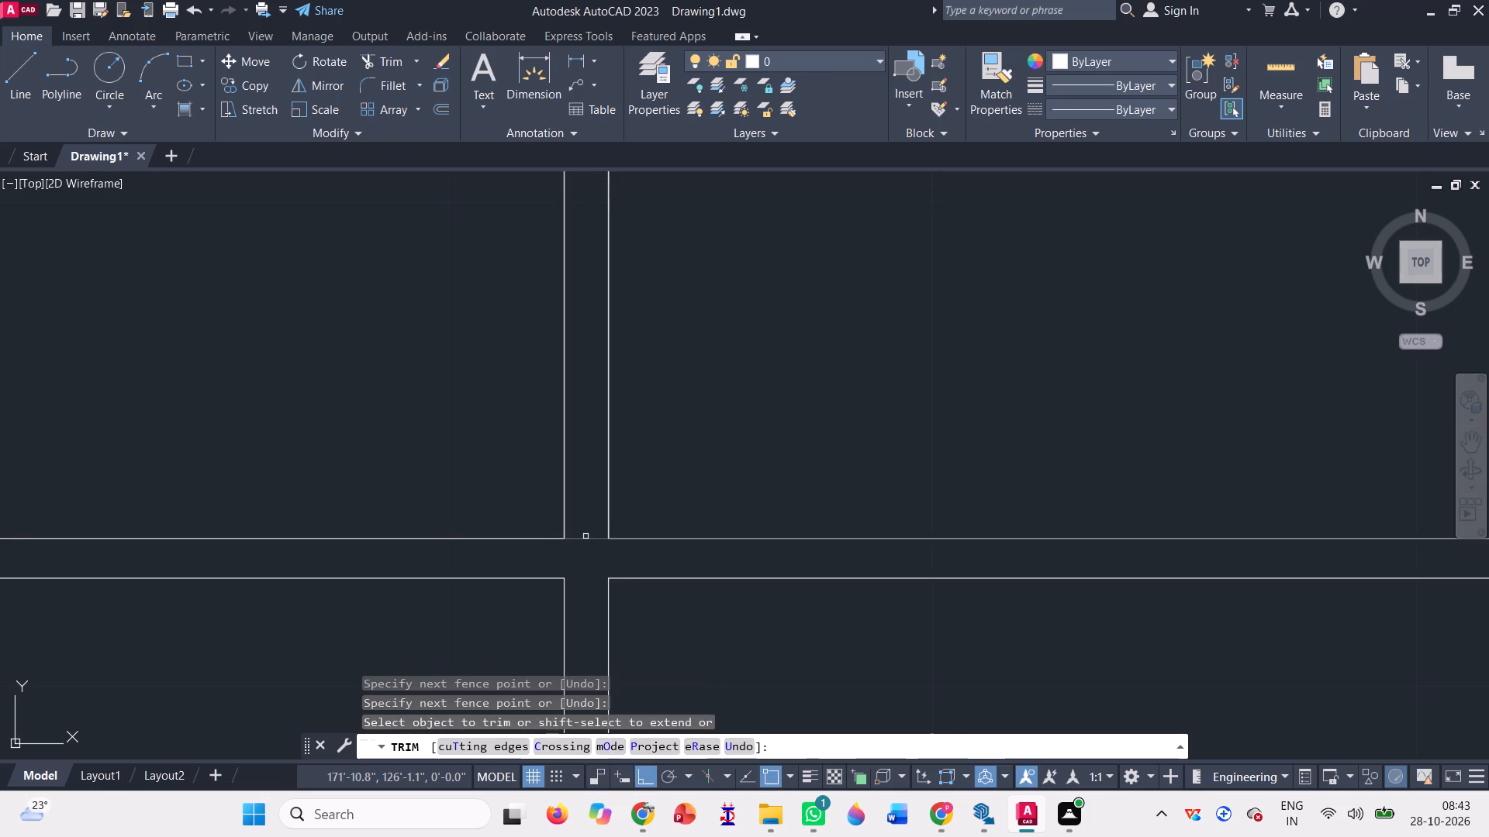
scroll(586, 536, down, 4)
scroll(601, 516, up, 4)
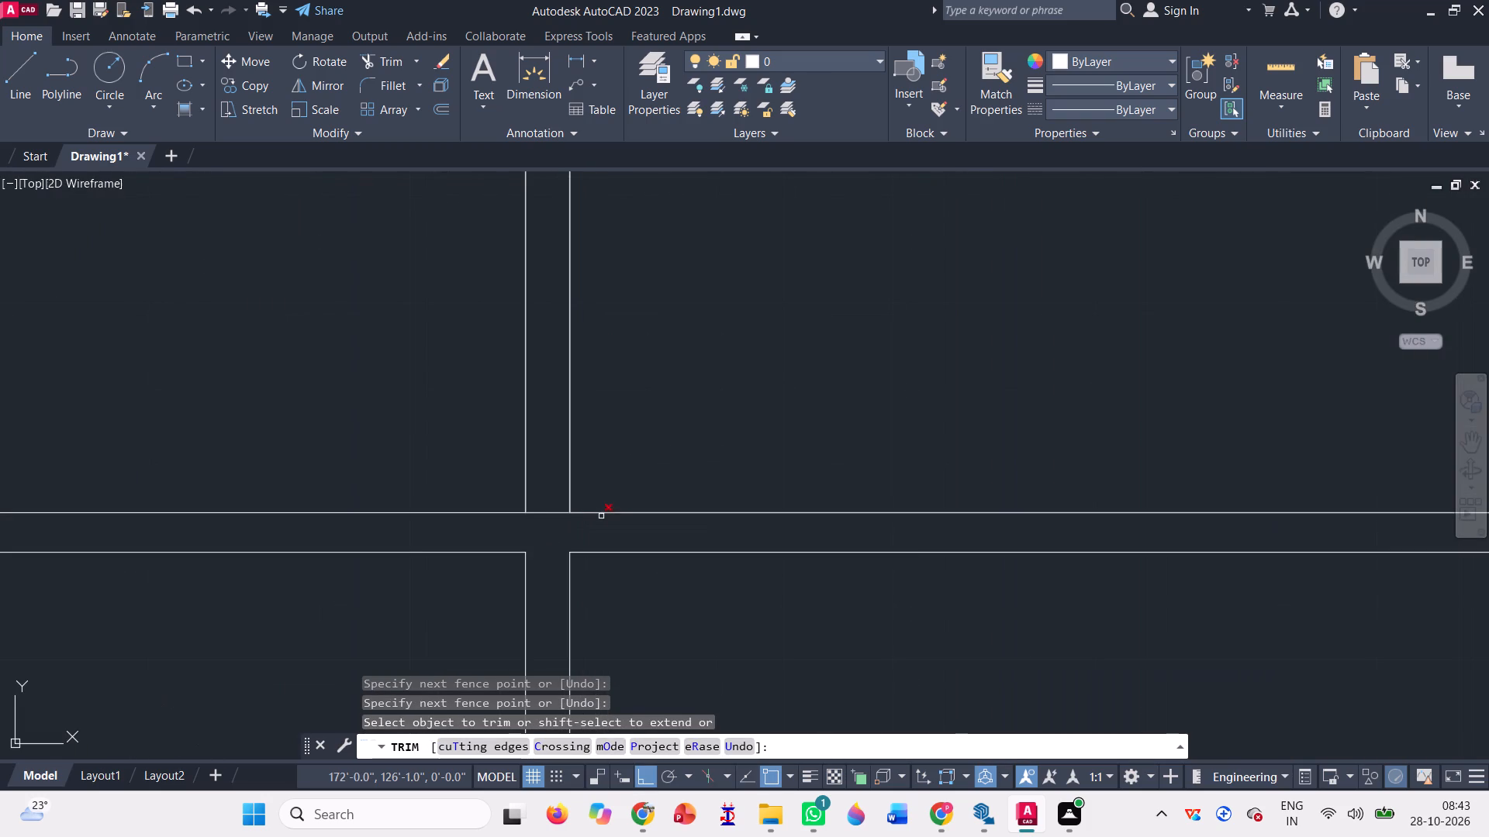
click(549, 517)
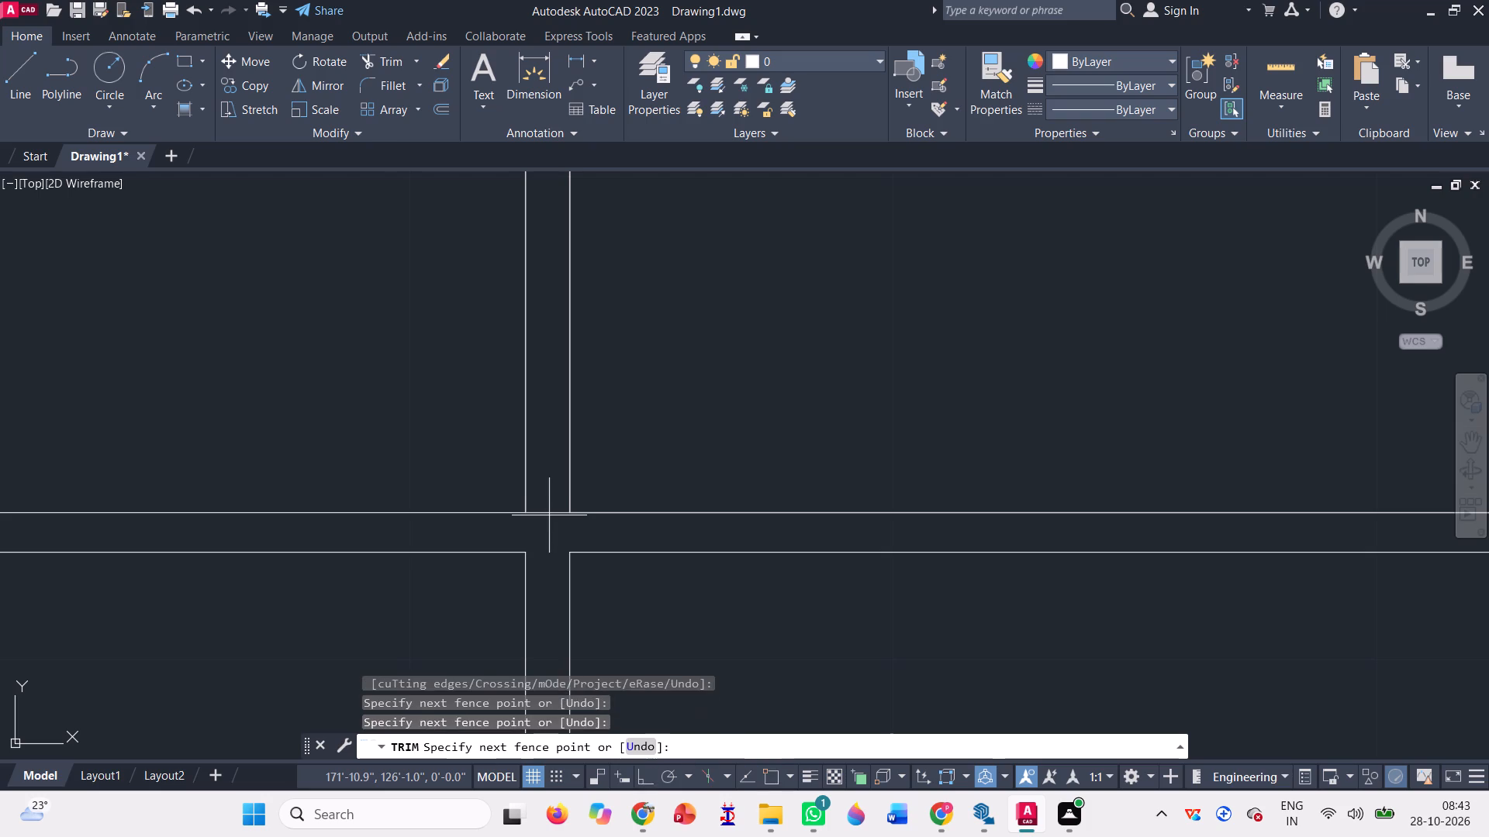
click(549, 505)
double_click(552, 514)
triple_click(552, 514)
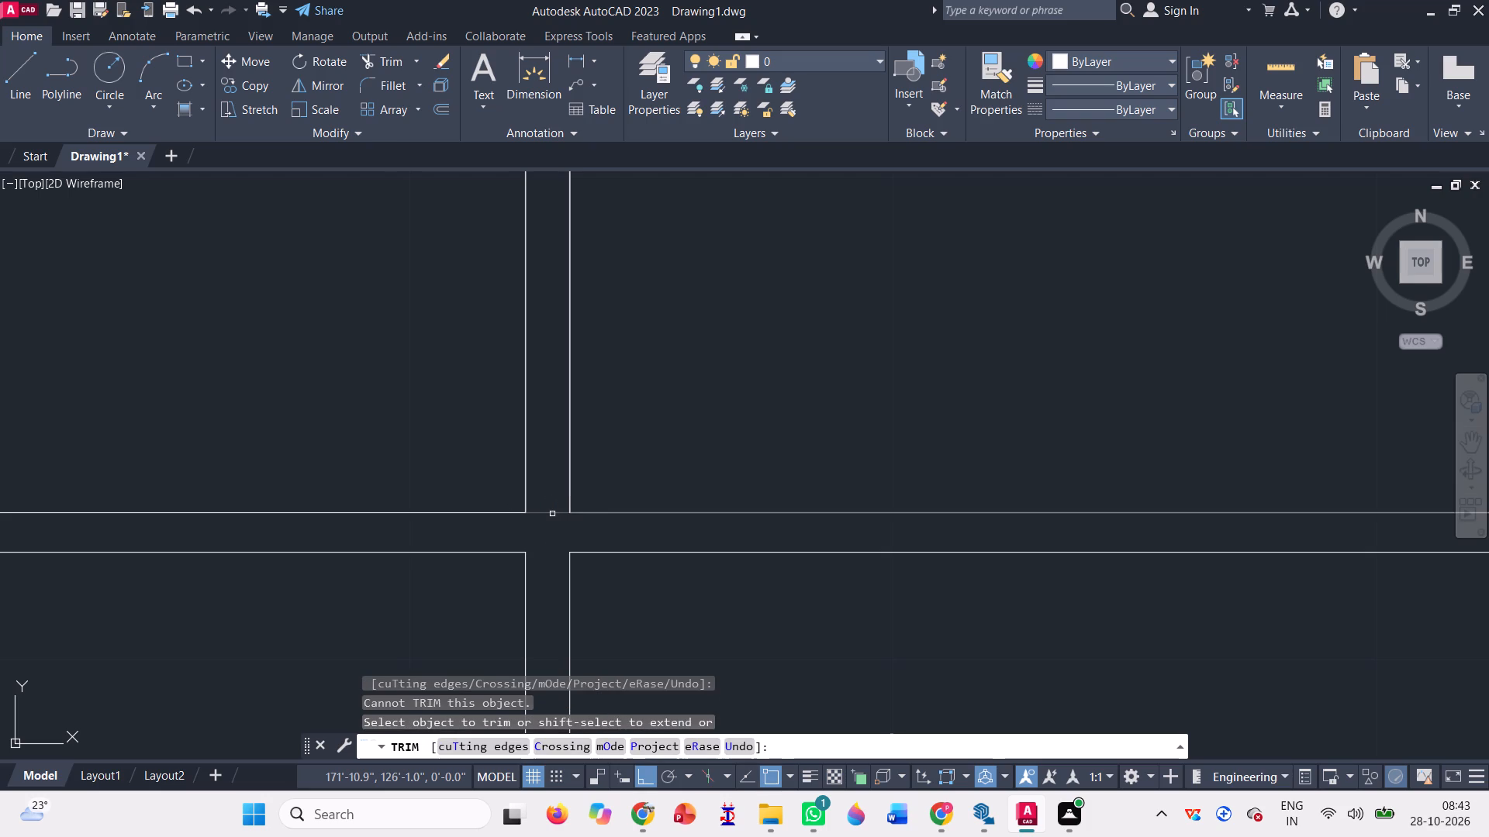
click(552, 514)
double_click(552, 514)
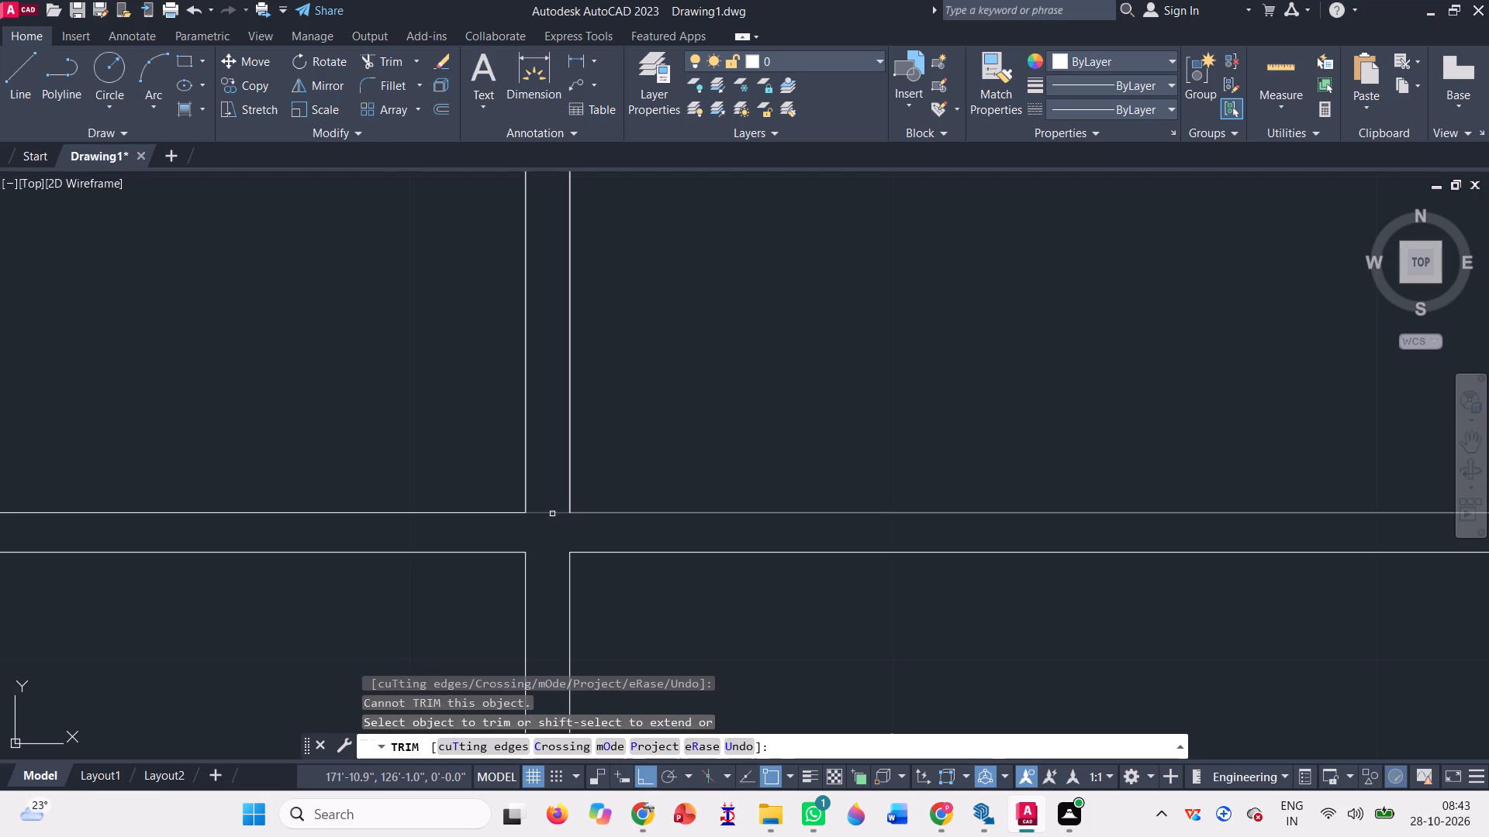
click(552, 514)
triple_click(547, 514)
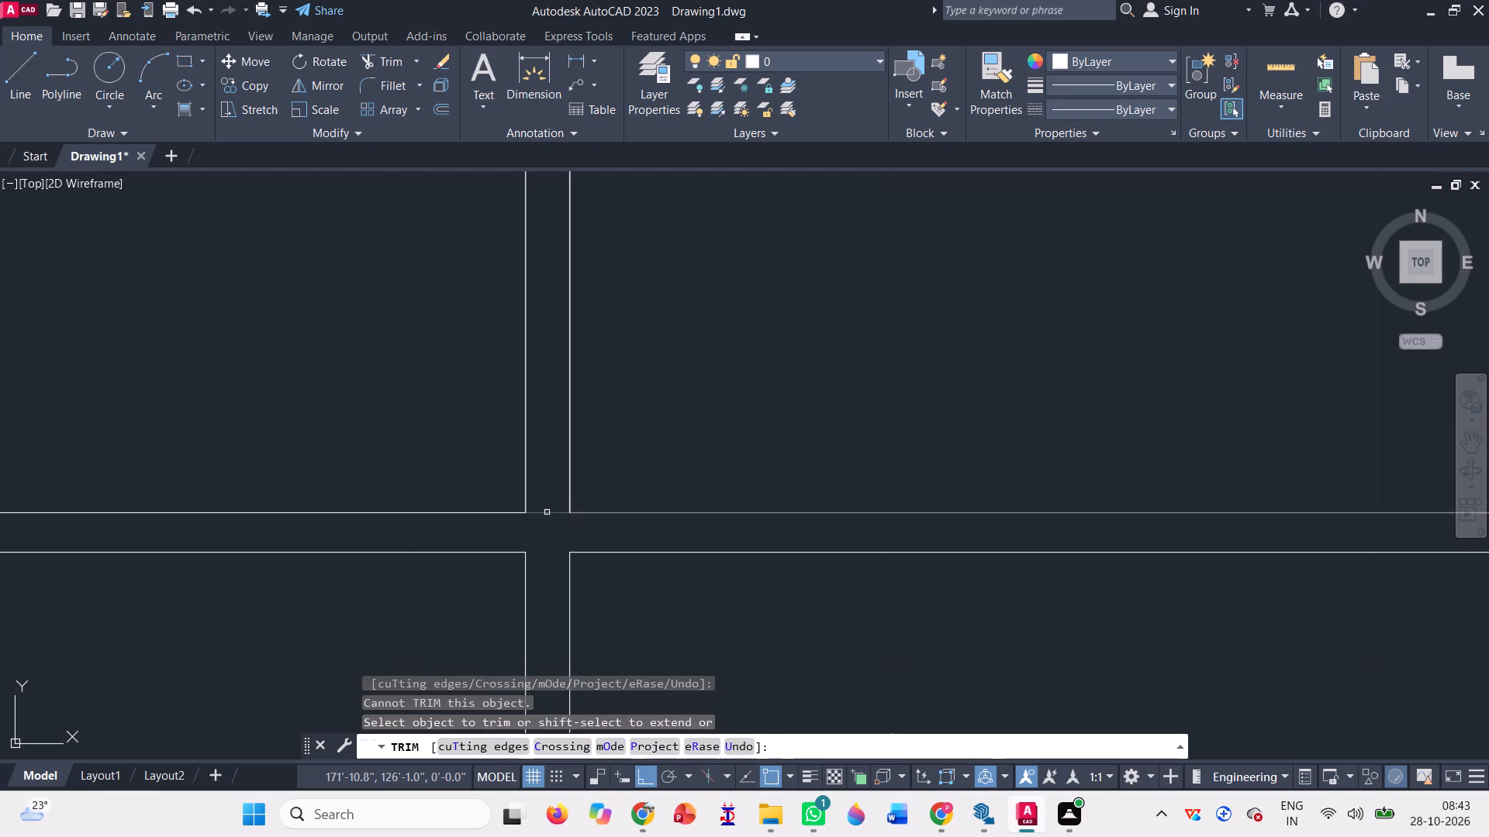
click(547, 512)
Trim the four line segments inside the mullion crossing of the leftmost elevation's small window, second storey from the top.
scroll(540, 529, down, 5)
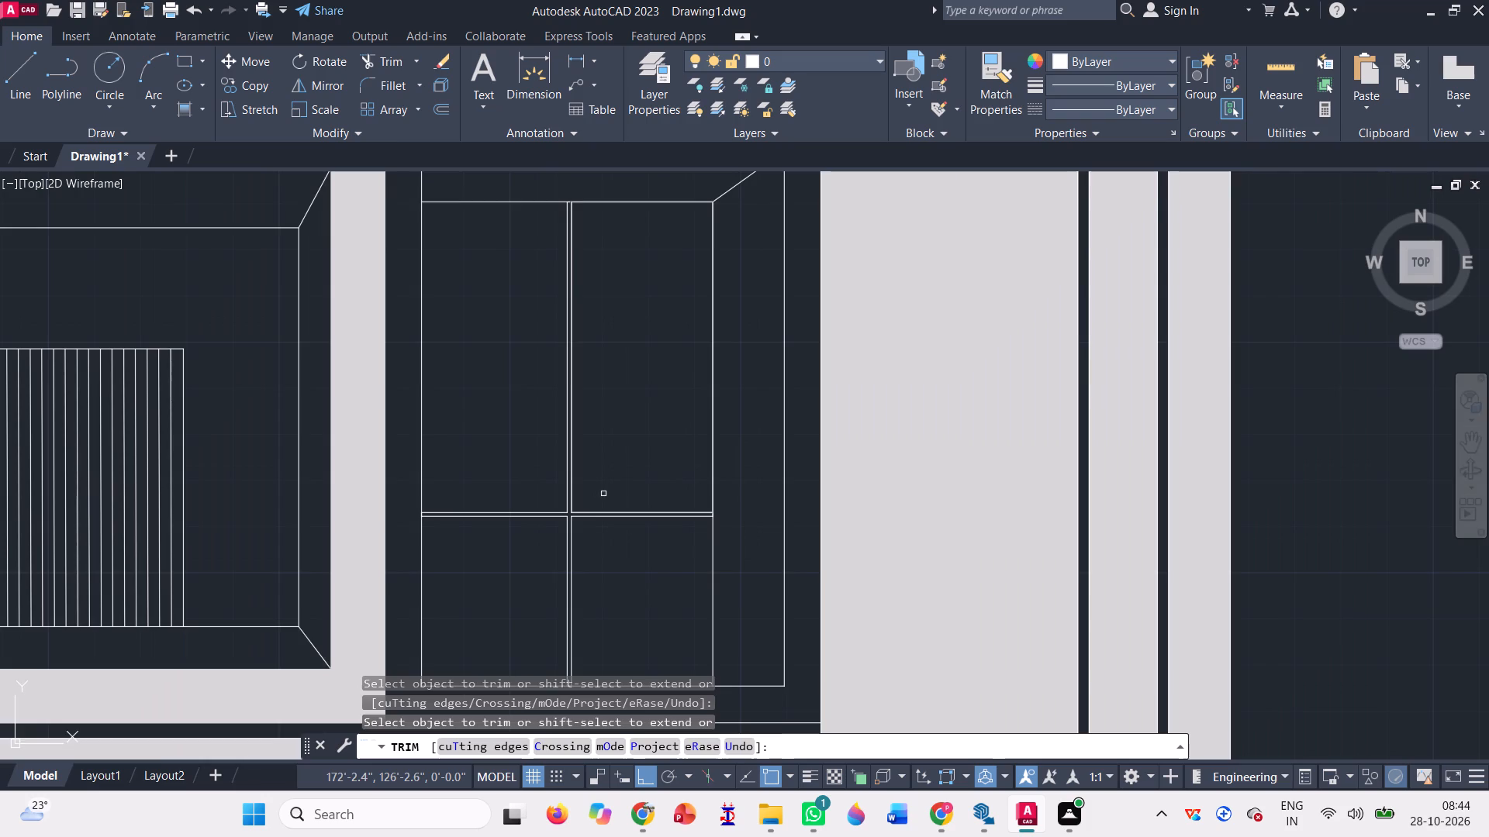
scroll(624, 465, down, 3)
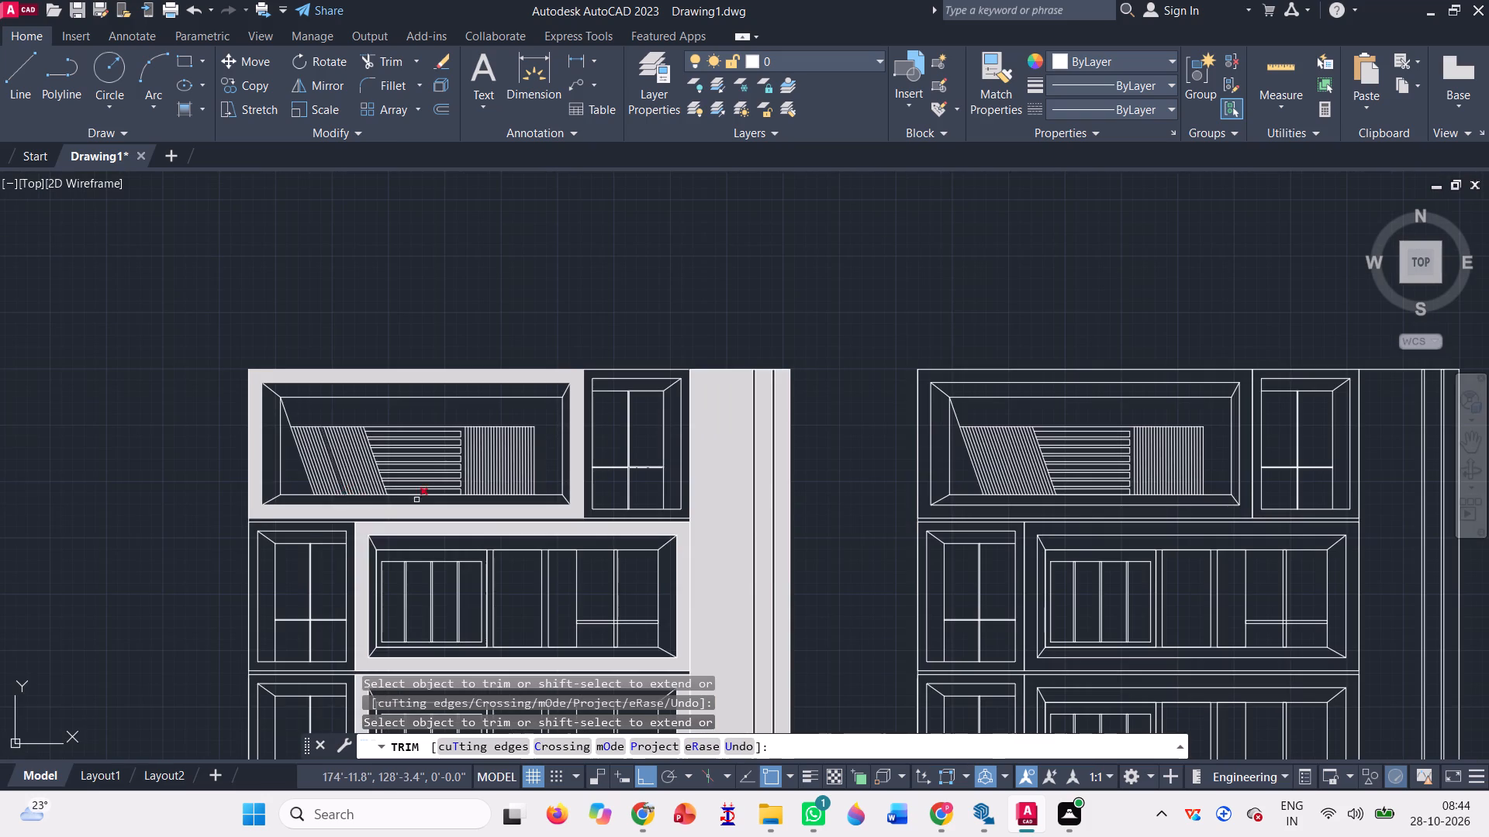
scroll(578, 449, down, 1)
scroll(405, 555, up, 6)
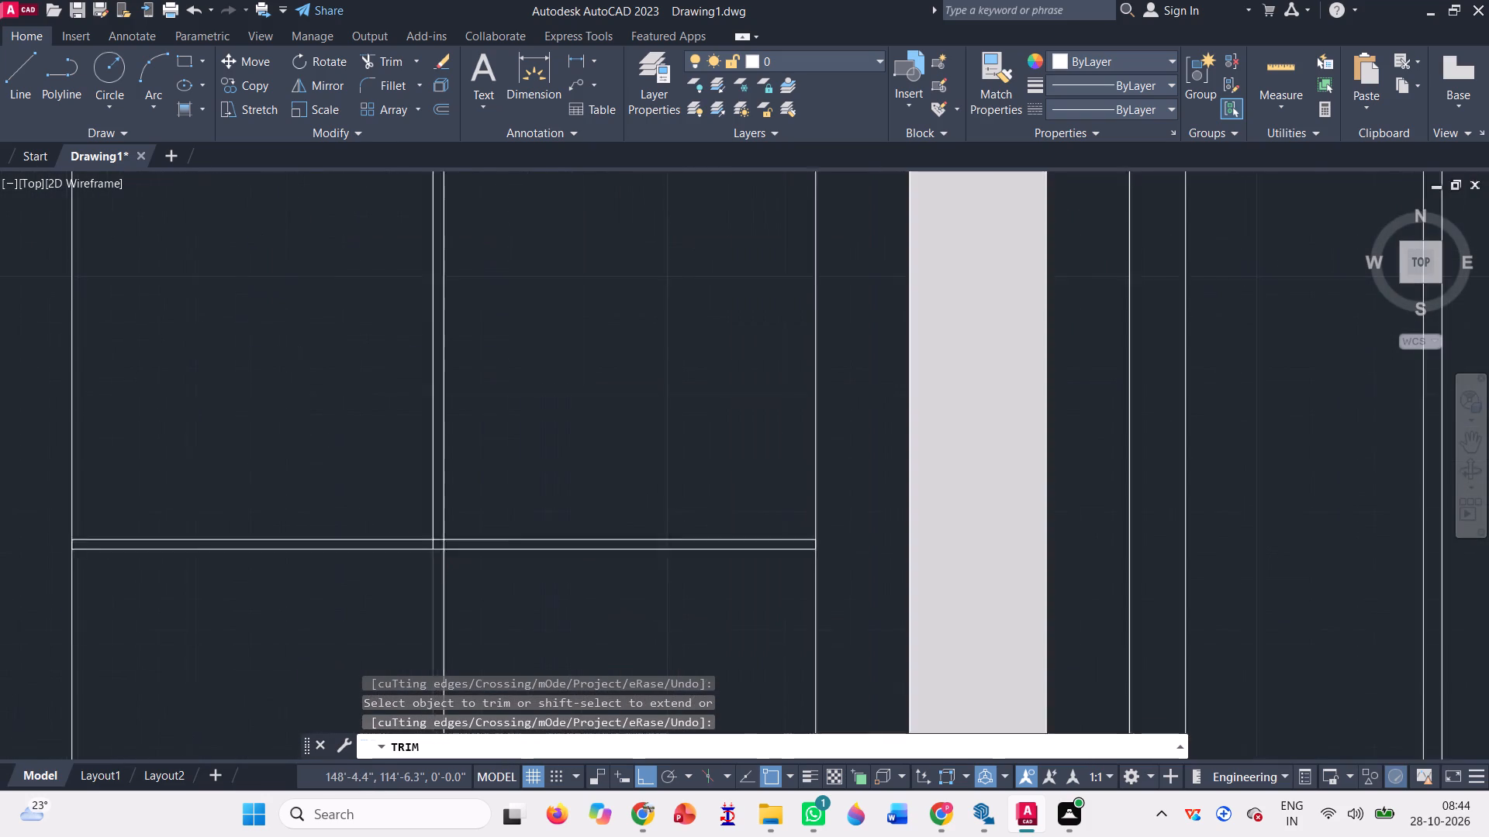
scroll(436, 580, up, 2)
scroll(427, 504, up, 4)
click(457, 495)
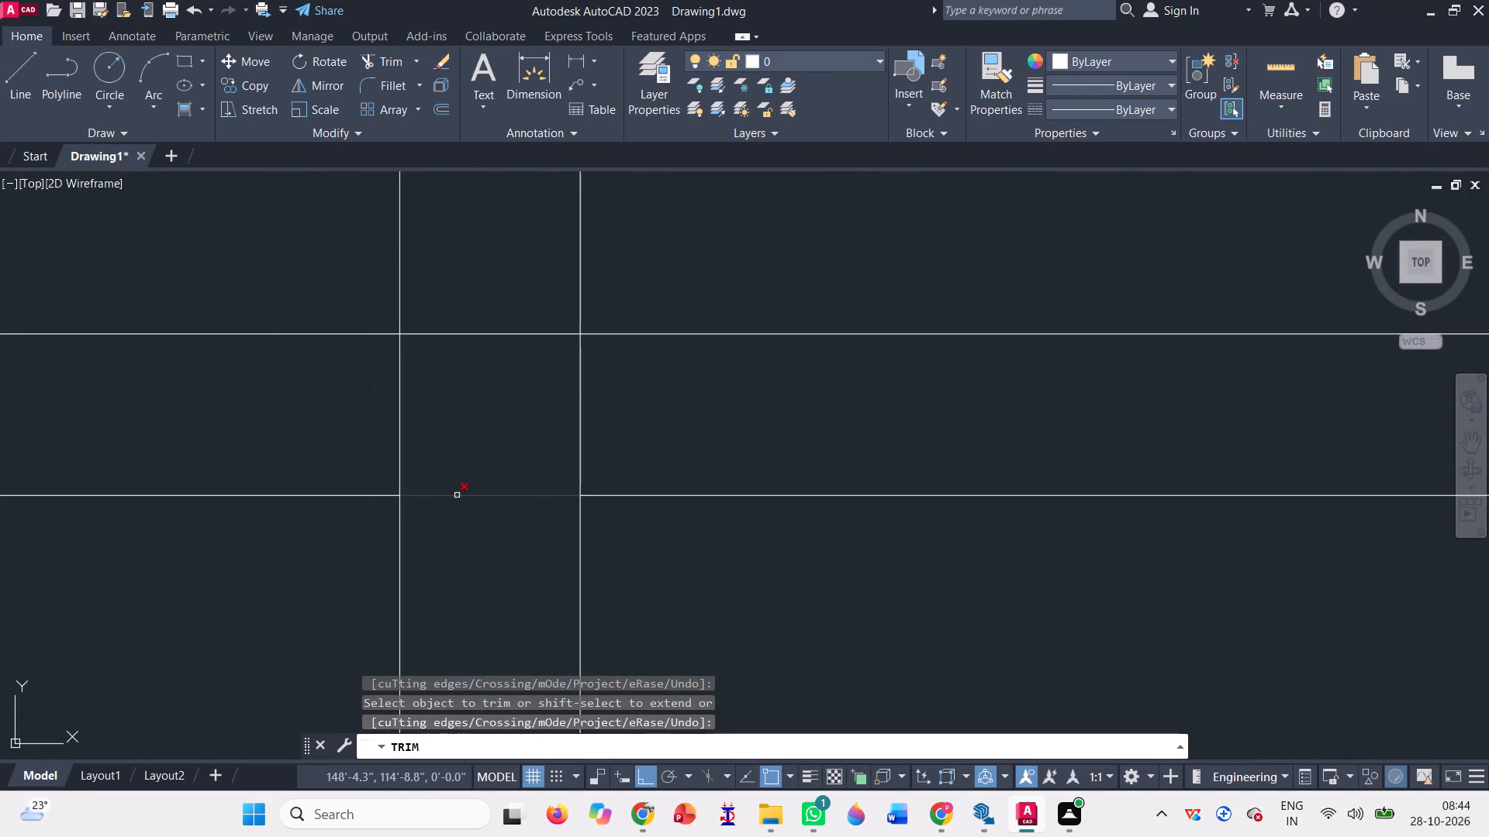
click(580, 431)
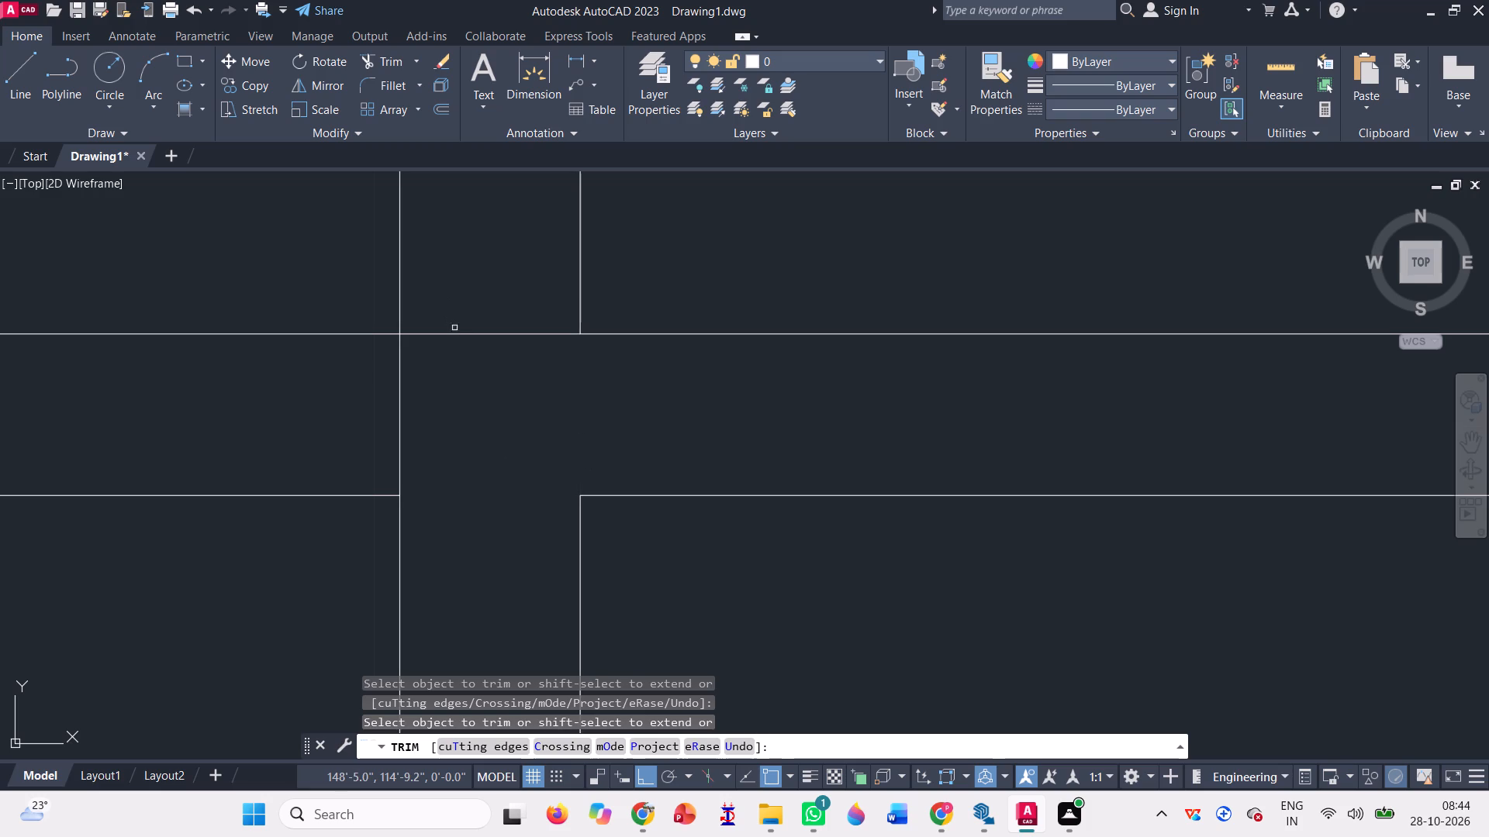
click(462, 336)
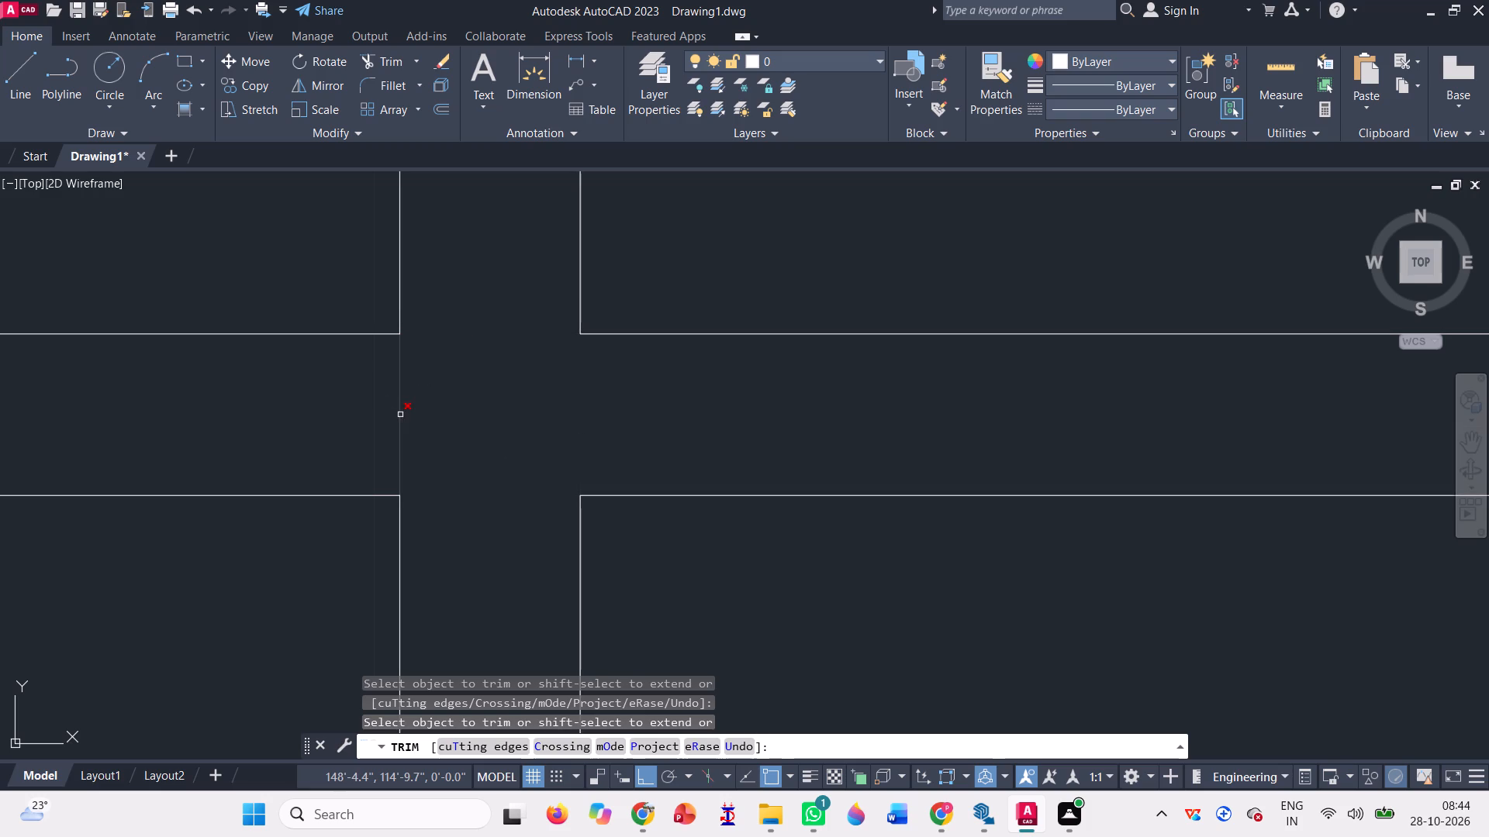
click(400, 415)
Trim the four line segments inside the mullion crossing of the small window on the third storey from the top.
scroll(430, 373, down, 8)
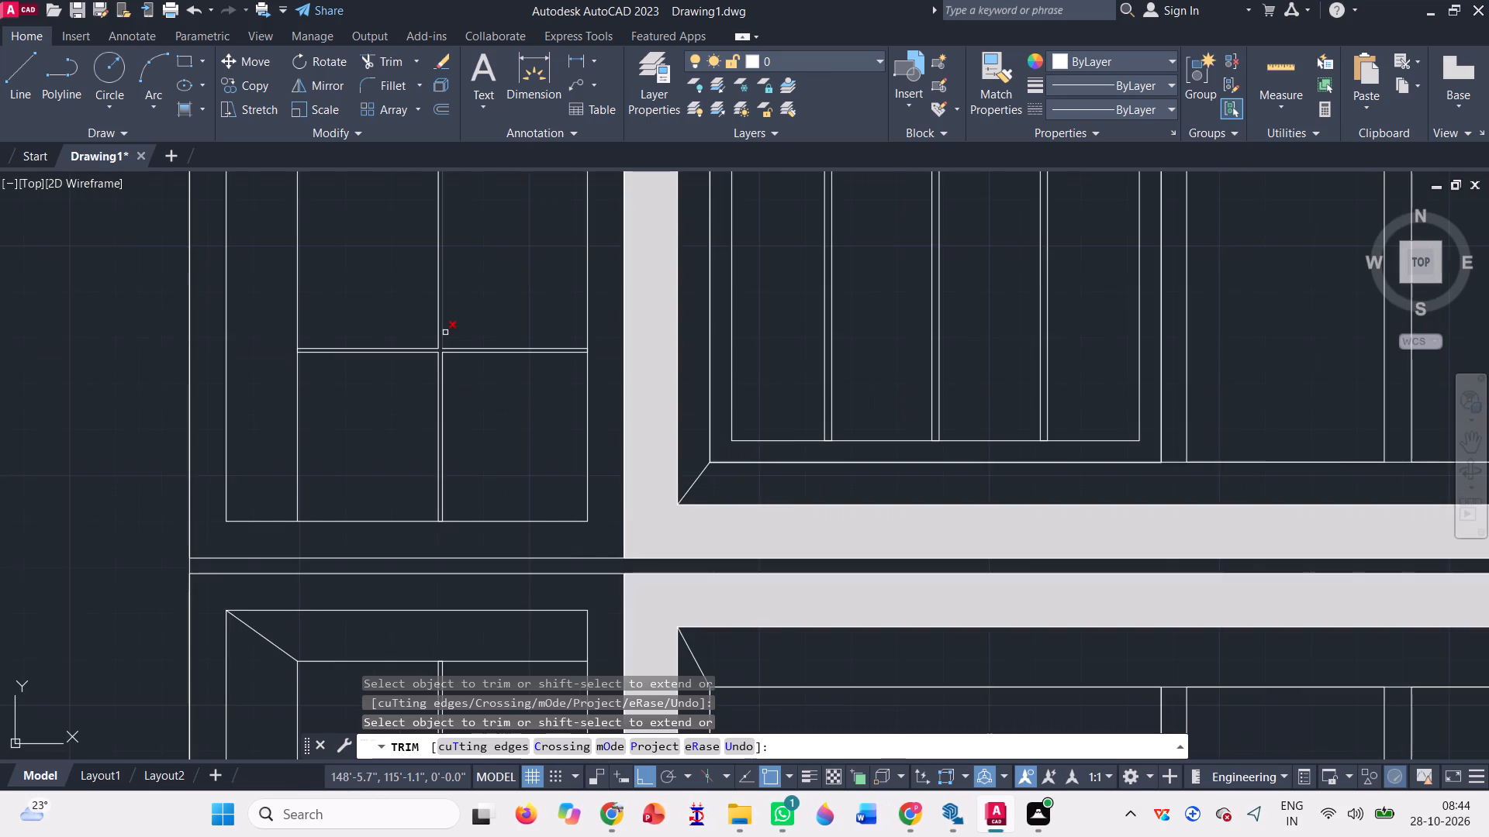
scroll(445, 332, down, 3)
scroll(447, 487, up, 3)
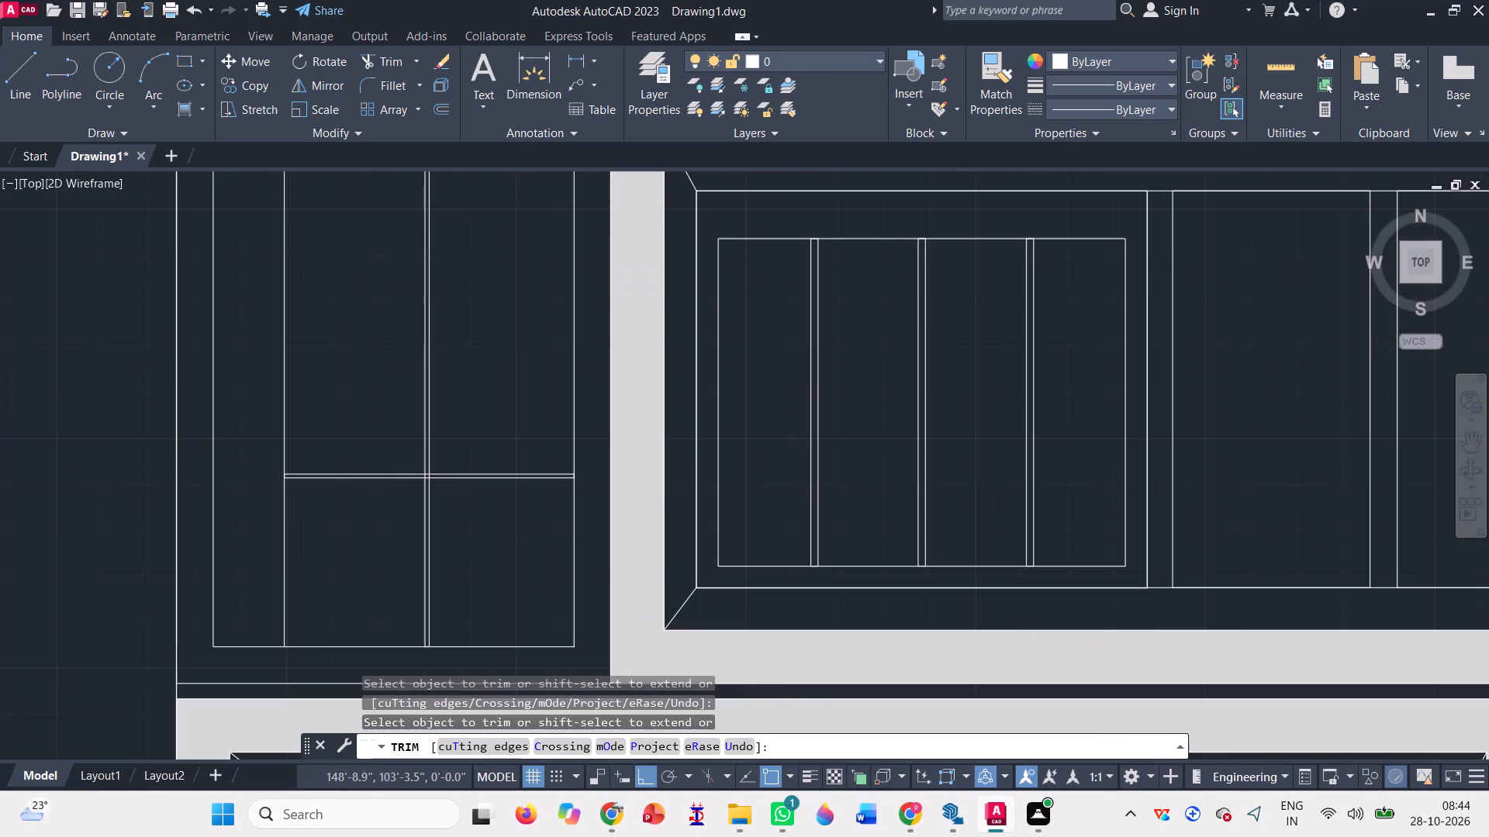
scroll(396, 476, up, 5)
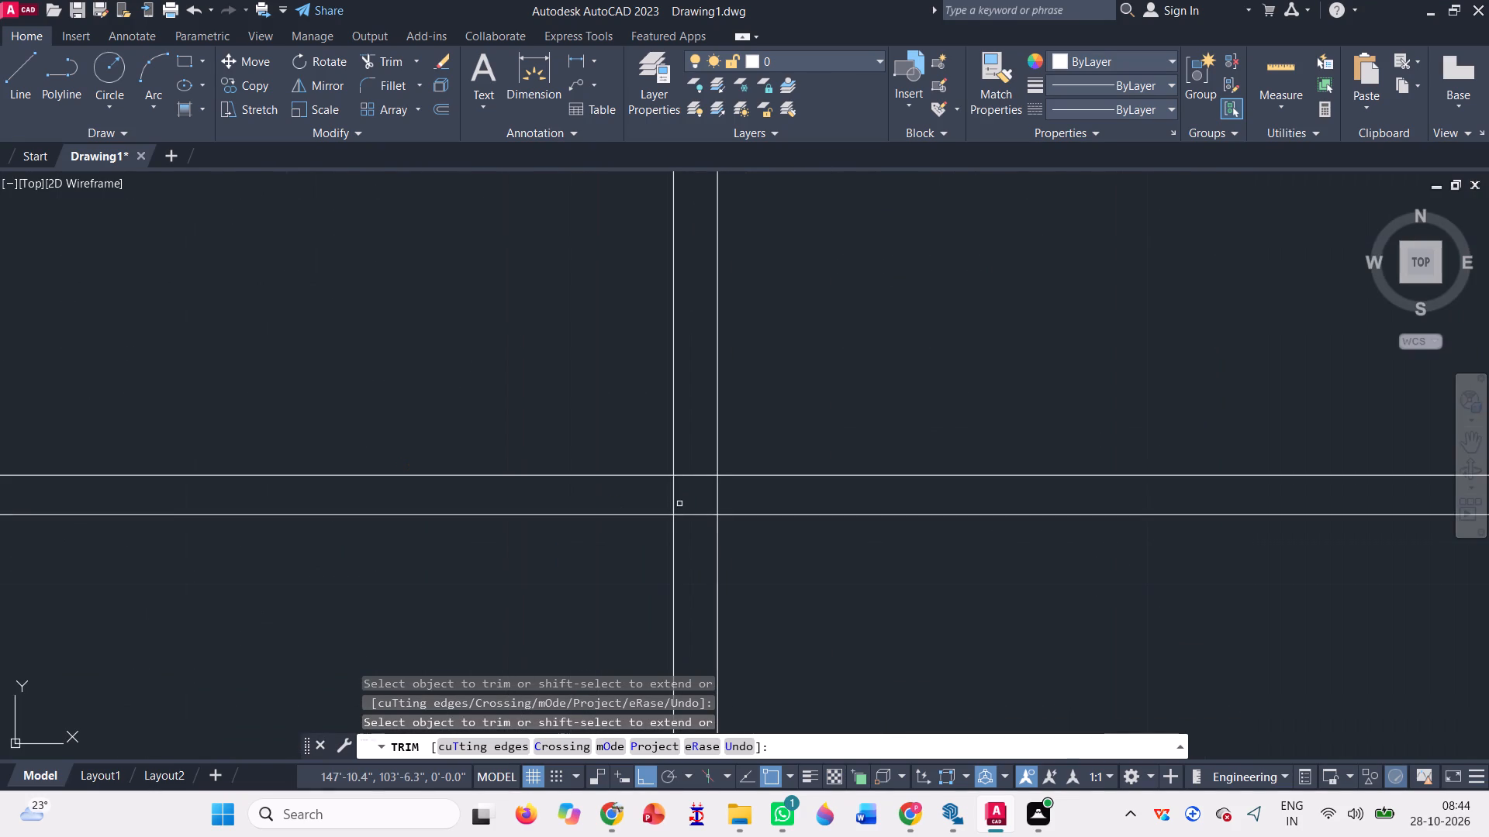
click(672, 504)
click(719, 498)
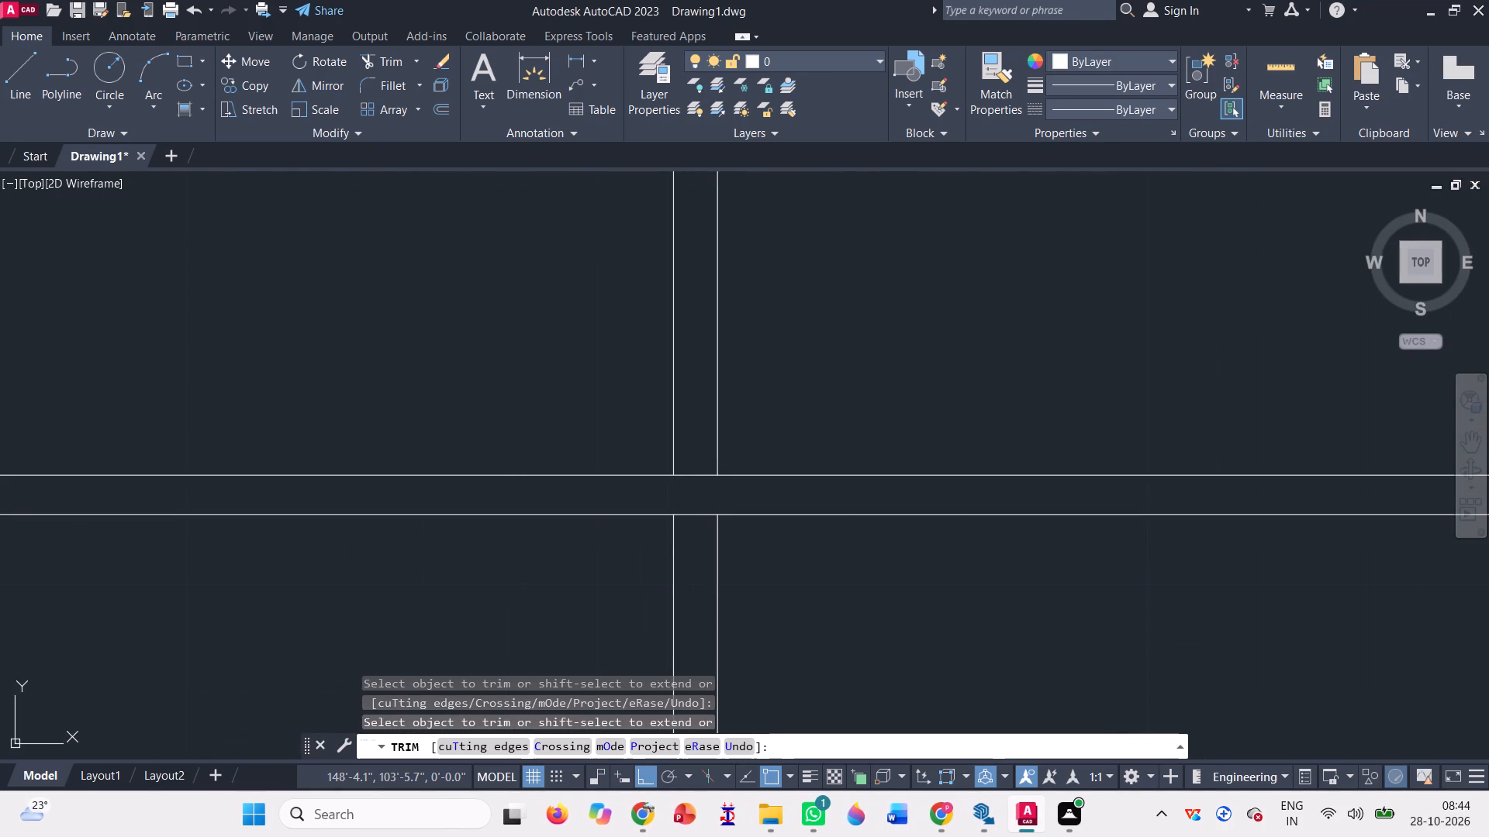
click(689, 474)
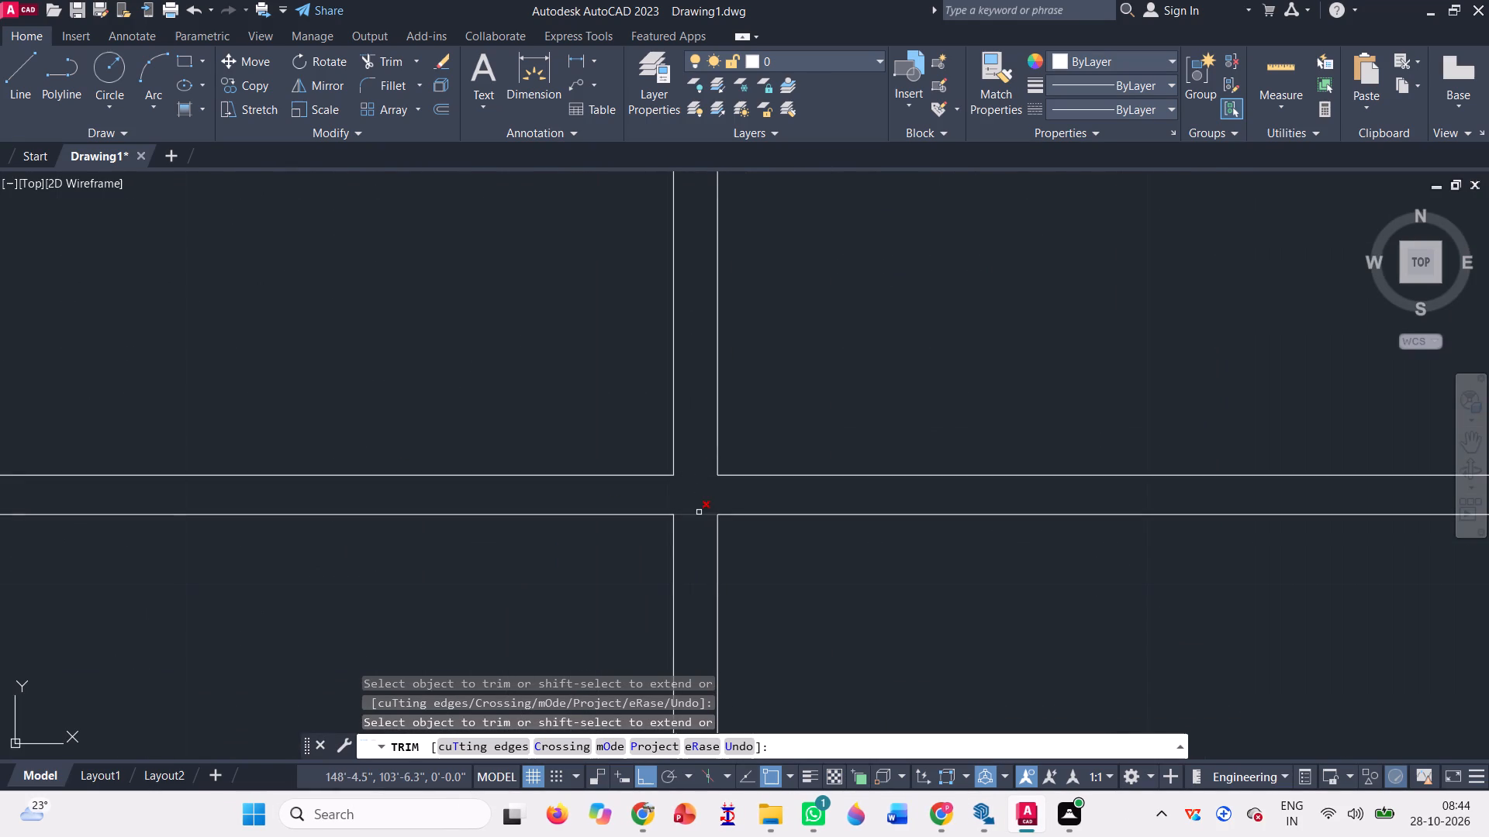
click(699, 512)
Trim the four line segments inside the mullion crossing of the small window on the fourth storey from the top.
scroll(597, 457, down, 5)
scroll(630, 403, down, 3)
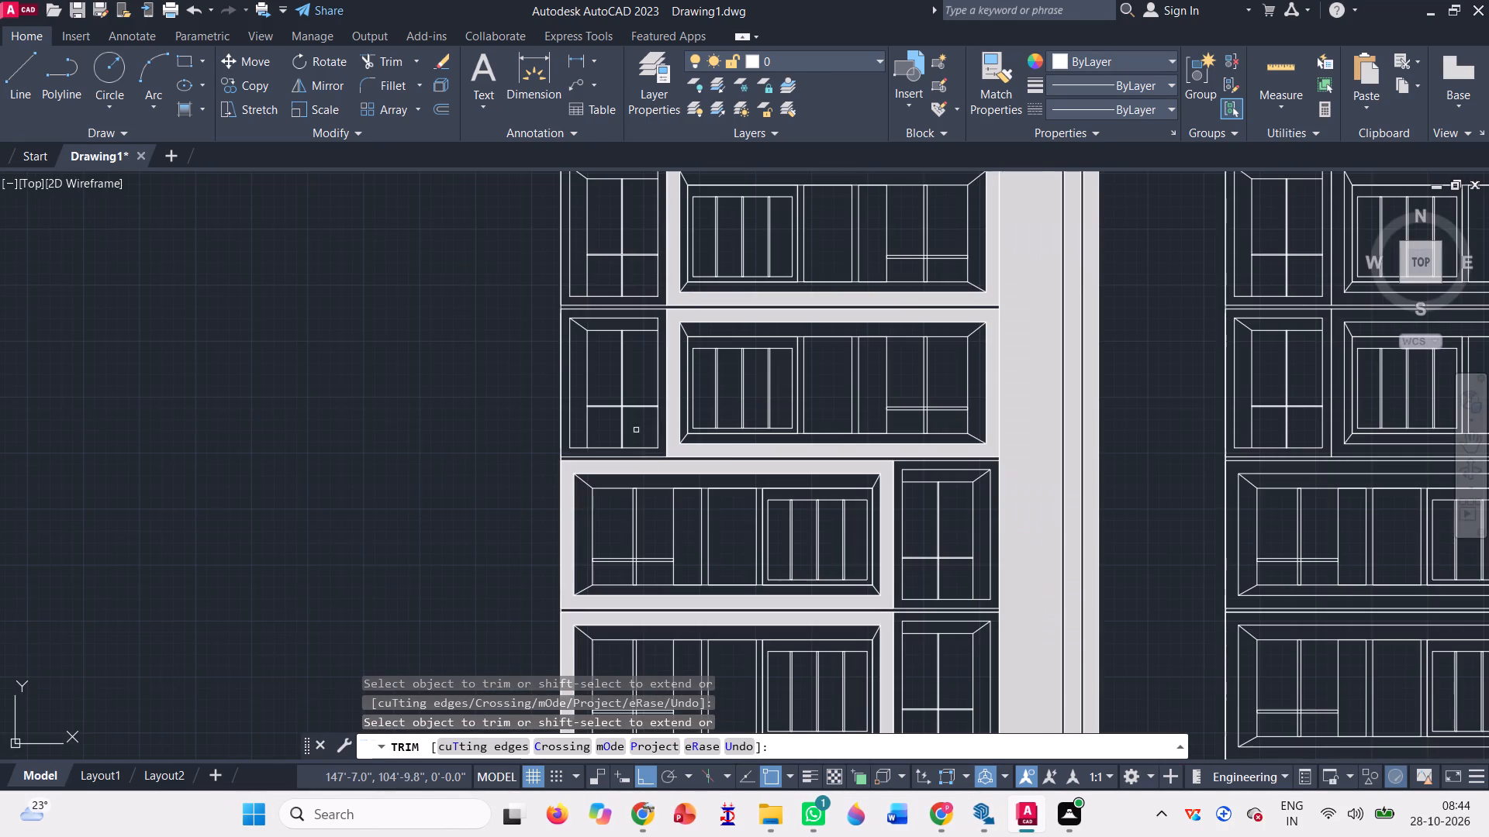
scroll(969, 557, up, 4)
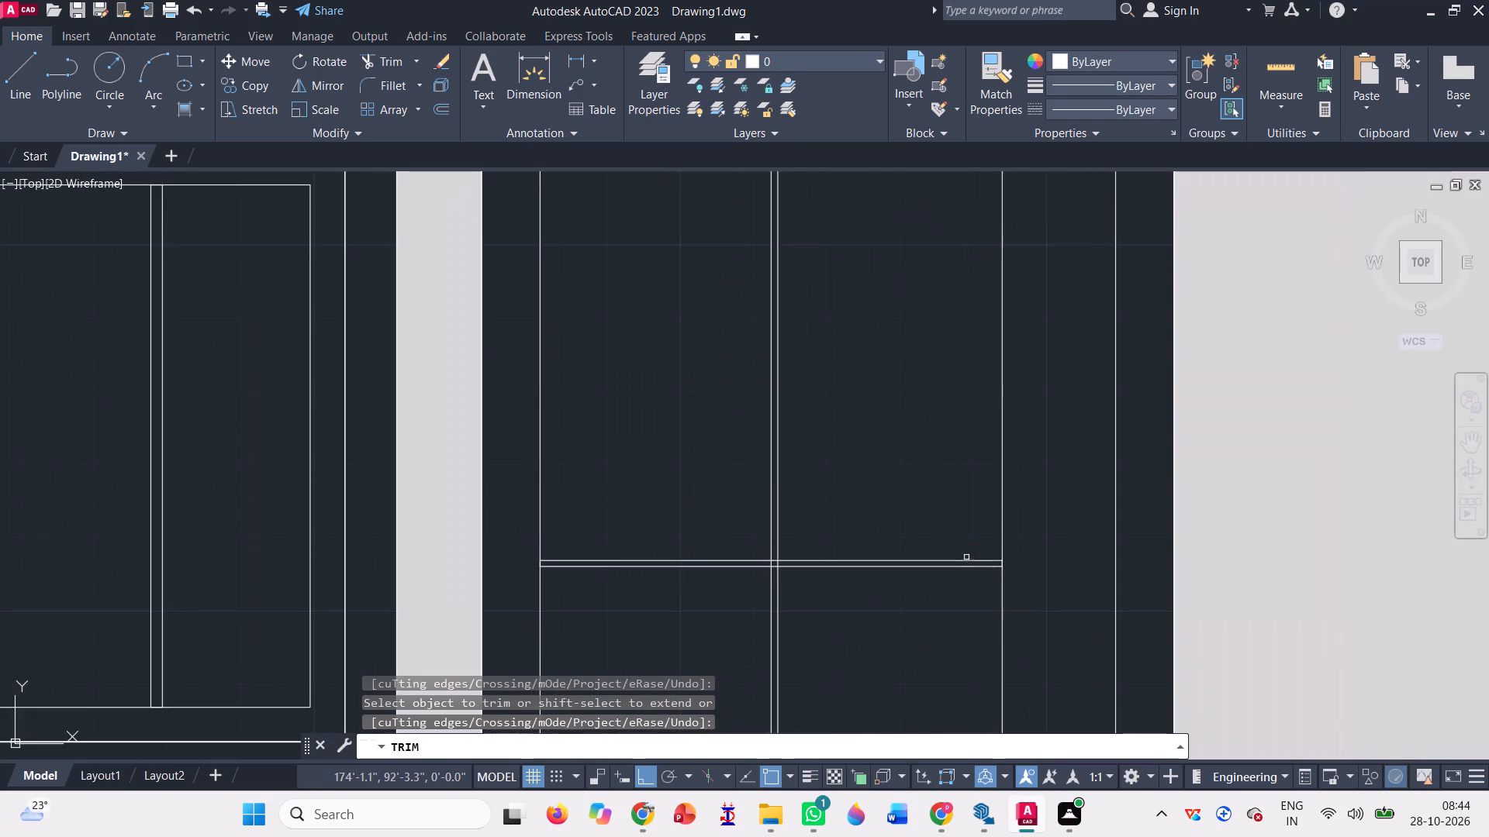
scroll(793, 563, up, 4)
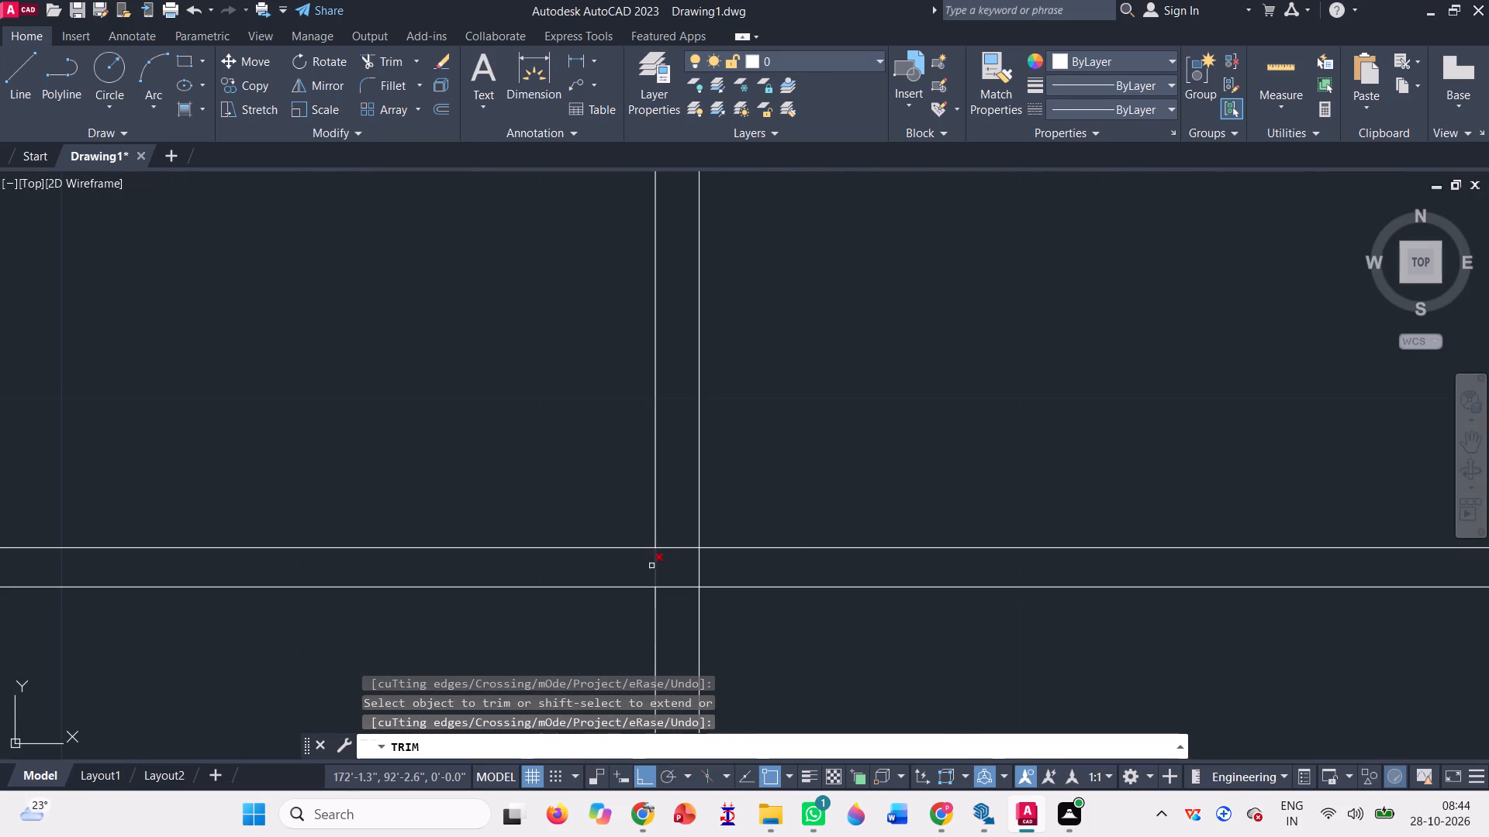
click(651, 566)
click(693, 570)
click(698, 573)
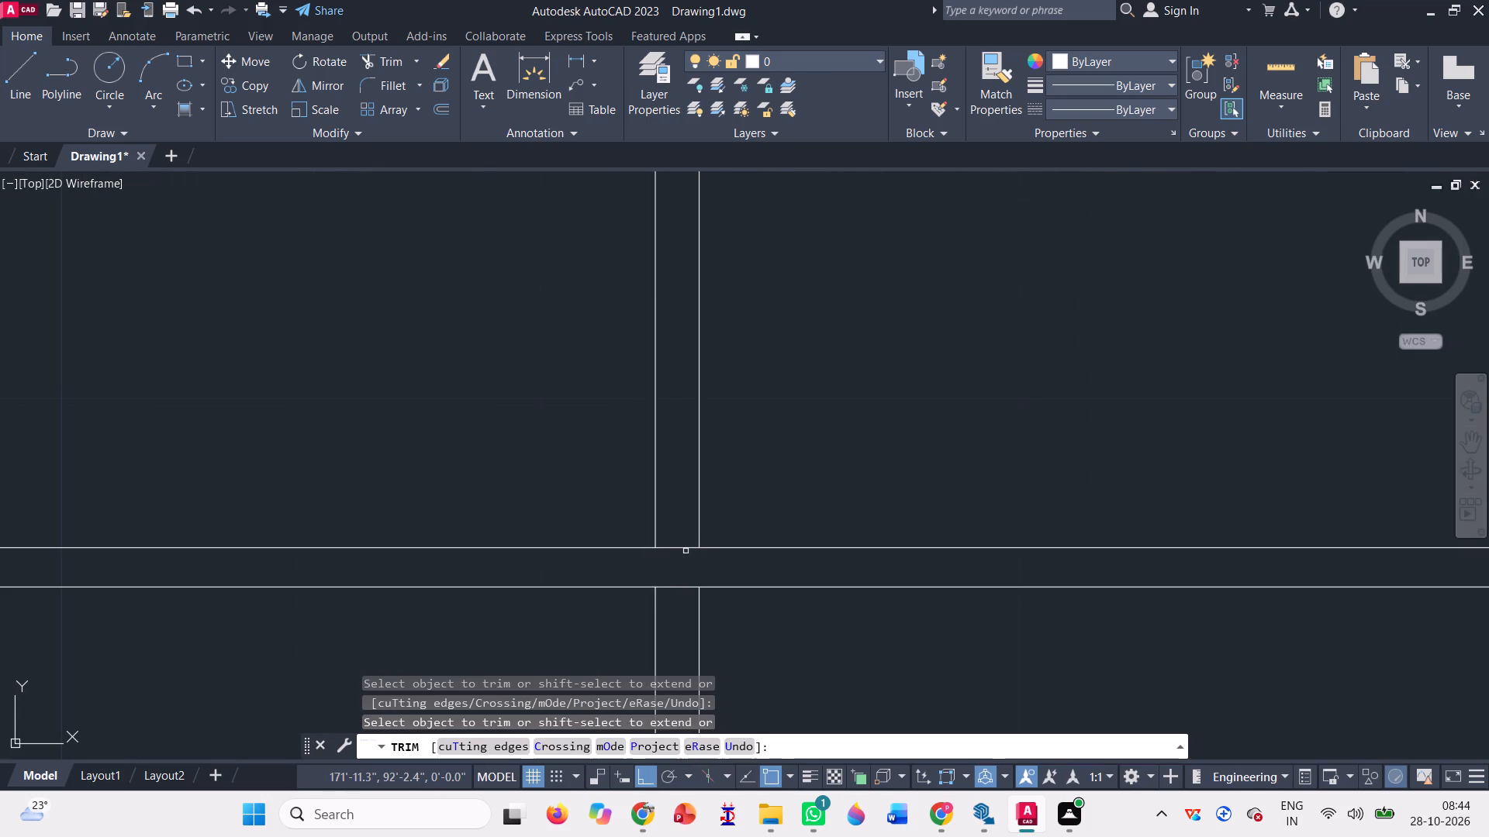
click(678, 547)
click(689, 601)
click(672, 553)
scroll(661, 536, down, 2)
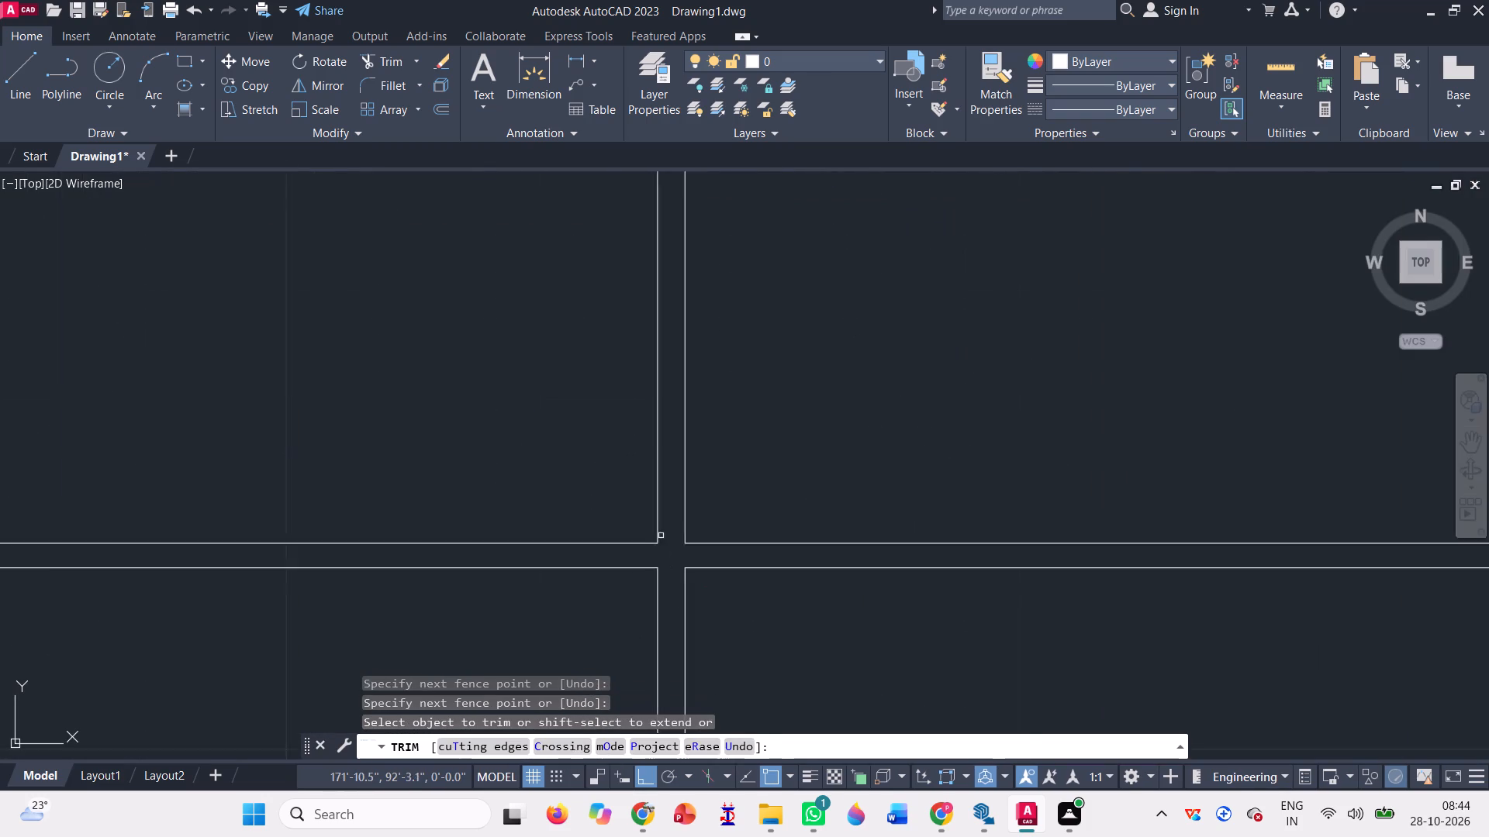
Trim the four line segments inside the mullion crossing of the leftmost elevation's small window on the lowest window storey.
scroll(629, 446, down, 6)
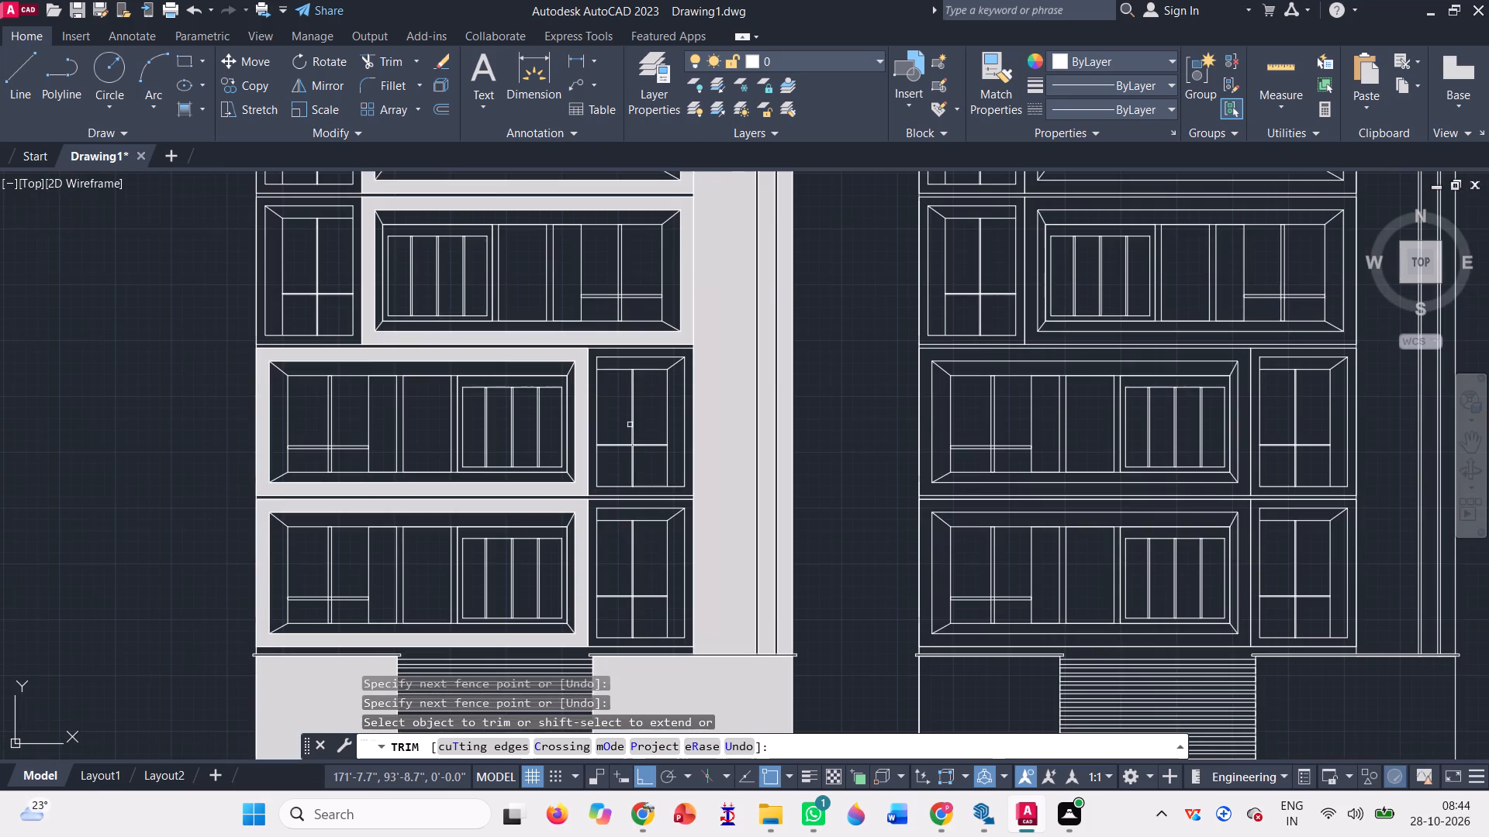
scroll(698, 452, down, 1)
scroll(615, 538, up, 3)
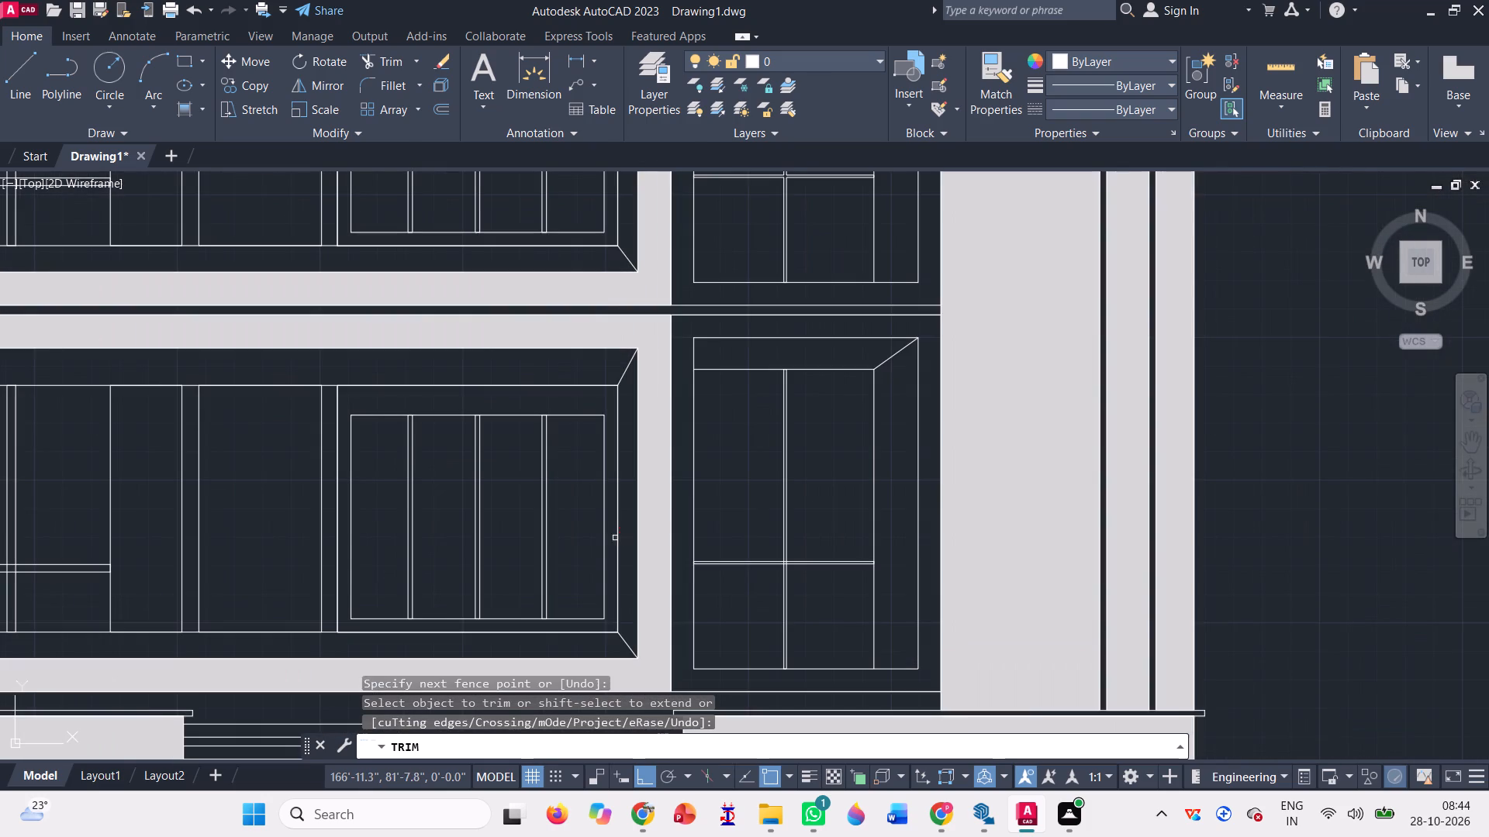
scroll(806, 579, up, 3)
scroll(725, 524, up, 4)
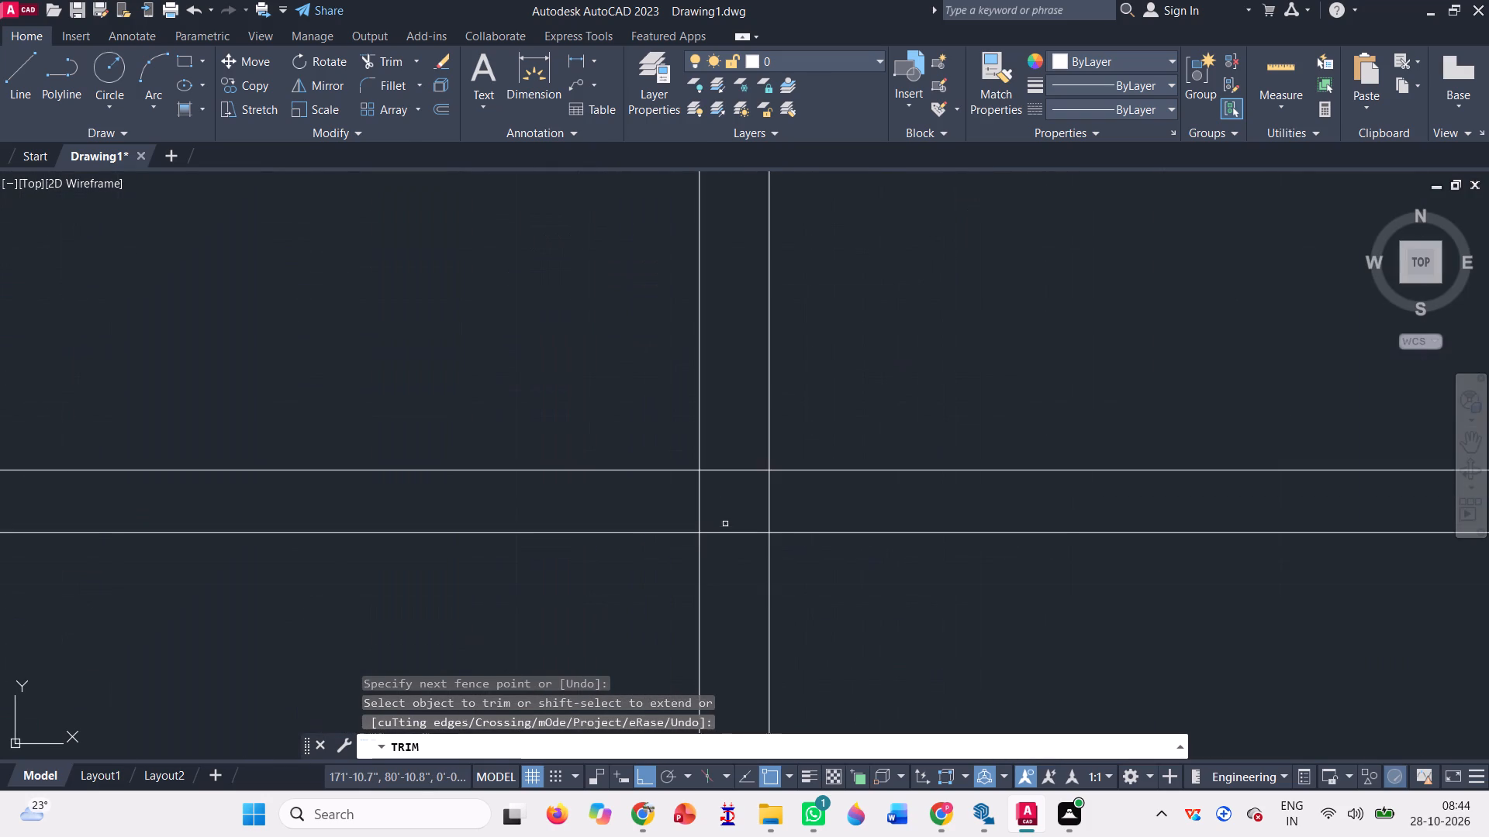
click(734, 455)
click(747, 578)
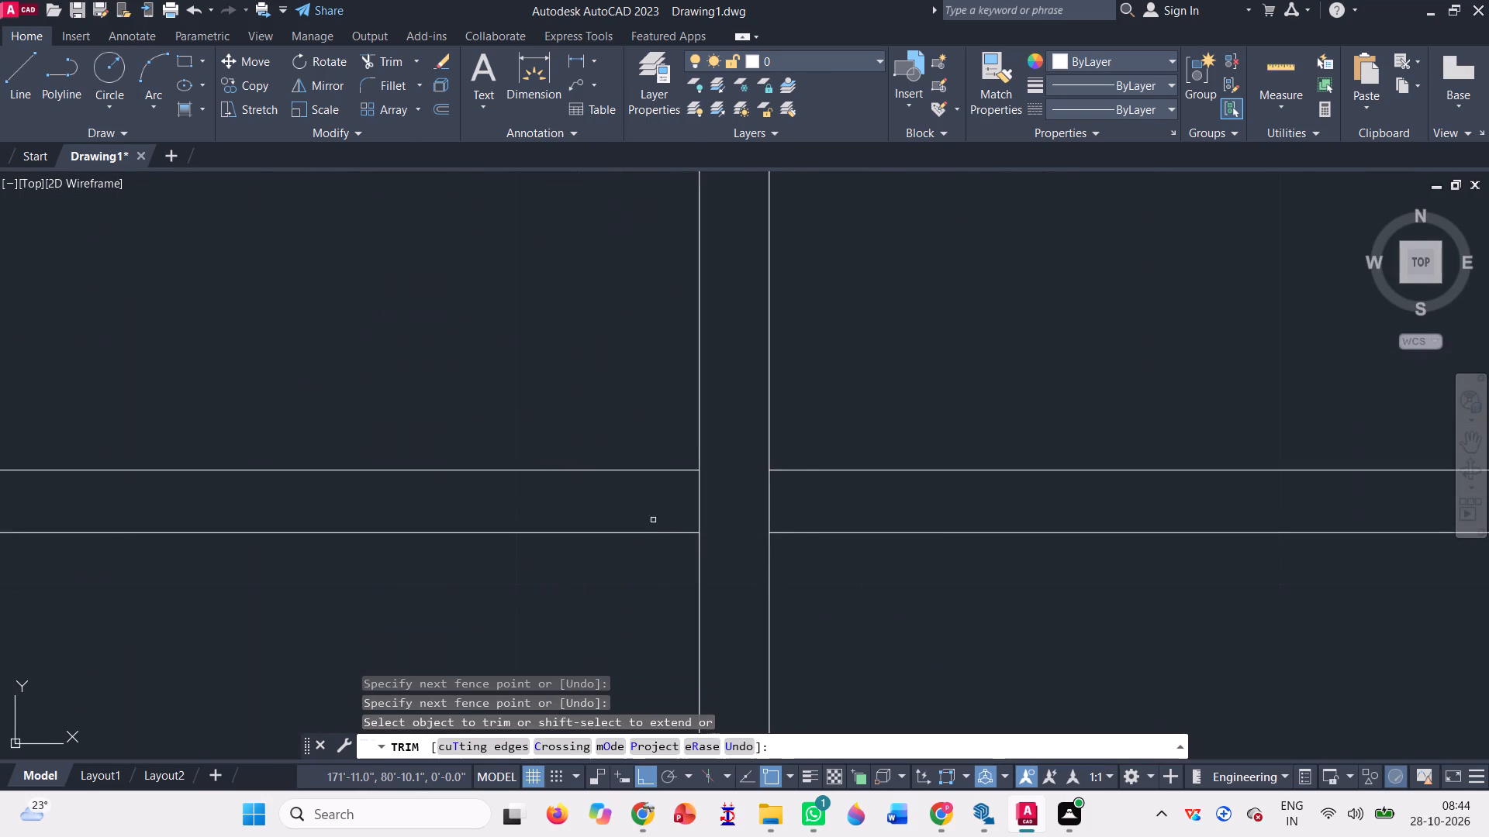
click(653, 520)
click(805, 507)
Trim the three short top-edge segments between the mullion lines of the four-pane window on the leftmost elevation's lowest window storey.
scroll(631, 518, down, 3)
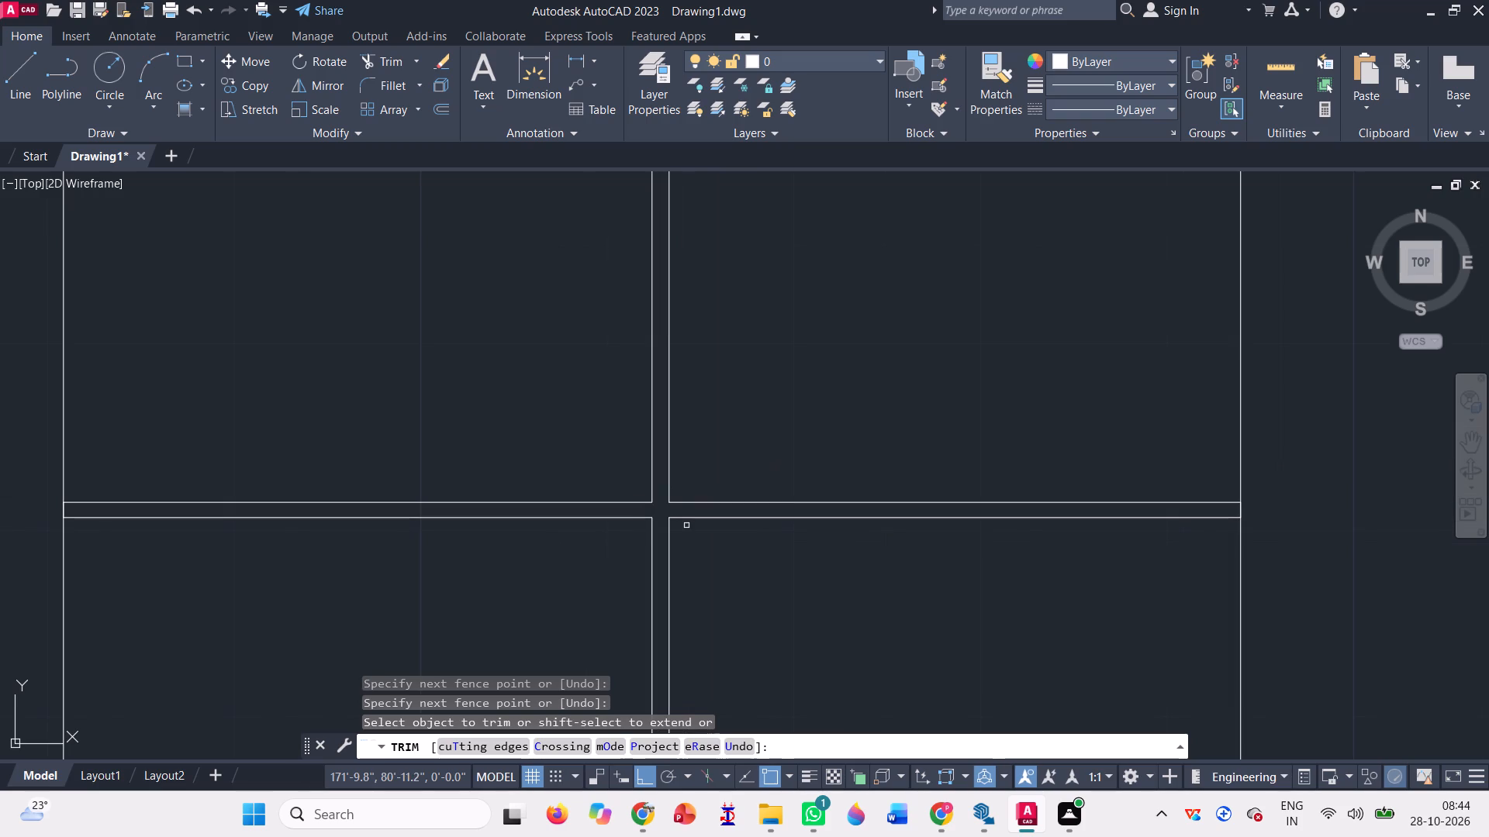
scroll(736, 559, down, 1)
scroll(830, 560, down, 3)
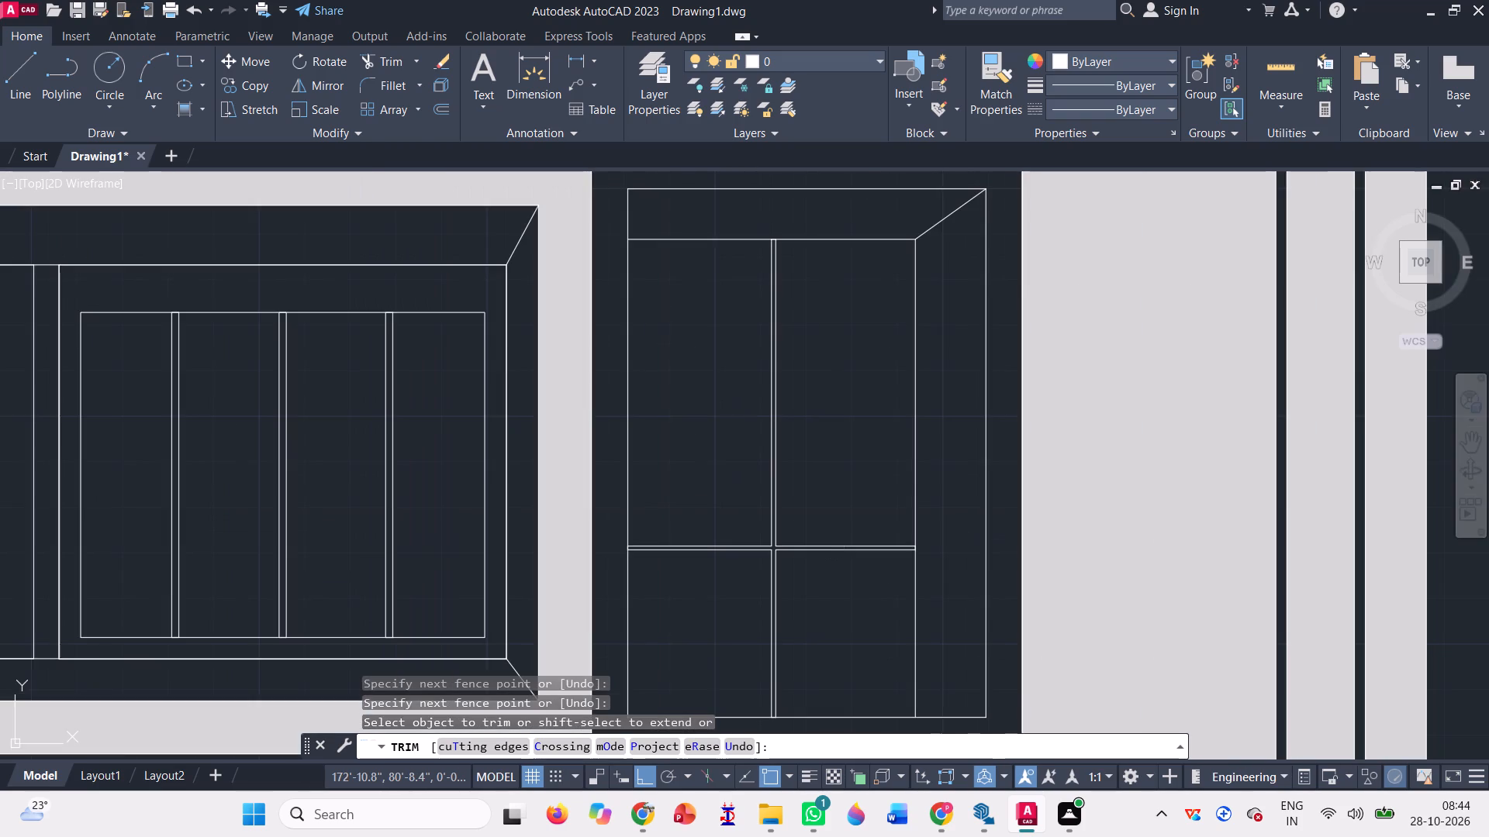
scroll(838, 536, down, 2)
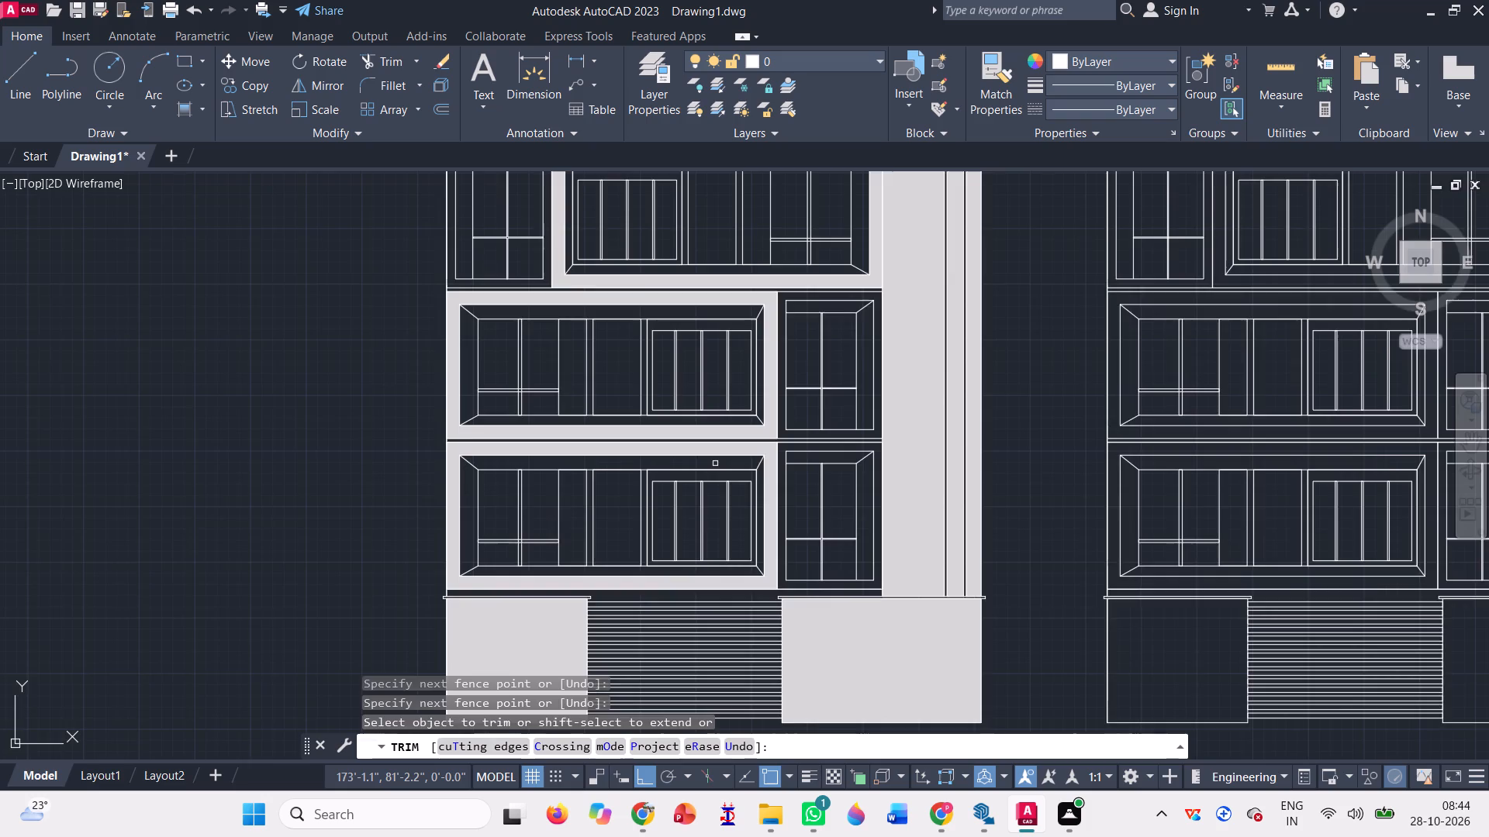
scroll(715, 463, up, 1)
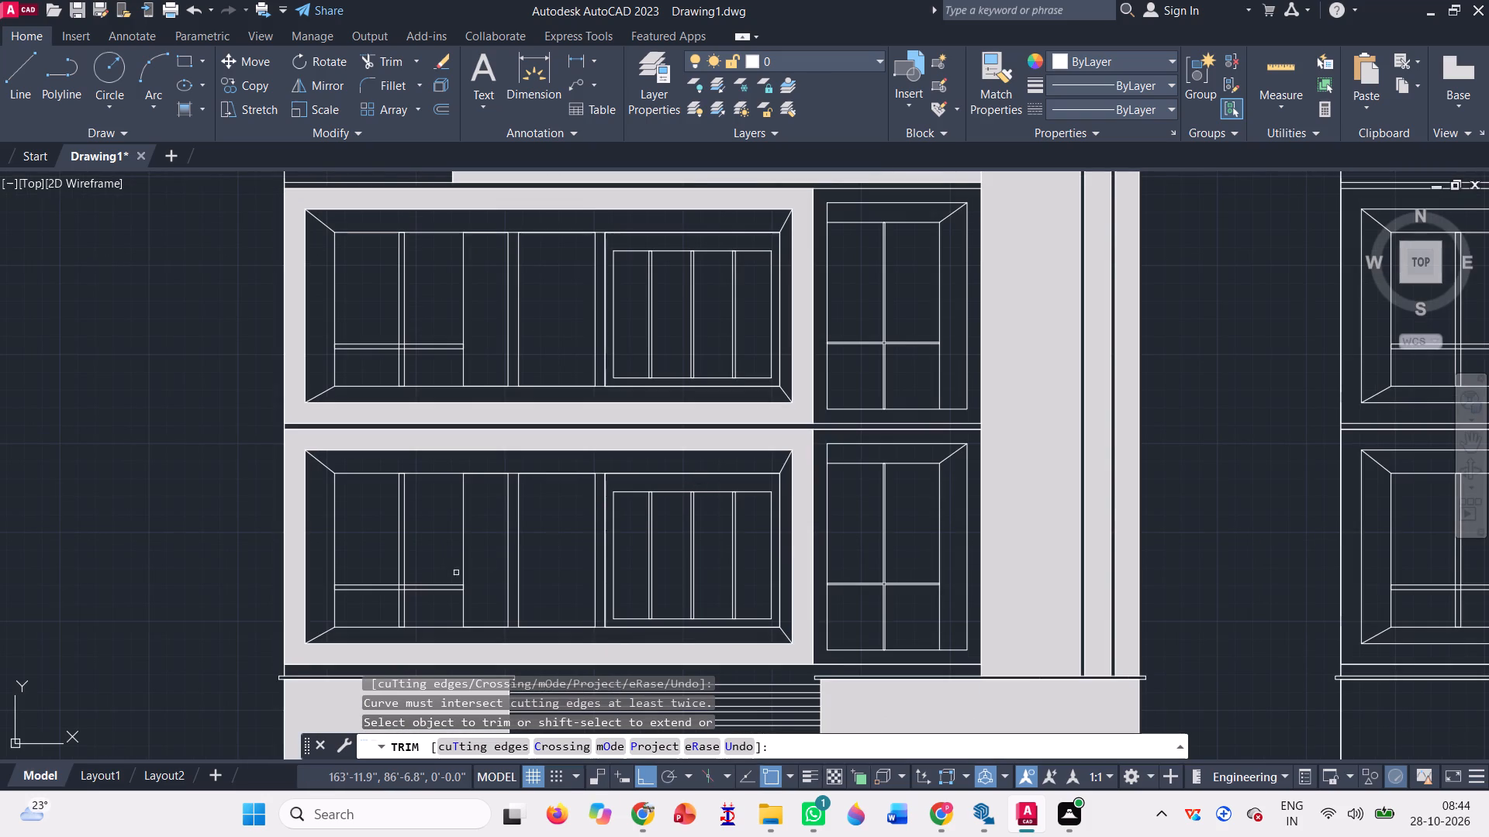
scroll(705, 467, up, 3)
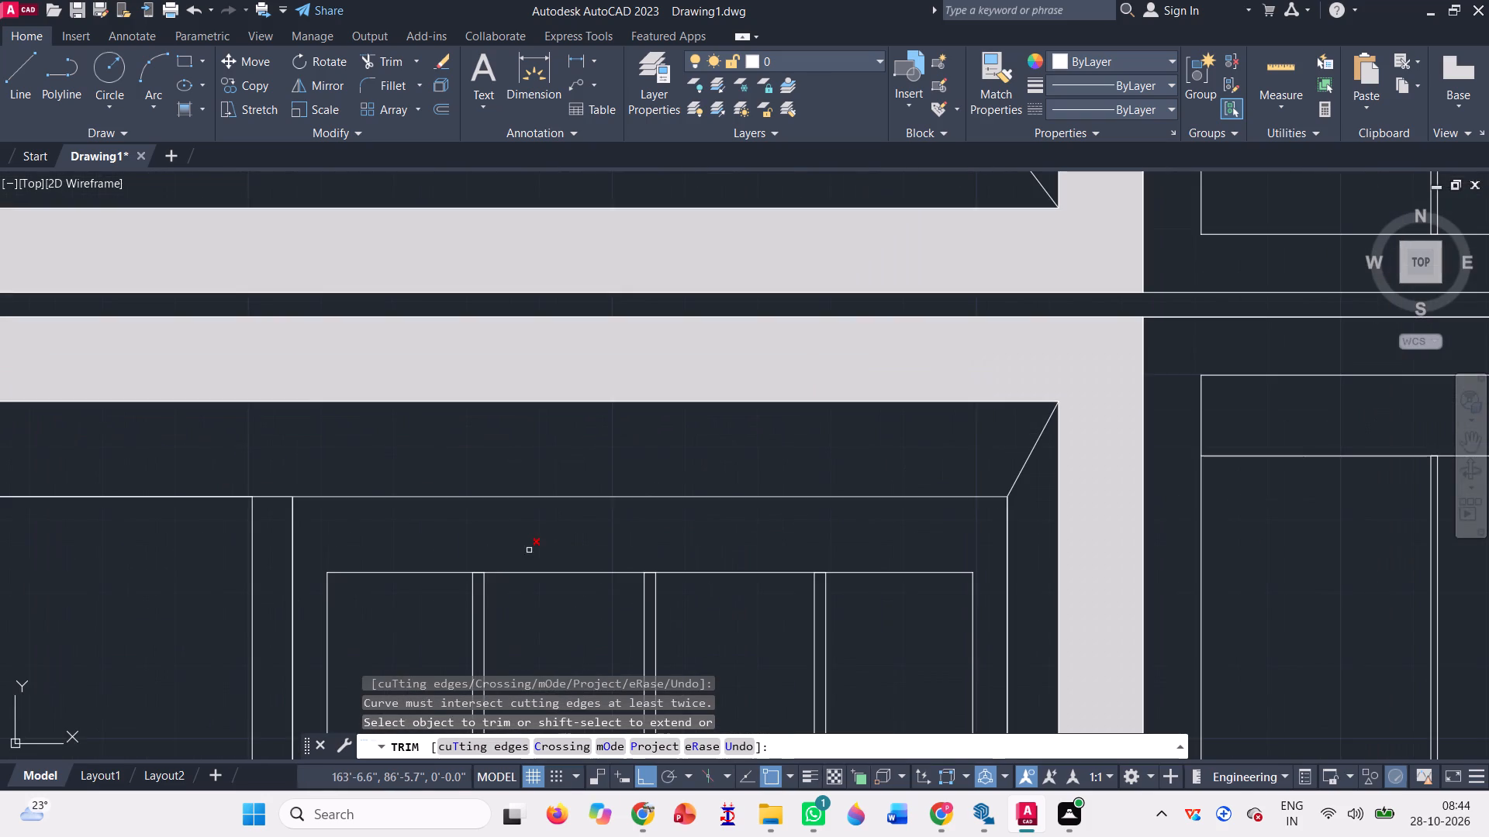
scroll(499, 567, up, 3)
click(406, 587)
click(404, 588)
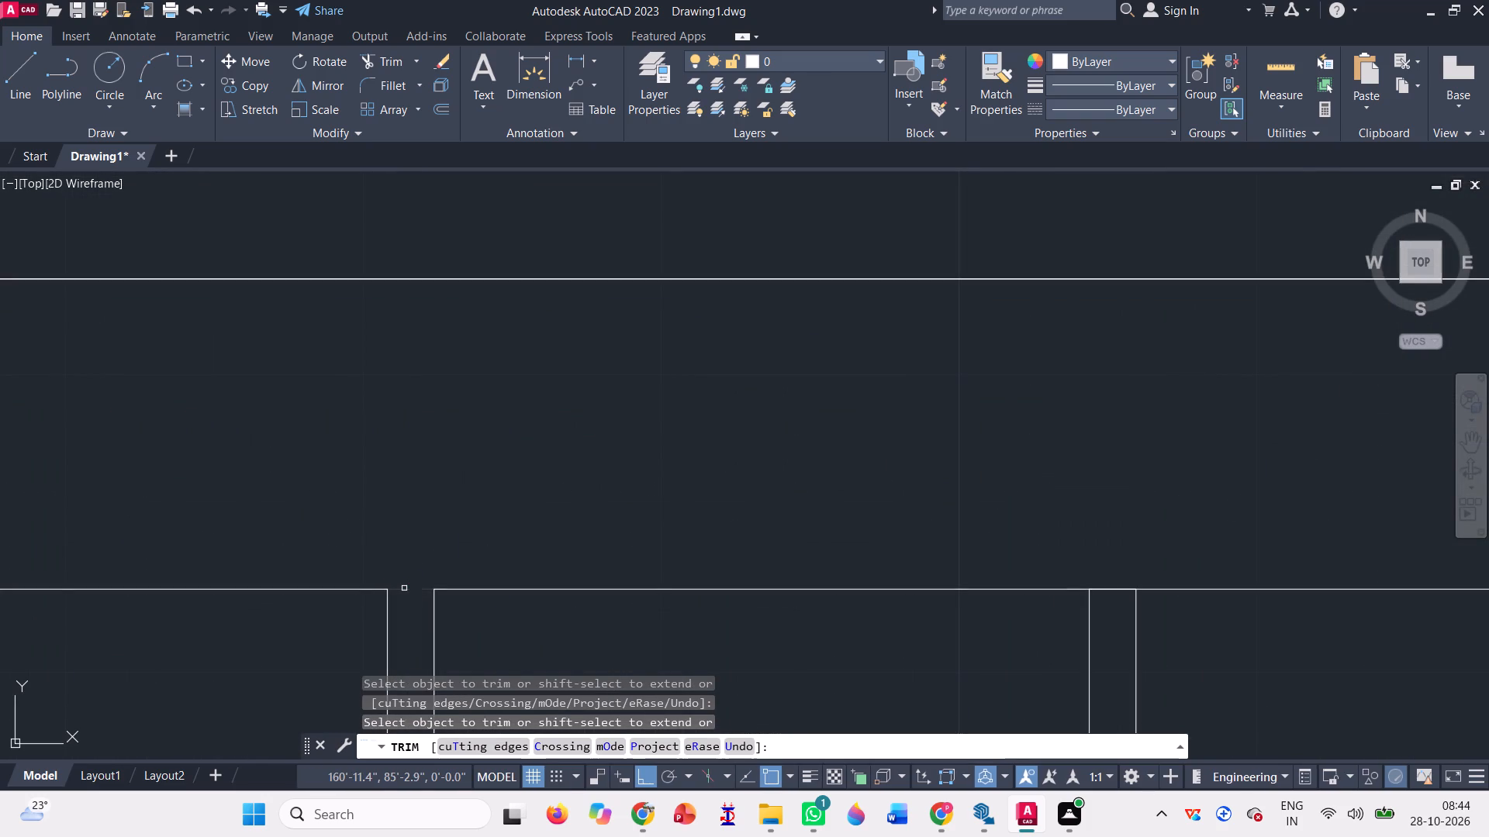
triple_click(1115, 589)
scroll(478, 534, down, 2)
scroll(399, 504, down, 1)
scroll(824, 528, up, 1)
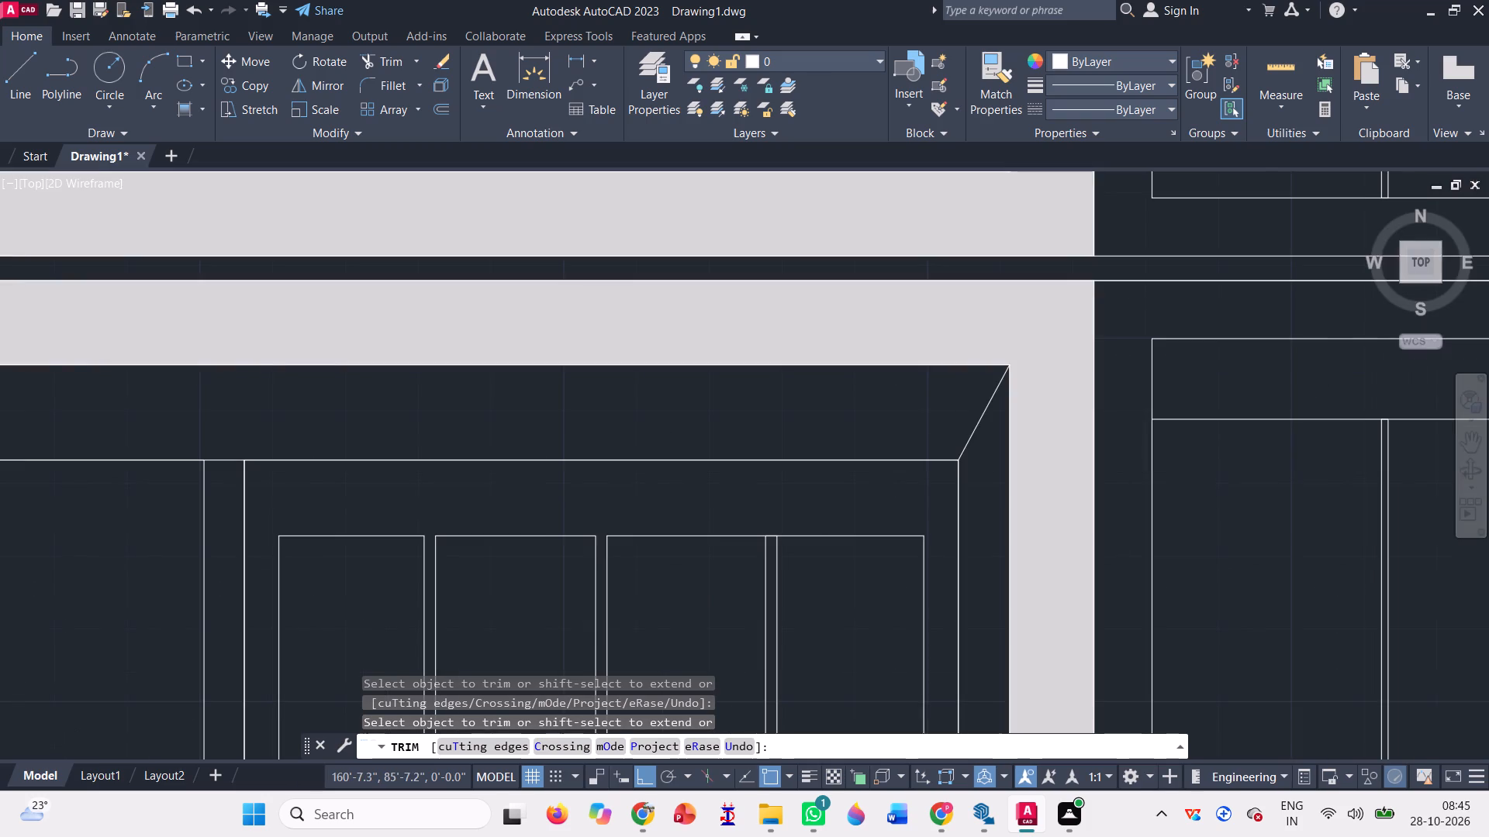
scroll(824, 526, up, 2)
click(615, 567)
click(612, 580)
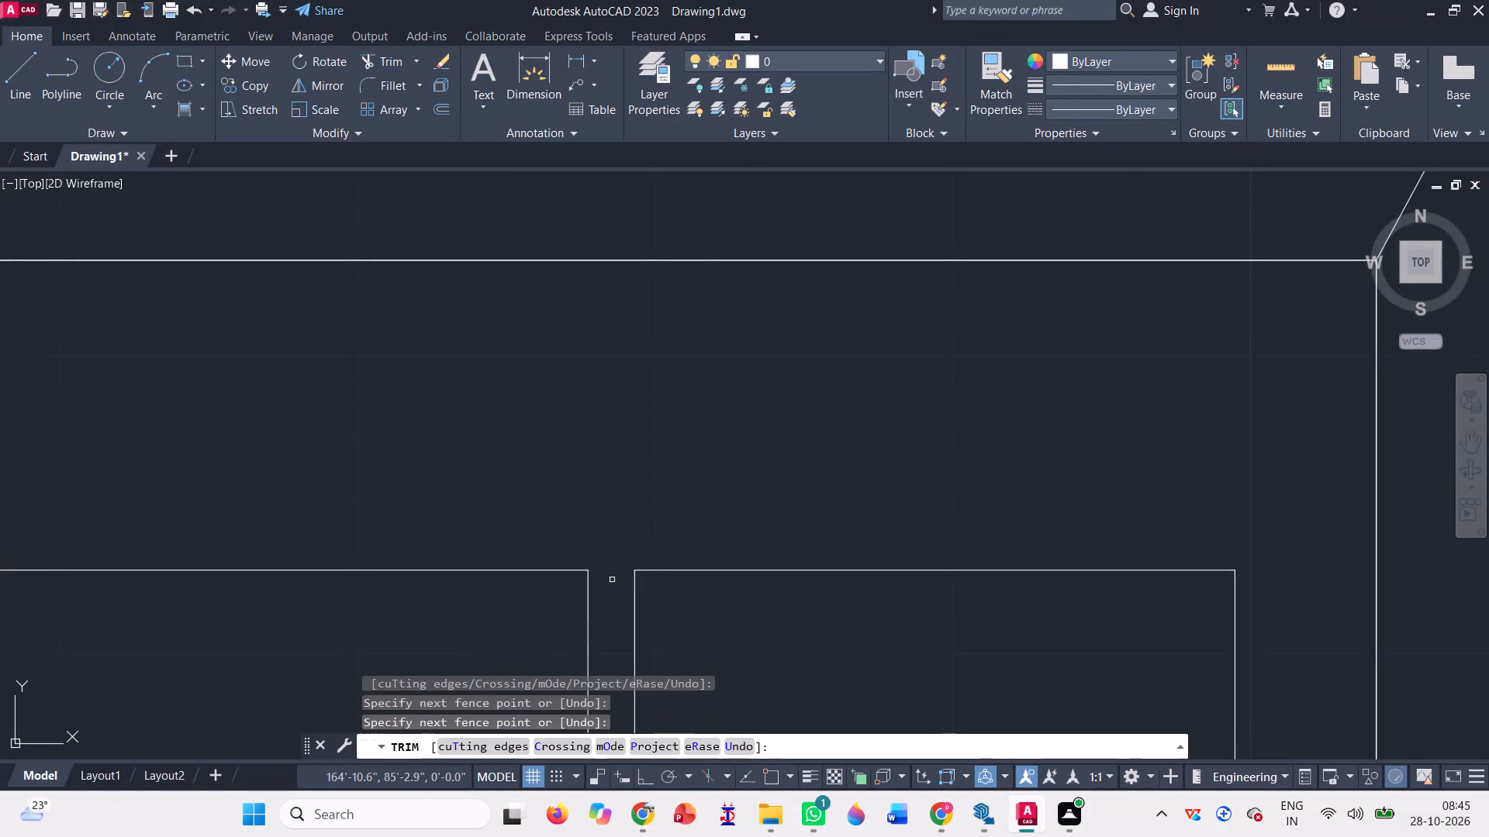
Trim the three short bottom-edge segments between the mullion lines of that same four-pane window.
scroll(609, 550, down, 5)
scroll(616, 487, down, 1)
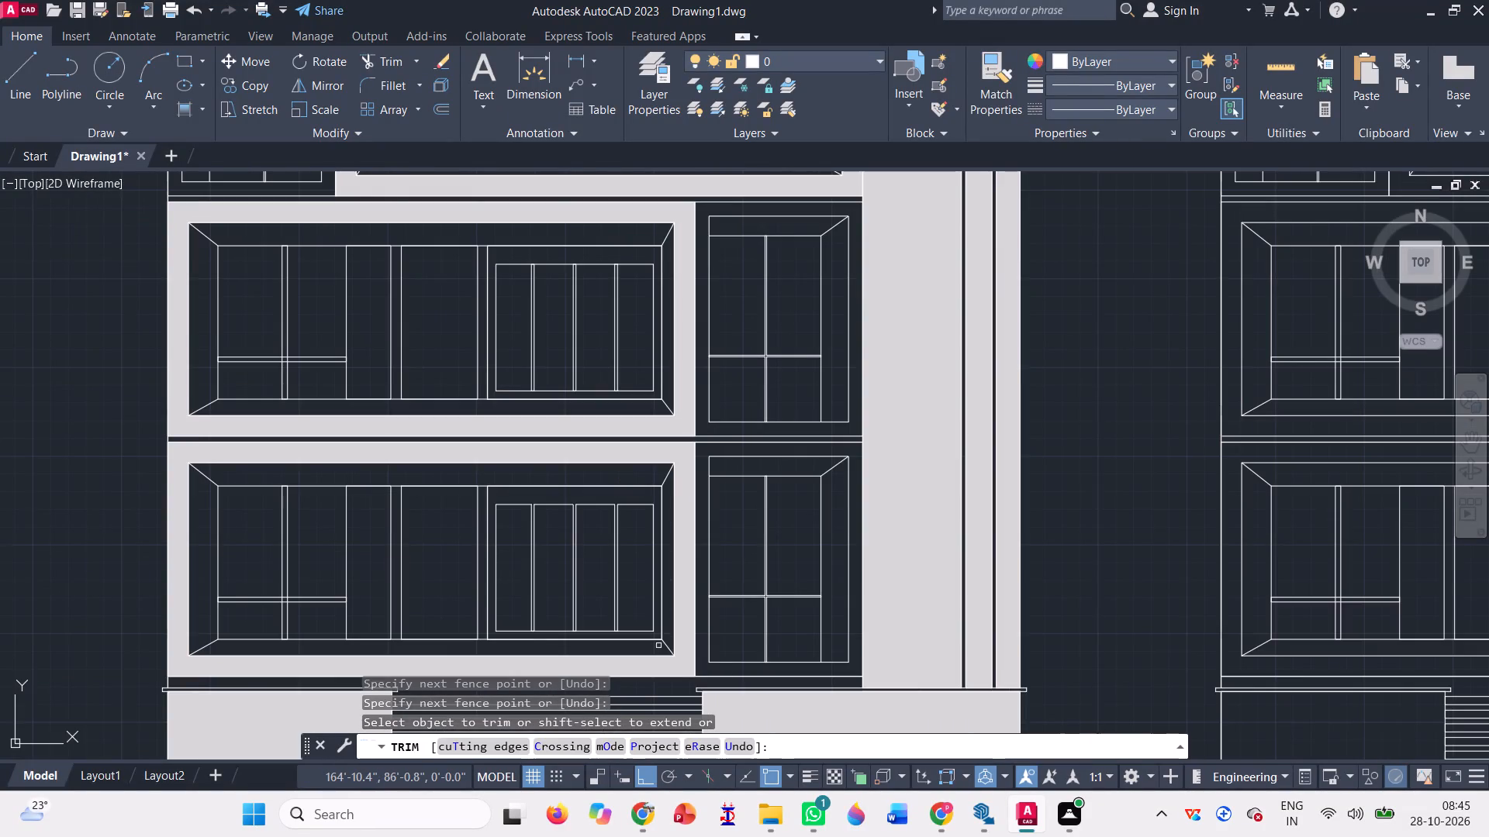
scroll(634, 629, up, 4)
scroll(506, 651, up, 3)
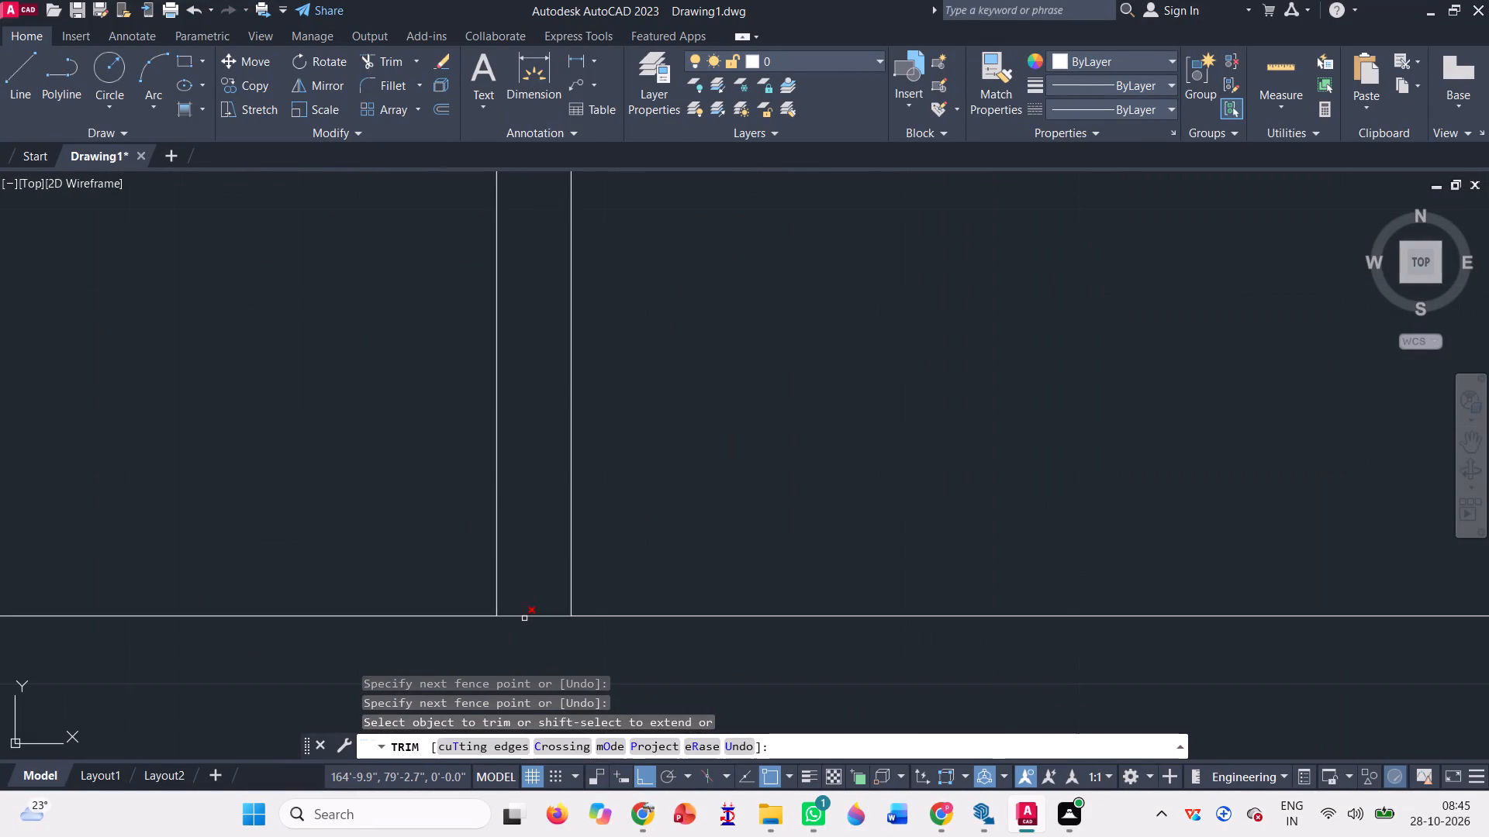
click(524, 618)
click(531, 611)
click(541, 615)
click(541, 615)
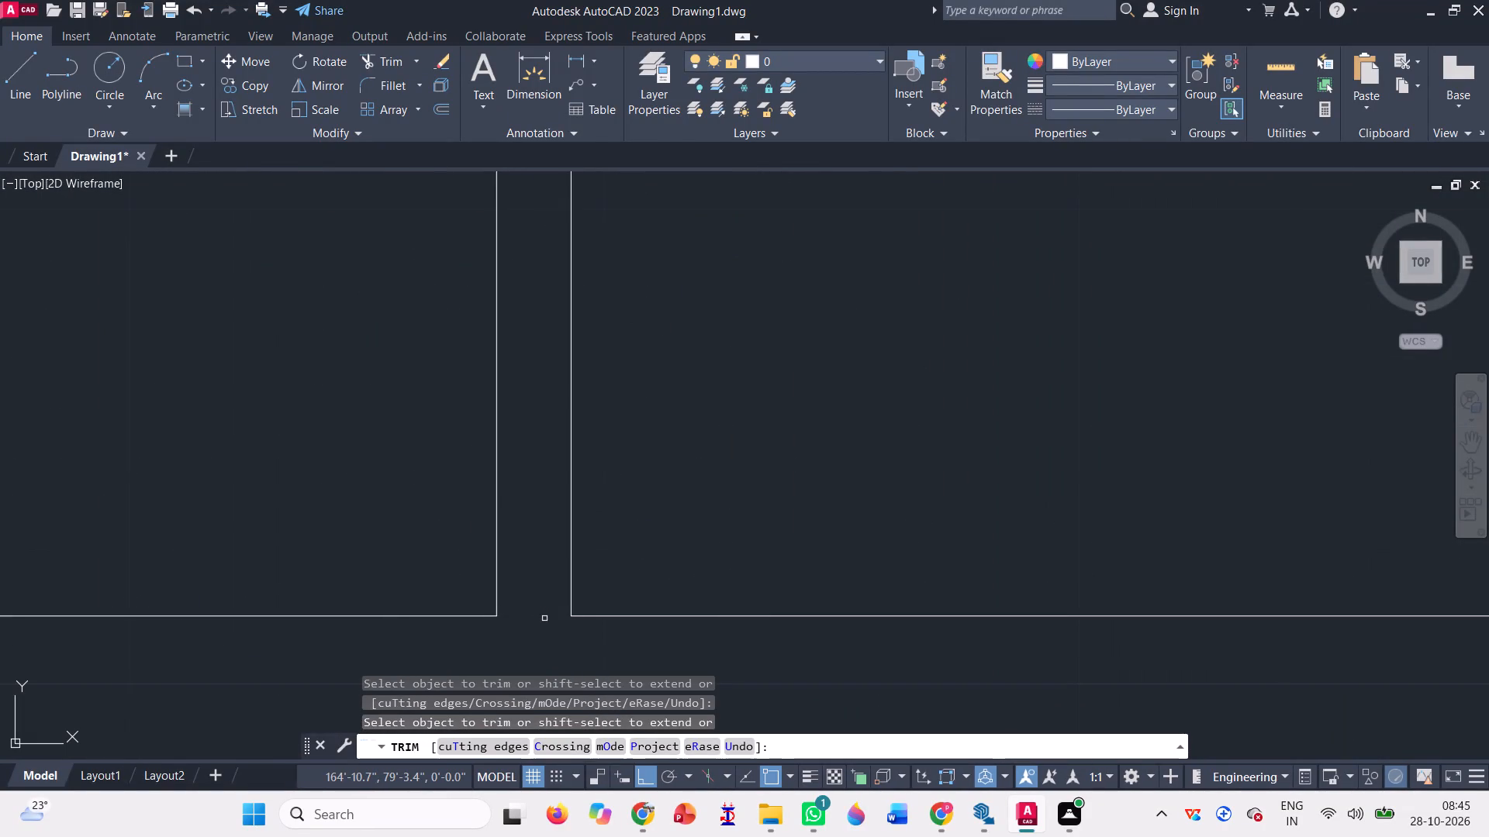
scroll(653, 563, down, 2)
scroll(218, 611, up, 2)
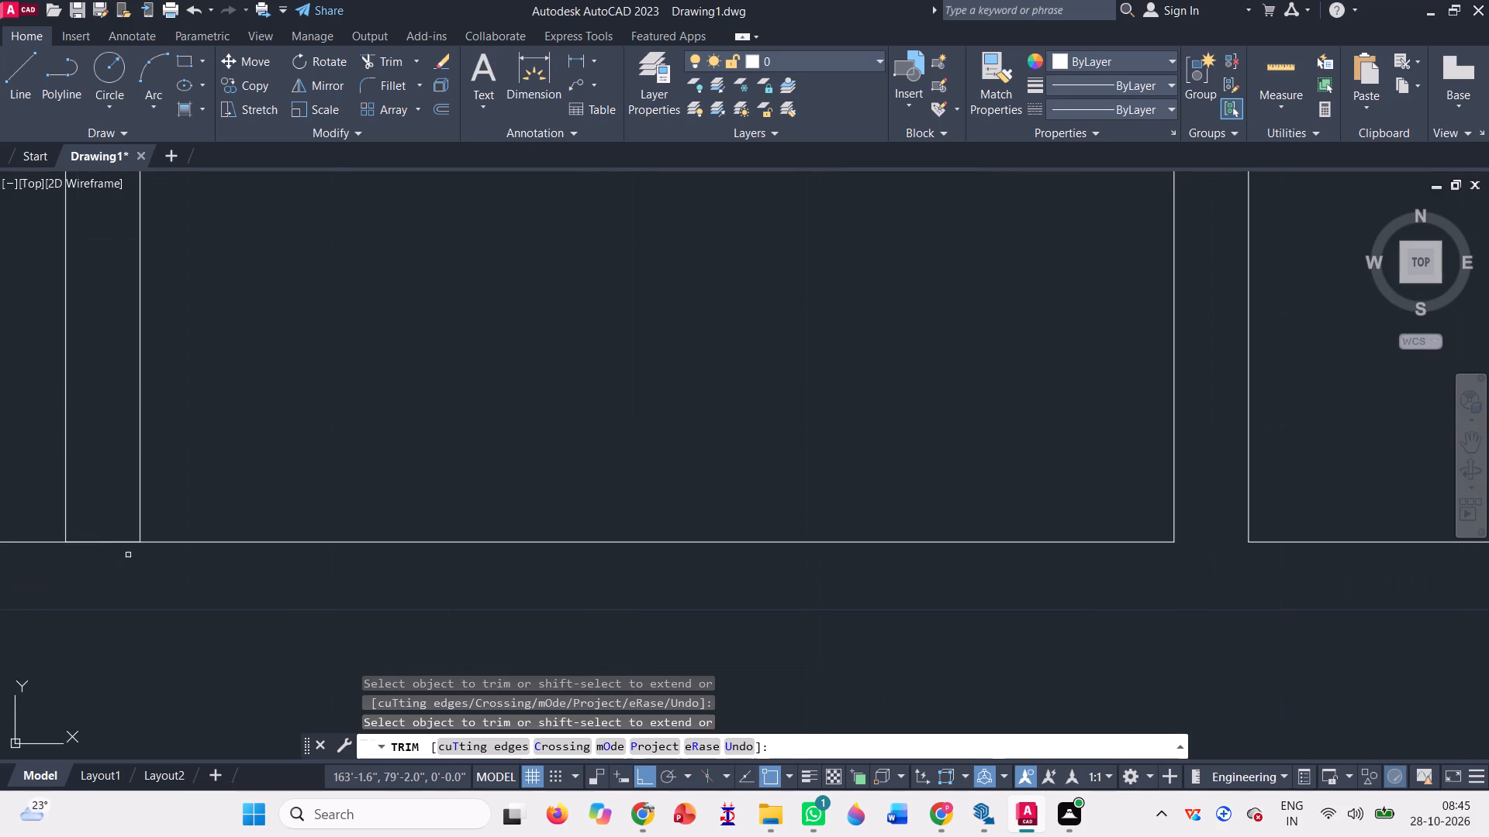
click(99, 536)
click(105, 549)
scroll(704, 544, down, 3)
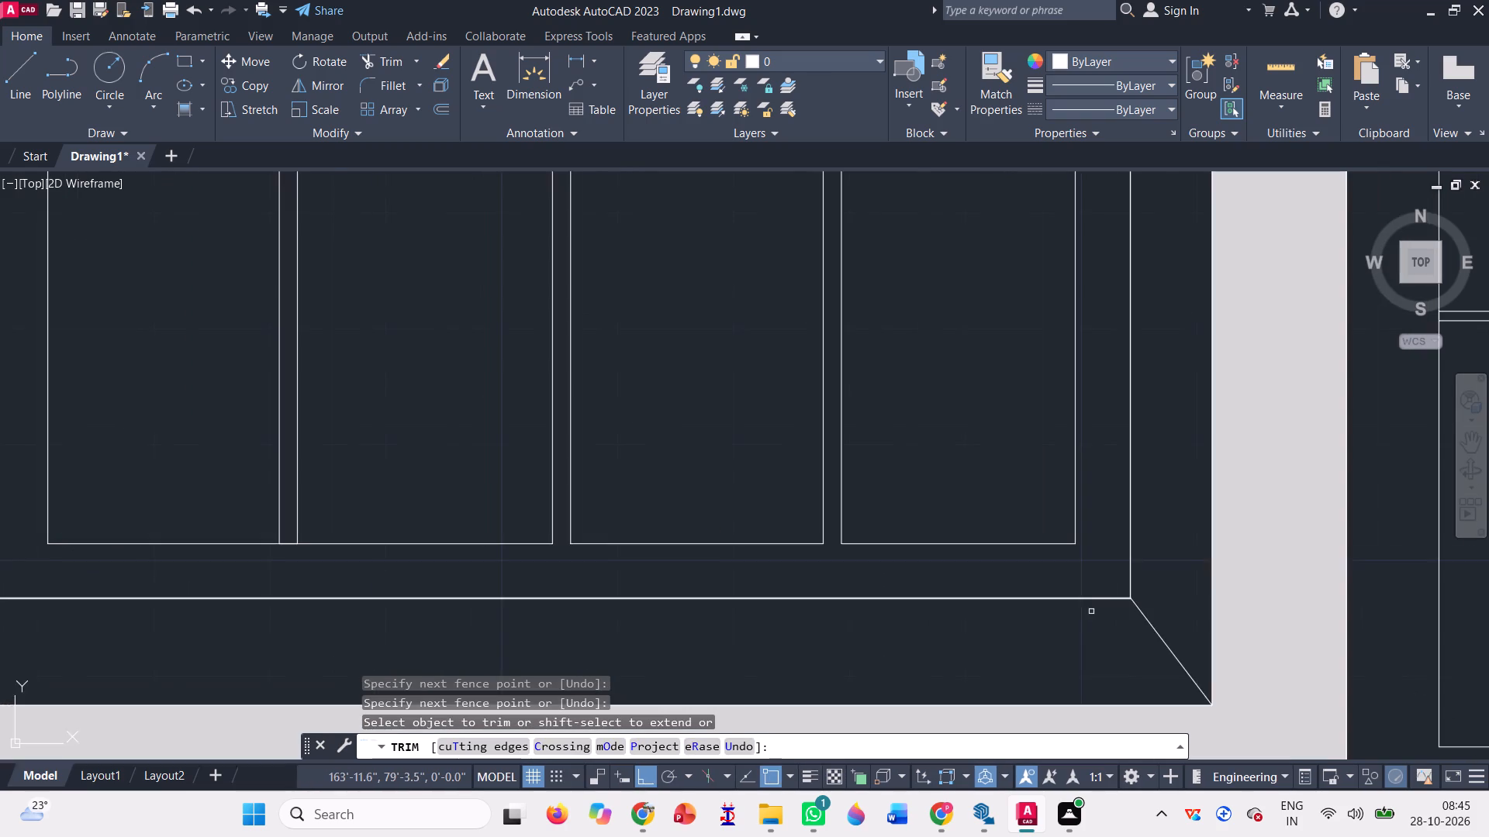
scroll(1091, 611, down, 1)
scroll(611, 557, up, 3)
click(521, 613)
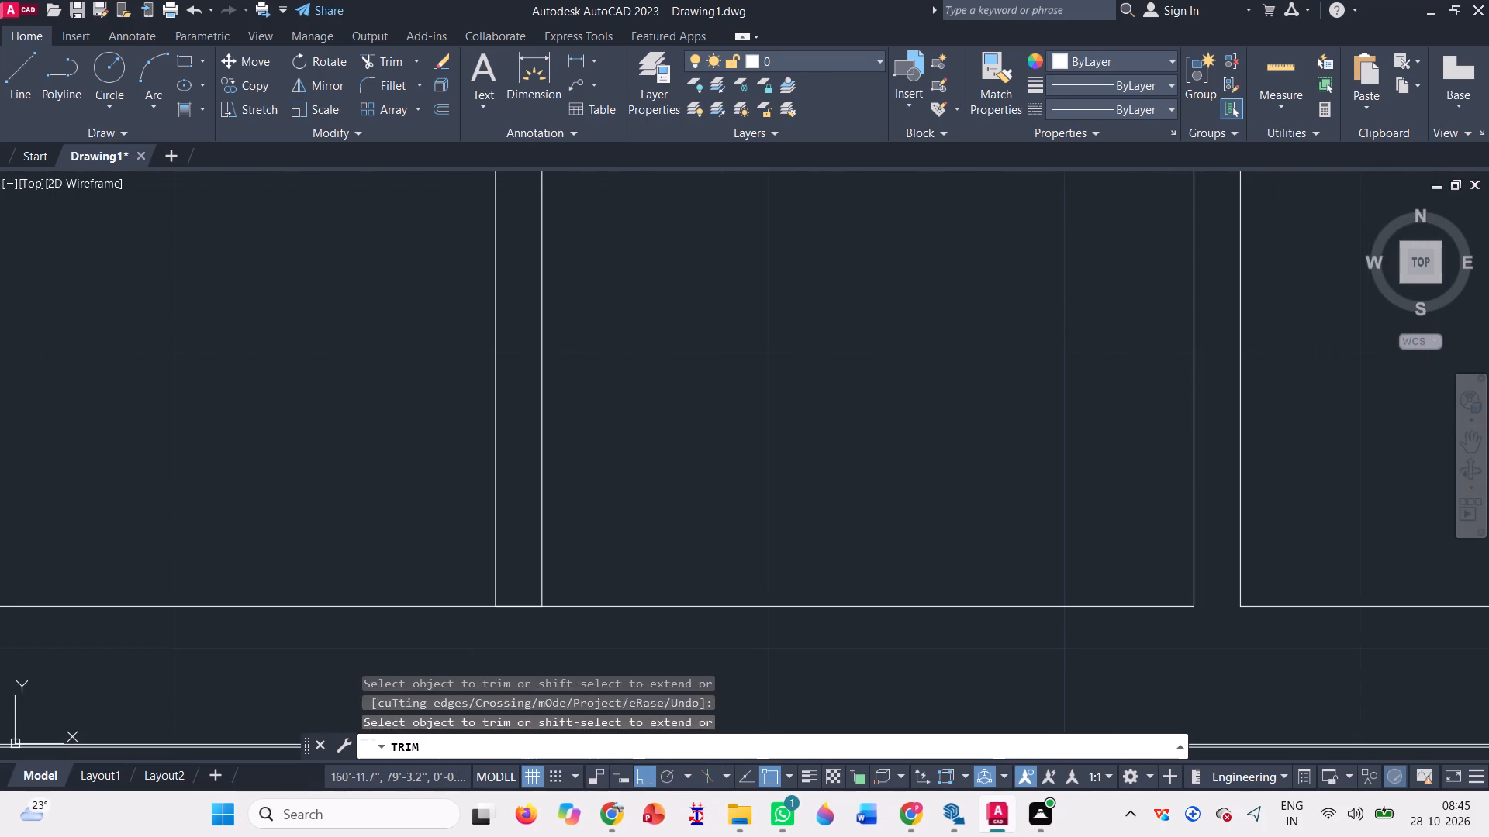
click(523, 591)
Trim the four line segments where the double mullion crosses the double crossbar in the lowest storey's wide window.
scroll(594, 605, down, 5)
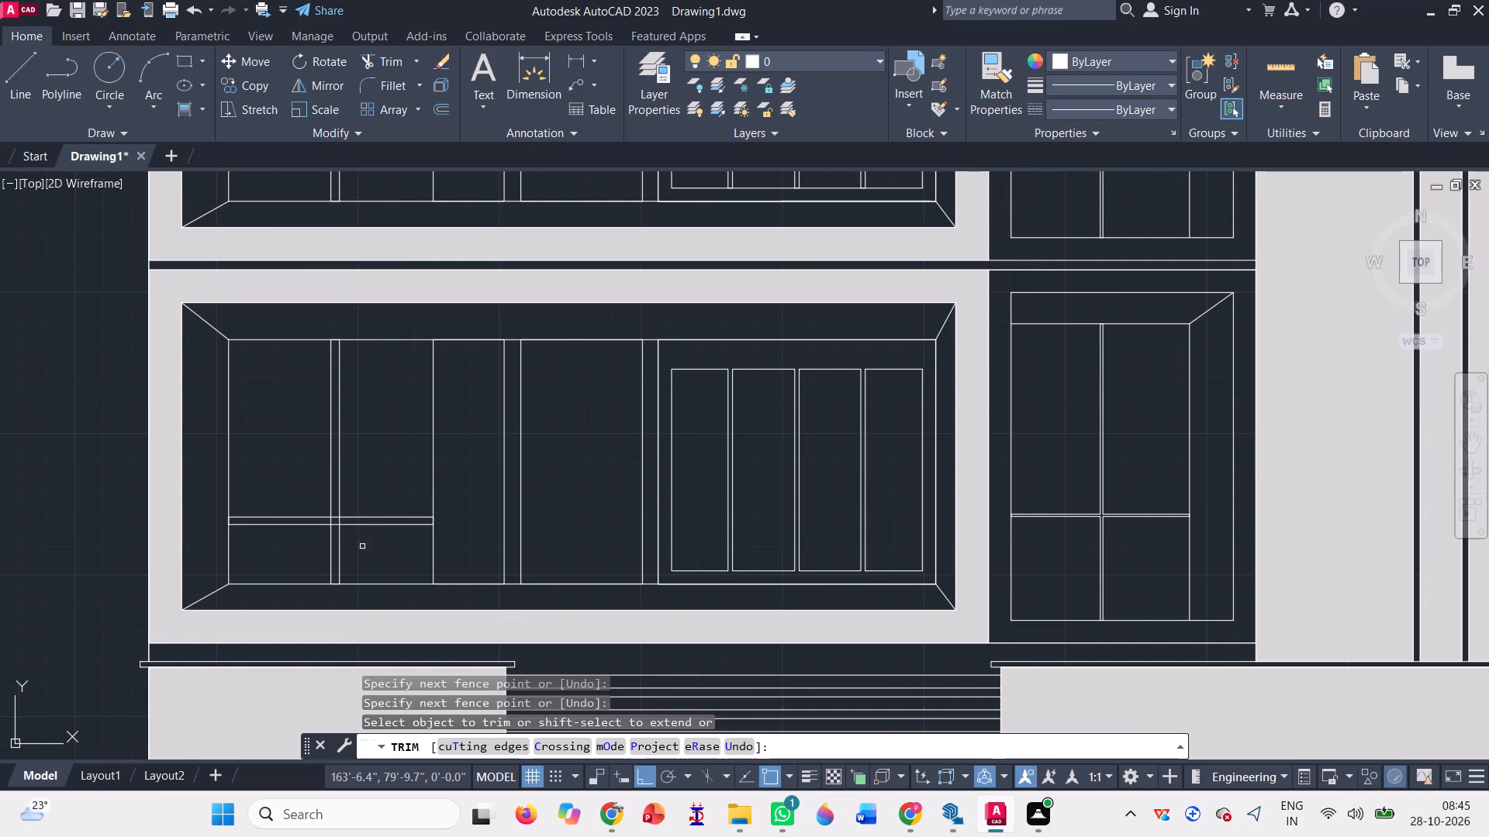
scroll(326, 526, up, 4)
click(333, 499)
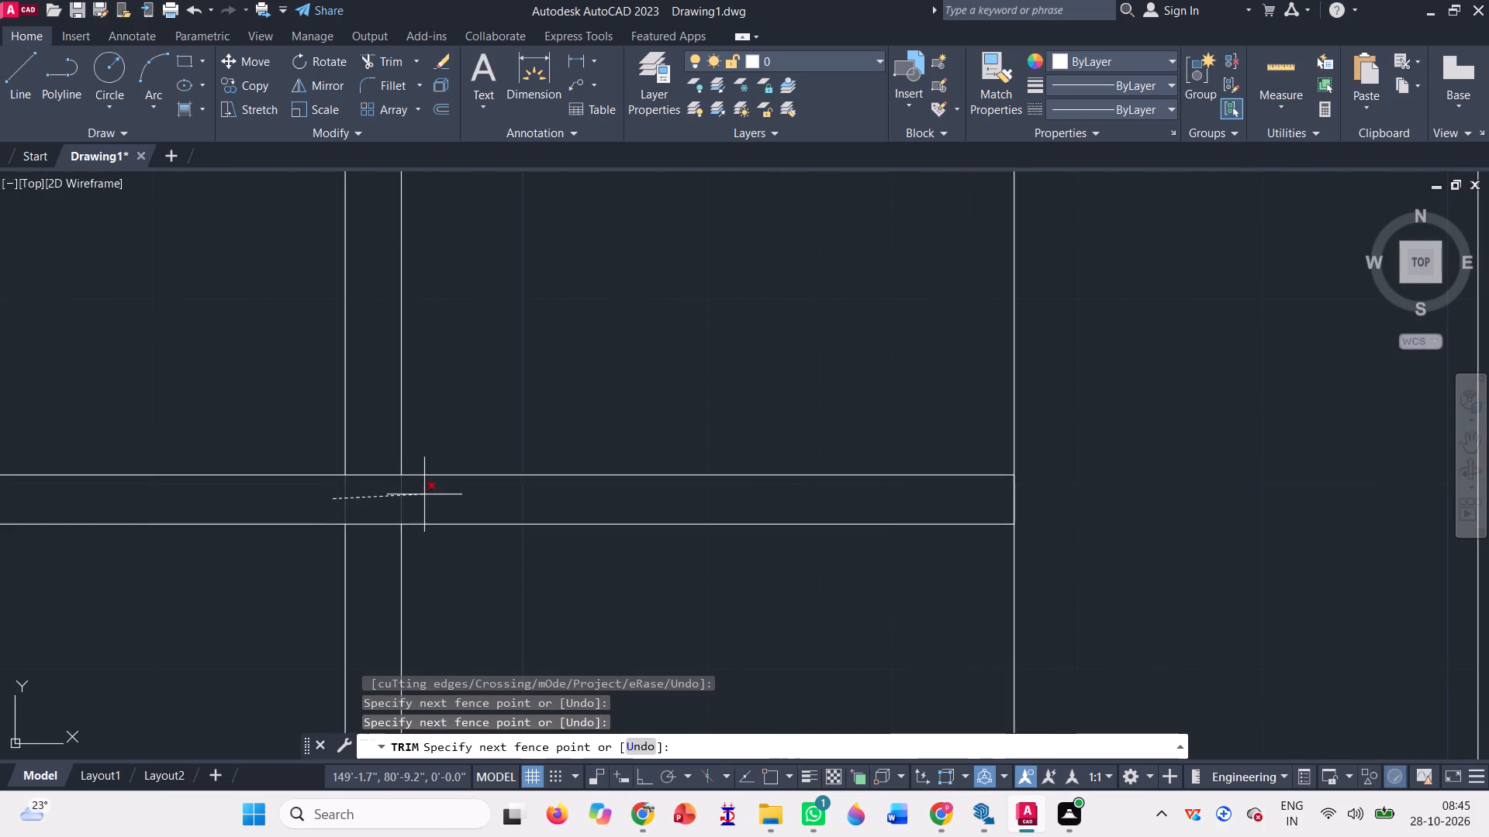
click(424, 494)
click(370, 461)
click(379, 566)
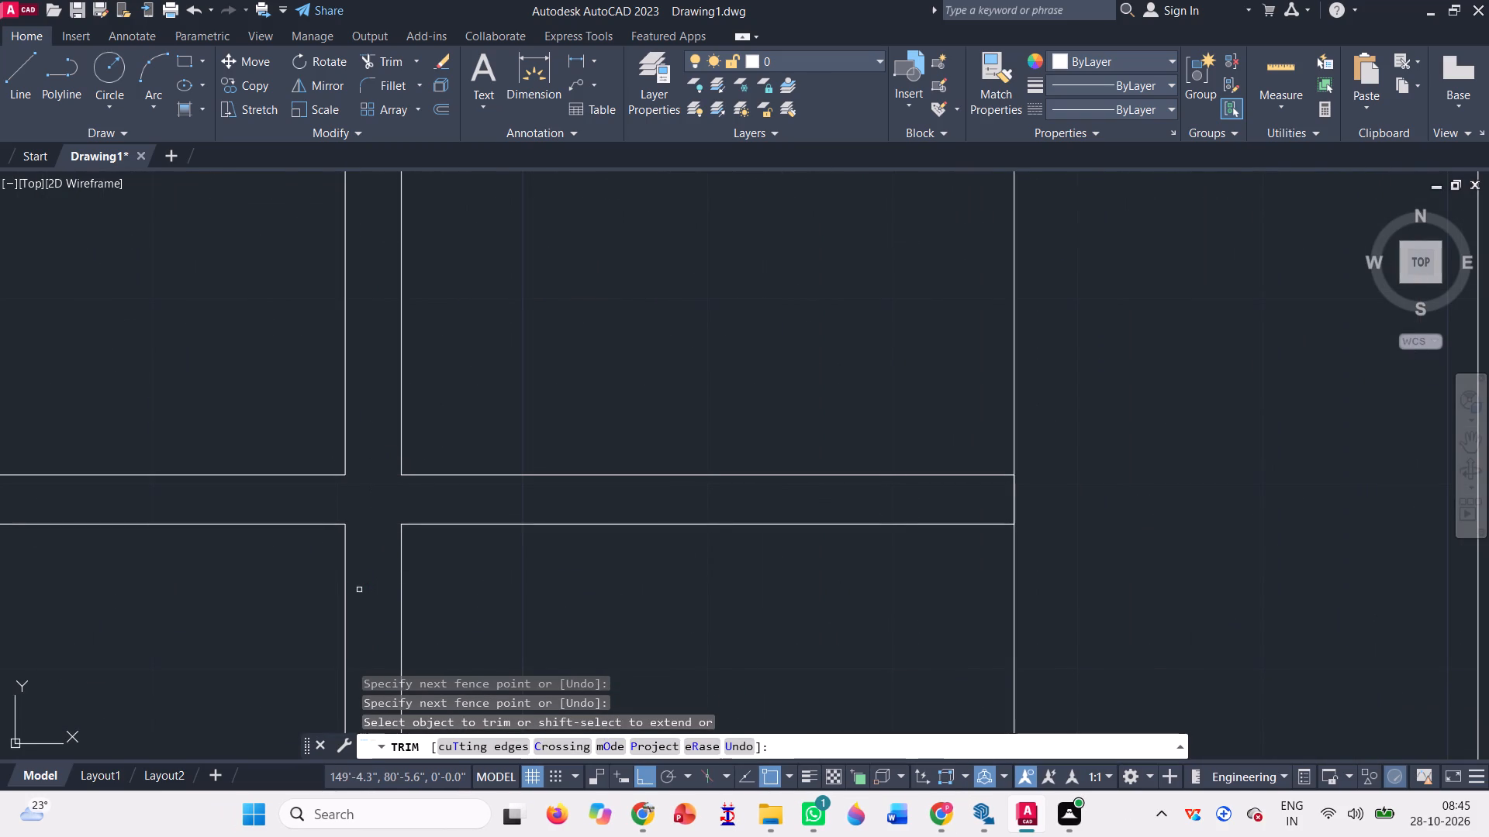
Trim the three short top-edge segments between the mullion lines of the four-pane window one storey above the lowest.
scroll(362, 589, down, 4)
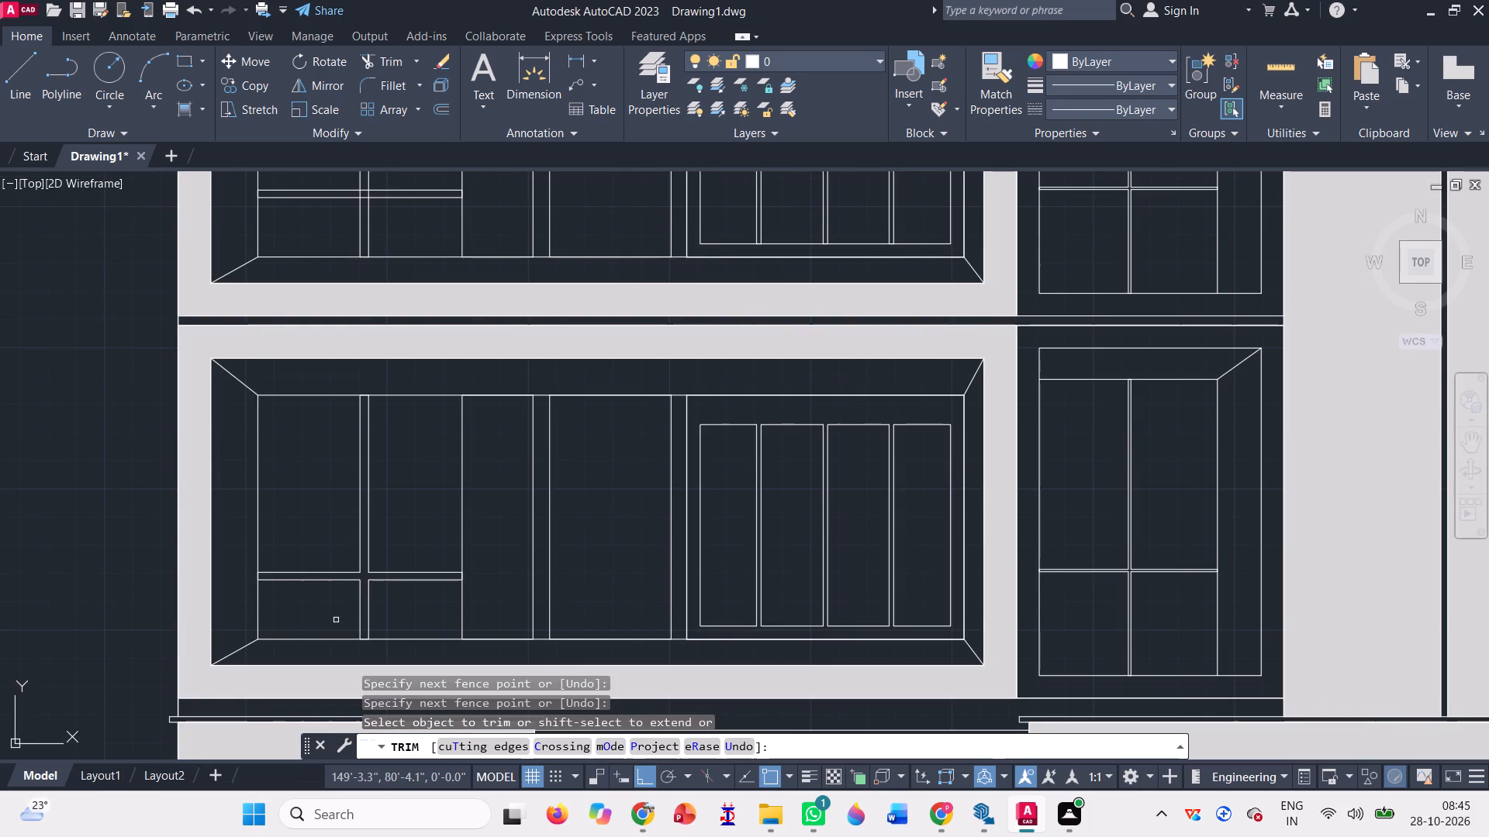
scroll(335, 621, down, 1)
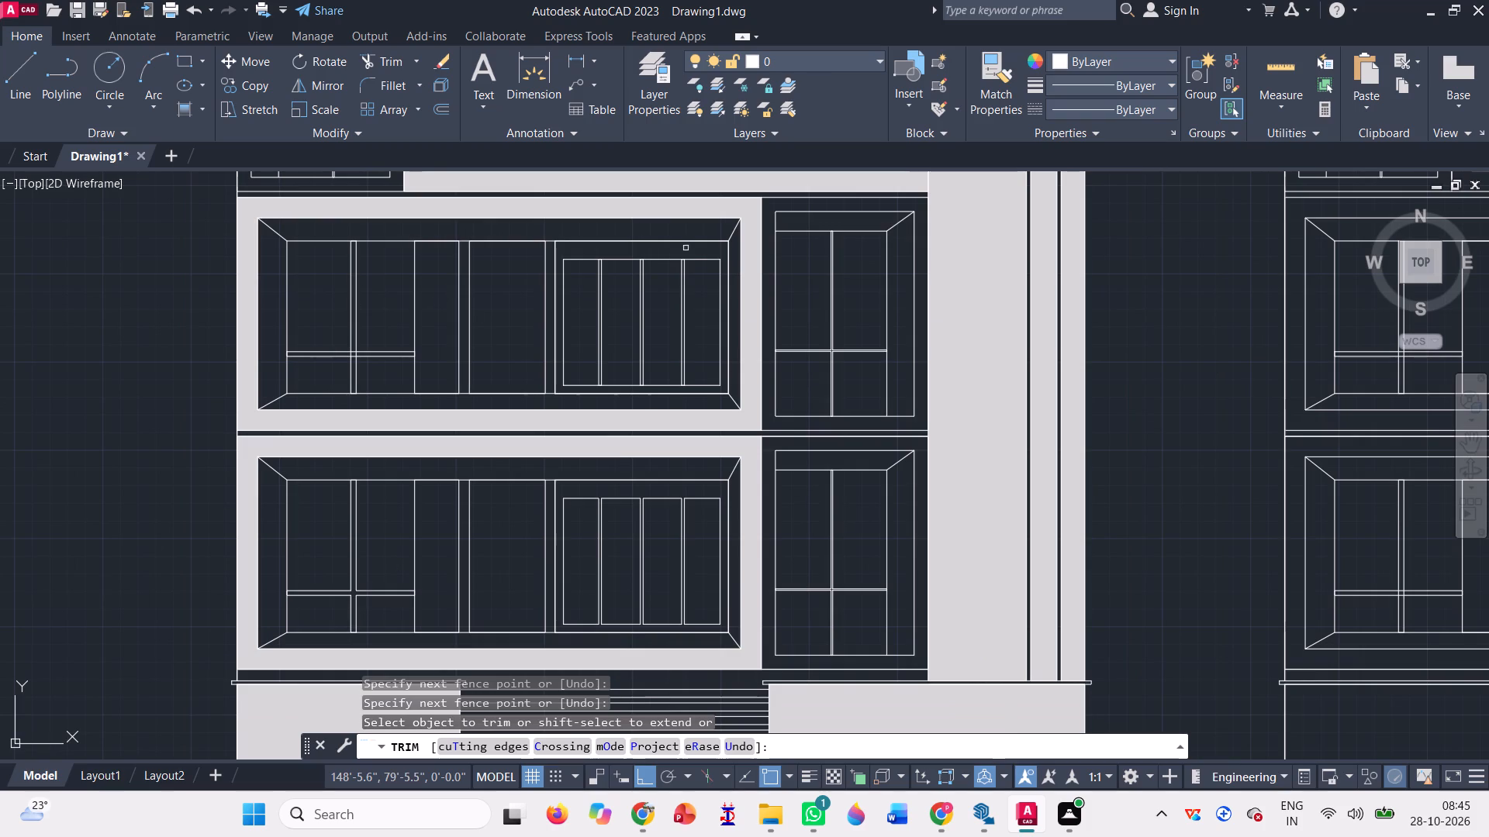
scroll(685, 239, up, 3)
scroll(675, 322, up, 3)
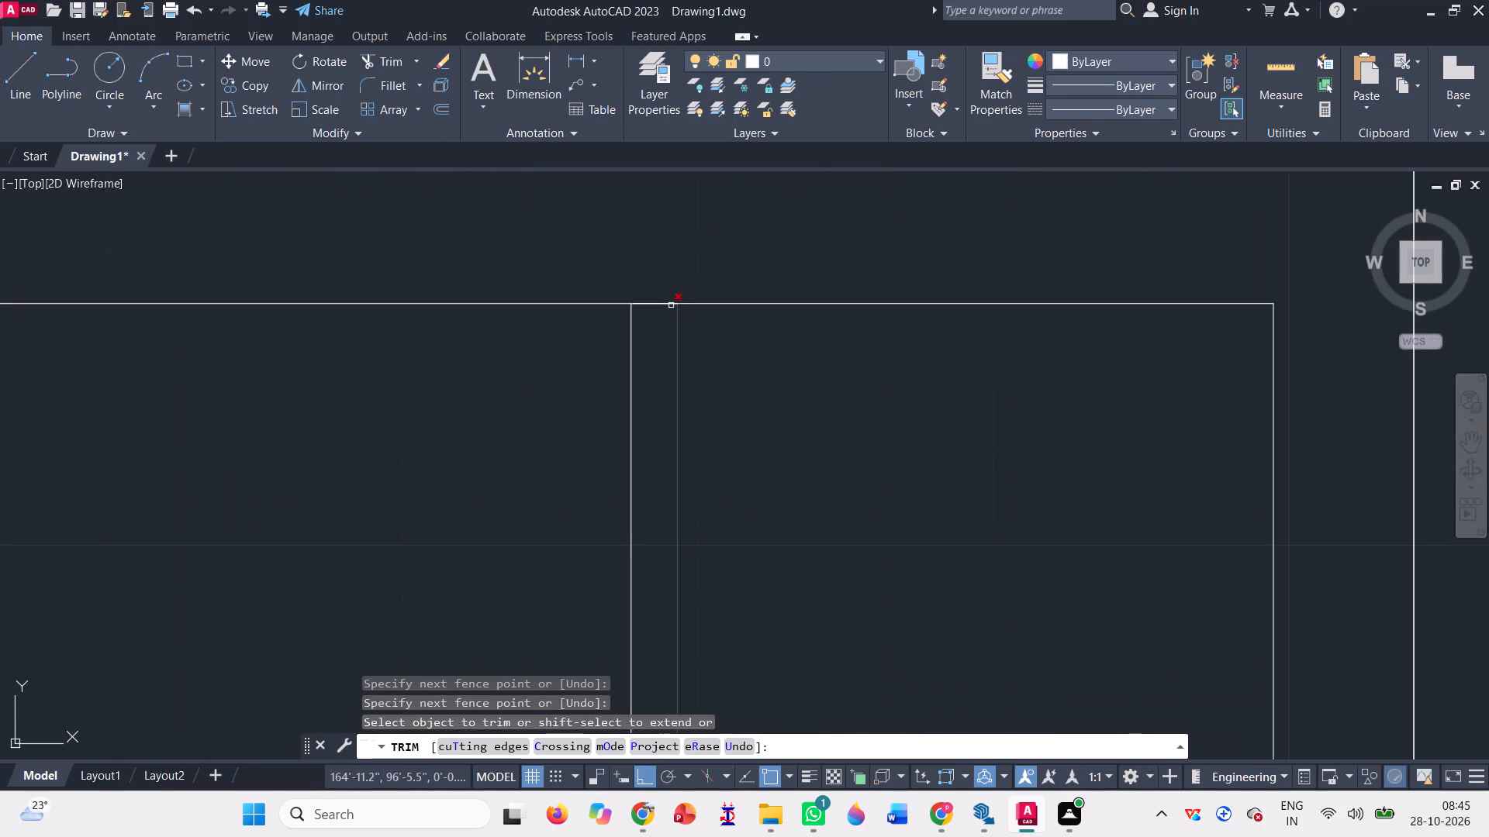
click(667, 301)
click(666, 305)
scroll(709, 300, down, 3)
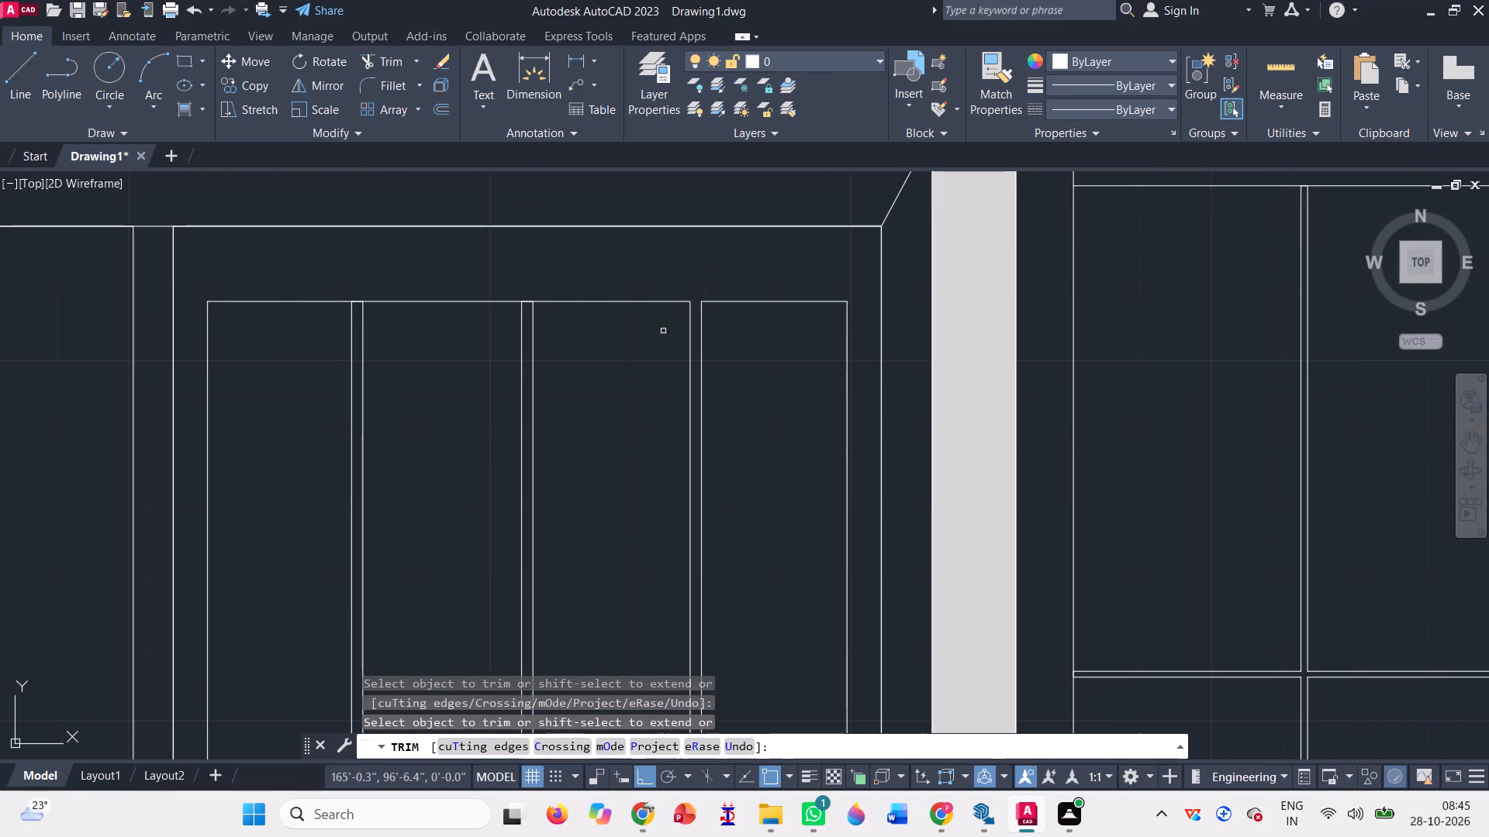
click(357, 301)
click(357, 301)
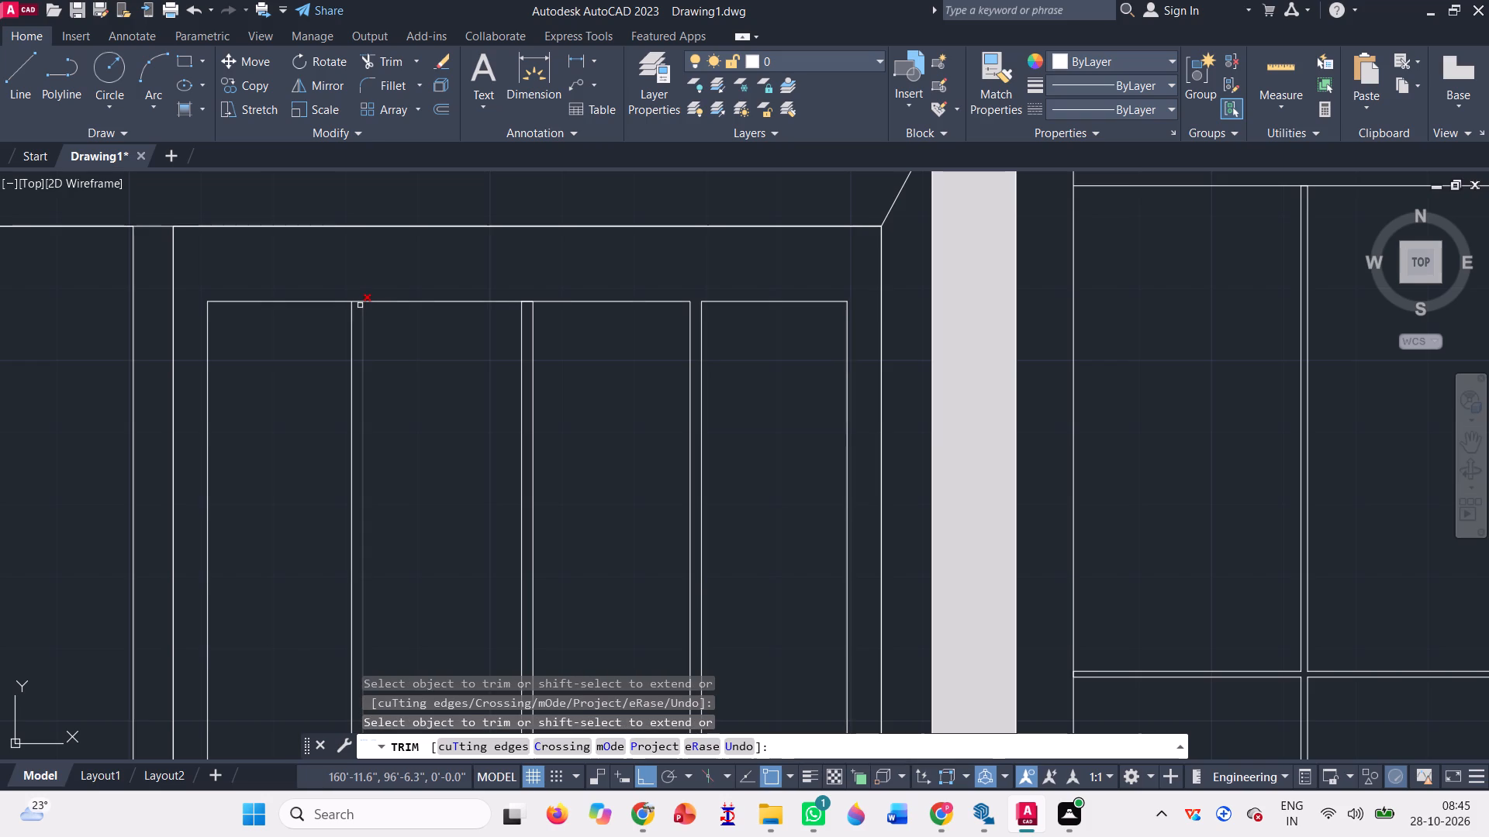
click(354, 304)
scroll(512, 298, up, 4)
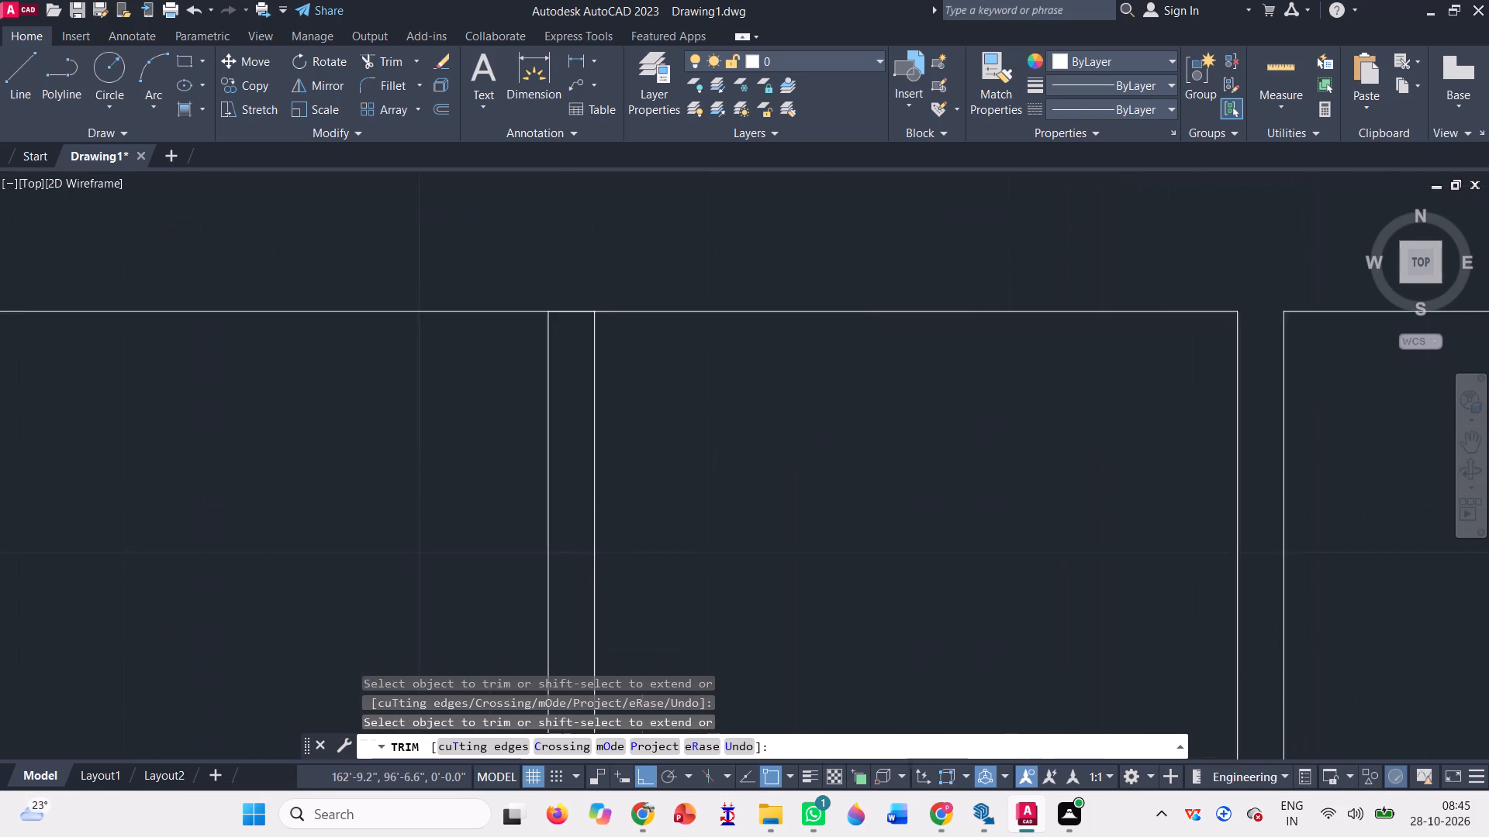
triple_click(585, 321)
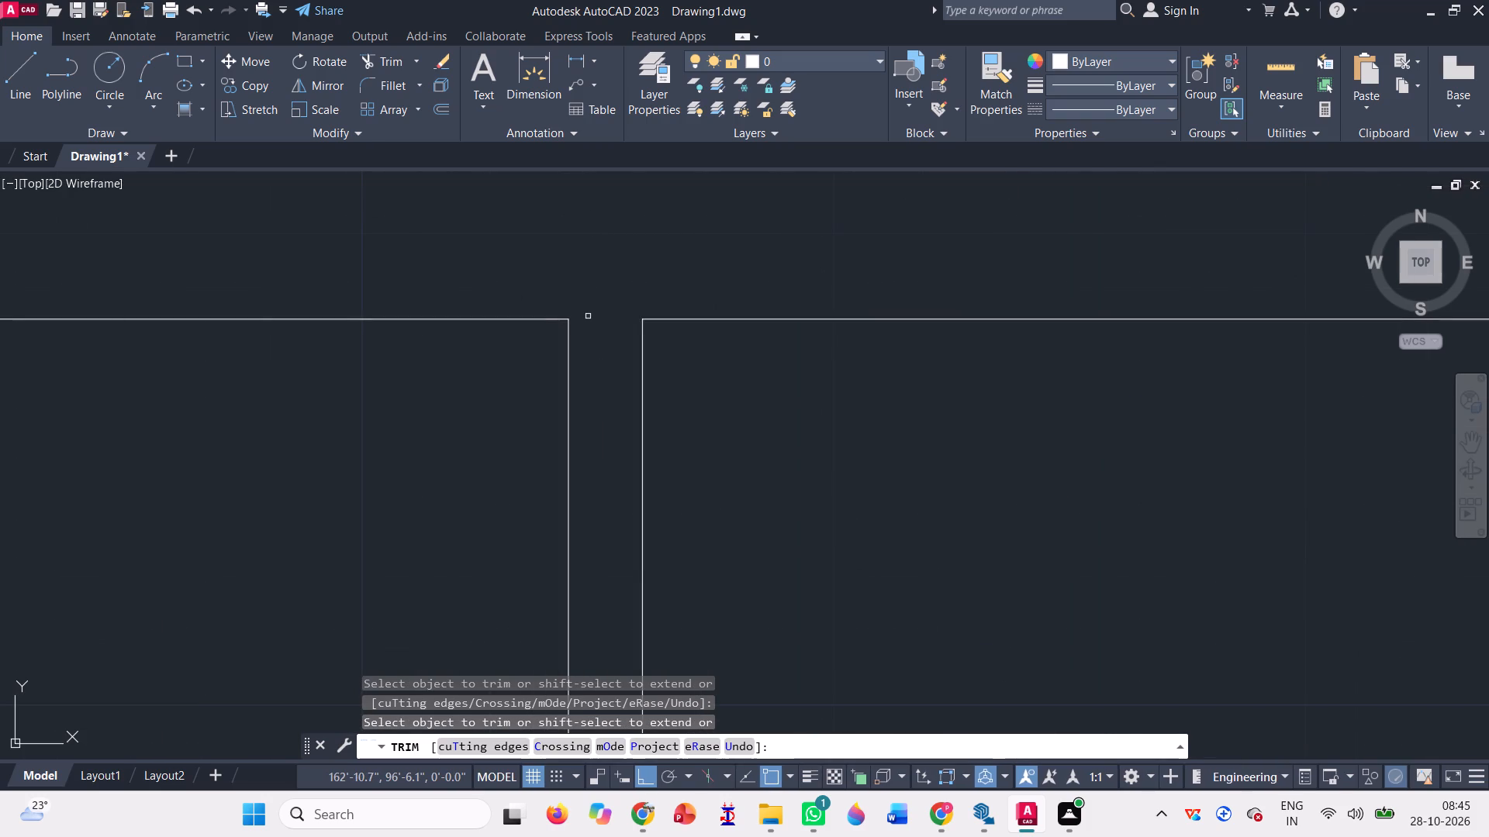
Trim the three short bottom-edge segments between the mullion lines of the four-pane window on that second-lowest storey.
scroll(588, 315, down, 5)
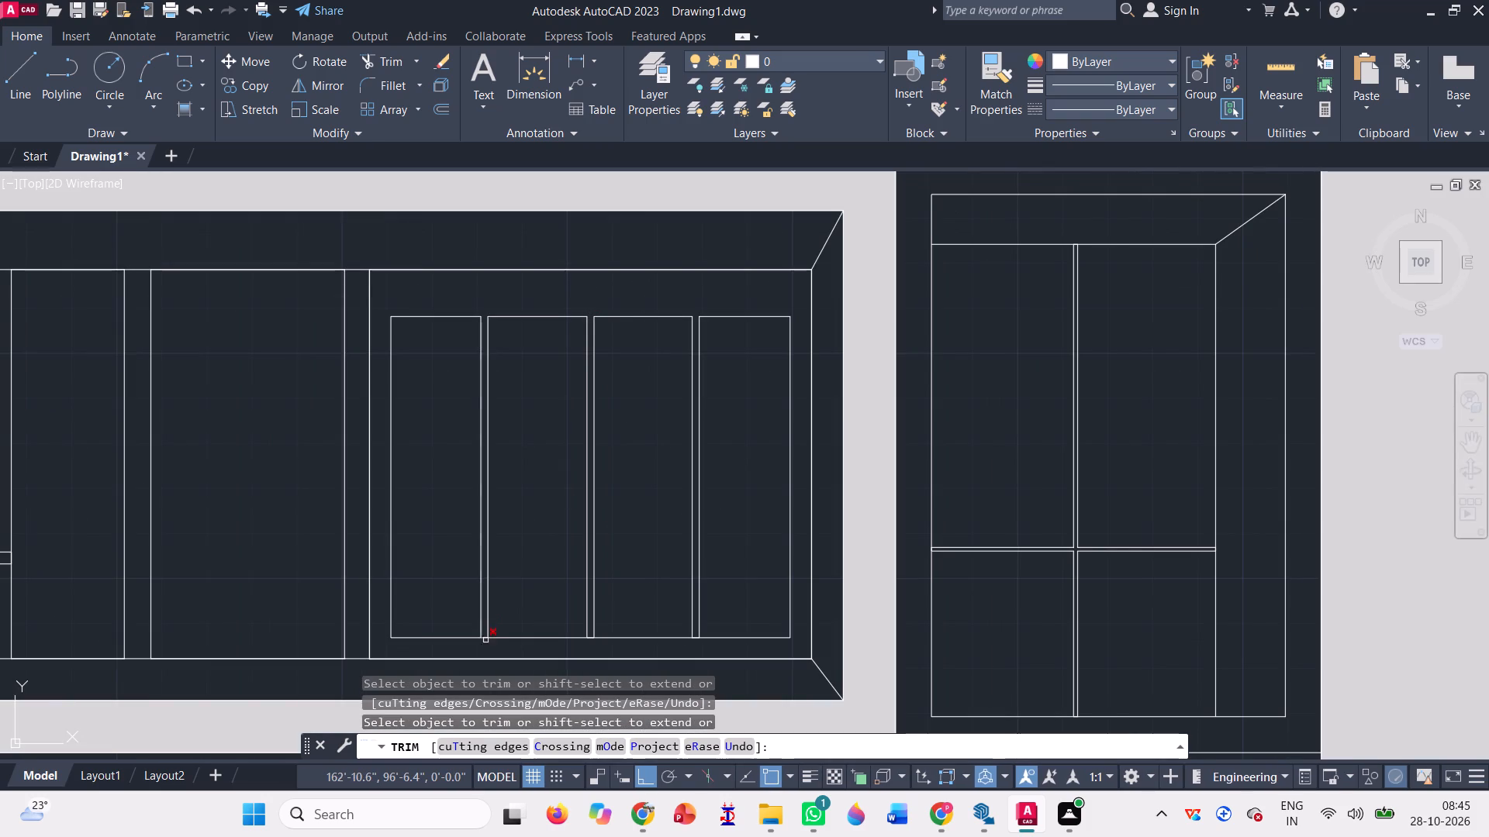
scroll(486, 640, up, 3)
click(468, 628)
click(476, 638)
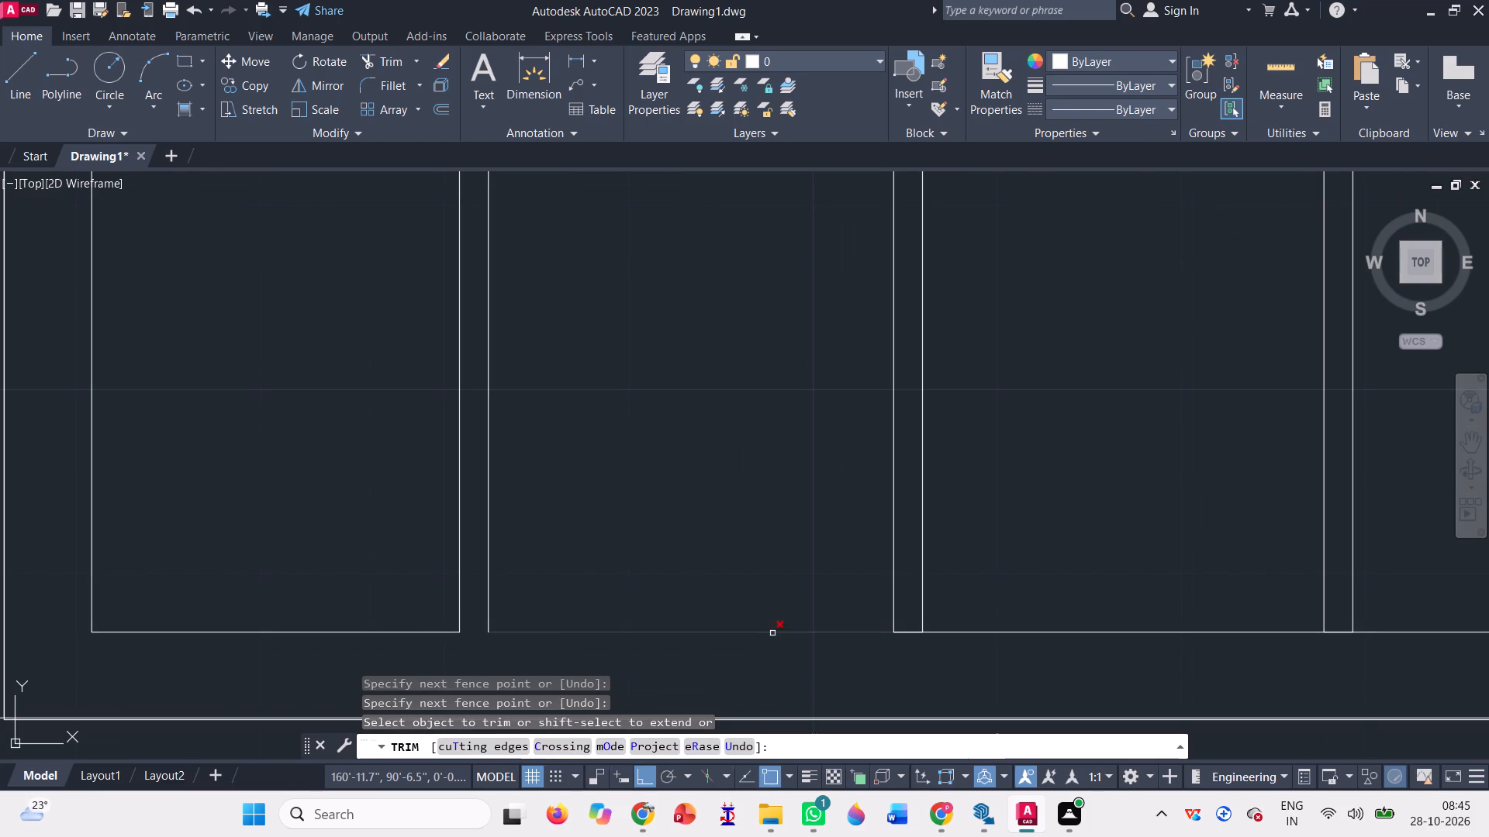
click(907, 642)
click(904, 611)
scroll(562, 585, down, 1)
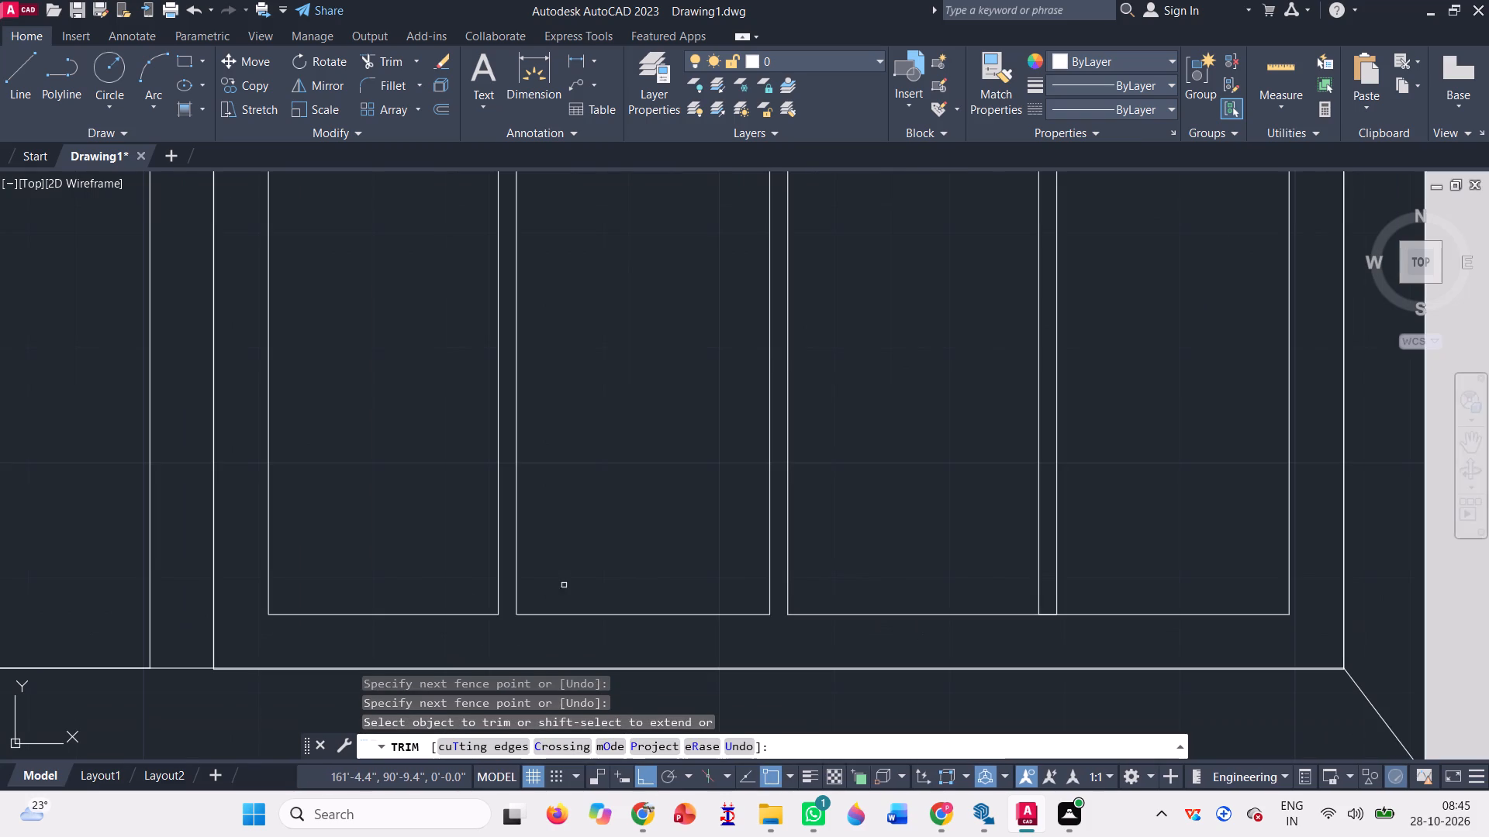
scroll(1053, 622, up, 3)
click(1045, 604)
click(1033, 561)
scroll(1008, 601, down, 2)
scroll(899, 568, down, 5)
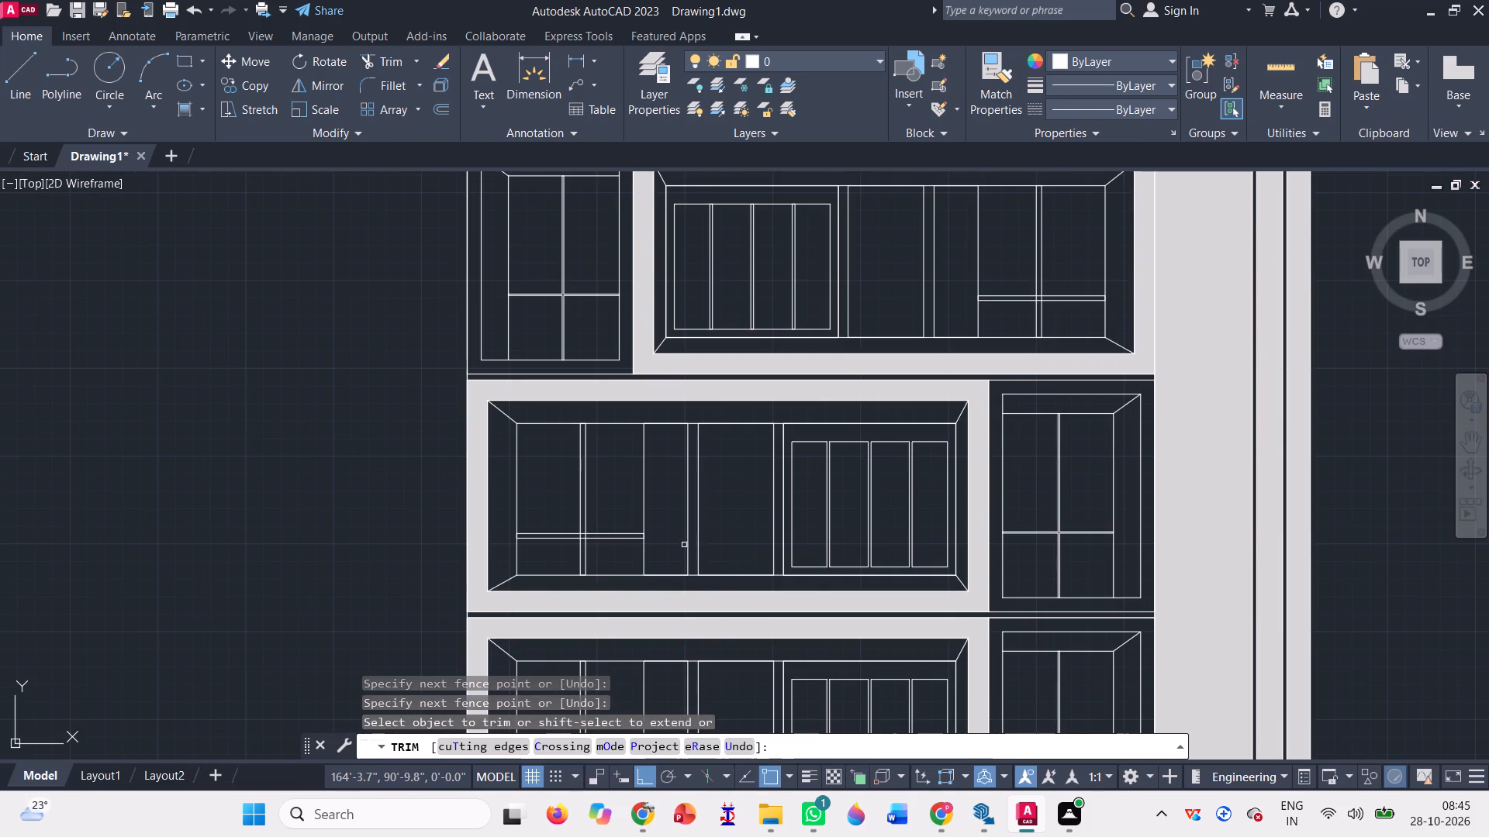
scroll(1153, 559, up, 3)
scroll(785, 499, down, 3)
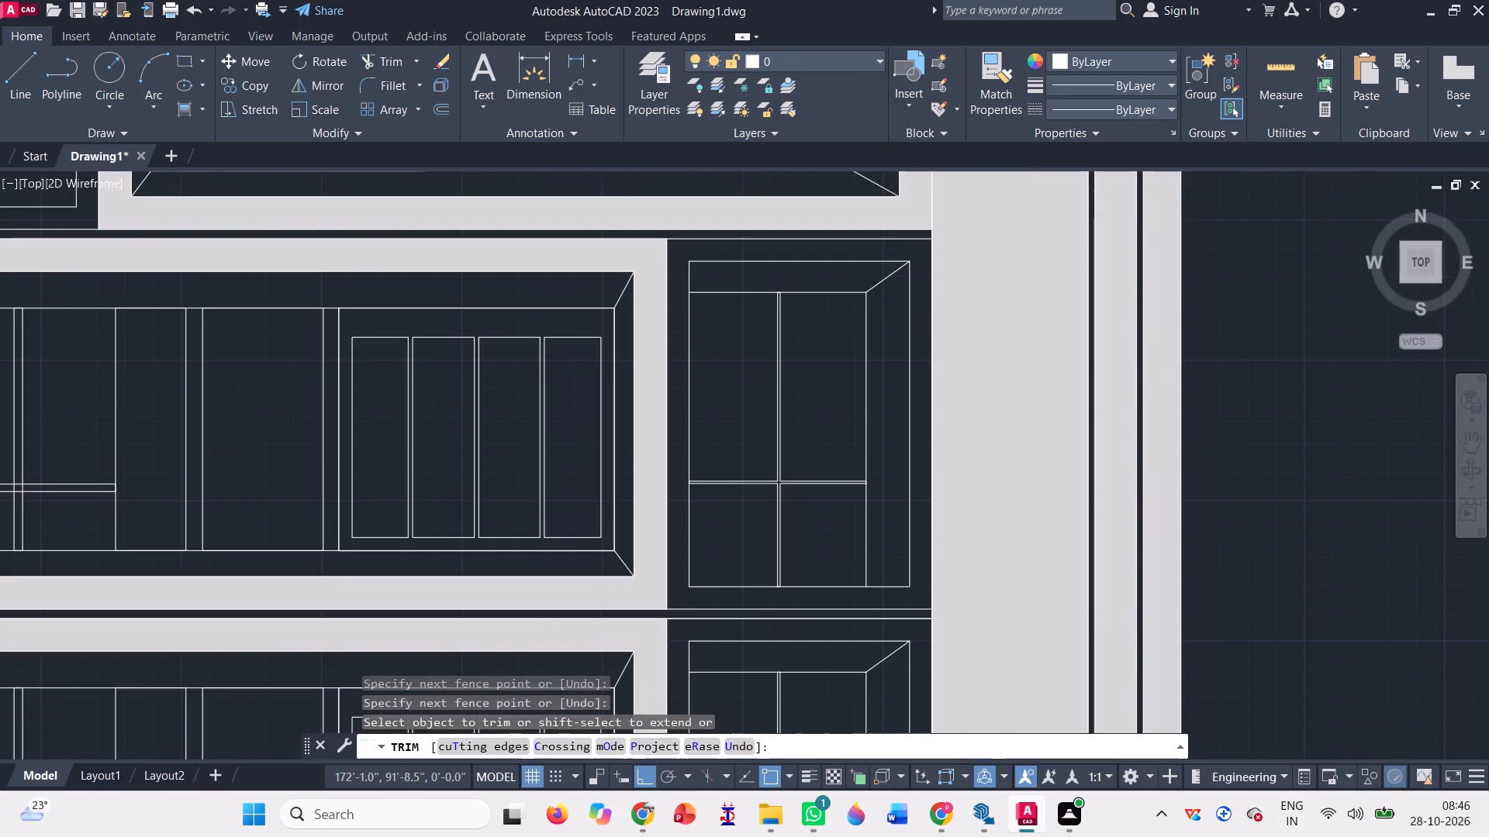
Trim the four line segments where the double mullion crosses the double crossbar in the second-lowest storey's wide window.
scroll(809, 487, down, 1)
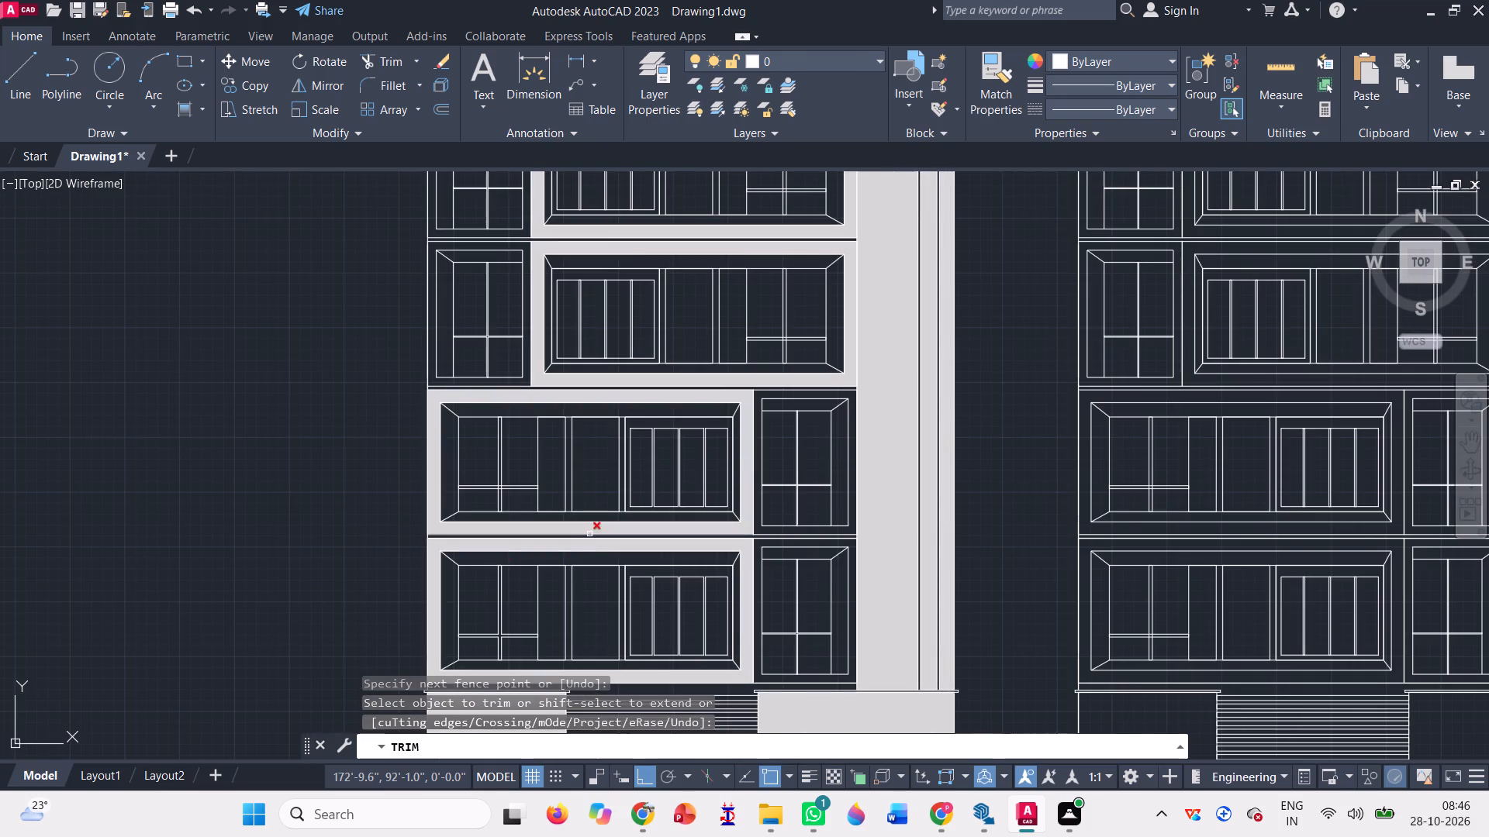
scroll(516, 494, up, 4)
scroll(406, 462, up, 3)
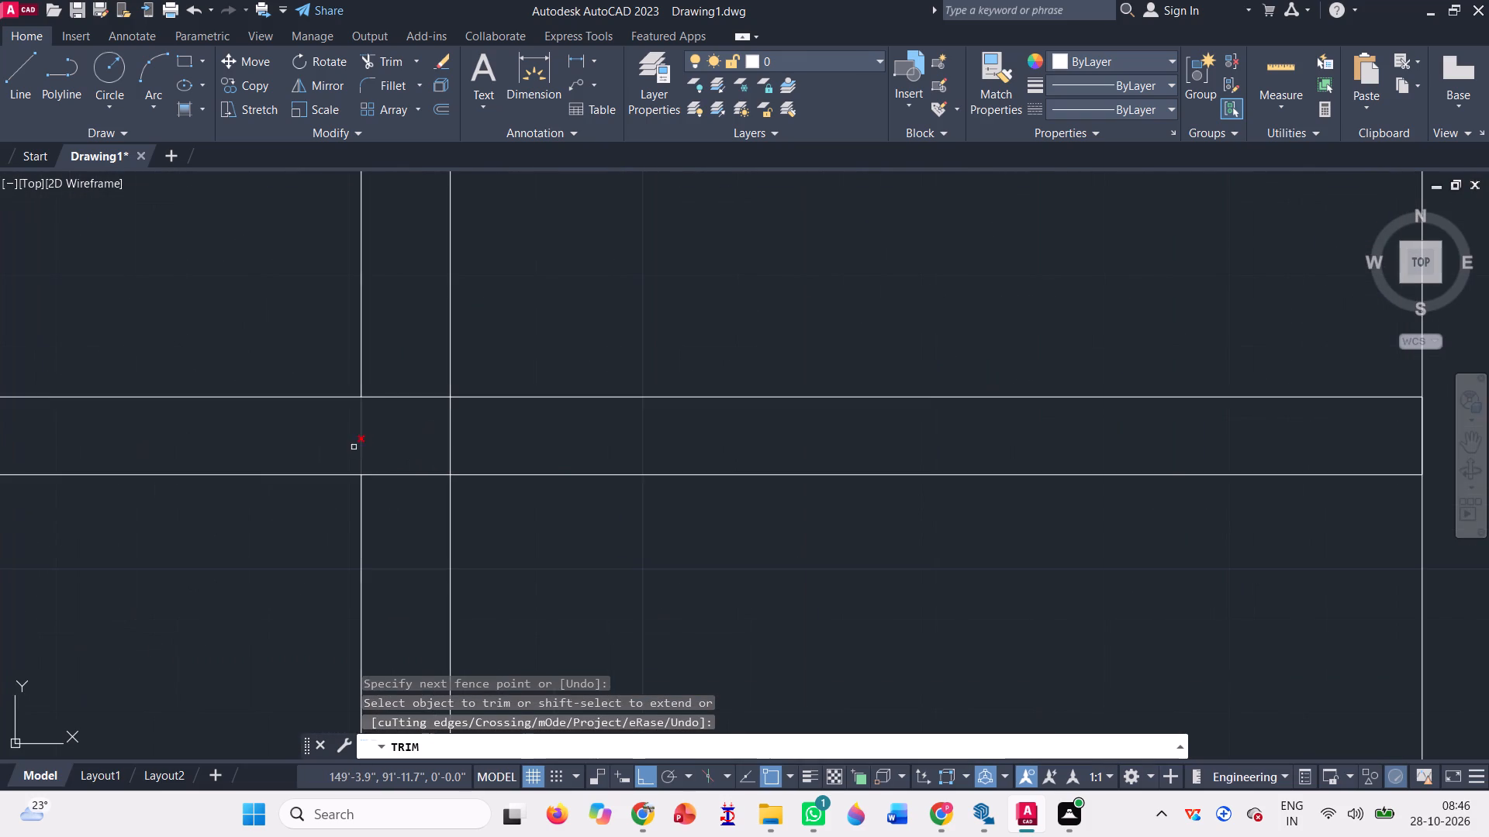
click(336, 443)
click(498, 440)
click(410, 374)
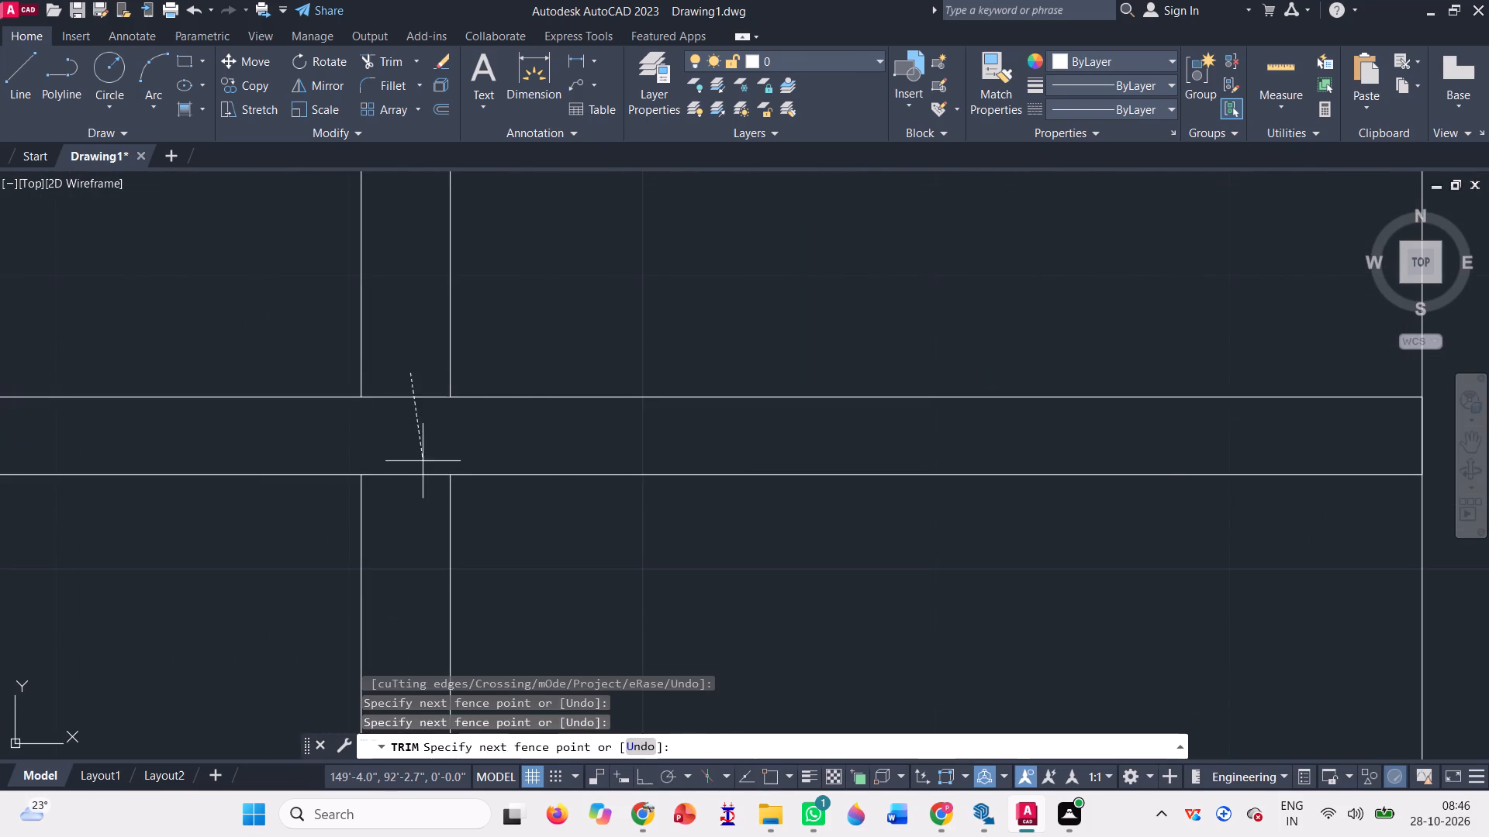
click(411, 502)
Trim the three short top-edge segments between the mullion lines of the middle storey's four-pane window on the hatched elevation.
scroll(411, 539, down, 7)
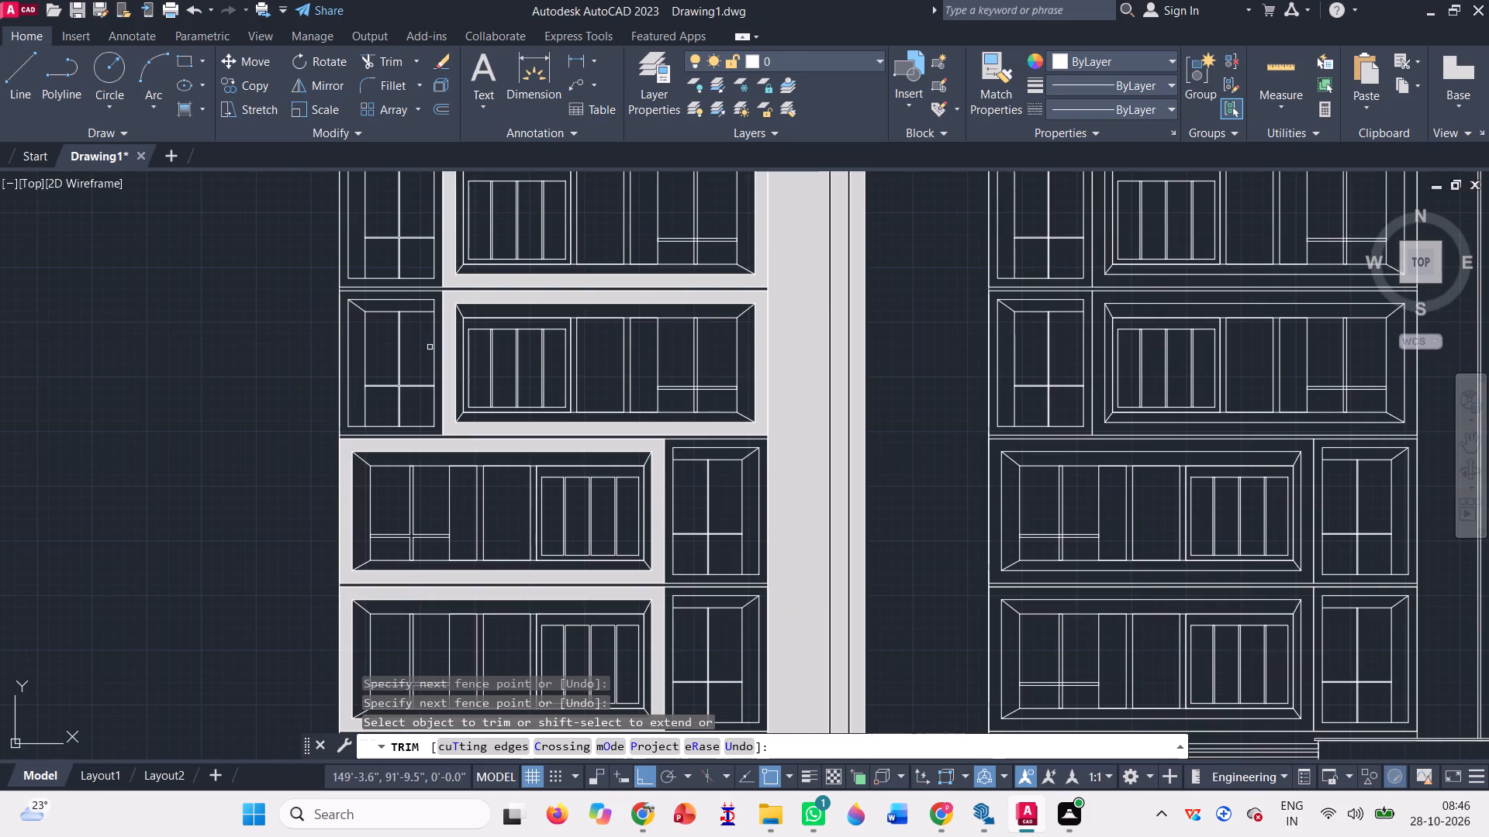
scroll(369, 408, up, 4)
scroll(444, 375, down, 2)
scroll(371, 377, down, 1)
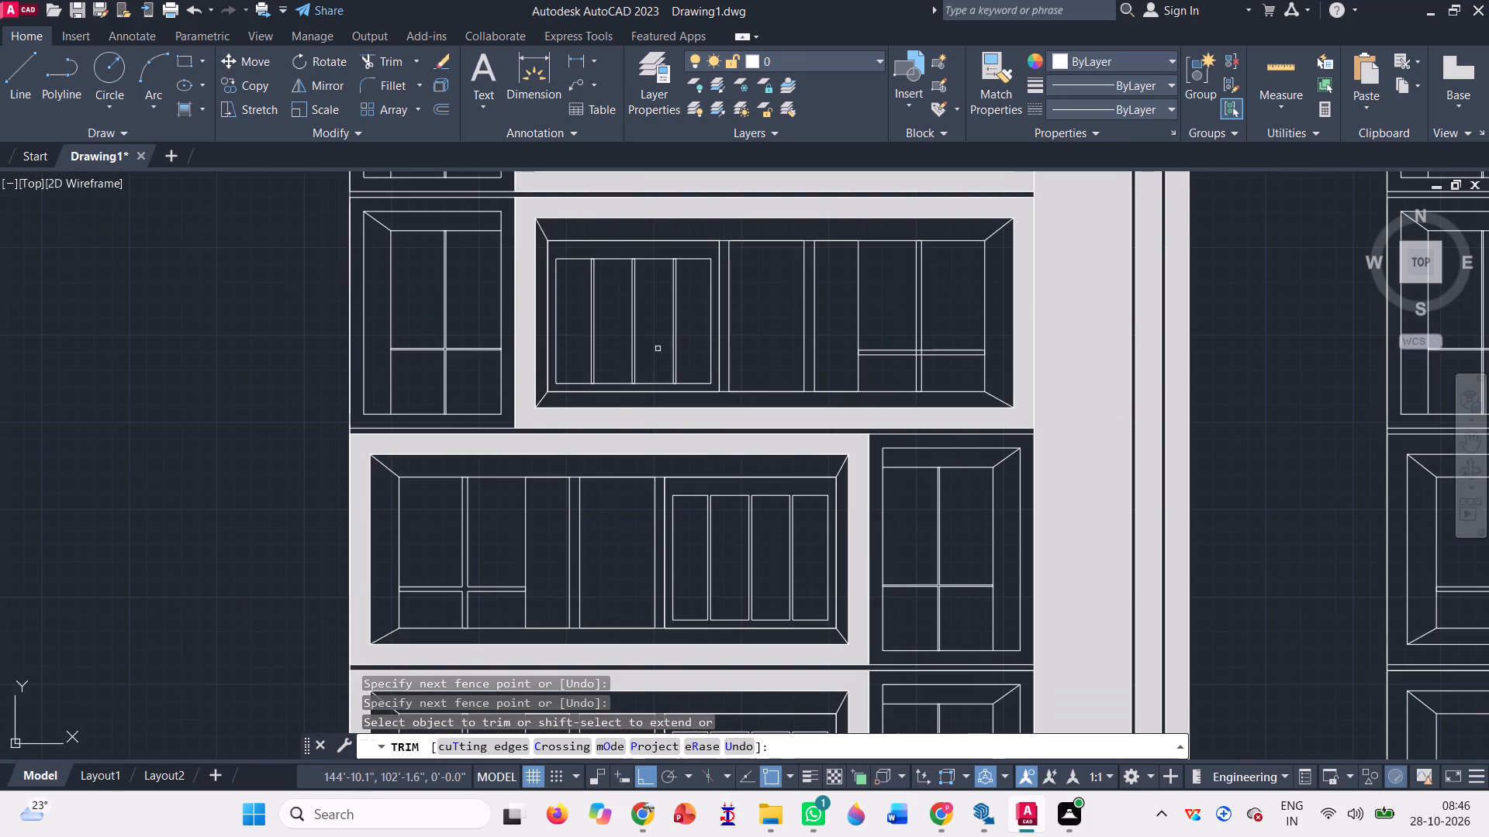
scroll(650, 245, up, 3)
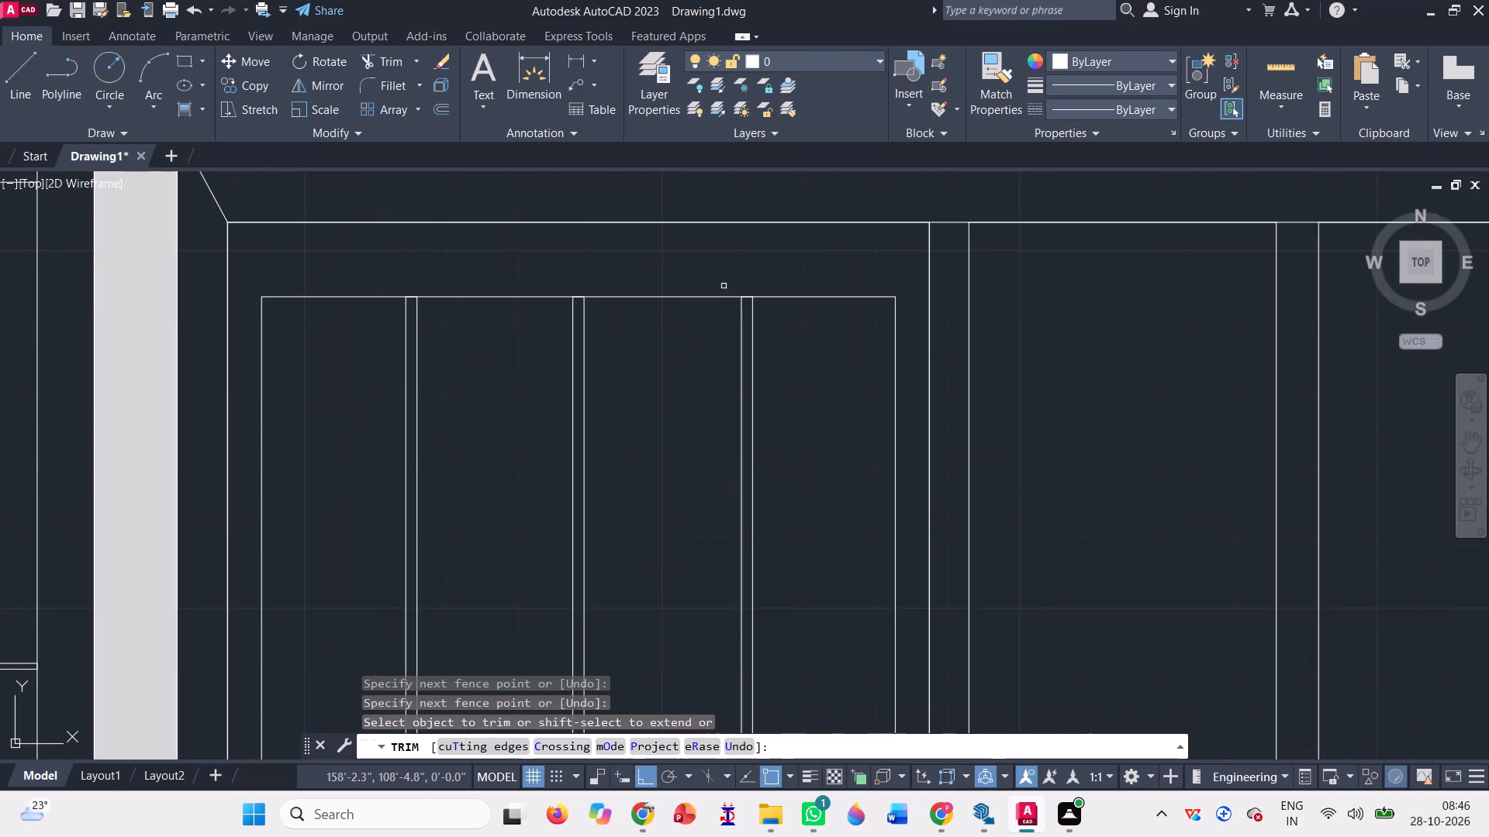
click(749, 294)
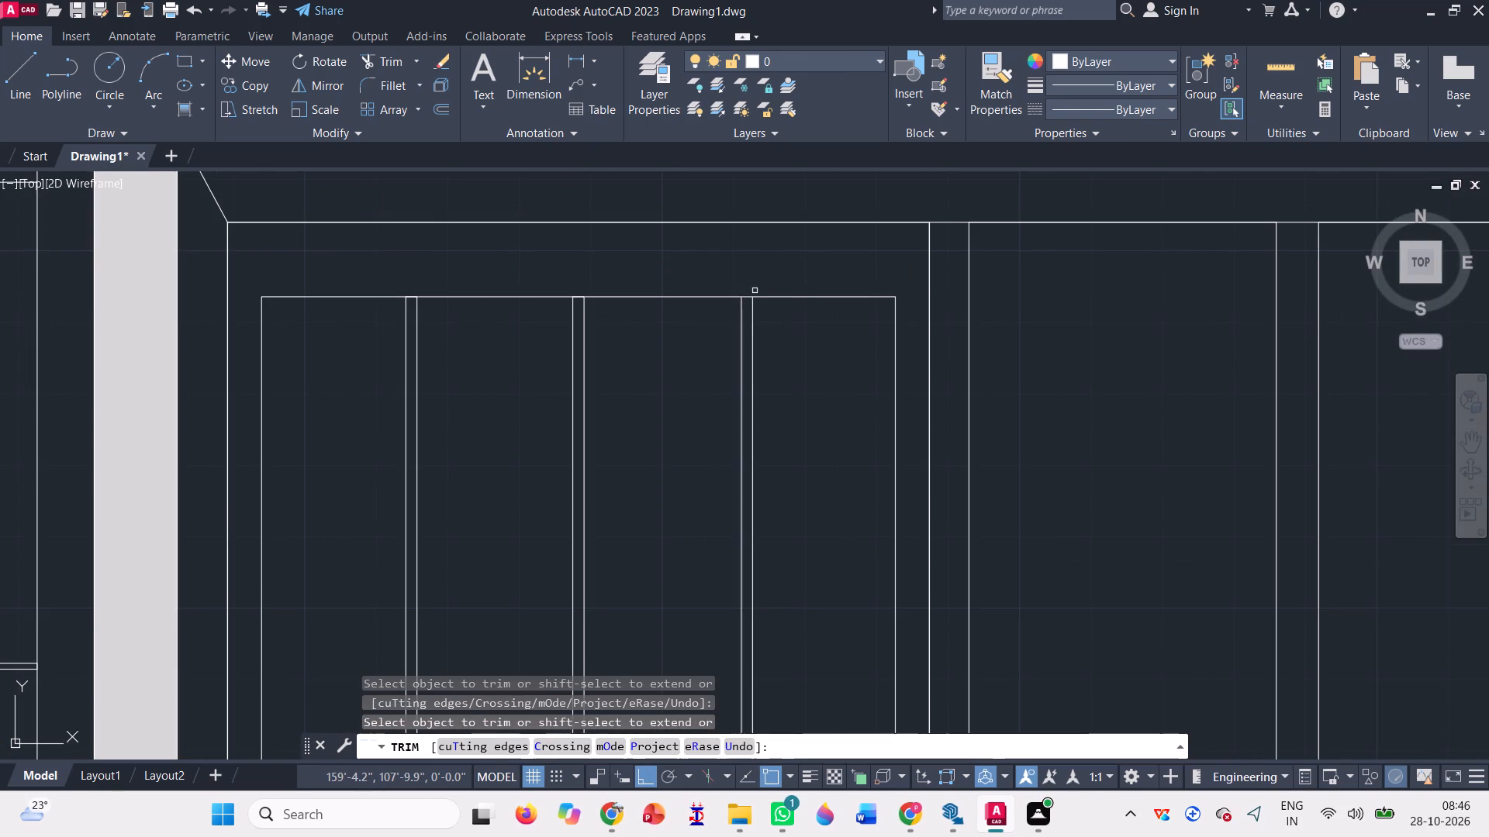
scroll(740, 298, up, 3)
click(755, 295)
click(760, 281)
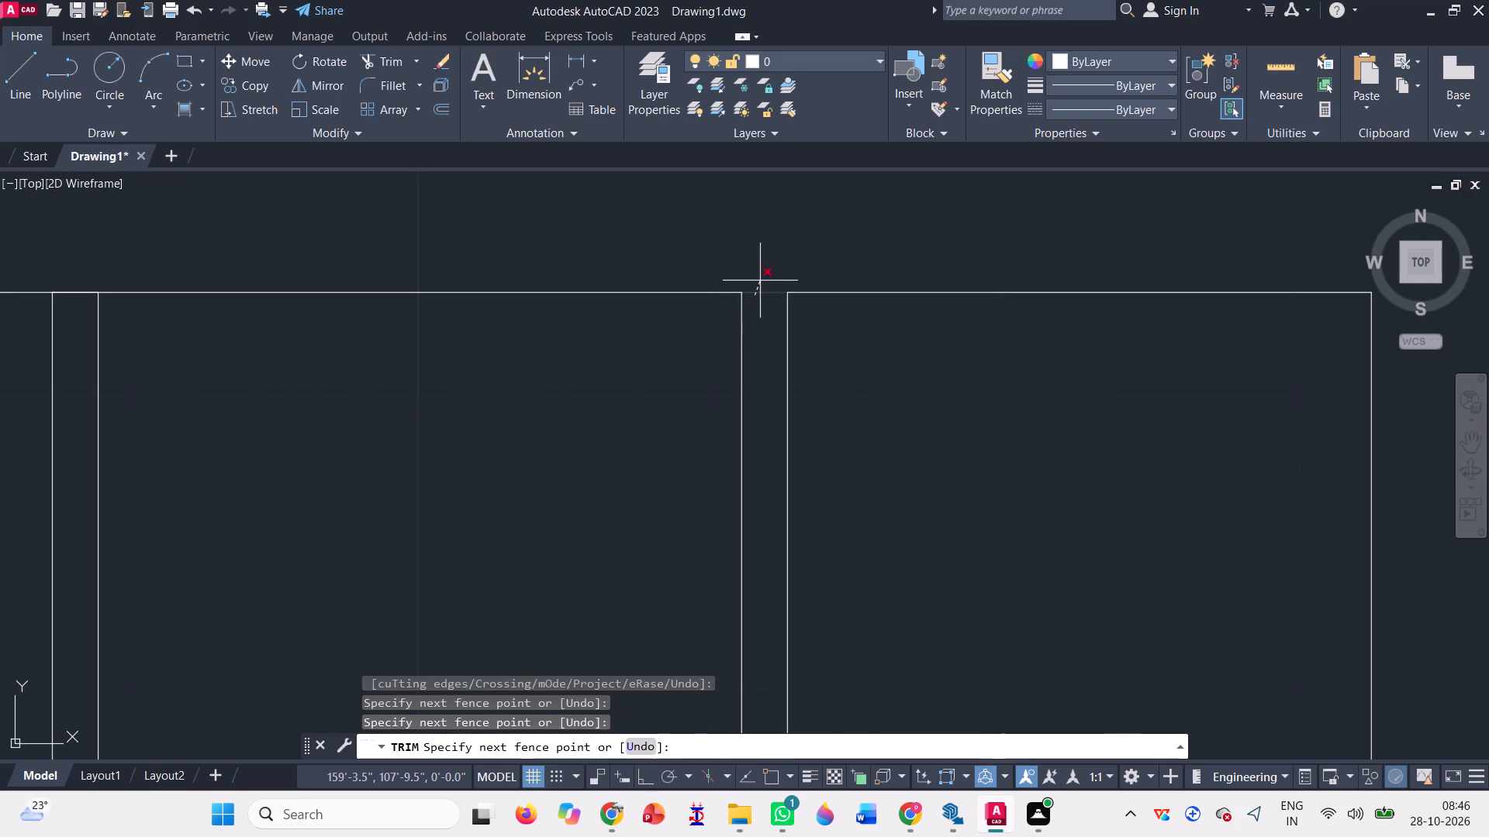
scroll(760, 281, down, 2)
scroll(489, 295, up, 2)
click(489, 292)
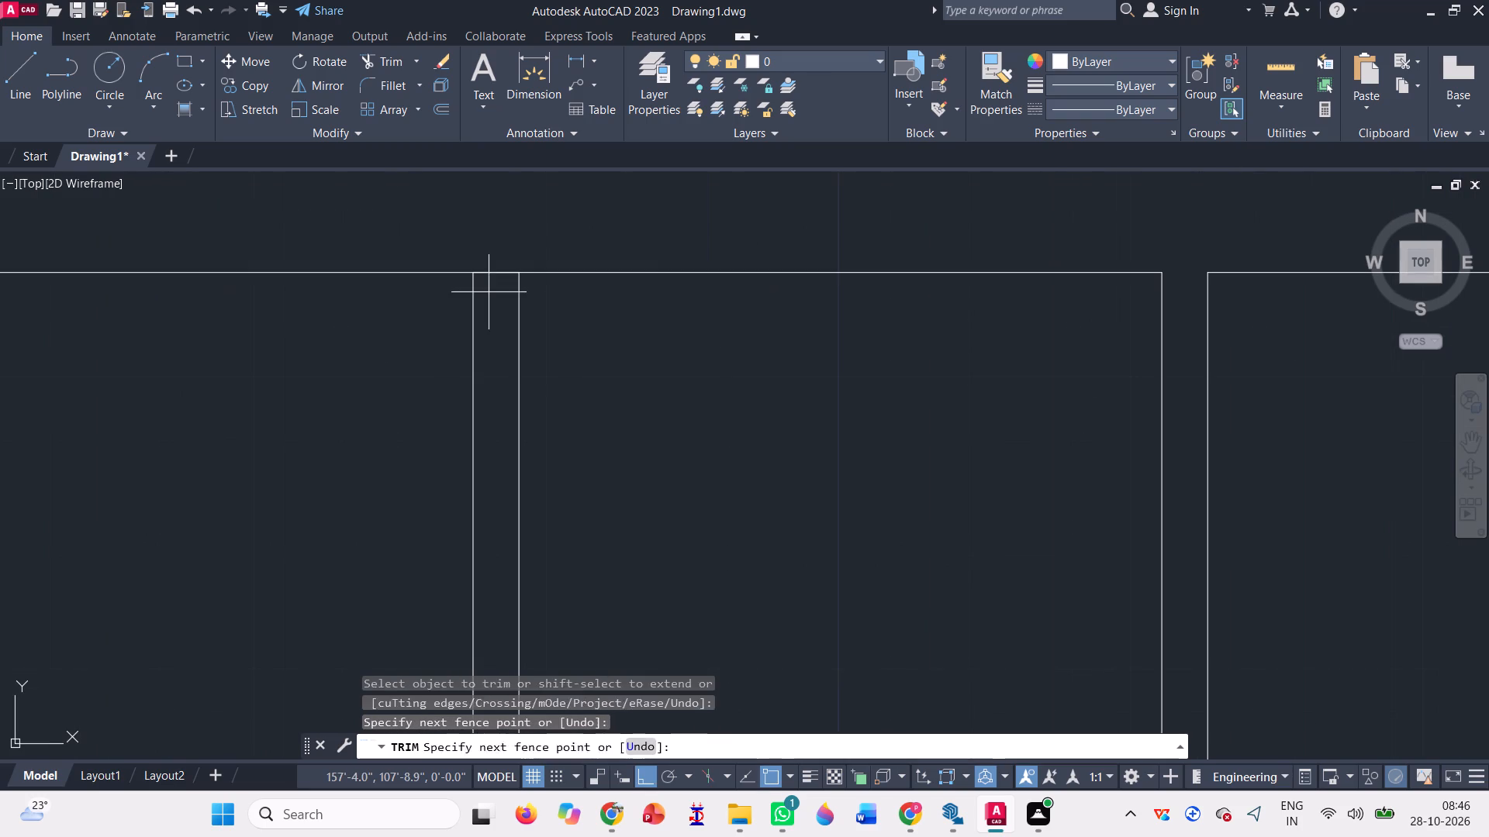
click(523, 223)
scroll(664, 308, down, 1)
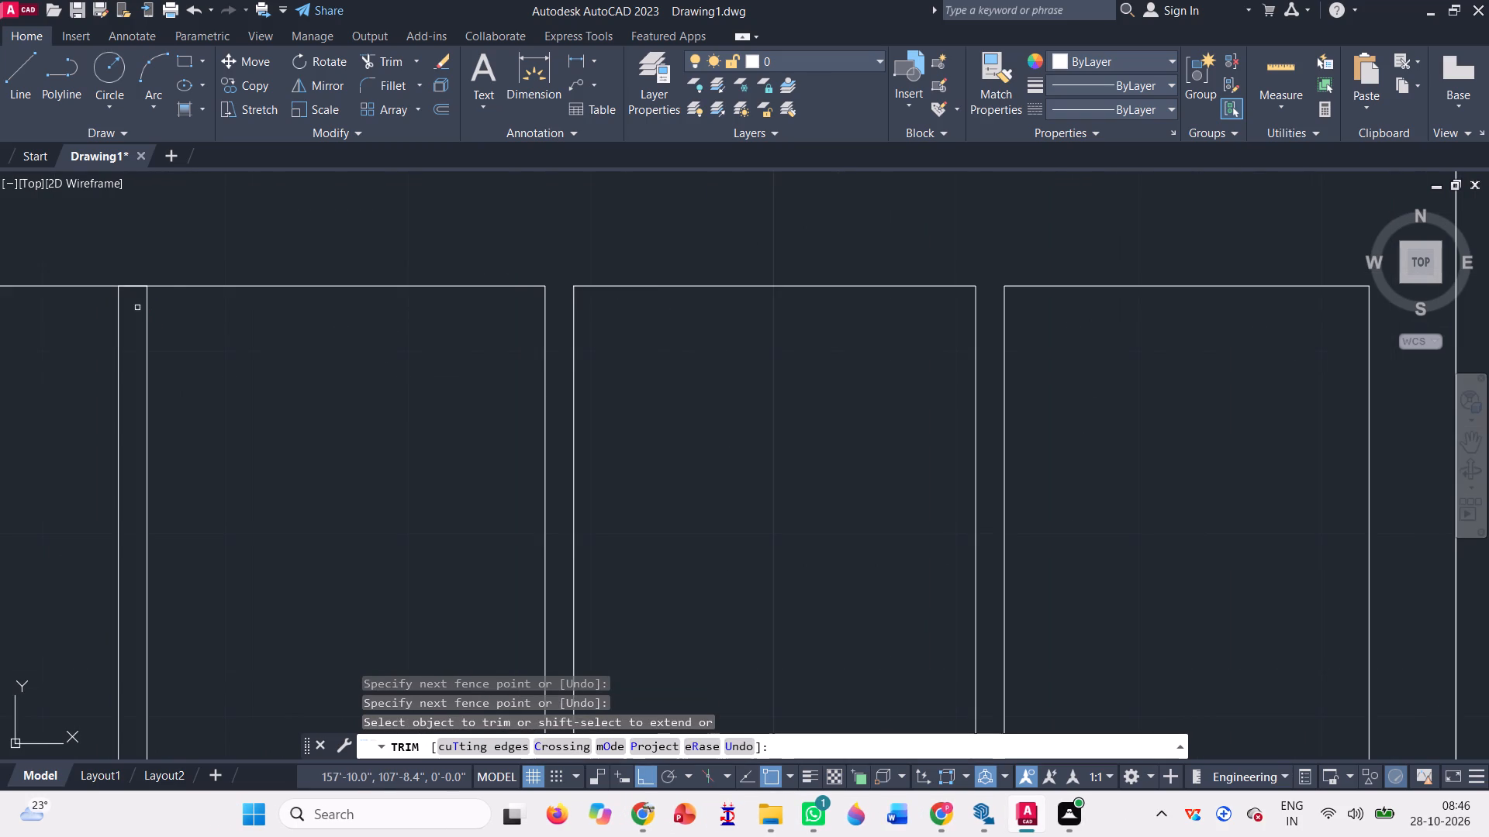
click(135, 294)
click(126, 263)
Trim the three short bottom-edge segments between the mullion lines of that middle-storey four-pane window.
scroll(394, 250, down, 3)
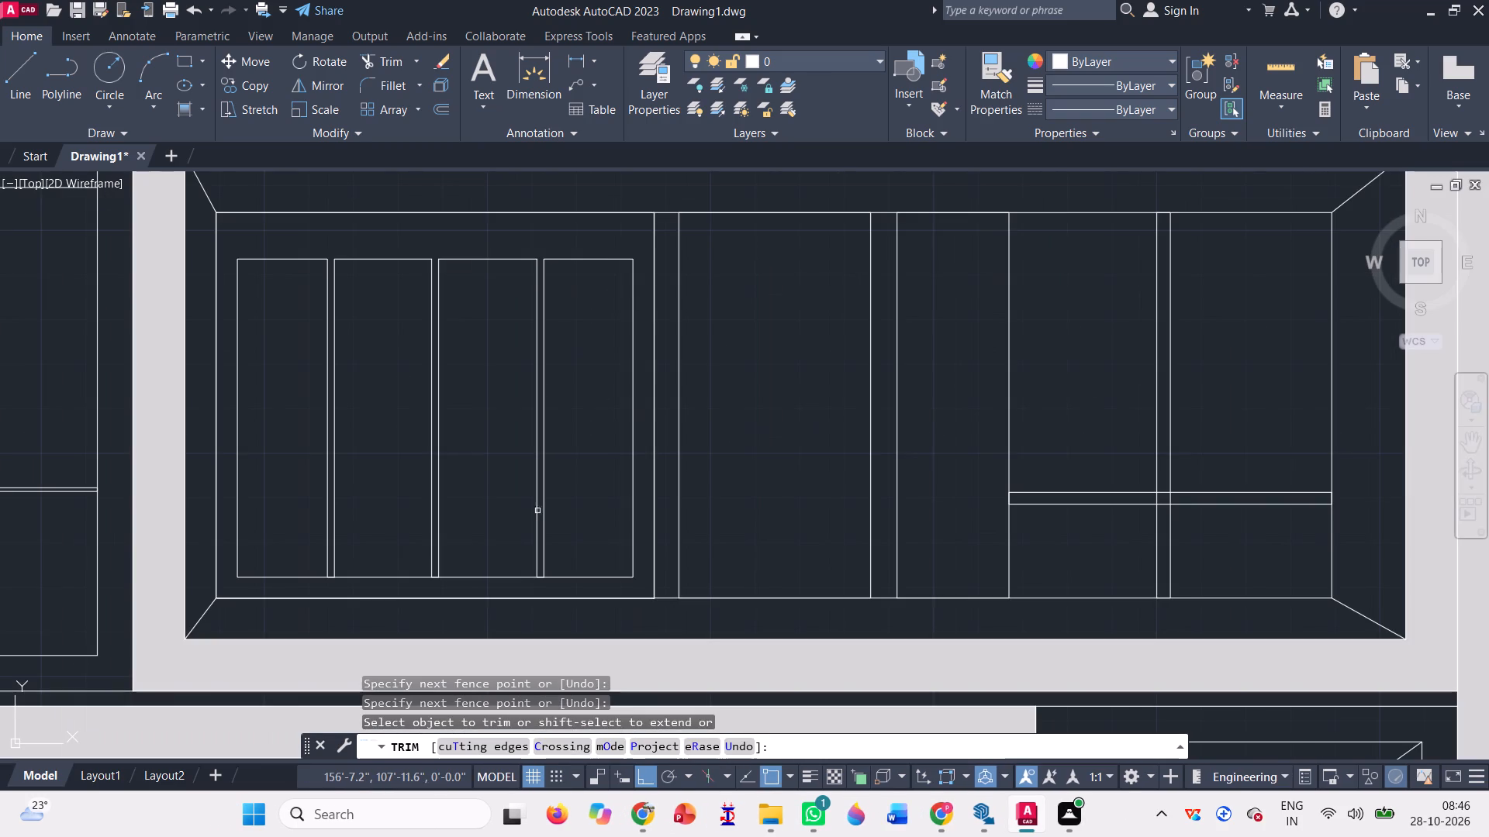
scroll(340, 605, up, 3)
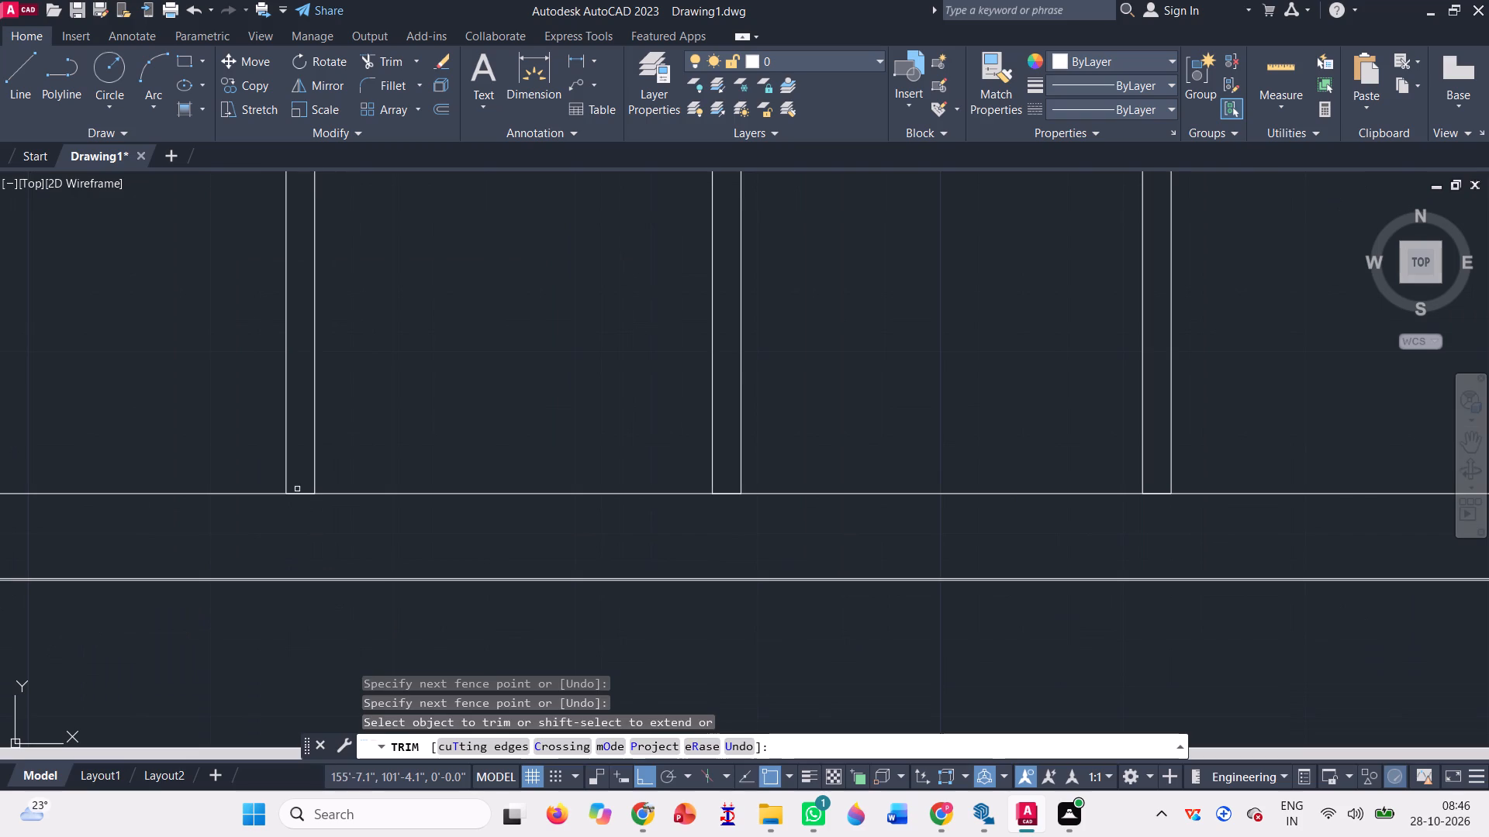
click(295, 491)
click(301, 513)
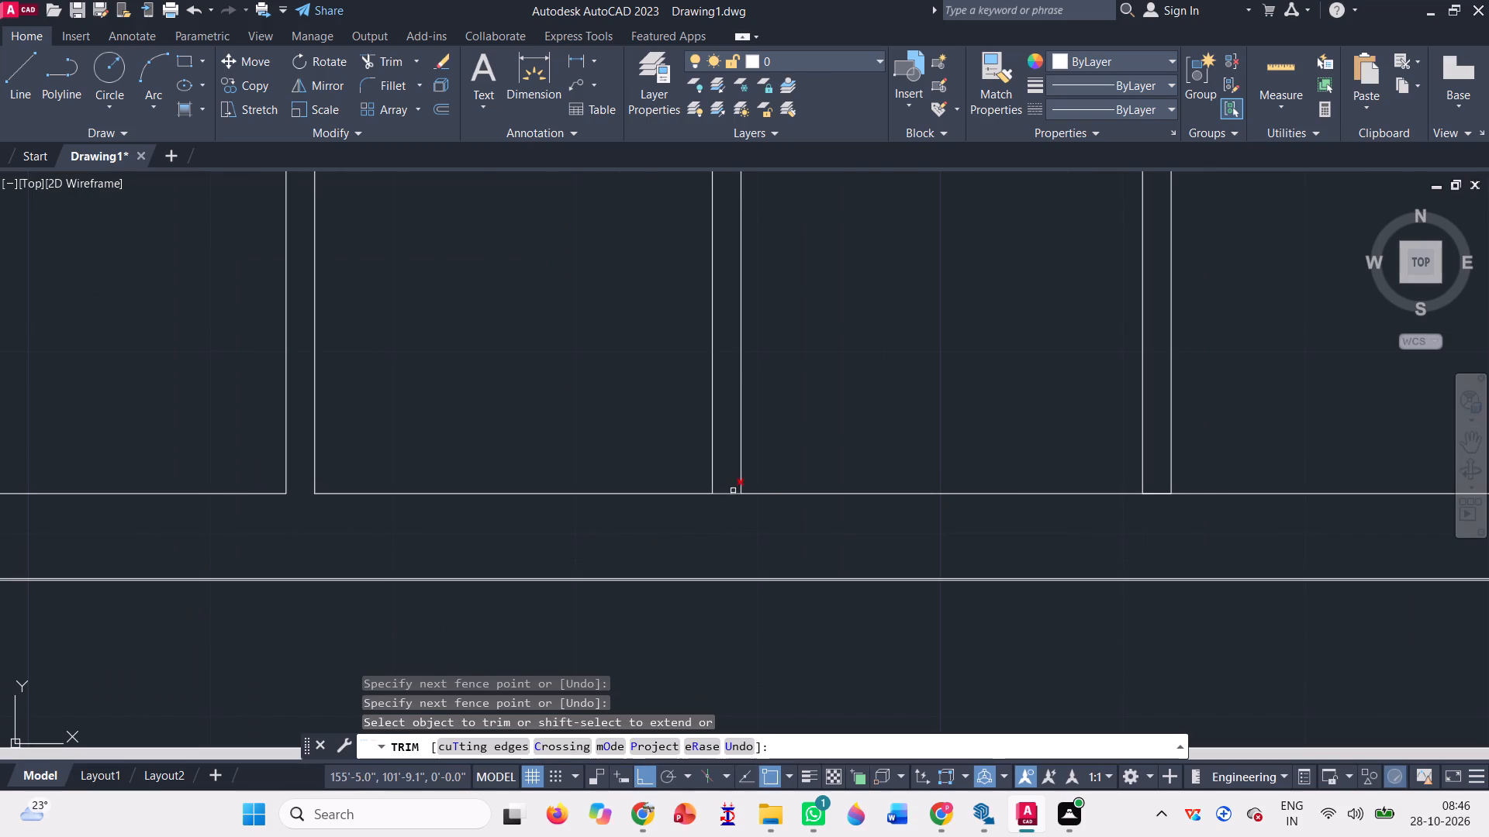
click(733, 491)
click(727, 507)
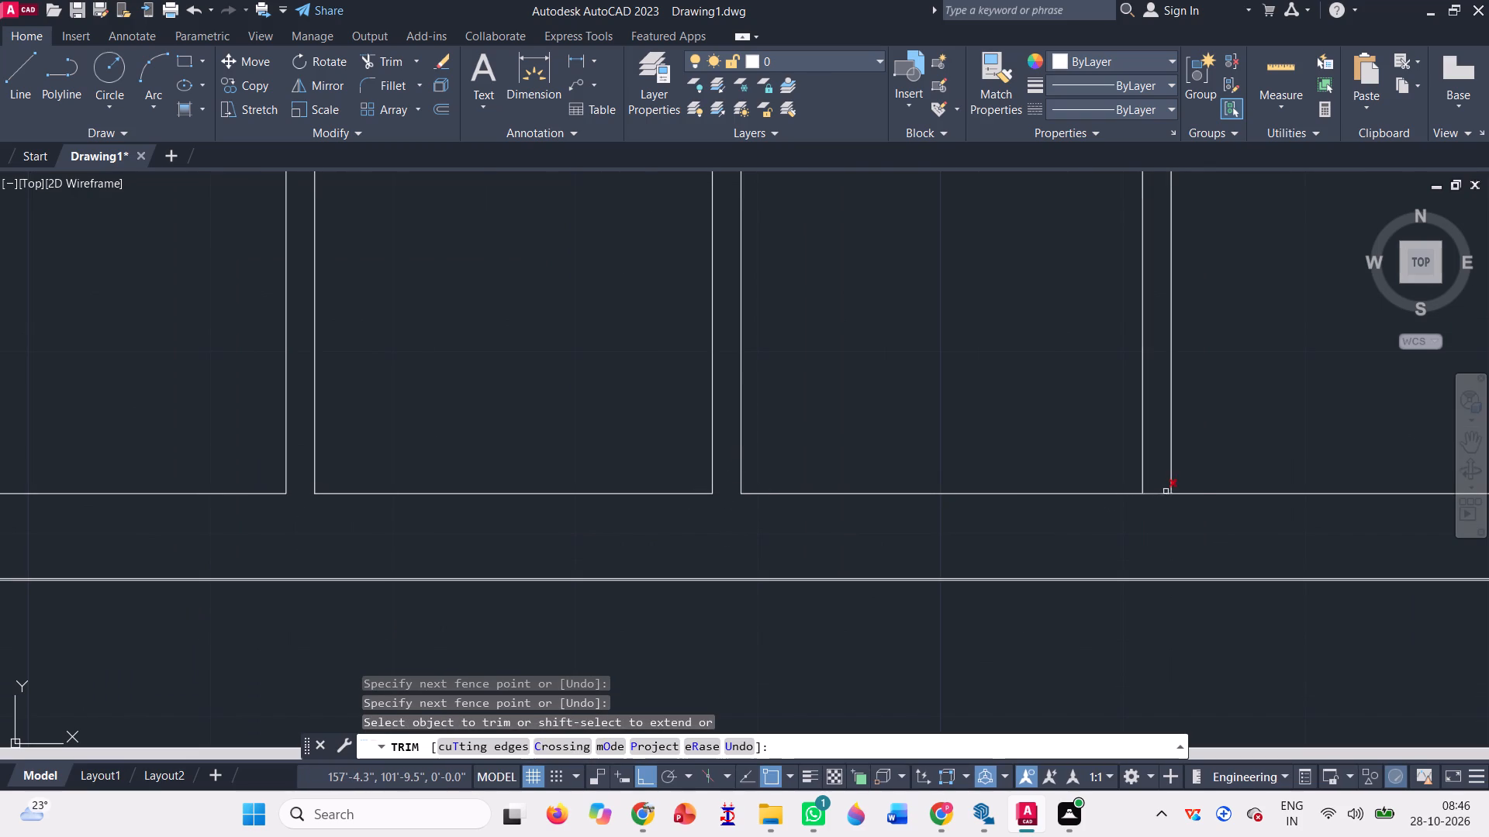
click(1166, 491)
click(1156, 499)
Trim the four line segments where the double mullion crosses the double crossbar in the middle storey's wide window.
scroll(959, 581, down, 3)
scroll(797, 536, down, 2)
scroll(1157, 522, up, 4)
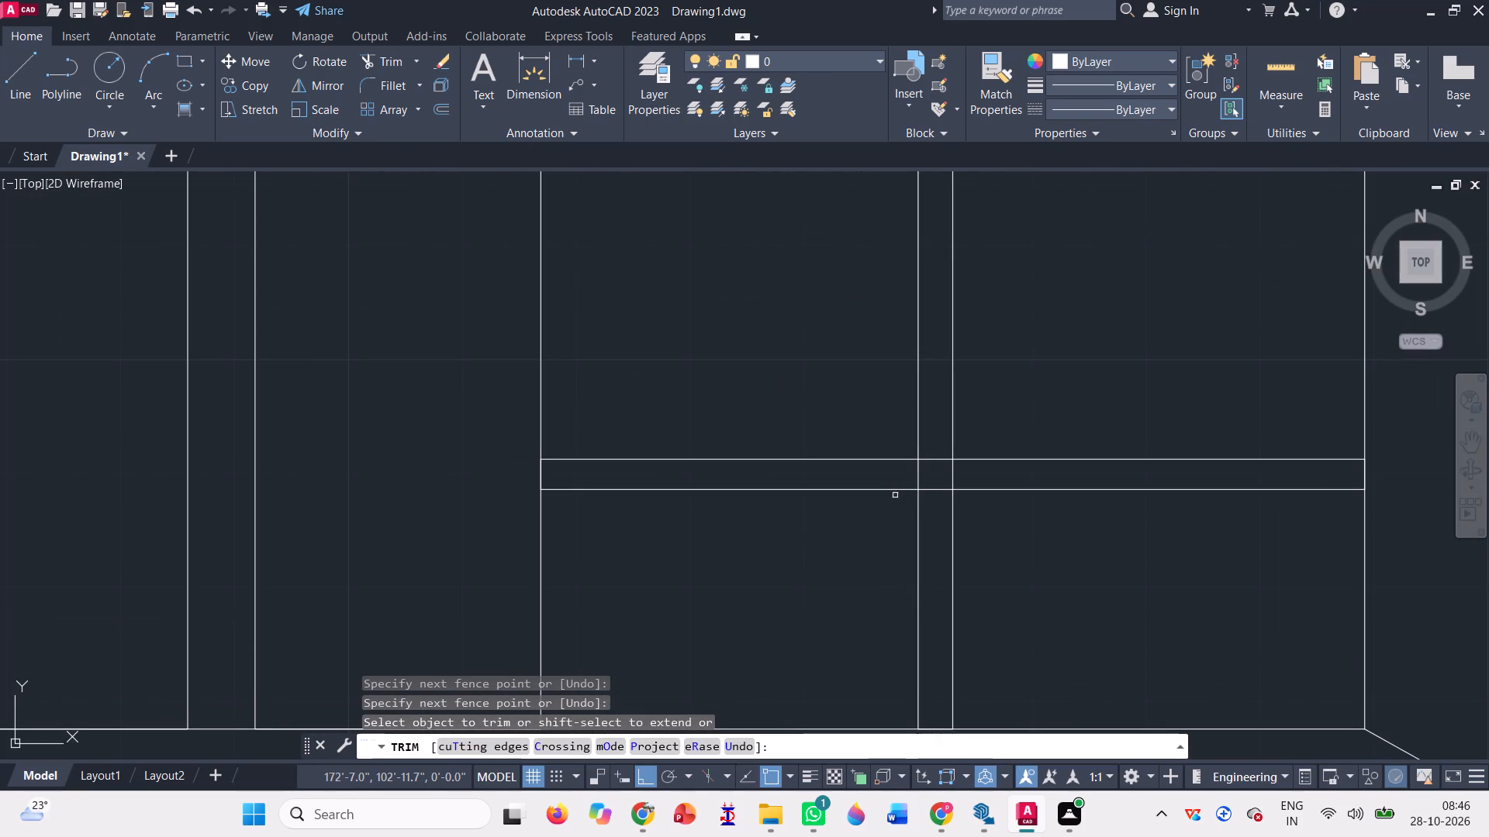
click(900, 477)
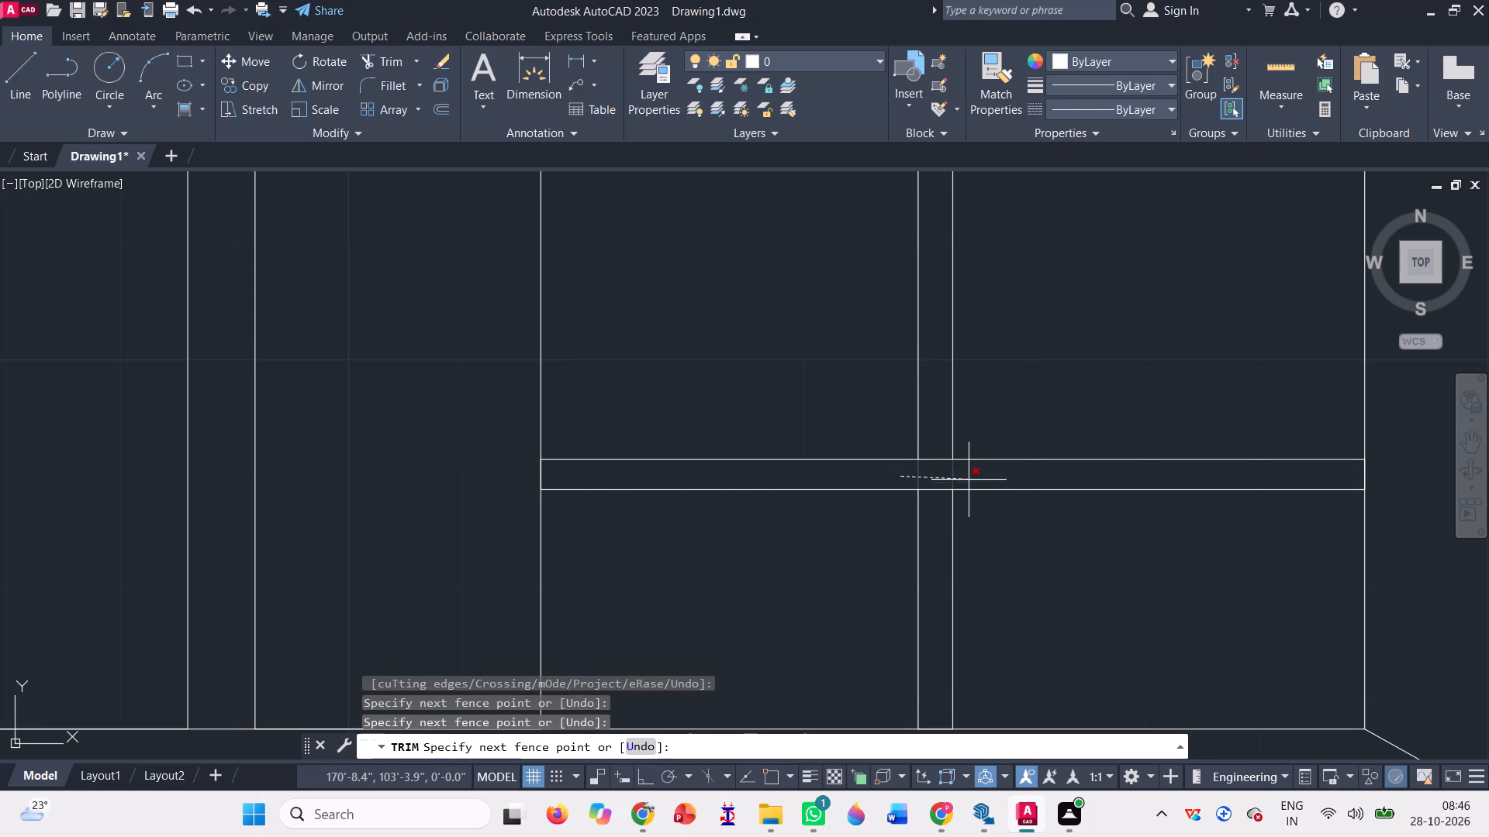
click(969, 480)
click(936, 446)
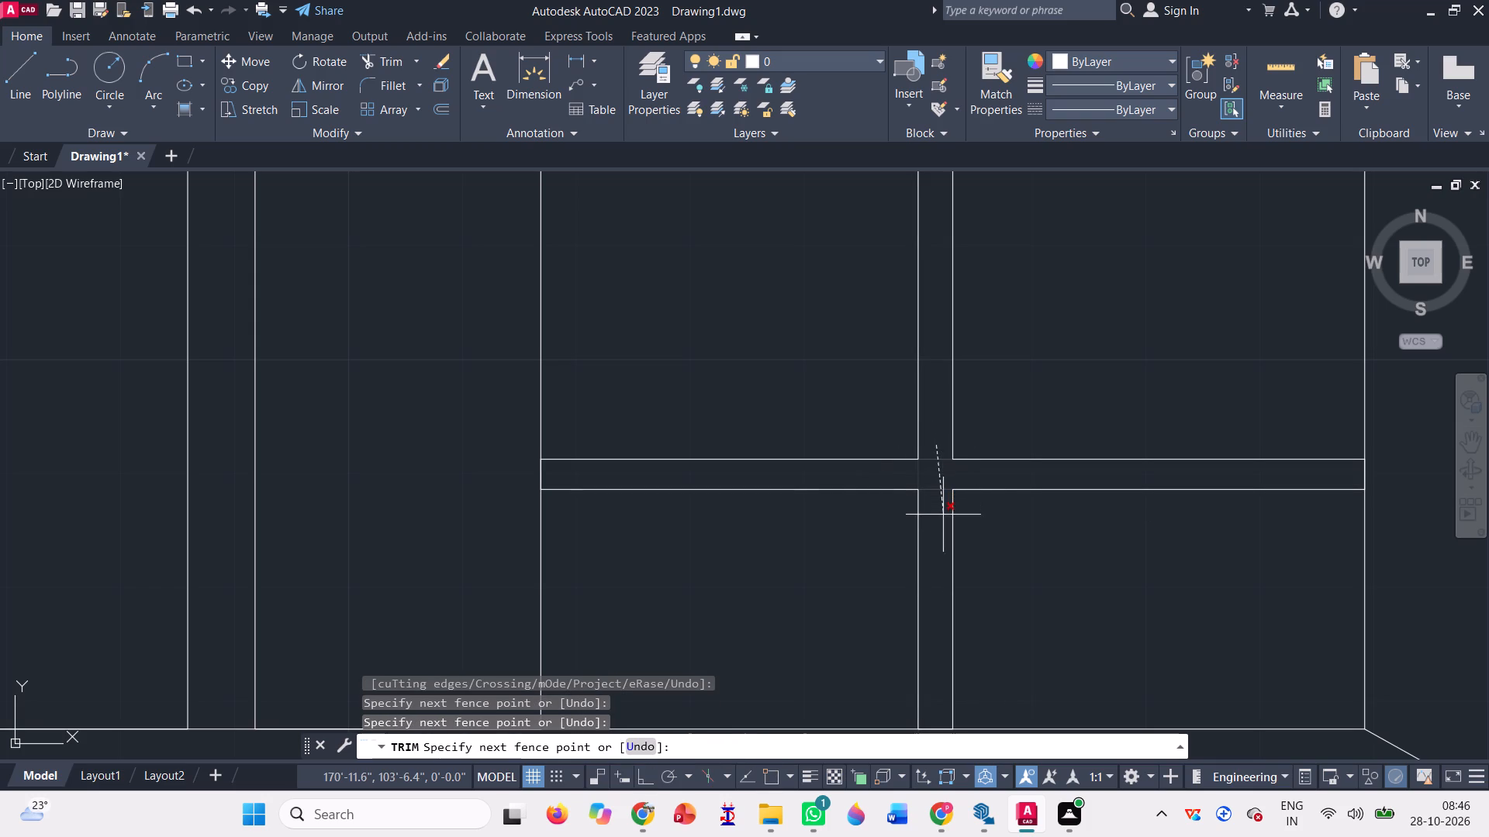
click(943, 515)
Trim the four line segments where the double mullion crosses the double crossbar in the second-highest storey's wide window.
scroll(909, 569, down, 5)
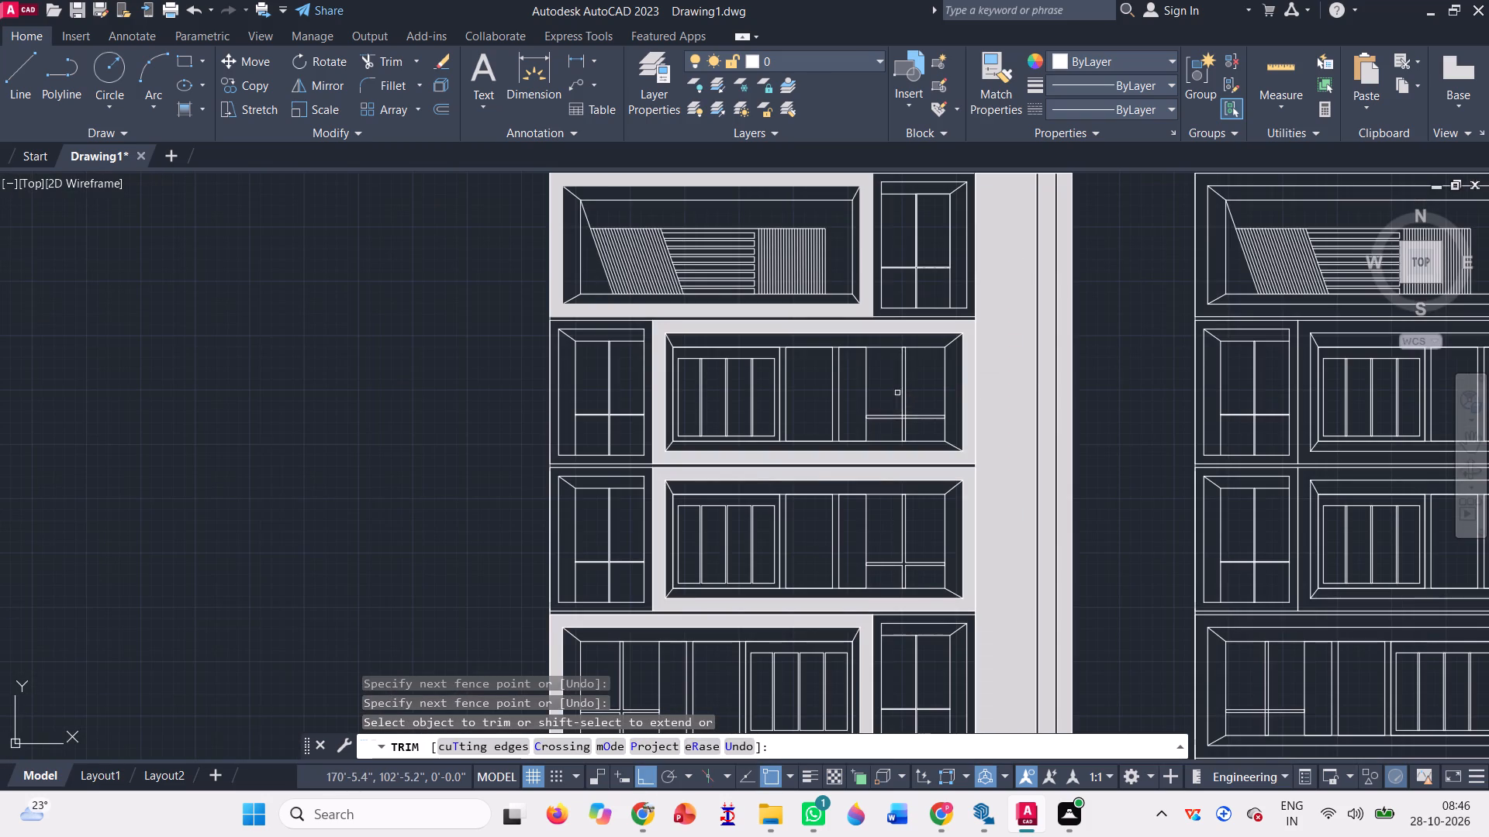
scroll(897, 393, up, 4)
scroll(945, 549, up, 3)
click(931, 484)
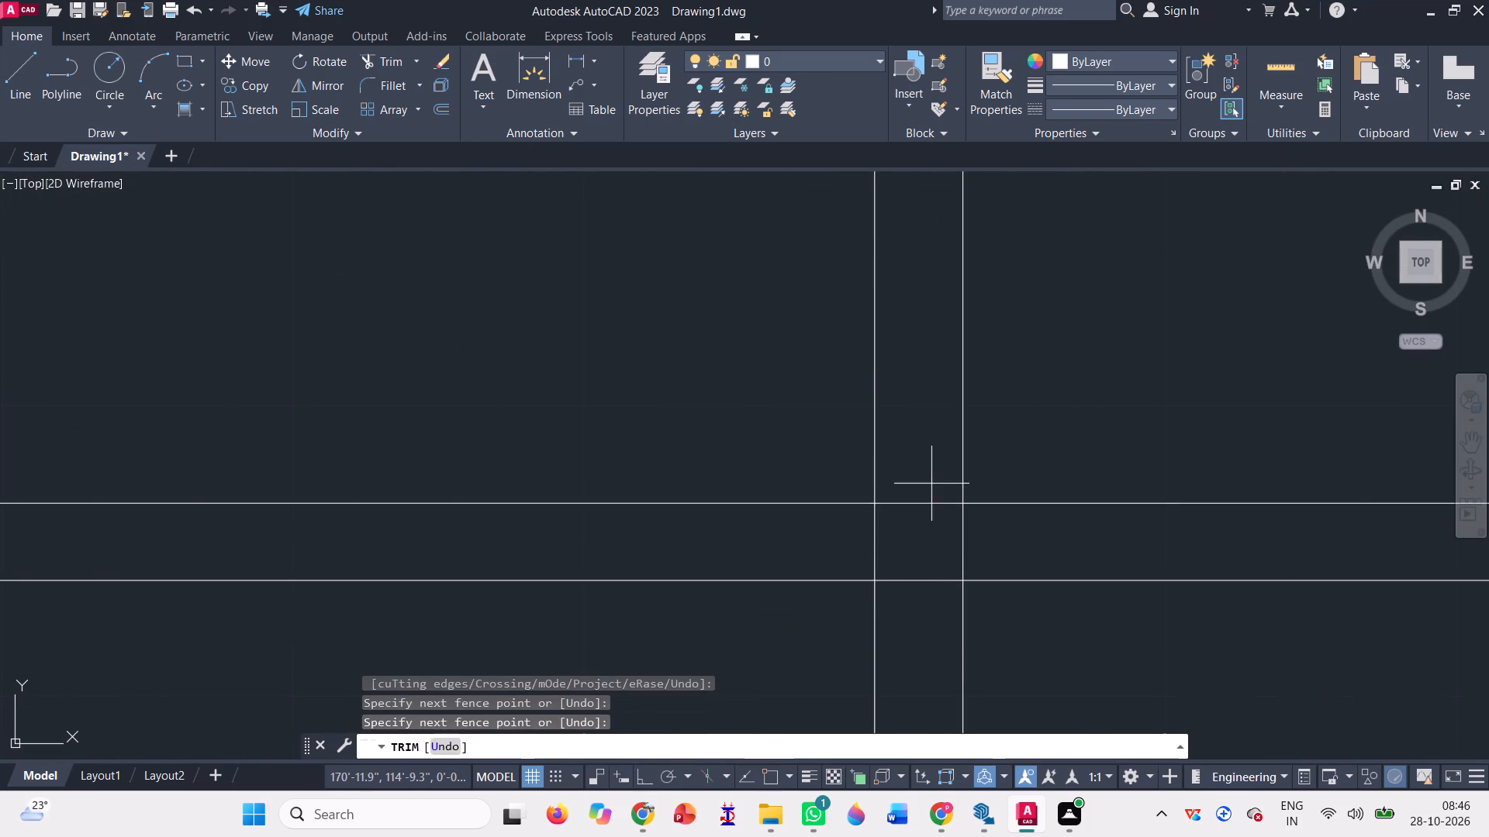
click(914, 611)
click(827, 552)
click(979, 544)
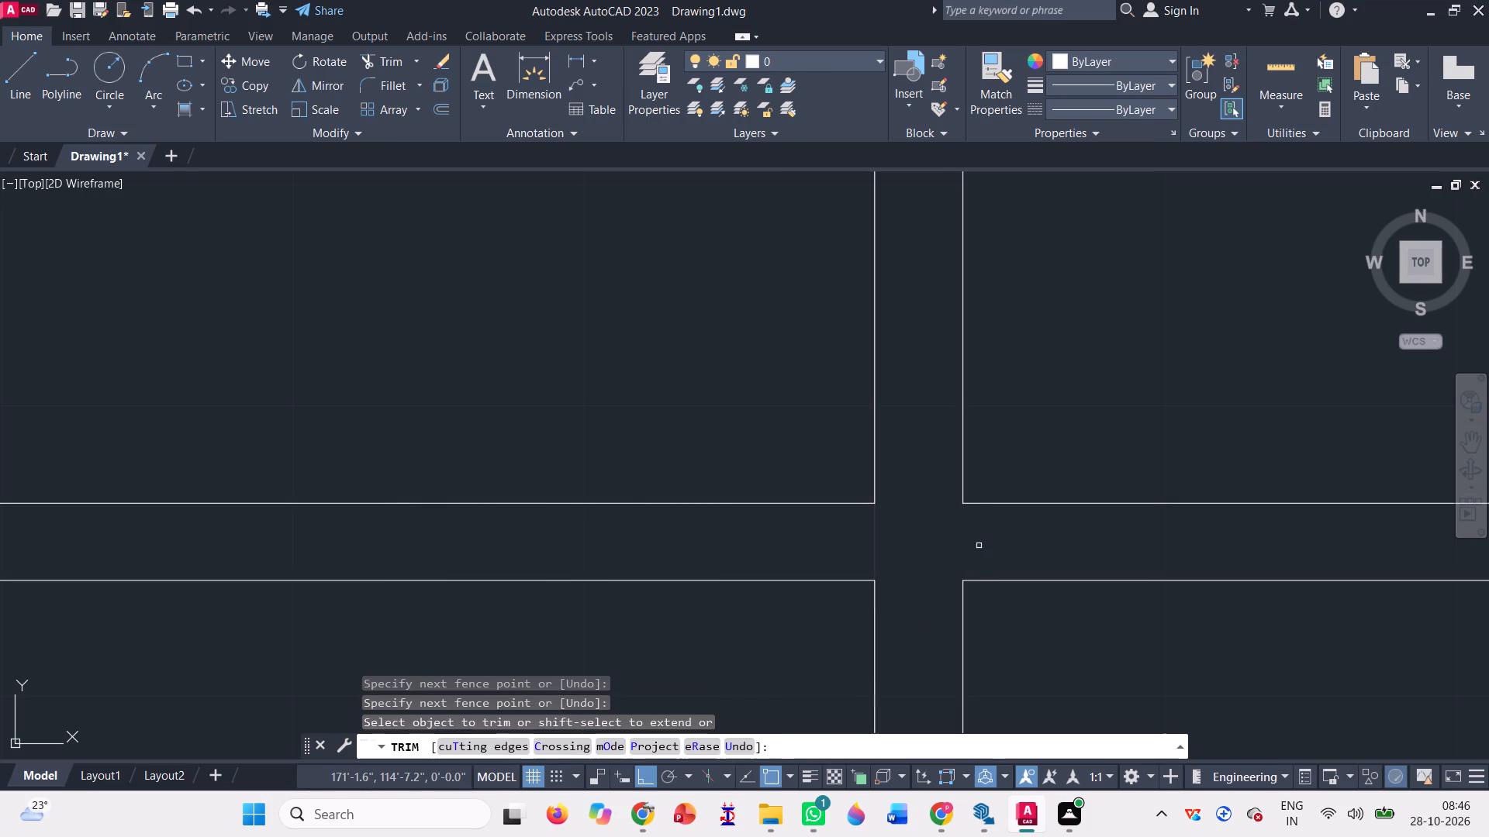
Trim the three short top-edge segments between the mullion lines of the four-pane window on the second-highest storey.
scroll(881, 574, down, 5)
scroll(469, 415, up, 3)
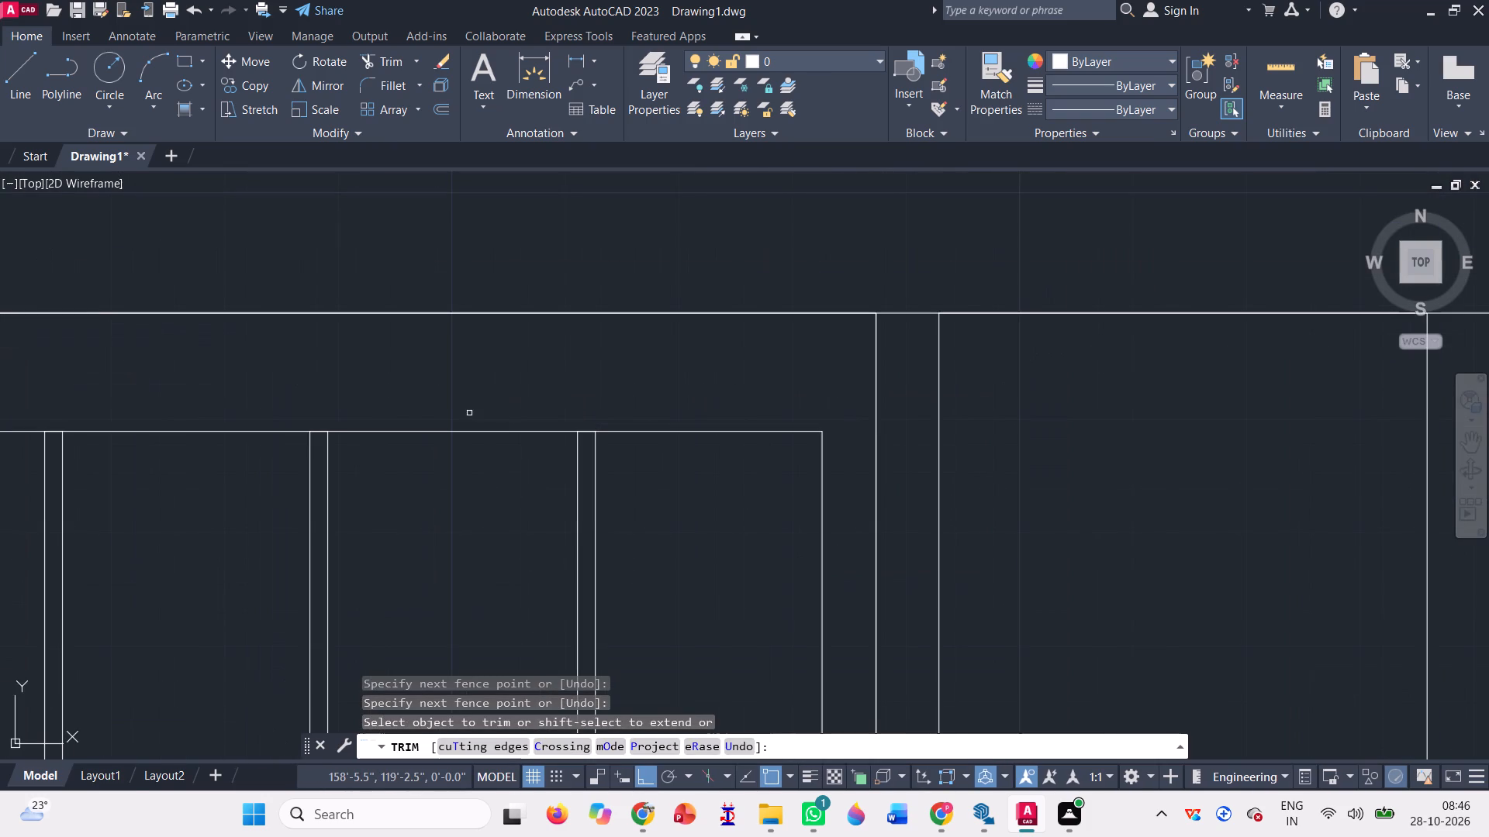
click(586, 434)
click(586, 434)
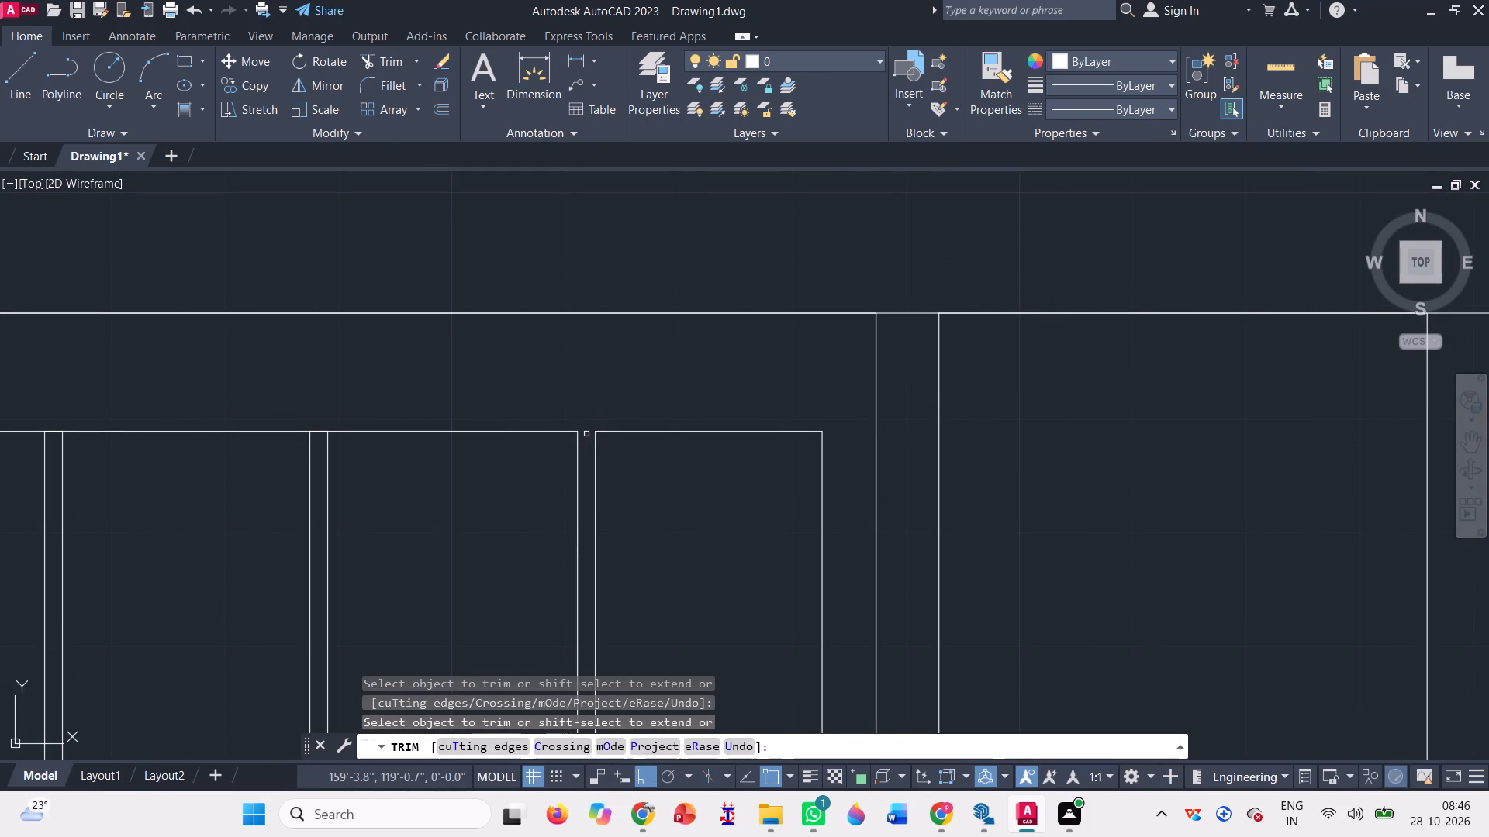
click(316, 432)
click(316, 435)
click(330, 419)
scroll(769, 460, down, 1)
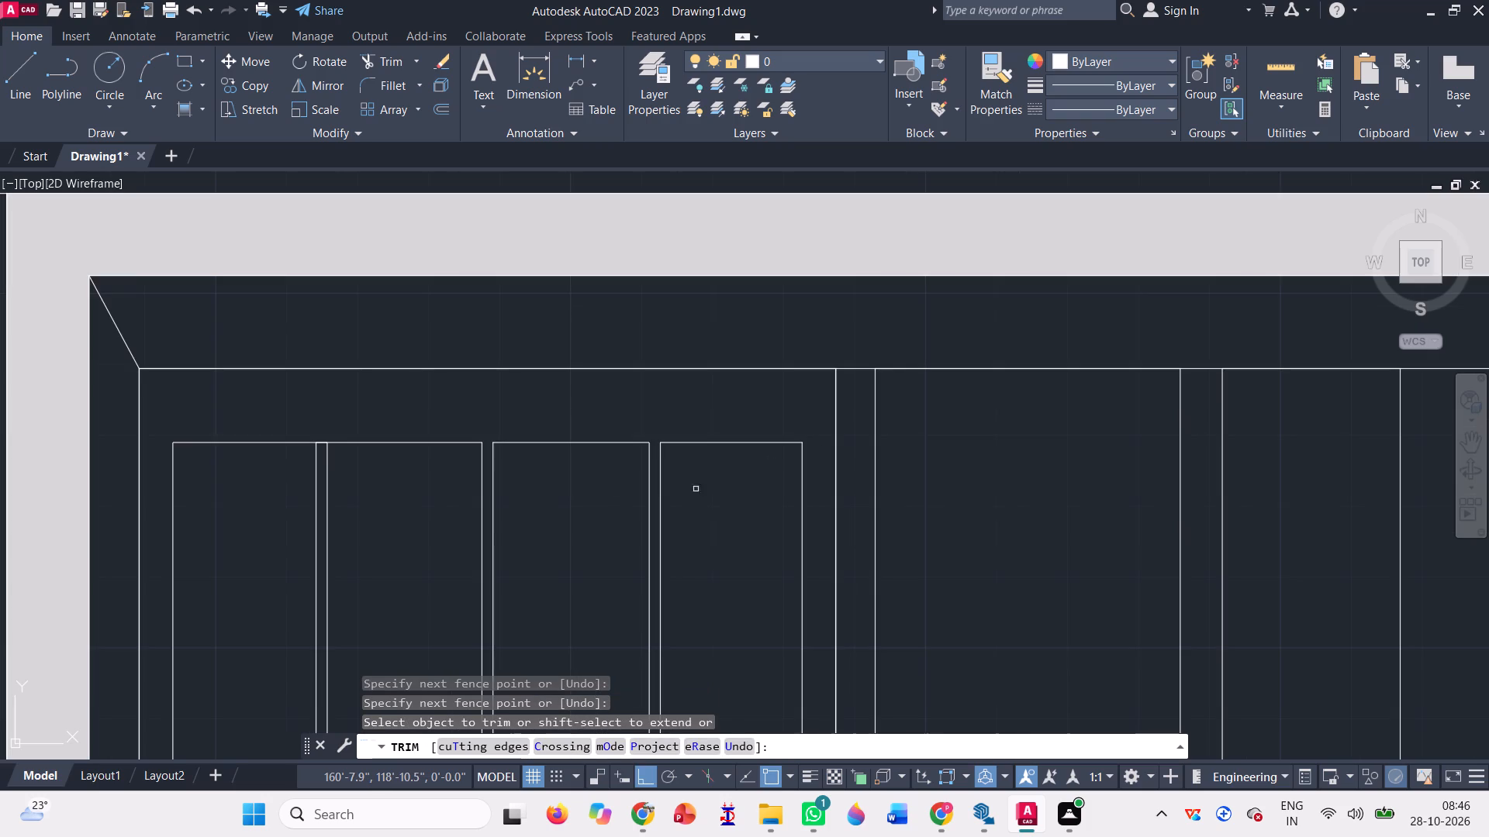
scroll(327, 444, up, 4)
click(302, 431)
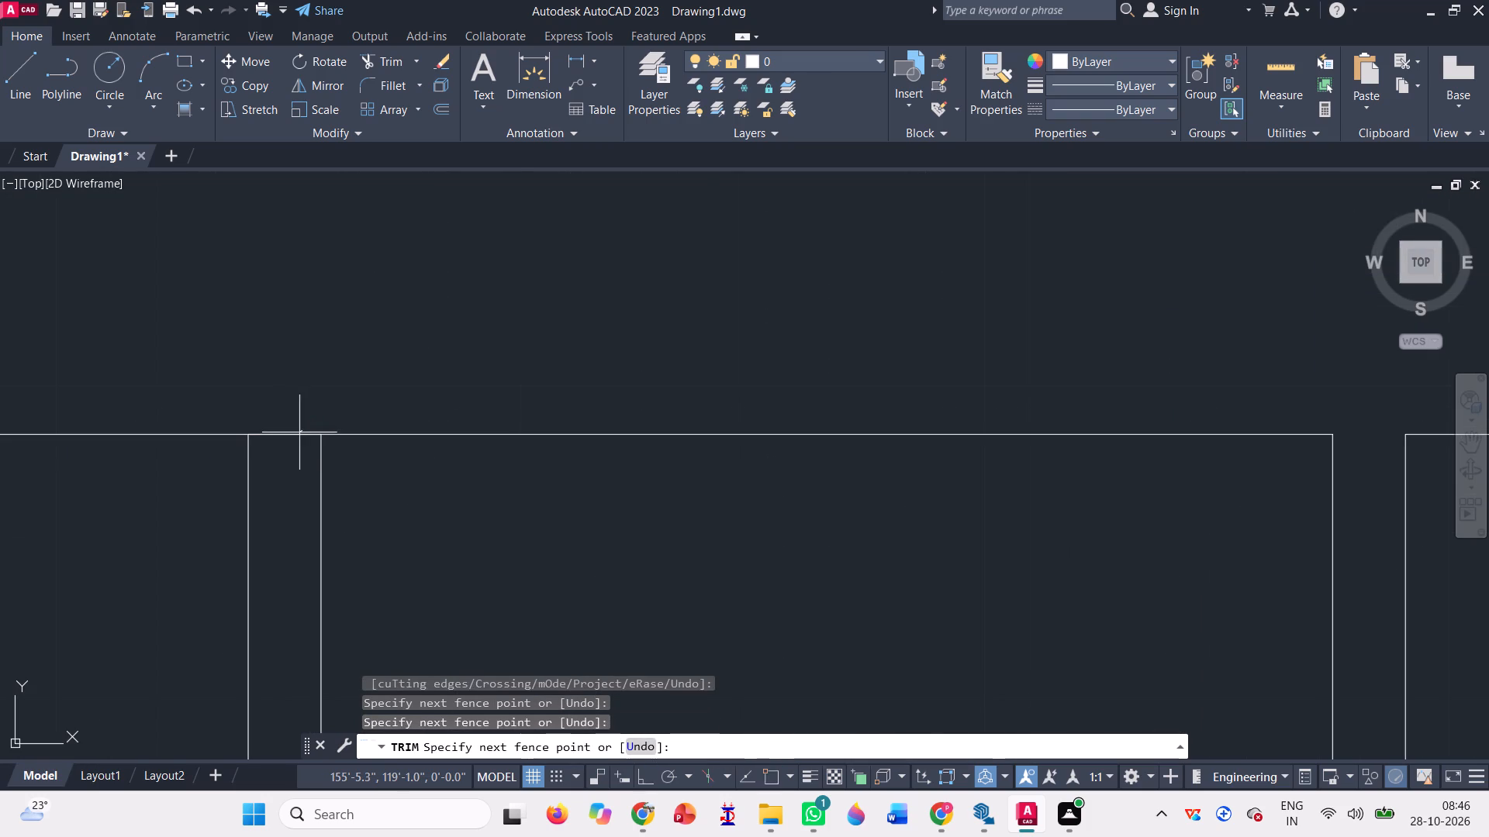
click(299, 432)
click(299, 433)
click(289, 437)
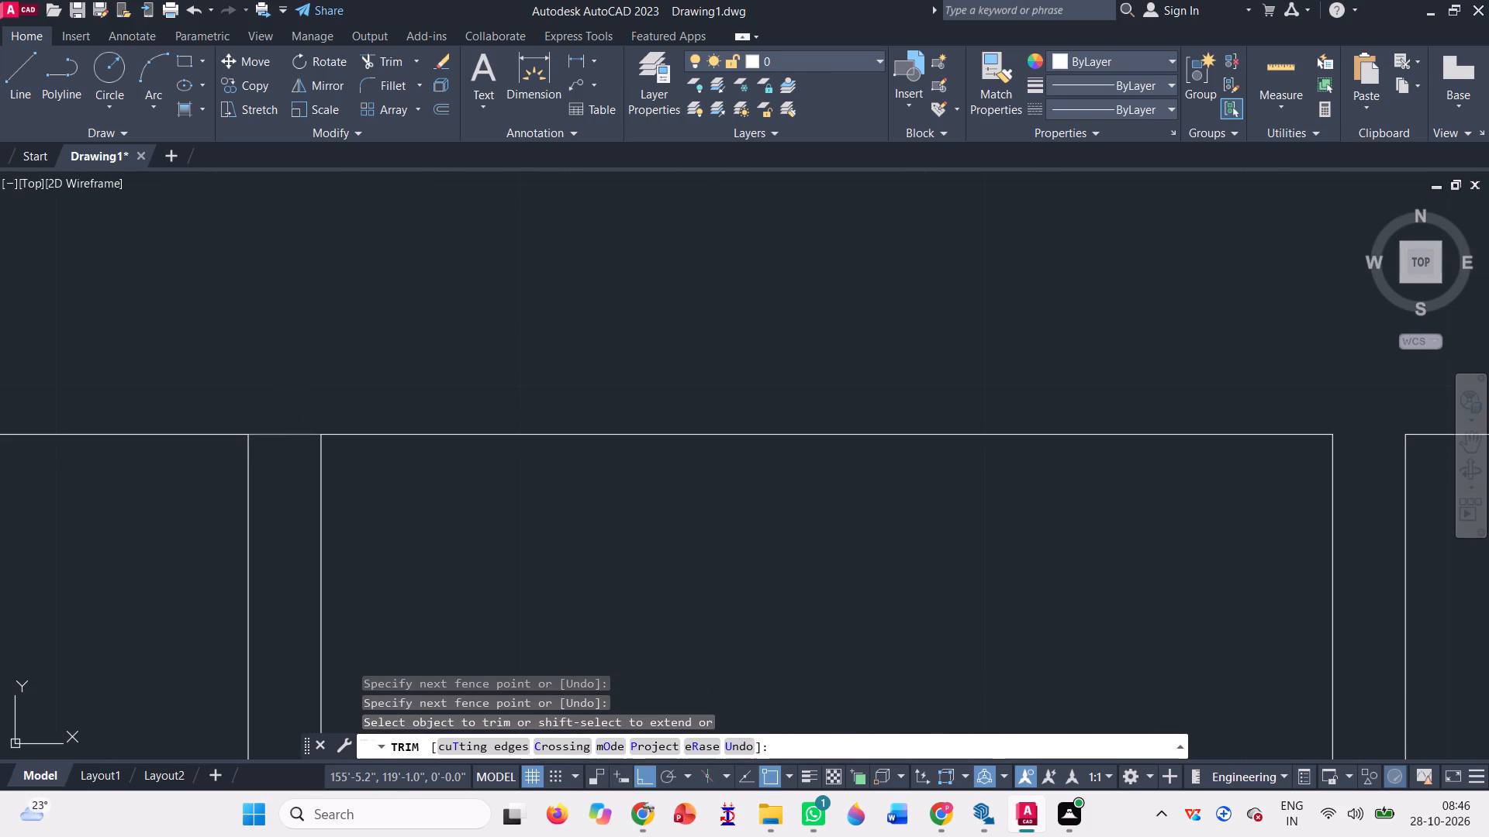
click(299, 438)
click(295, 405)
Trim the three short bottom-edge segments between the mullion lines of that second-highest storey's four-pane window.
scroll(730, 407, down, 6)
scroll(698, 592, up, 7)
click(717, 548)
click(730, 590)
scroll(602, 553, down, 3)
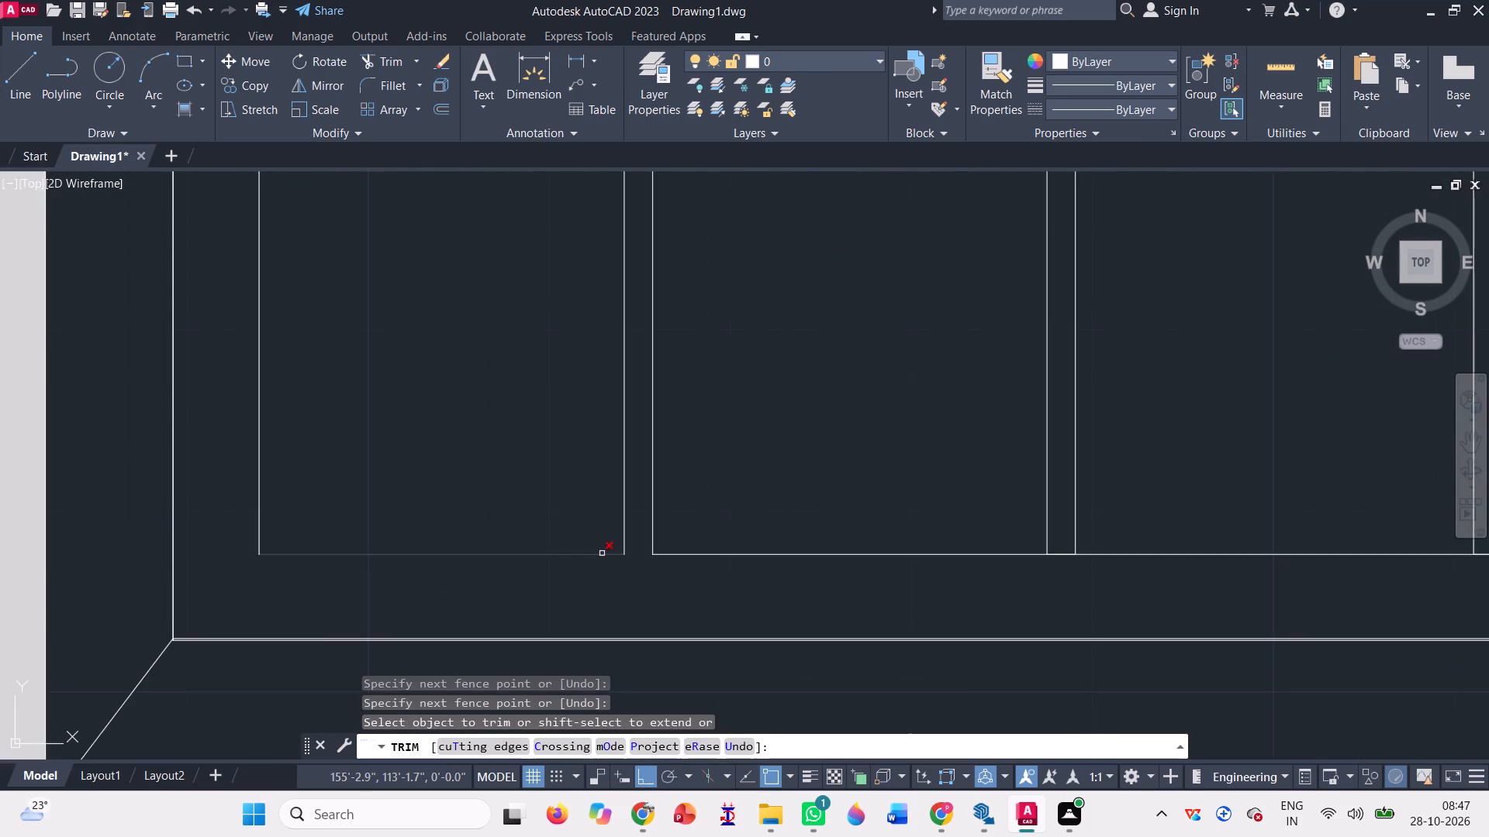
scroll(599, 549, down, 1)
scroll(938, 546, up, 2)
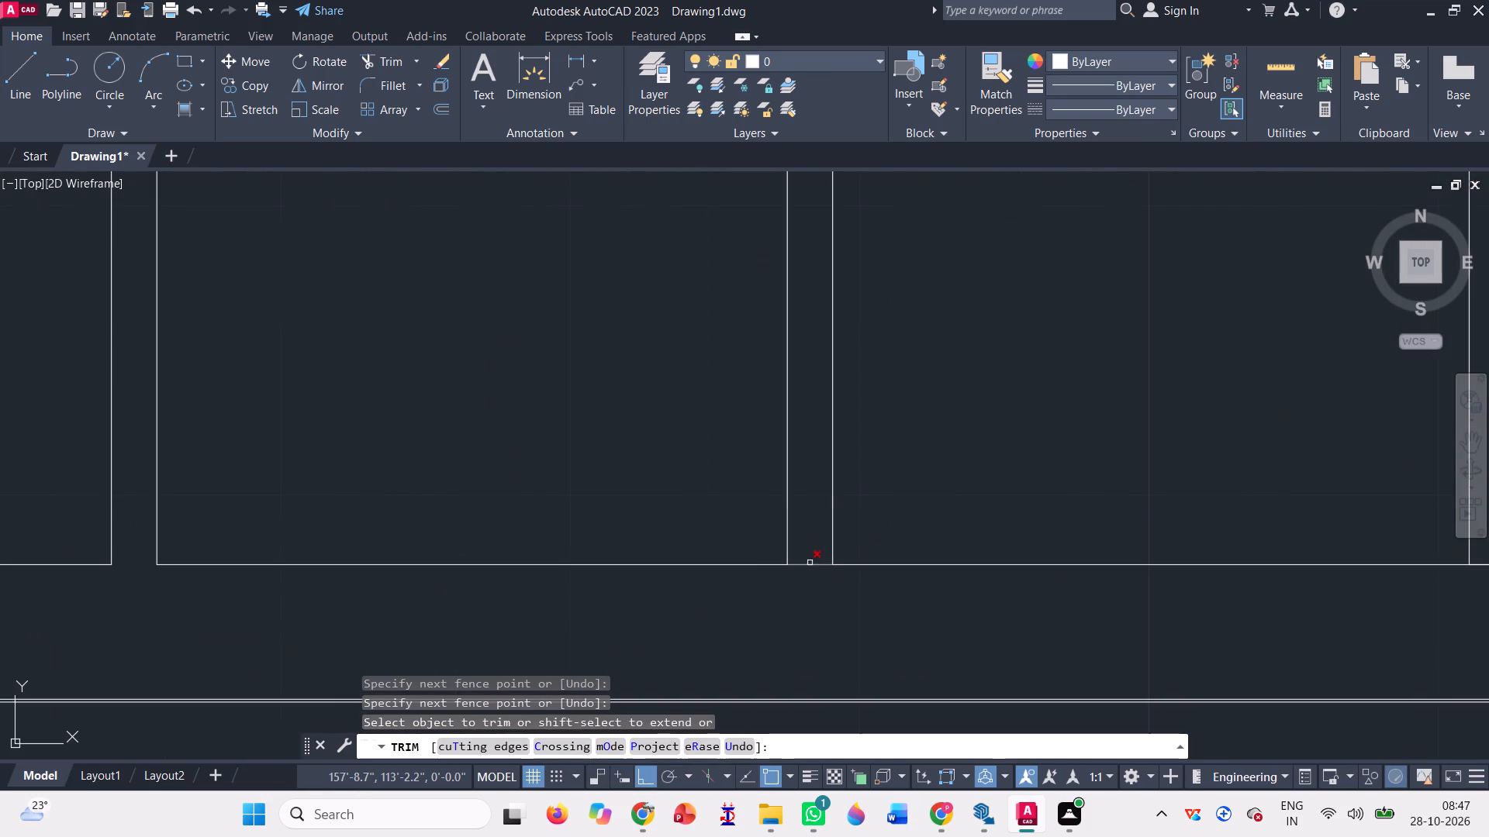
click(810, 563)
click(797, 579)
click(810, 556)
scroll(704, 567, down, 3)
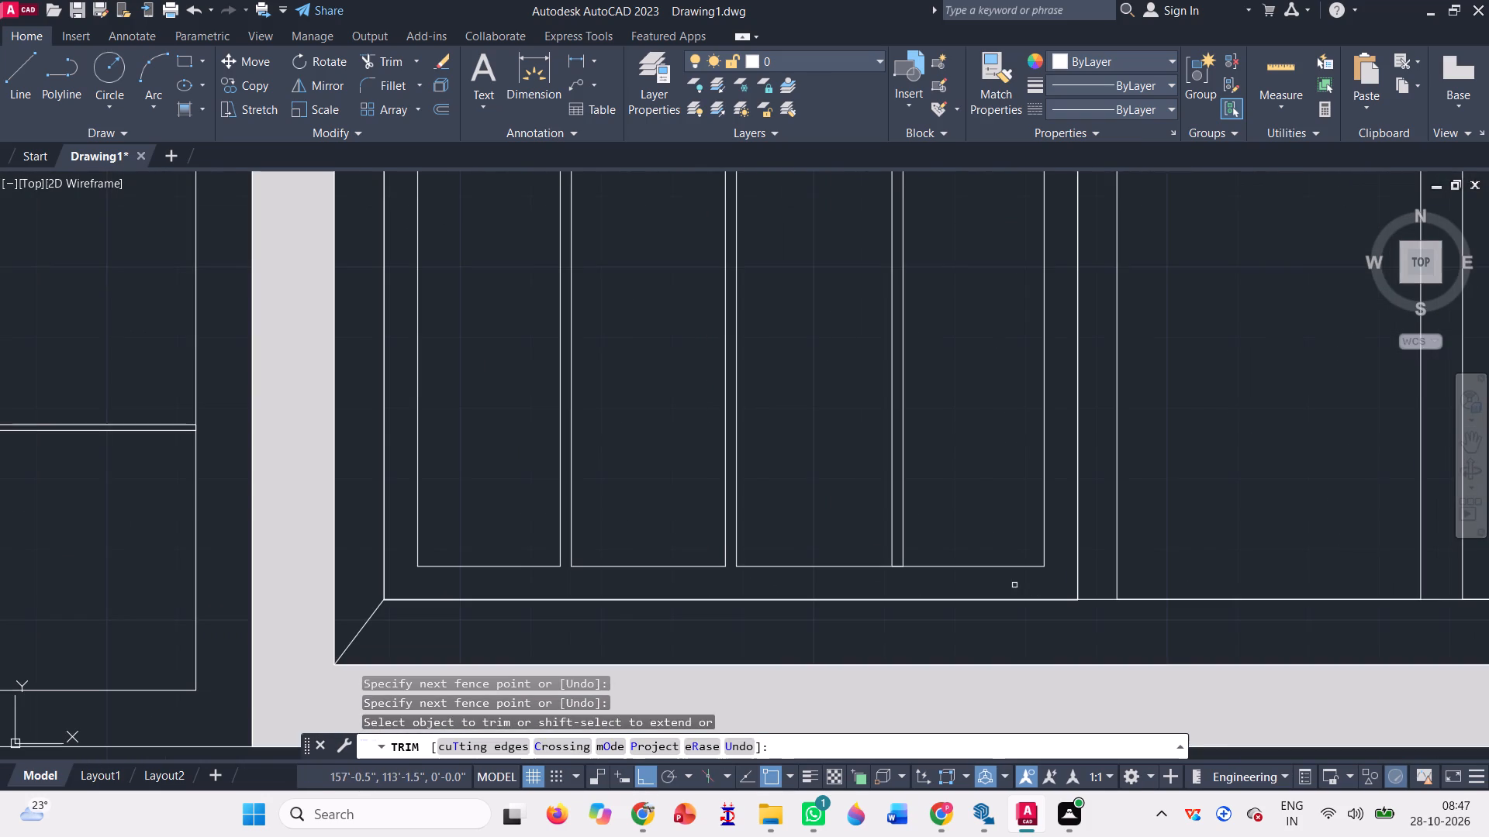
scroll(920, 575, up, 3)
click(828, 539)
click(828, 549)
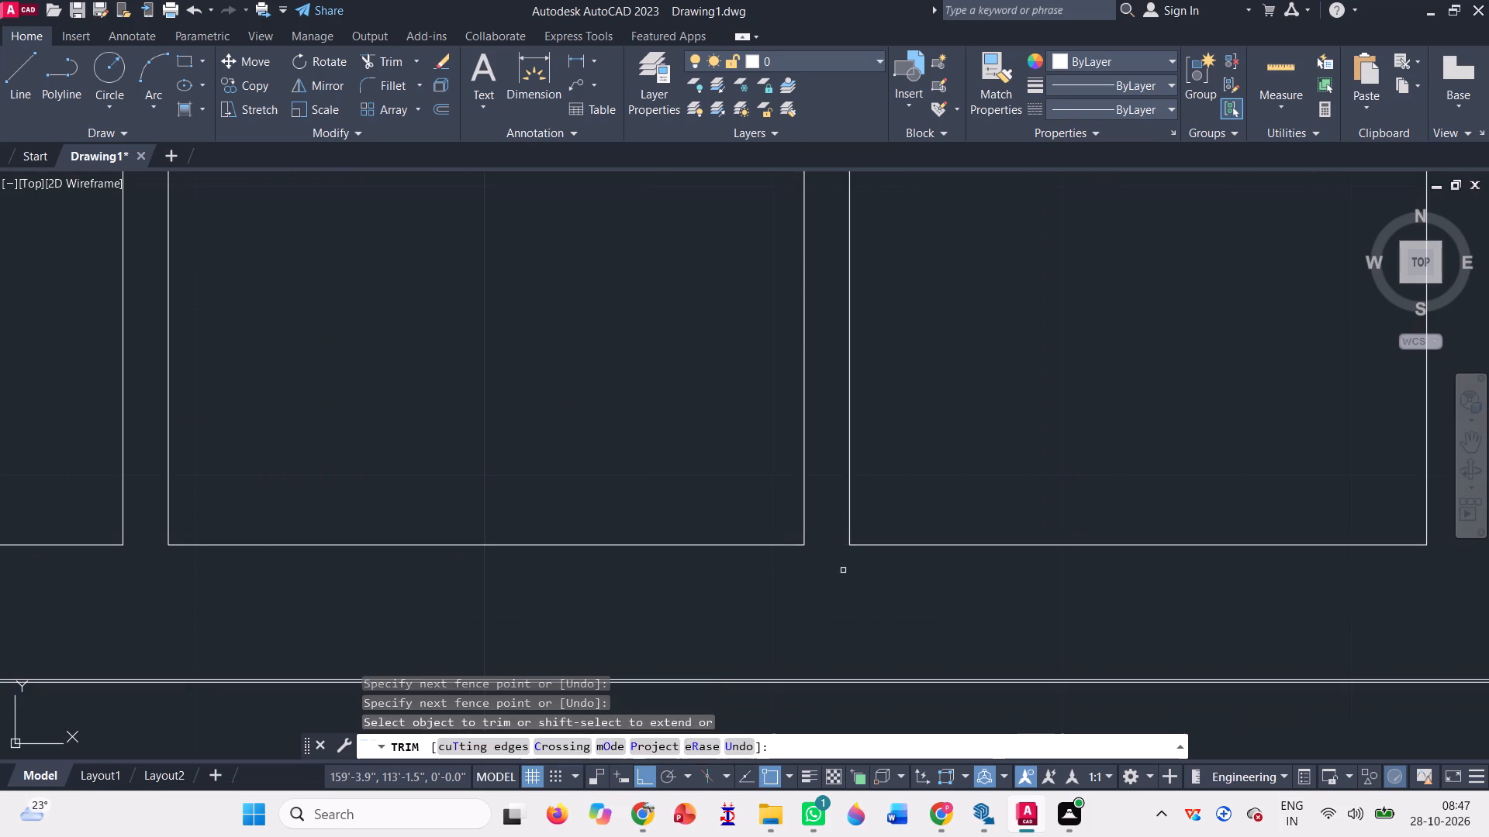
Inspect the windows on every storey of the hatched elevation for mullion and frame intersections that still need trimming.
scroll(844, 570, down, 5)
scroll(907, 571, down, 1)
scroll(713, 540, up, 3)
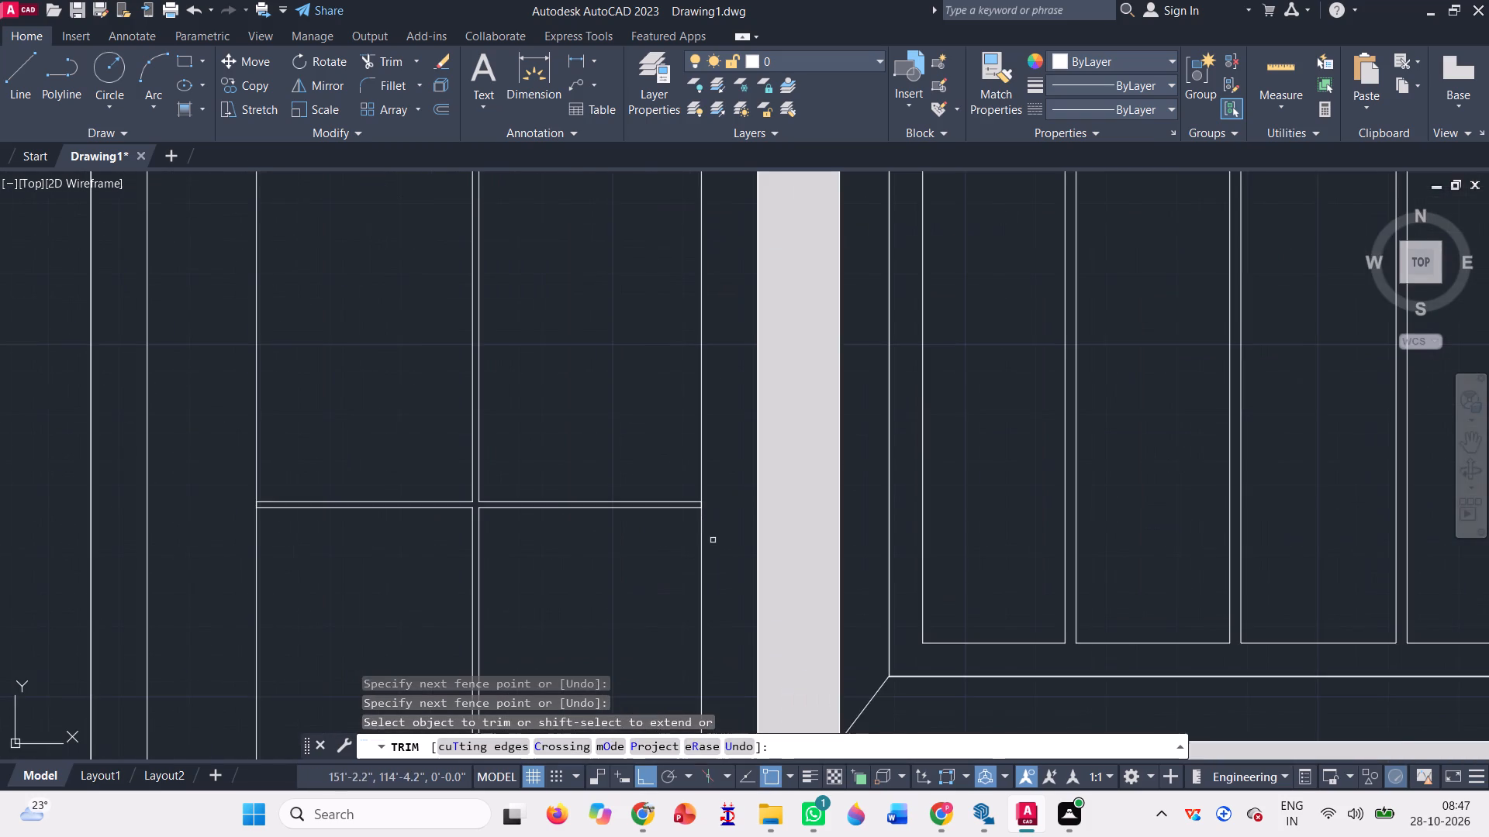
scroll(550, 543, down, 4)
scroll(820, 456, up, 3)
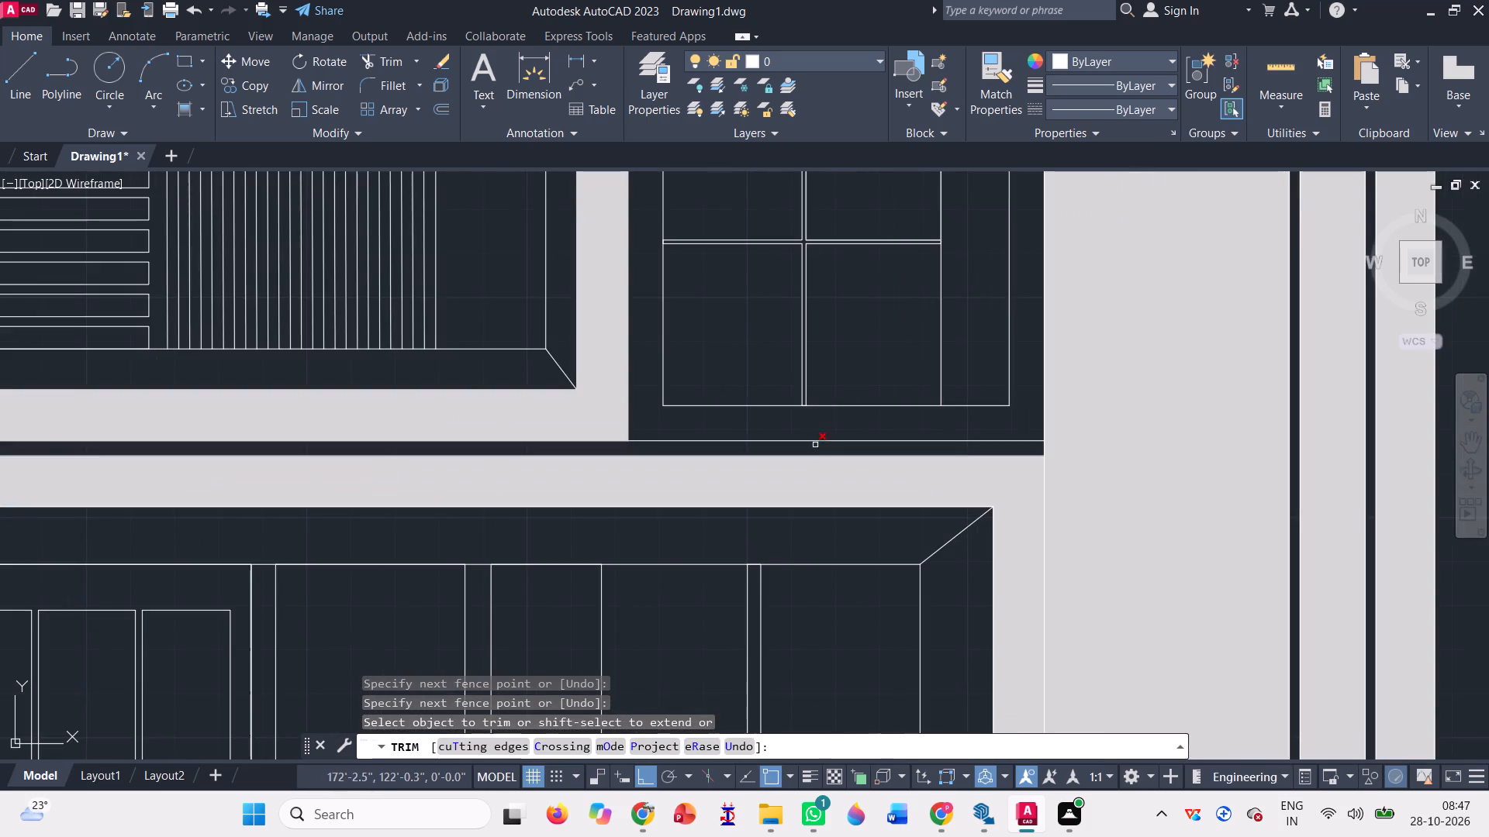
scroll(786, 383, down, 2)
scroll(725, 305, down, 2)
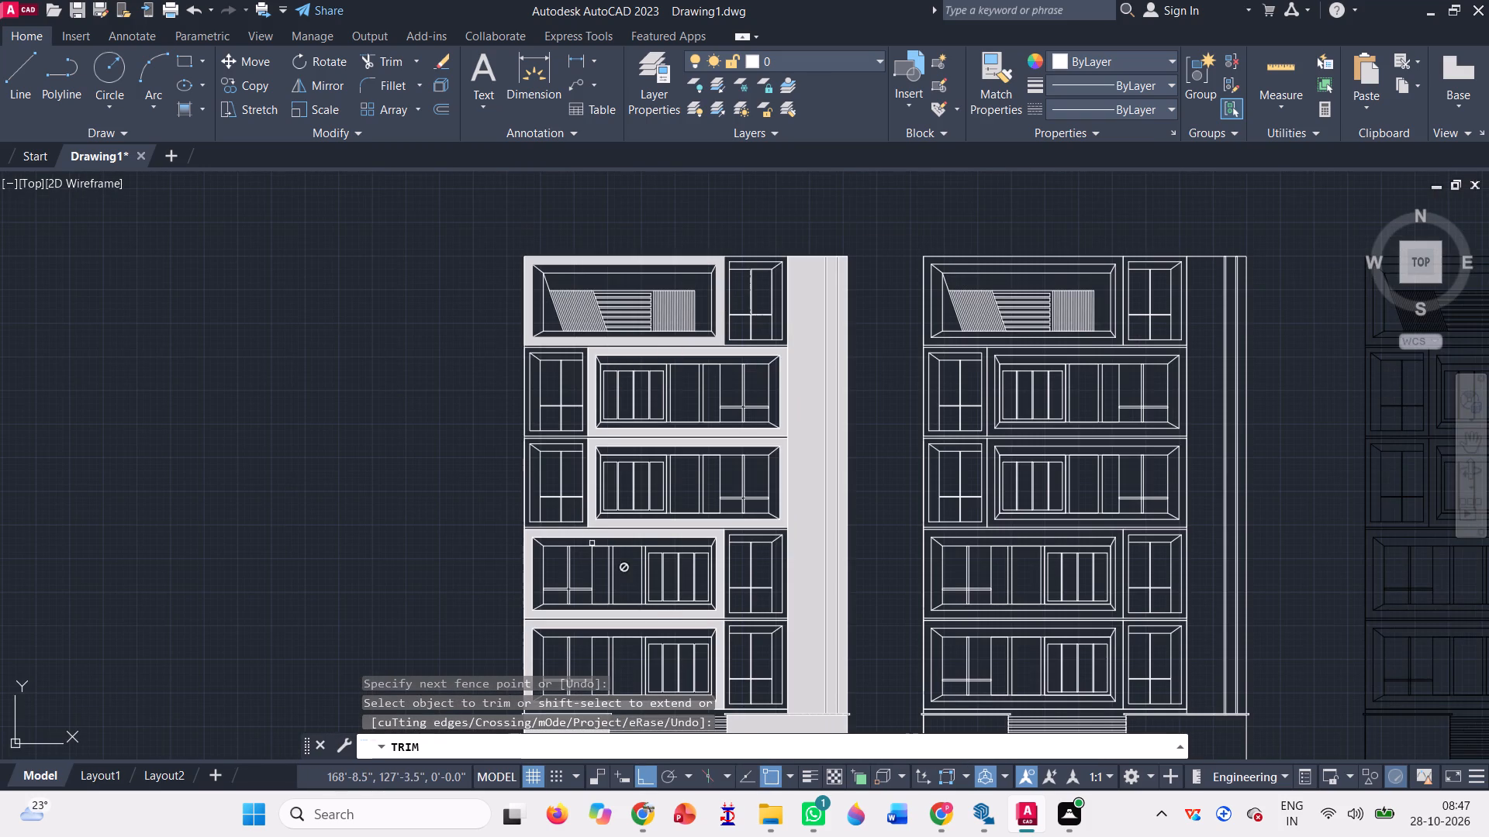
scroll(667, 618, up, 2)
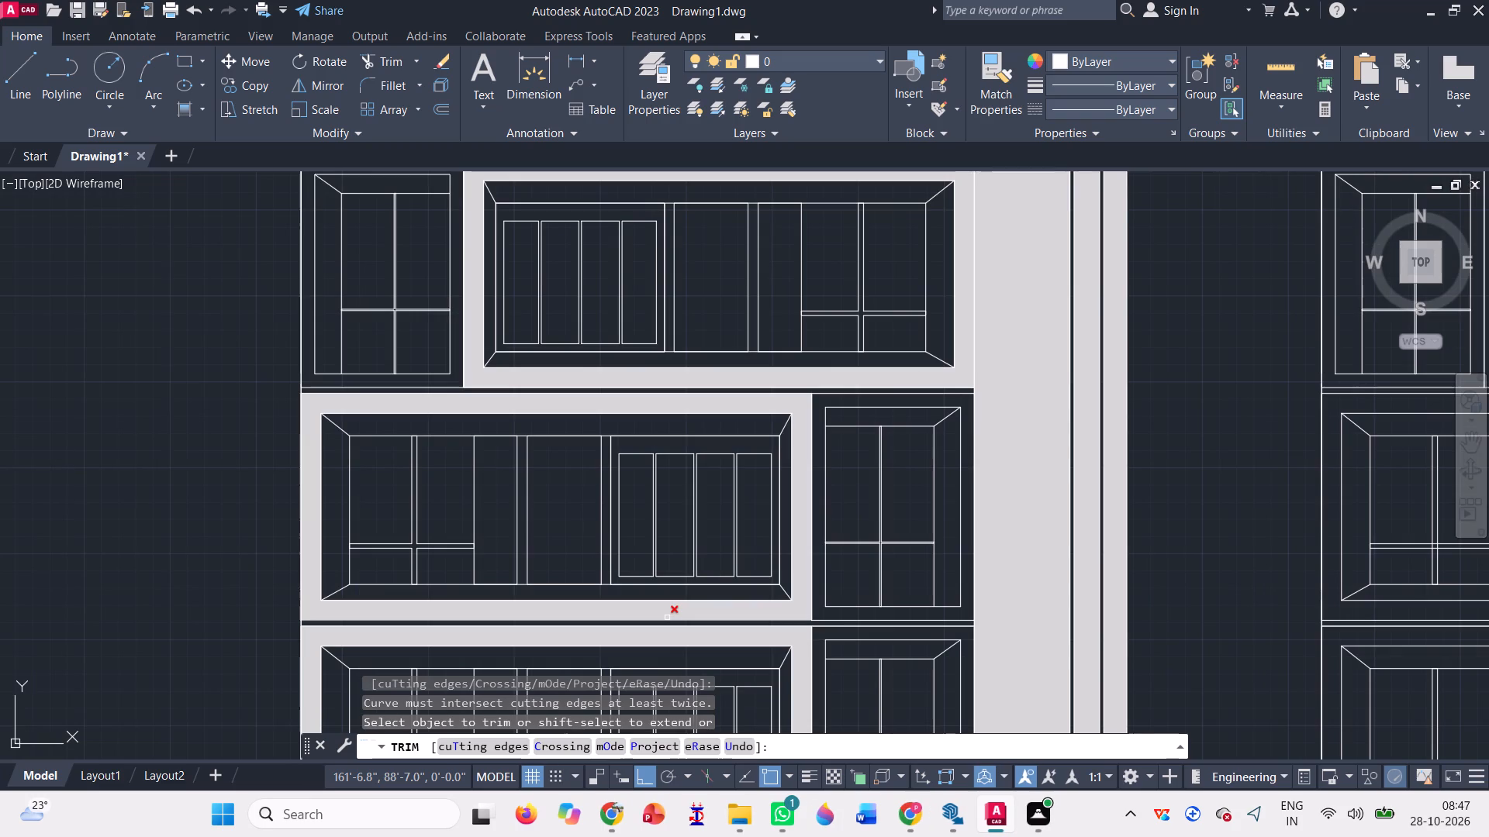
scroll(667, 618, up, 1)
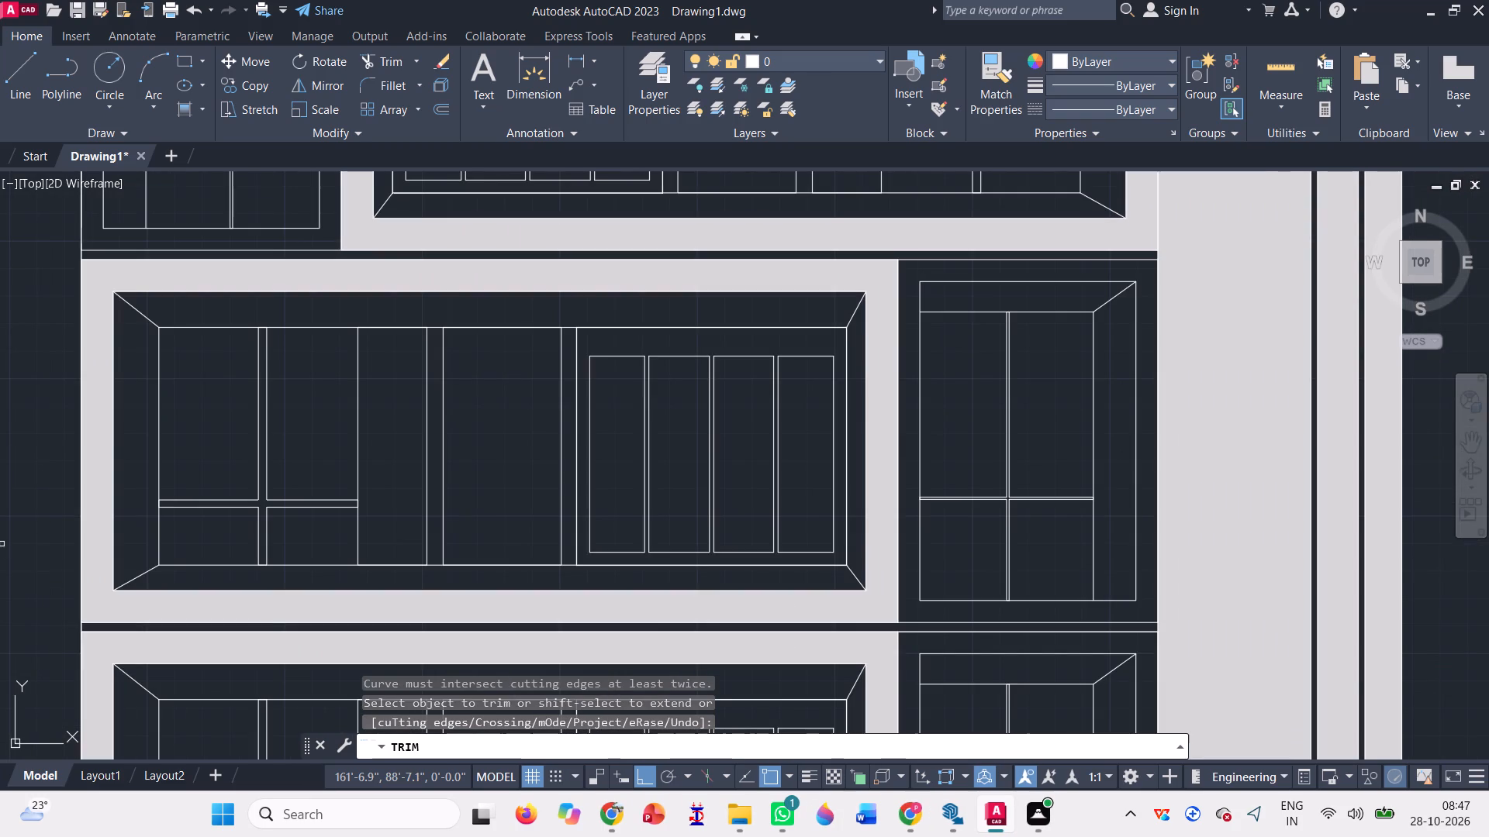
scroll(548, 570, down, 2)
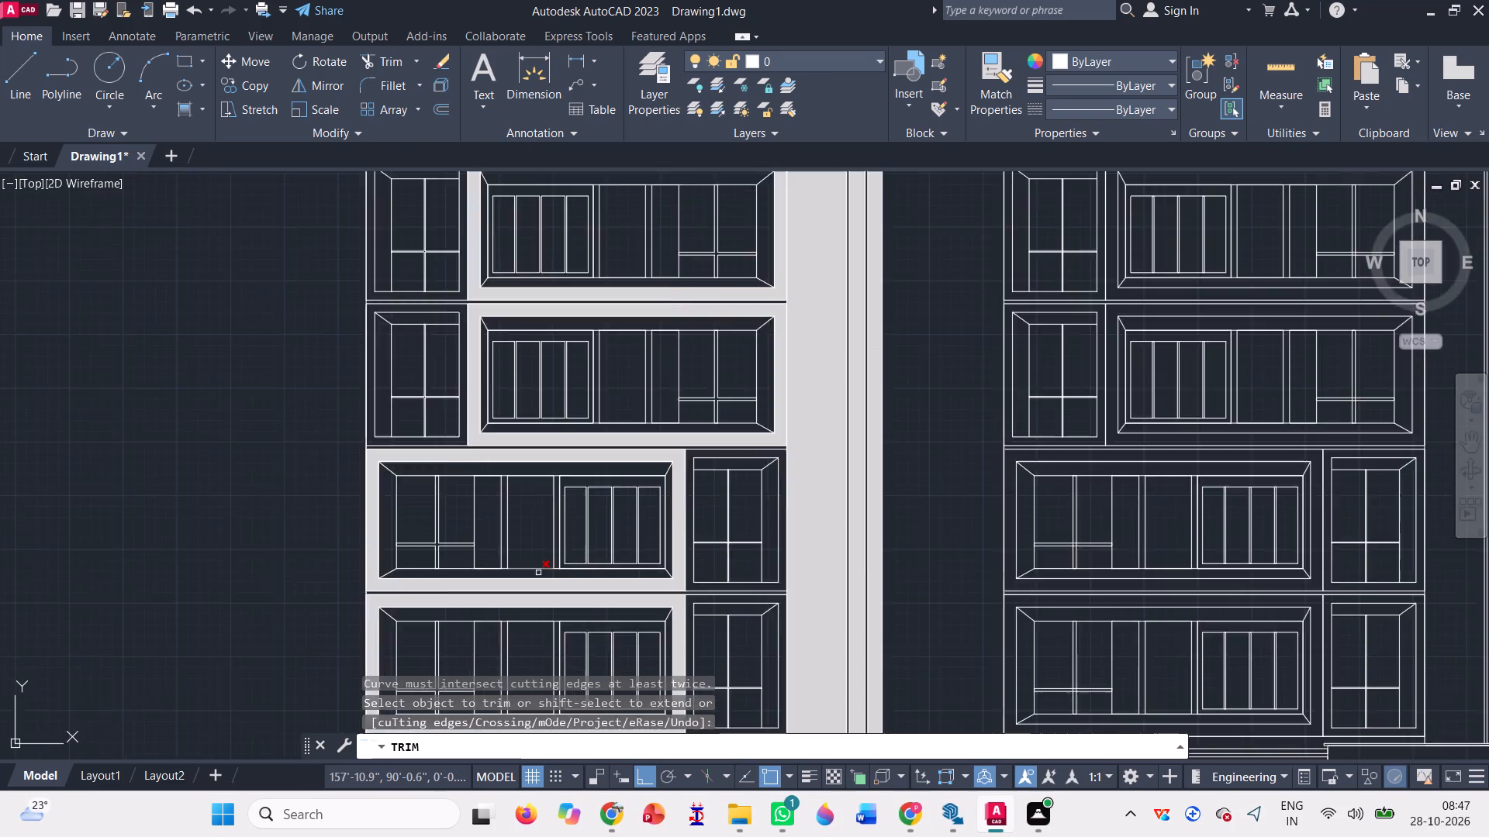
Inspect all storeys of the hatched elevation for window intersections that still need trimming, and end the Trim command.
scroll(537, 573, down, 1)
scroll(578, 384, up, 3)
scroll(572, 494, down, 2)
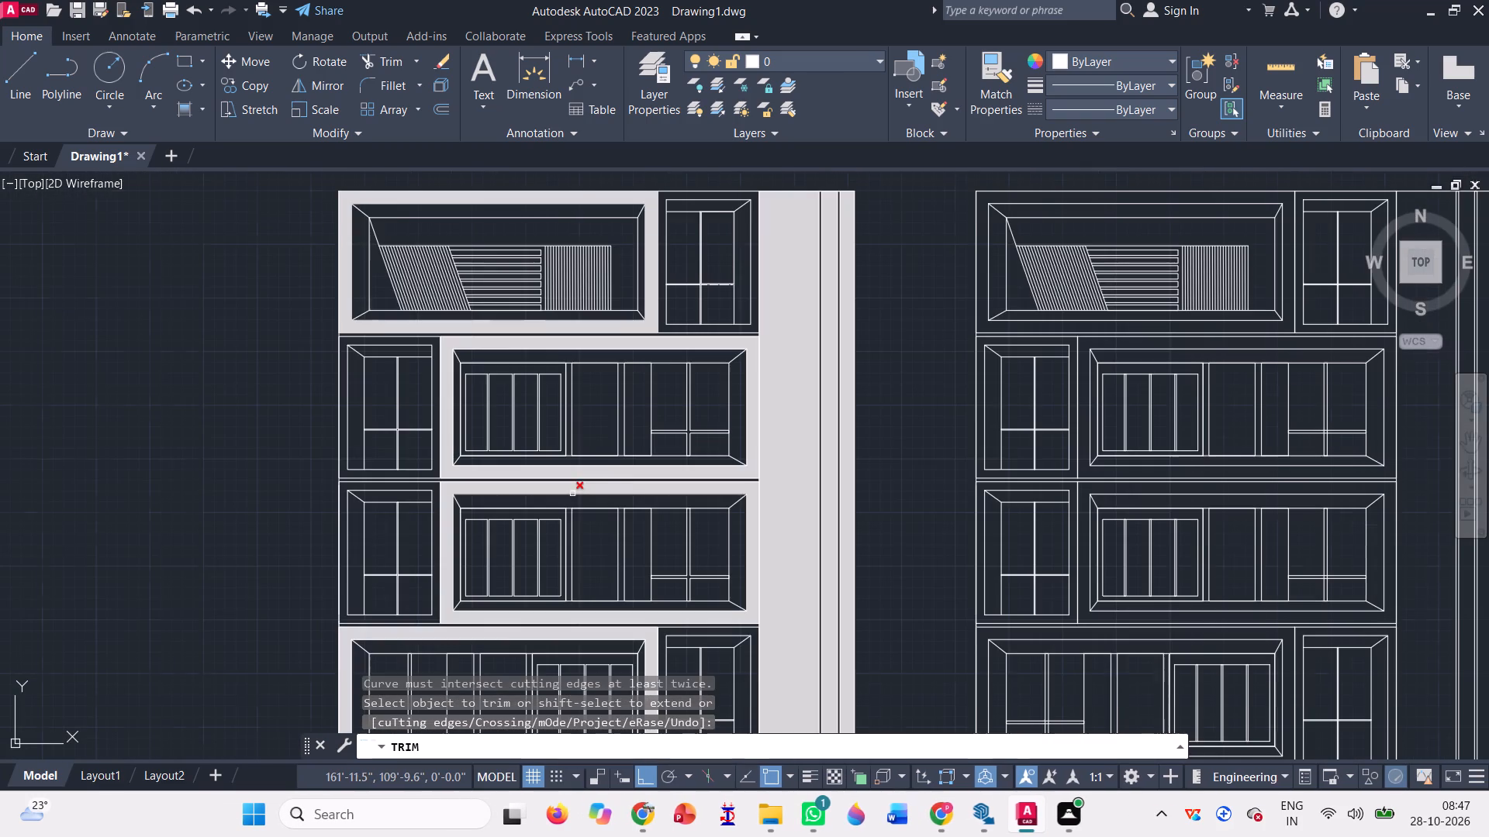
scroll(717, 284, up, 3)
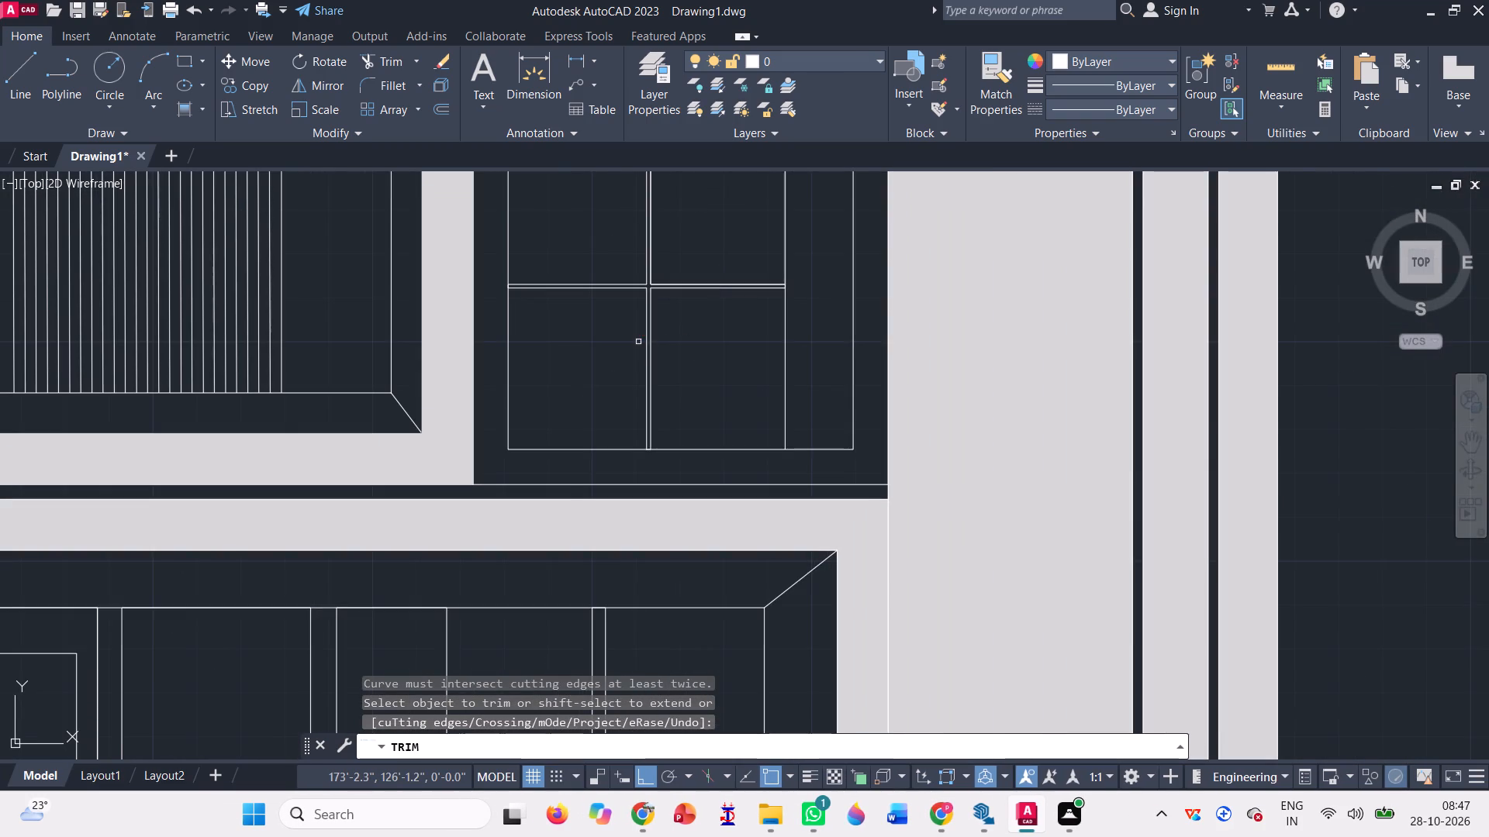
scroll(624, 312, down, 1)
scroll(692, 286, up, 1)
scroll(692, 286, down, 3)
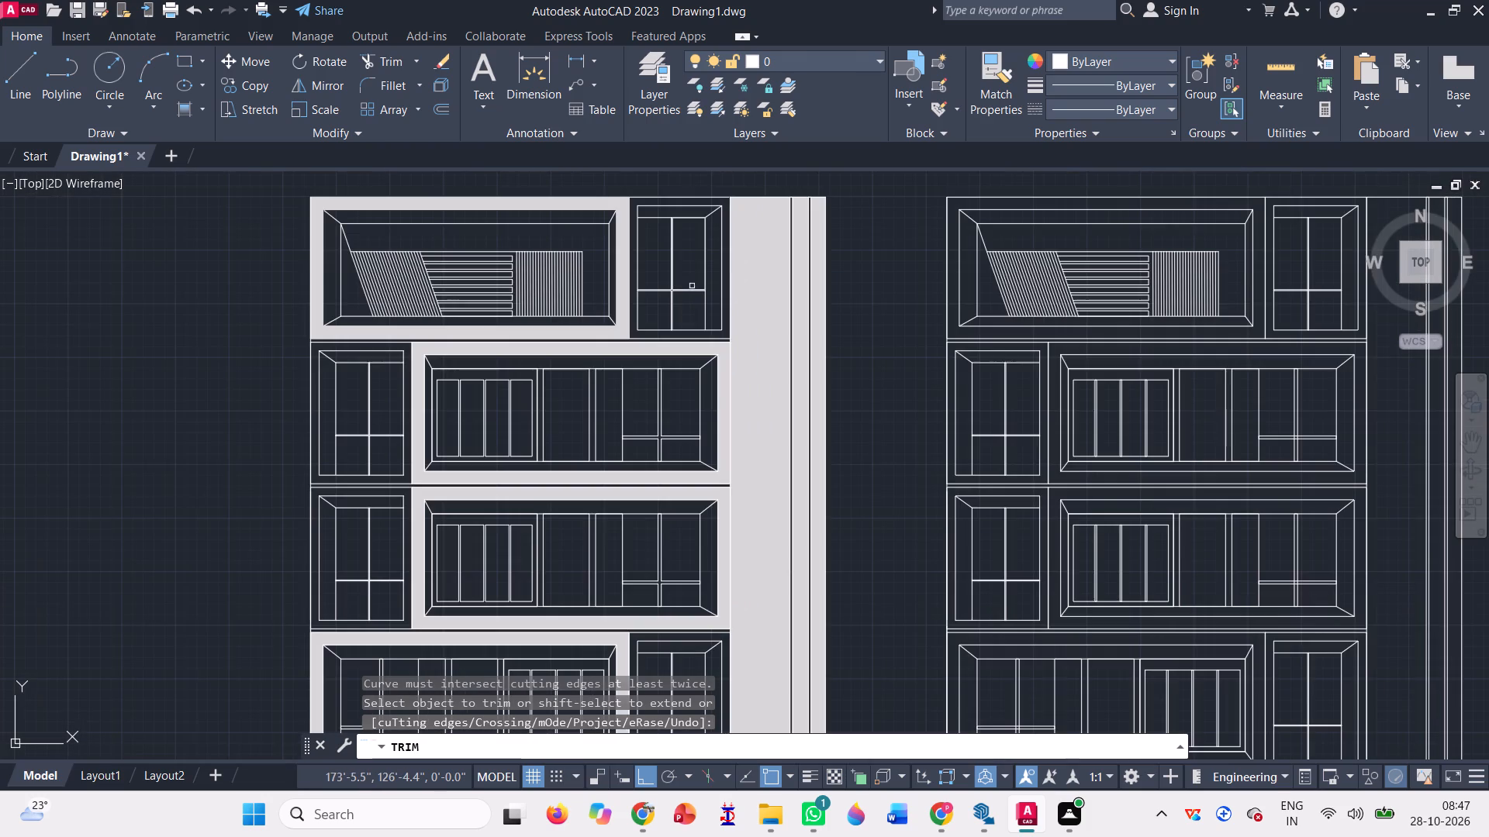
scroll(561, 258, down, 1)
scroll(636, 643, up, 2)
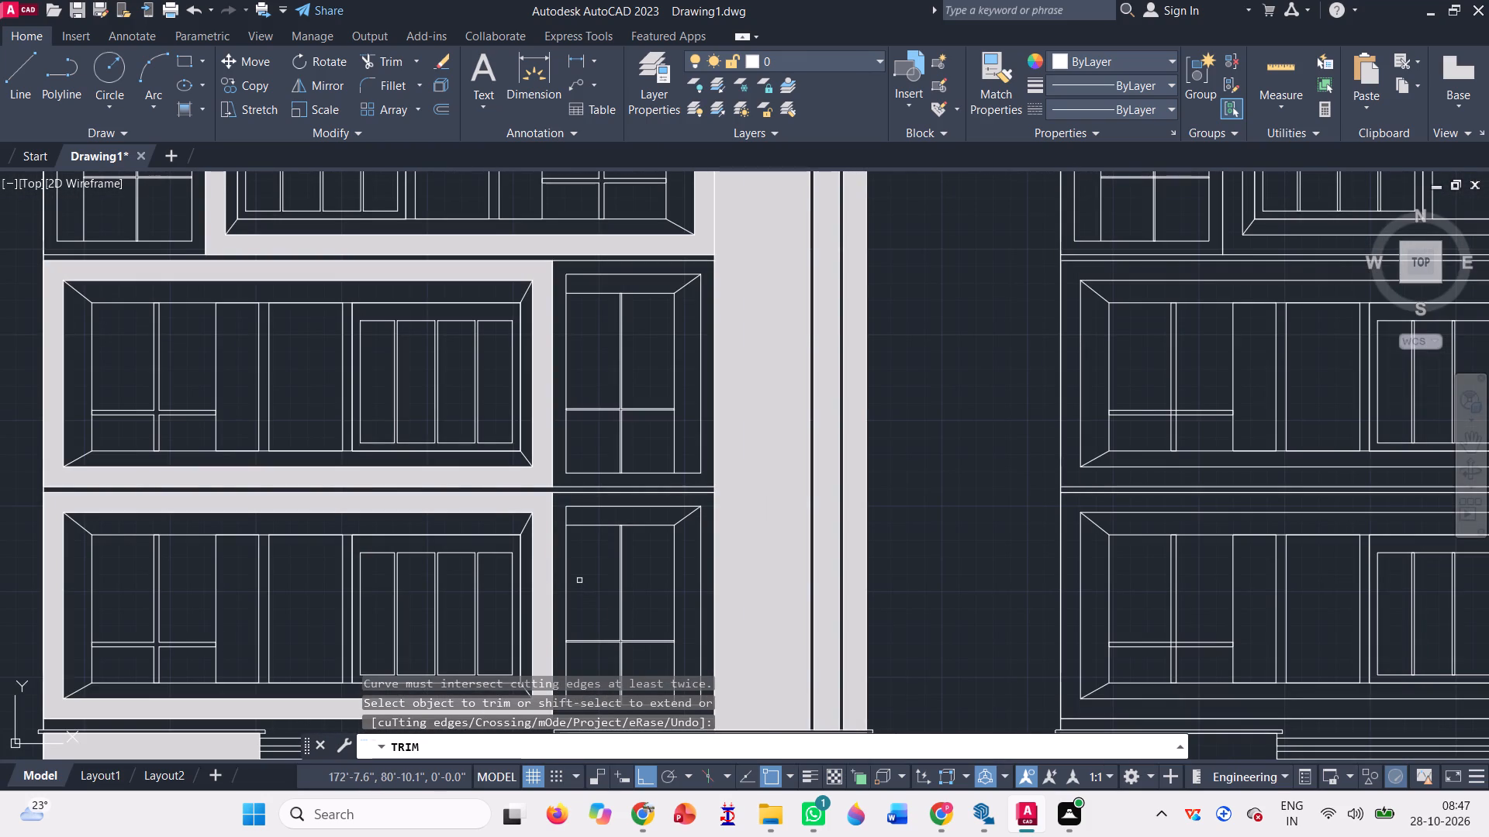
scroll(579, 580, down, 1)
scroll(431, 549, down, 2)
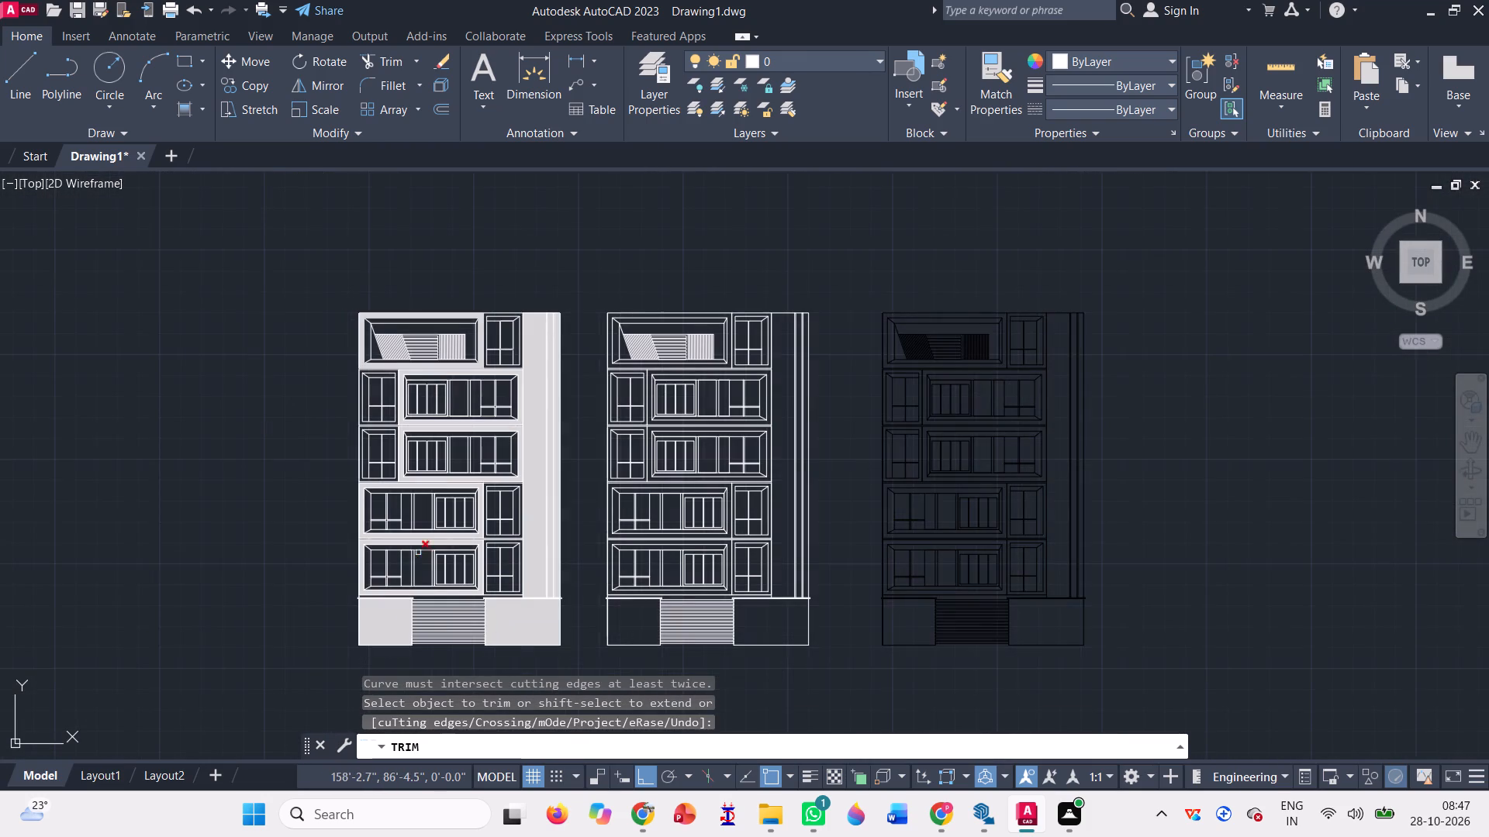
key(Escape)
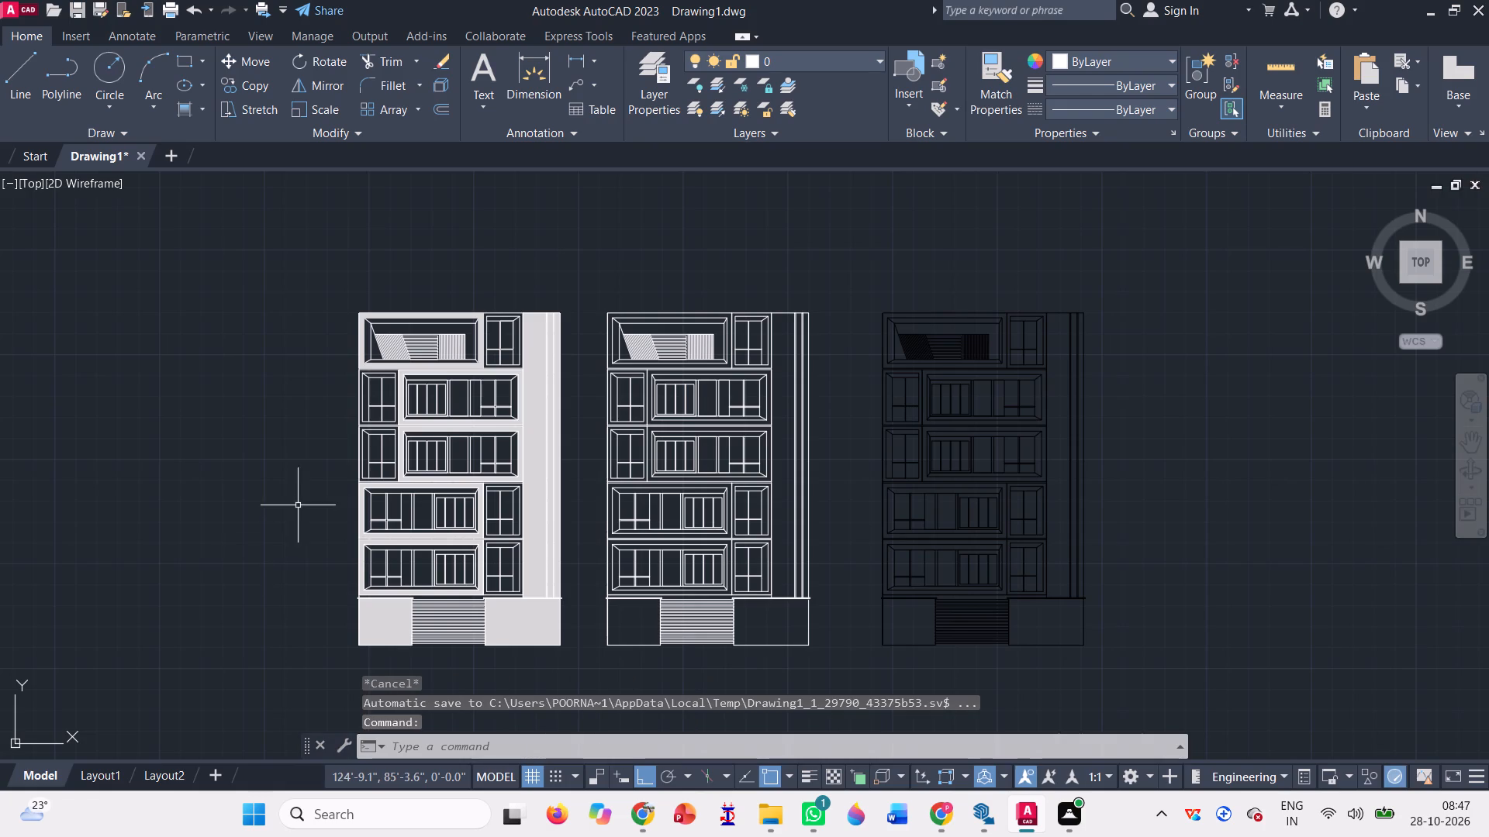
Set up a new hatch with the SOLID pattern and colour 232,232,232.
click(185, 105)
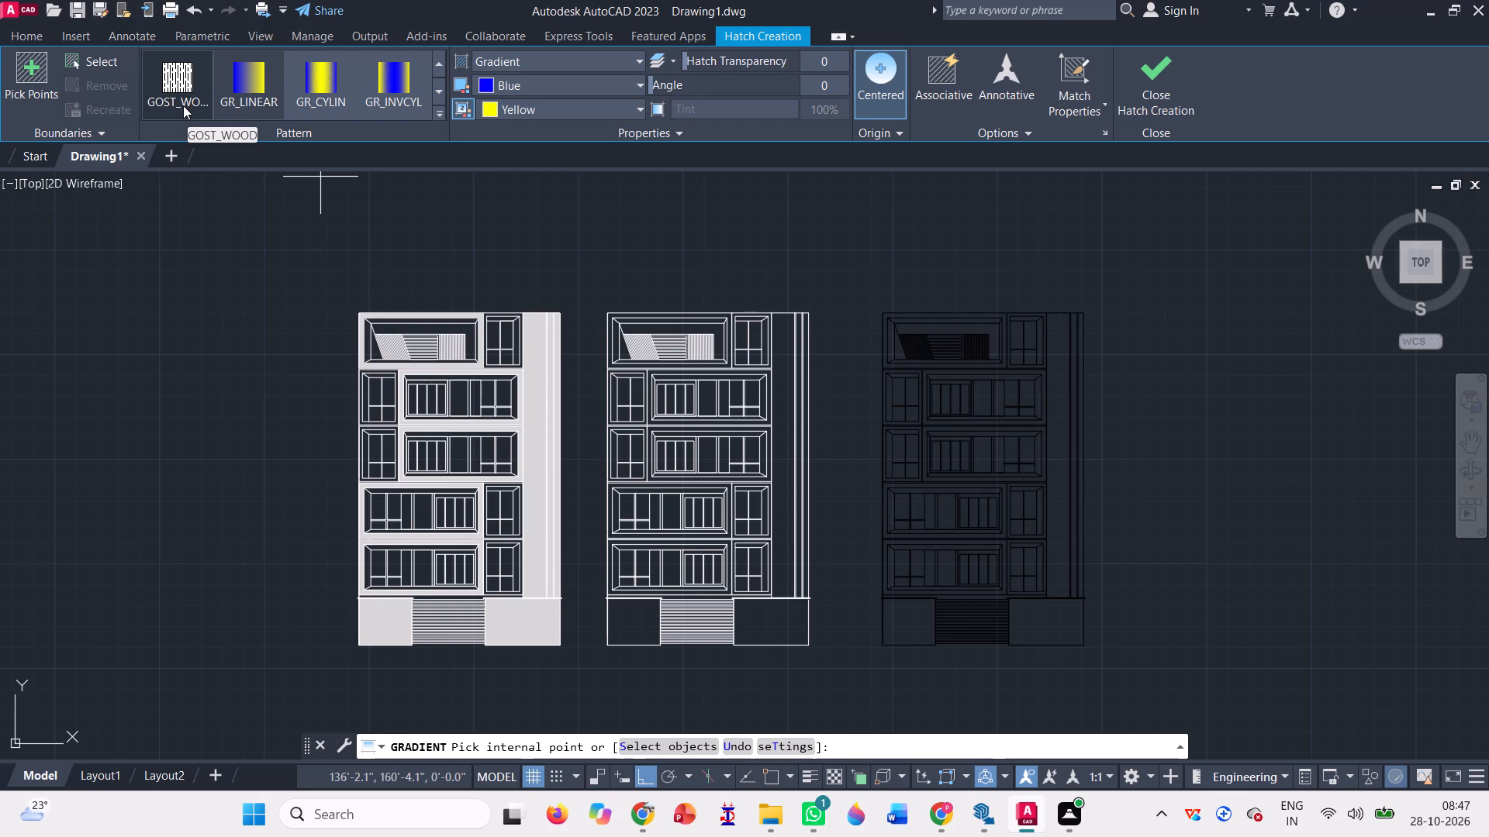
scroll(183, 105, up, 10)
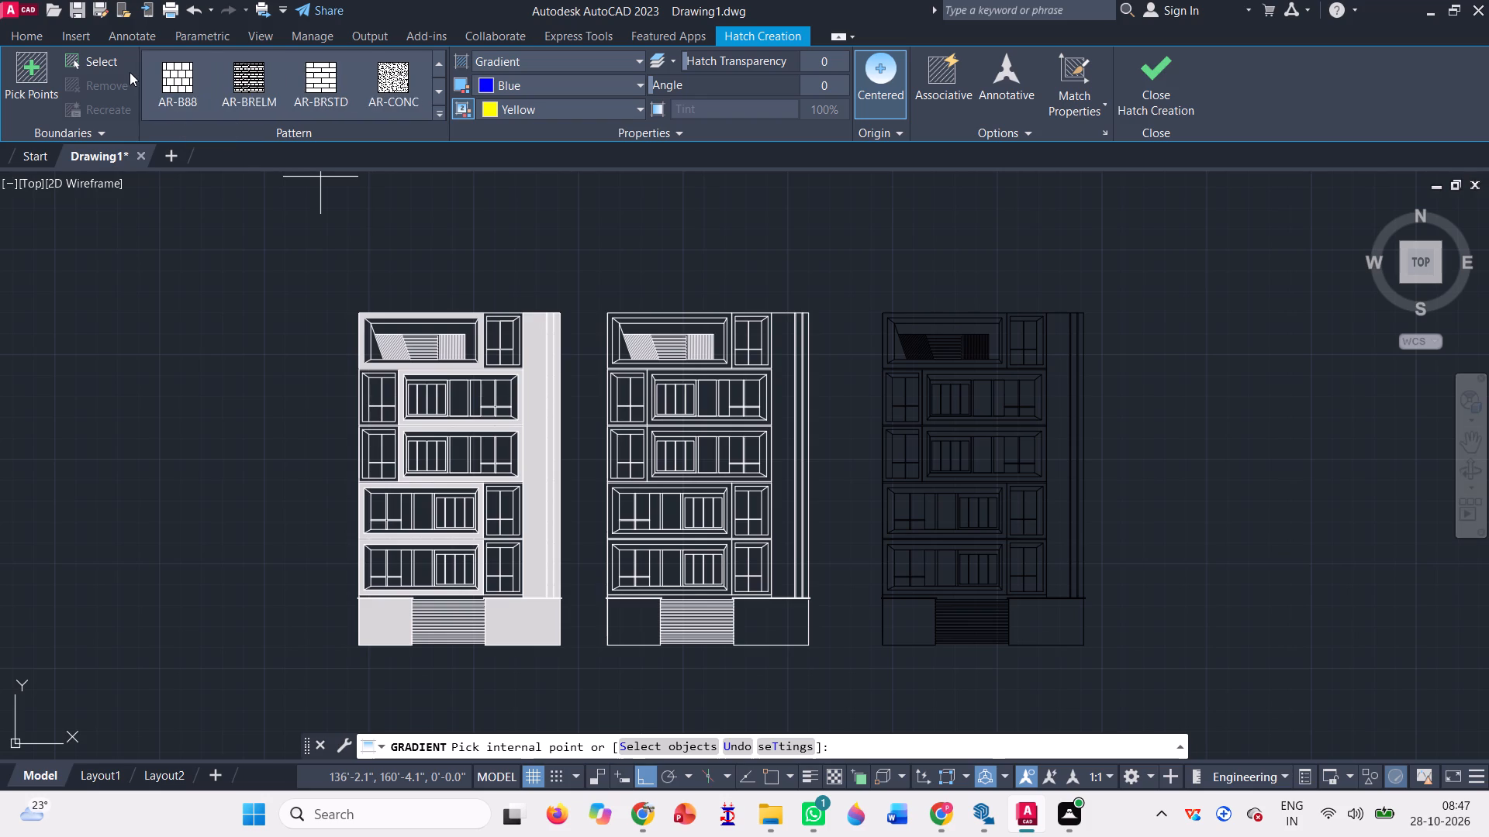
scroll(130, 72, up, 13)
click(181, 81)
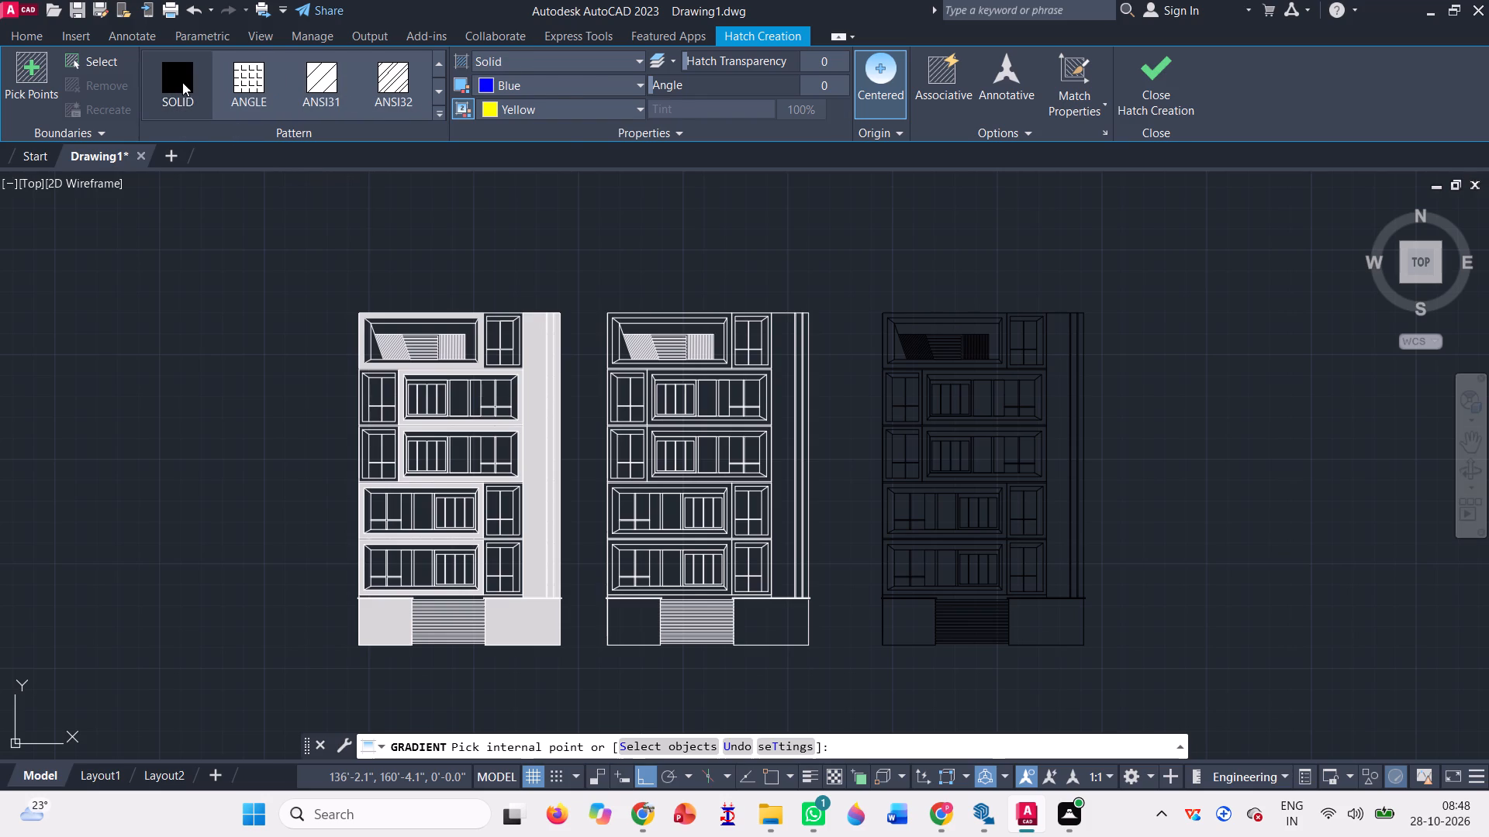
click(610, 79)
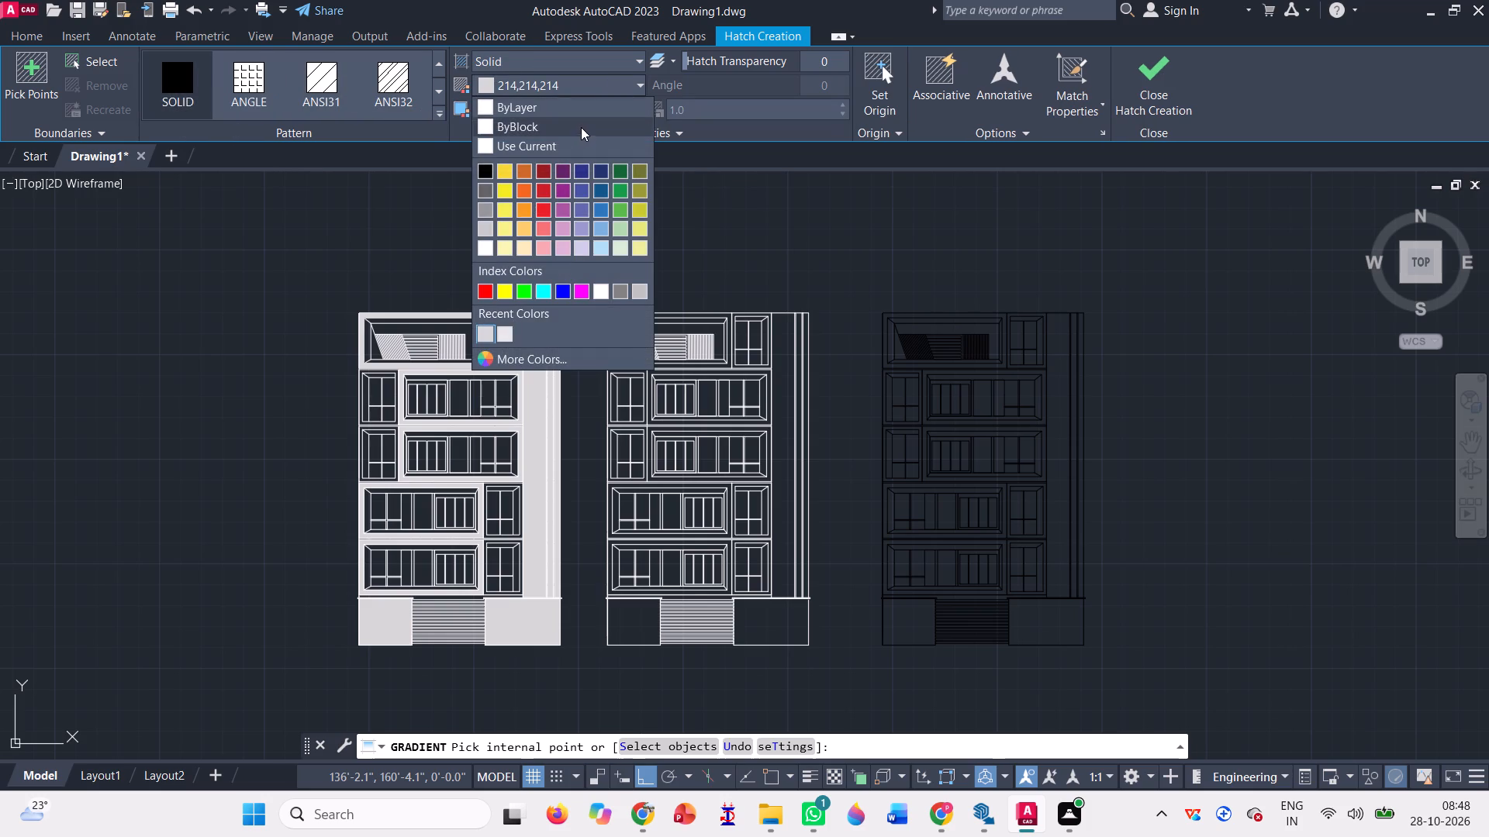
click(484, 332)
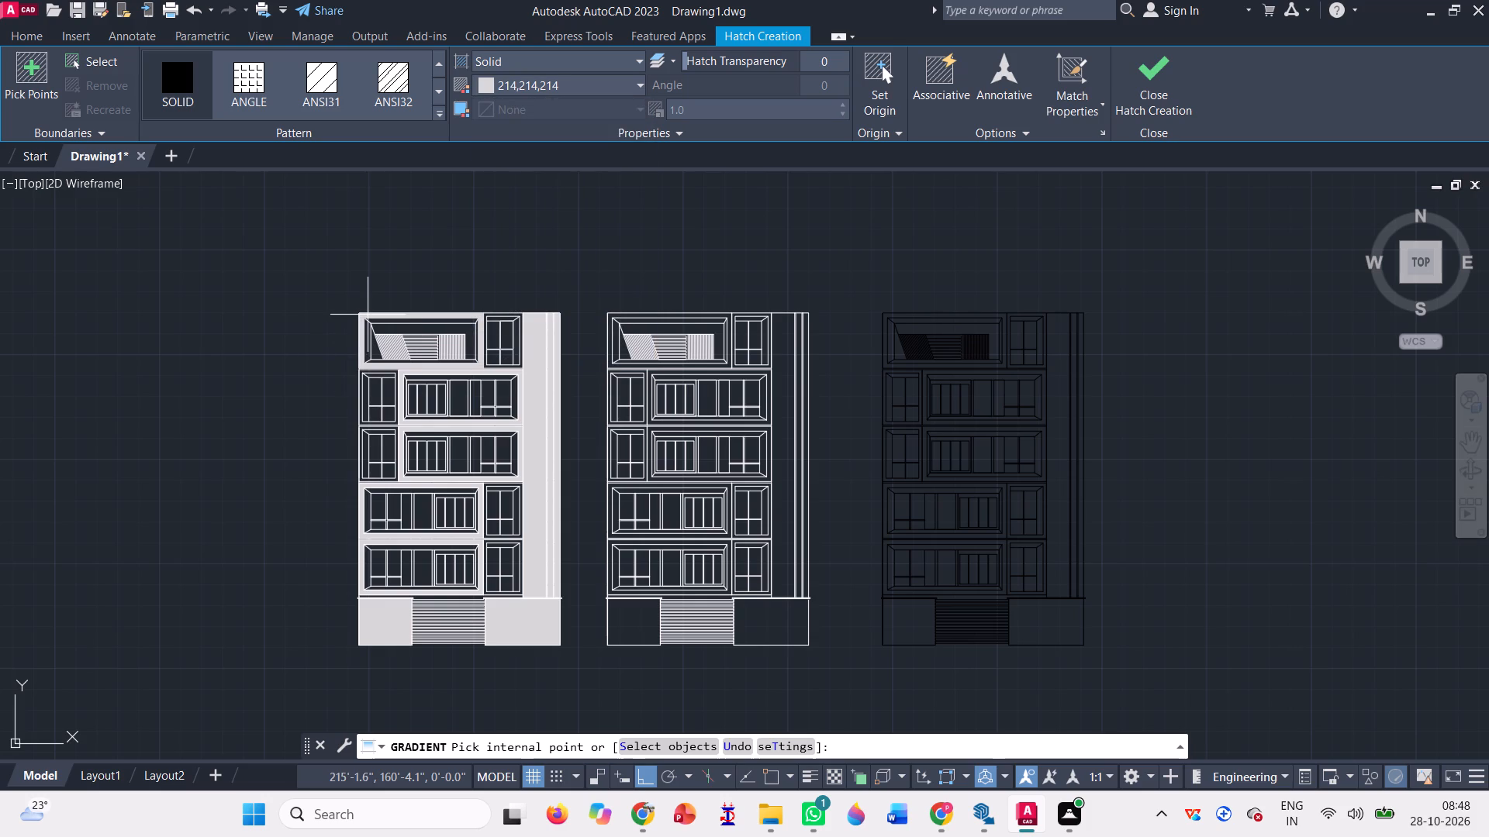
click(504, 84)
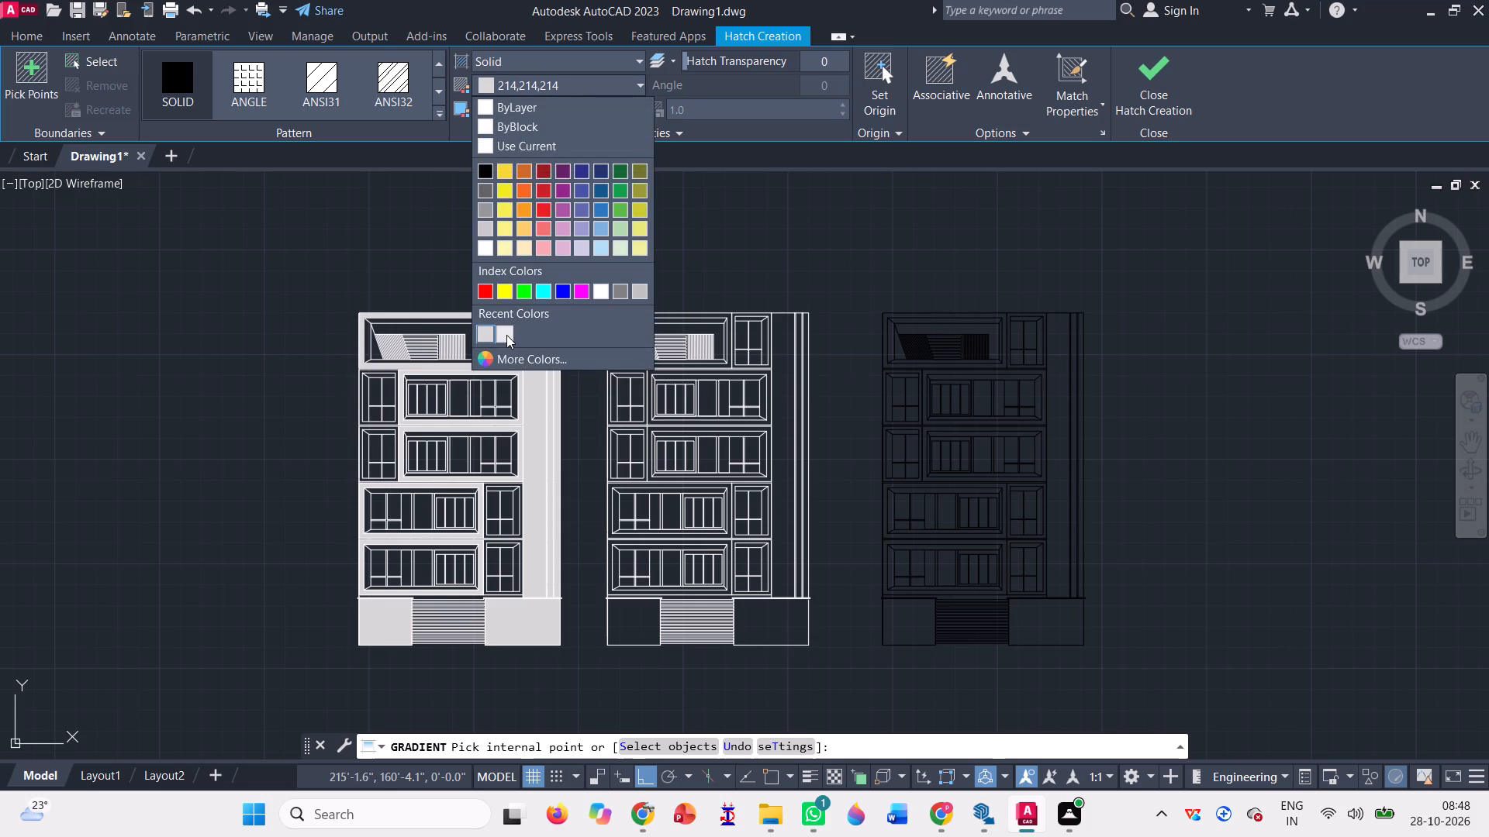
click(506, 335)
Fill the four bevelled reveal faces around the top storey's wide opening on the hatched elevation with the 232,232,232 solid hatch.
scroll(385, 322, up, 4)
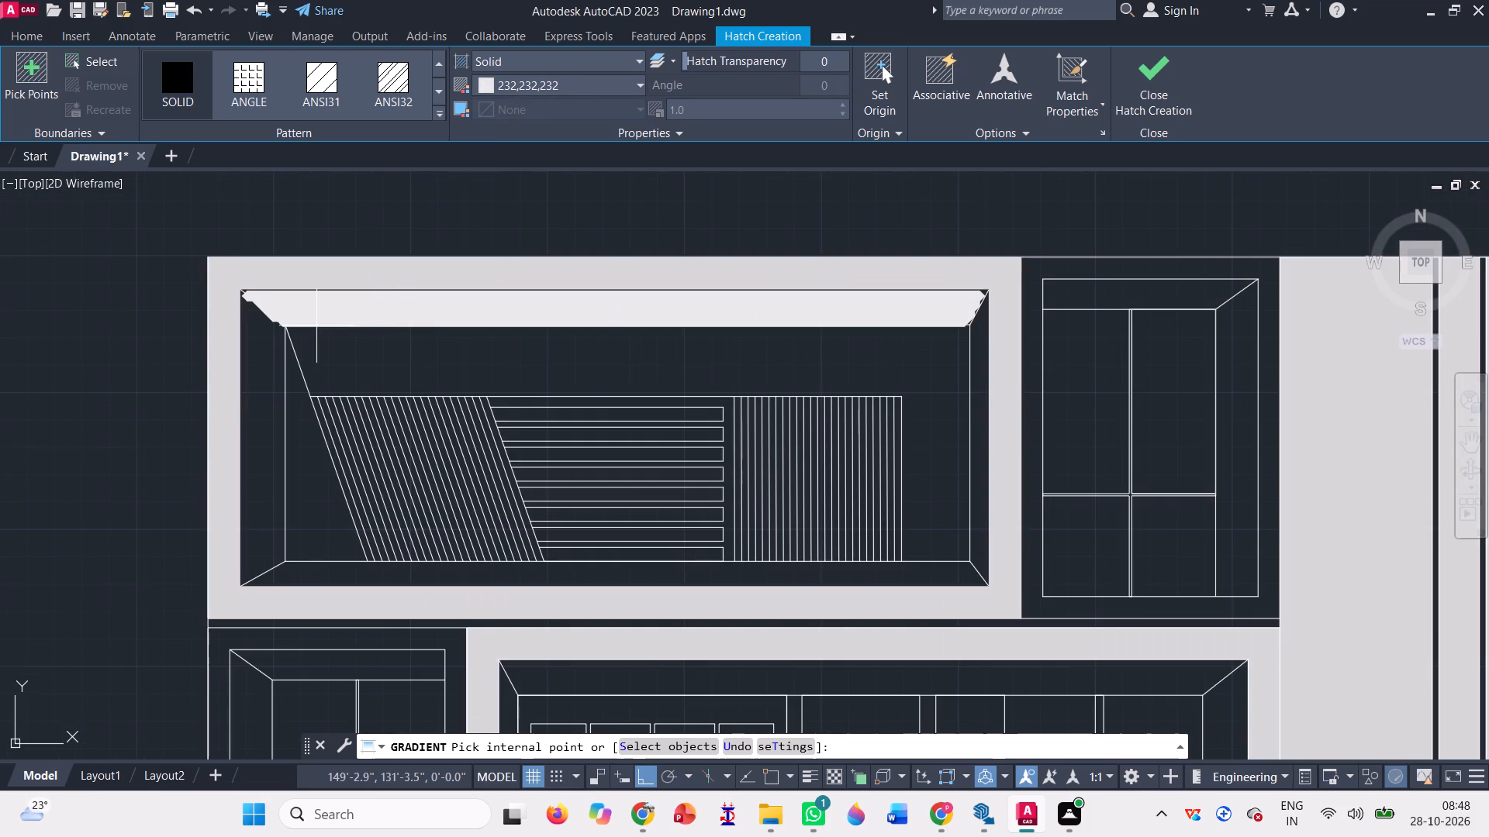
scroll(300, 304, up, 2)
click(300, 304)
scroll(299, 305, down, 2)
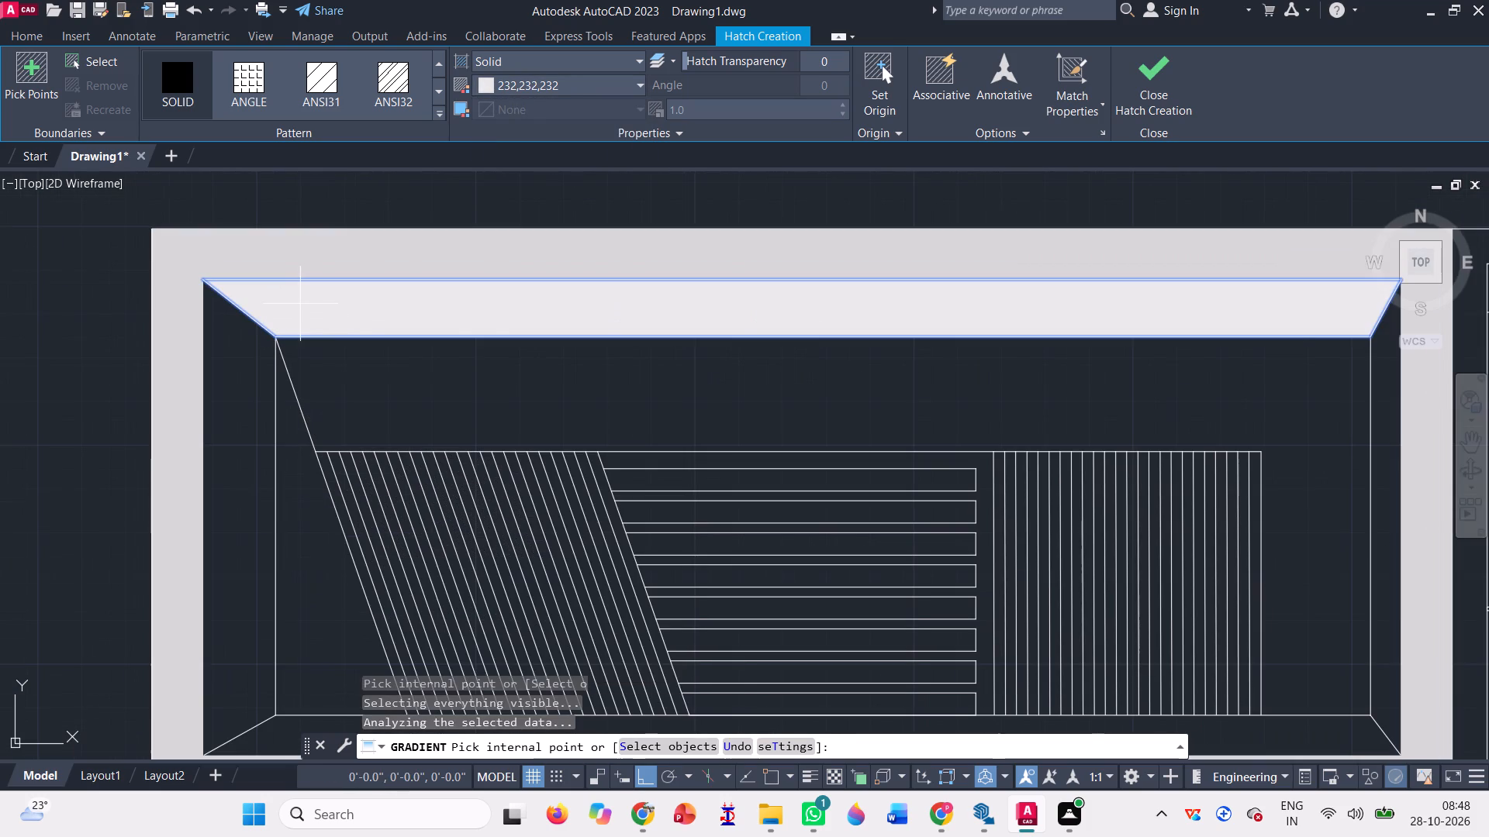
click(259, 336)
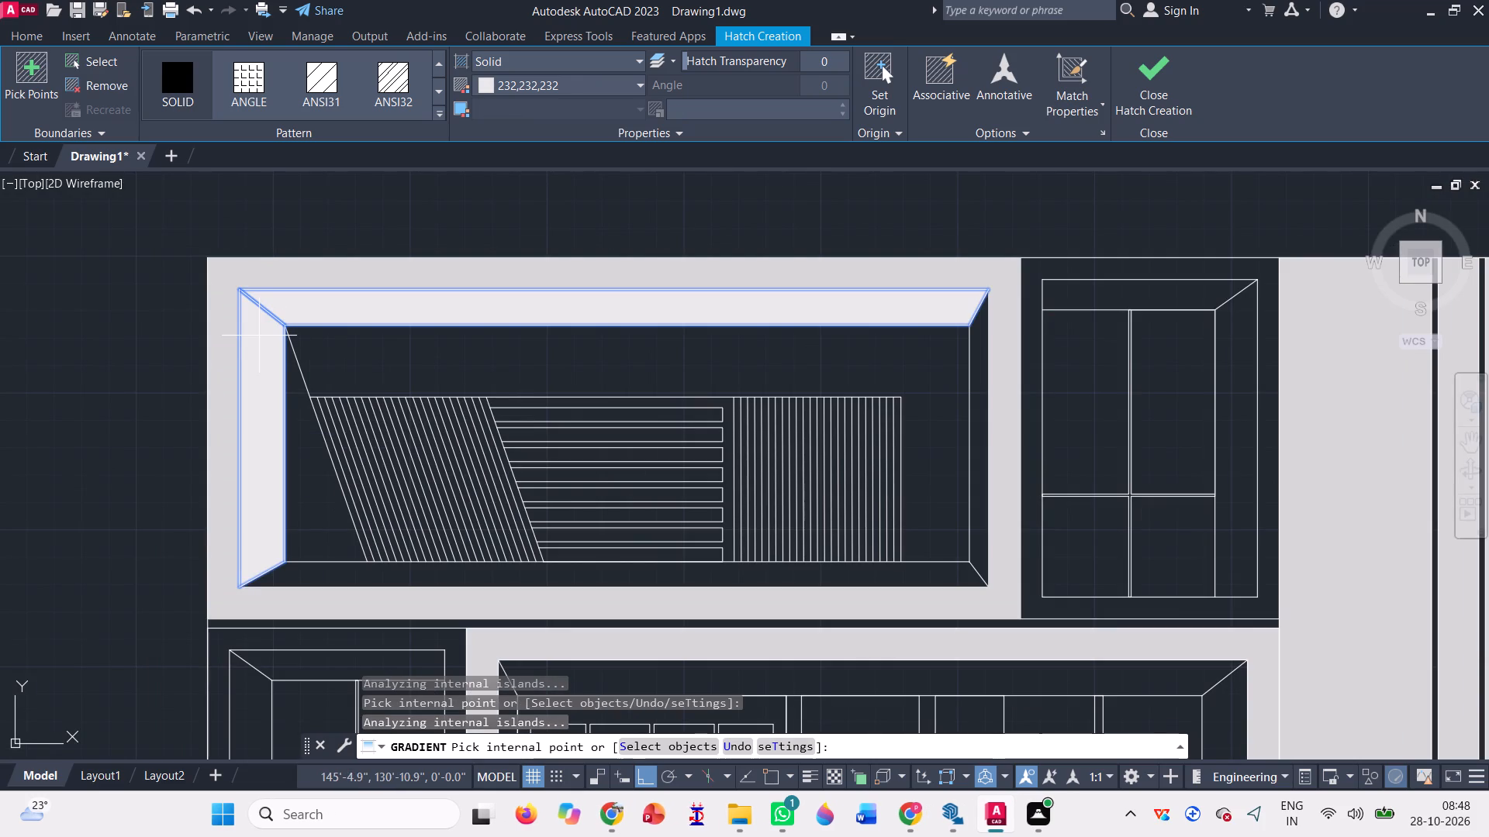
scroll(312, 298, down, 1)
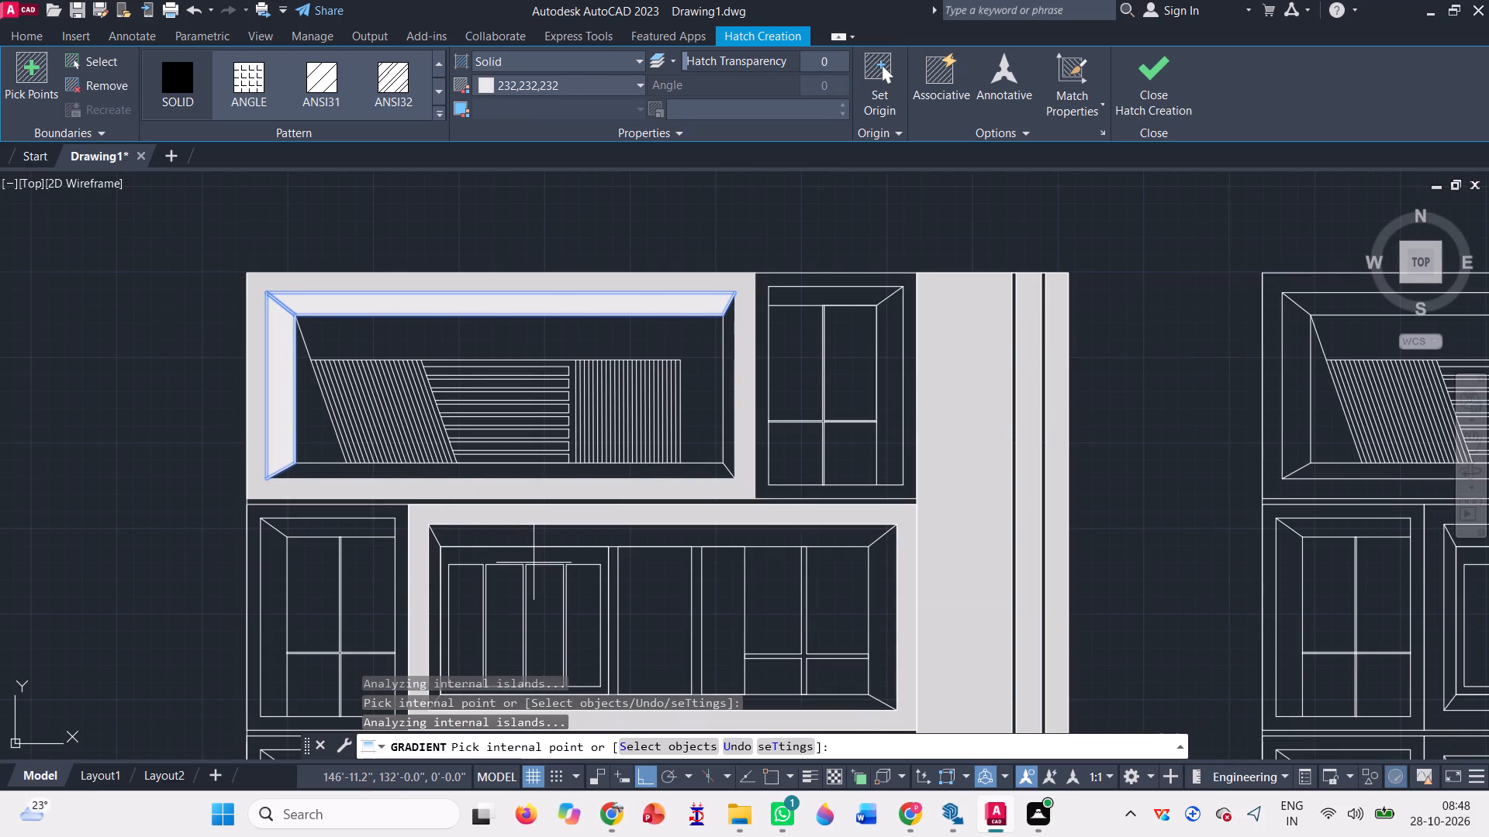
scroll(534, 561, up, 1)
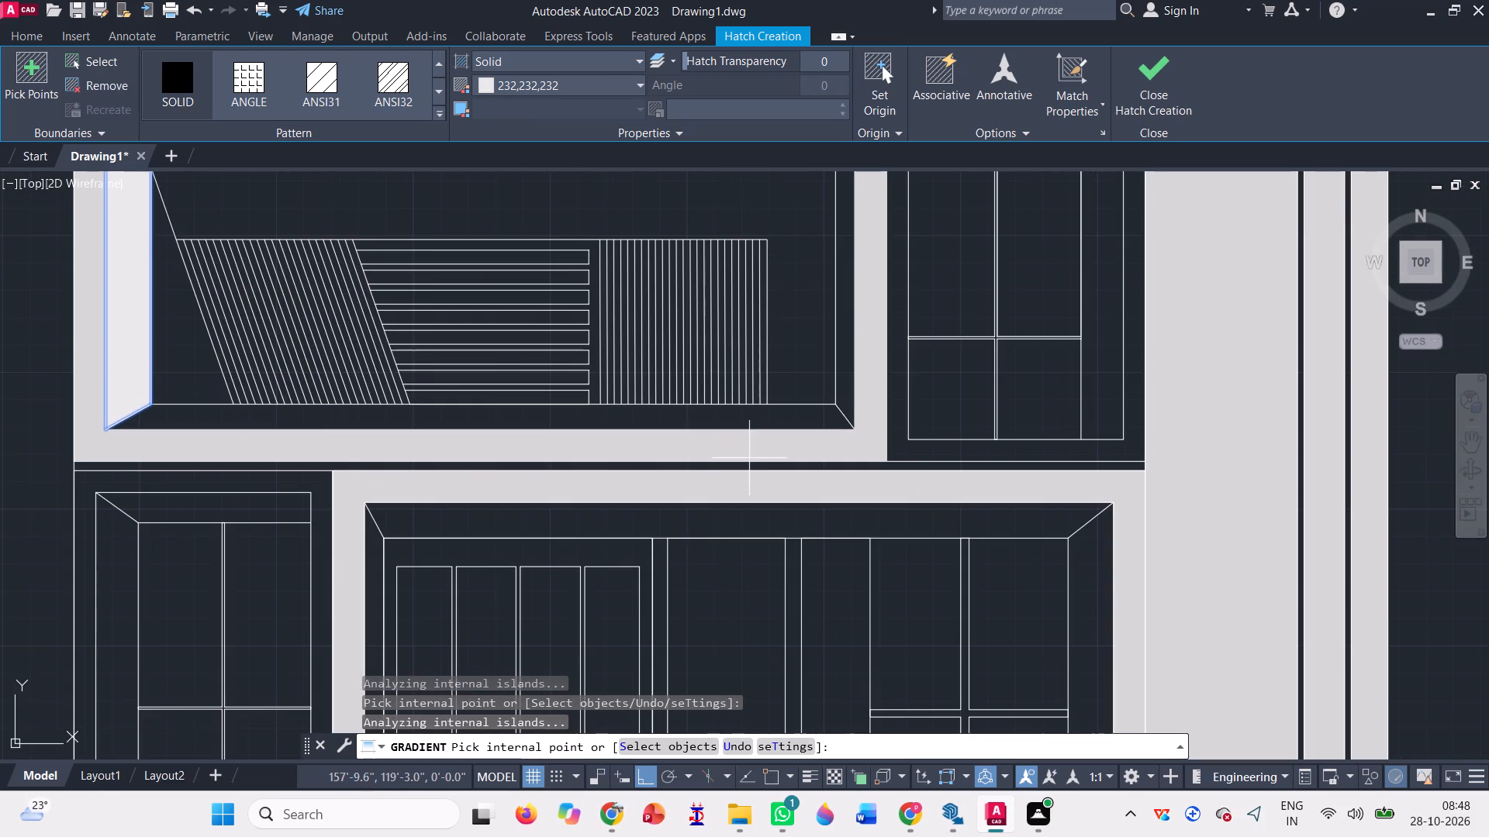
click(848, 348)
click(728, 417)
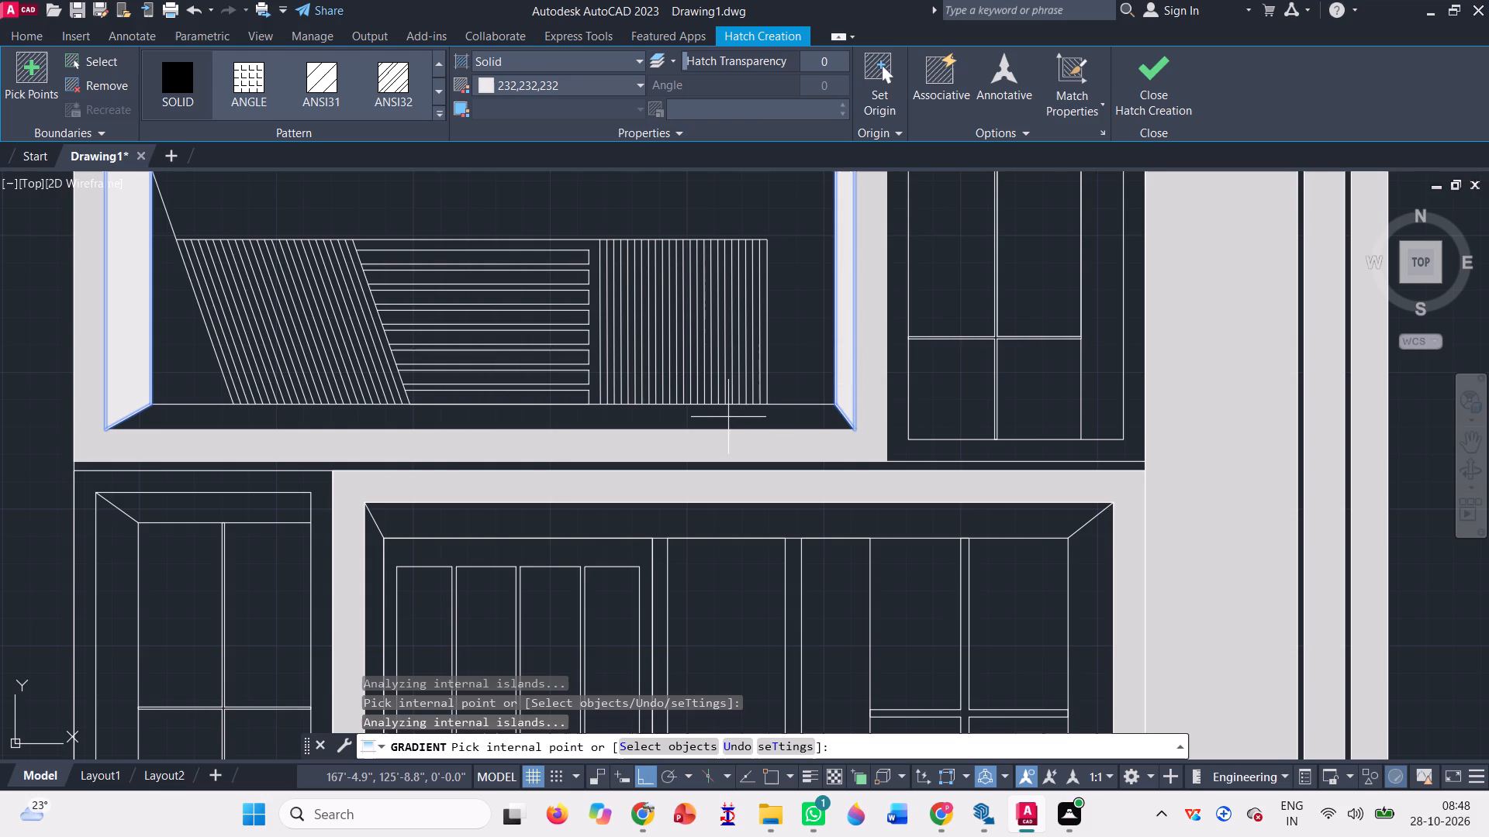
Add the four bevelled reveal faces around the second-highest storey's wide window to the solid hatch.
scroll(577, 390, down, 2)
scroll(537, 328, down, 1)
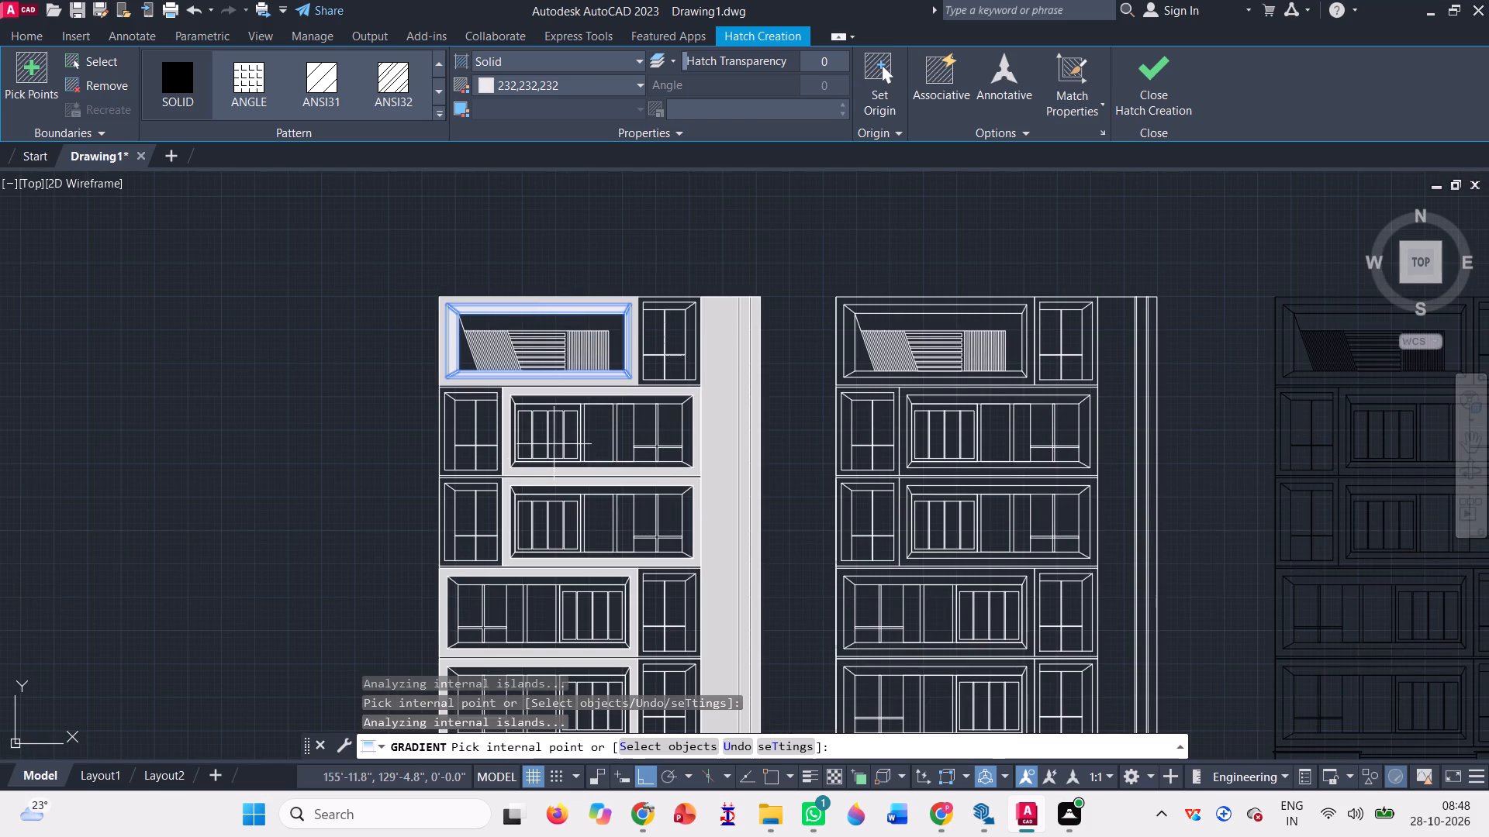
scroll(552, 452, up, 3)
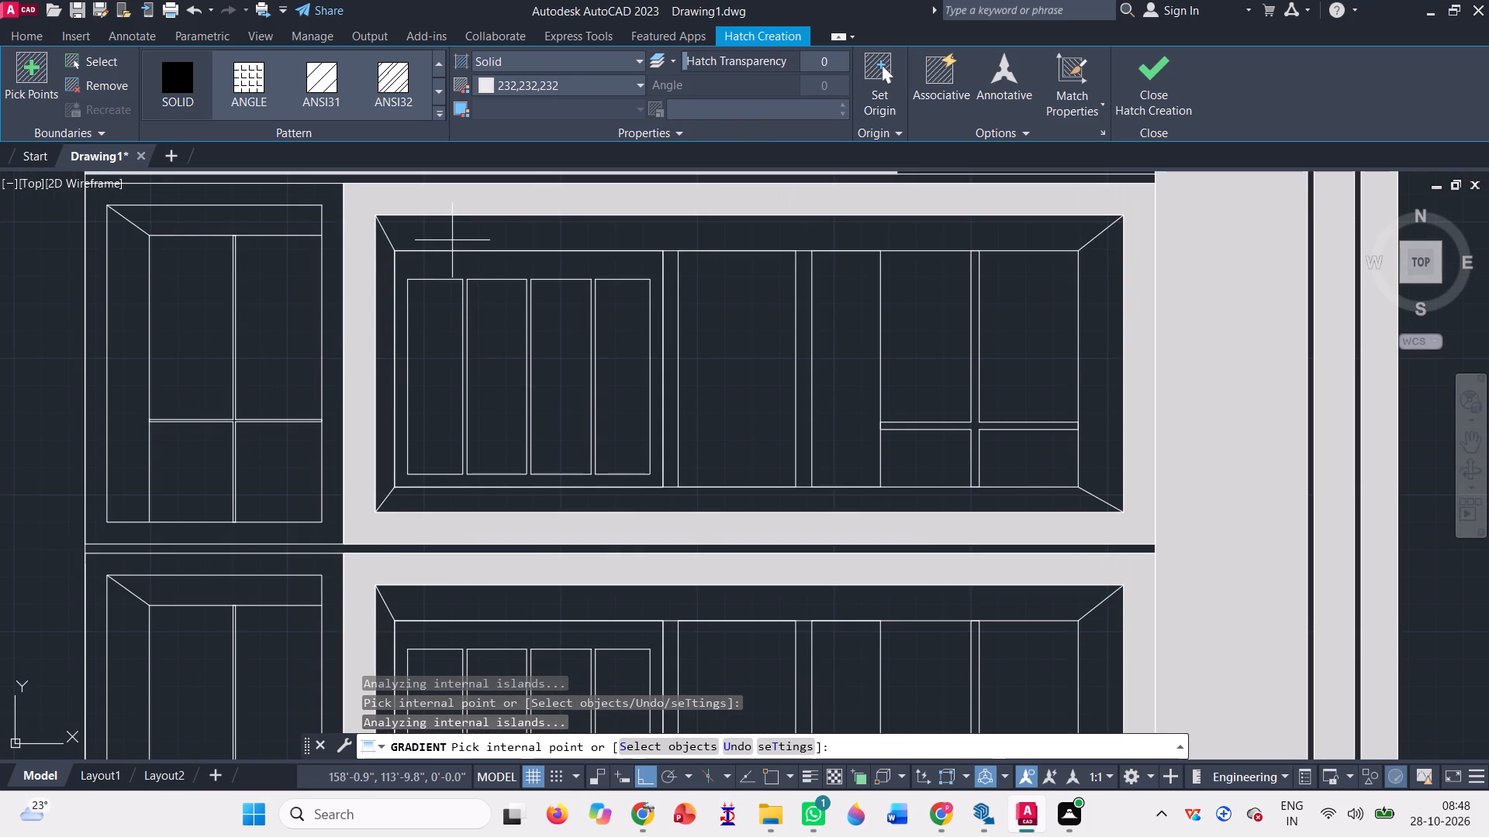
click(449, 236)
click(383, 294)
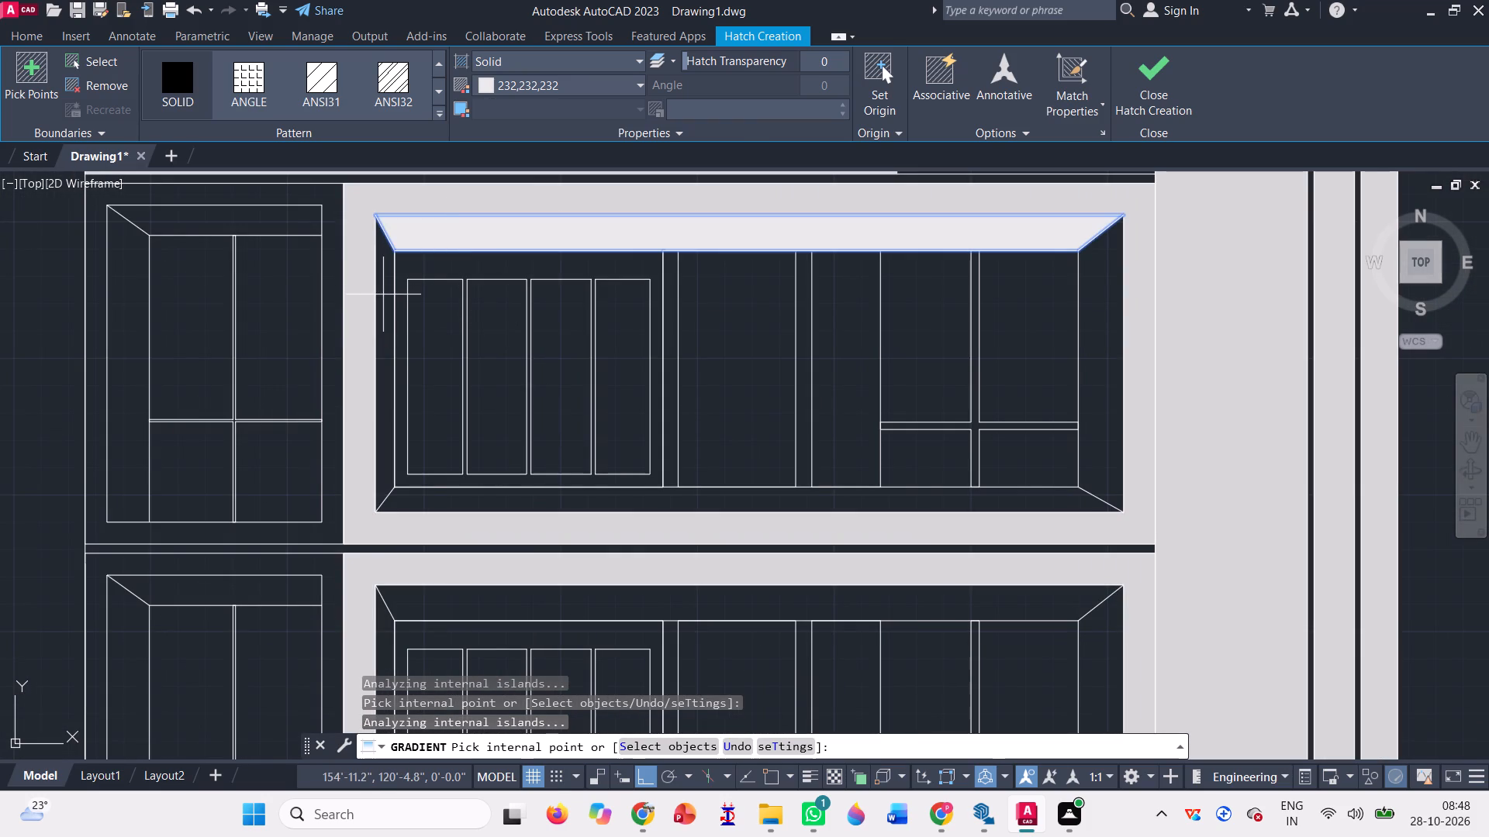
click(1123, 366)
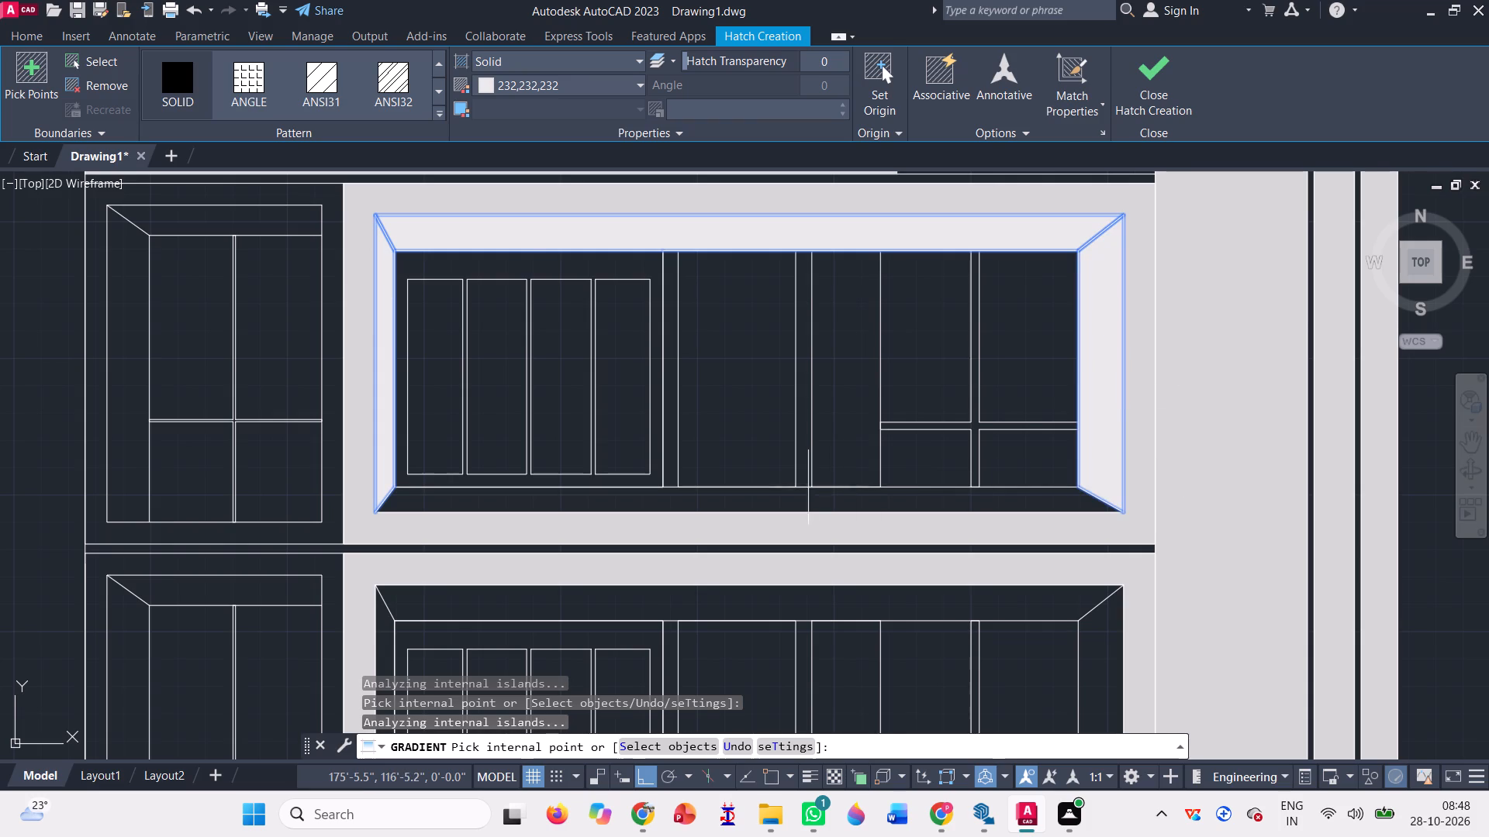
click(770, 501)
Add the two full-height vertical posts inside the second-highest storey's wide window to the solid hatch.
scroll(688, 325, up, 1)
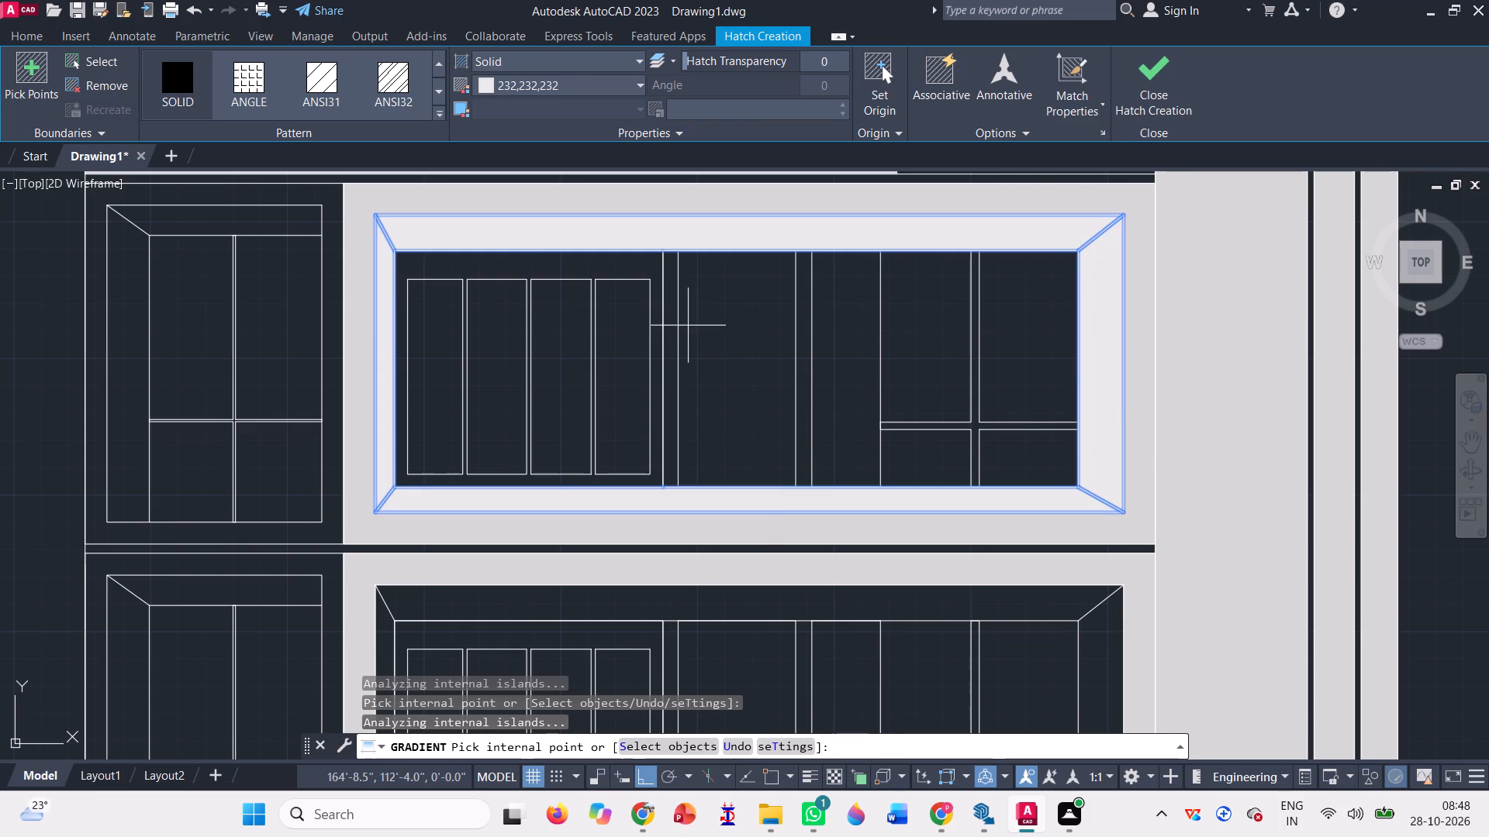
scroll(688, 325, up, 1)
click(655, 350)
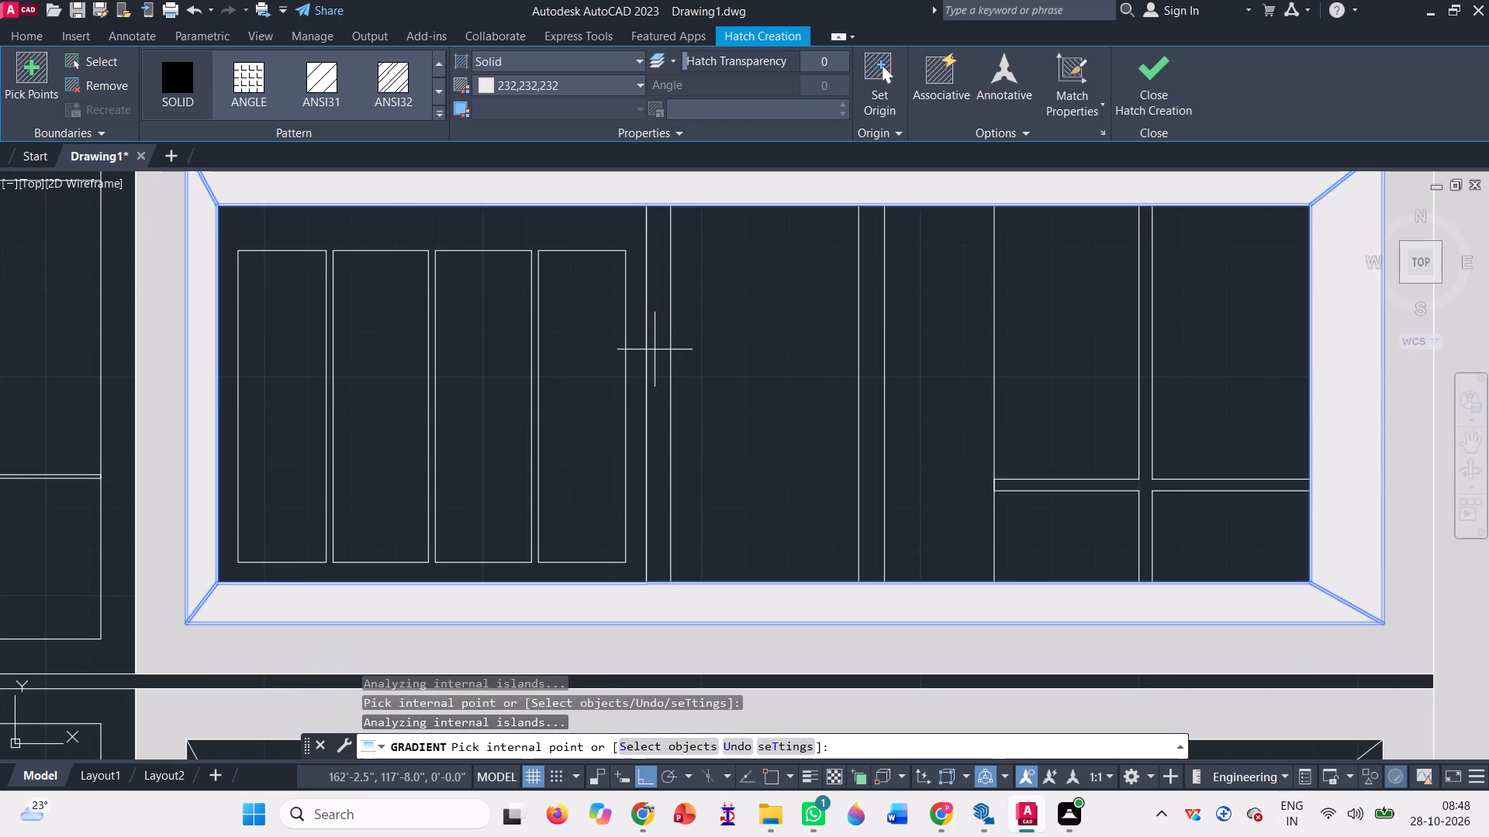
click(869, 381)
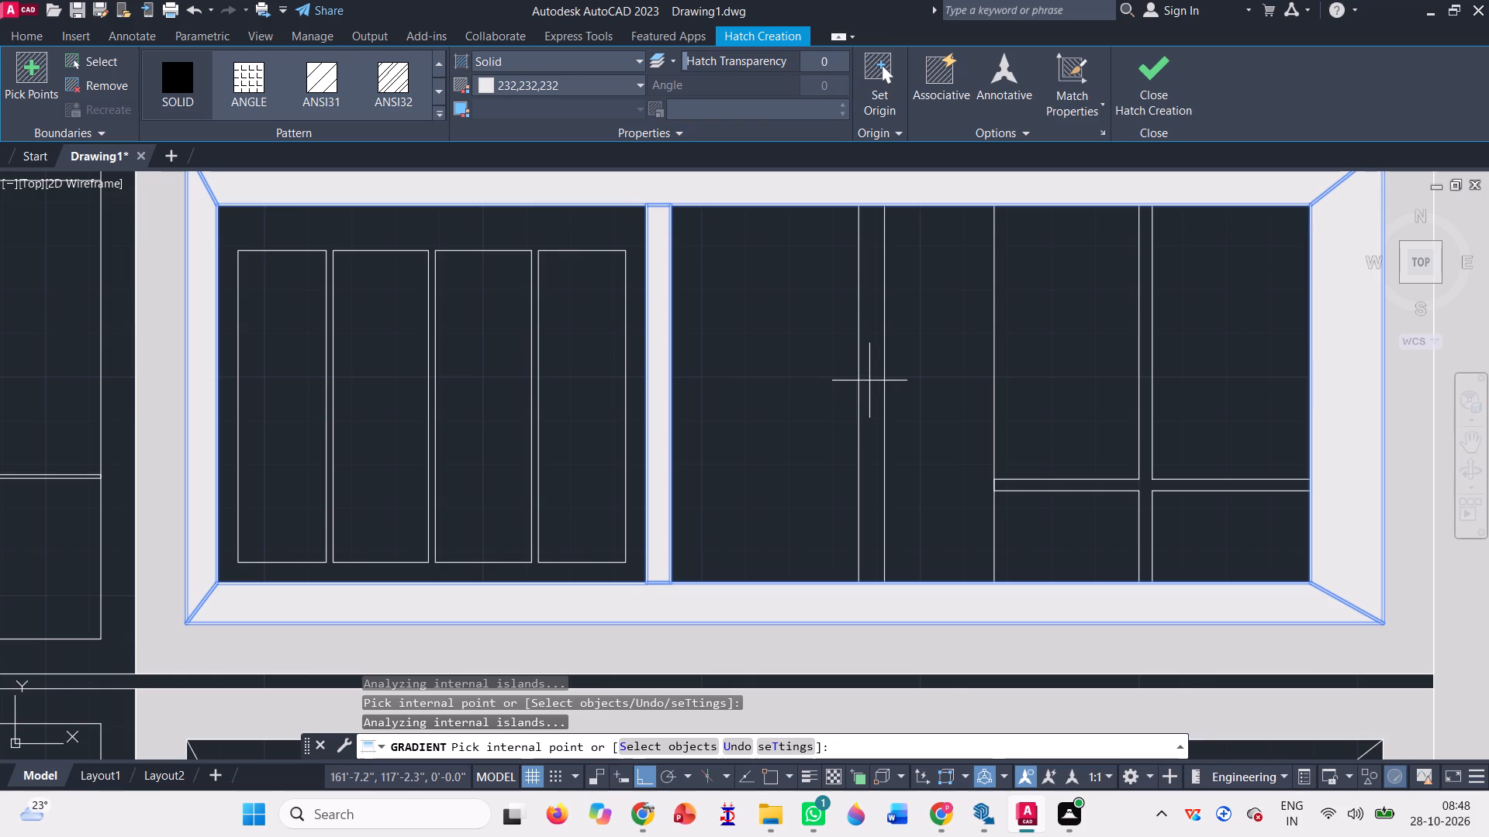
Add the wall surround, side reveal and top reveal of the top storey's narrow window to the solid hatch.
scroll(689, 453, down, 7)
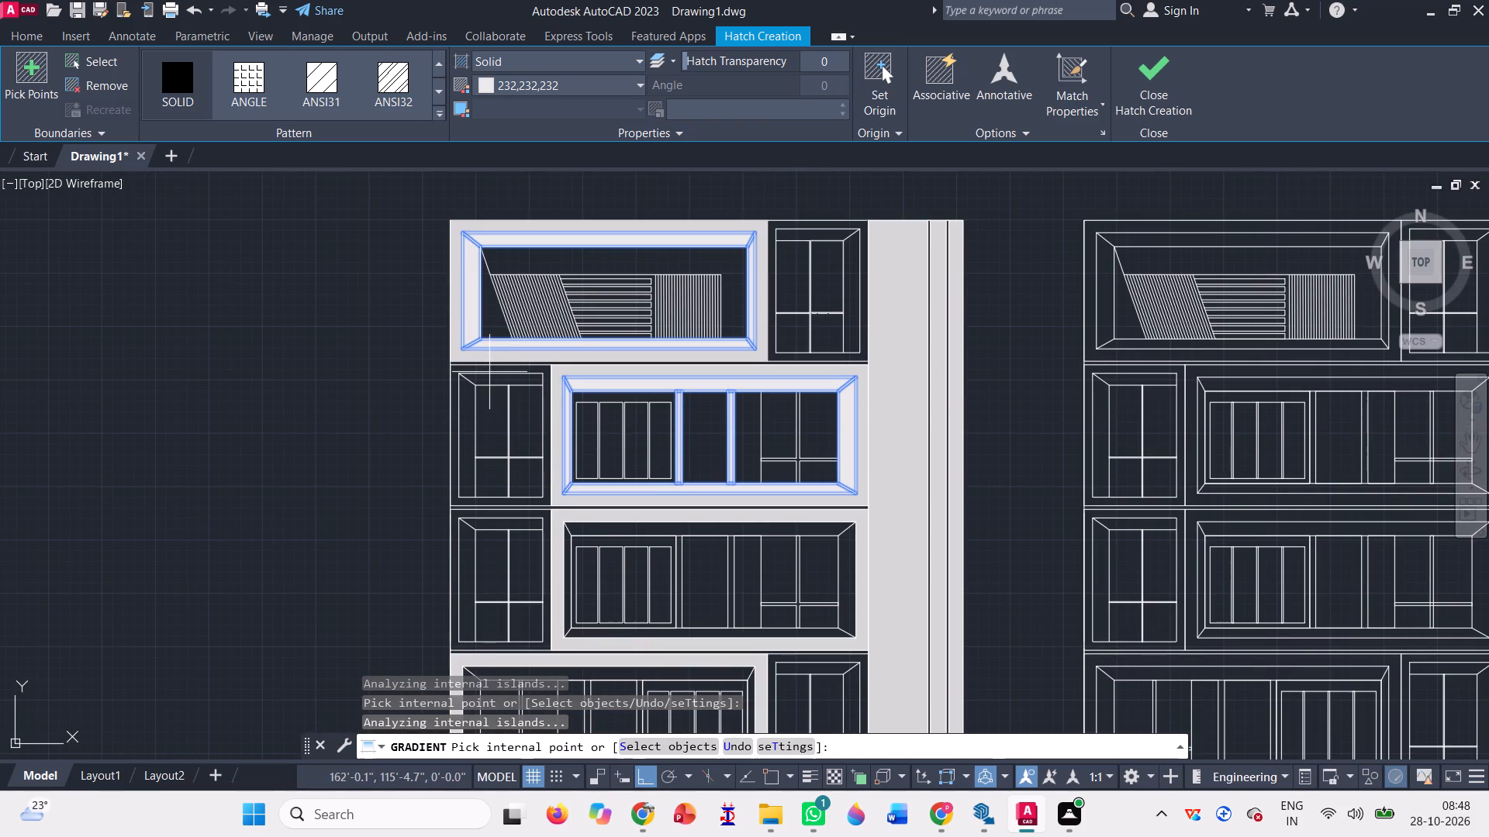
scroll(836, 214, up, 3)
click(730, 232)
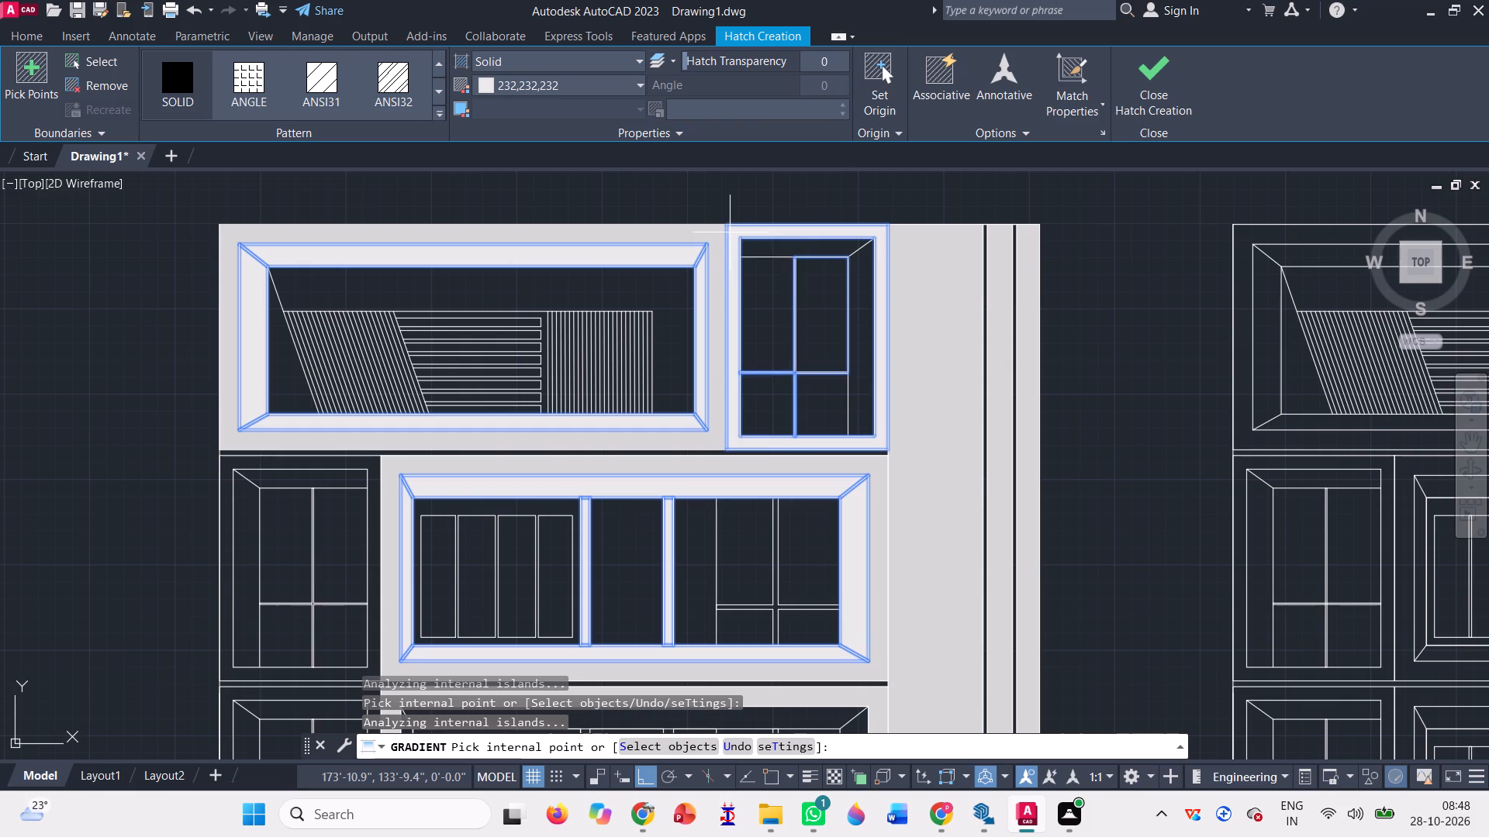
scroll(859, 255, up, 2)
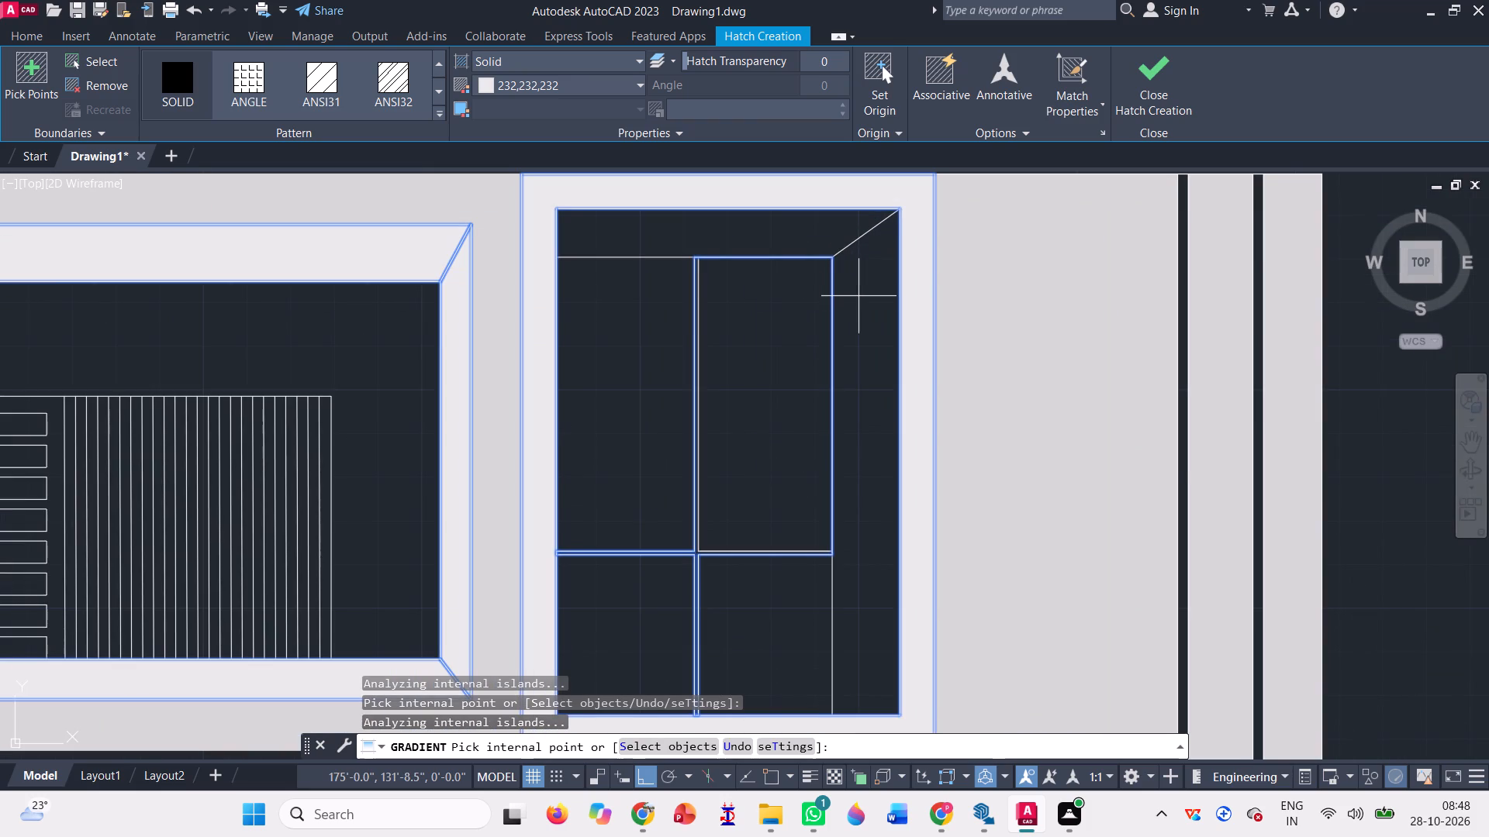
click(862, 300)
scroll(848, 253, down, 2)
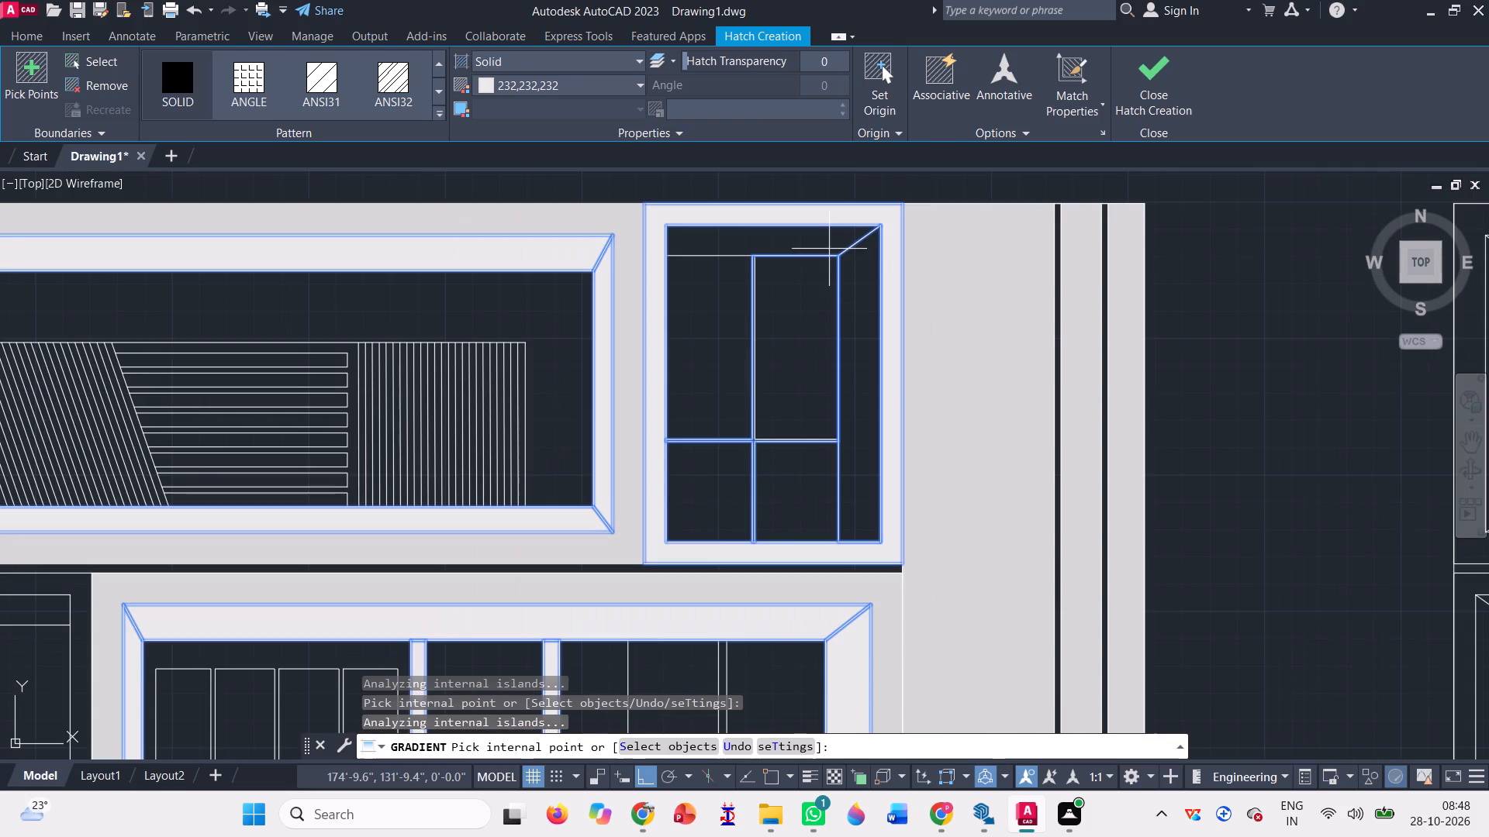
click(817, 242)
Examine the top storey's narrow window surround and reveals for areas the solid hatch still misses.
scroll(637, 257, down, 2)
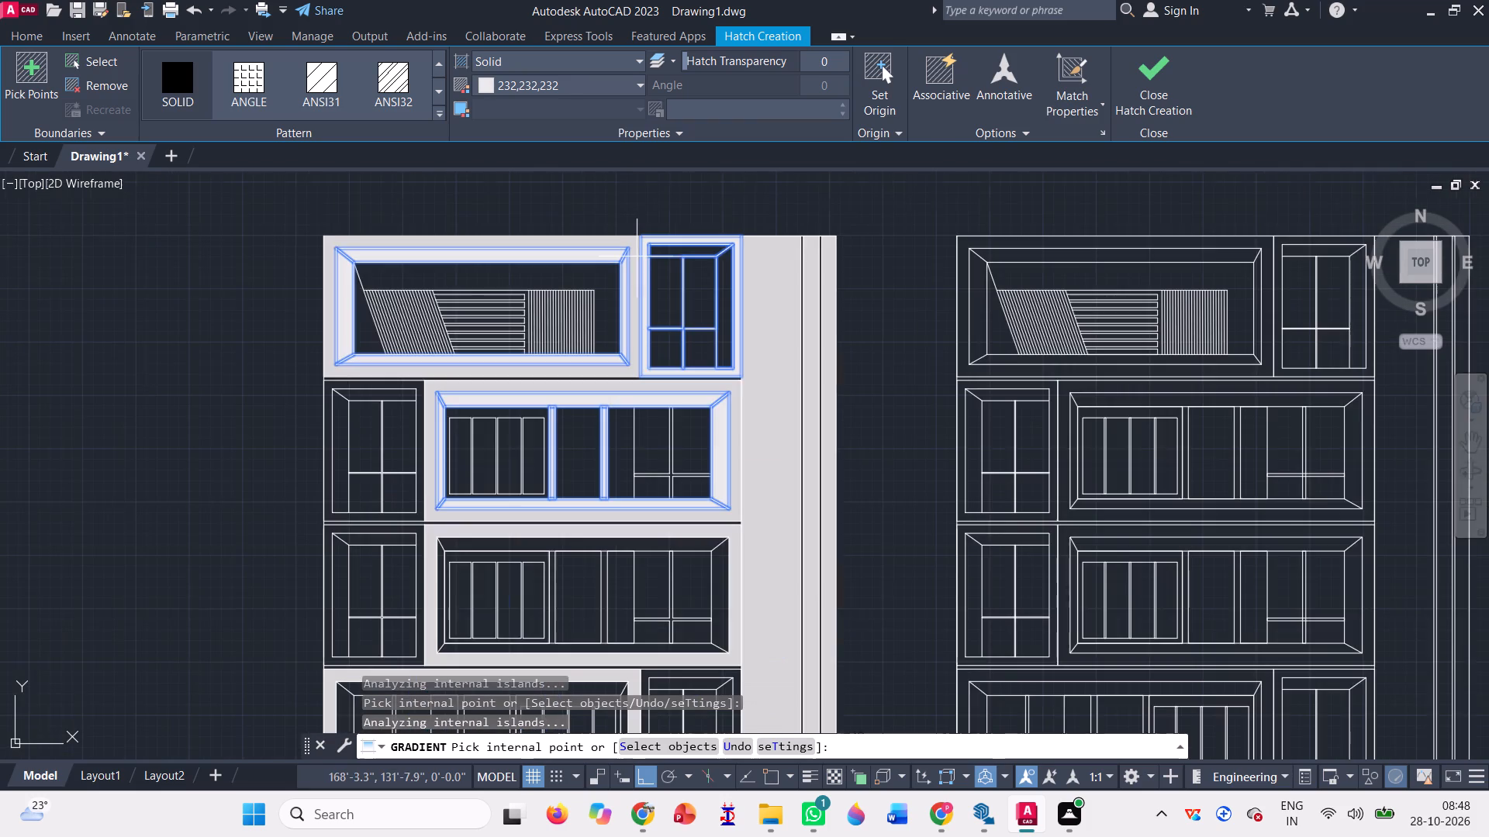
scroll(634, 255, down, 2)
scroll(643, 257, up, 3)
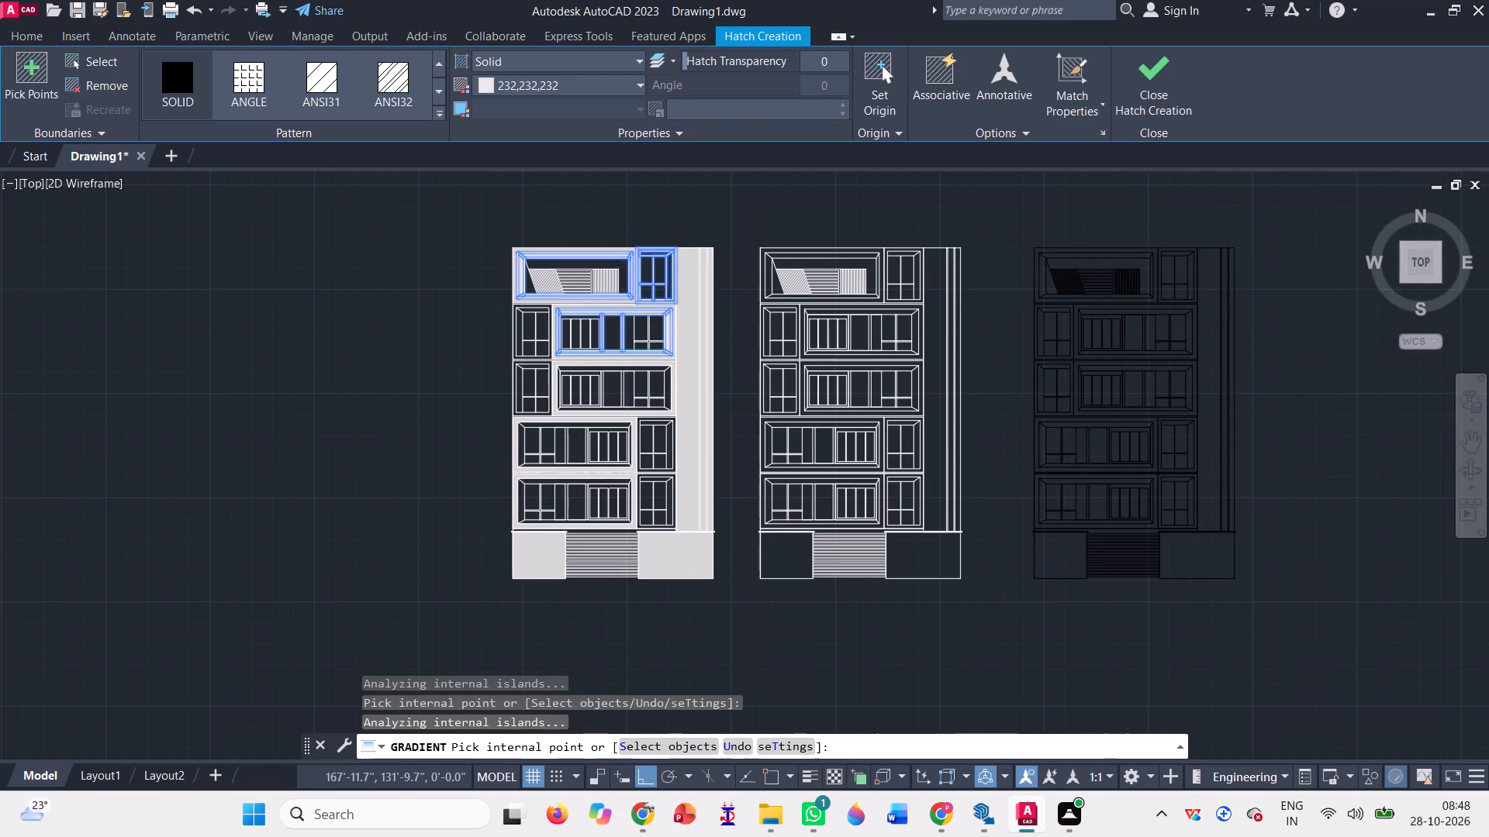
scroll(631, 244, up, 4)
scroll(738, 308, up, 3)
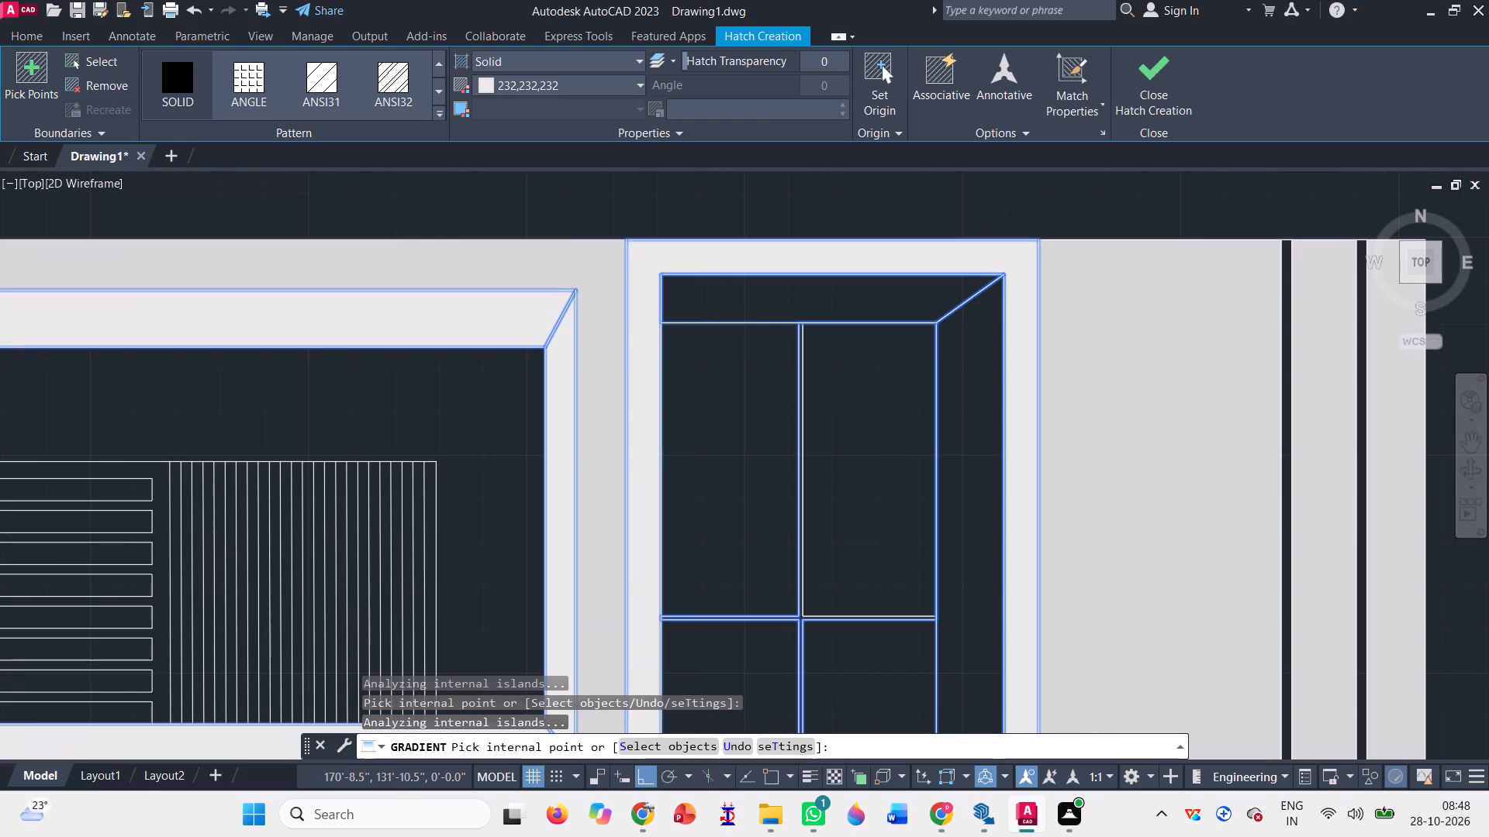
scroll(641, 325, down, 3)
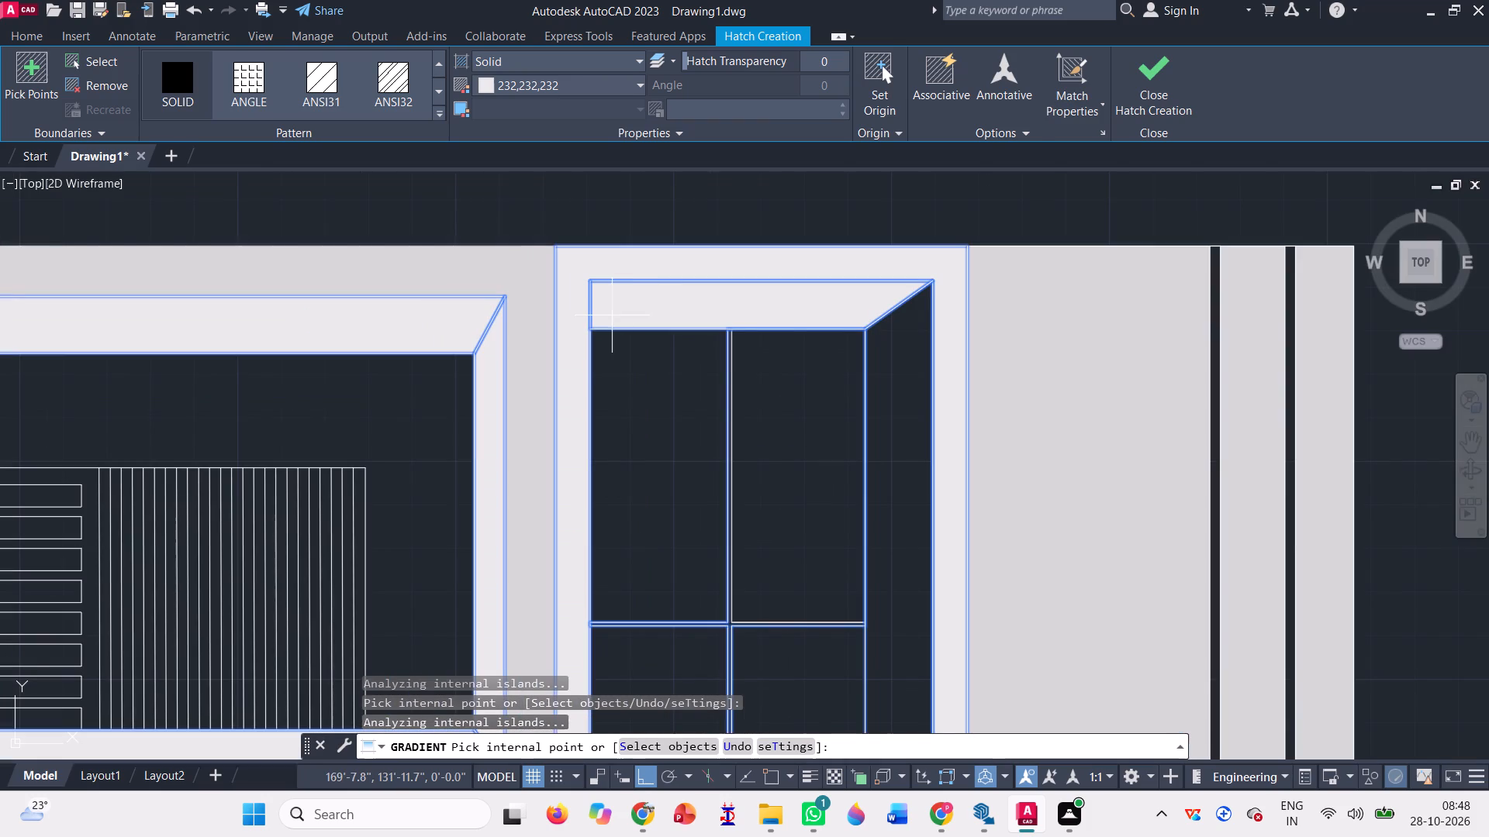
scroll(517, 273, down, 1)
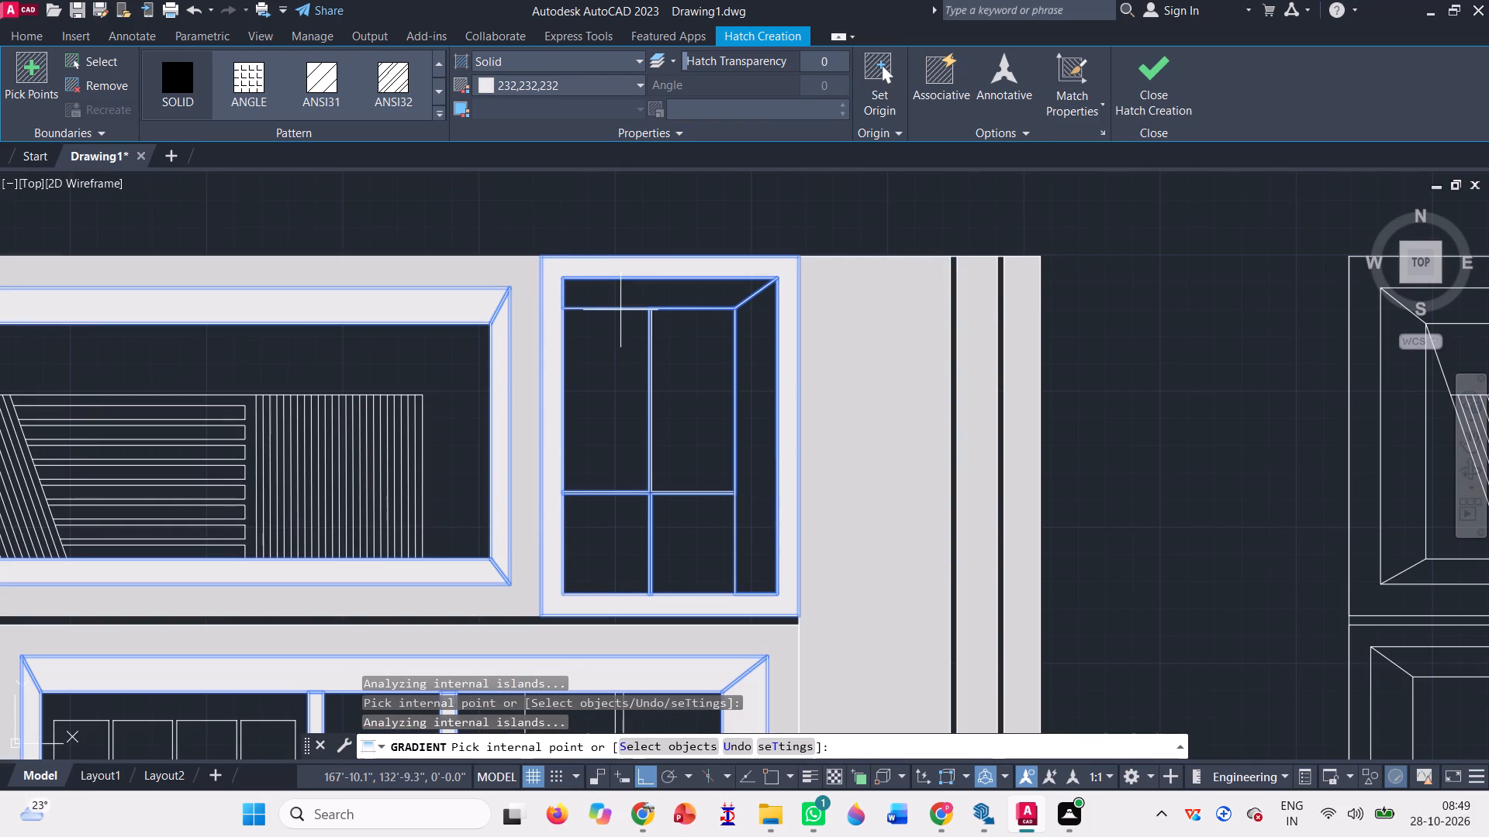
Undo the last three solid hatch picks around the top storey's narrow window.
key(ctrl+z)
key(ctrl+z)
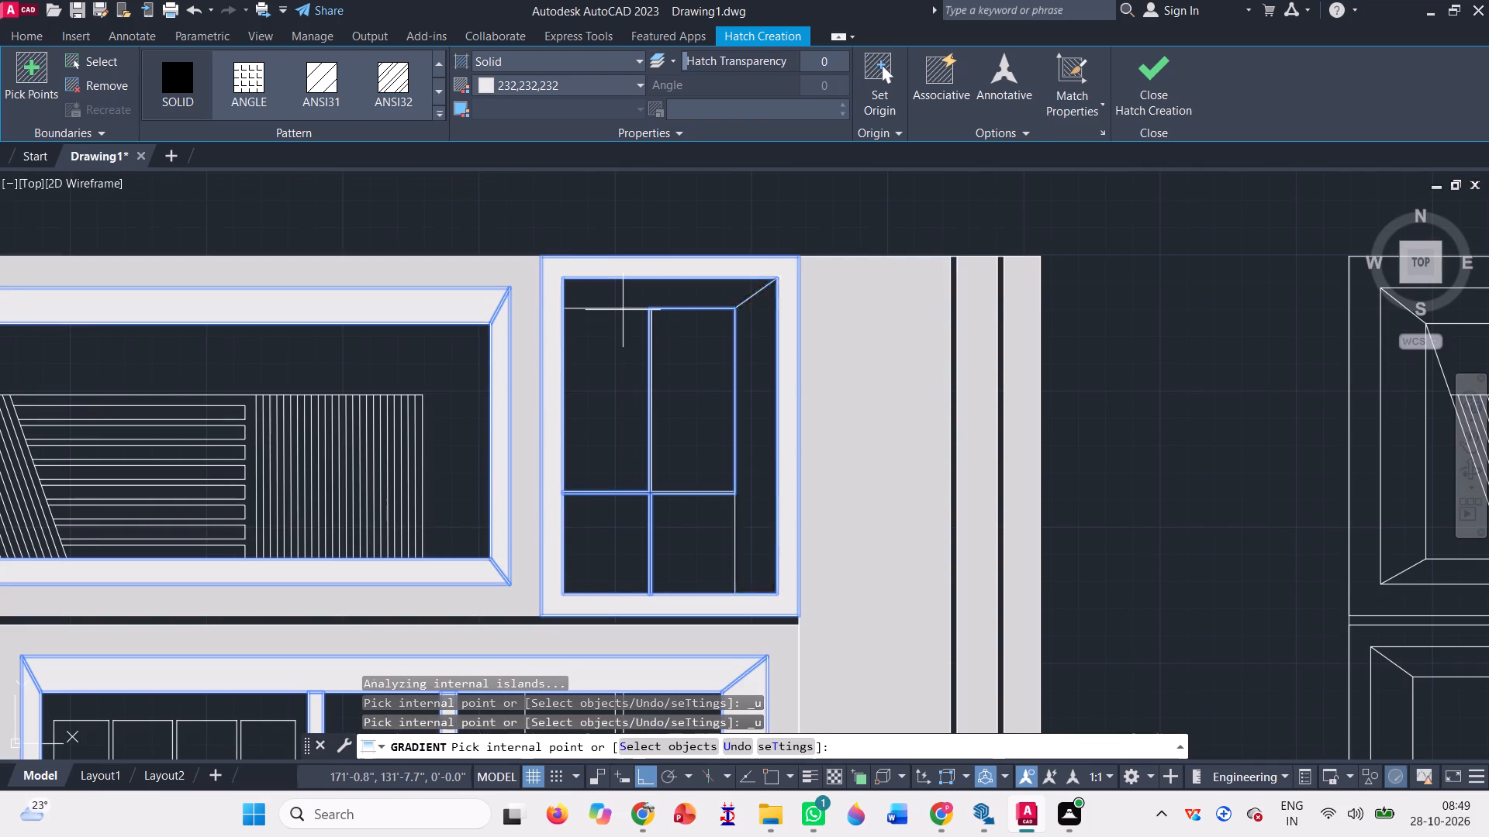
key(ctrl+z)
Add only the top reveal and side reveal of the top storey's narrow window to the solid hatch.
scroll(582, 246, down, 1)
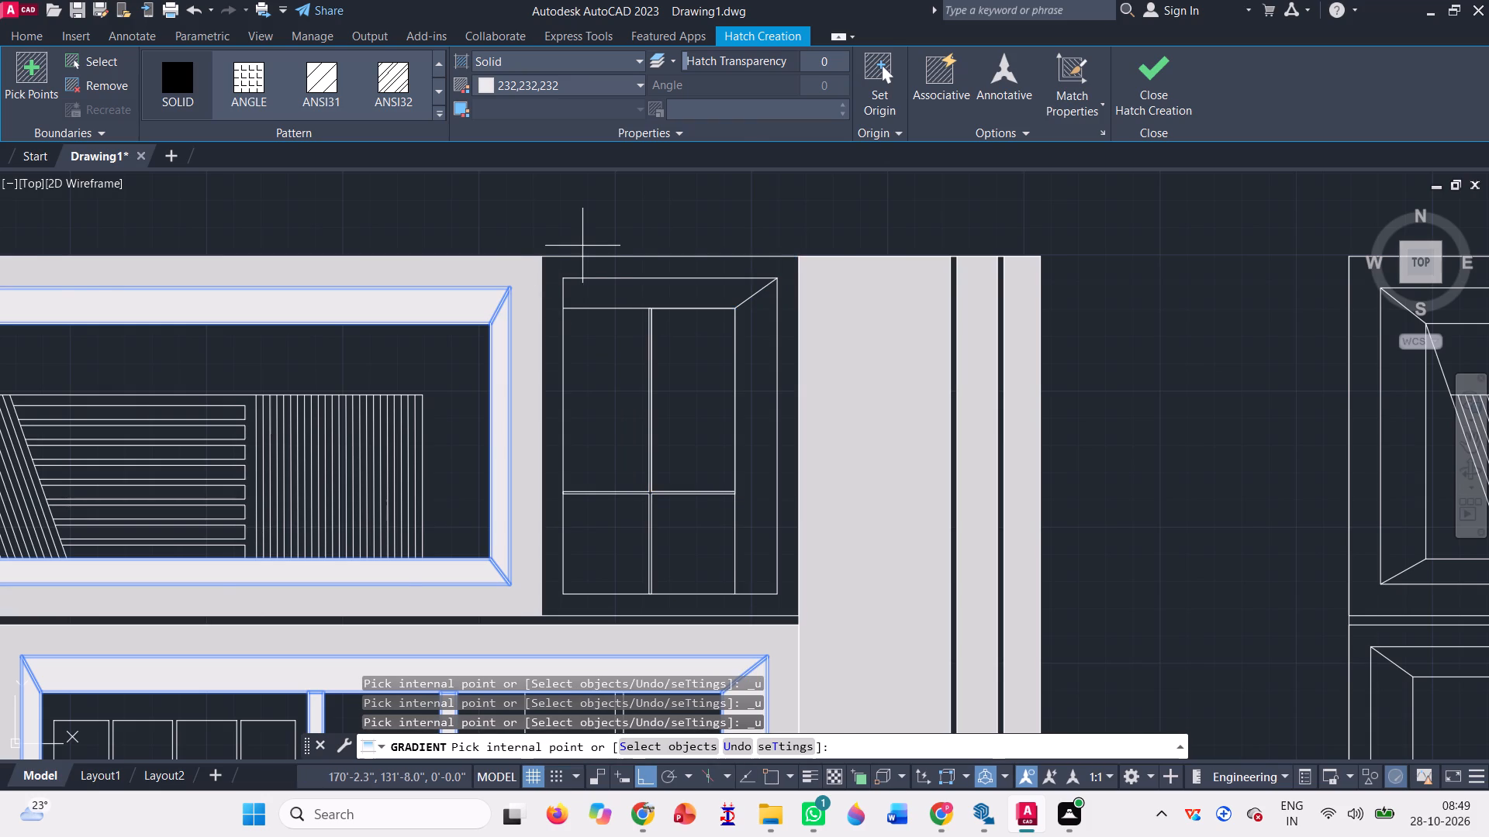
scroll(582, 246, down, 1)
scroll(611, 280, up, 4)
click(642, 266)
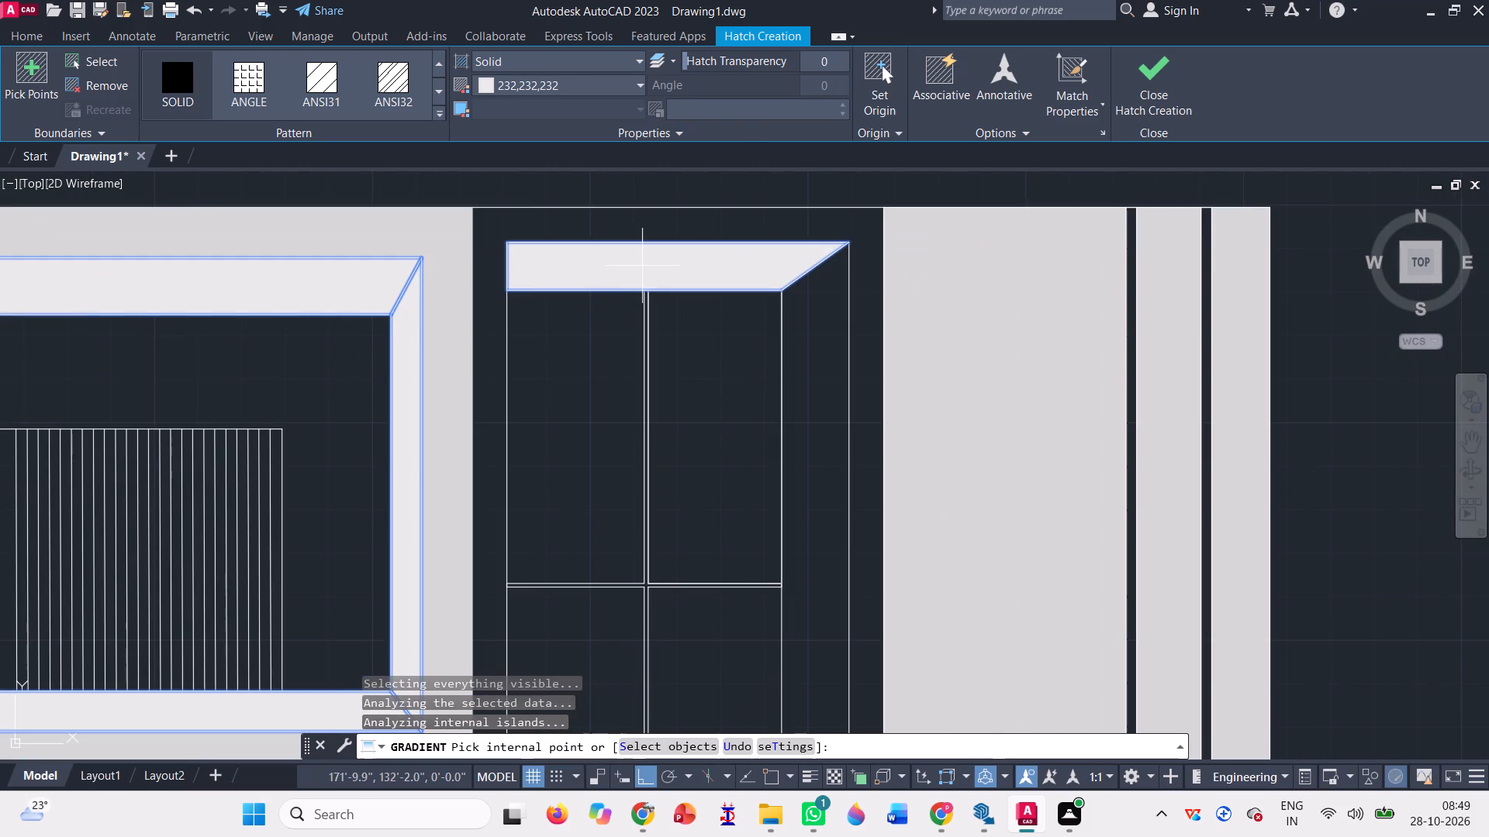
click(816, 374)
Add the two full-height vertical posts inside the third-highest storey's wide window to the solid hatch.
scroll(673, 296, down, 1)
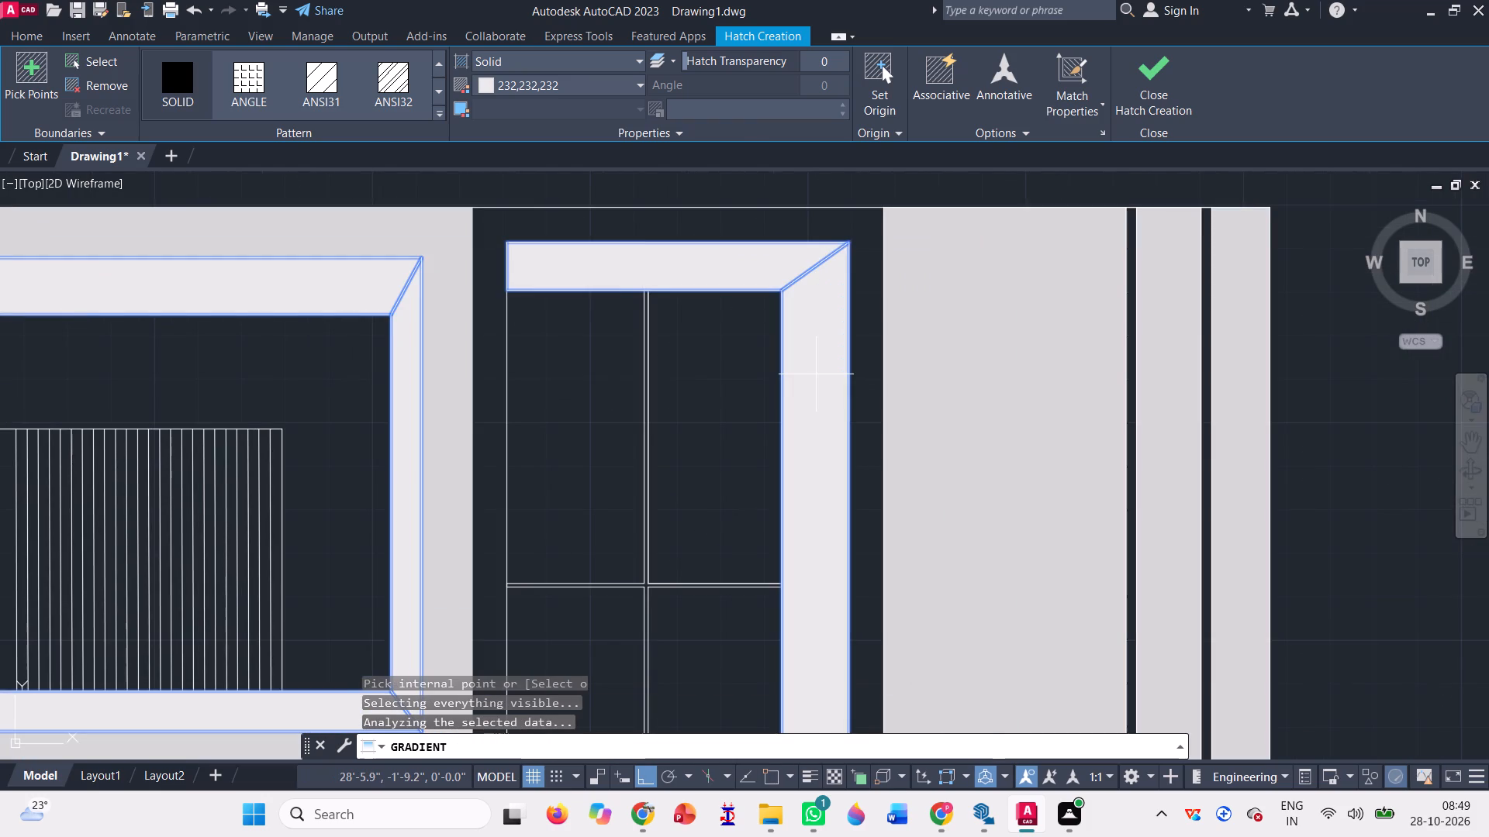
scroll(673, 296, down, 4)
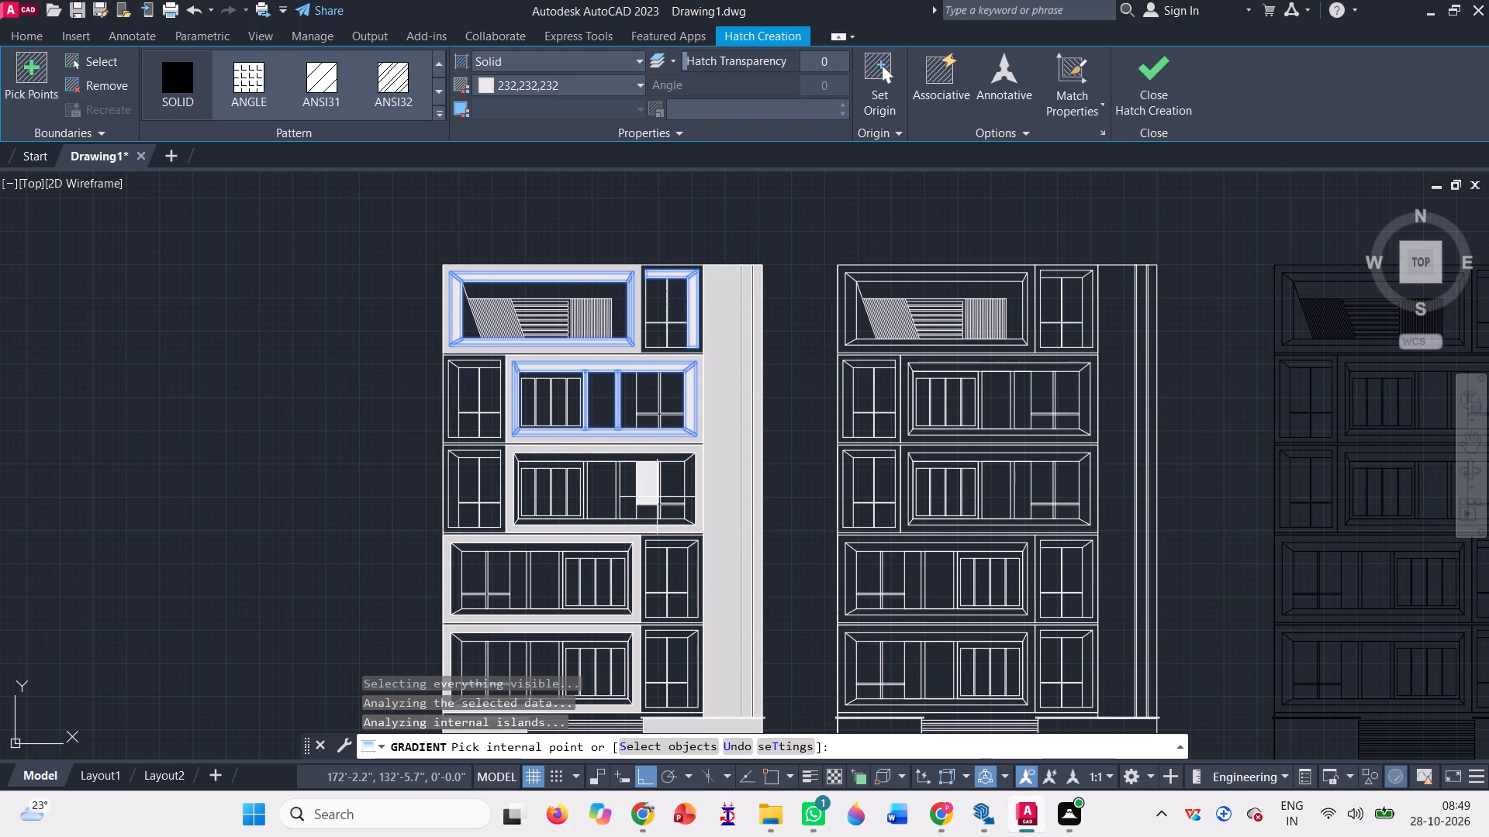
scroll(657, 497, up, 2)
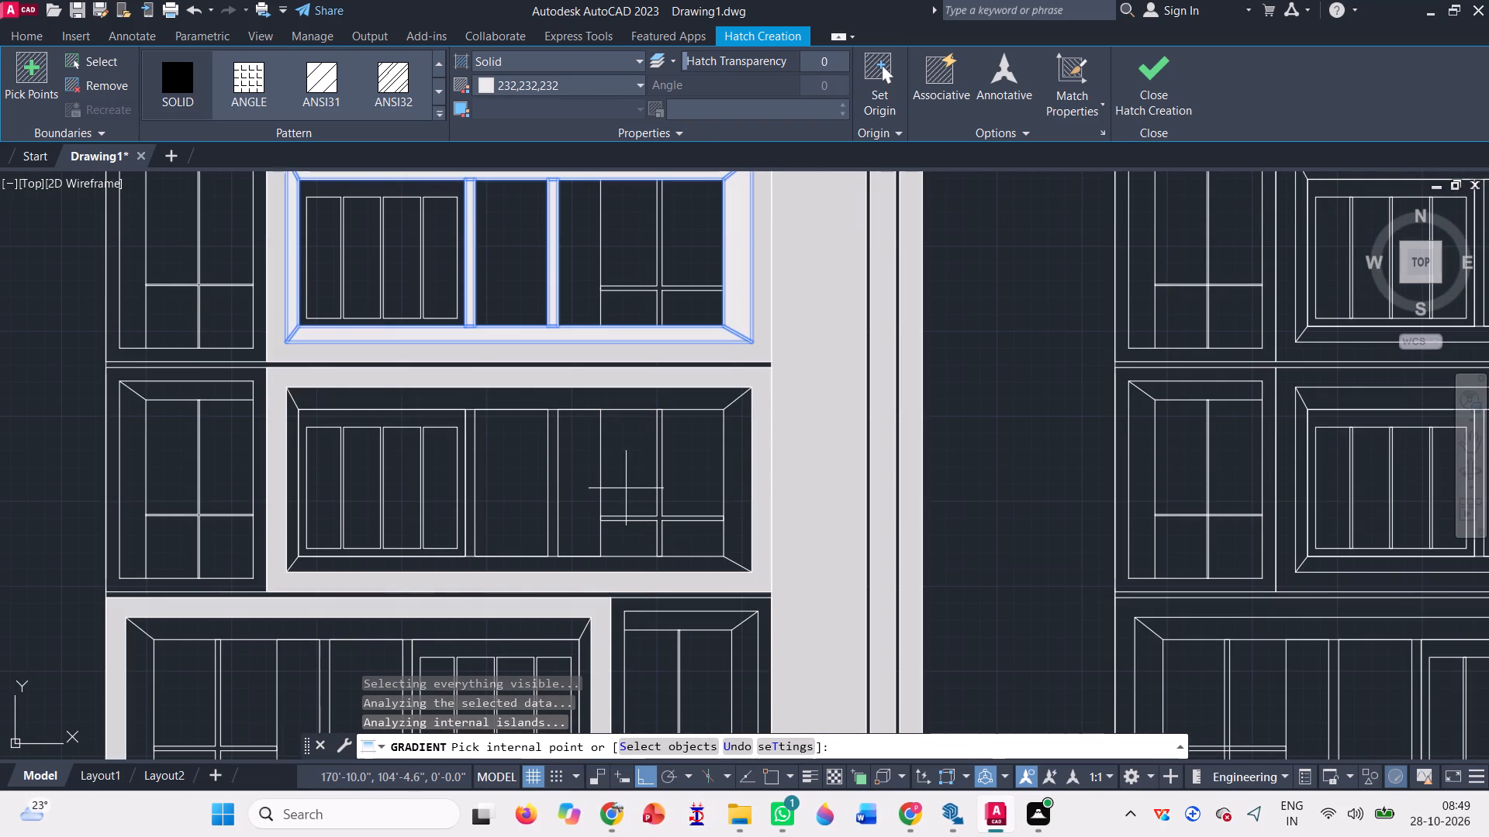
scroll(561, 501, up, 4)
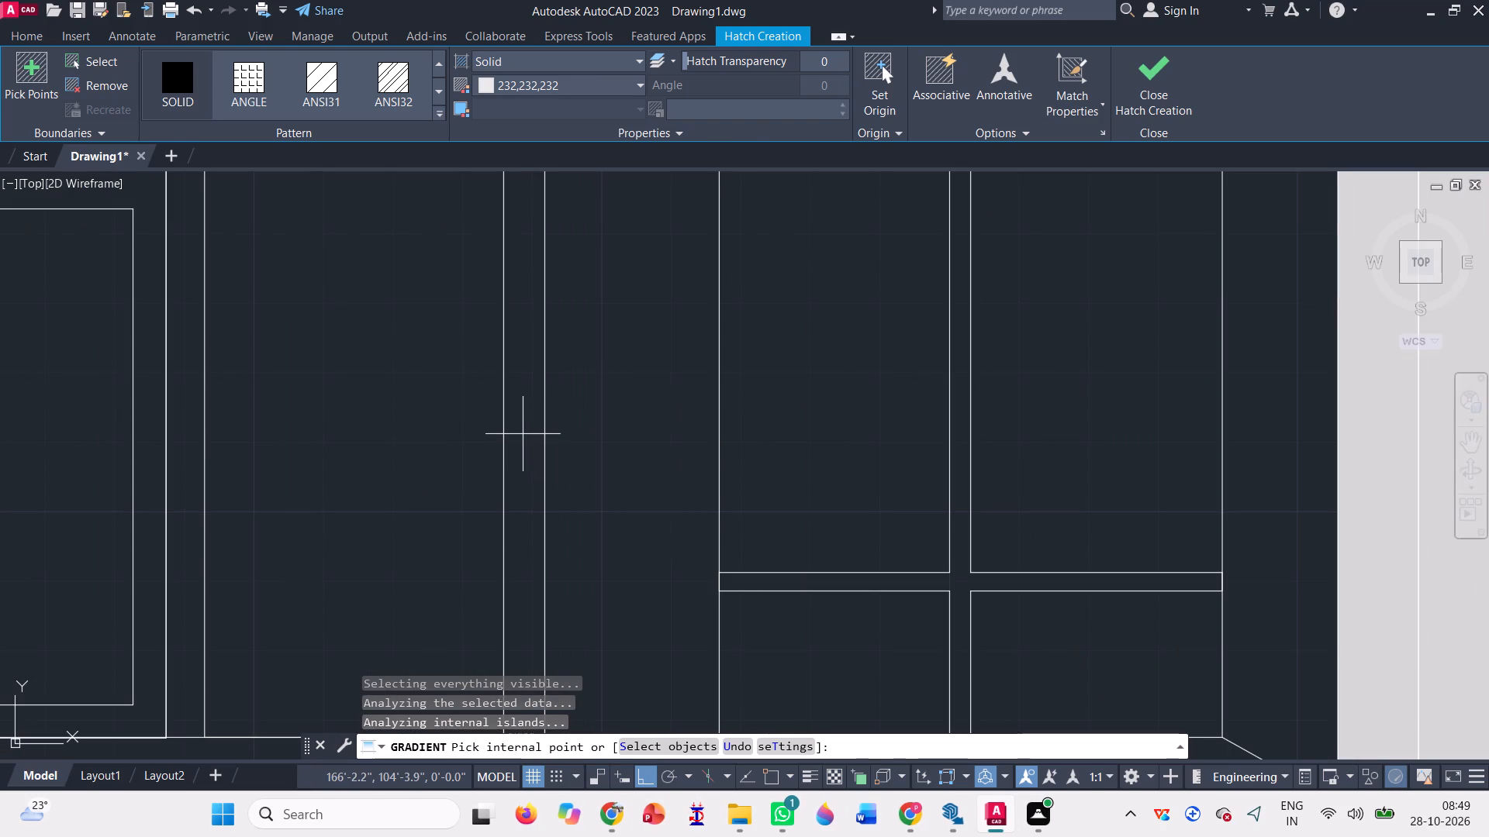
click(523, 434)
scroll(558, 470, down, 2)
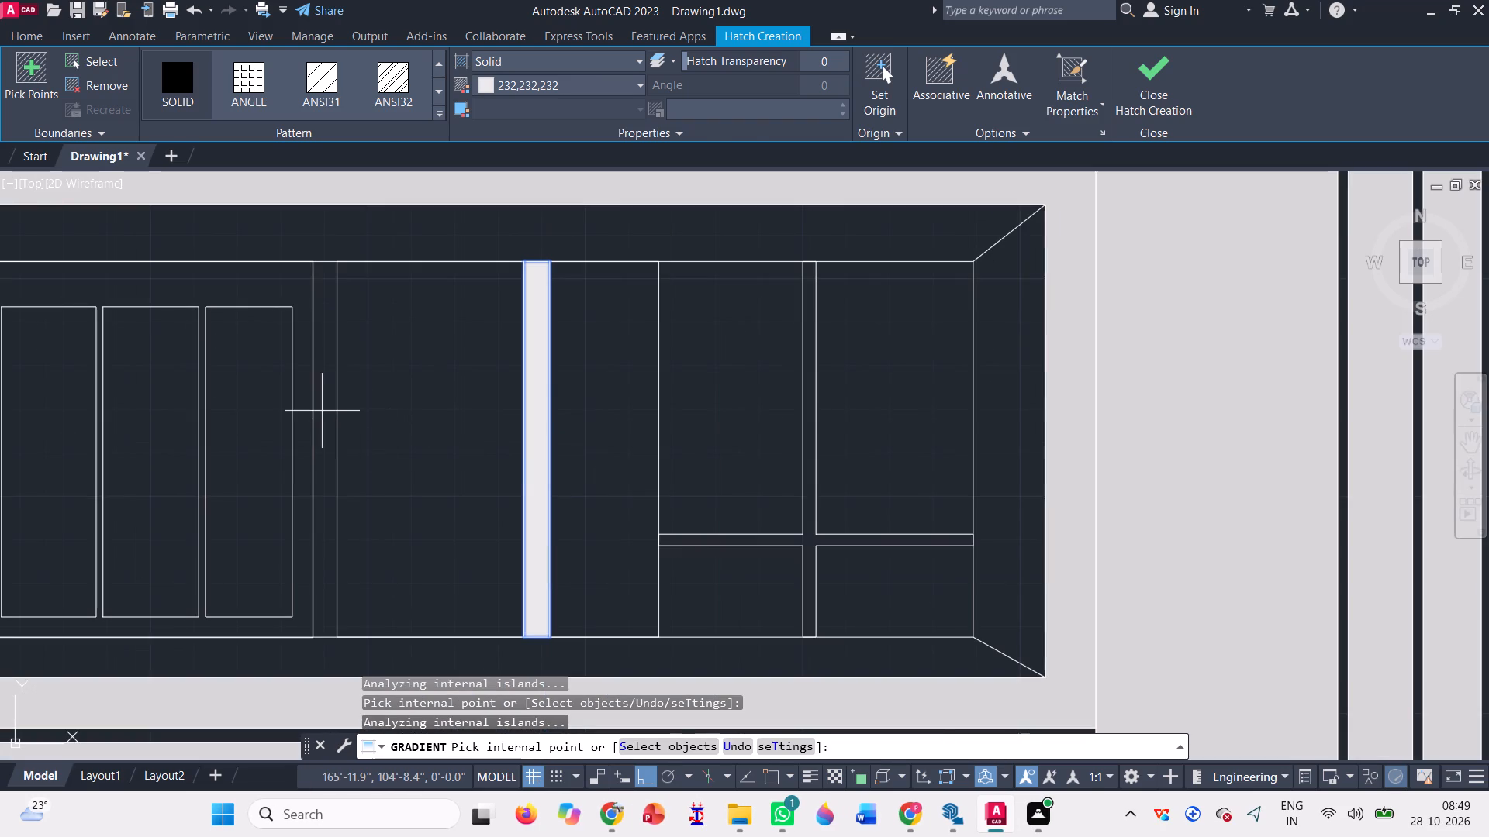
click(325, 415)
Add the four bevelled reveal faces around the third-highest storey's wide window to the solid hatch.
scroll(696, 398, down, 1)
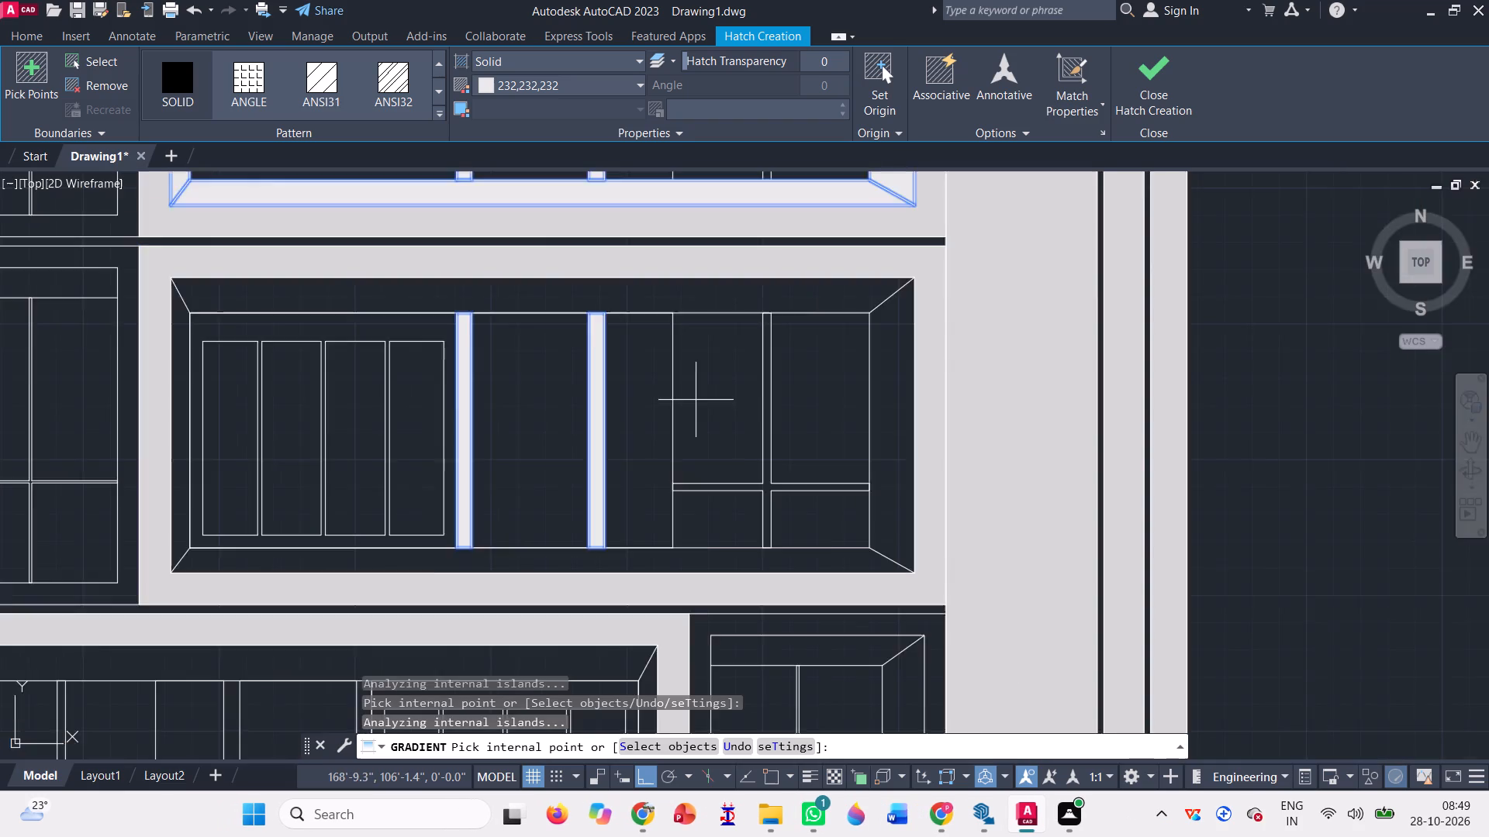
scroll(697, 406, down, 1)
click(556, 341)
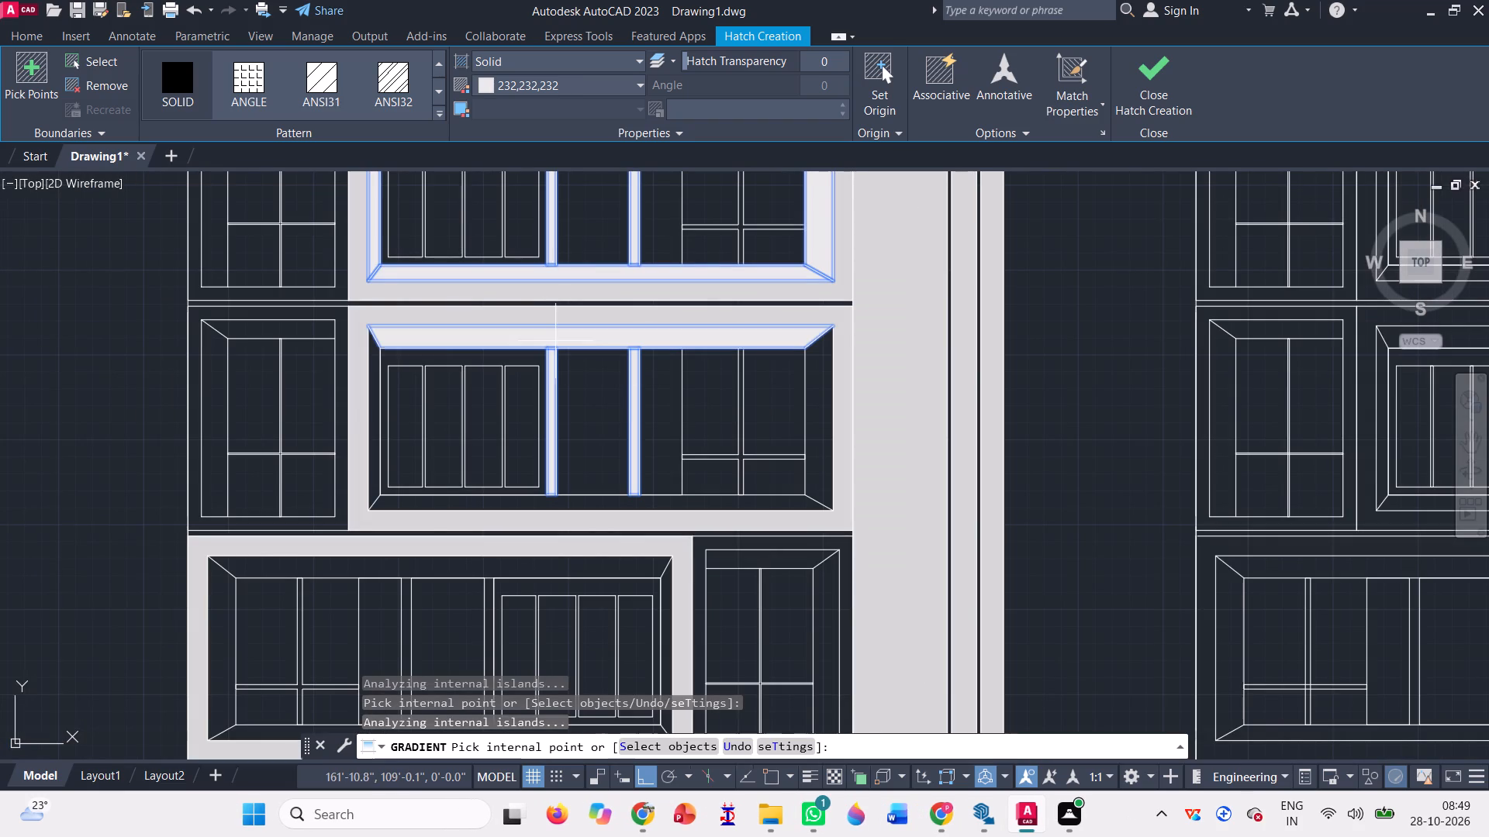
click(375, 405)
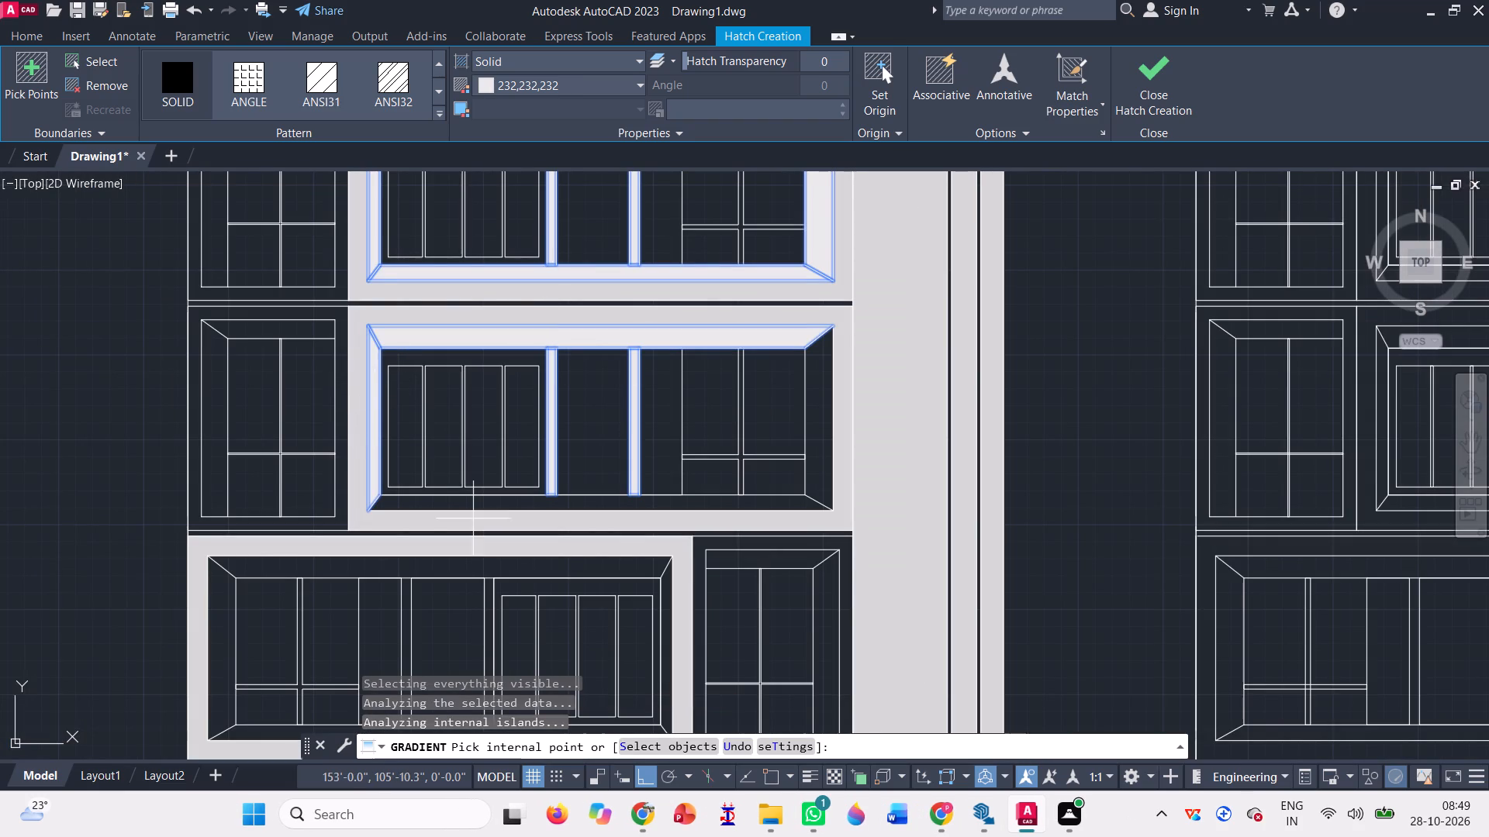
click(480, 504)
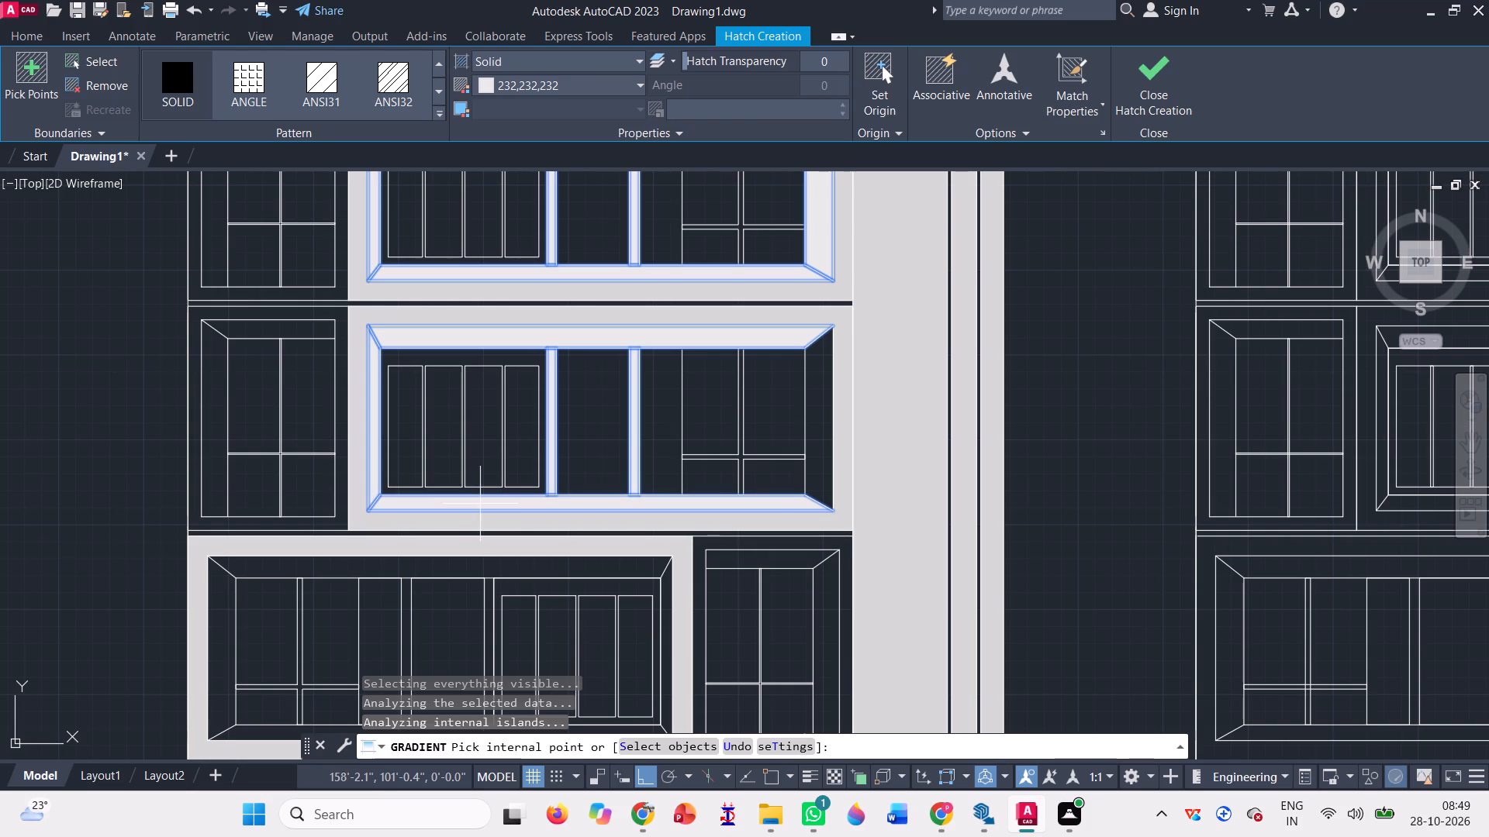
click(824, 415)
Add the four bevelled reveal faces around the fourth-highest storey's wide window to the solid hatch.
scroll(641, 338, down, 2)
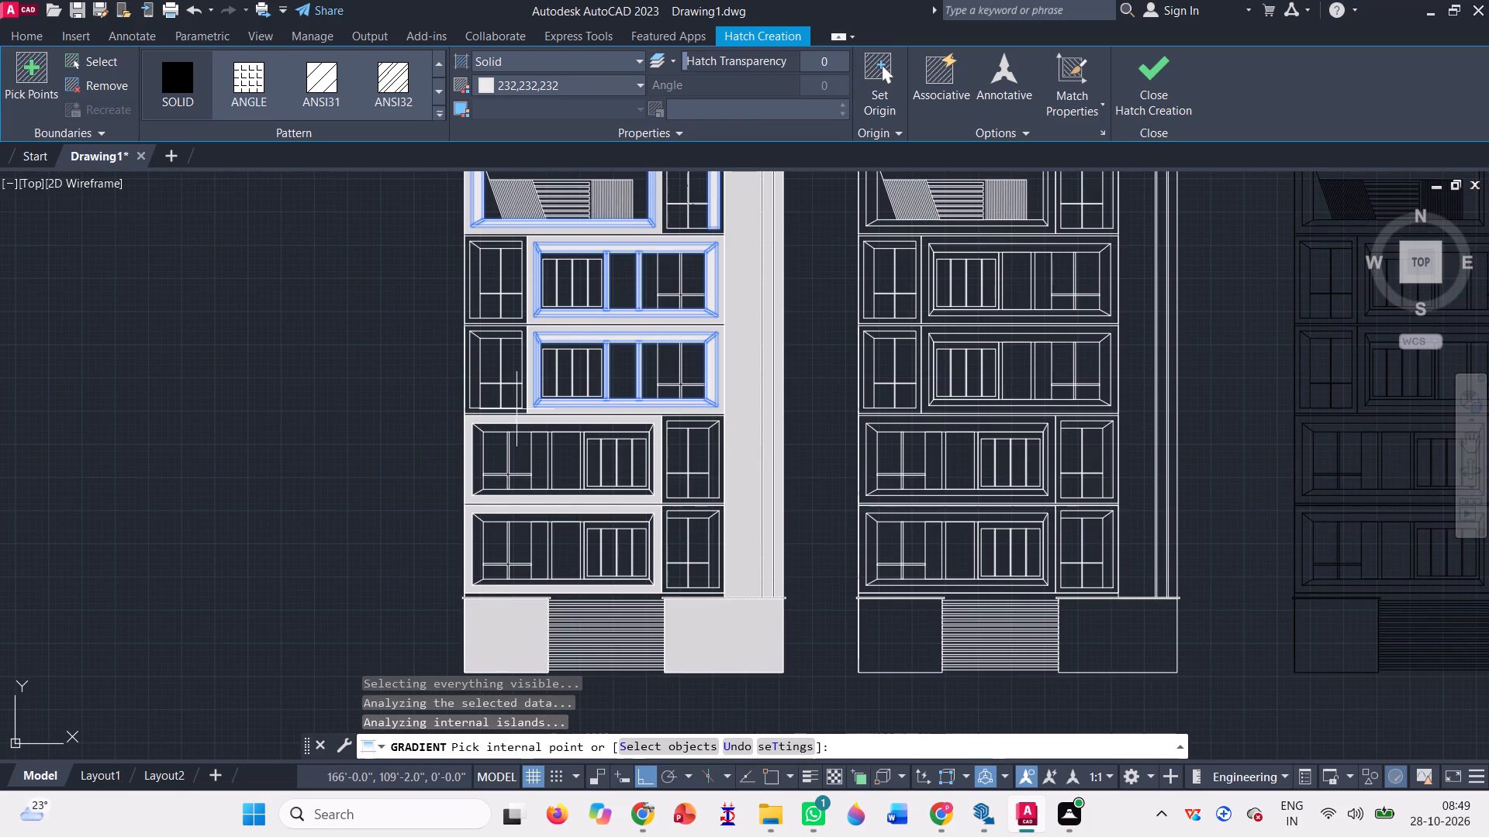
scroll(453, 481, up, 2)
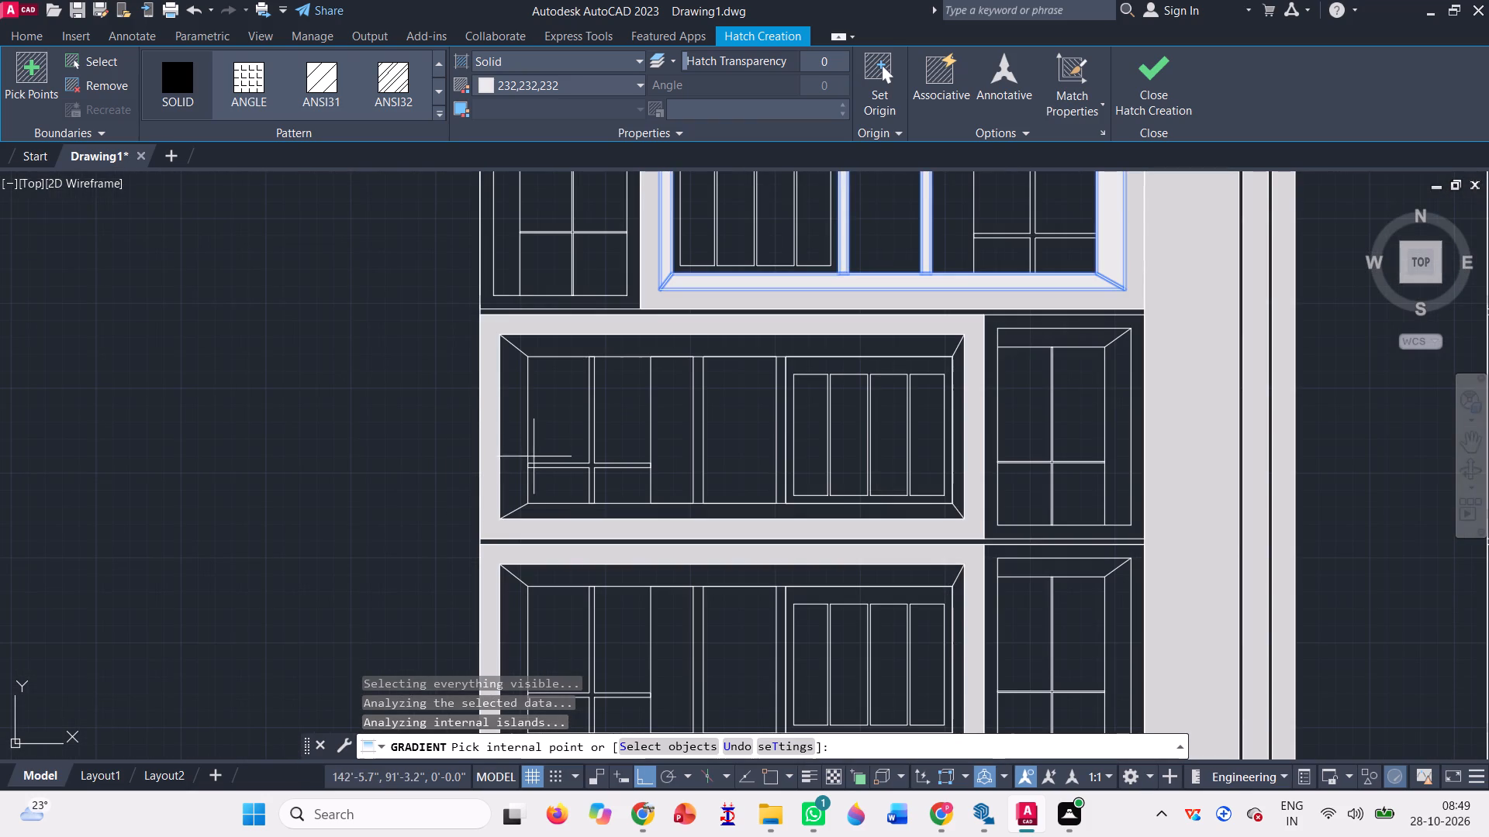
click(502, 396)
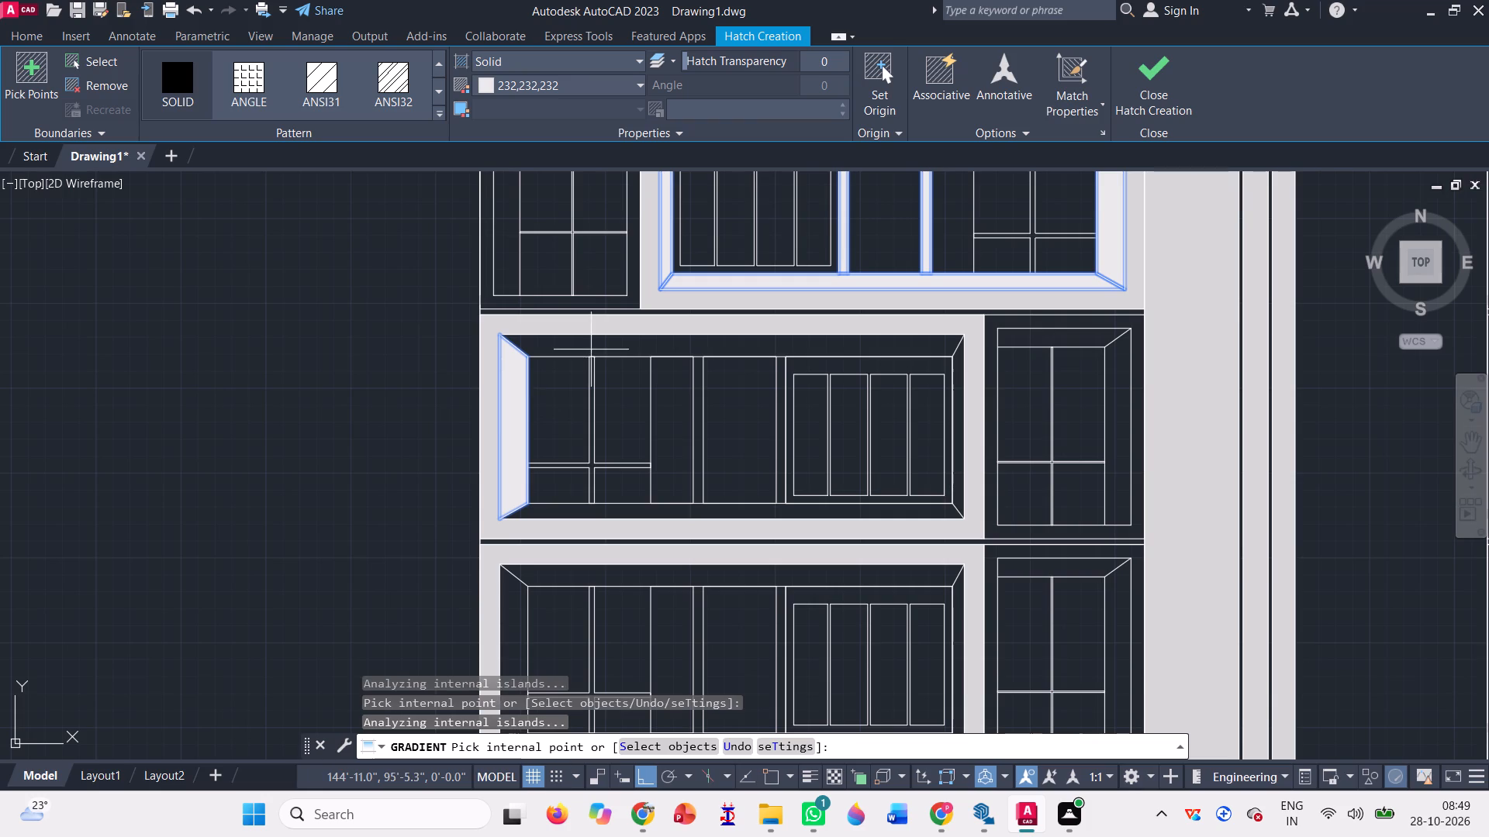
click(601, 349)
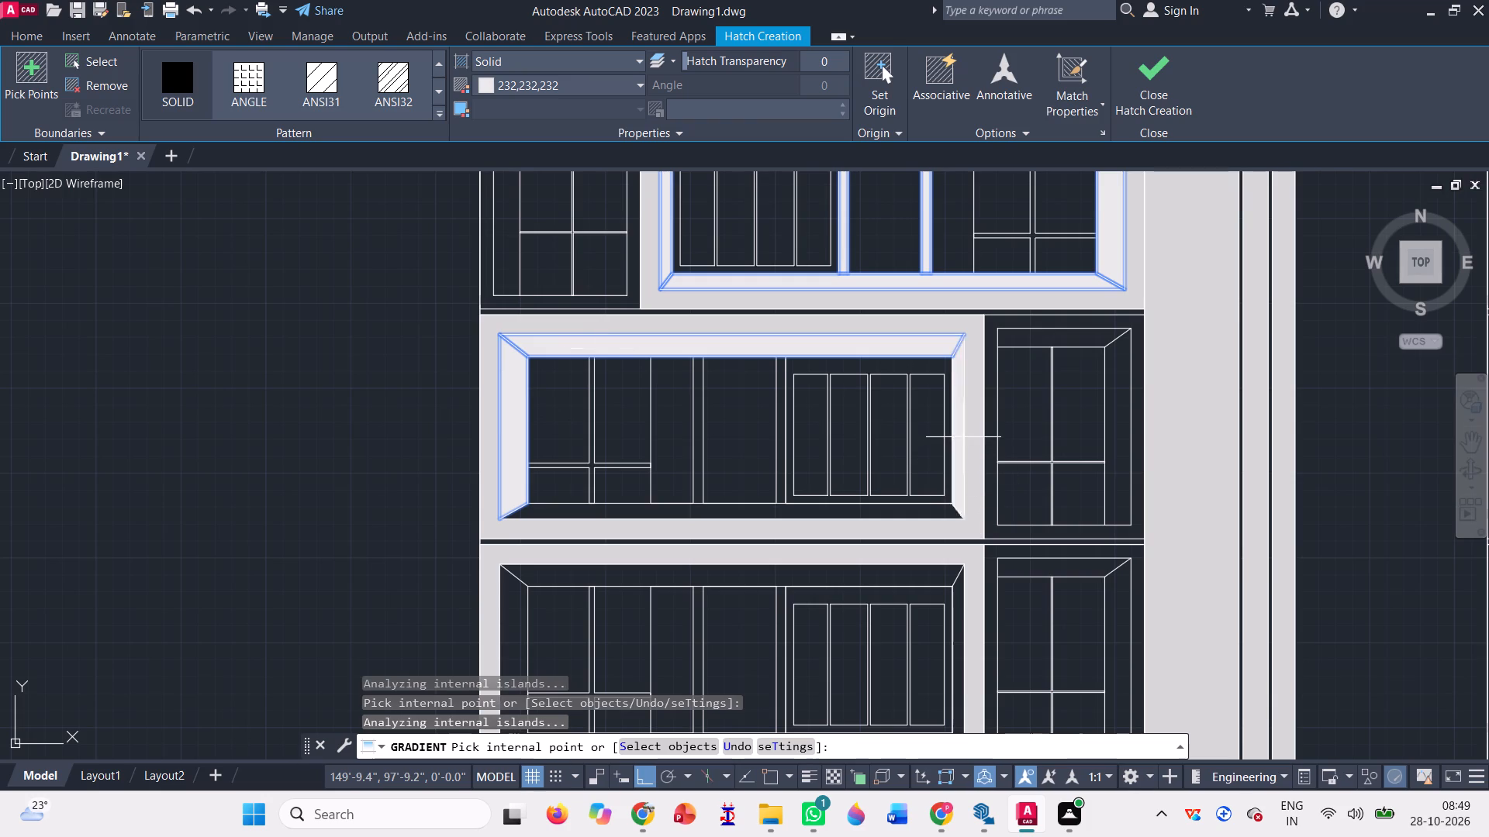
click(958, 436)
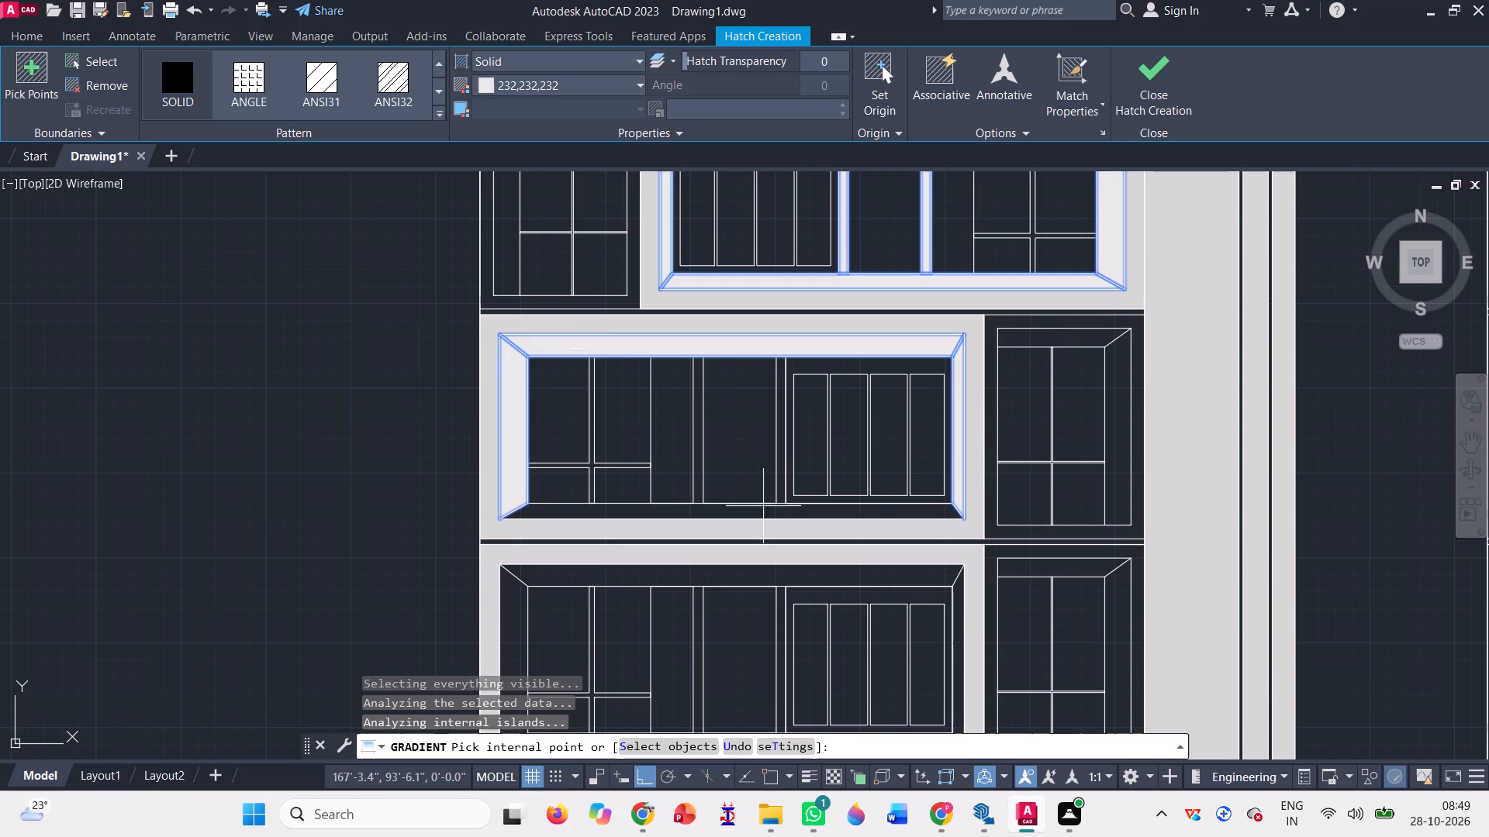
click(736, 508)
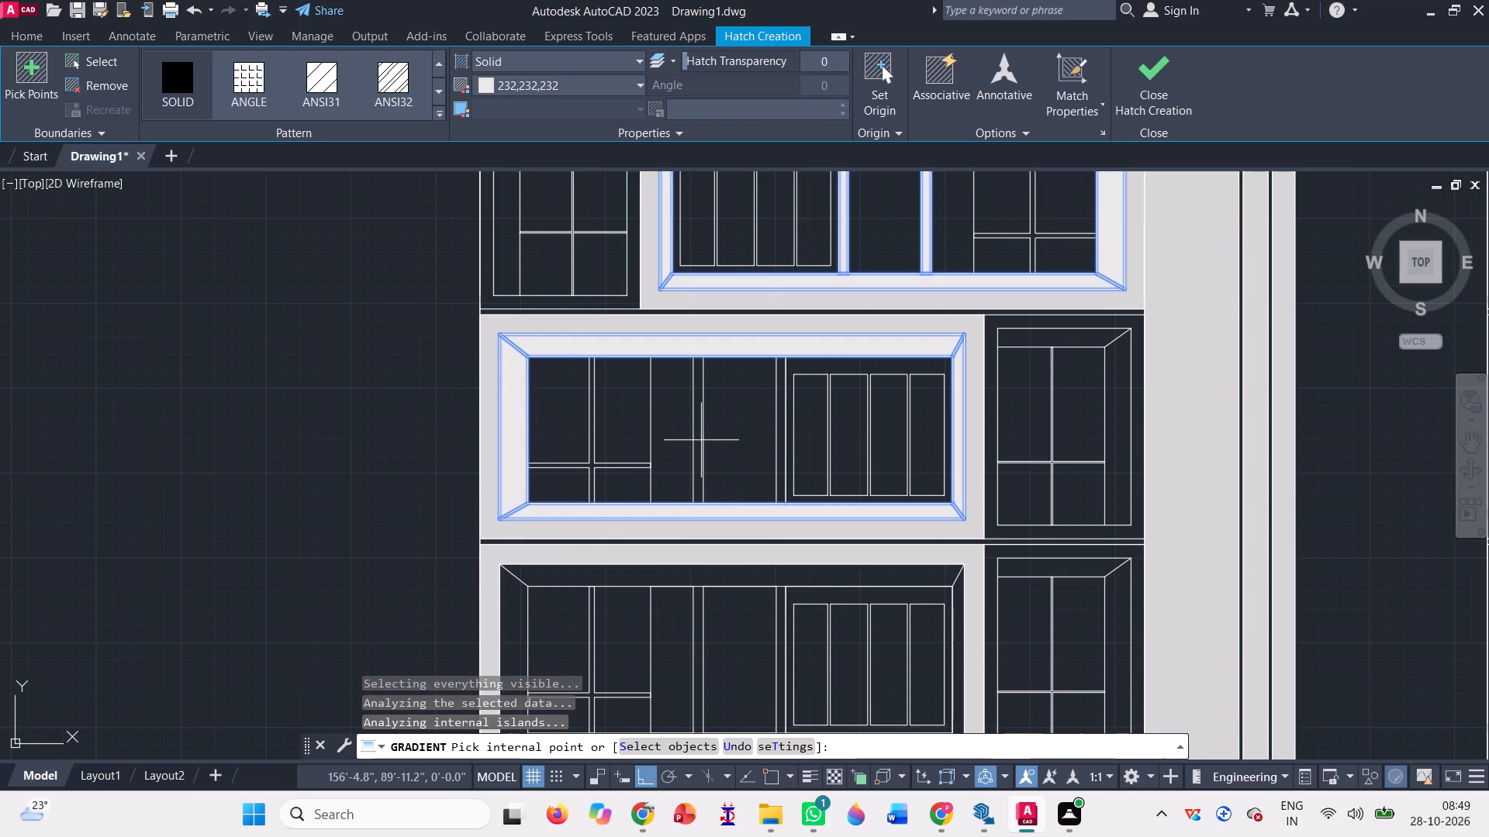
Add the two full-height vertical posts inside the fourth-highest storey's wide window to the solid hatch.
scroll(730, 480, down, 2)
scroll(753, 480, up, 3)
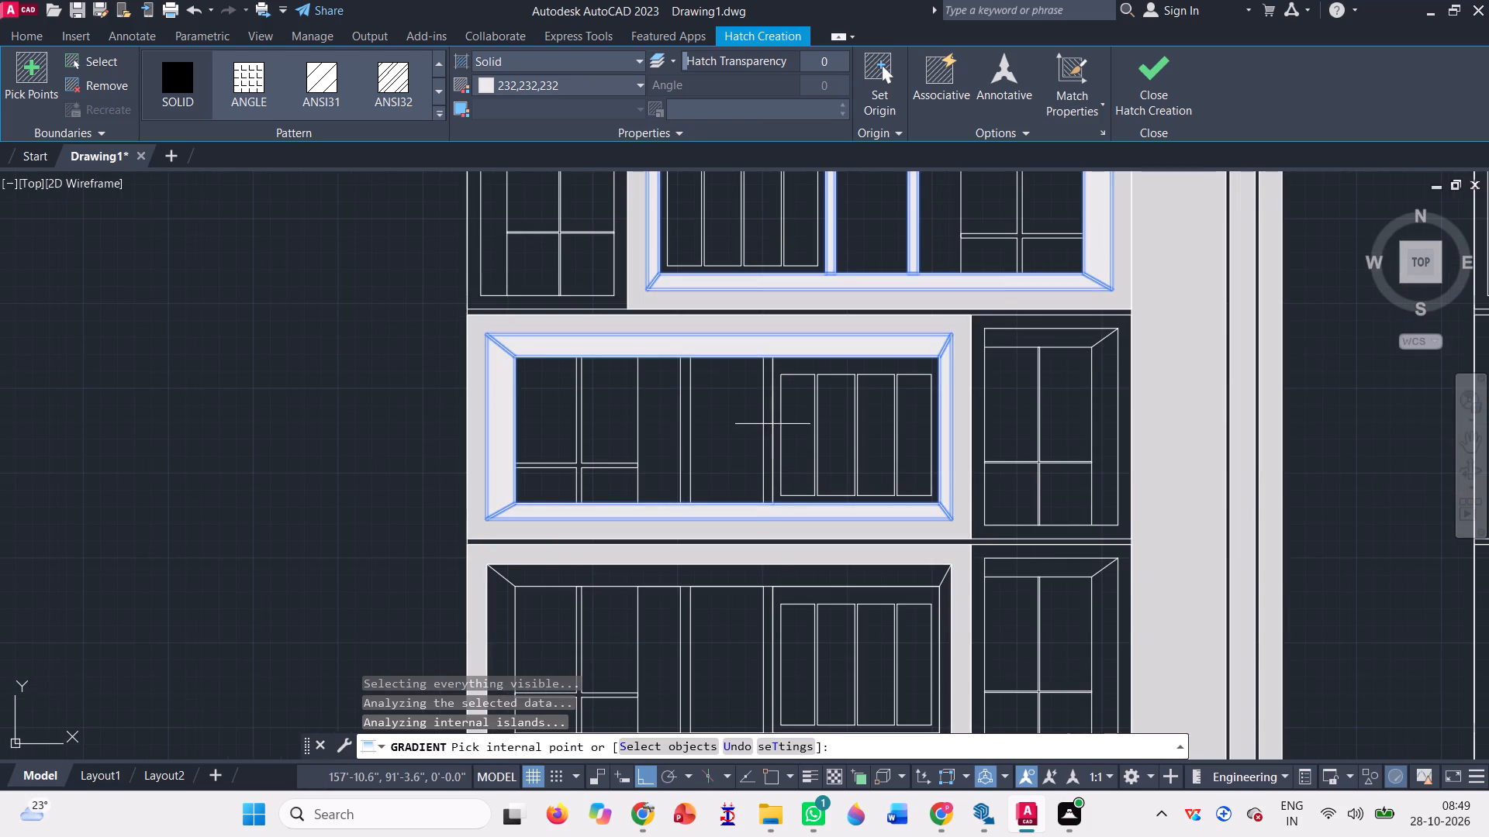
click(767, 418)
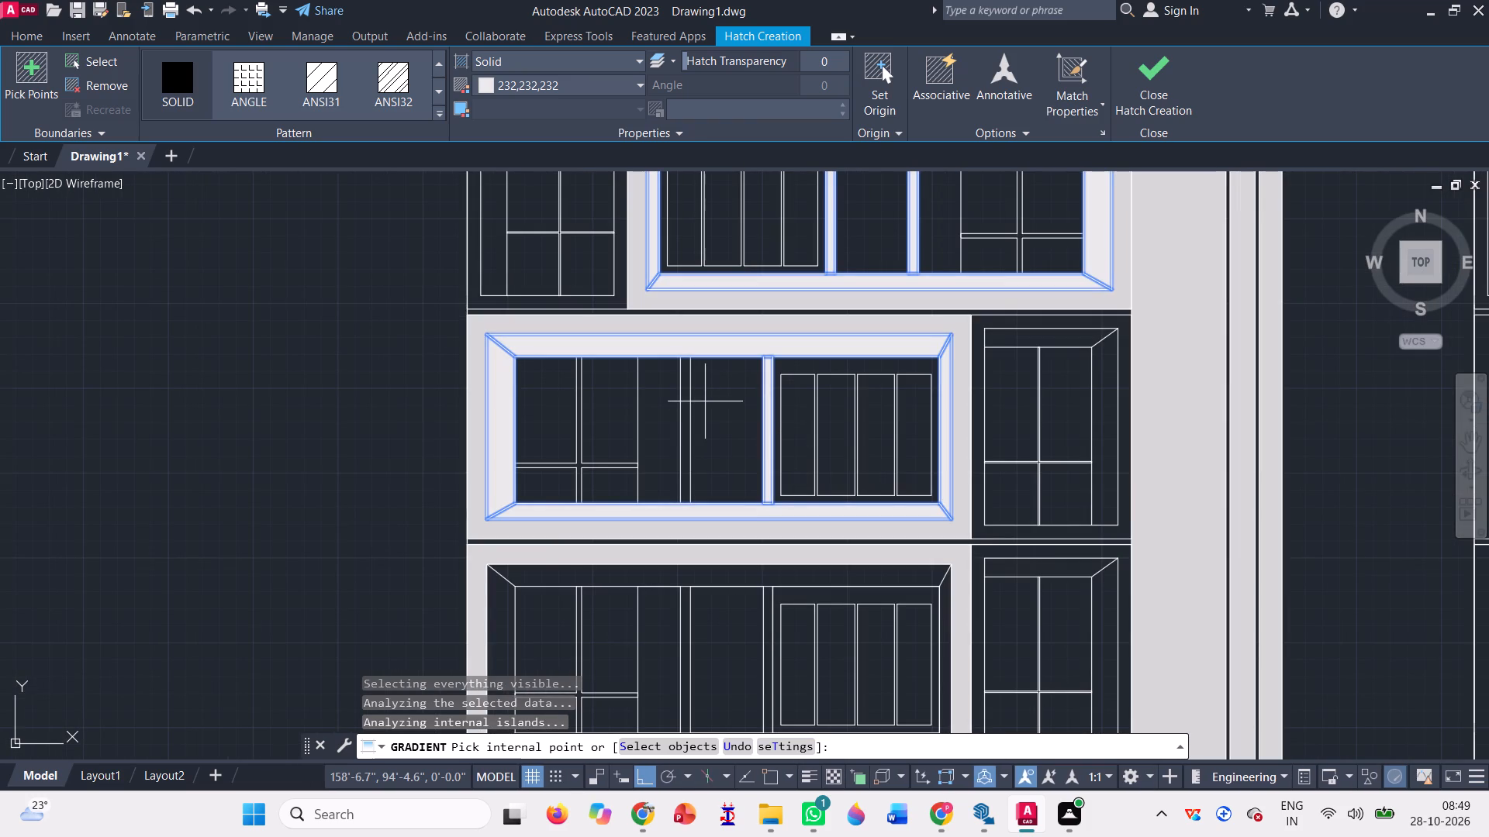
click(686, 406)
Add the two full-height vertical posts inside the lowest wide window, just above the ground floor, to the solid hatch.
scroll(700, 395, down, 2)
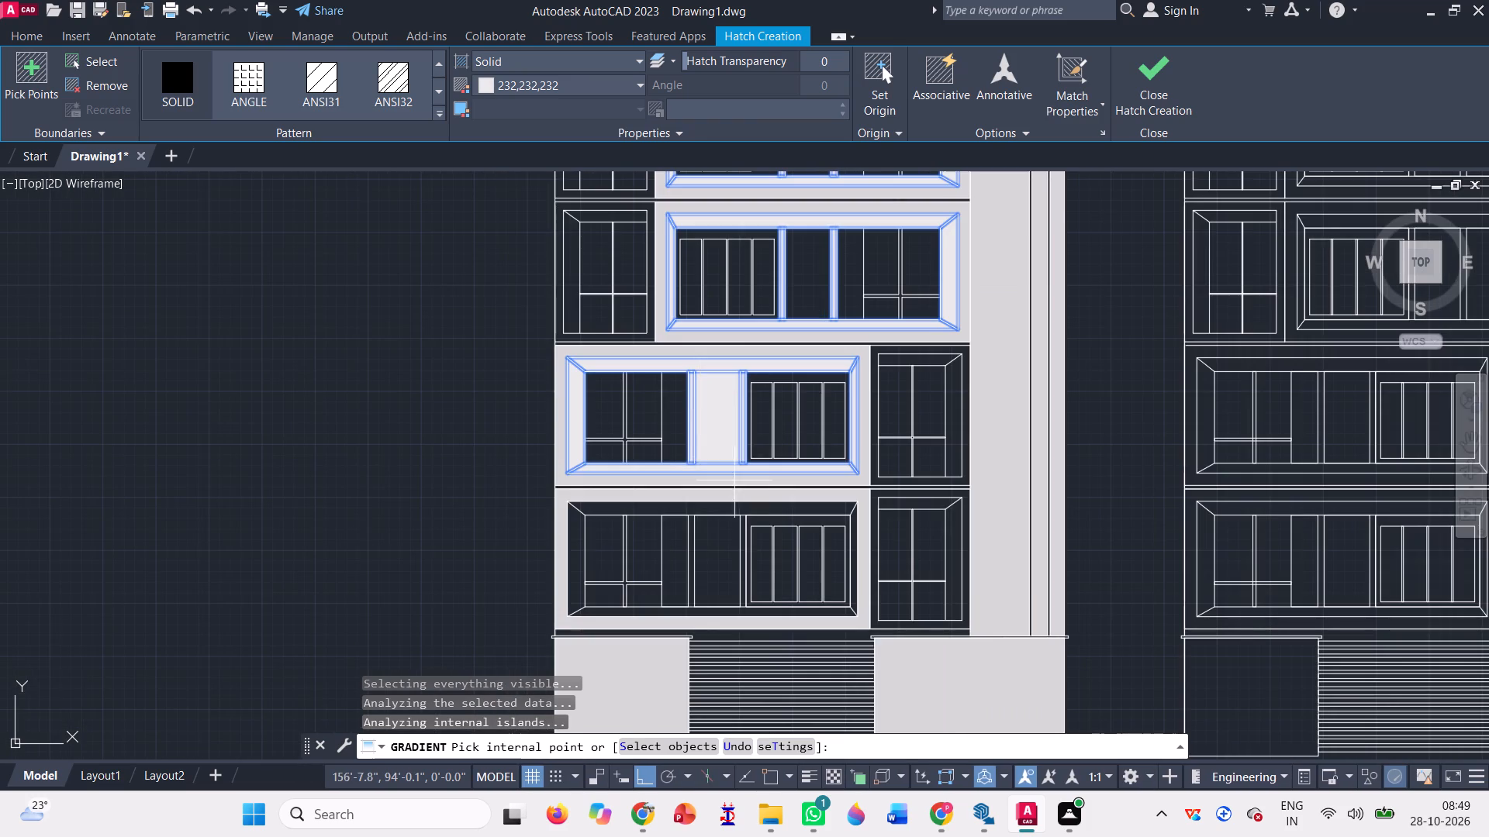
scroll(757, 571, up, 2)
click(726, 552)
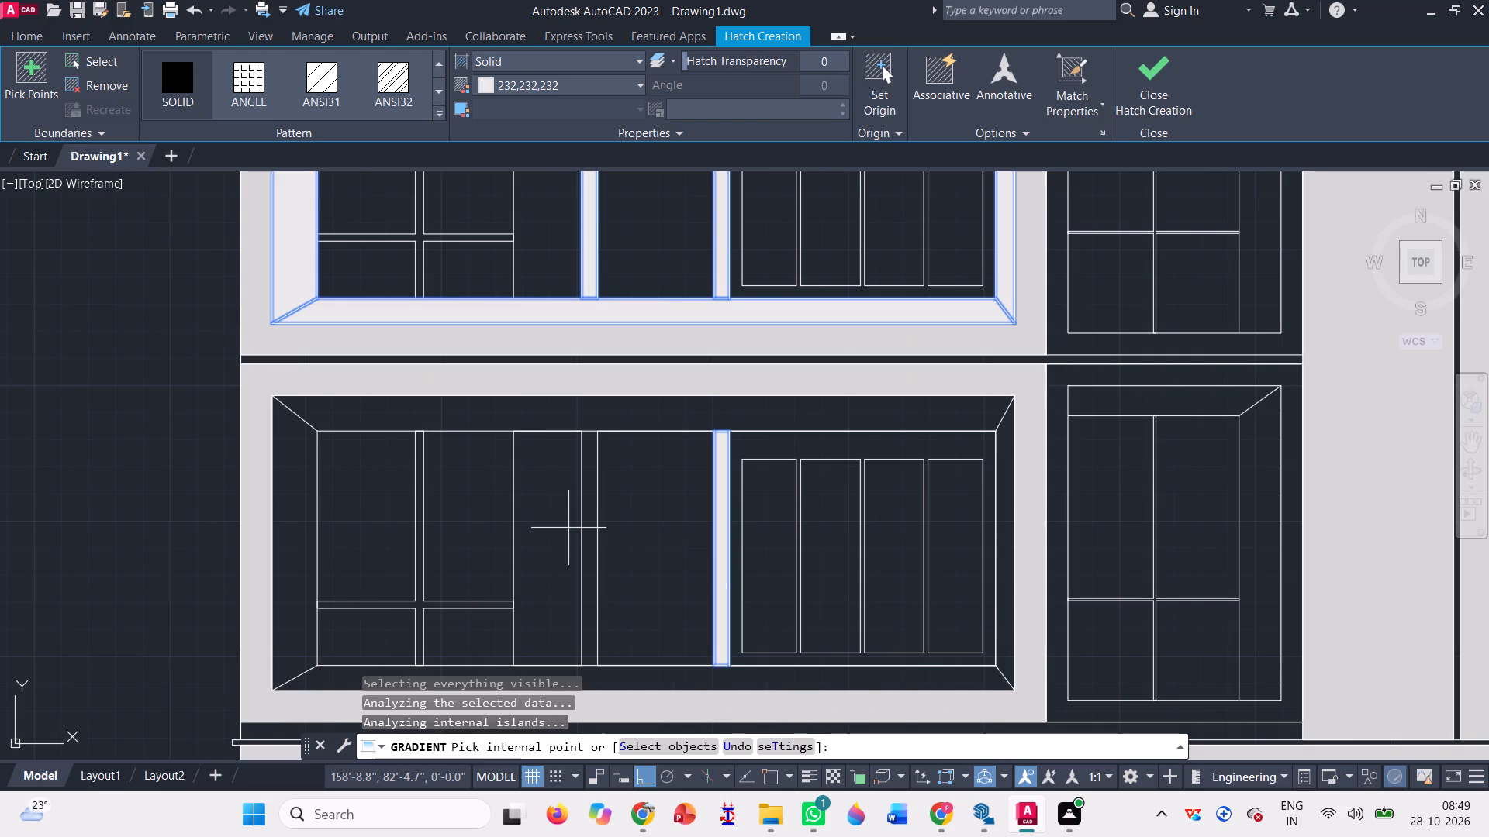
click(590, 550)
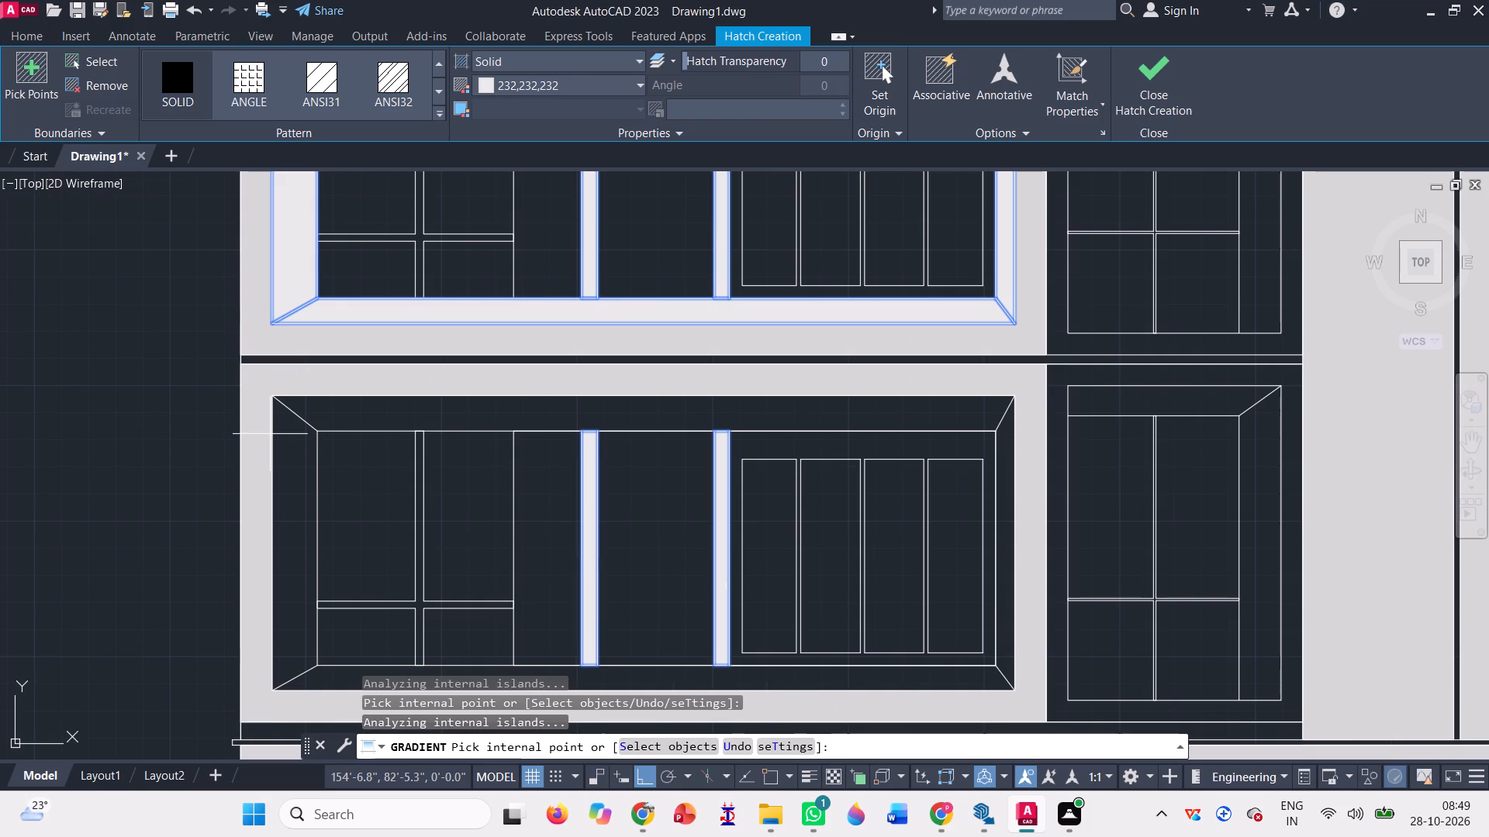
Add the four bevelled reveal faces around the lowest wide window to the solid hatch.
click(295, 458)
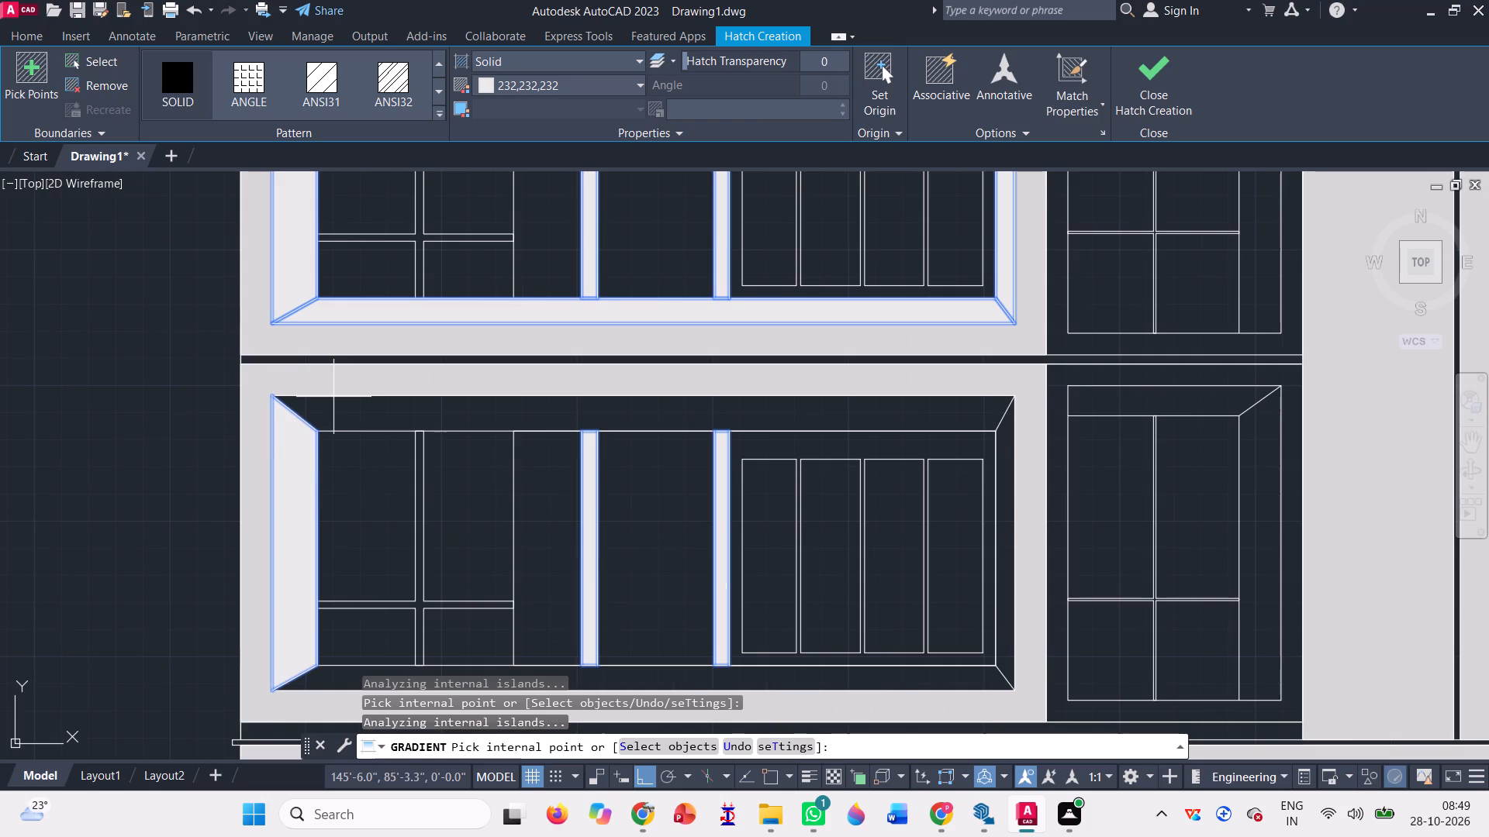
click(338, 410)
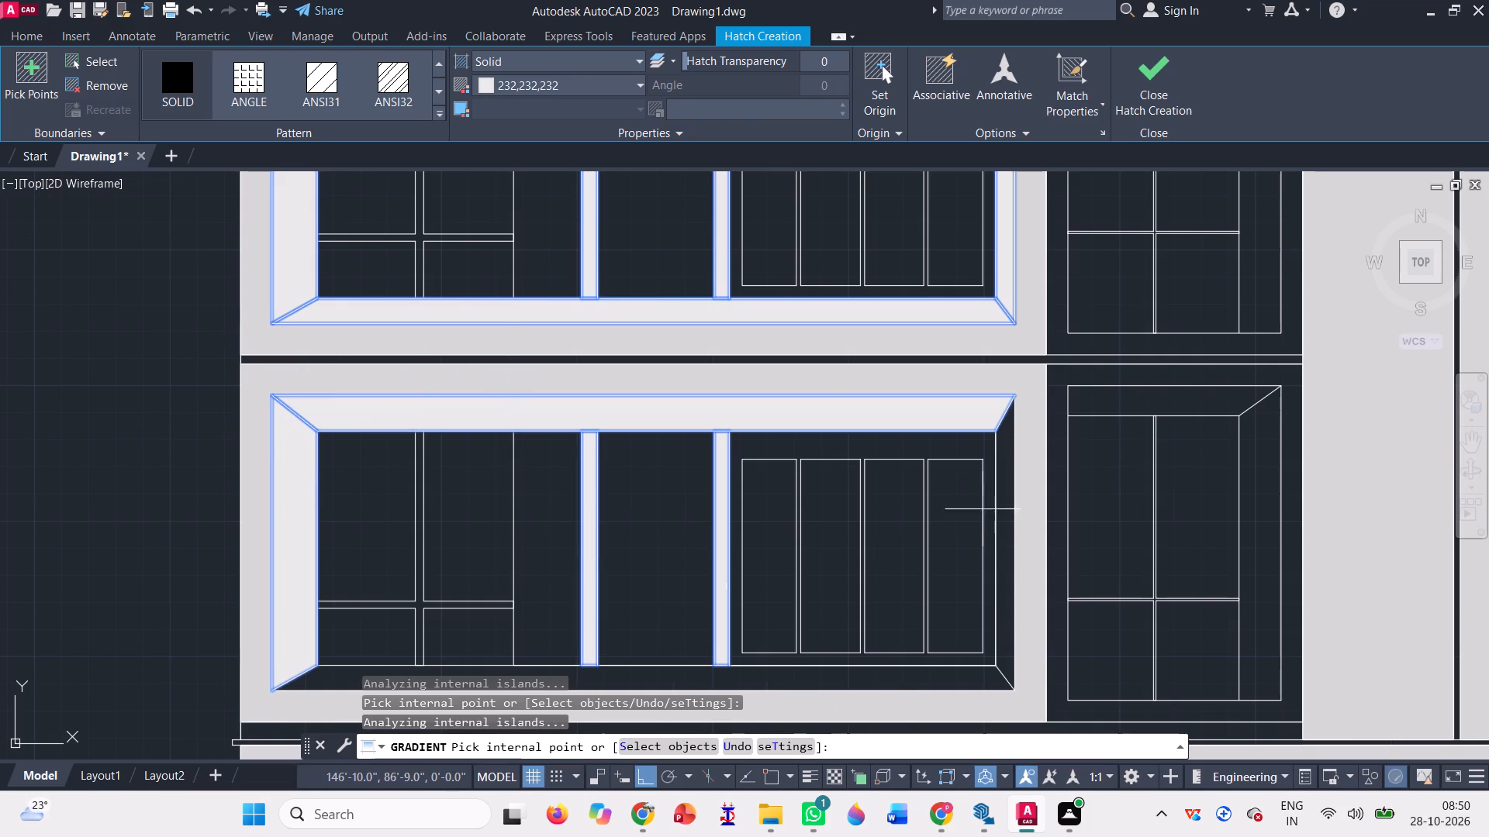
click(1007, 542)
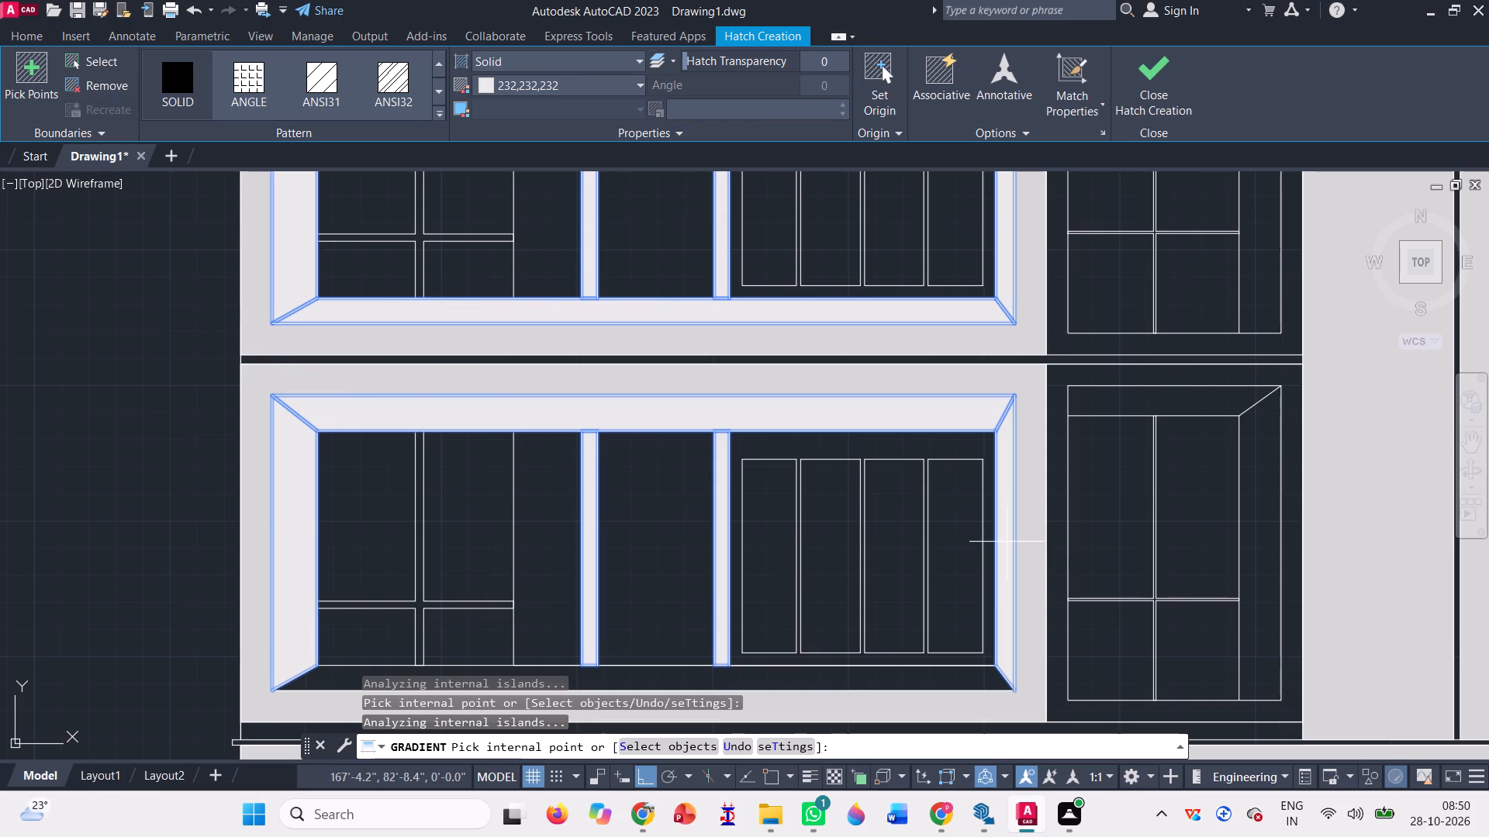
click(862, 677)
Add the inner vertical groove of the tall side wall, the one nearer the windows, to the solid hatch.
scroll(718, 517, down, 3)
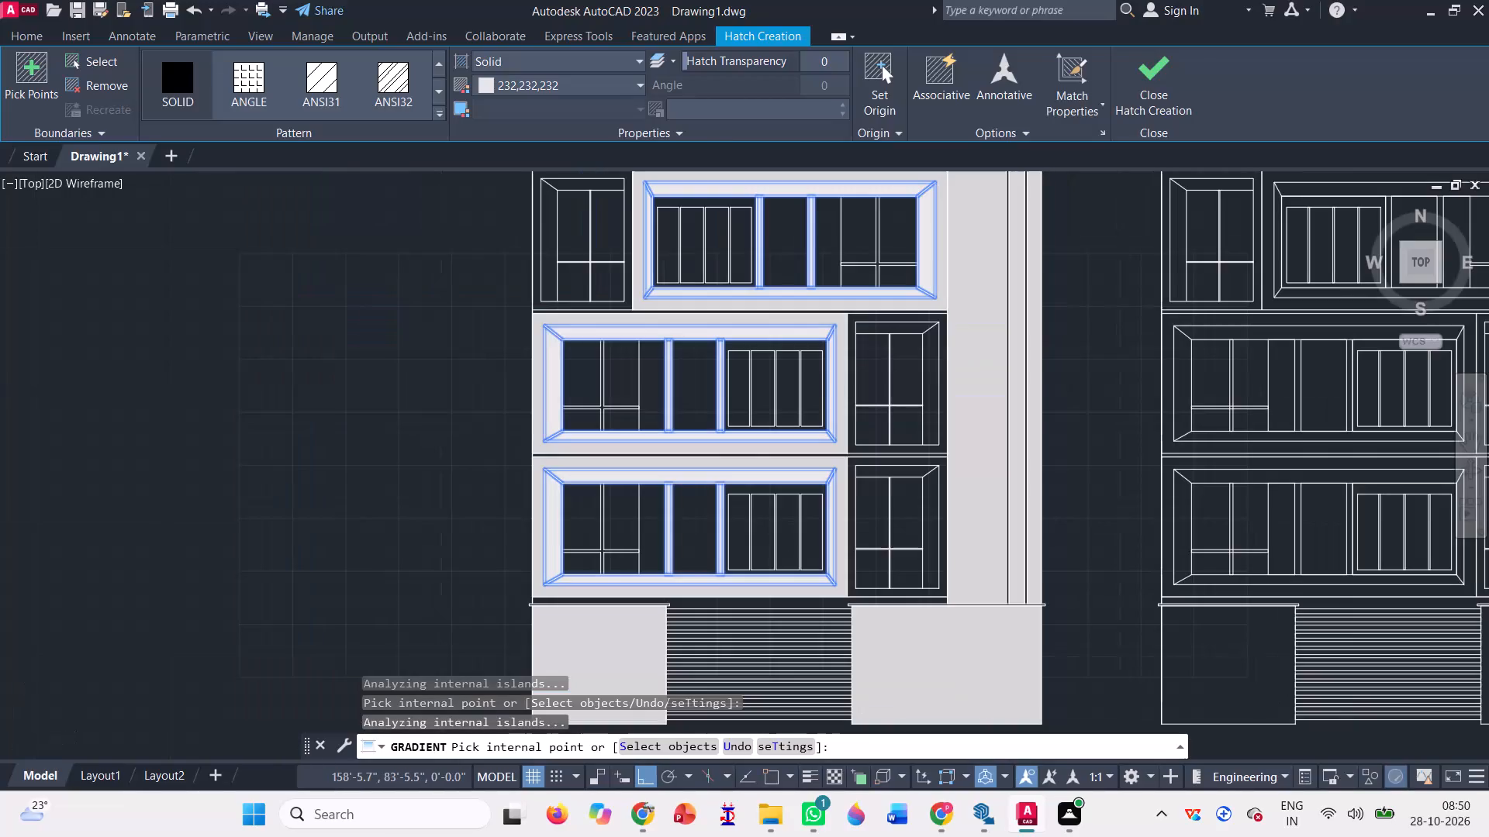
scroll(723, 517, down, 2)
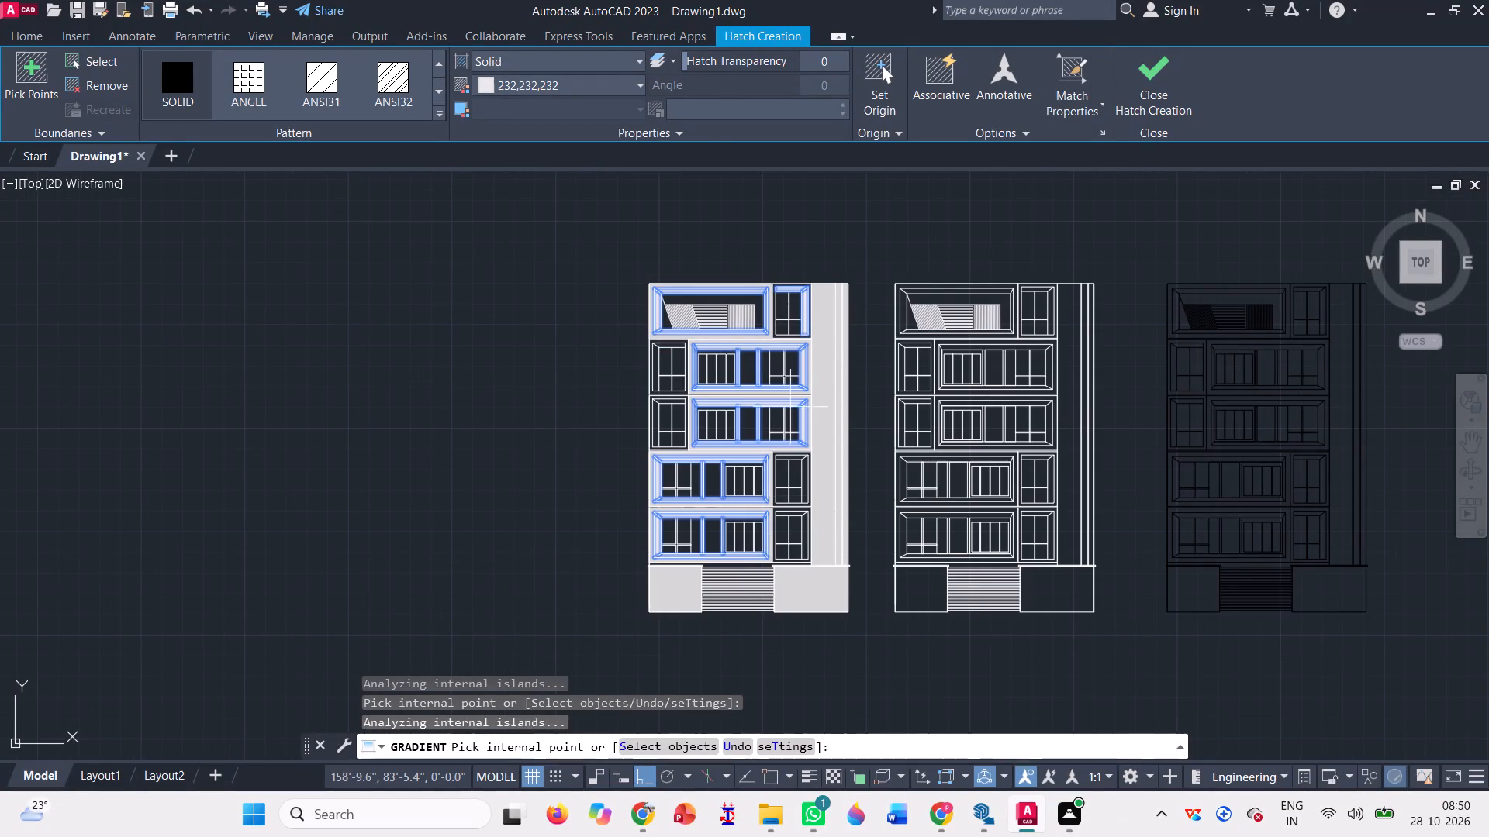
scroll(853, 243, up, 1)
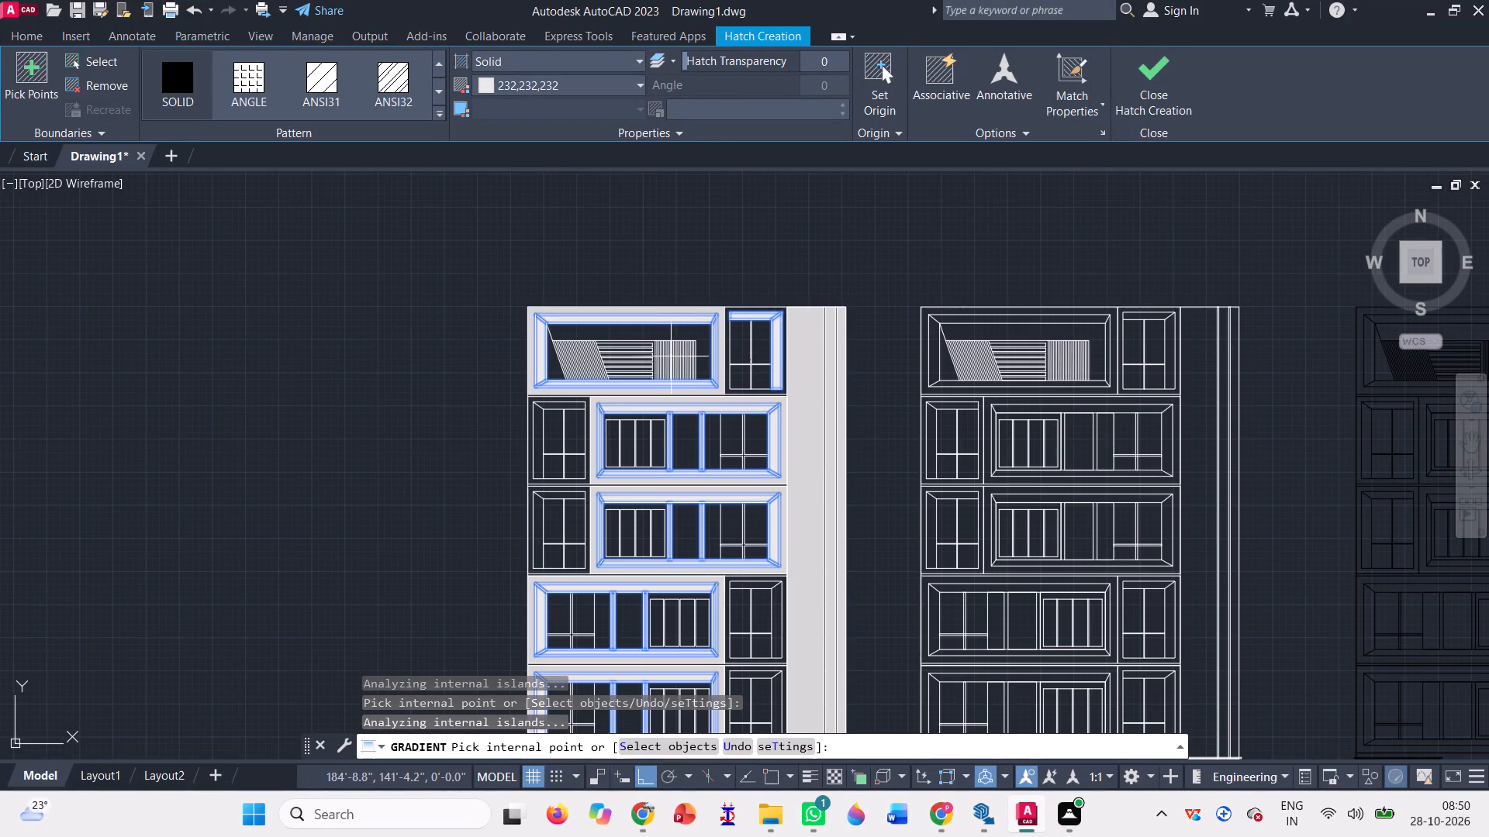
scroll(668, 355, down, 1)
scroll(761, 345, up, 4)
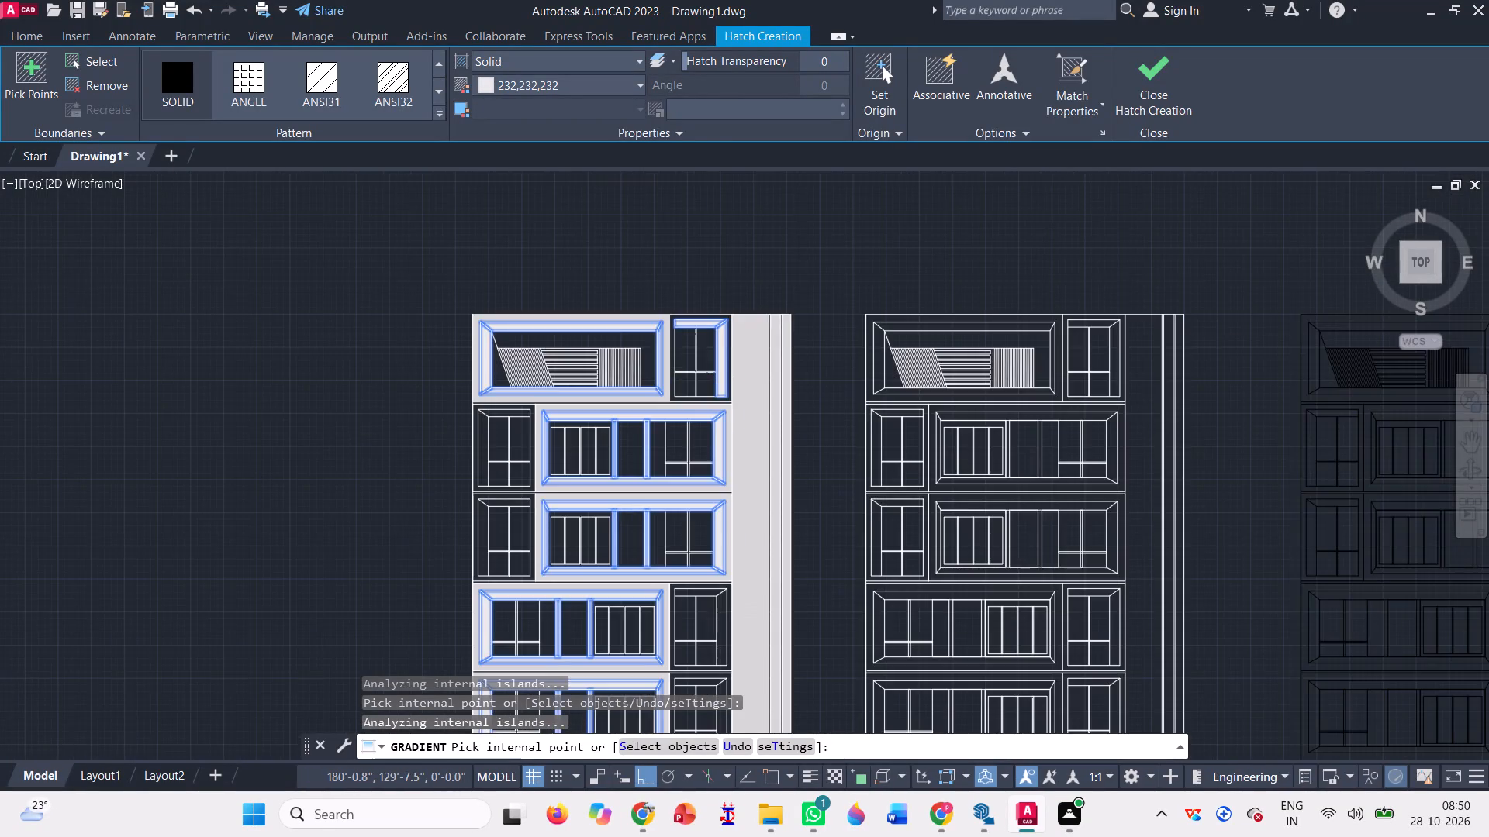
scroll(761, 343, up, 3)
scroll(852, 383, up, 4)
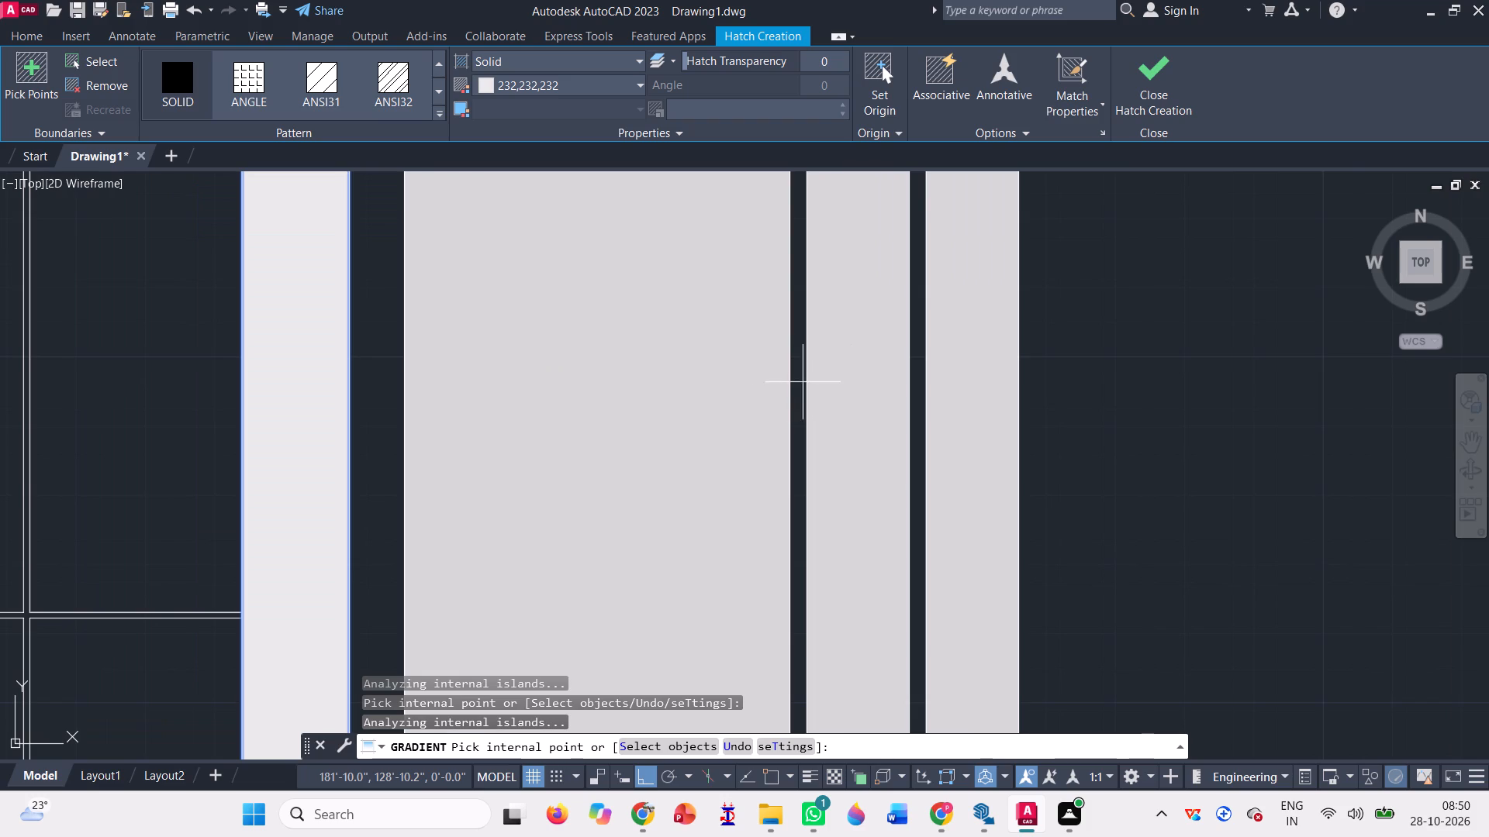
click(800, 394)
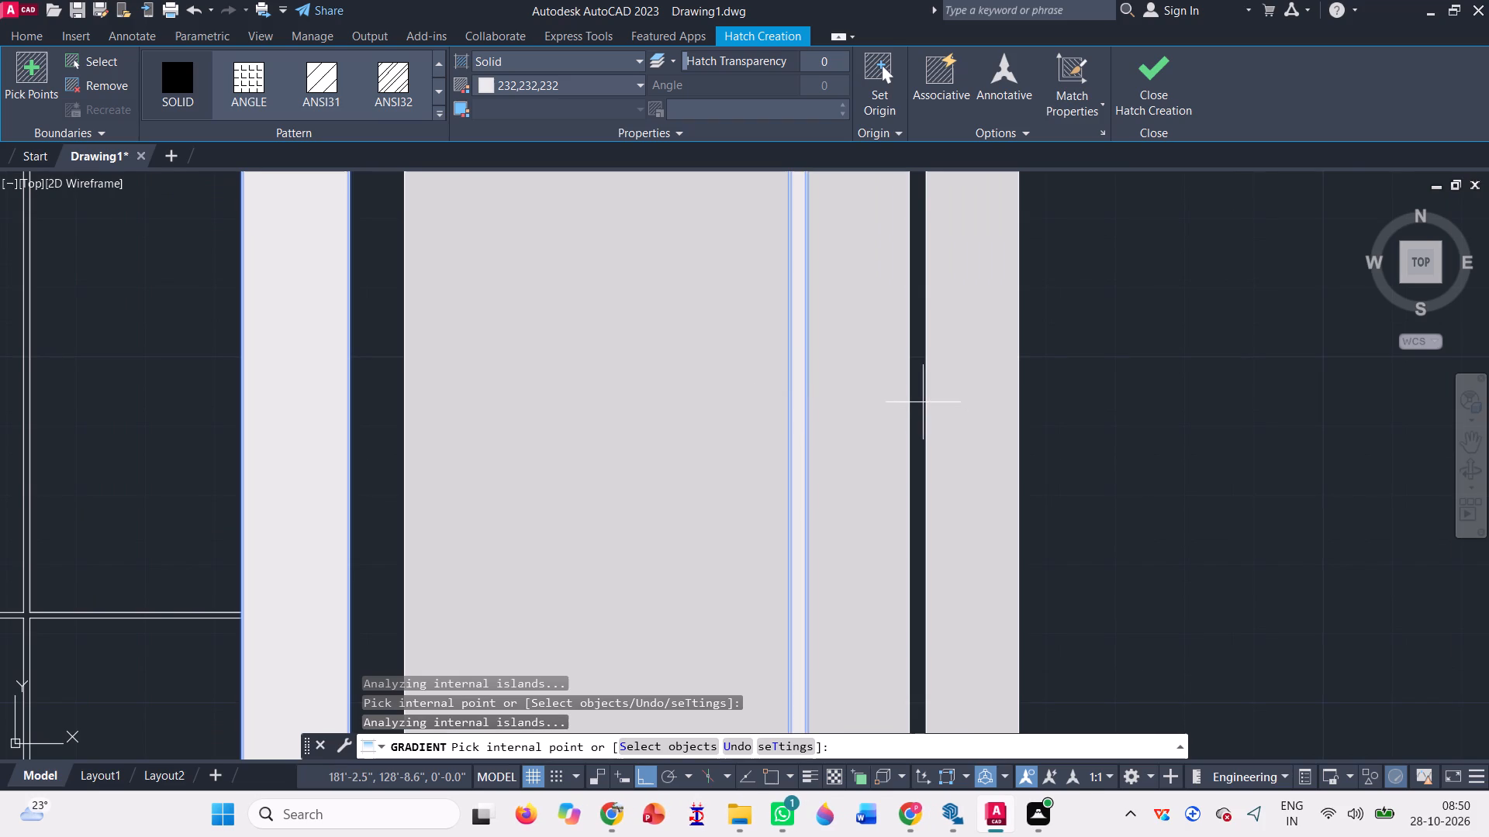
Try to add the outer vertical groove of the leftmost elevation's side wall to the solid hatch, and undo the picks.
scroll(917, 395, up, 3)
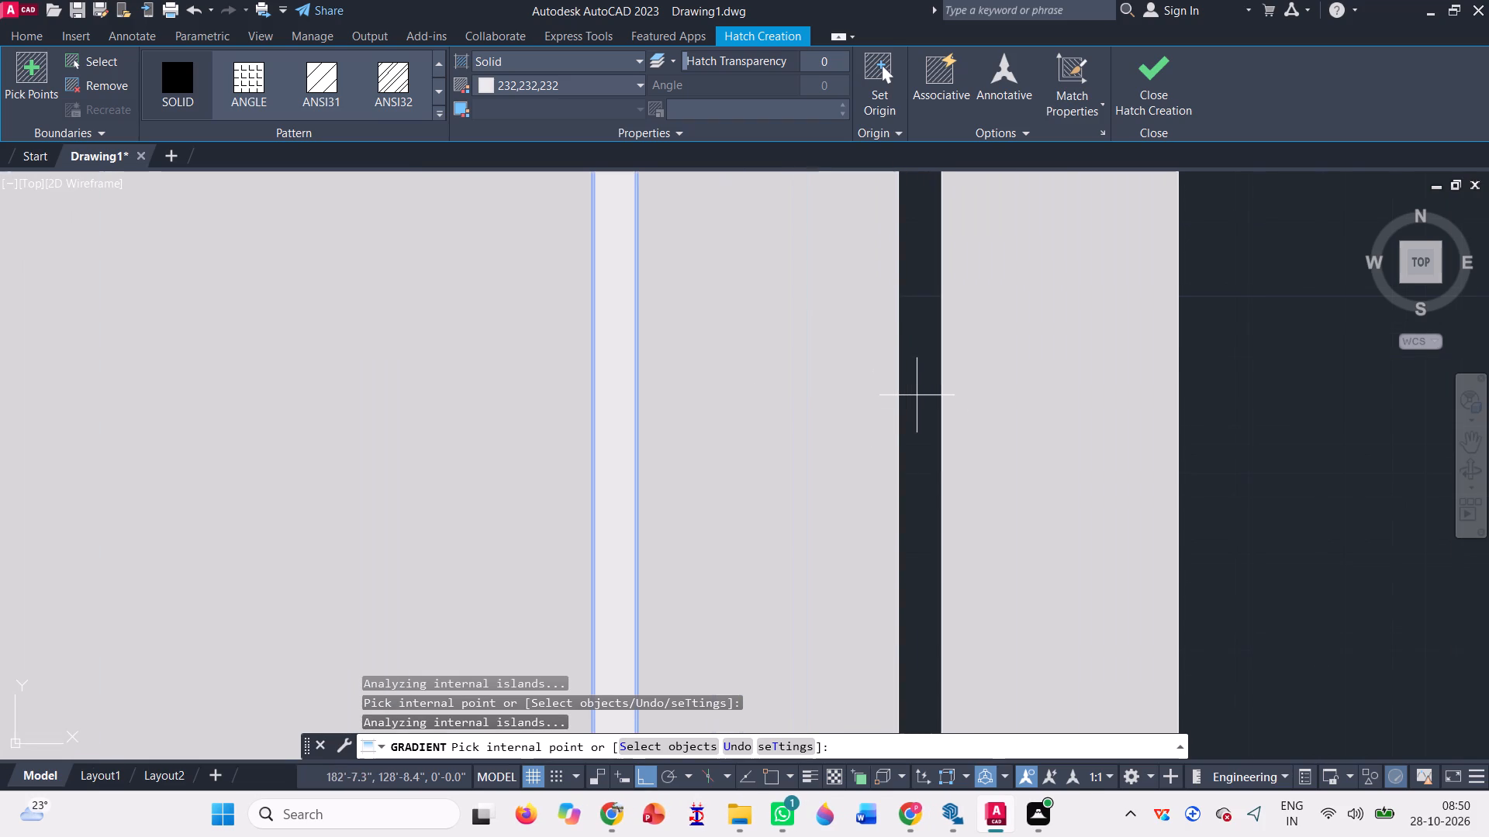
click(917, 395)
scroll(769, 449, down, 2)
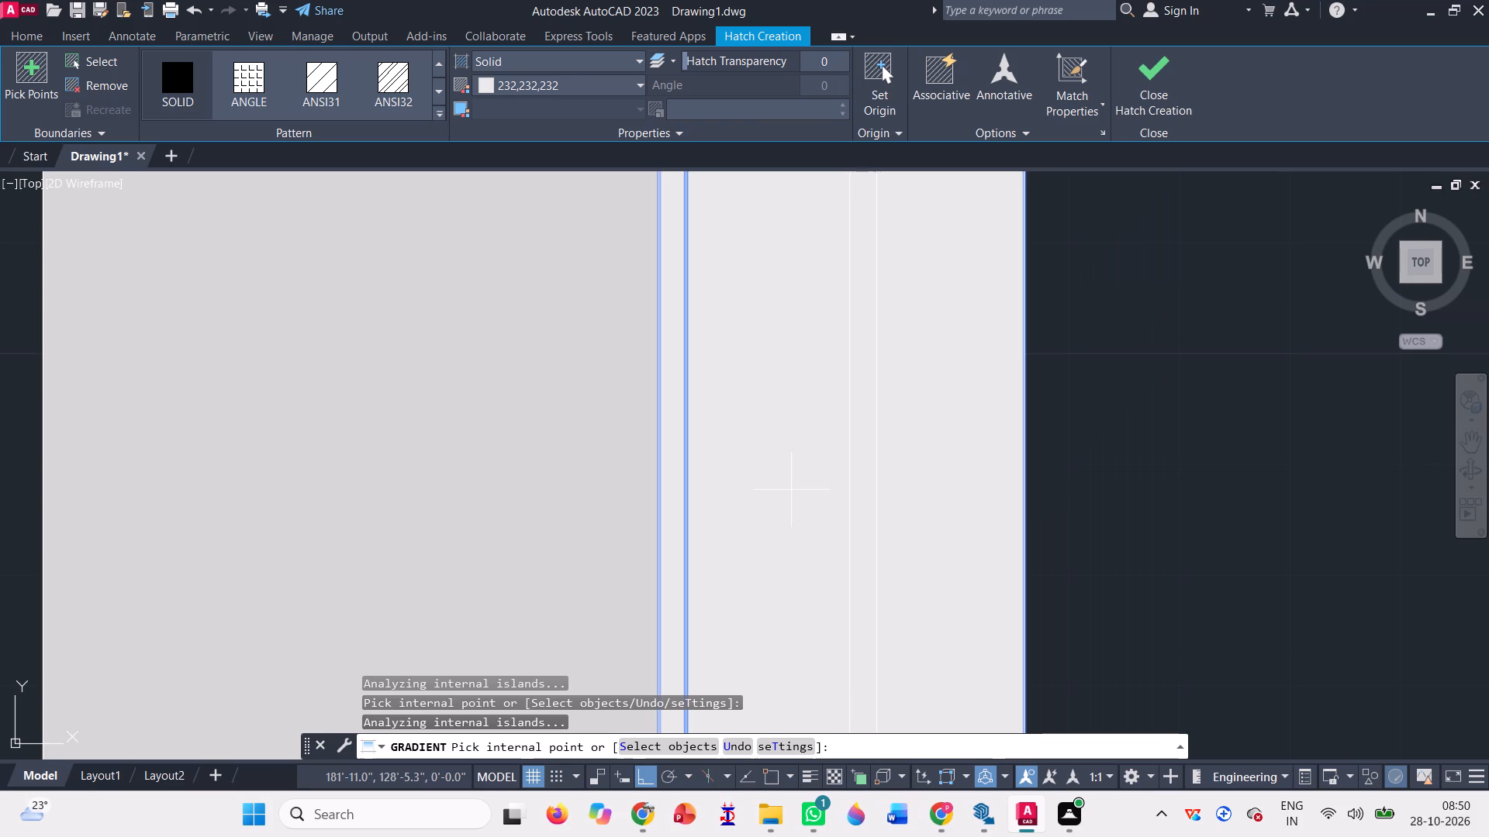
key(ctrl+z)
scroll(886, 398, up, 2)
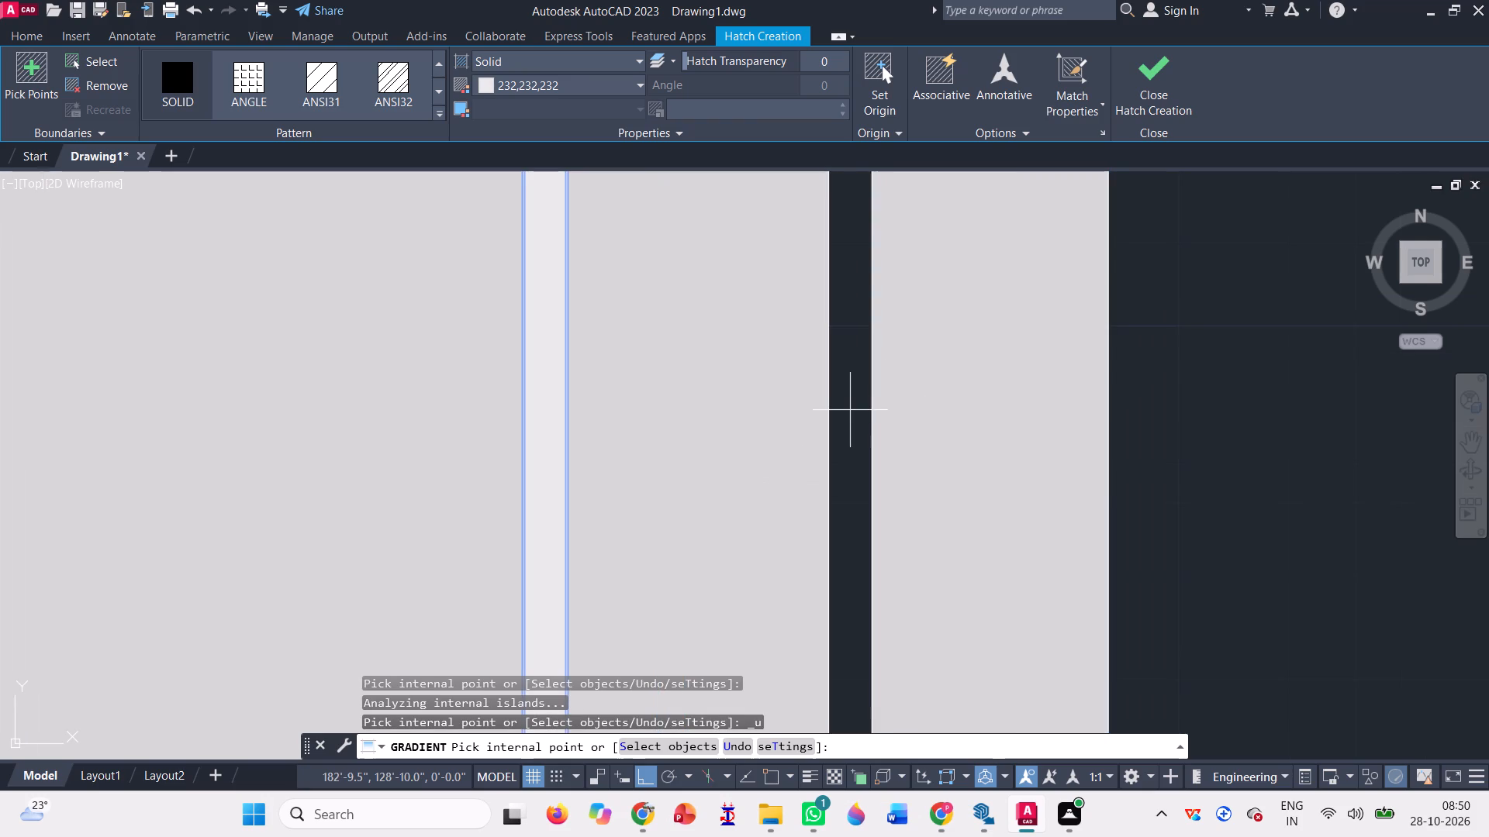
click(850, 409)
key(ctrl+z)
Add the outer vertical groove of the middle elevation's tall side wall to the 232,232,232 solid hatch and finish the hatch.
scroll(847, 412, down, 3)
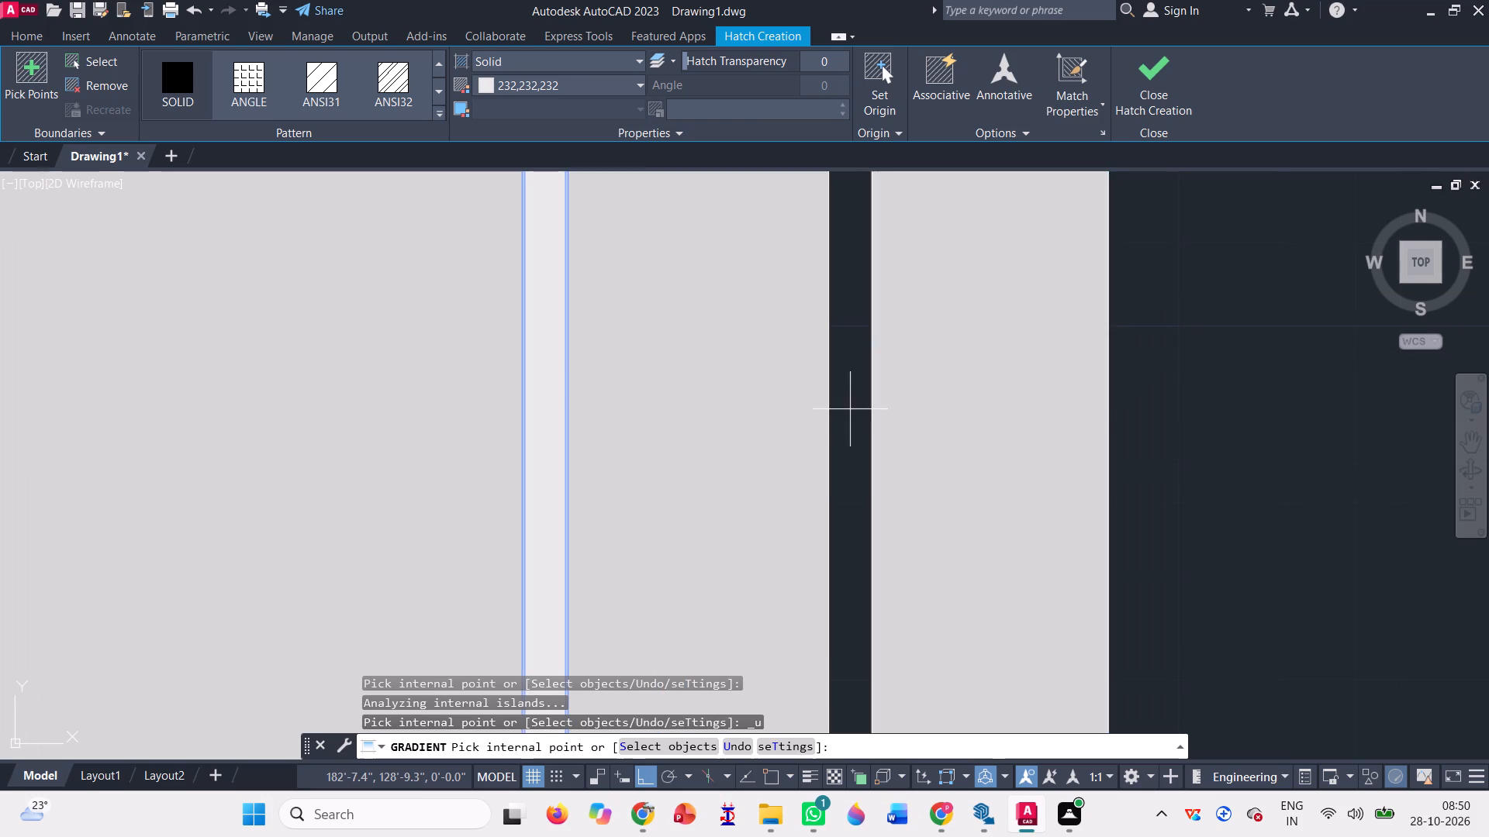
scroll(731, 451, down, 4)
scroll(650, 367, down, 1)
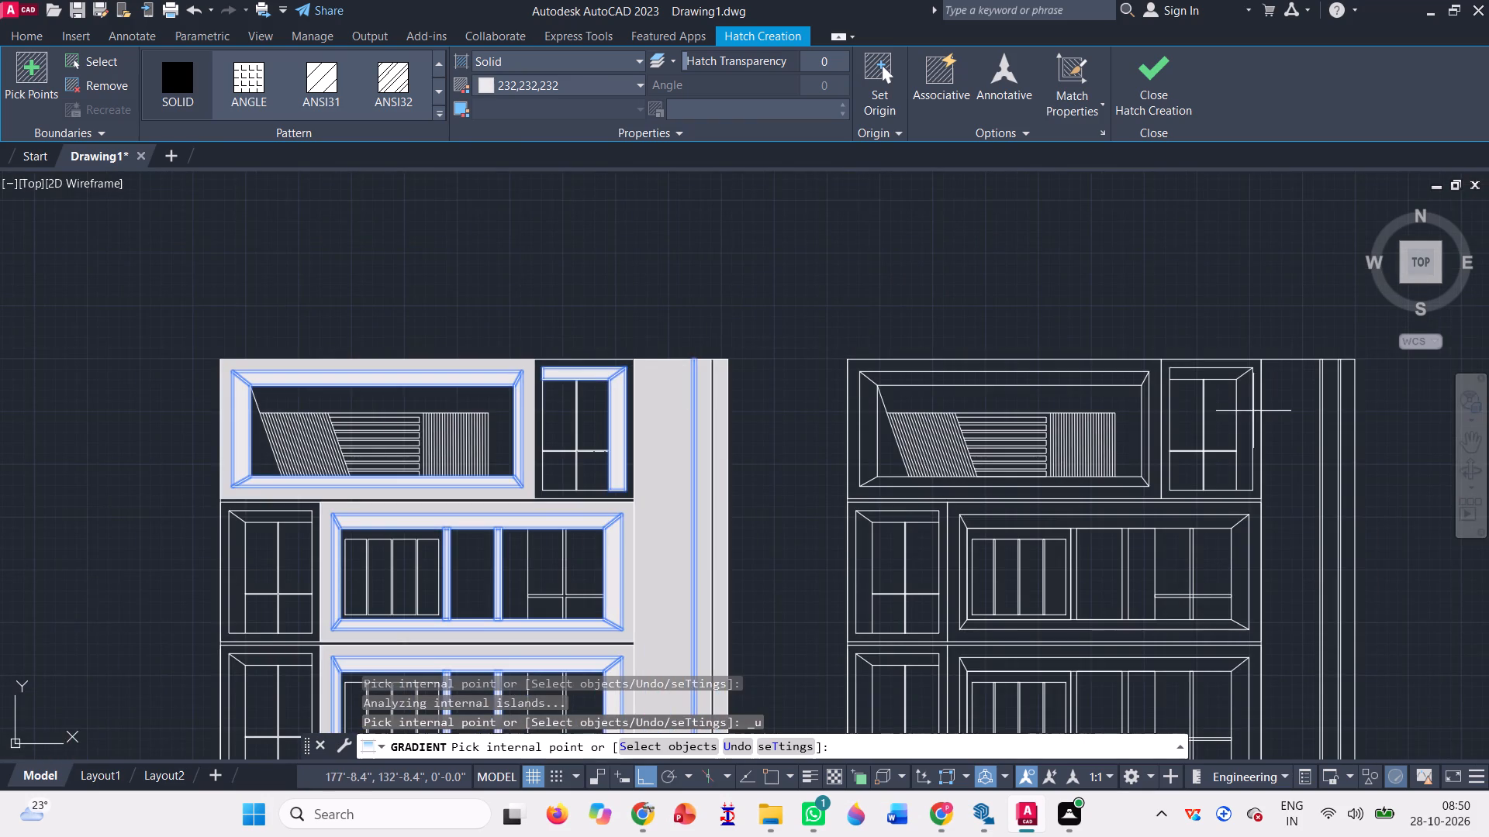
scroll(1366, 412, up, 3)
scroll(1234, 451, up, 2)
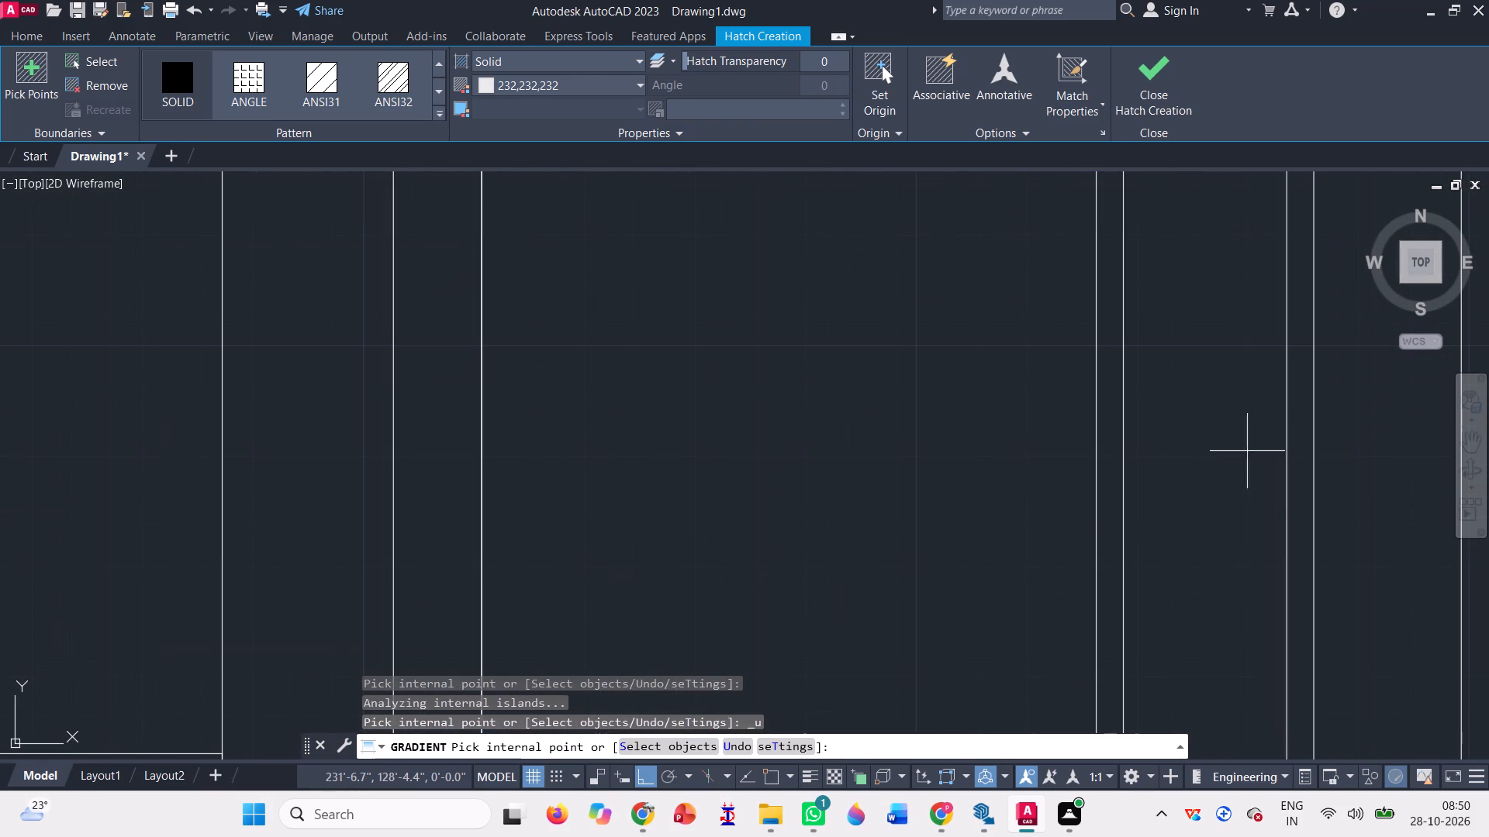
click(1309, 483)
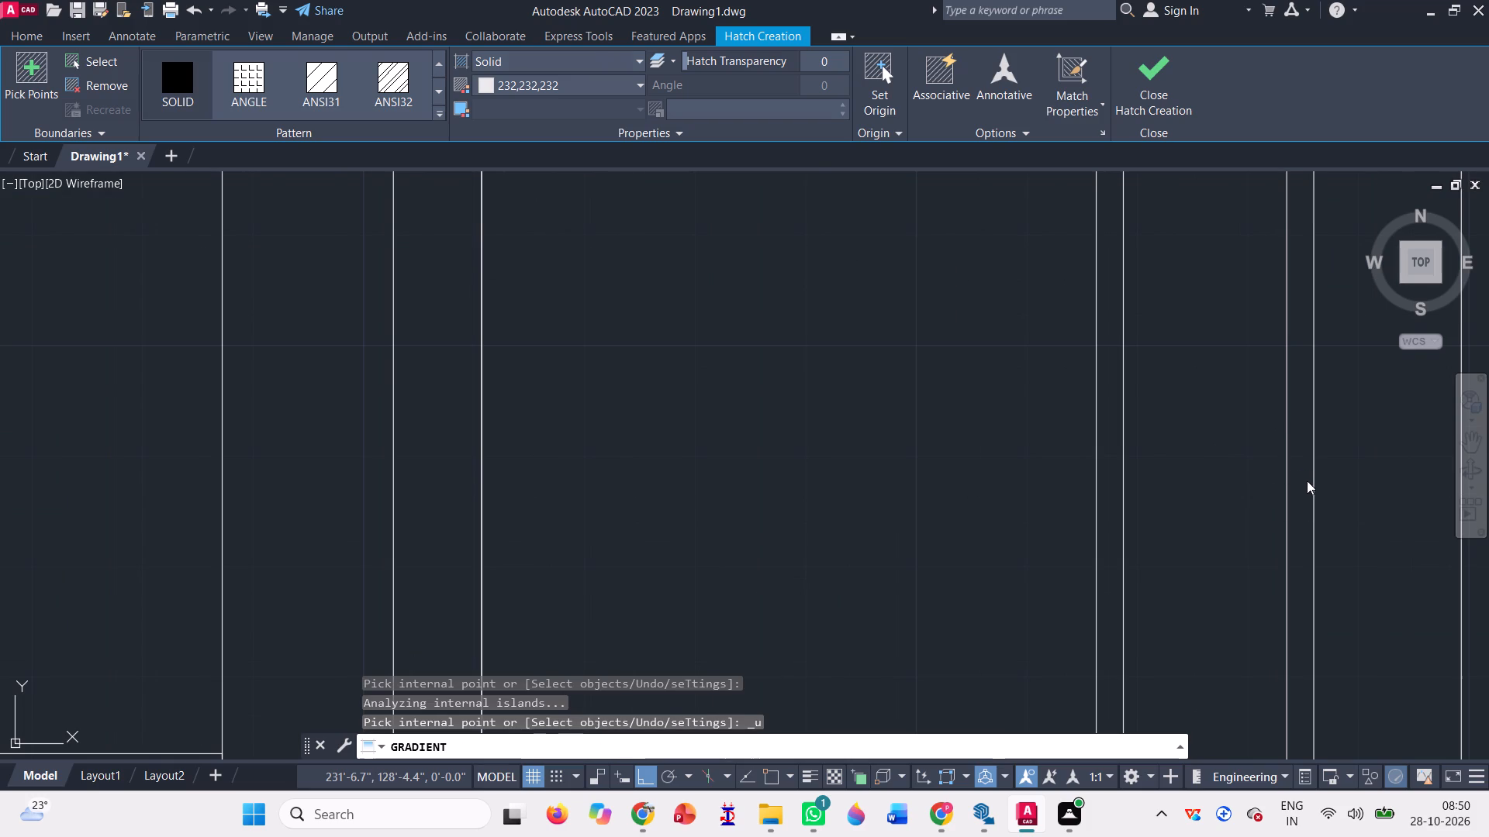
click(918, 447)
scroll(826, 384, down, 3)
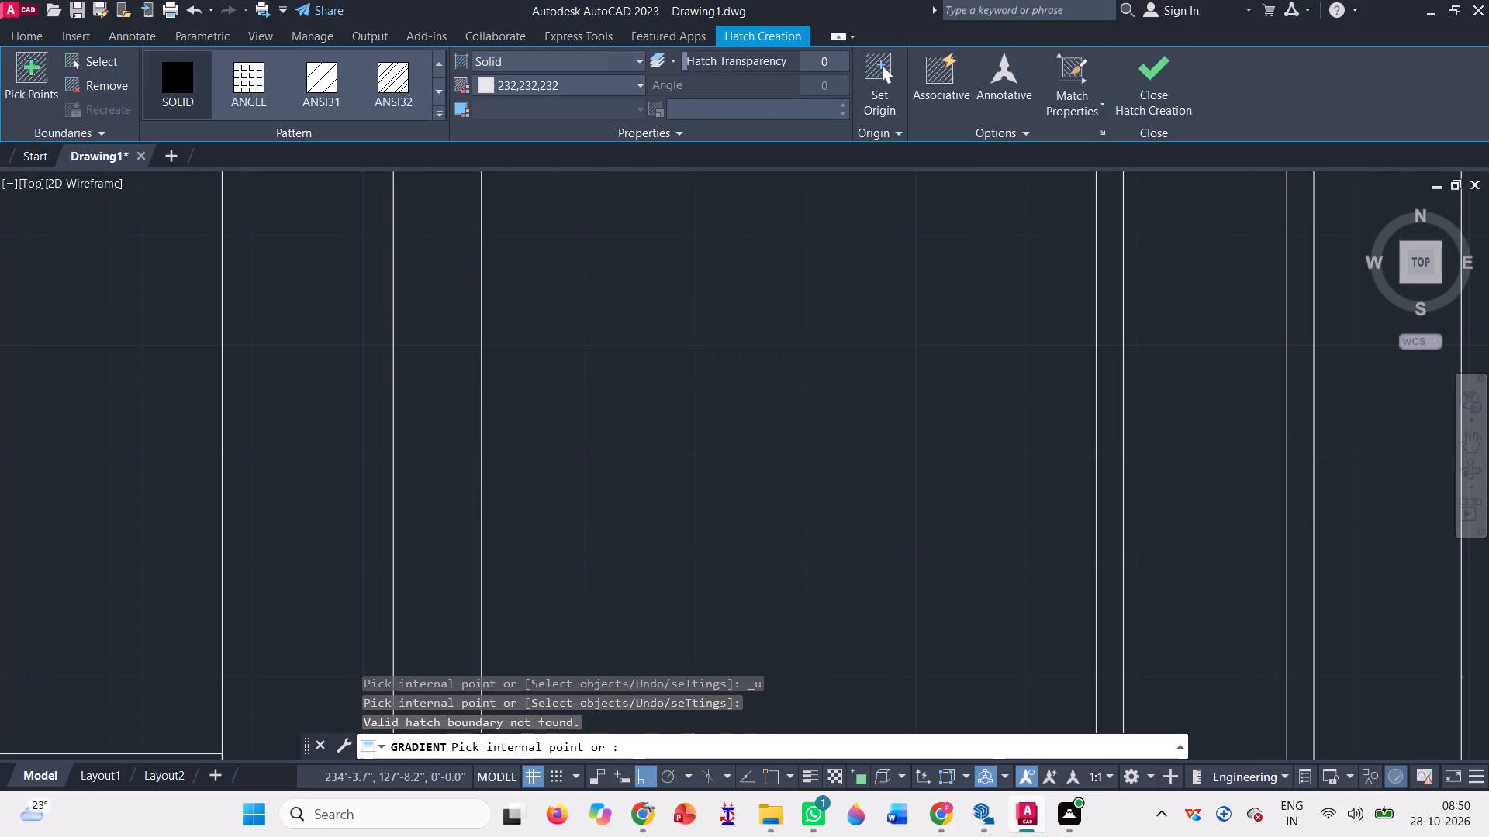
scroll(828, 385, down, 5)
scroll(906, 329, down, 2)
scroll(939, 491, down, 2)
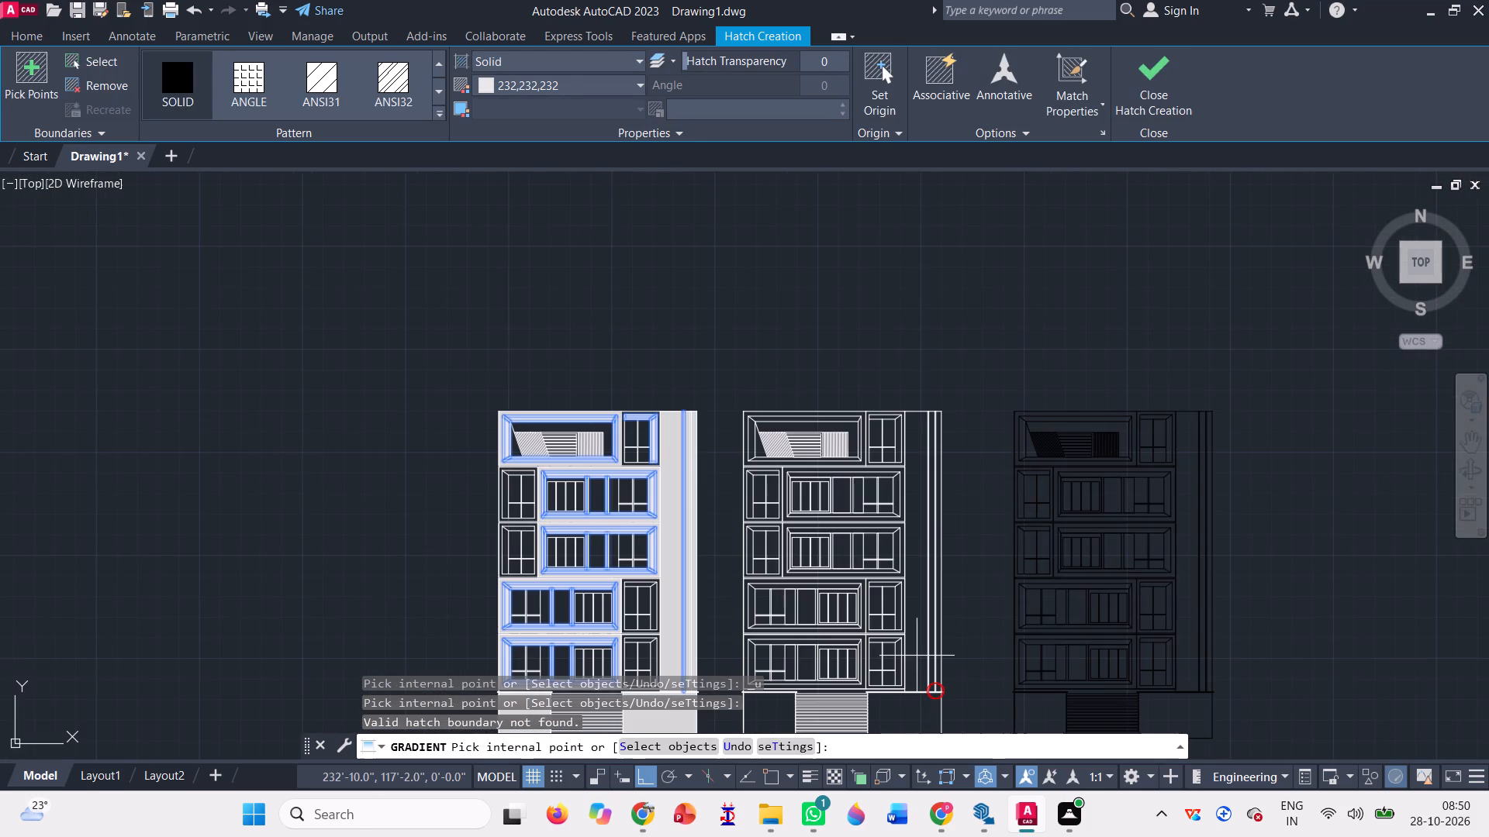
scroll(930, 684, up, 4)
scroll(872, 425, down, 3)
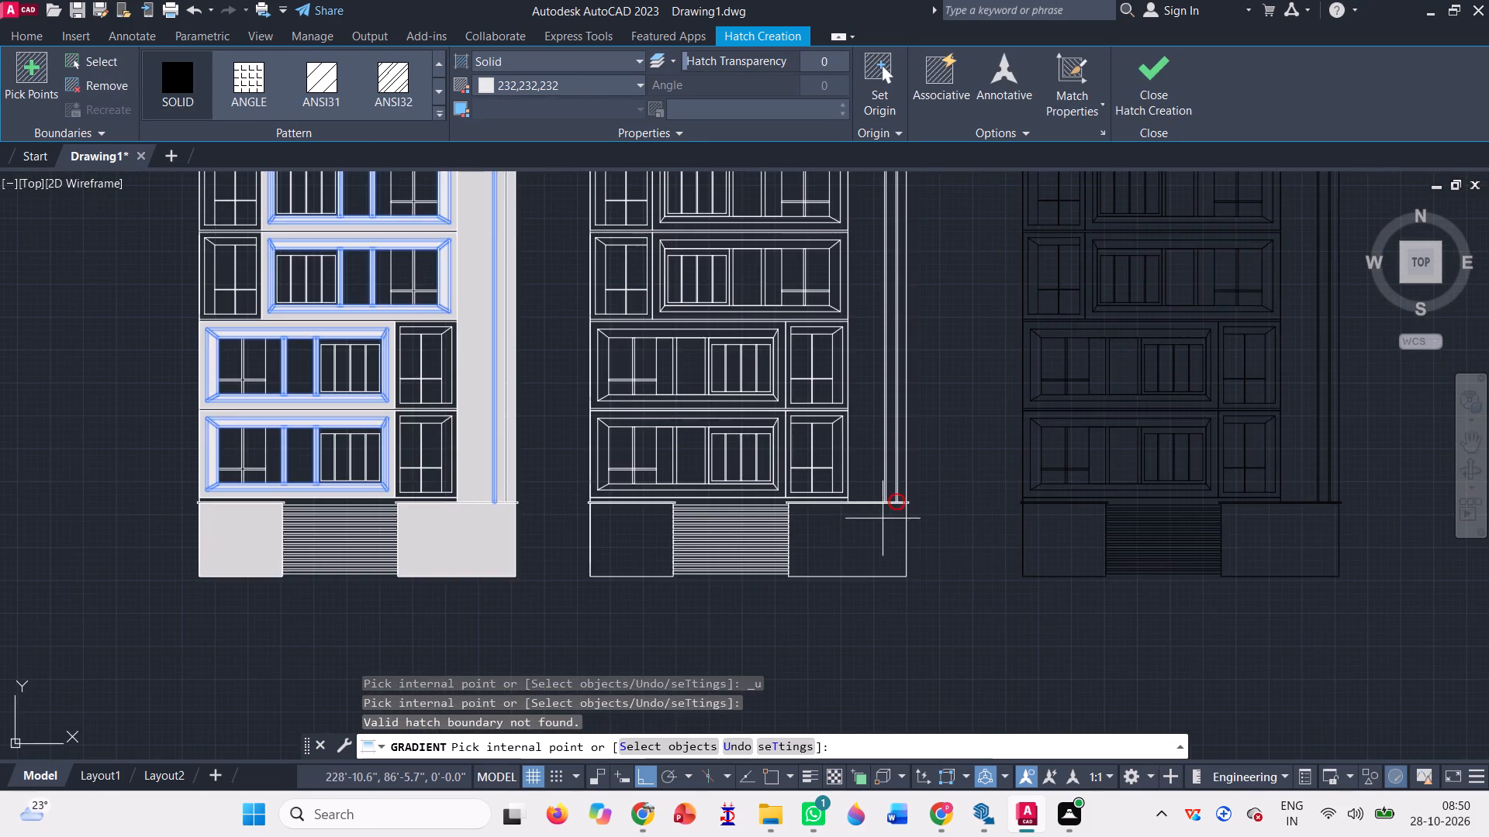
scroll(883, 518, up, 4)
scroll(949, 364, up, 4)
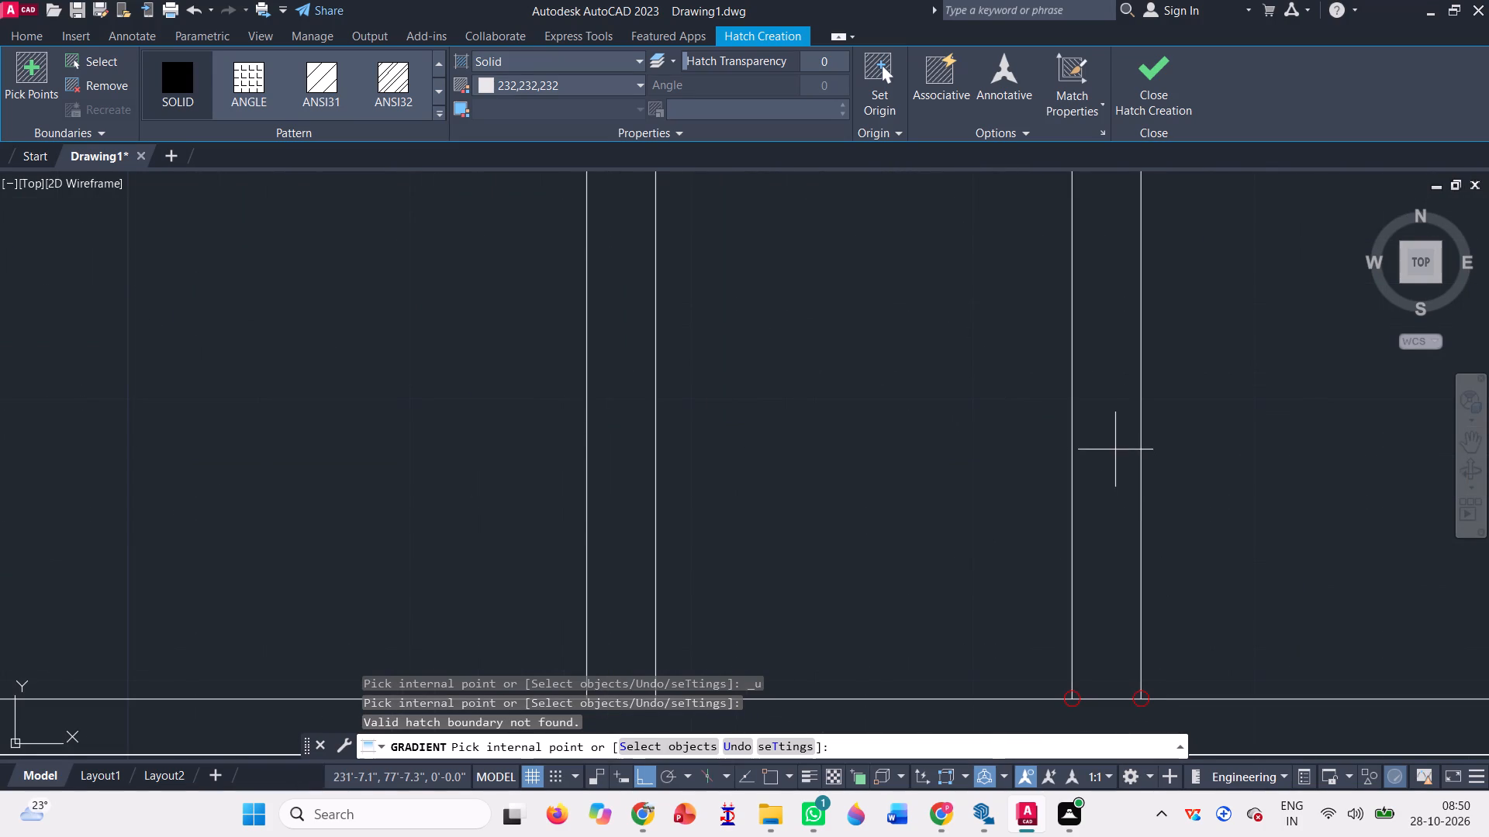
click(1113, 444)
scroll(1007, 606, down, 11)
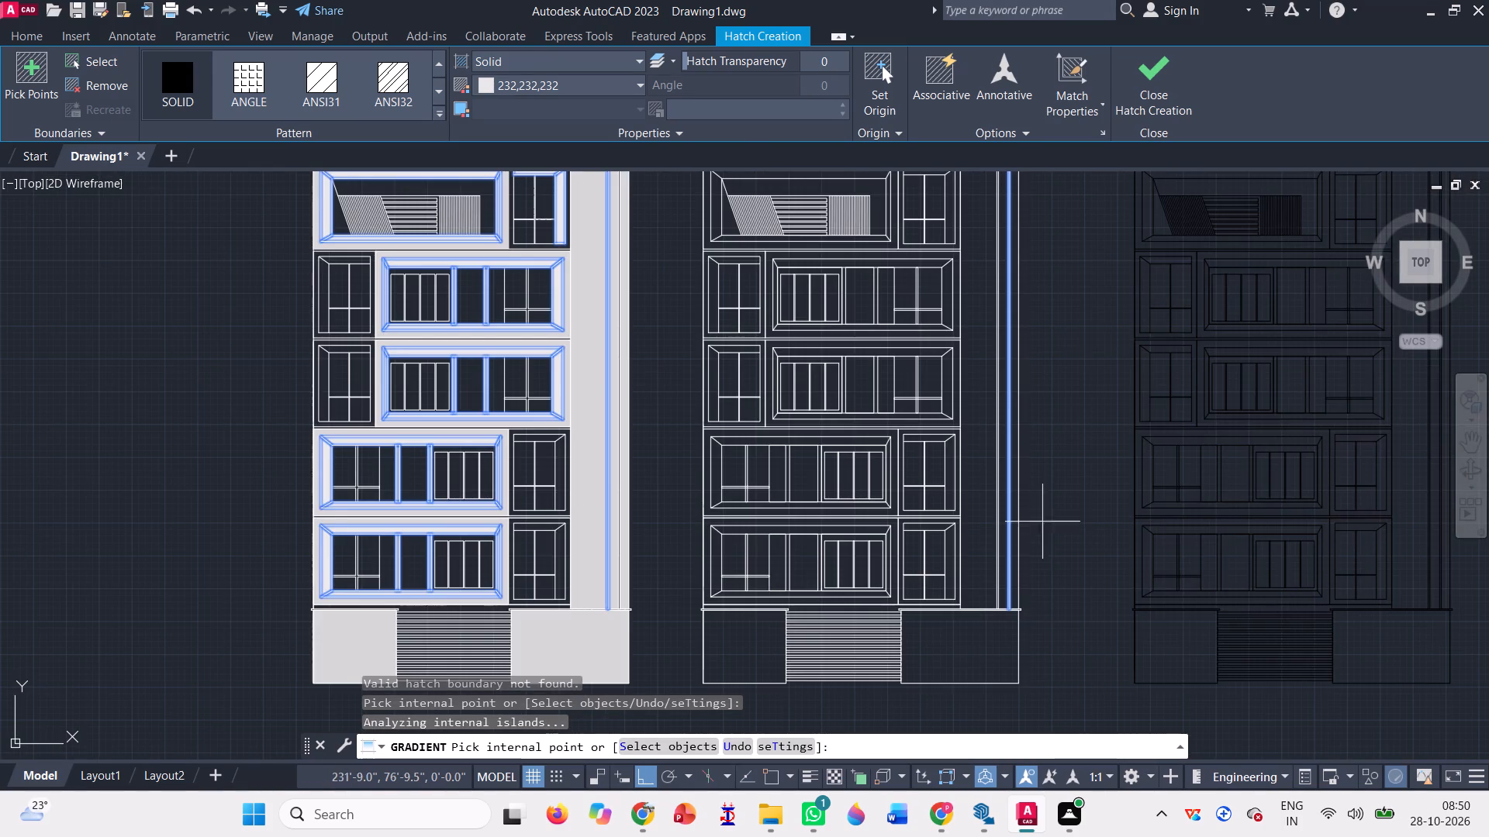
click(1170, 87)
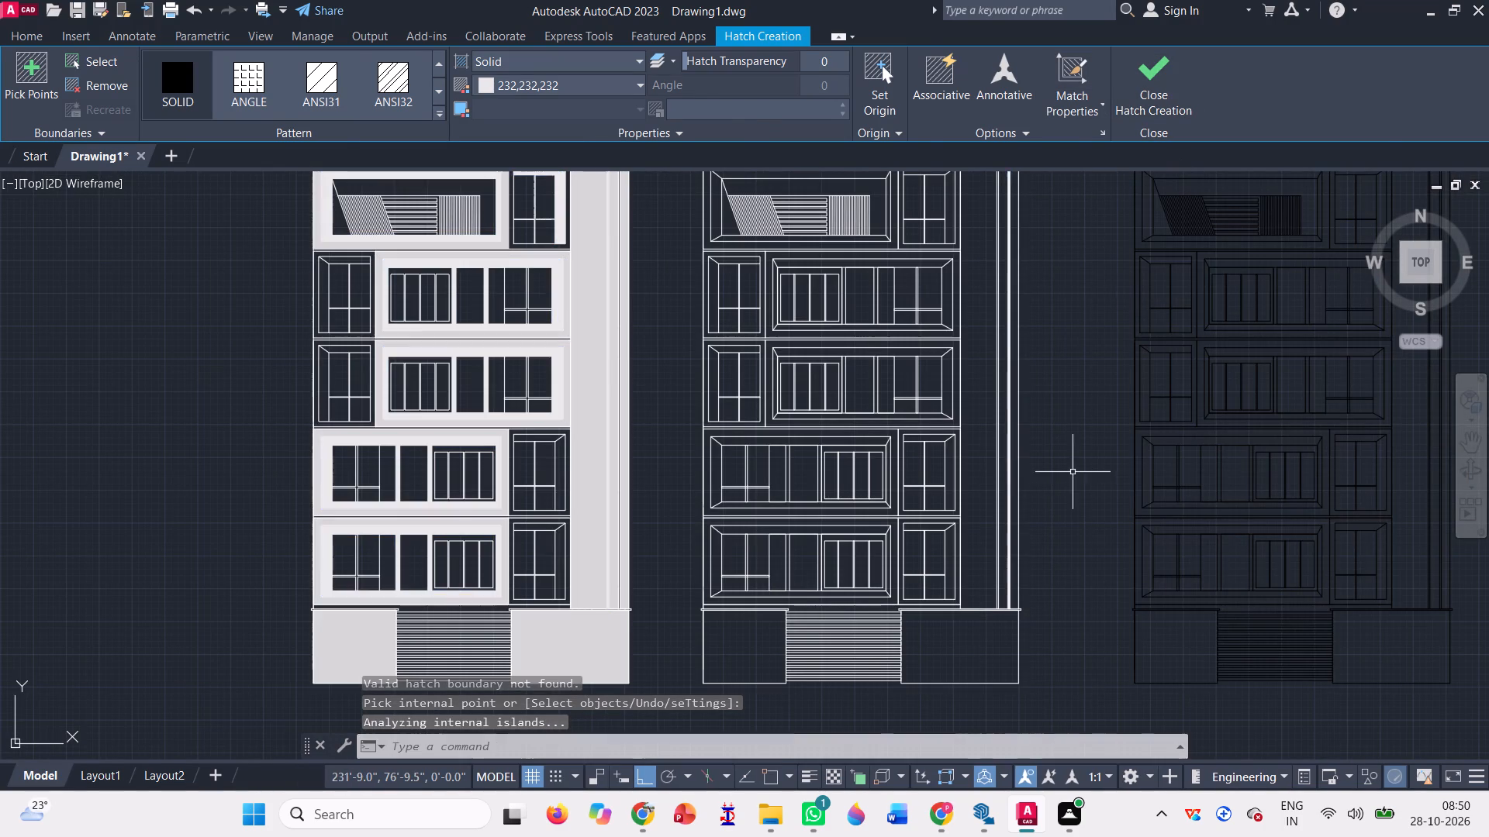
Copy the outer groove's vertical line from the middle elevation to the leftmost one, using their outer bottom corners as reference points.
scroll(1014, 357, up, 4)
click(991, 363)
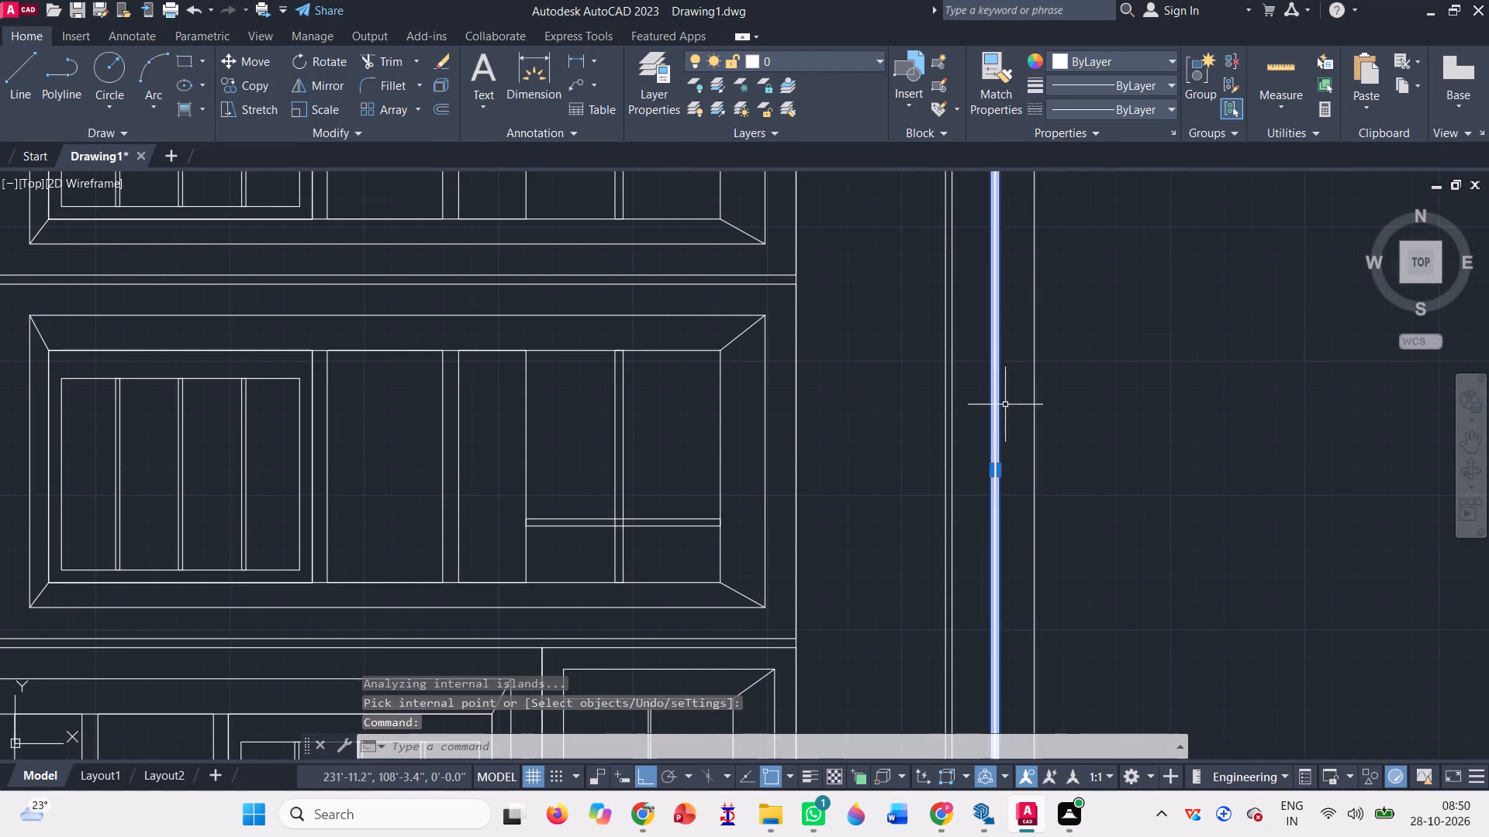
scroll(1004, 411, down, 3)
text(c9o)
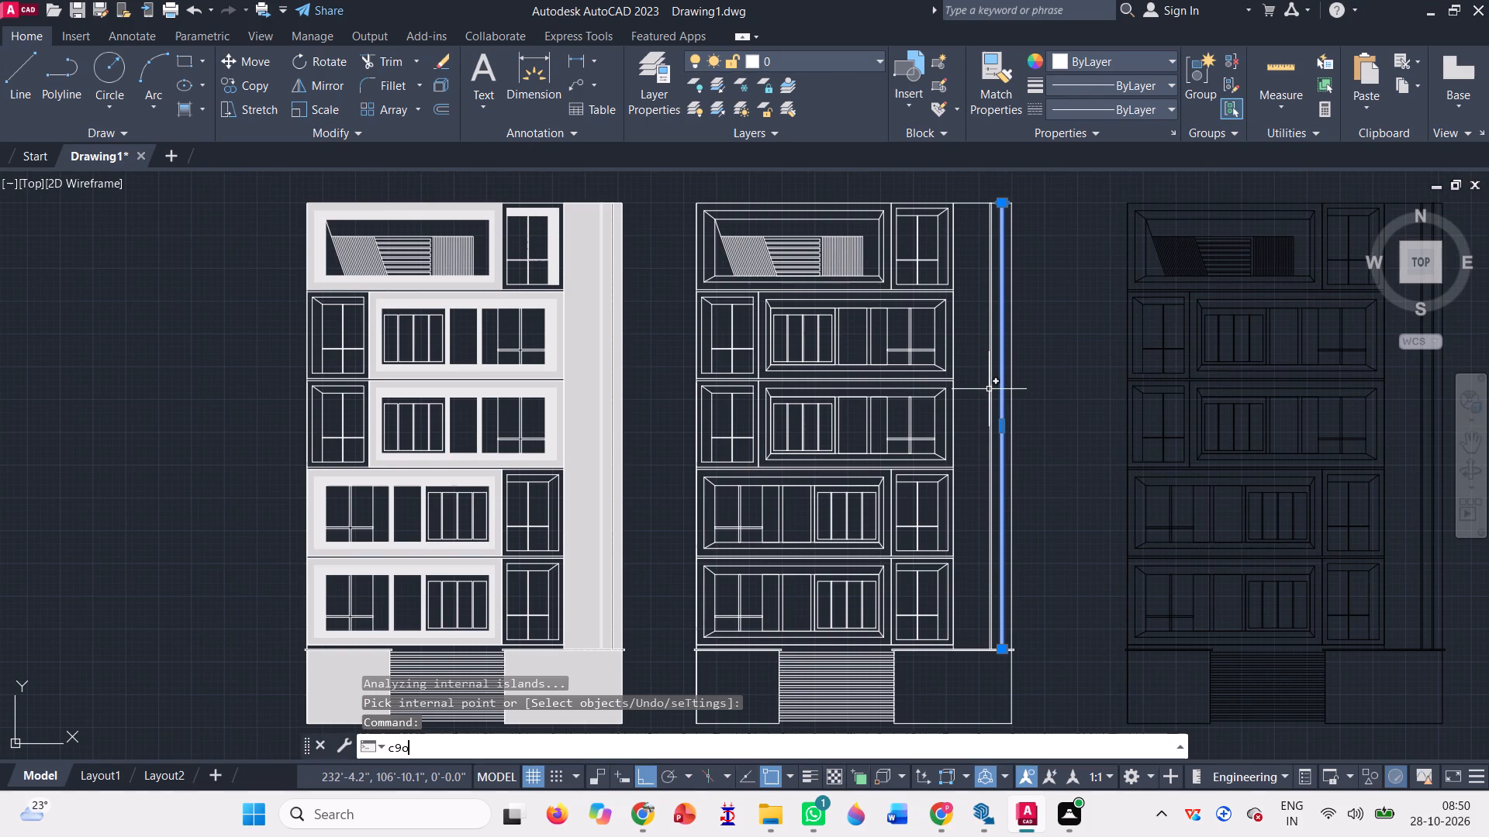
key(BackSpace)
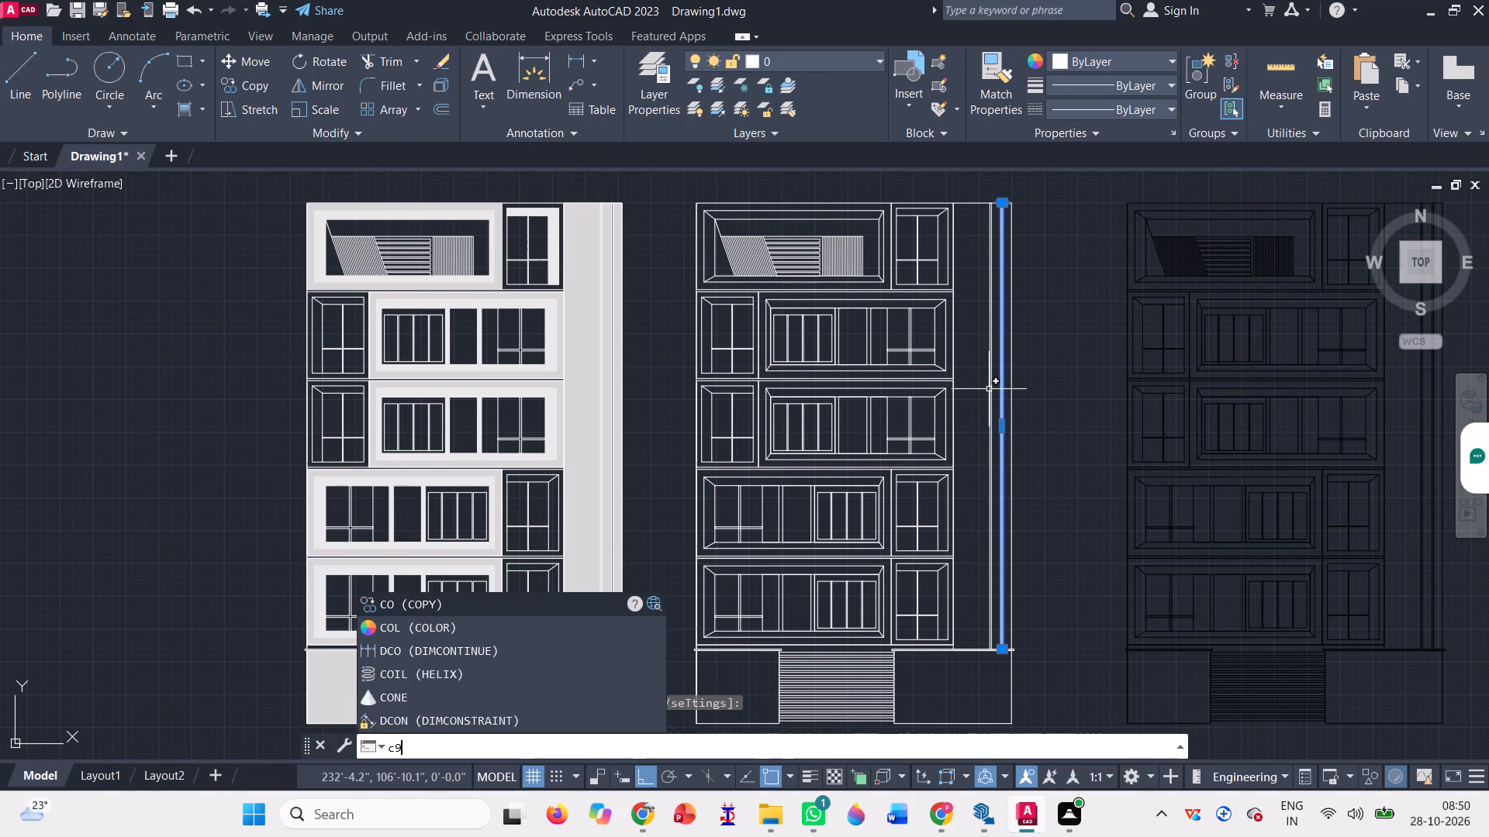
key(BackSpace)
text(o)
key(space)
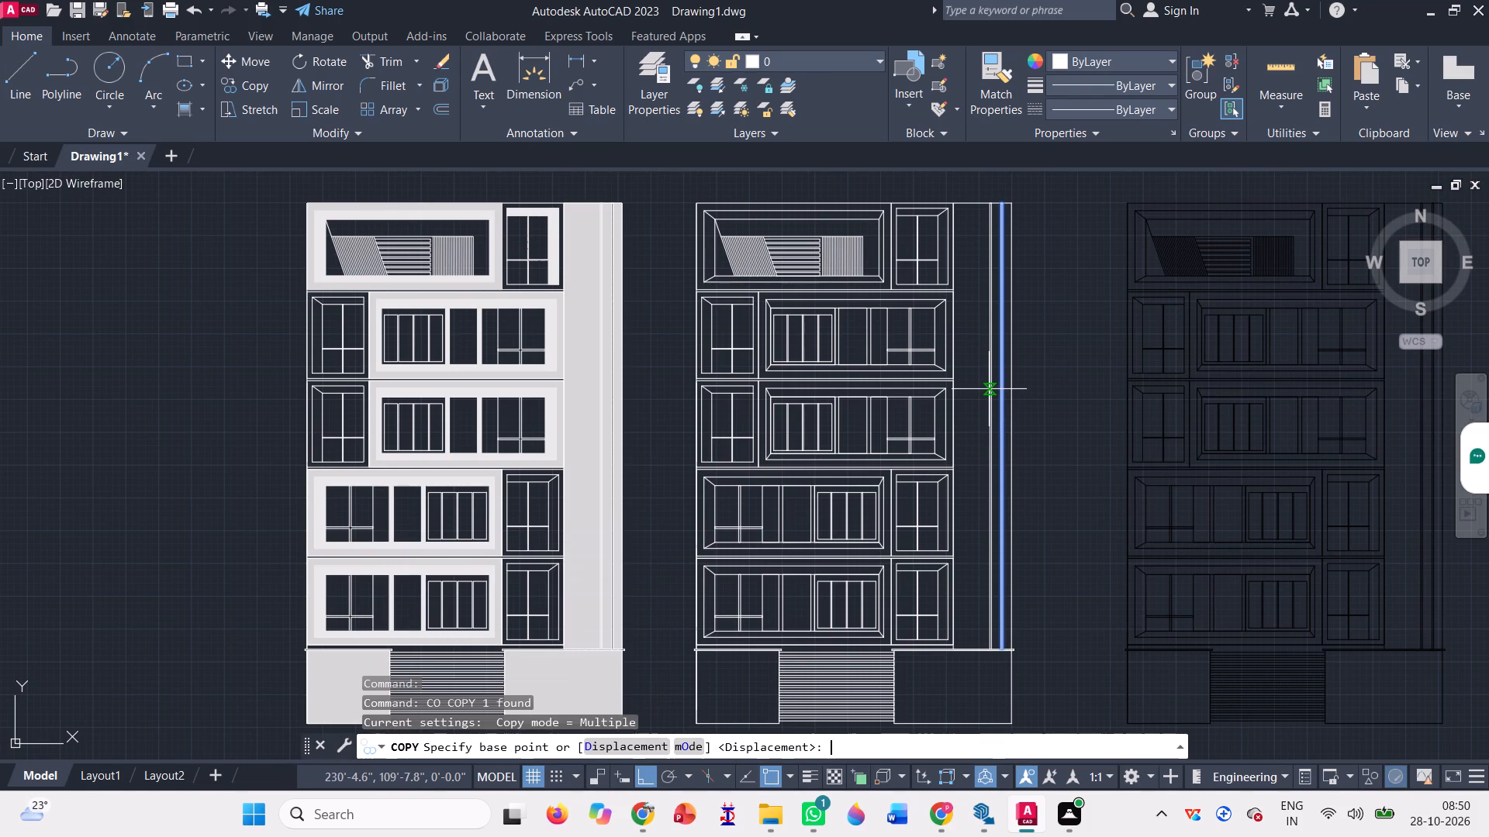
scroll(986, 383, down, 1)
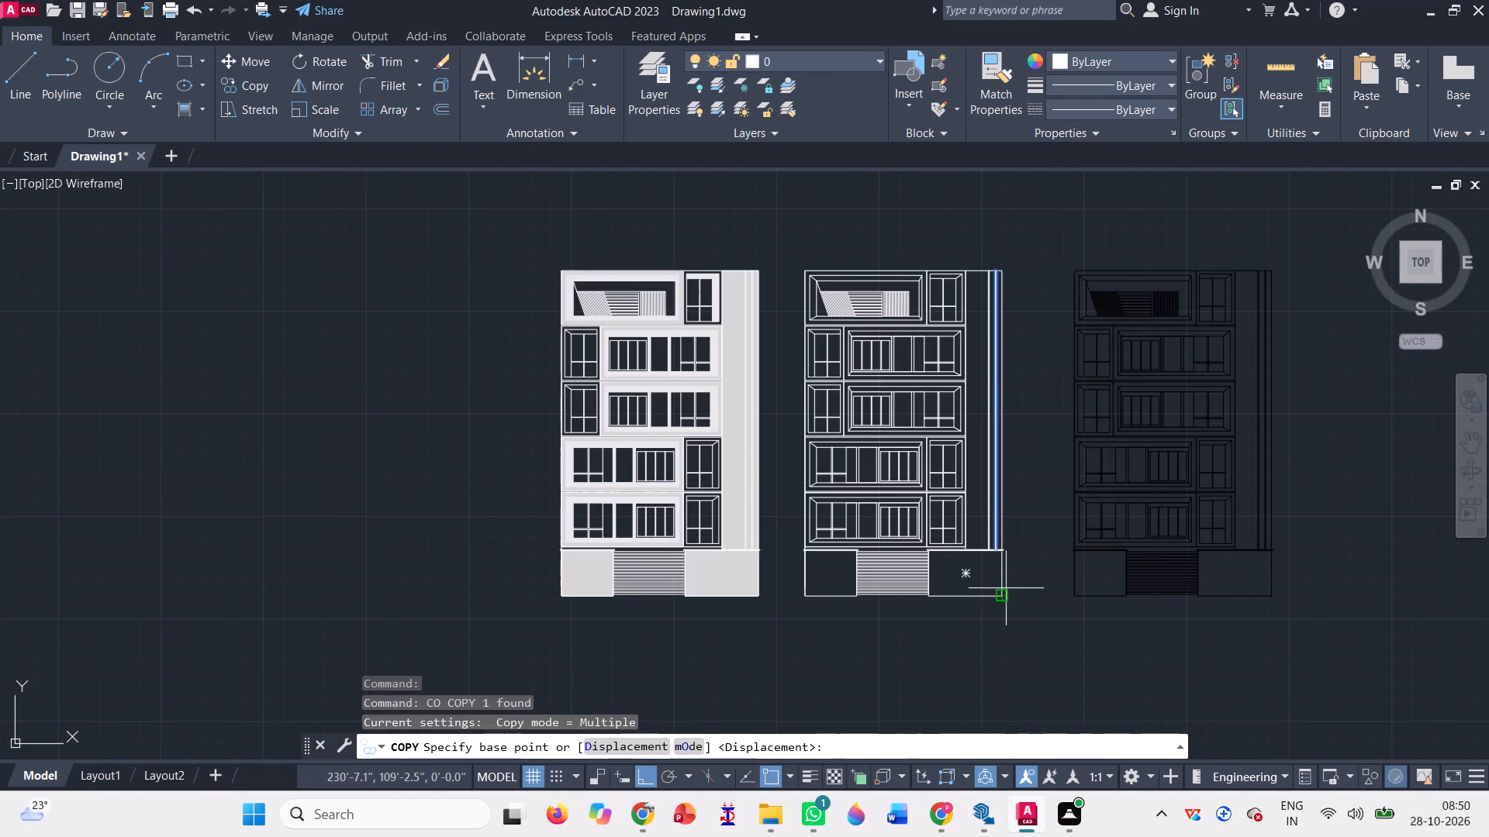
click(1003, 591)
scroll(748, 591, up, 4)
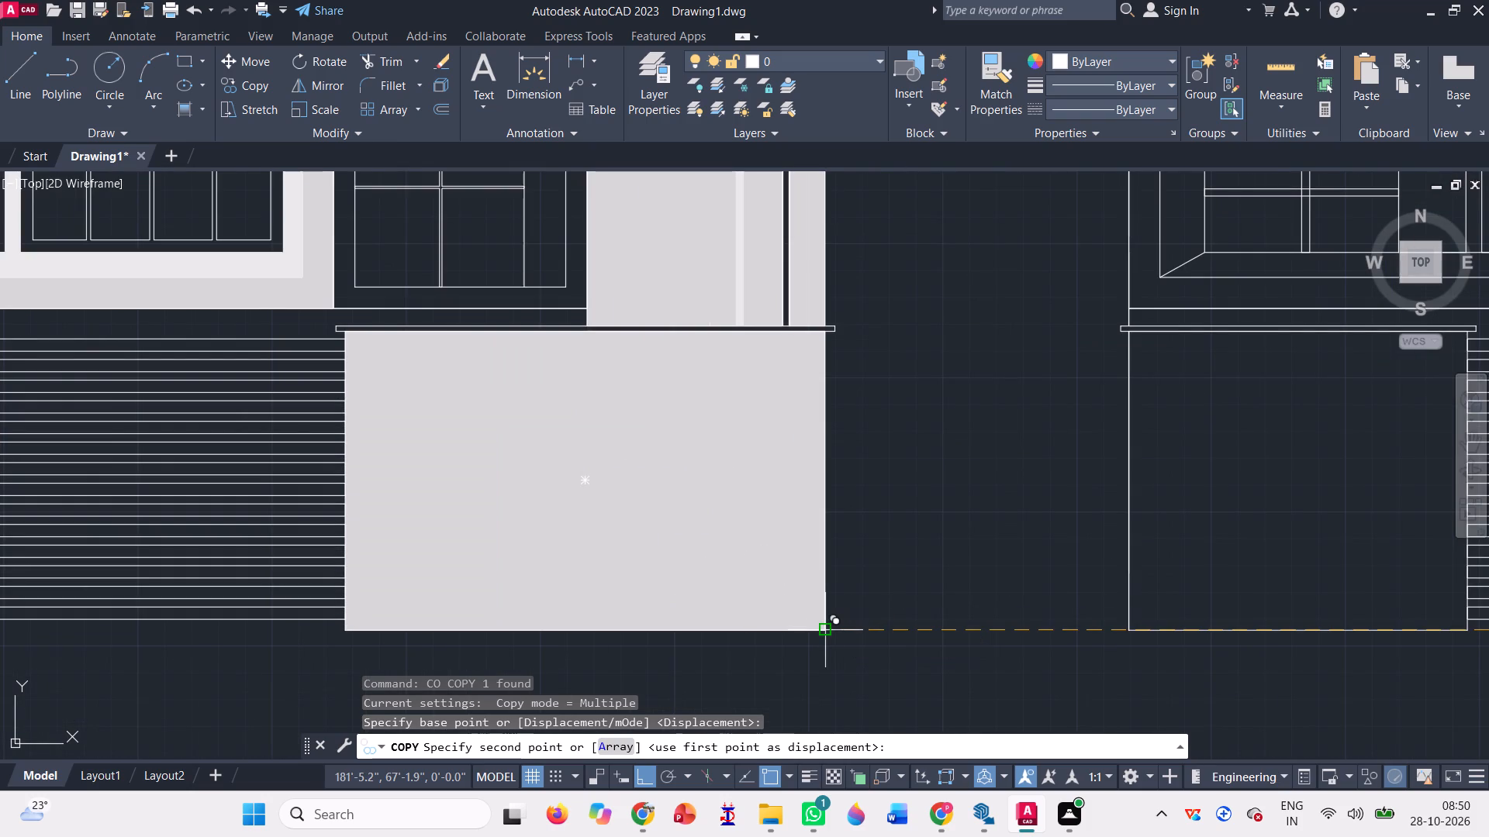
click(825, 634)
scroll(824, 618, down, 2)
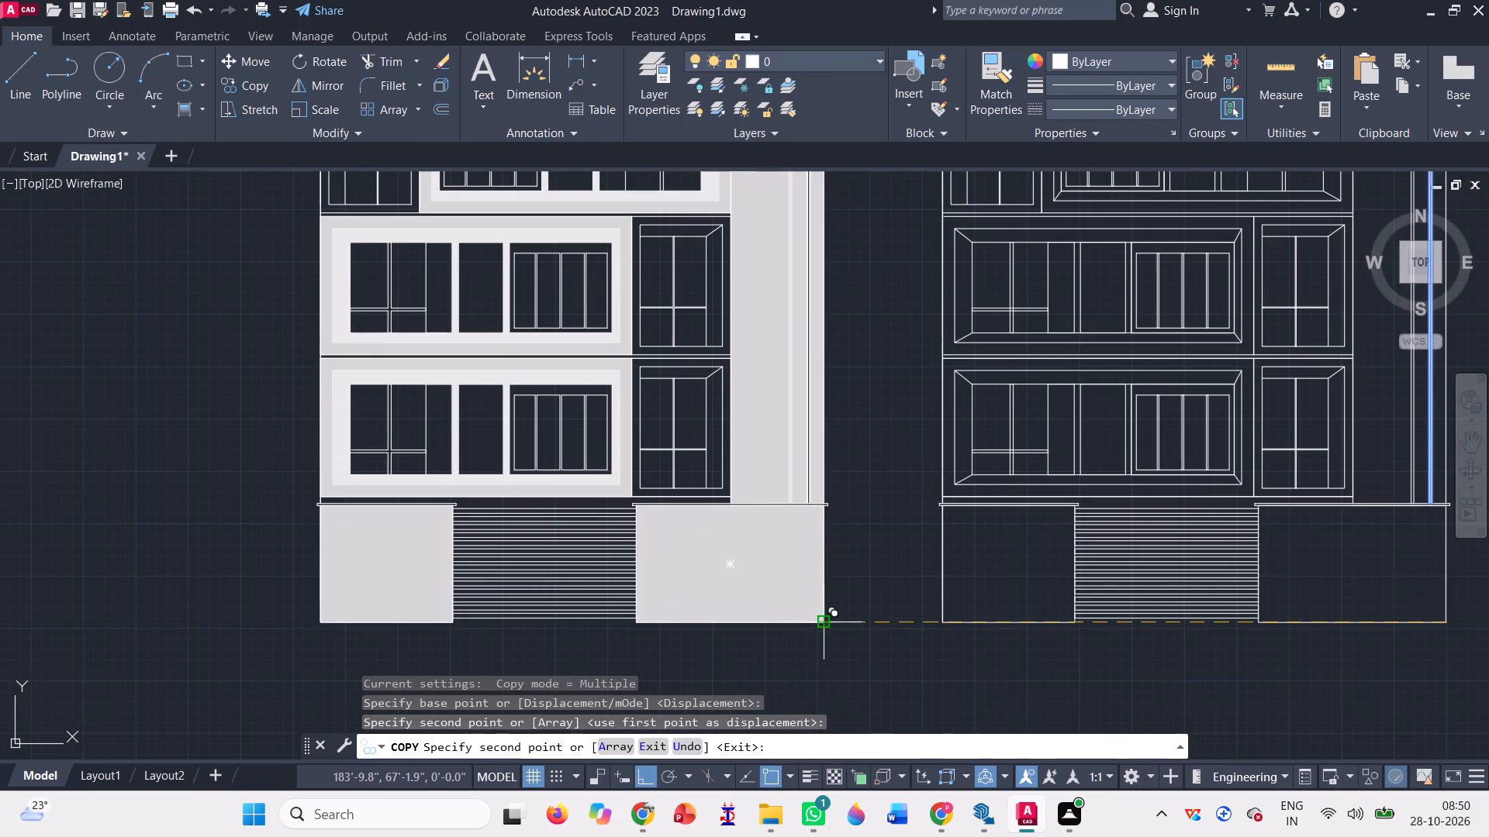
scroll(825, 426, up, 3)
scroll(682, 463, down, 2)
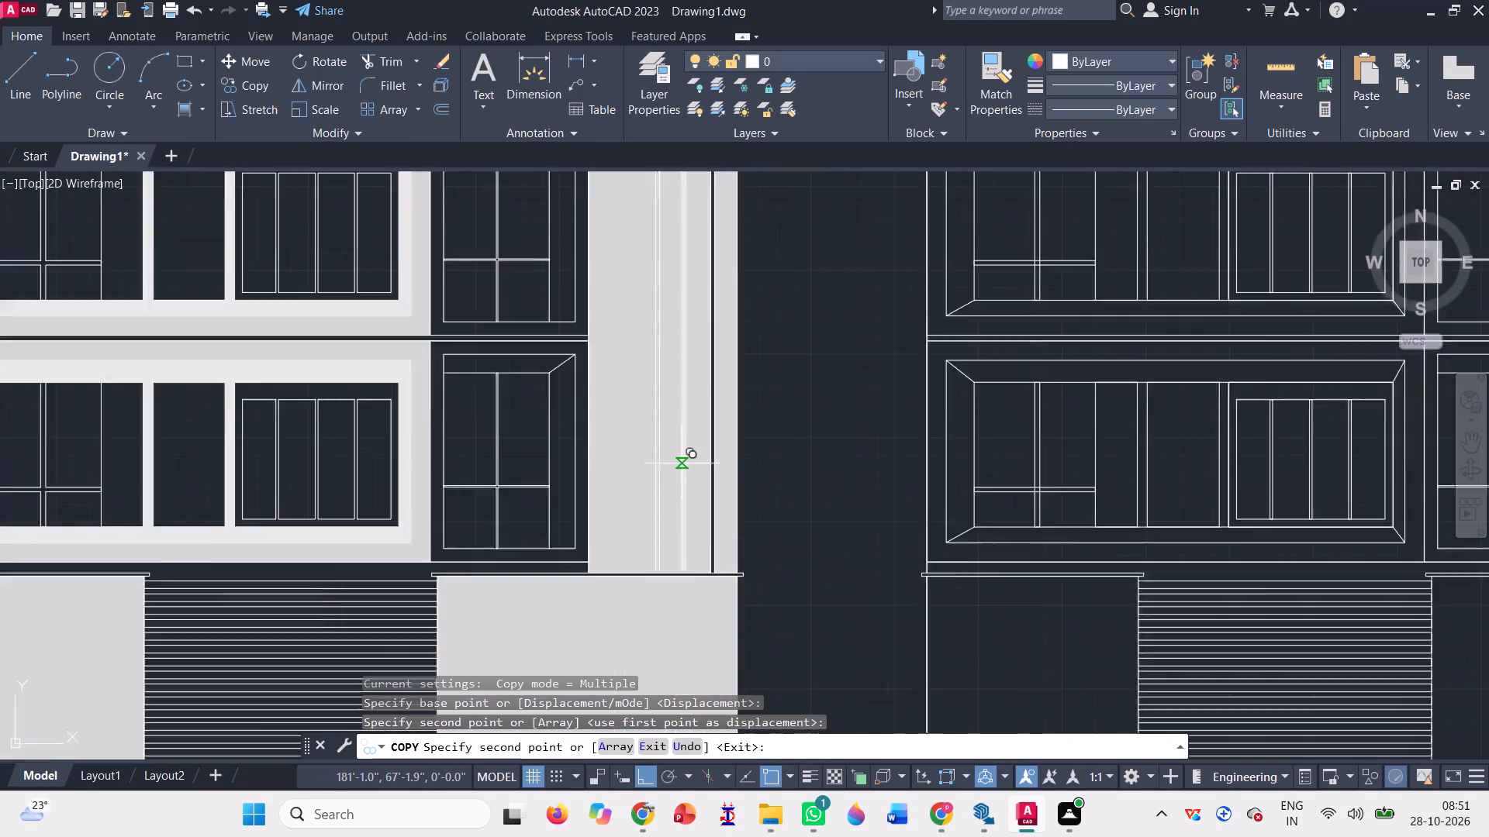
scroll(682, 463, down, 1)
key(Escape)
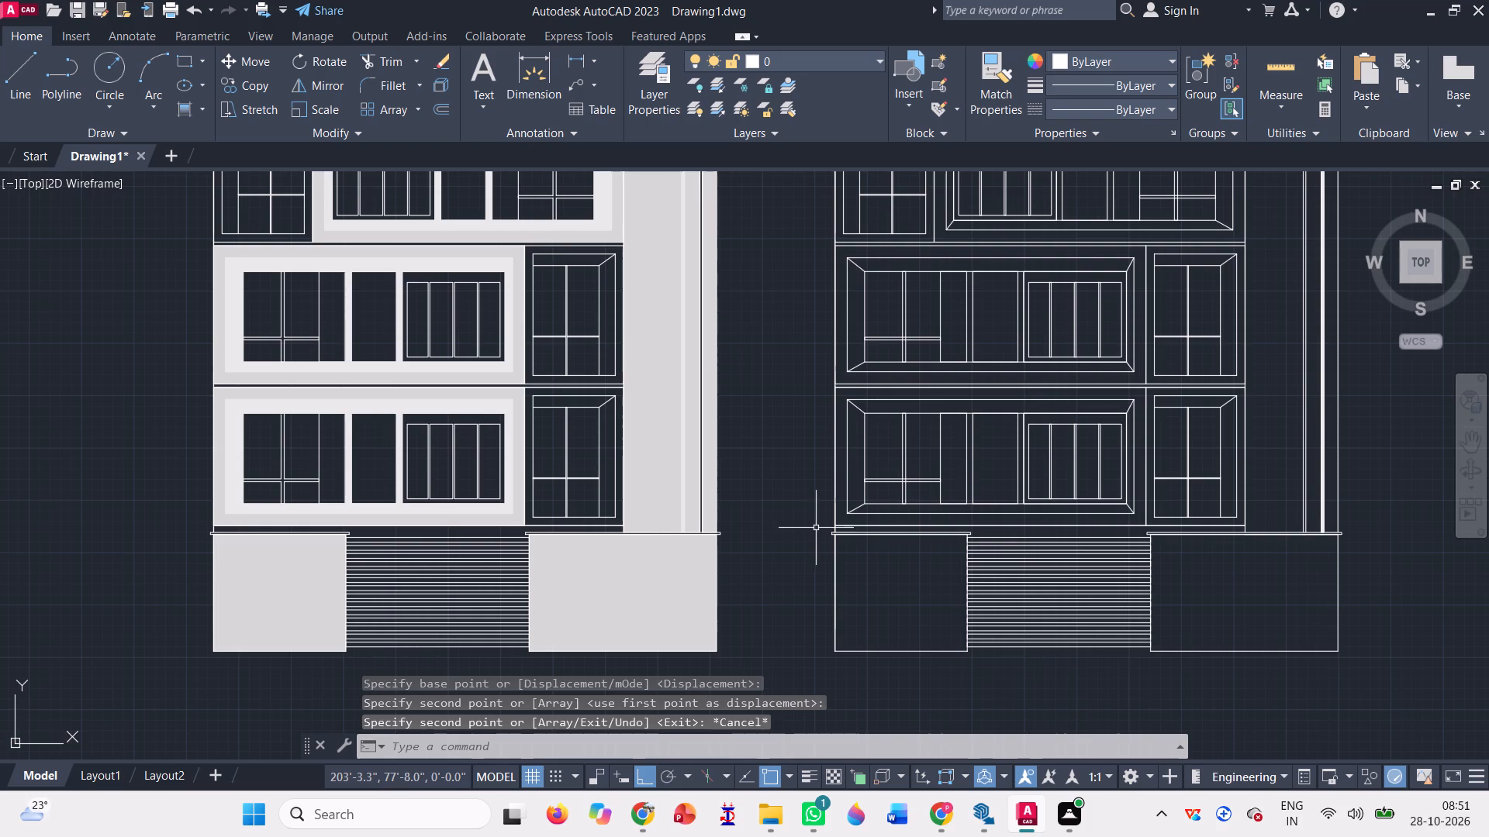
key(Escape)
Copy the solid hatch from the middle elevation's outer bottom corner to the leftmost elevation's matching corner, filling its outer groove.
scroll(1356, 438, up, 3)
scroll(1254, 461, up, 4)
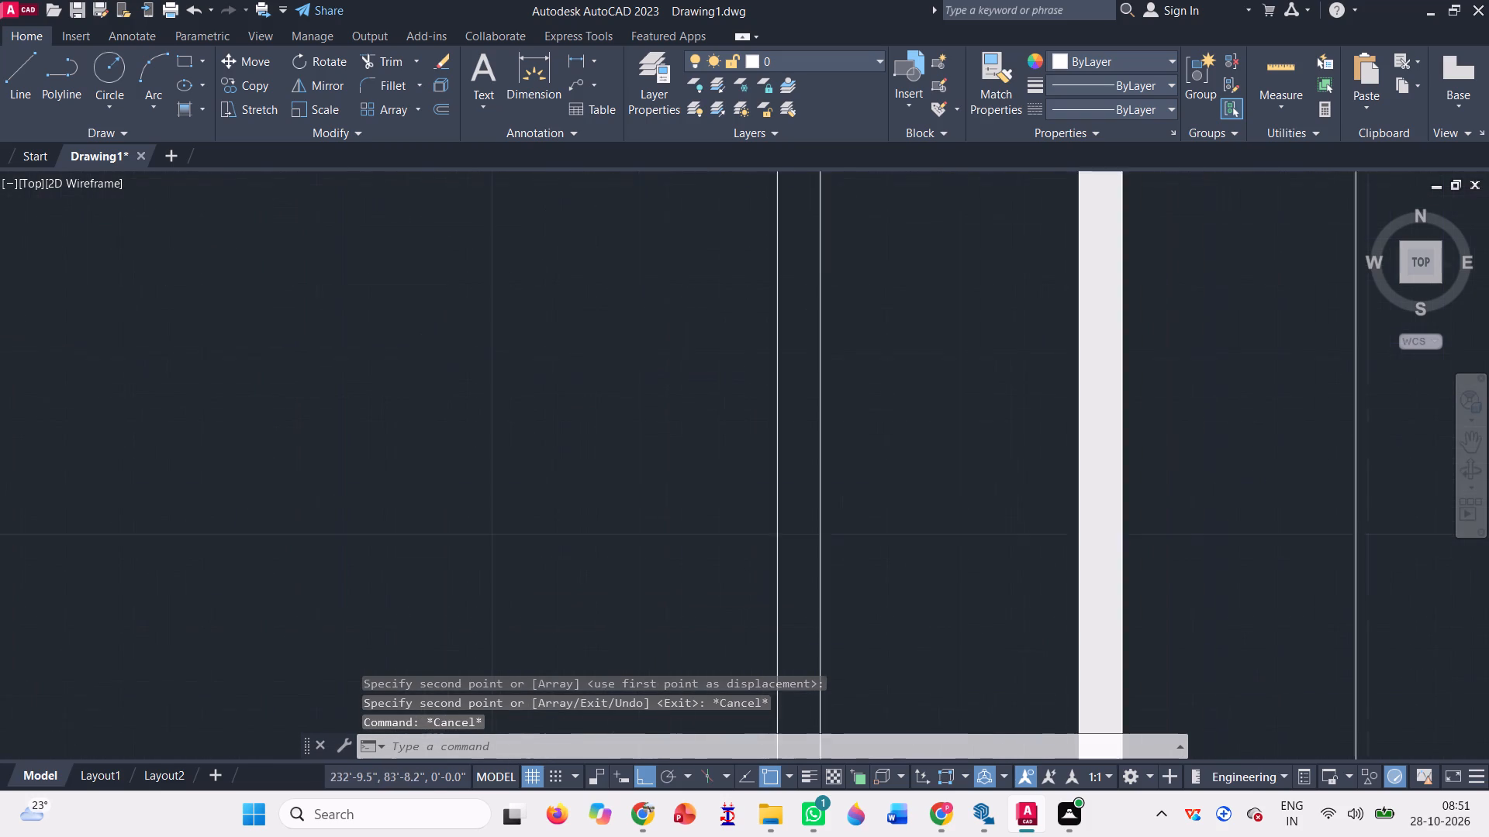
click(1003, 425)
scroll(927, 422, down, 4)
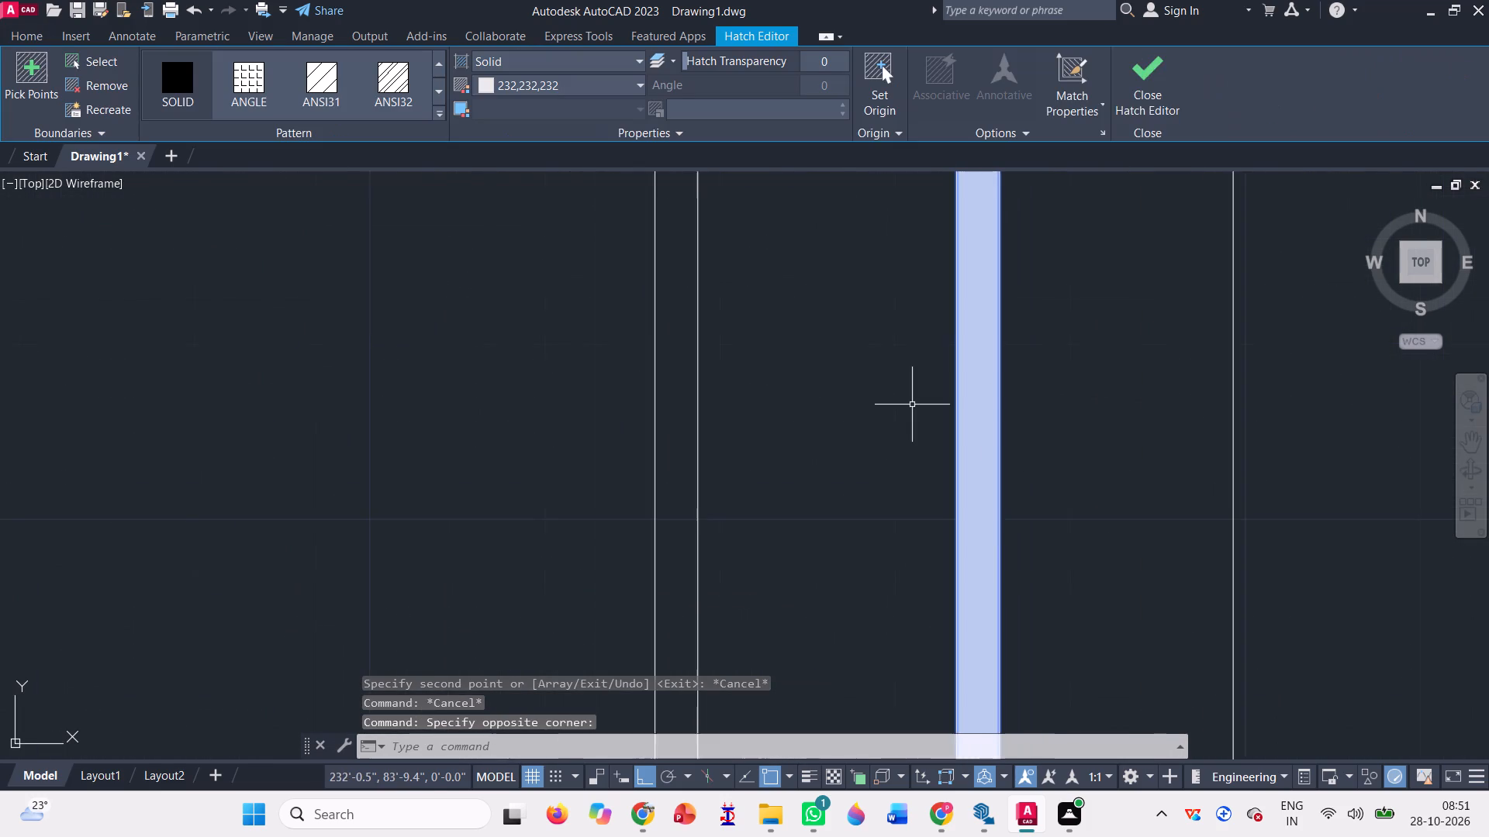
scroll(912, 401, down, 9)
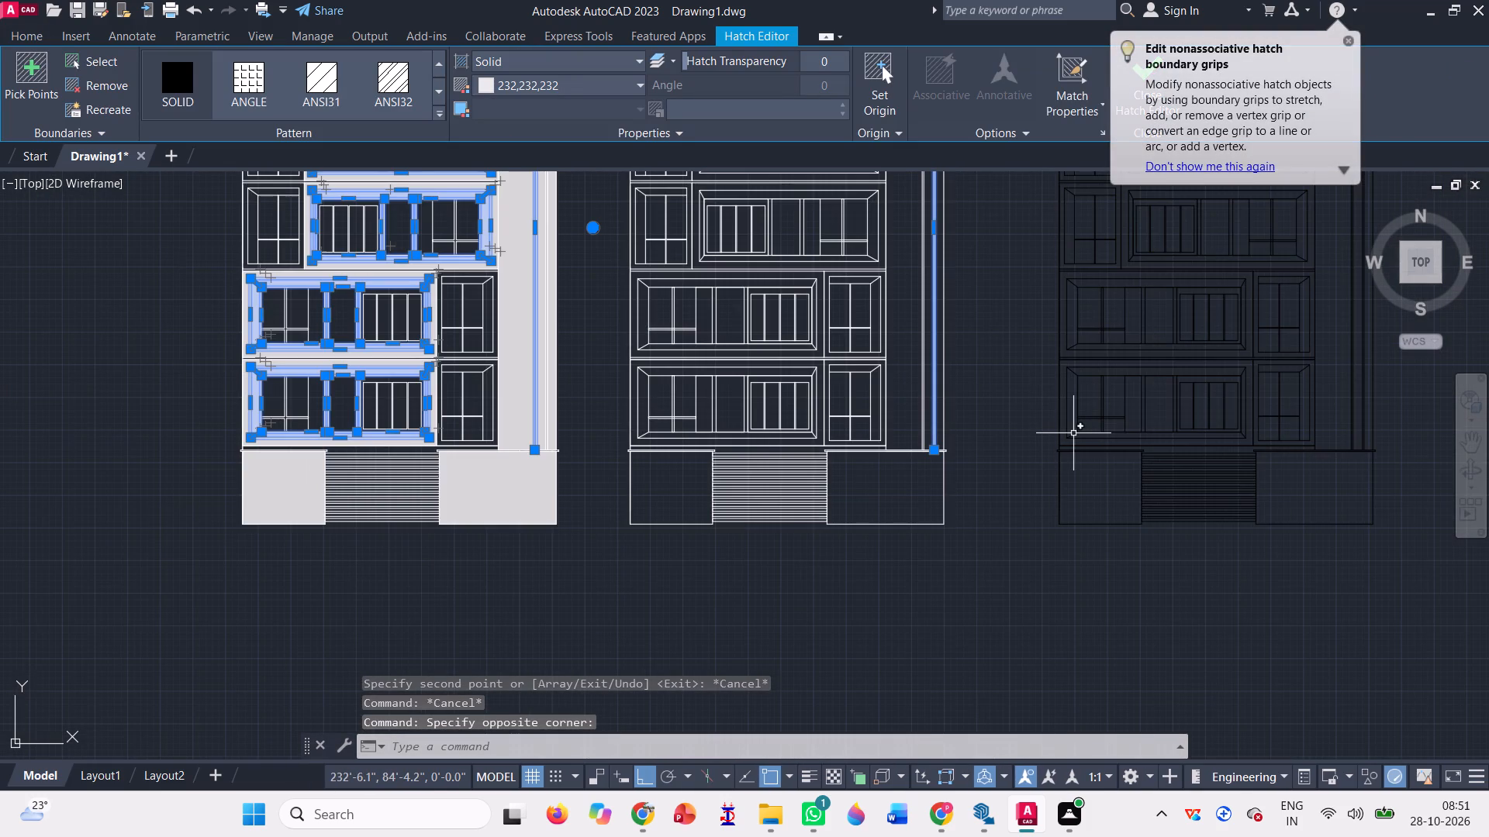
text(co)
key(space)
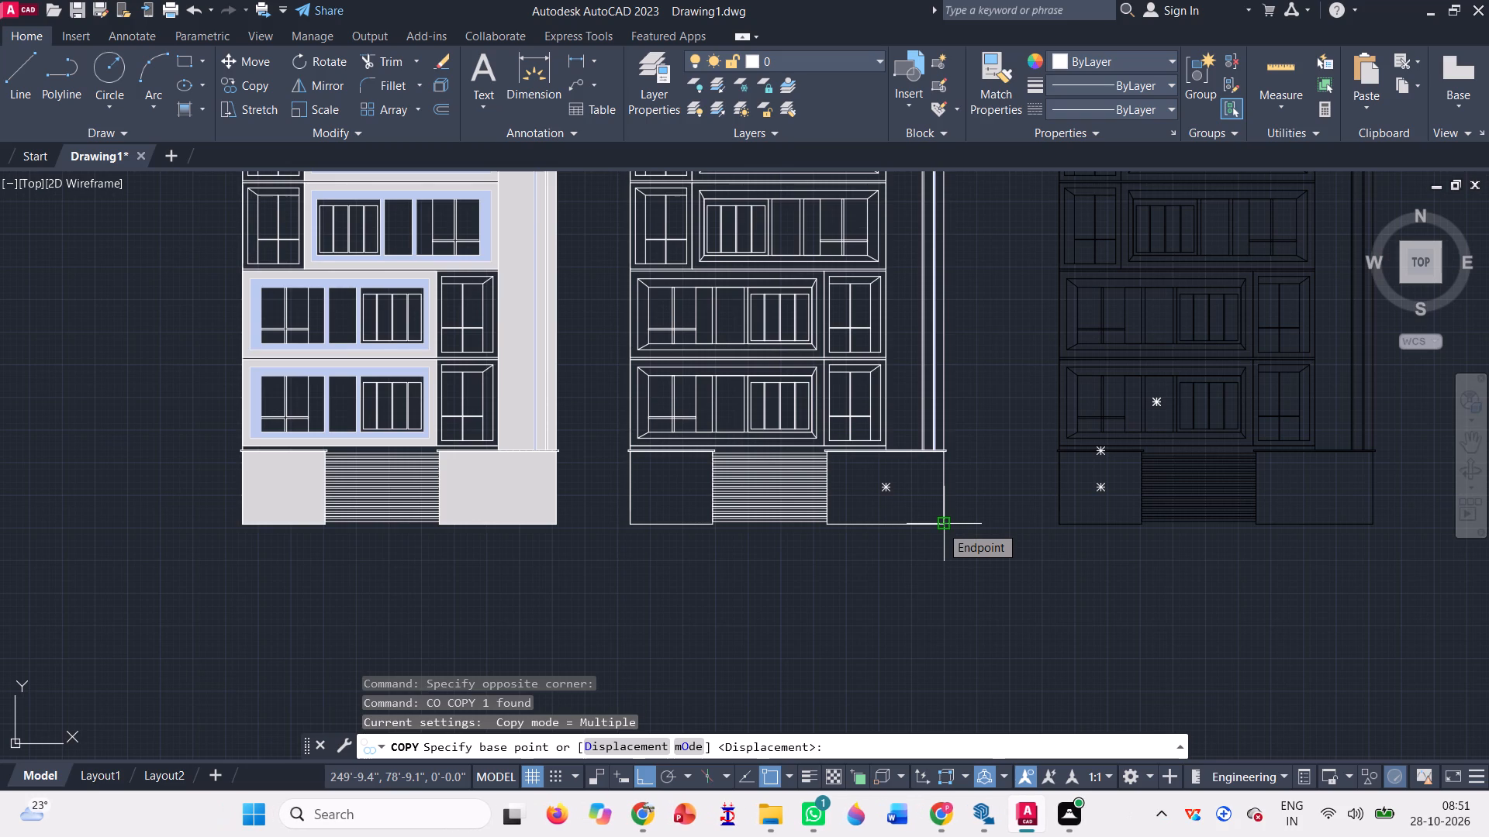
click(941, 525)
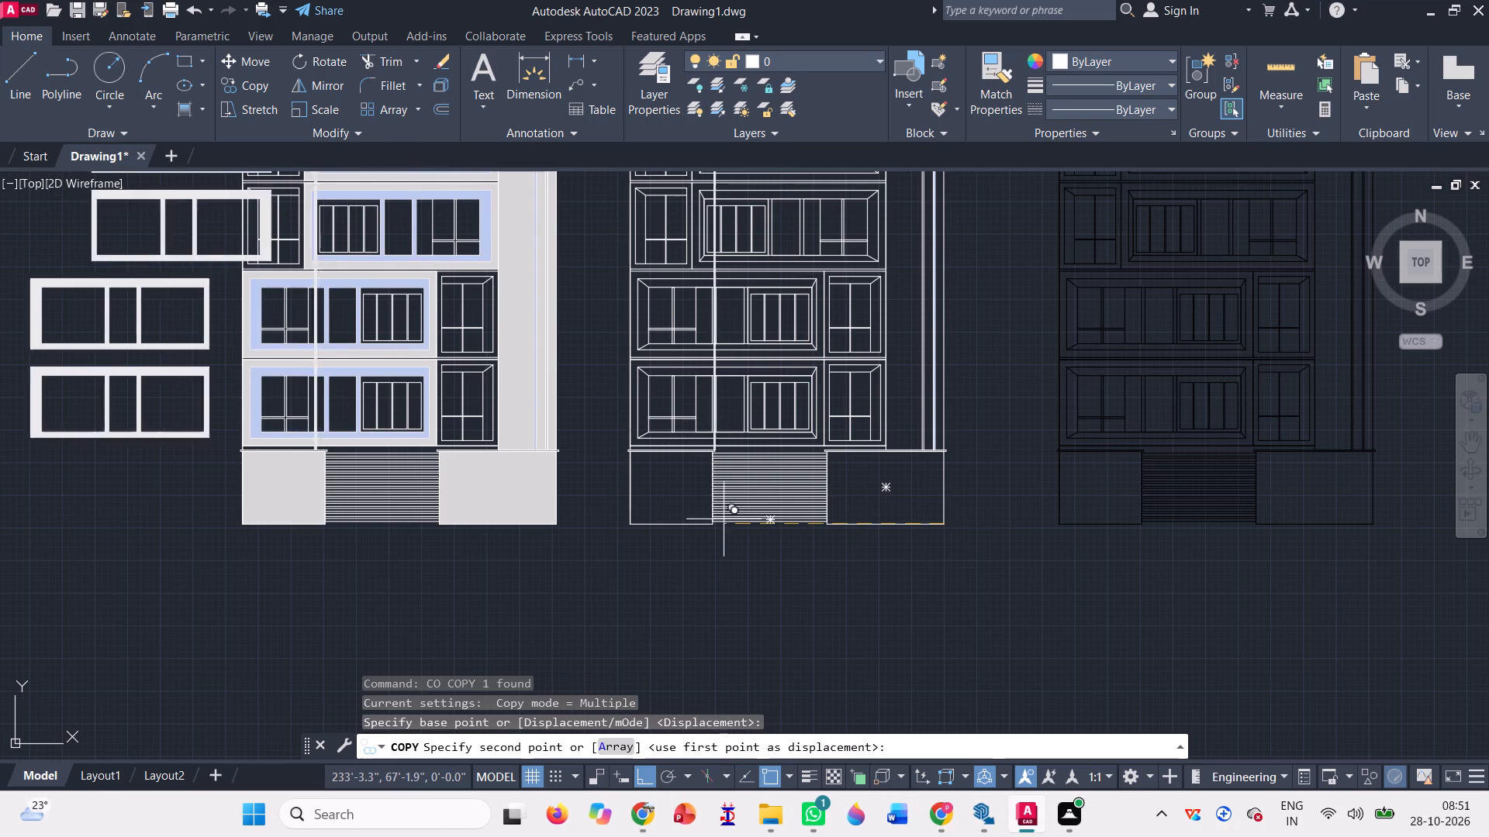
scroll(554, 527, up, 3)
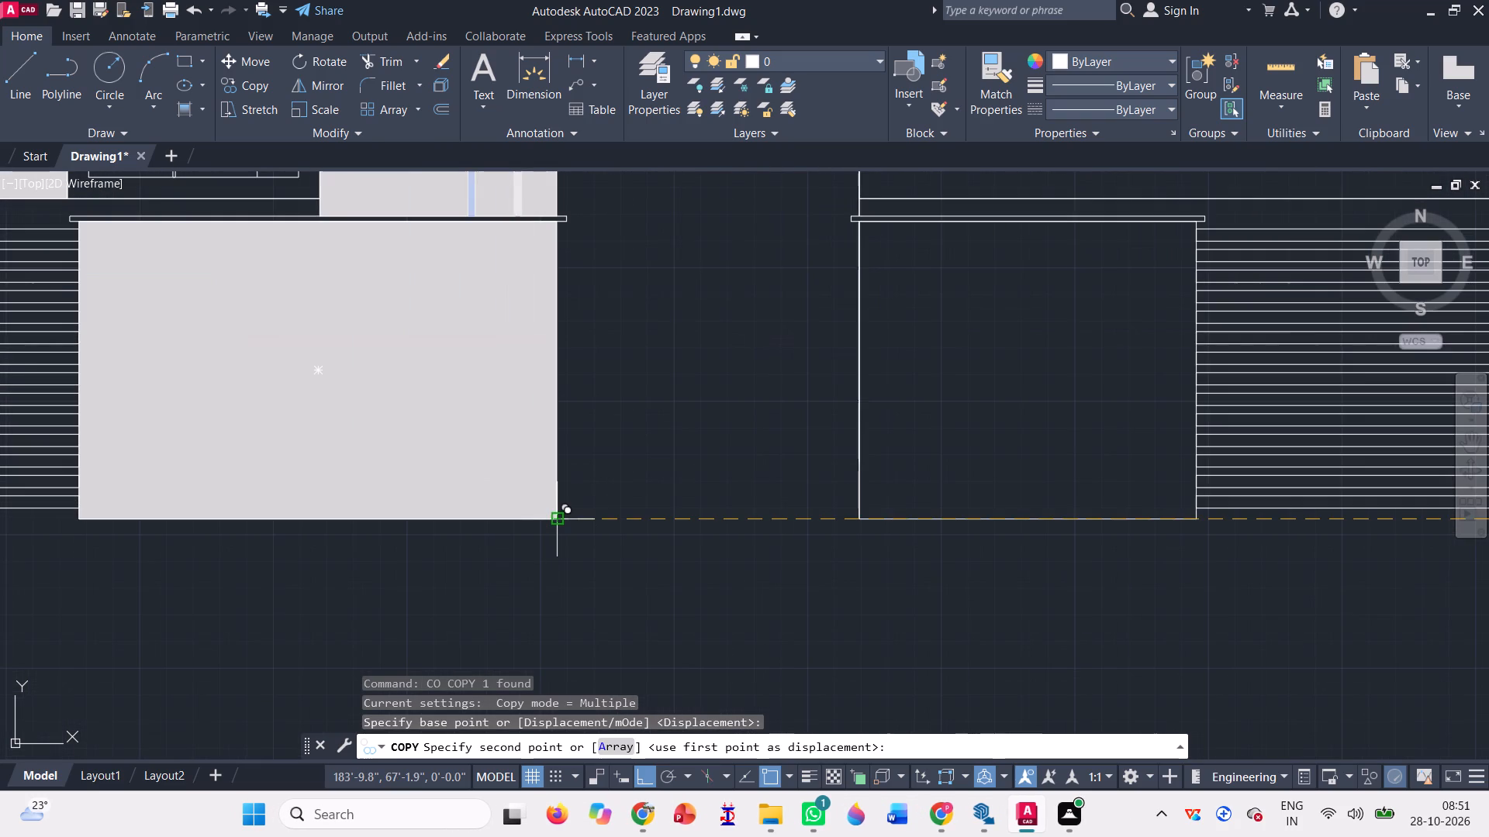
click(560, 523)
scroll(783, 641, down, 5)
key(space)
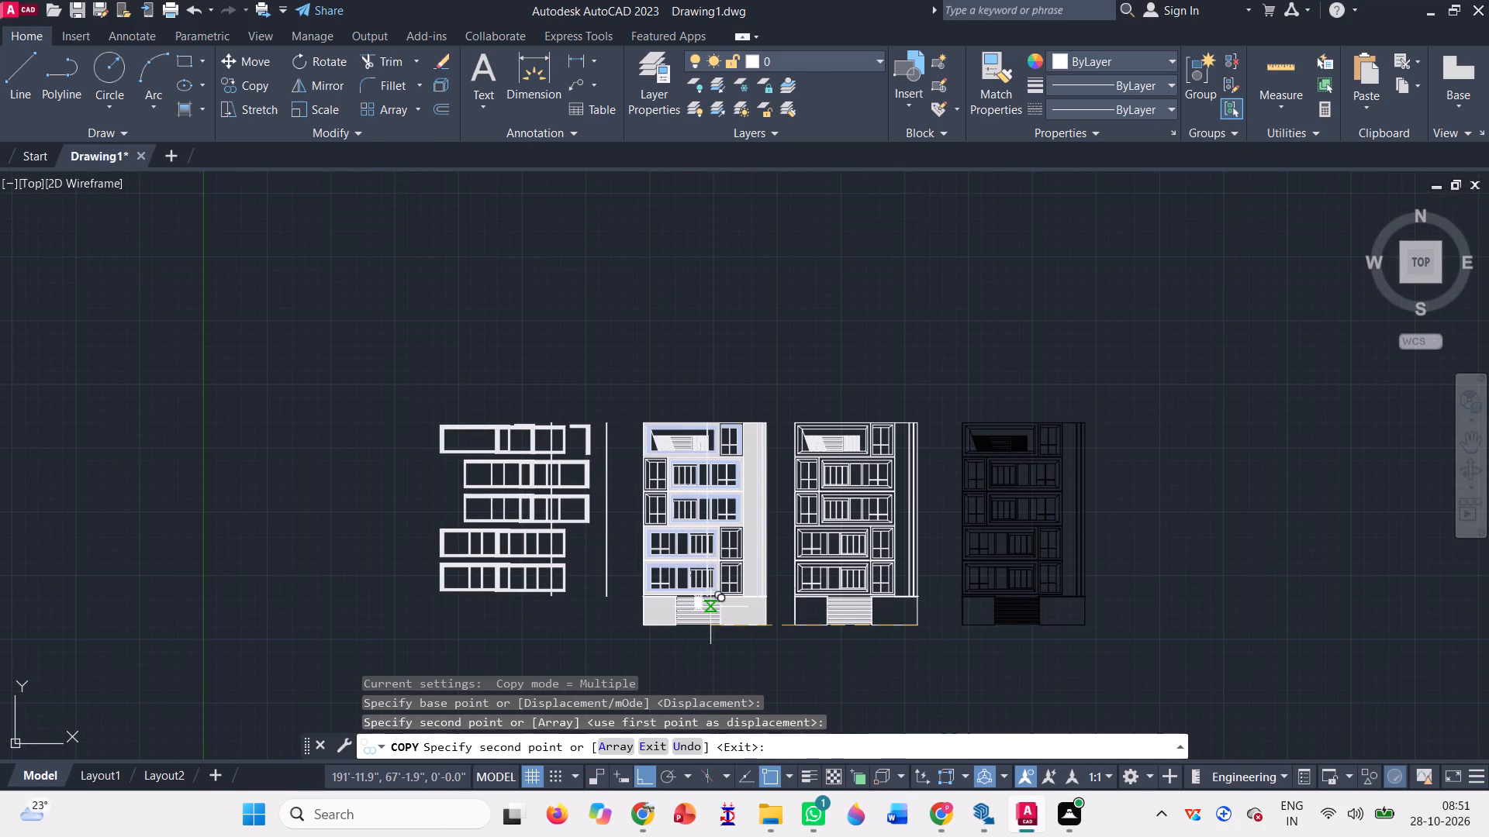
Trim away the stray L-shaped hatch beside the leftmost elevation and the top and right sides of the stray top-storey frame.
scroll(596, 542, up, 1)
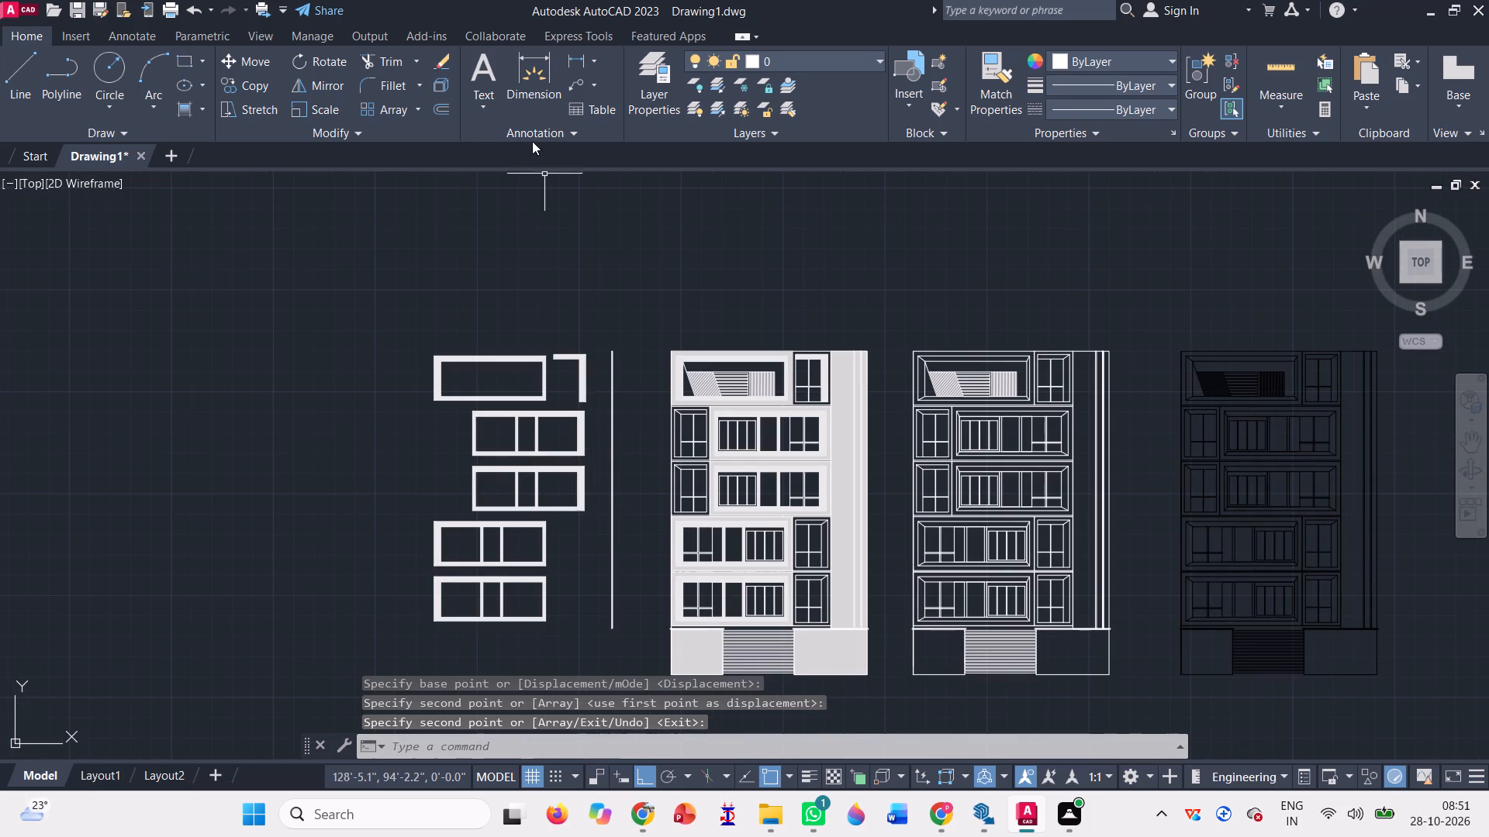
click(375, 59)
scroll(588, 349, up, 2)
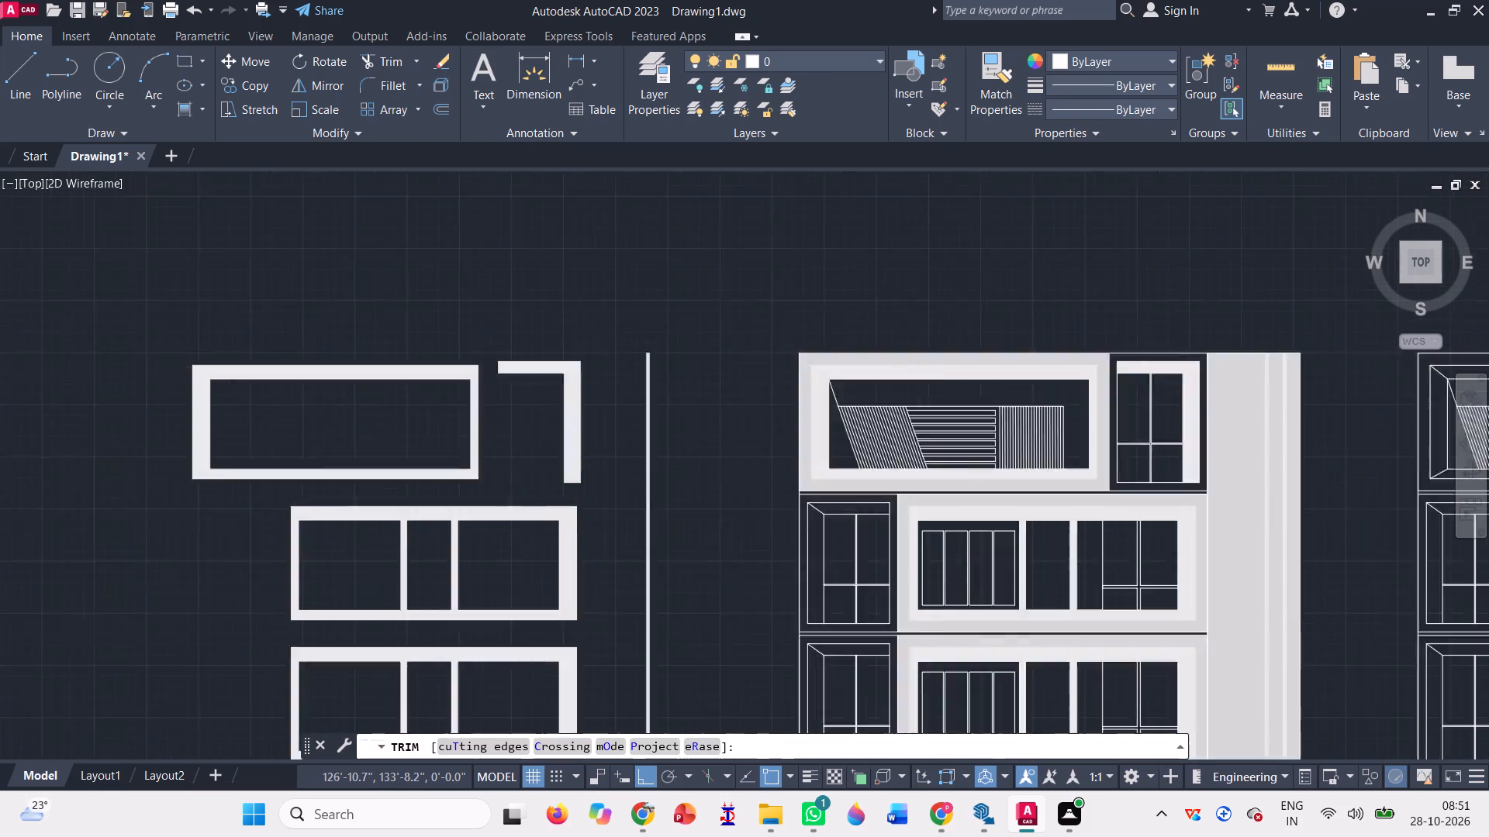
scroll(588, 349, up, 1)
click(556, 408)
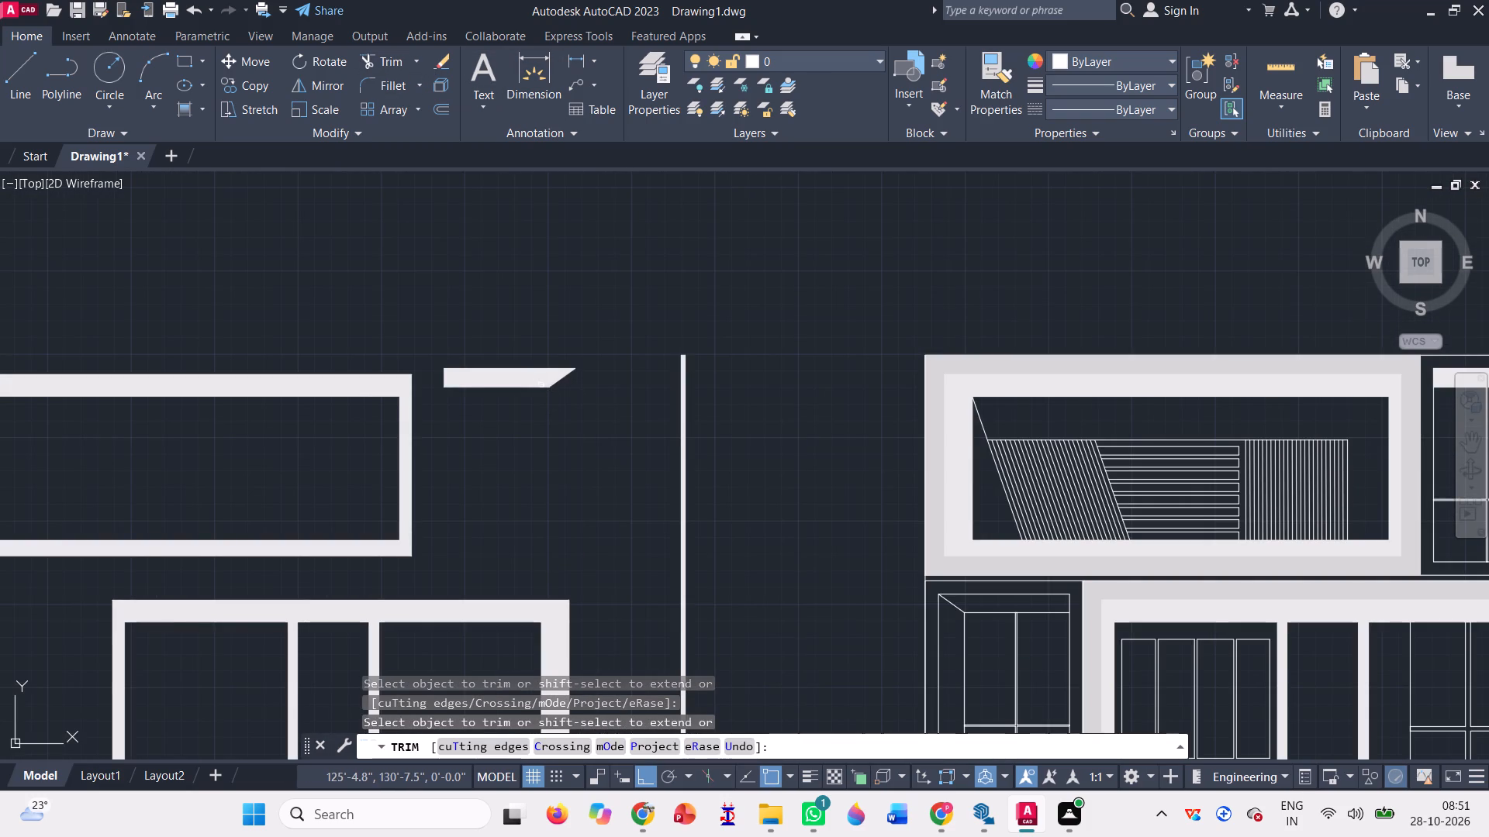
click(534, 381)
click(378, 389)
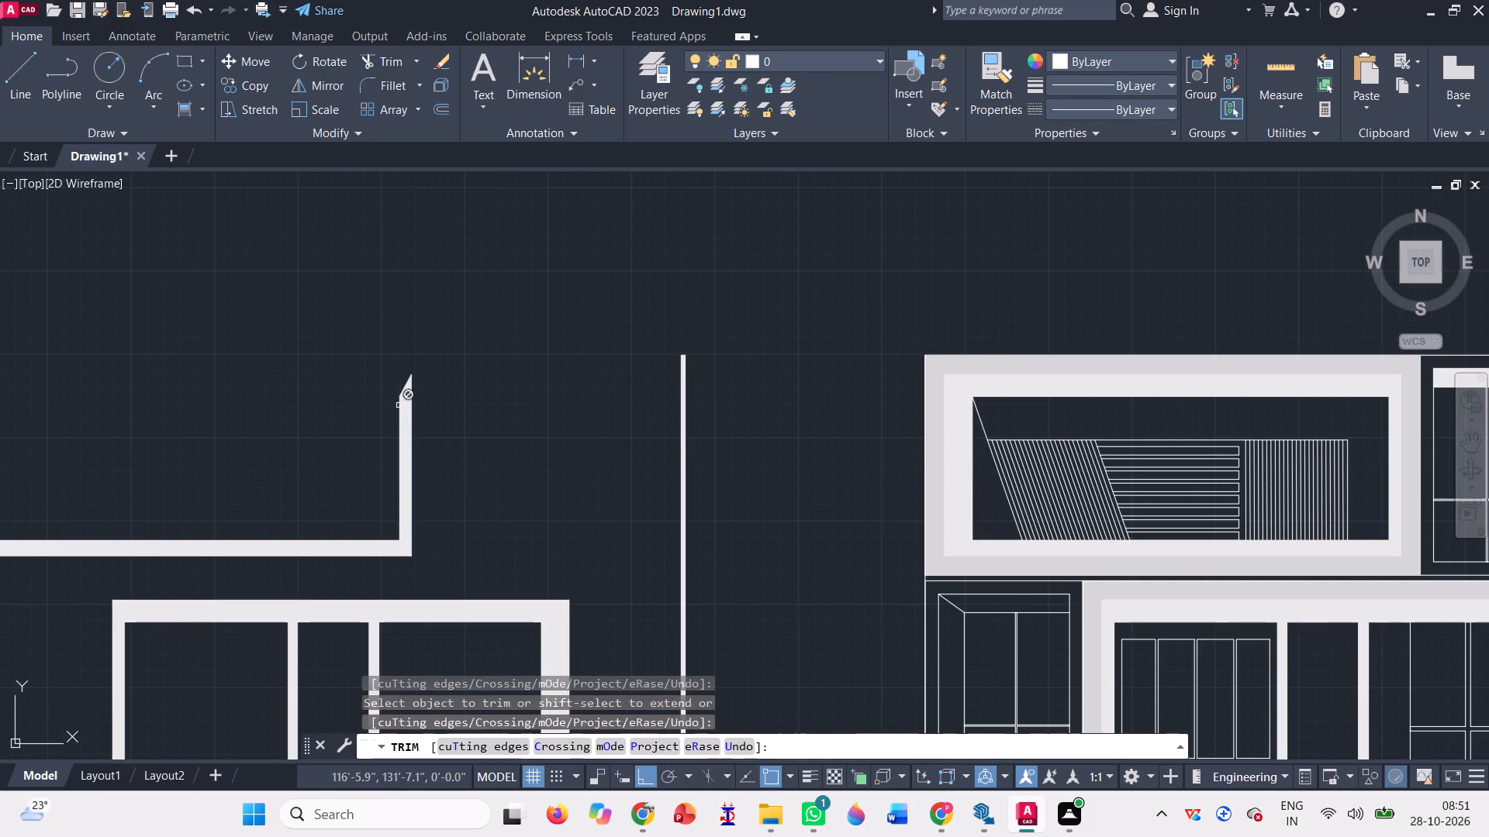
click(405, 420)
scroll(557, 418, down, 2)
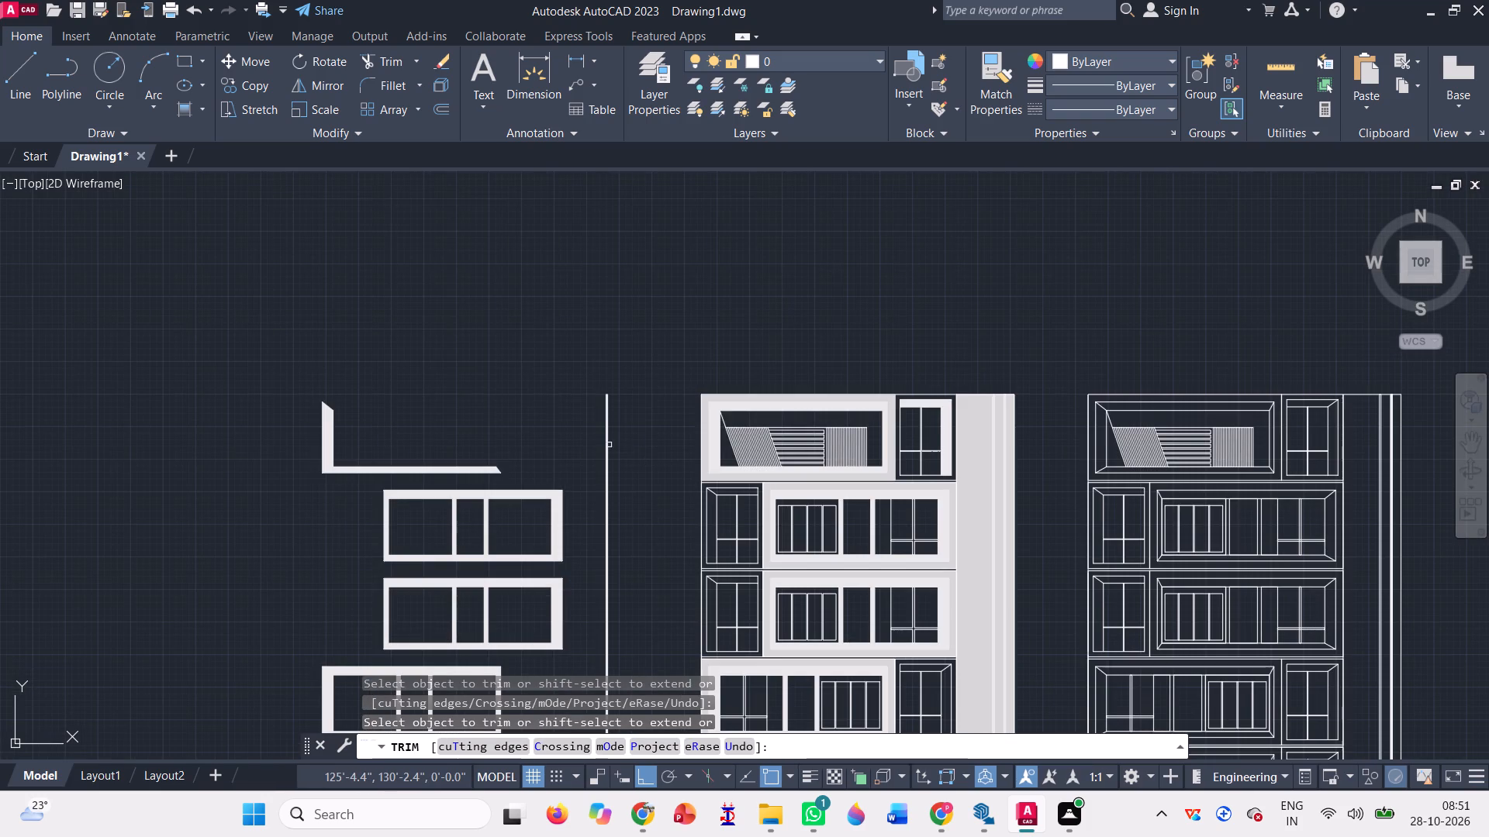
Trim away the stray thin vertical hatch strip standing between the stray frames and the leftmost elevation.
click(609, 463)
click(600, 453)
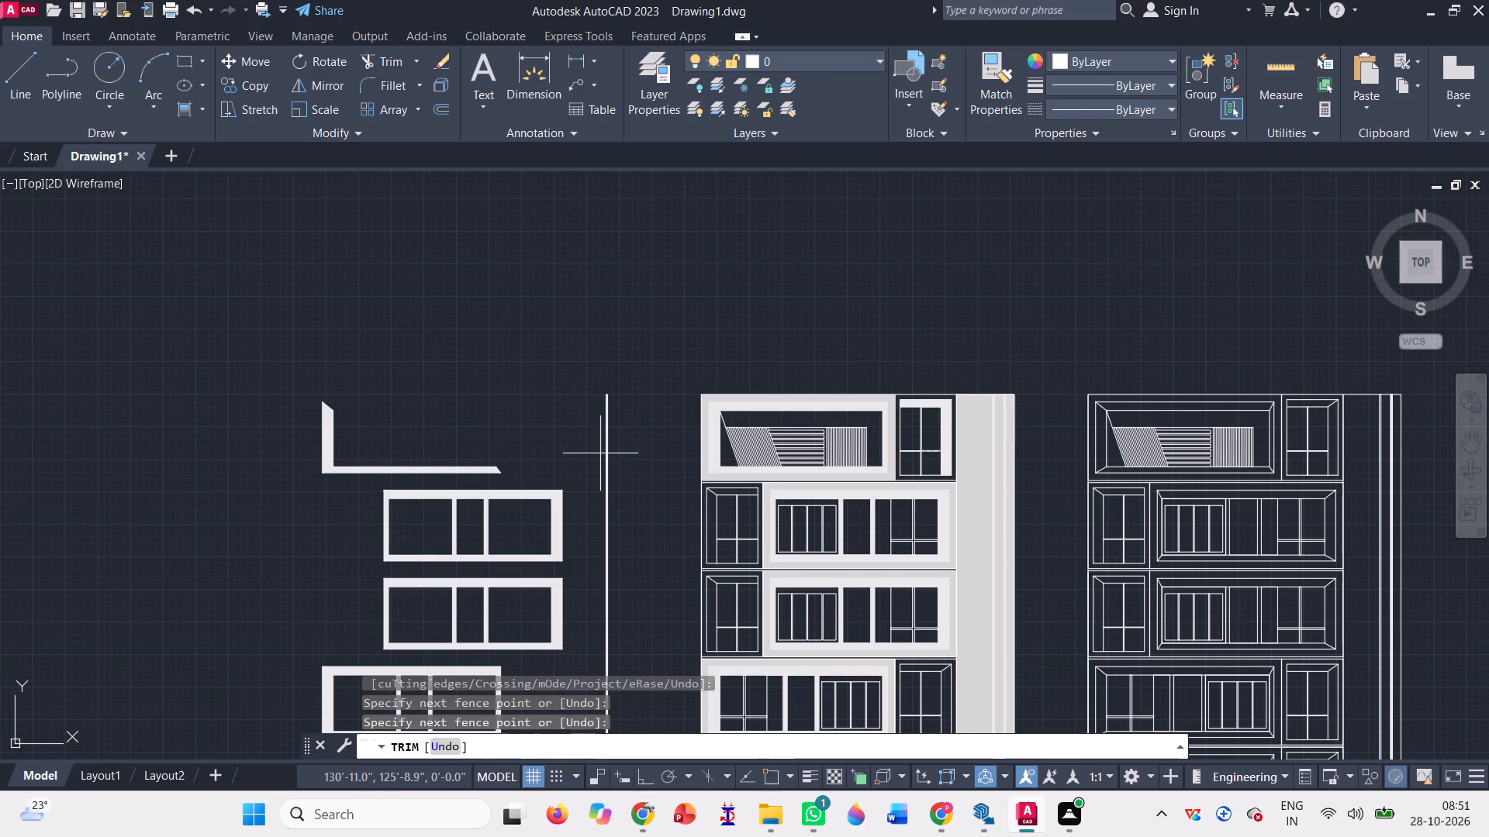
click(620, 466)
click(599, 454)
click(609, 459)
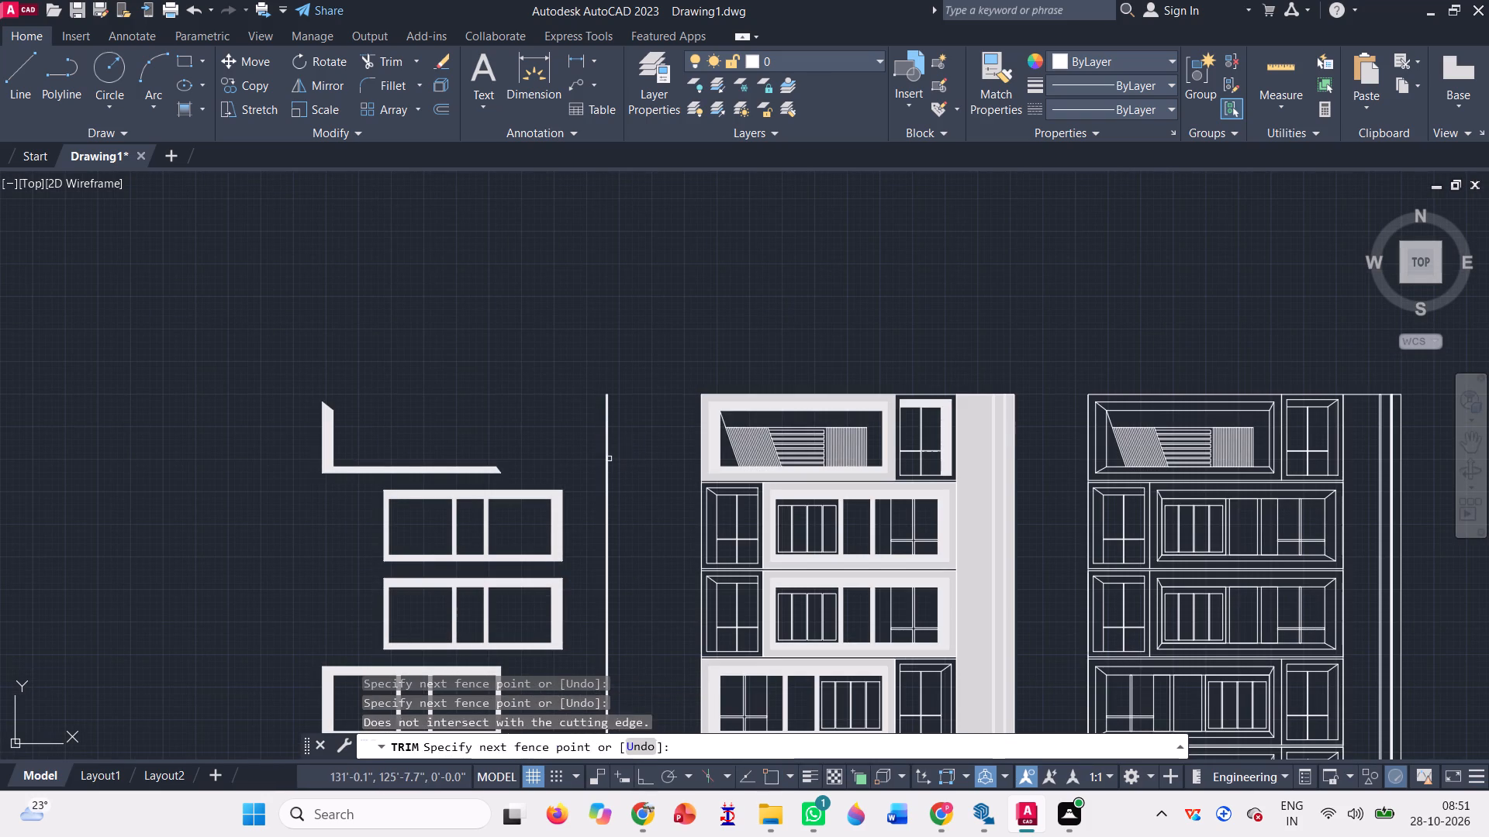
click(608, 460)
scroll(602, 456, up, 8)
click(719, 508)
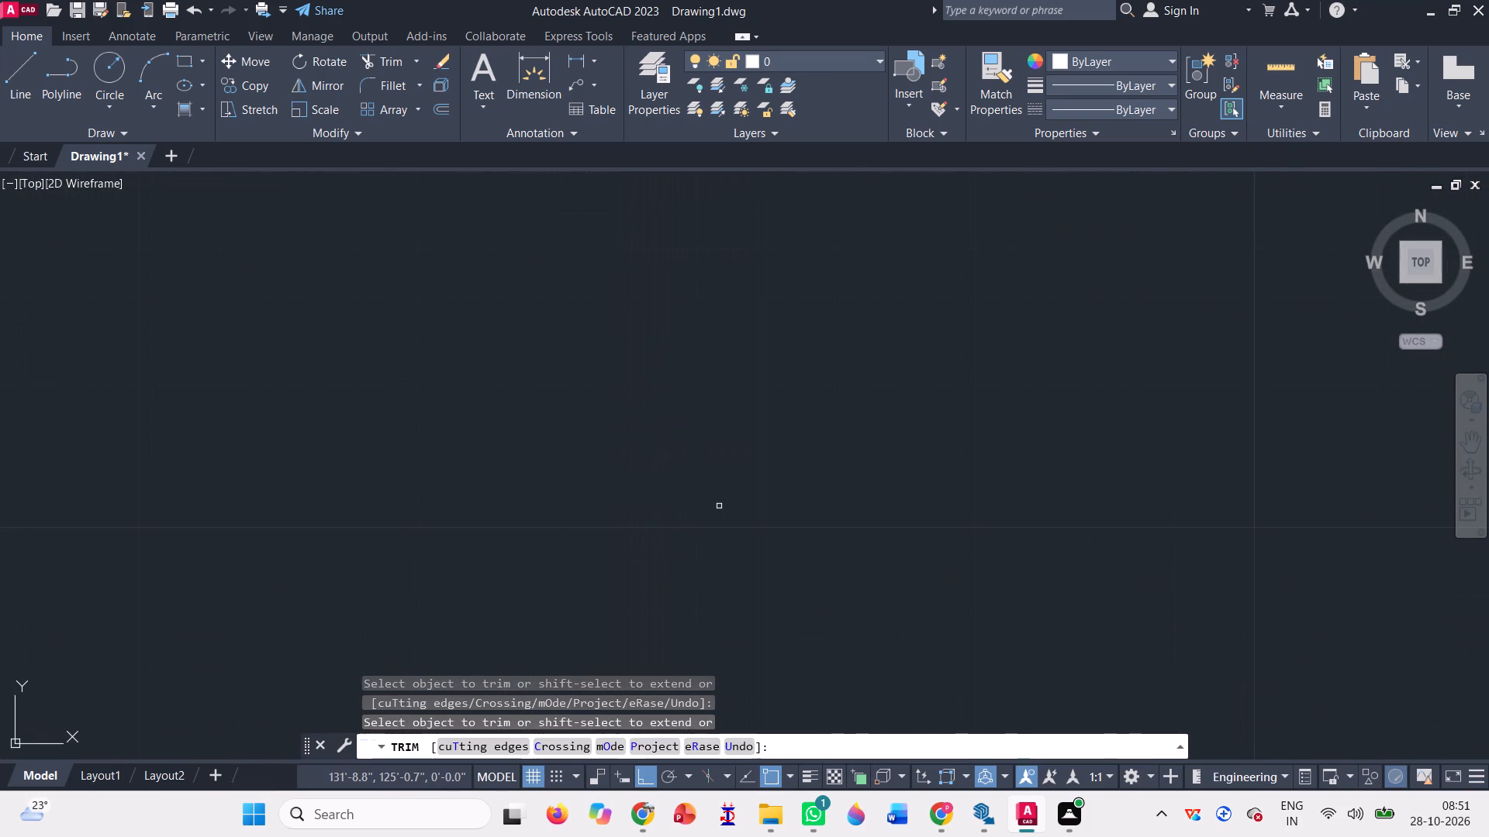
Trim away the remaining left and bottom hatch pieces of the stray top-storey frame.
scroll(715, 506, down, 8)
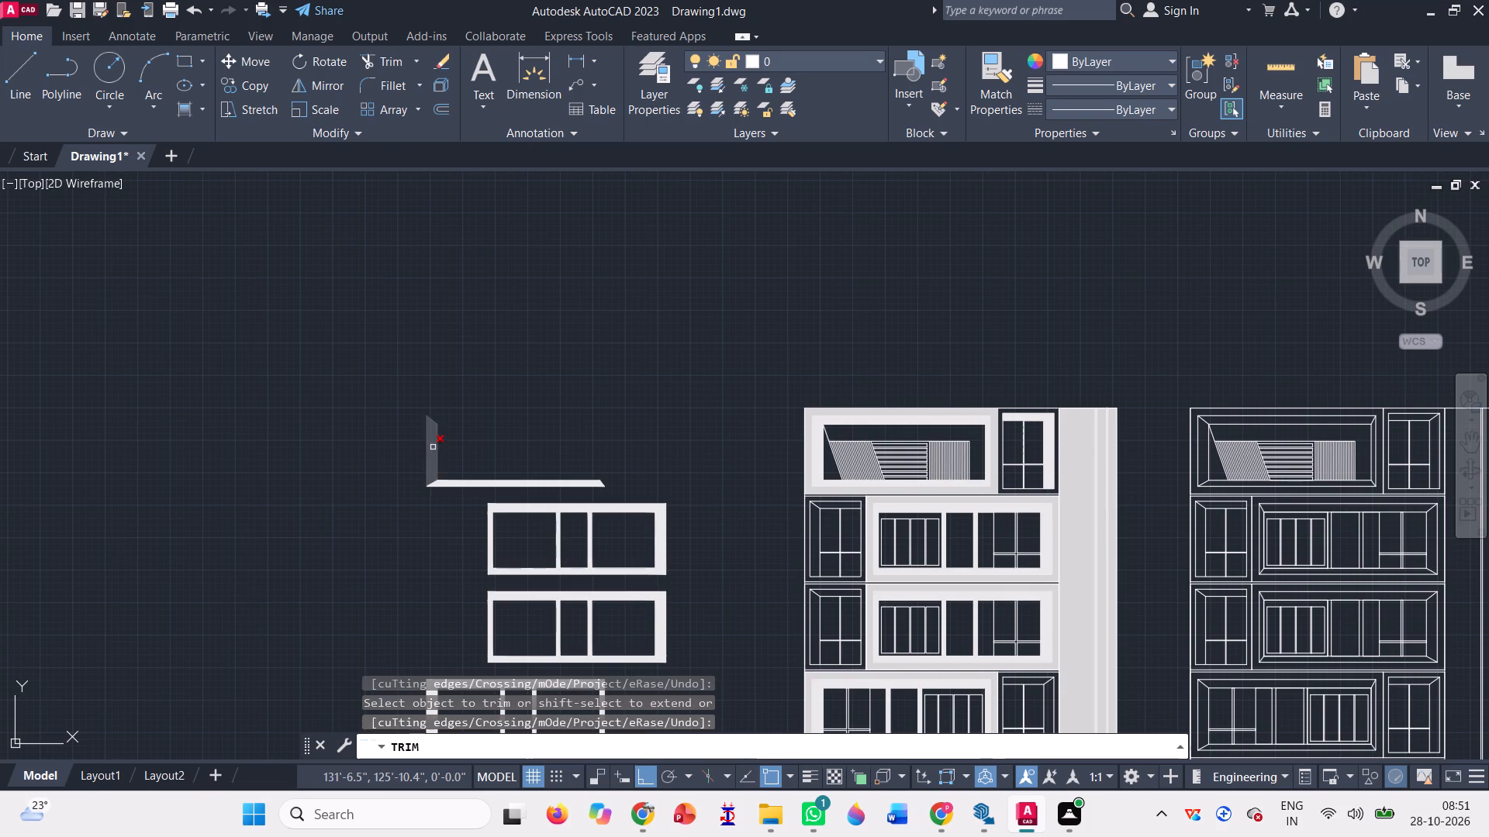
click(435, 447)
scroll(457, 490, up, 3)
click(454, 473)
scroll(453, 473, down, 2)
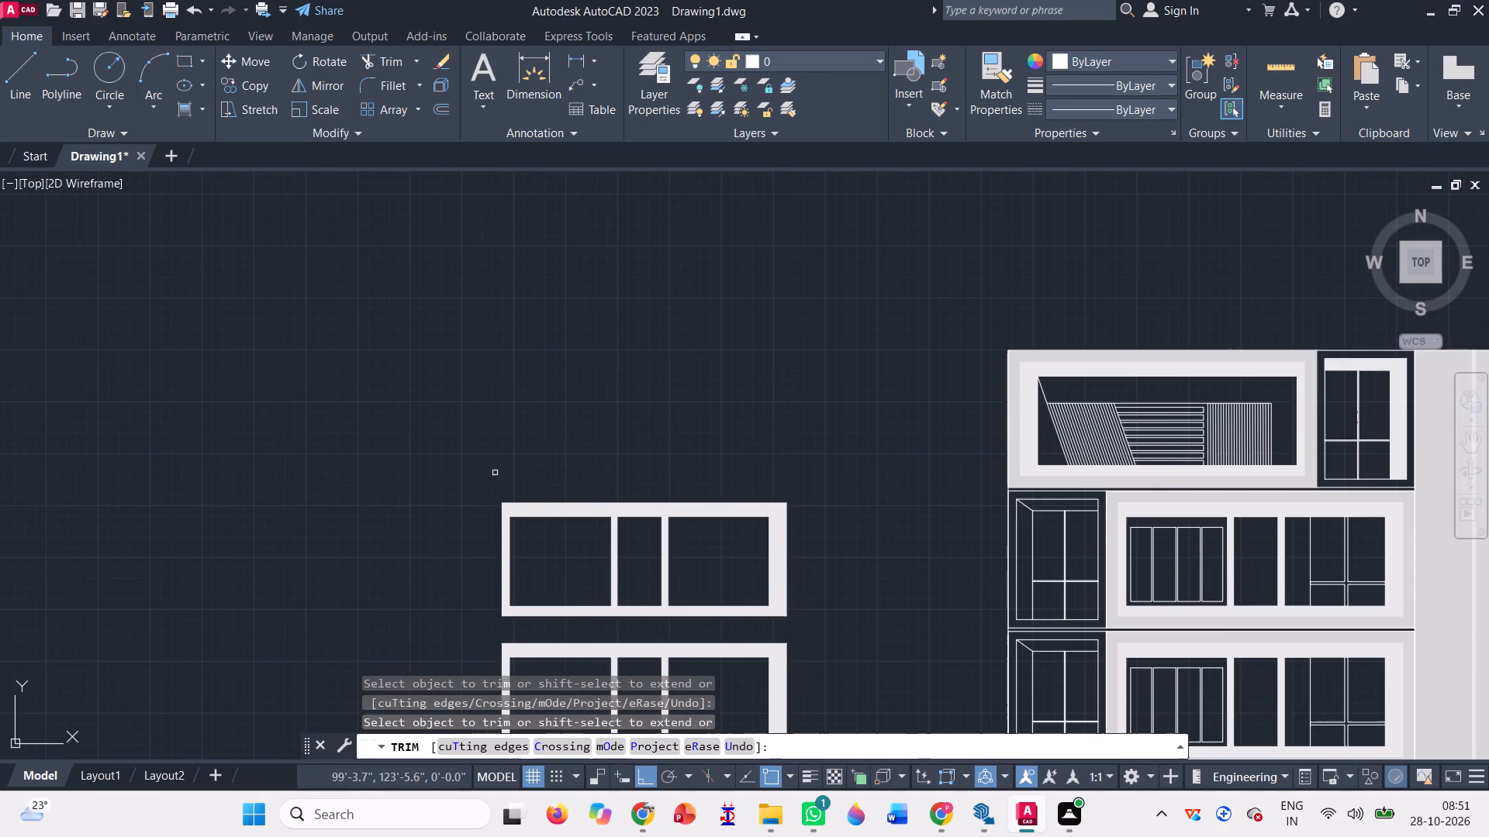
Trim away all sides and both posts of the stray hatch frame second from the top.
click(634, 513)
scroll(615, 548, up, 3)
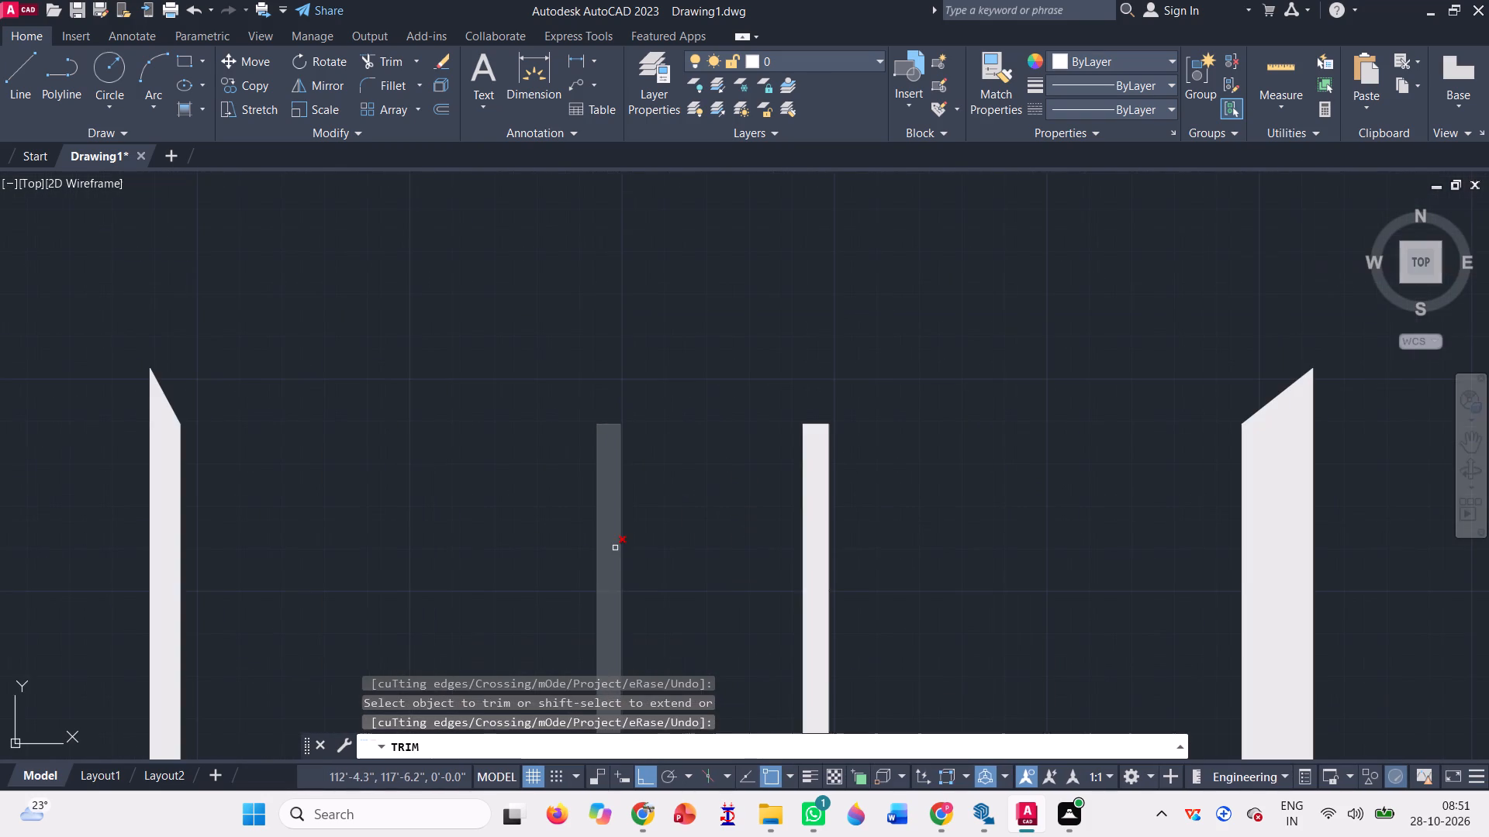
click(615, 548)
click(815, 571)
scroll(586, 497, down, 2)
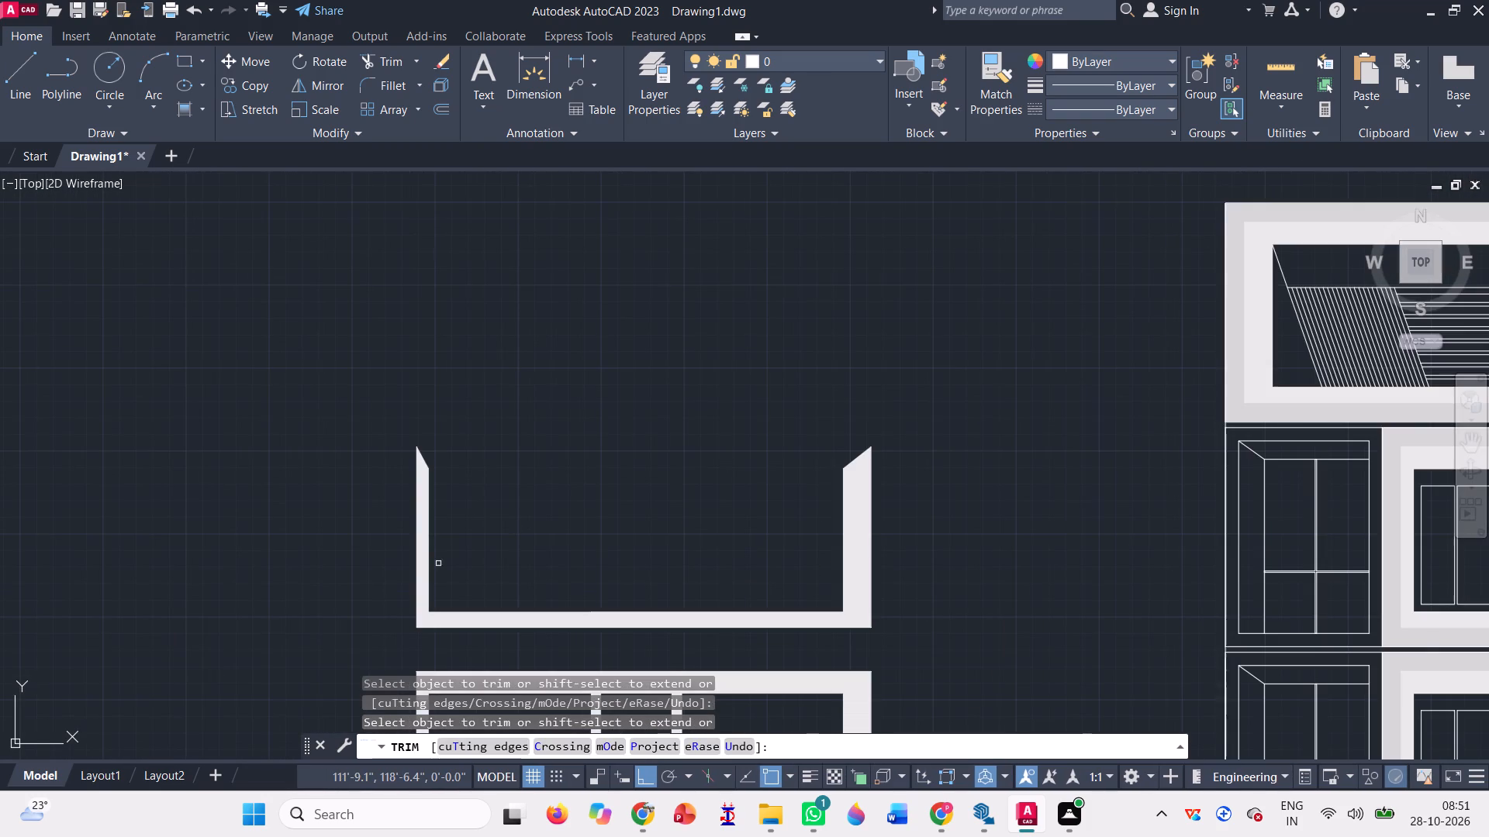
click(424, 551)
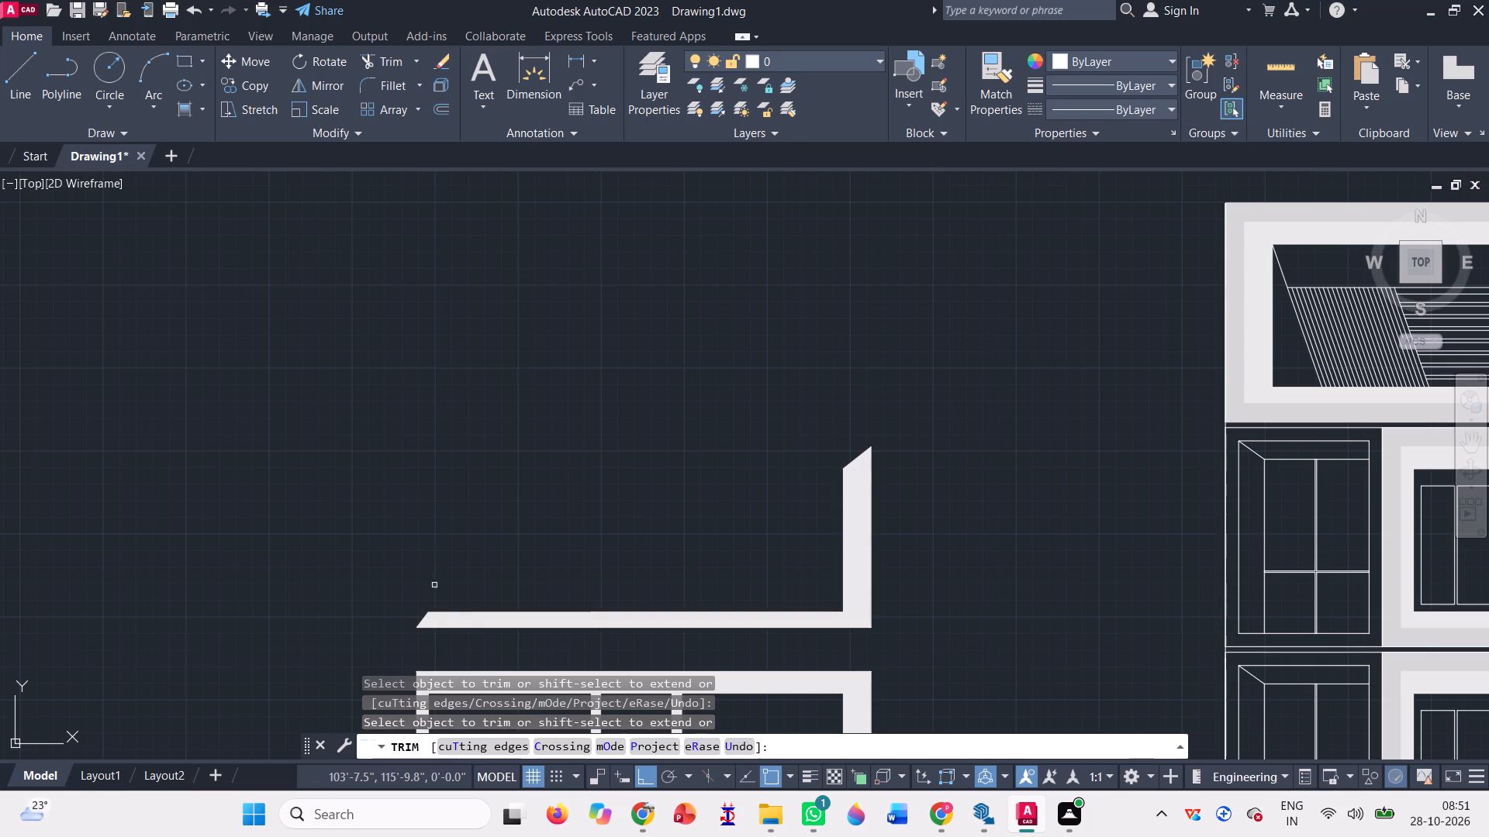
click(462, 620)
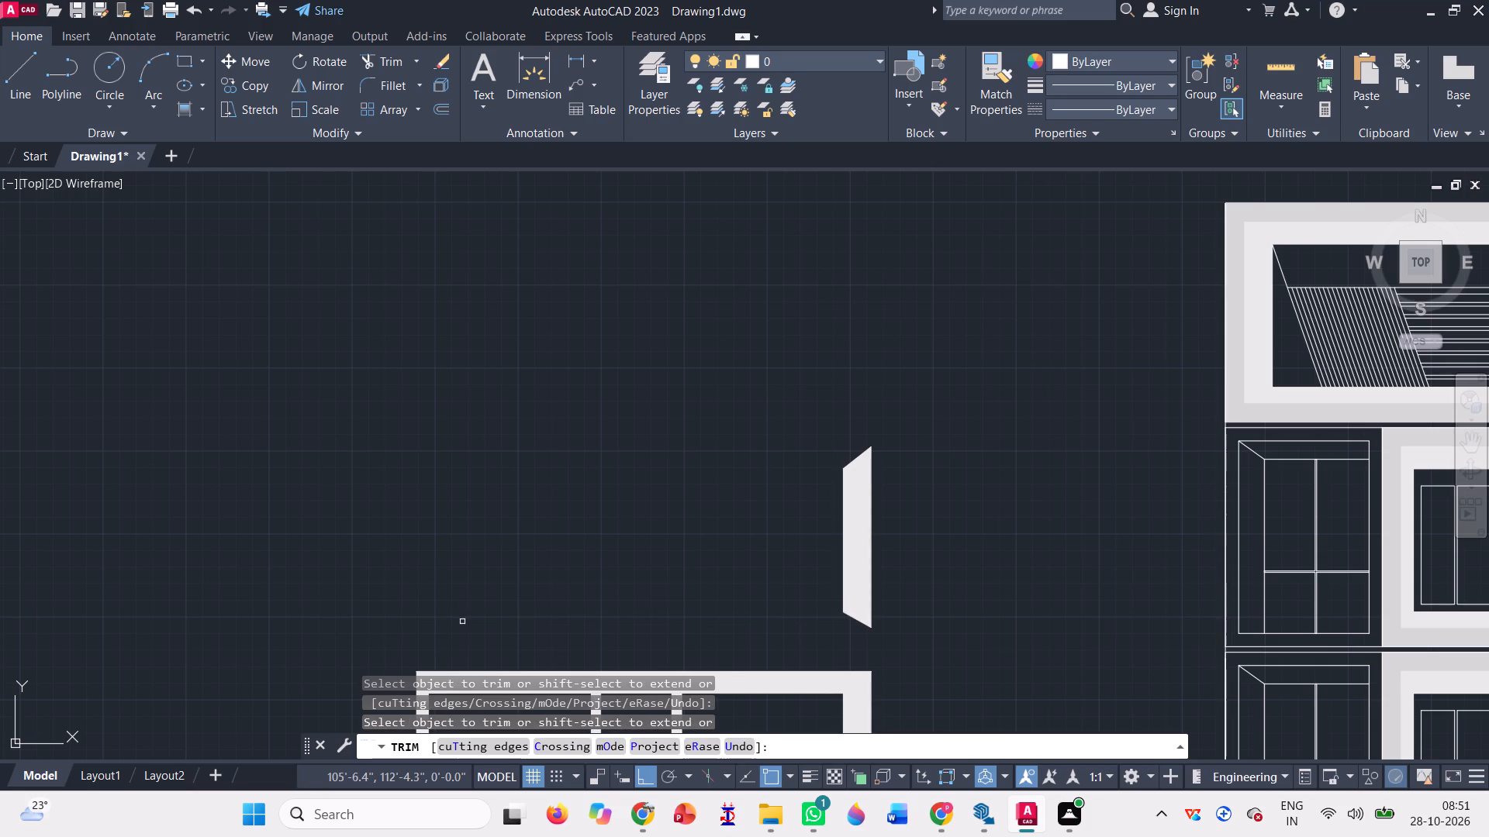
scroll(668, 561, down, 1)
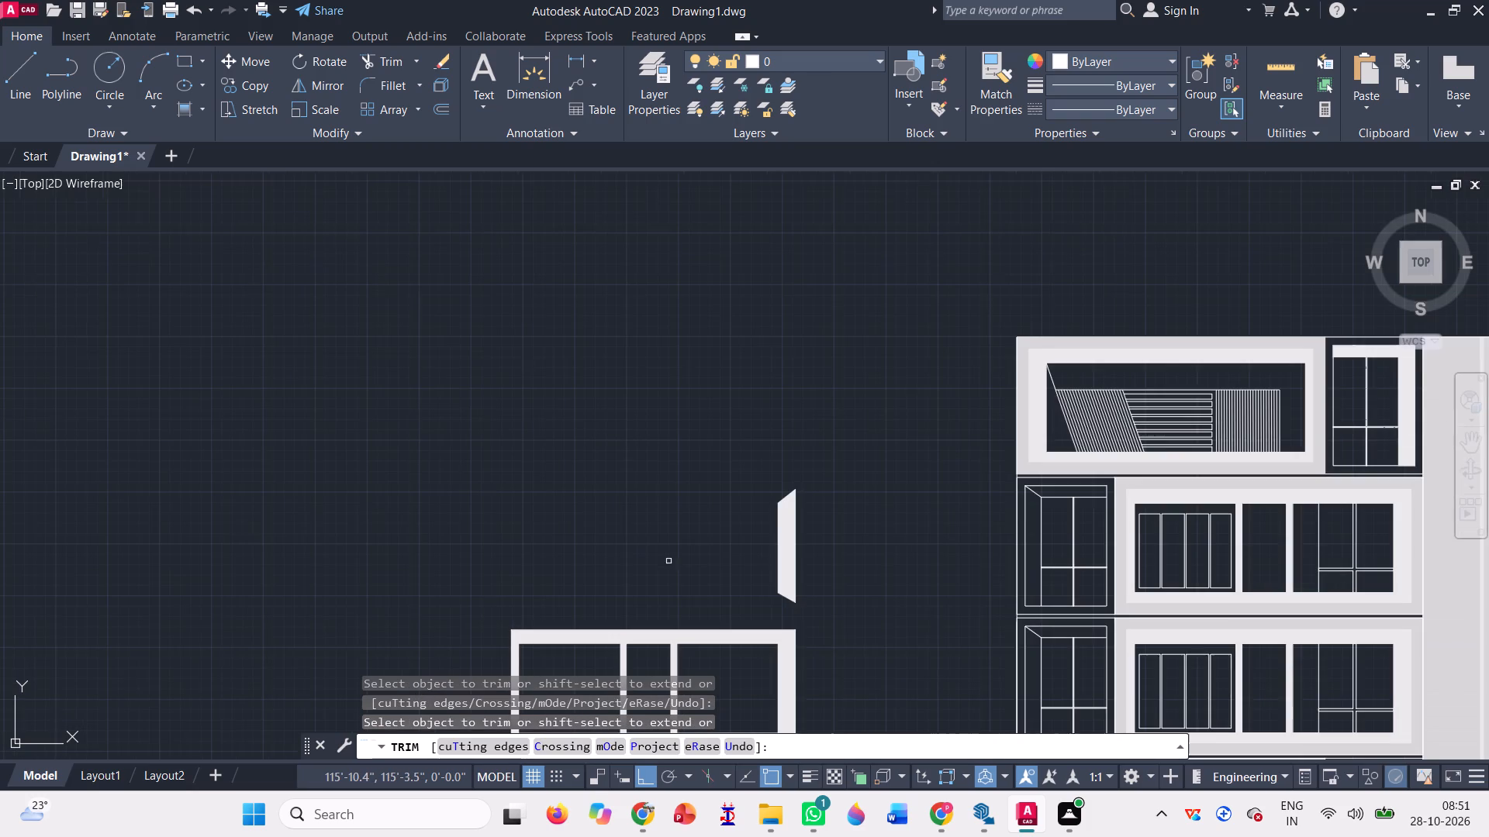
click(793, 542)
Trim away all sides and both posts of the stray hatch frame third from the top.
scroll(607, 478, down, 2)
scroll(668, 579, up, 3)
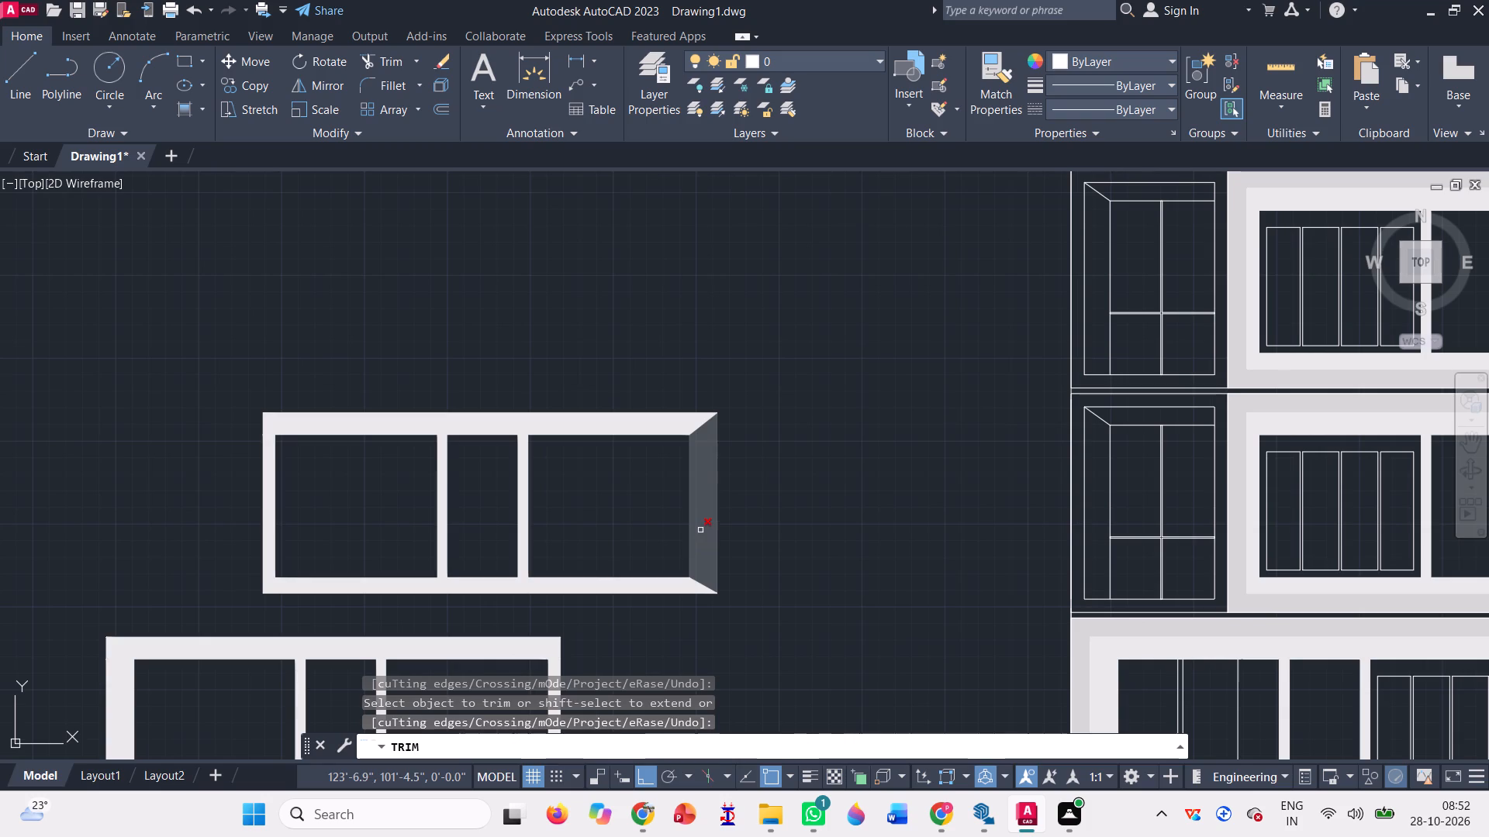
click(700, 530)
click(572, 426)
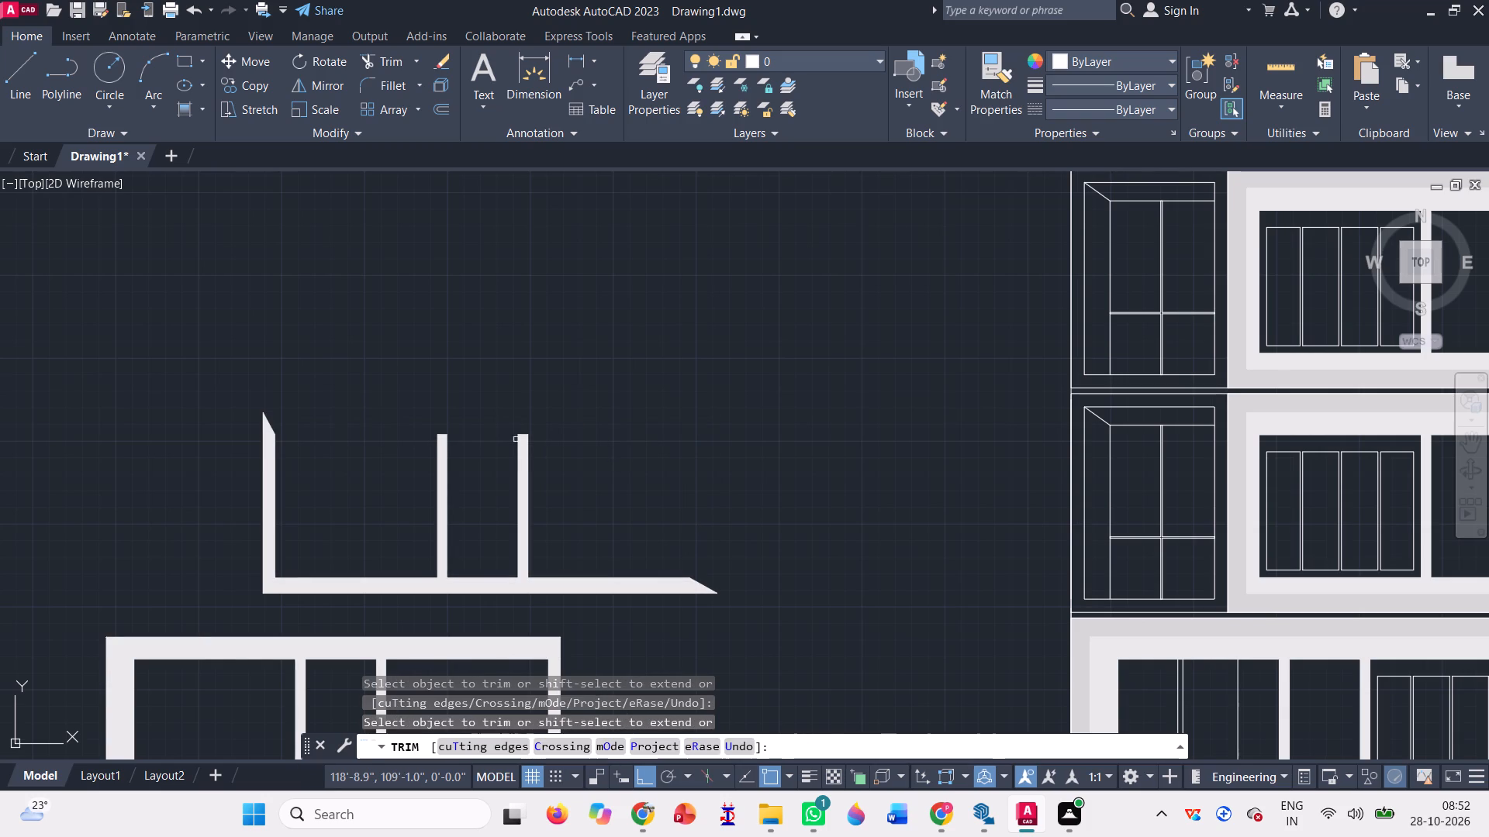
click(442, 501)
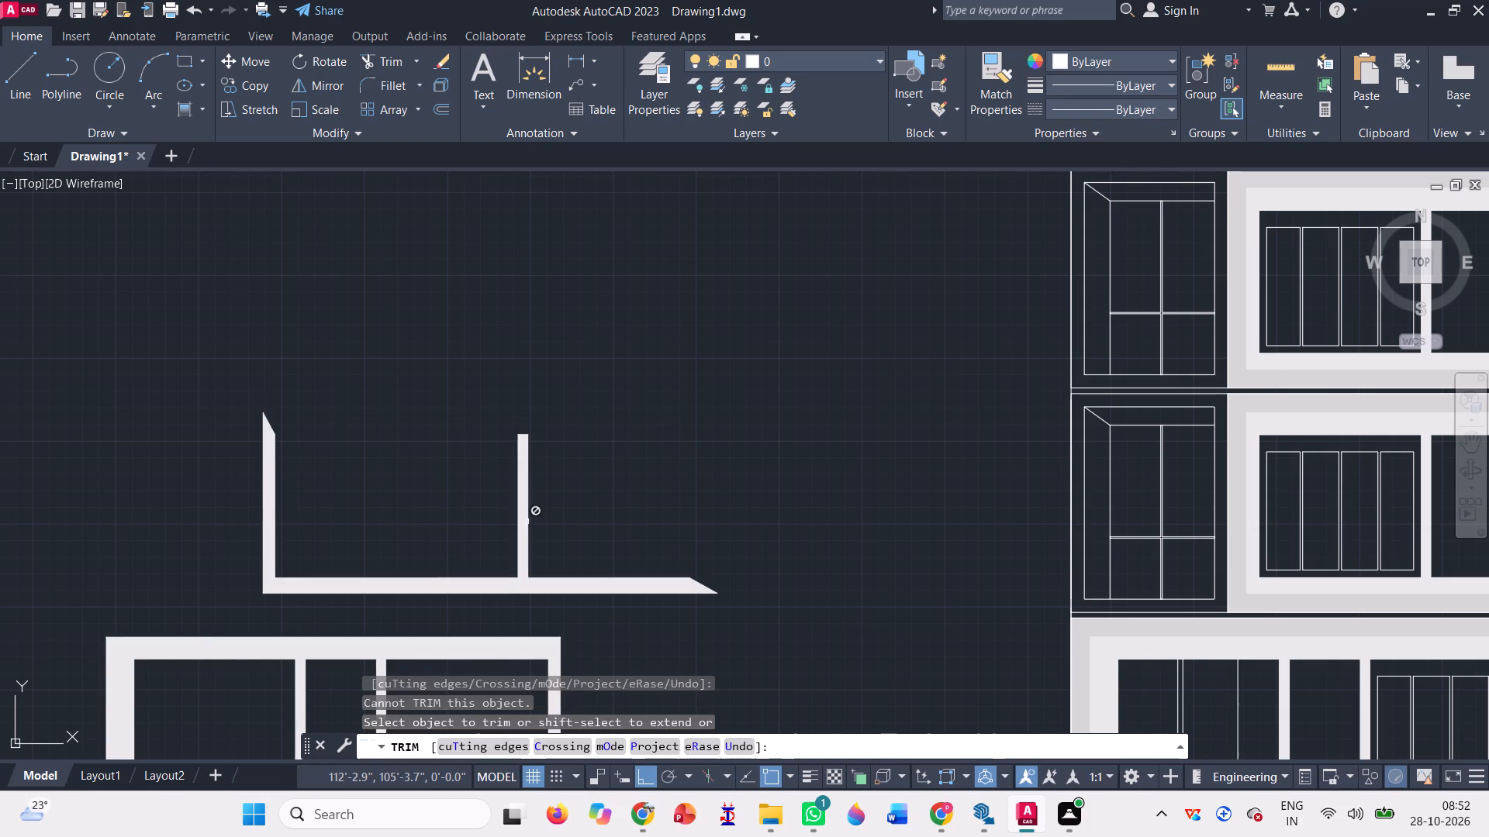
click(521, 522)
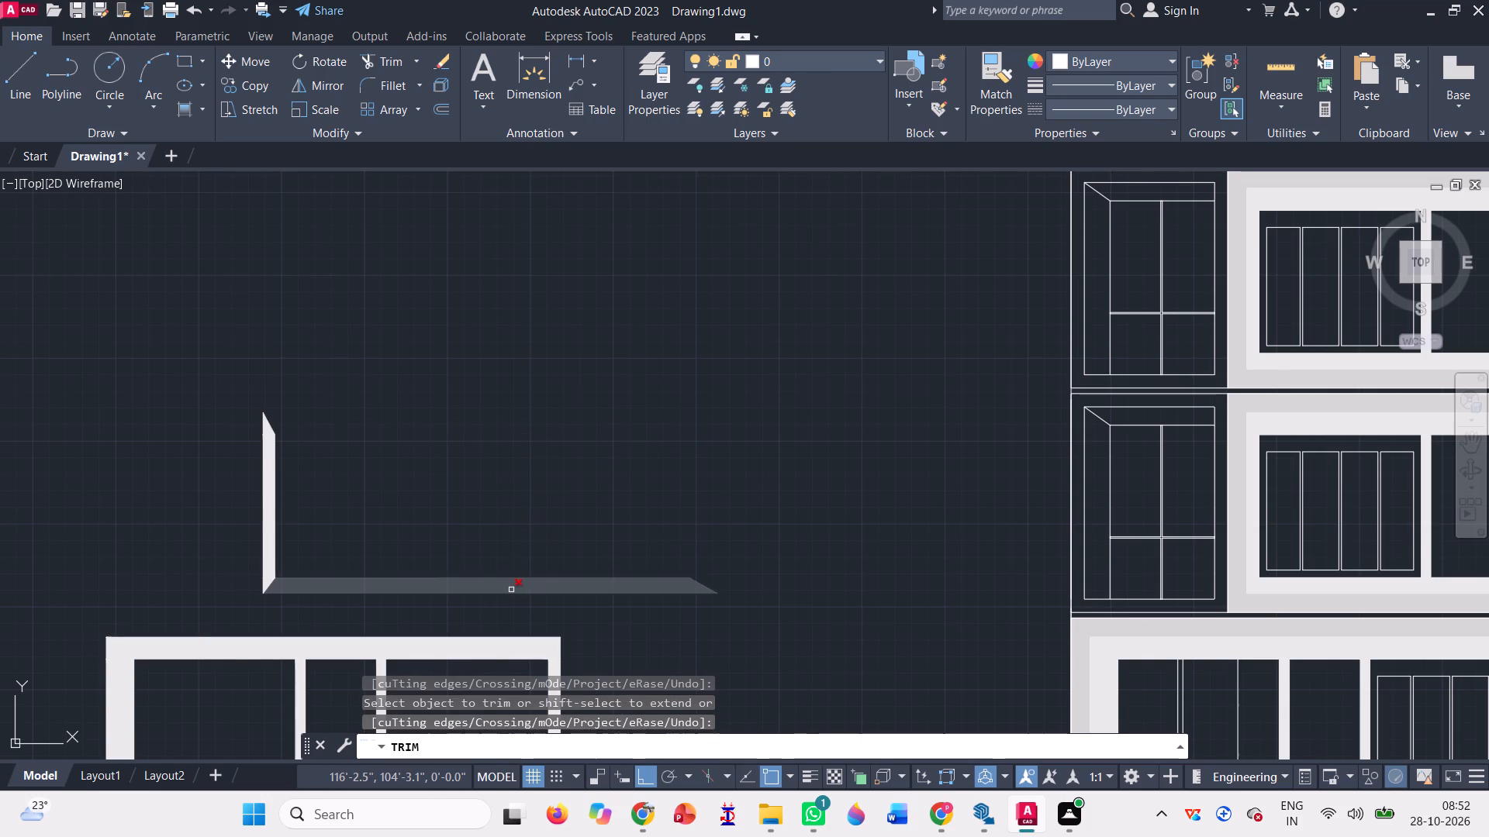
click(511, 590)
click(263, 480)
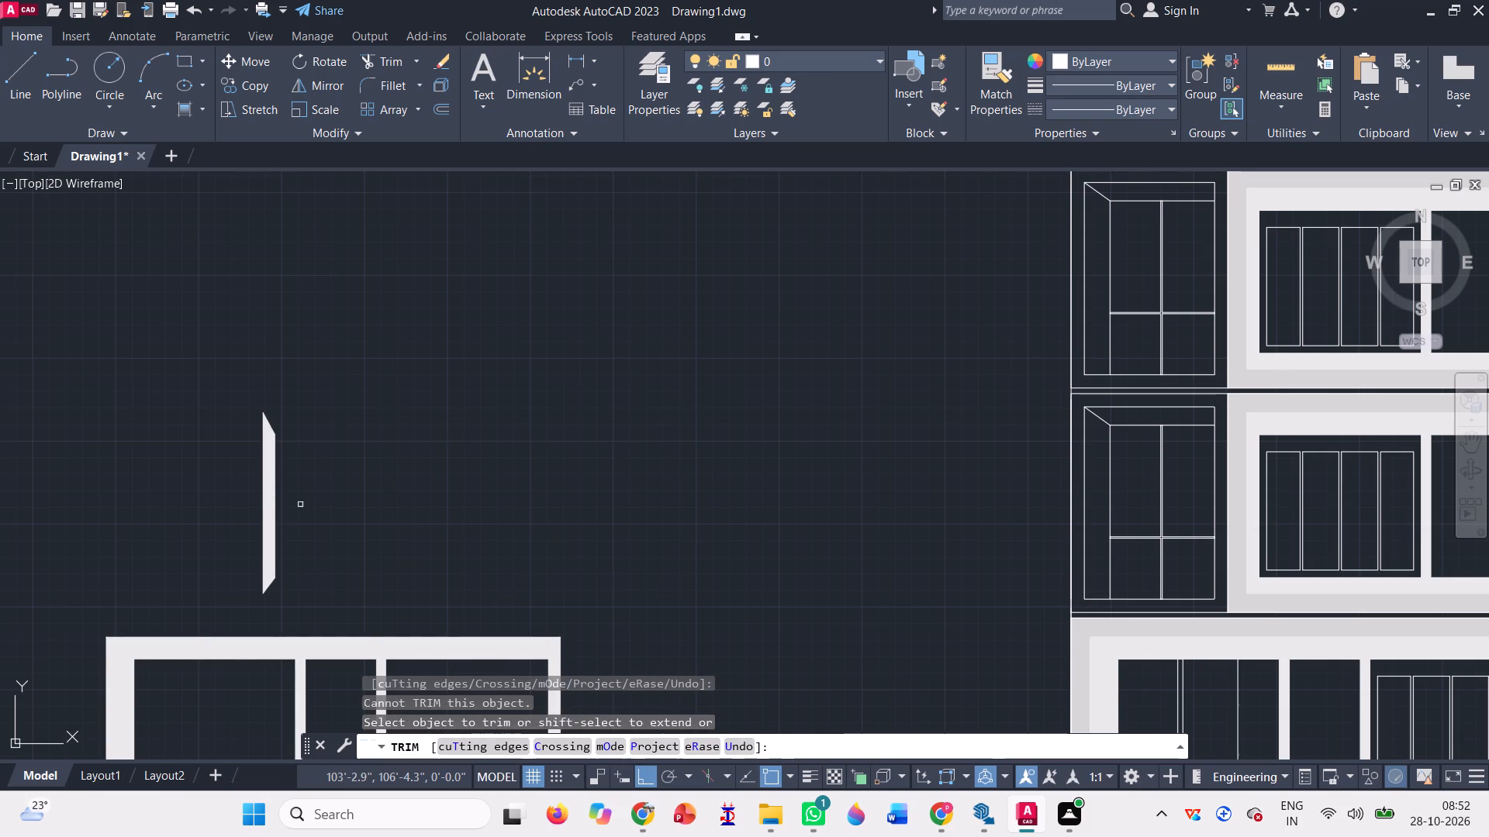
click(271, 490)
Trim away all sides and both posts of the upper of the two remaining stray hatch frames.
scroll(556, 470, down, 3)
scroll(471, 548, up, 1)
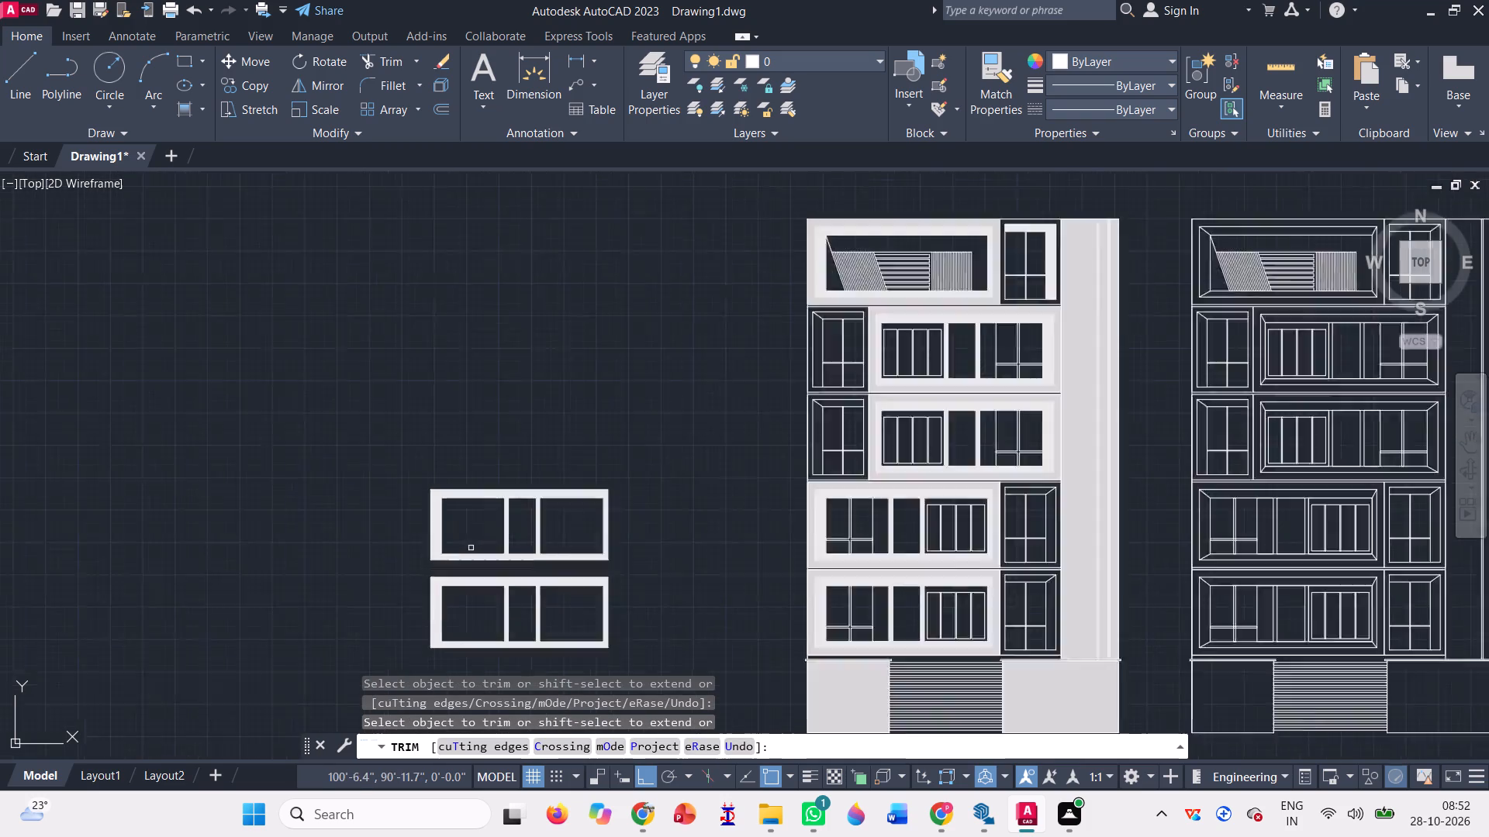
scroll(471, 548, up, 2)
click(393, 494)
click(391, 497)
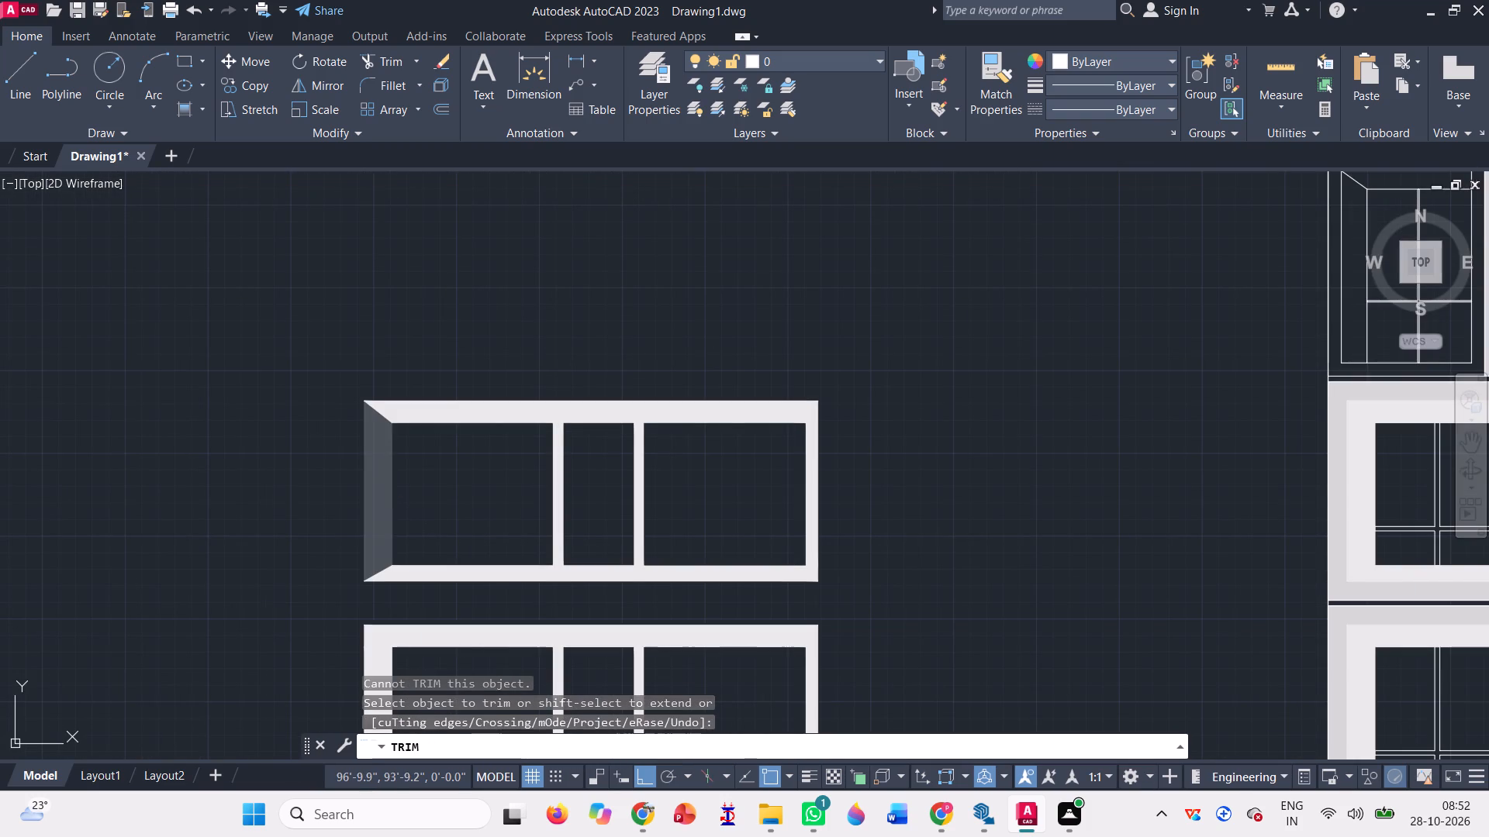
click(438, 408)
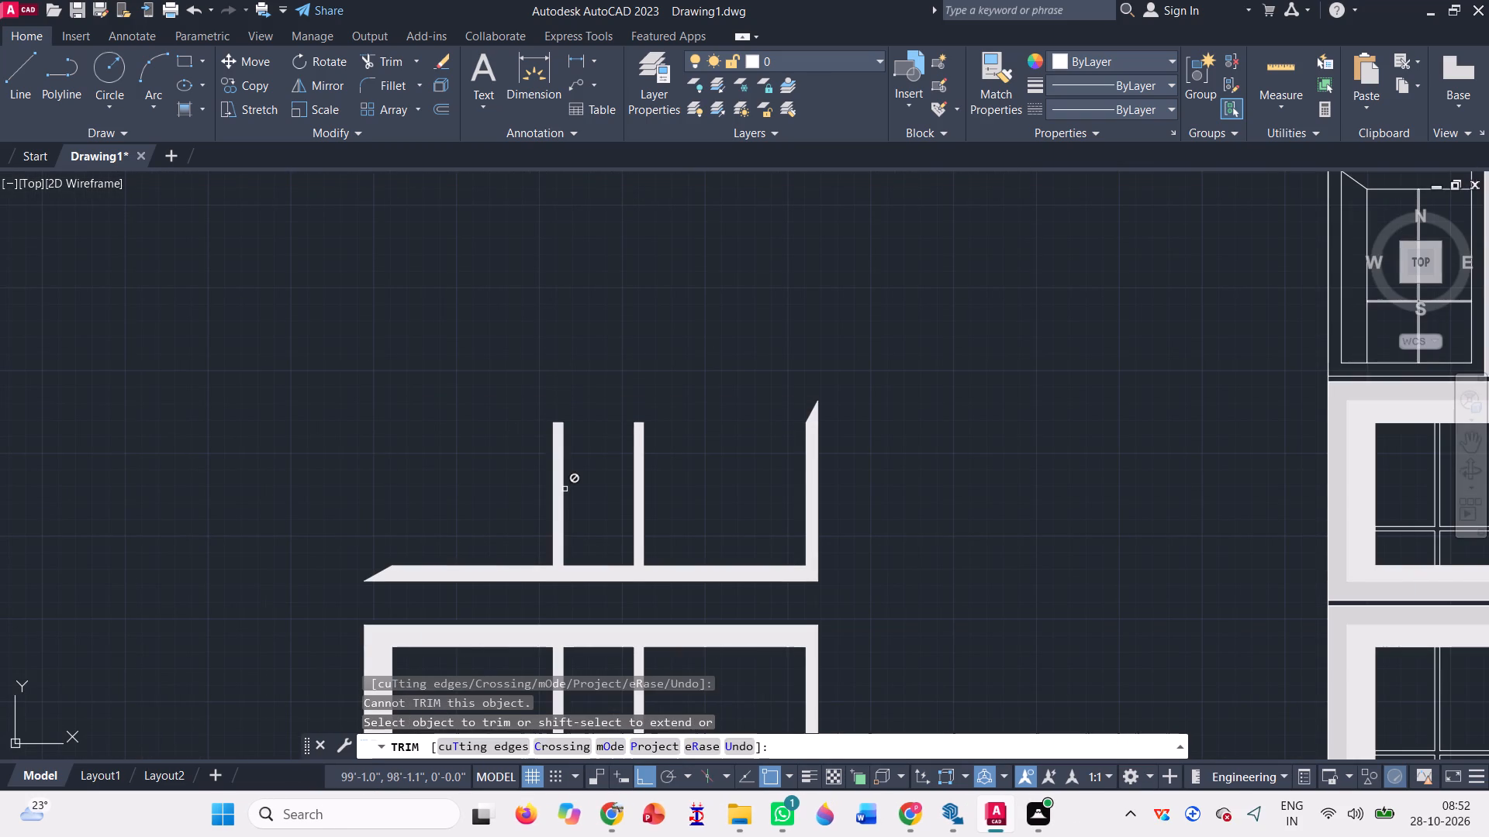
click(561, 489)
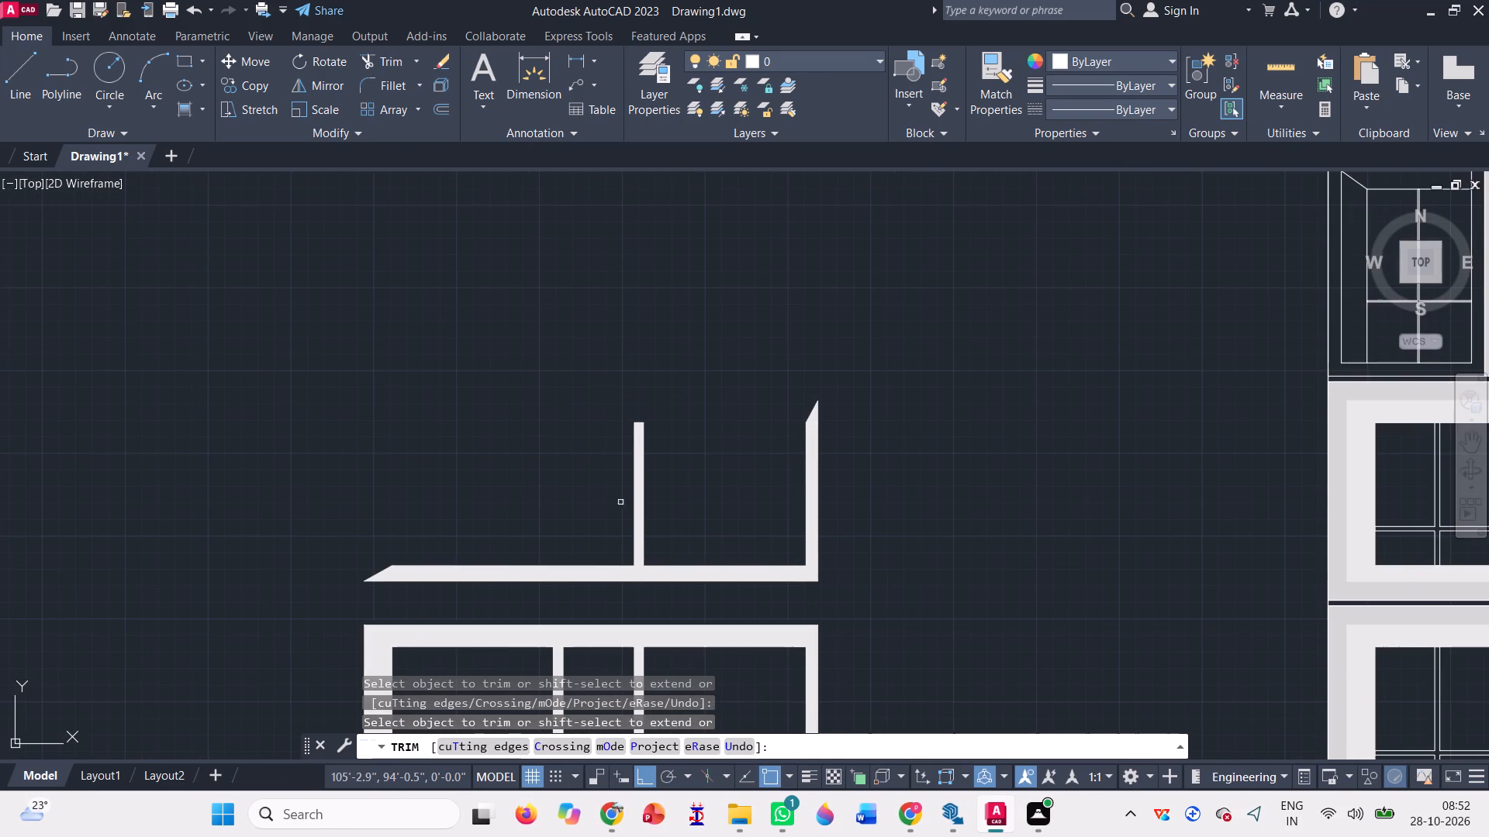
click(642, 515)
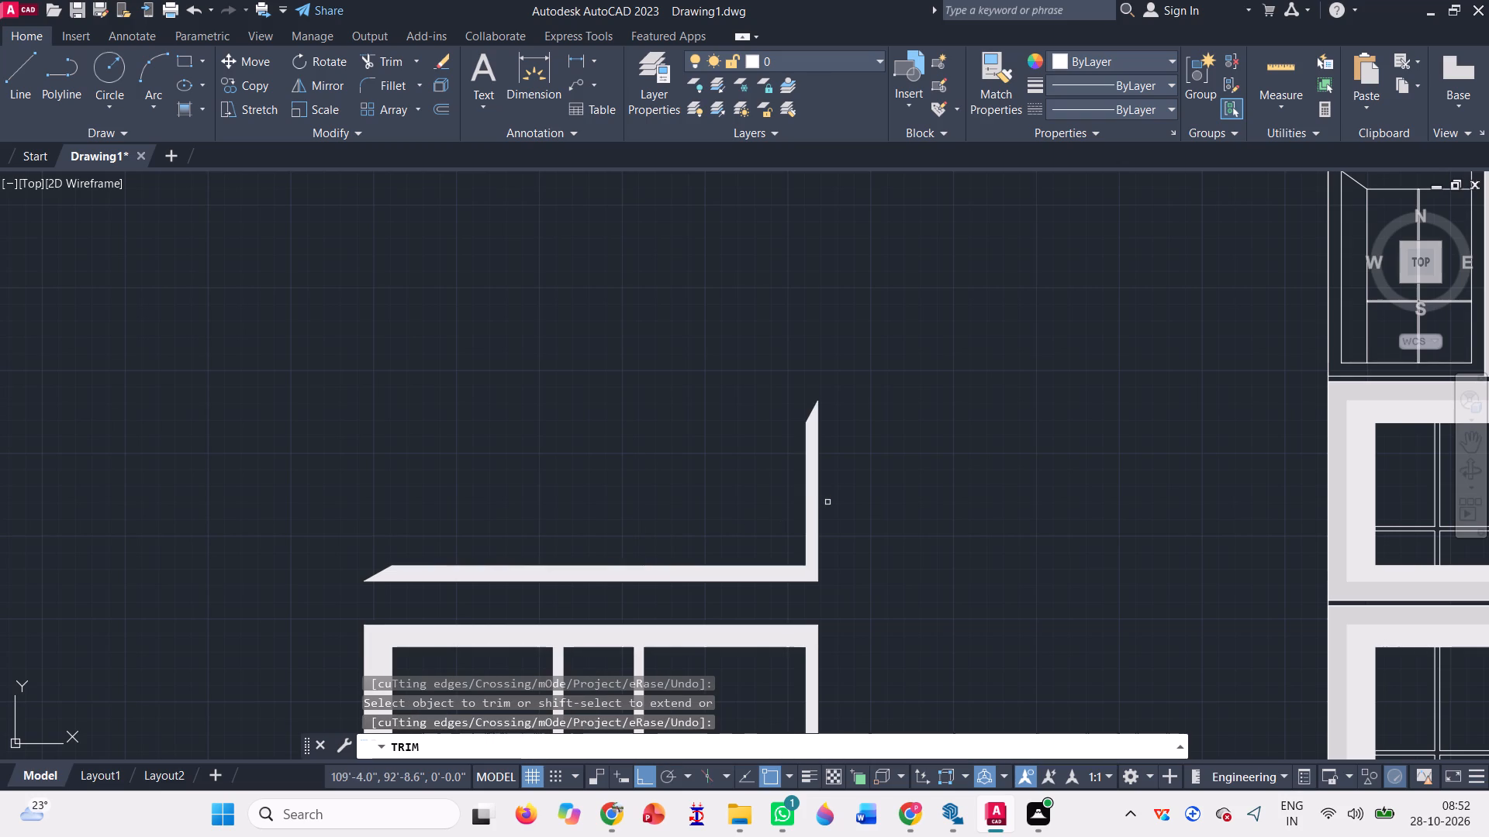
click(813, 490)
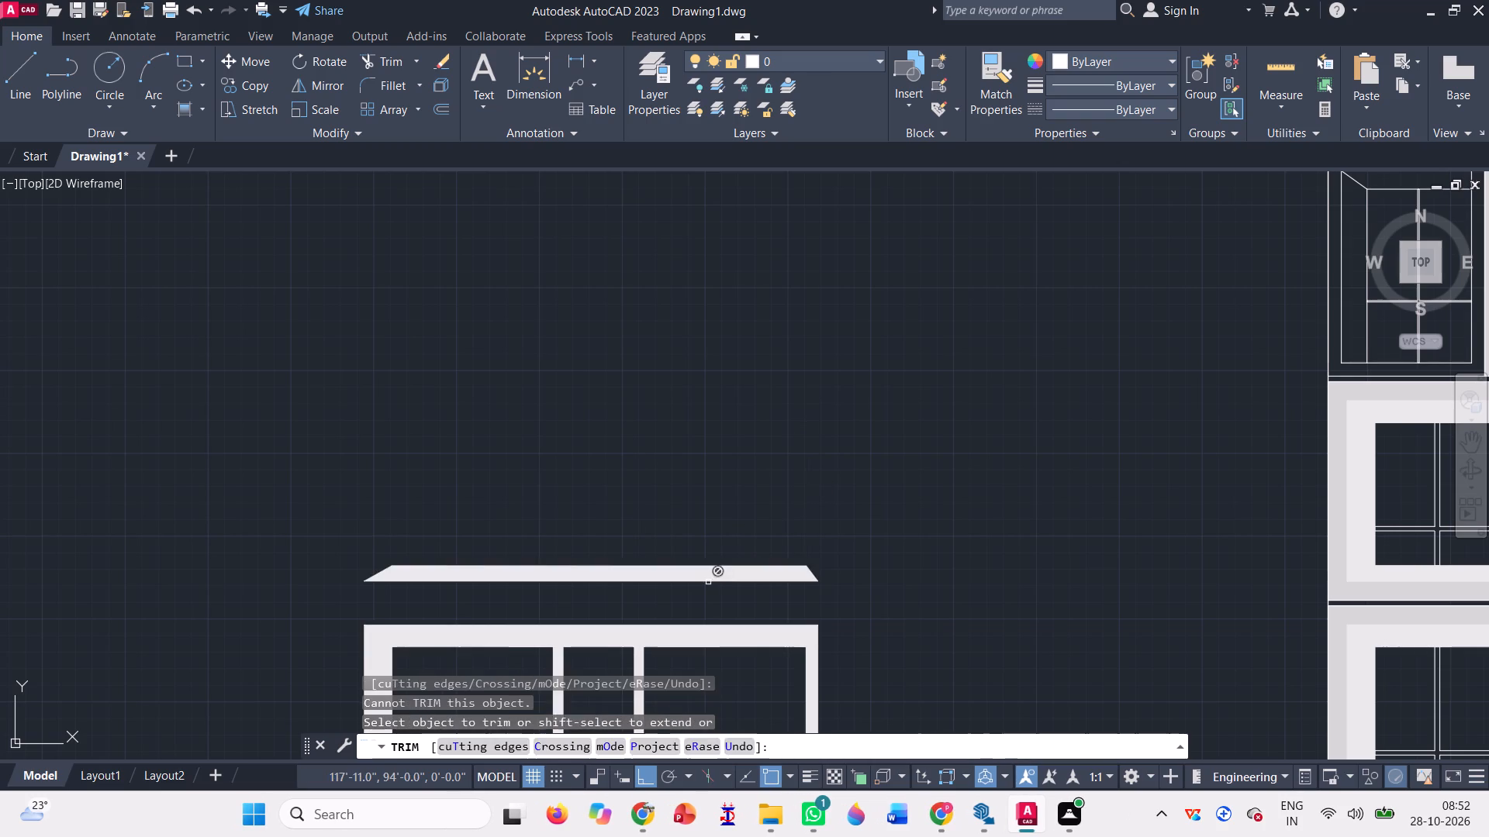
click(695, 573)
Trim away all sides and both posts of the last stray hatch frame, the lowest one beside the leftmost elevation.
scroll(553, 532, down, 2)
scroll(576, 582, up, 3)
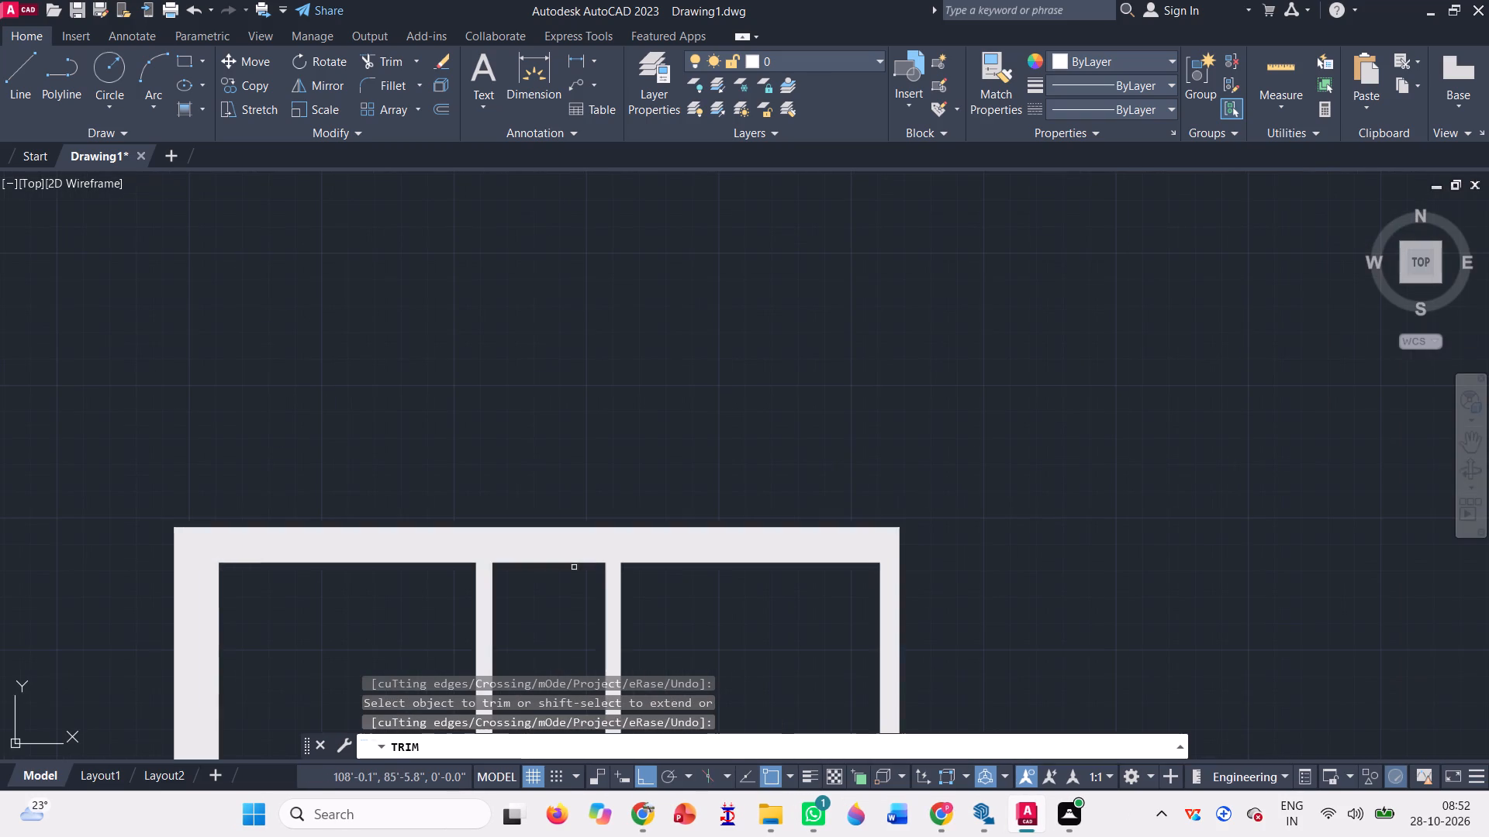
click(570, 544)
scroll(597, 508, down, 2)
click(605, 549)
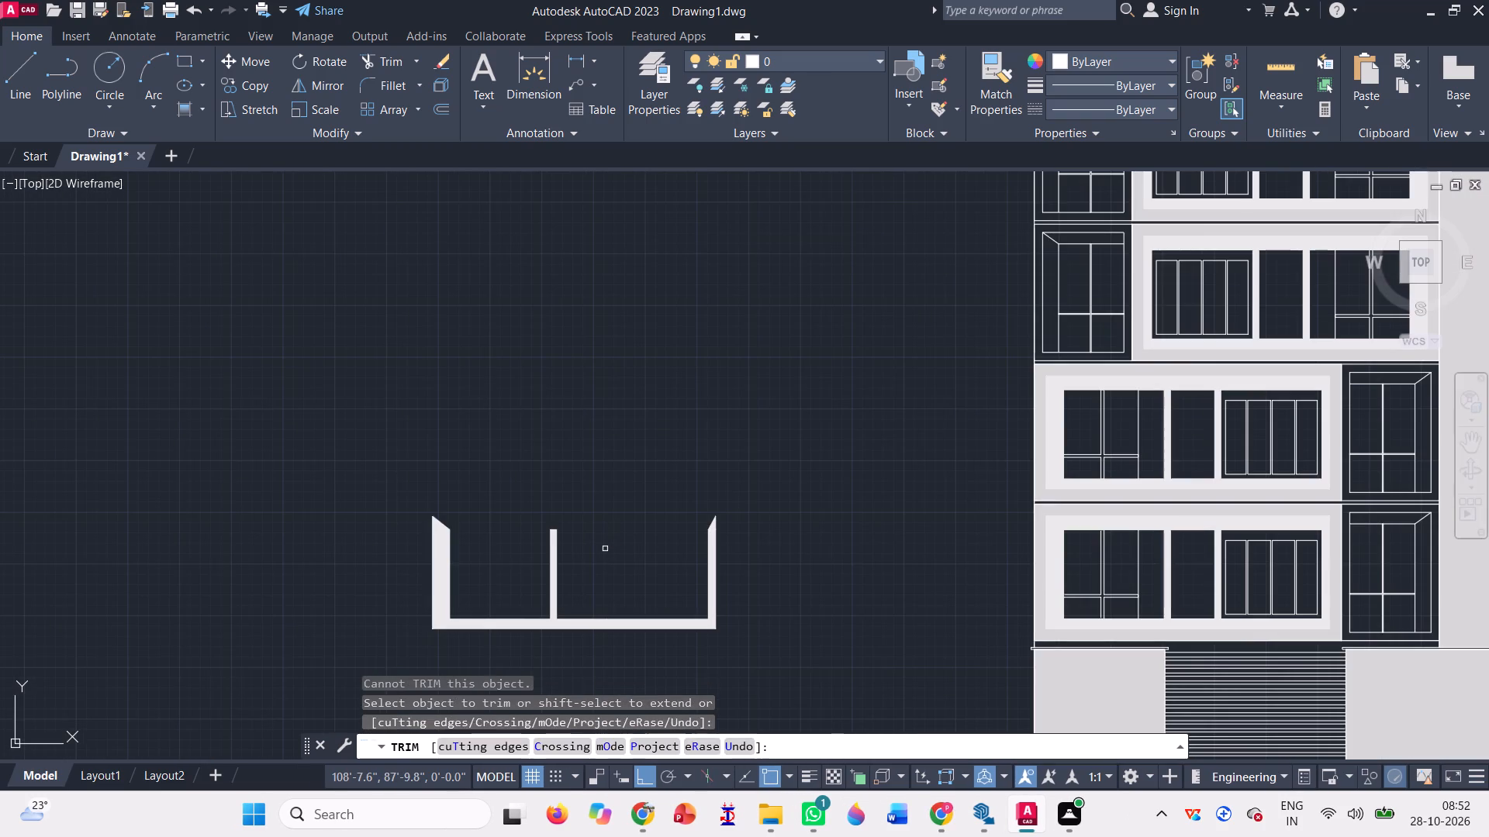
click(558, 562)
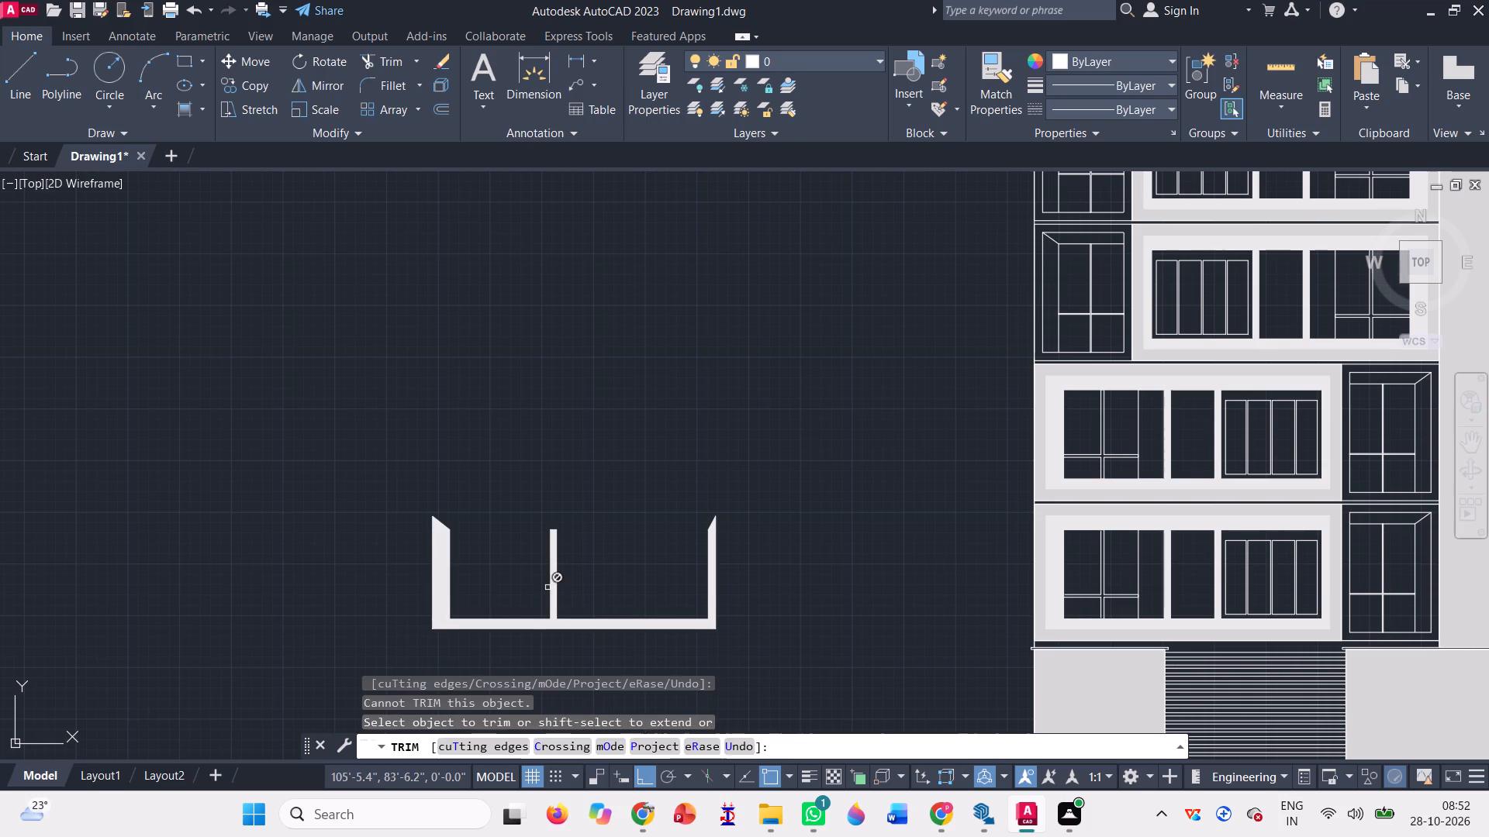
click(548, 585)
click(557, 600)
click(548, 589)
click(439, 577)
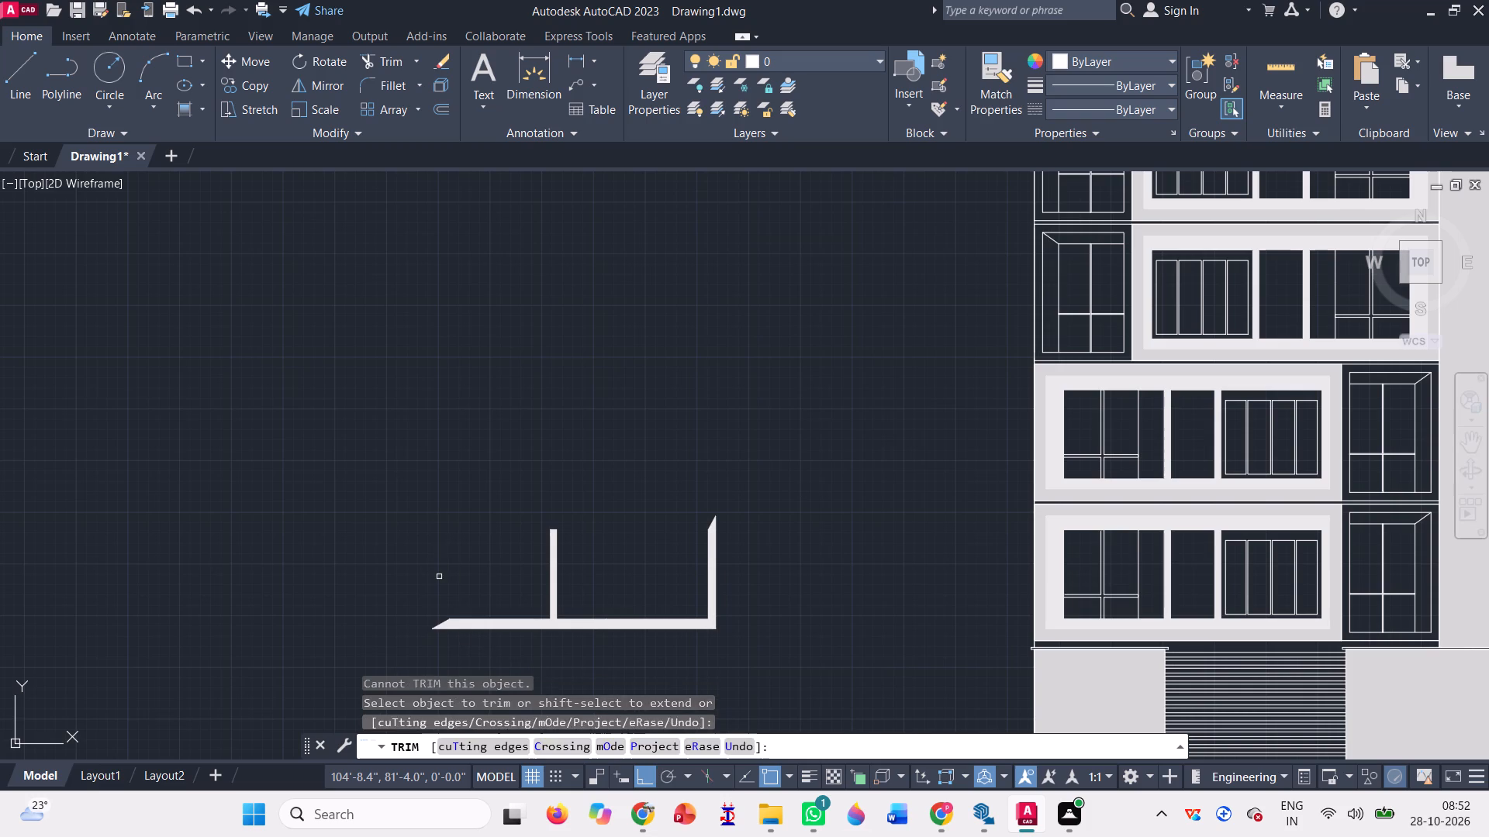
scroll(574, 612, up, 4)
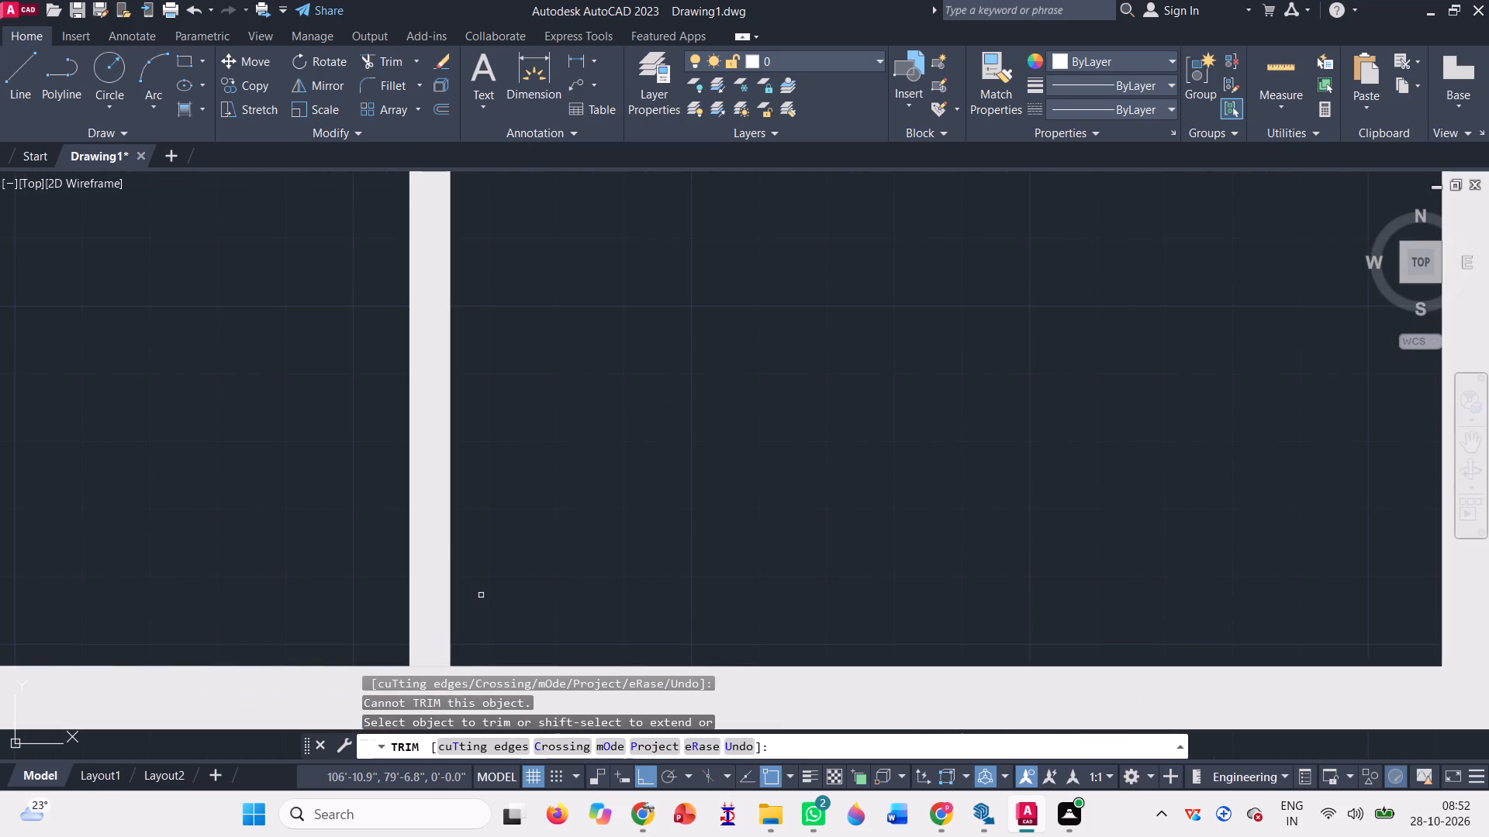
click(429, 538)
scroll(438, 547, down, 2)
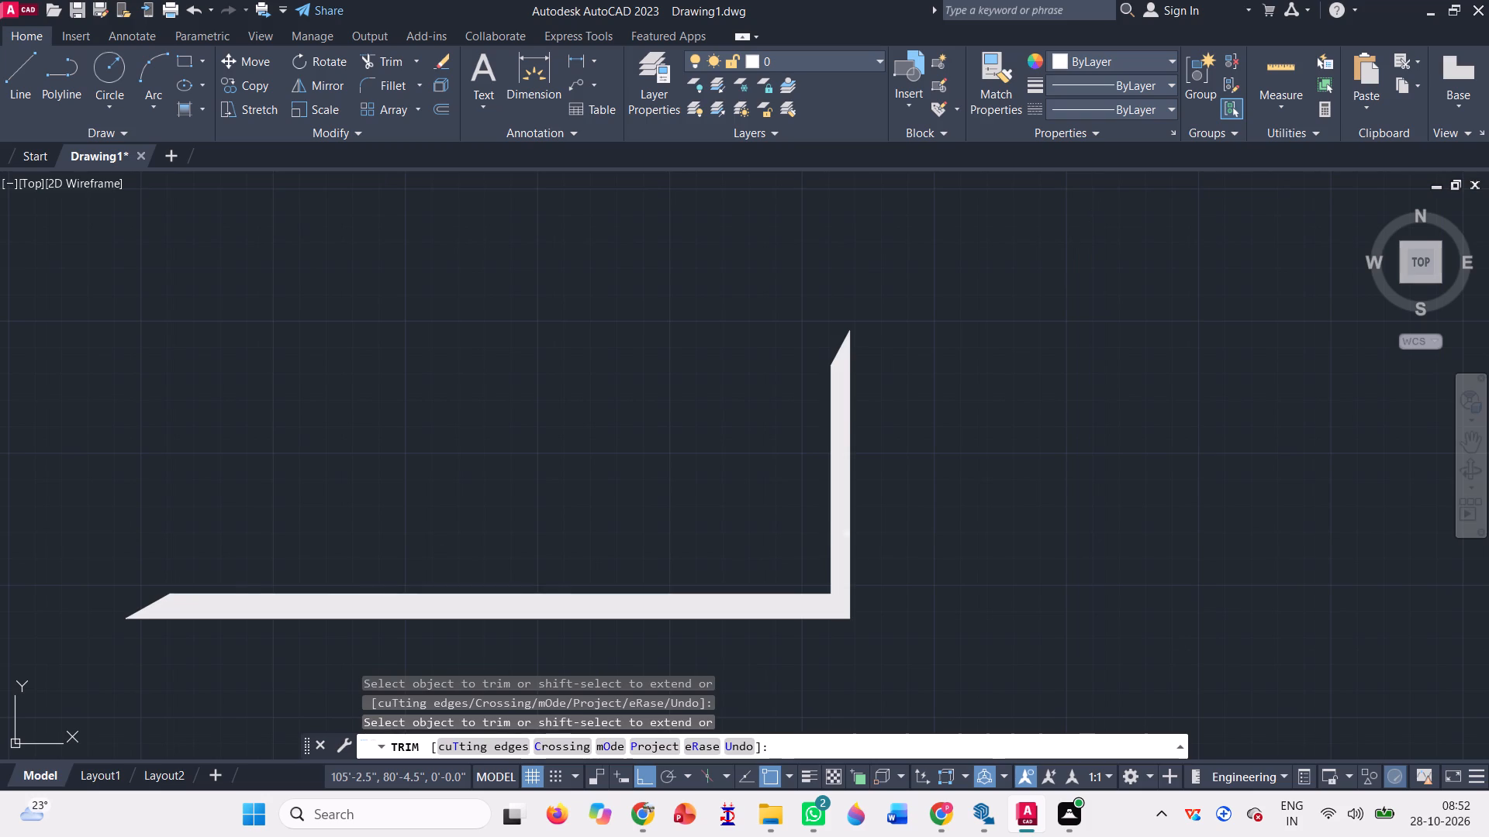
click(841, 520)
click(758, 596)
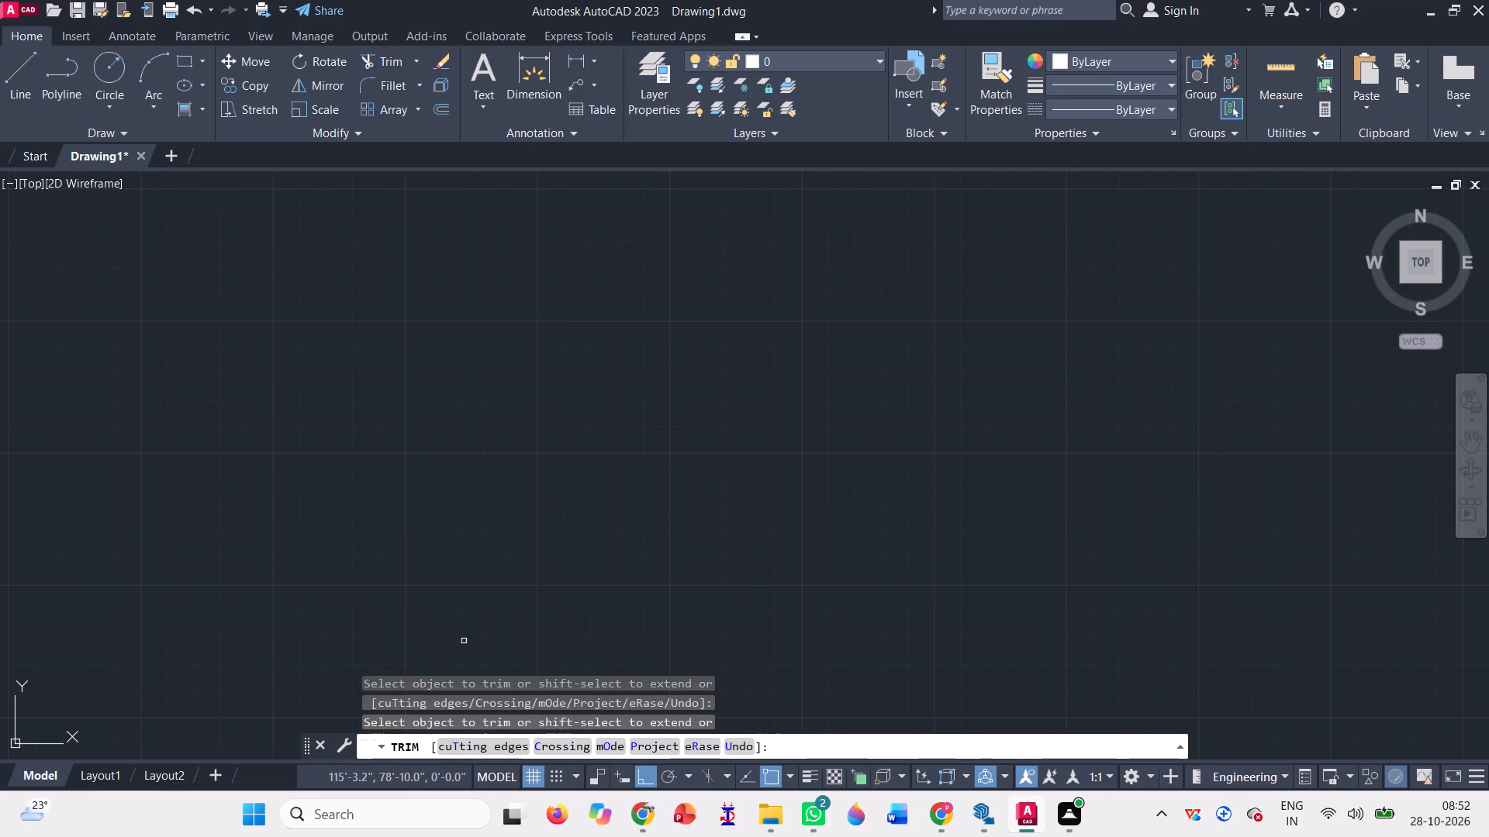
scroll(454, 631, down, 5)
scroll(805, 534, up, 4)
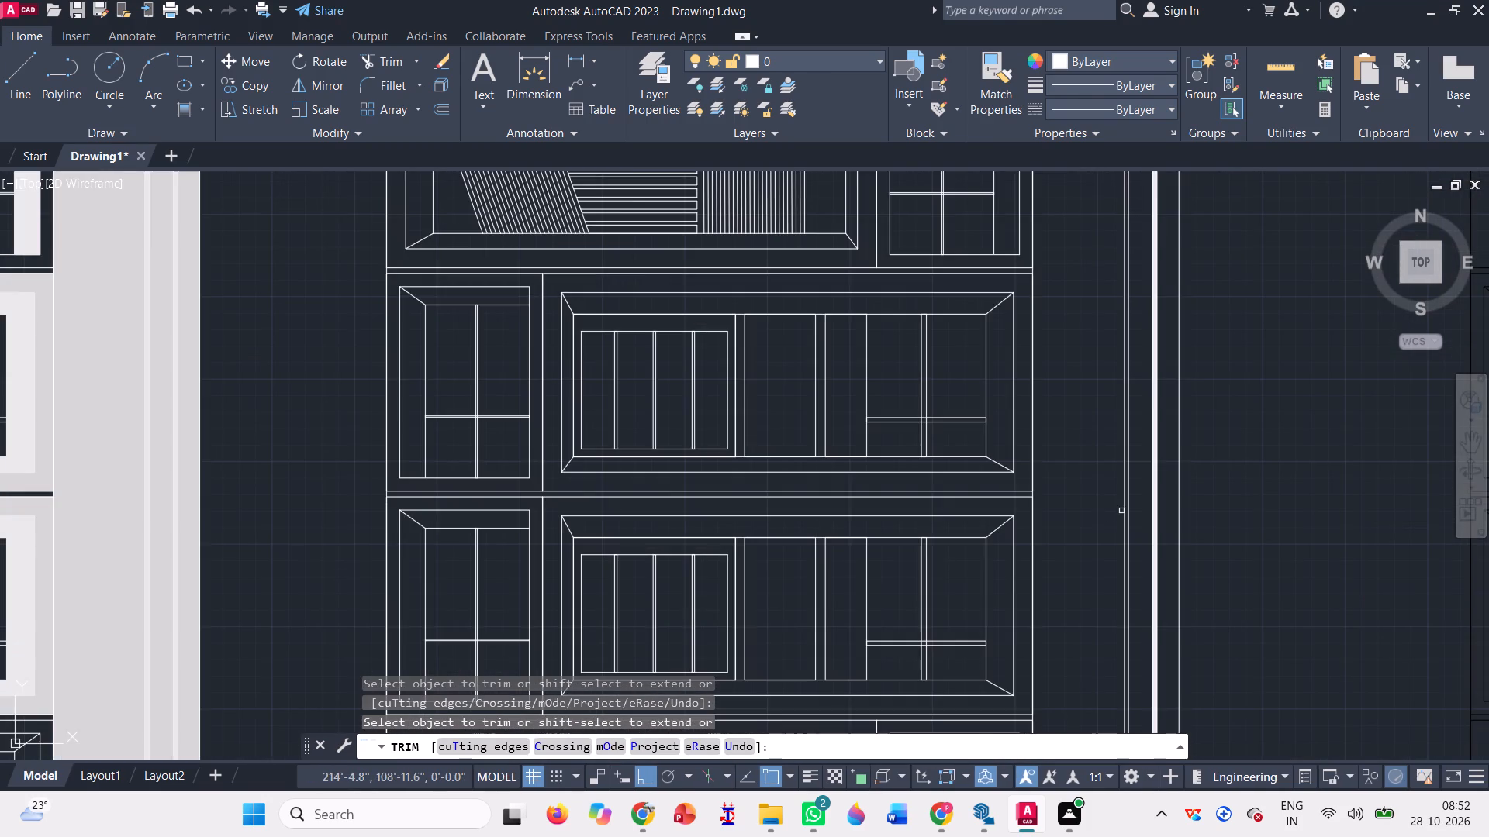
Trim away the leftover narrow vertical hatch strip on the side column of the middle elevation.
scroll(1122, 510, up, 3)
scroll(1337, 492, up, 4)
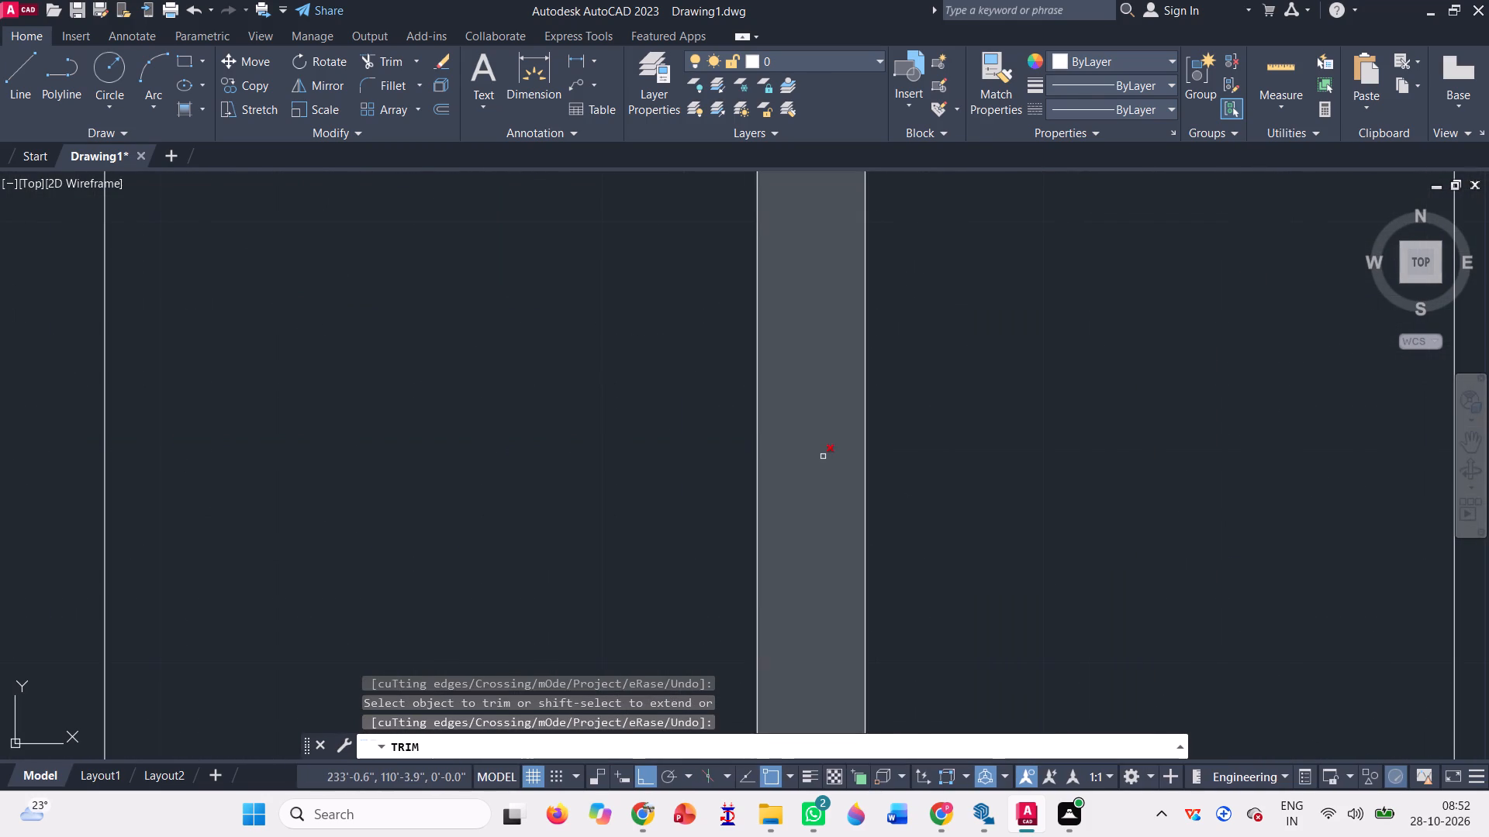
click(823, 454)
scroll(821, 534, down, 9)
scroll(979, 431, down, 1)
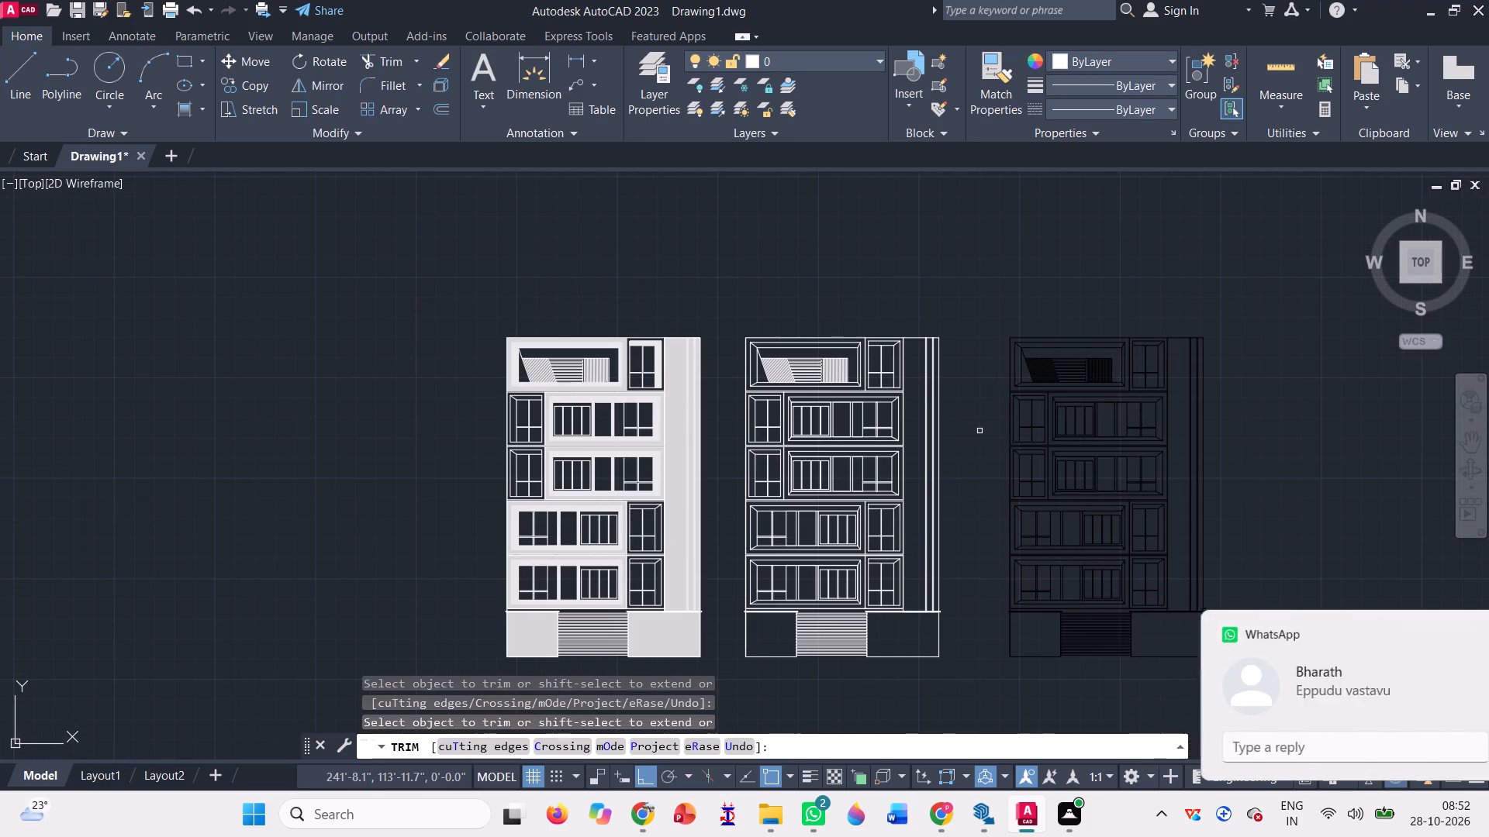
key(Escape)
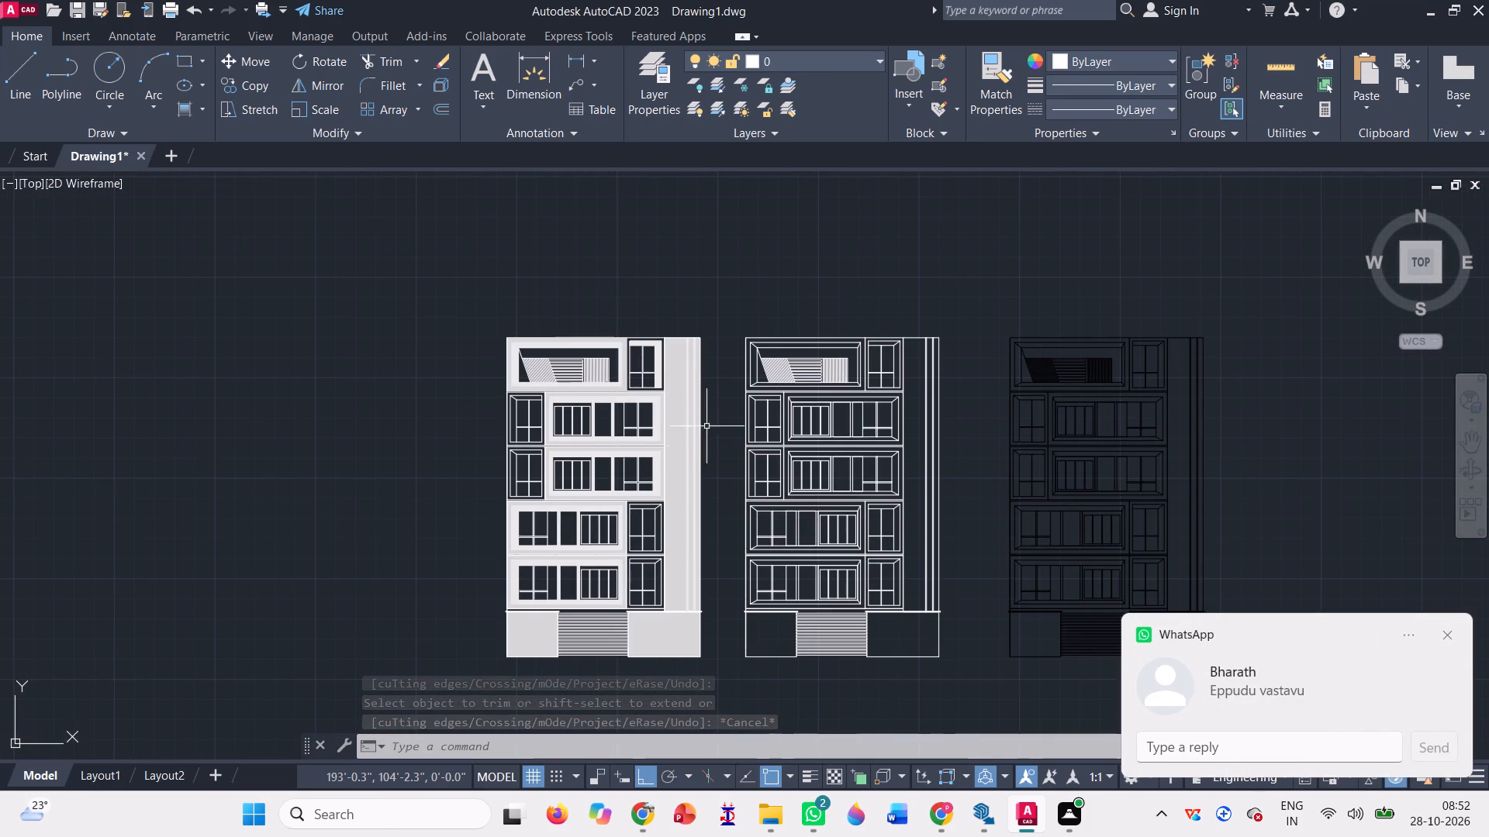
Start a new hatch for the leftmost elevation using the Solid pattern.
scroll(525, 325, up, 1)
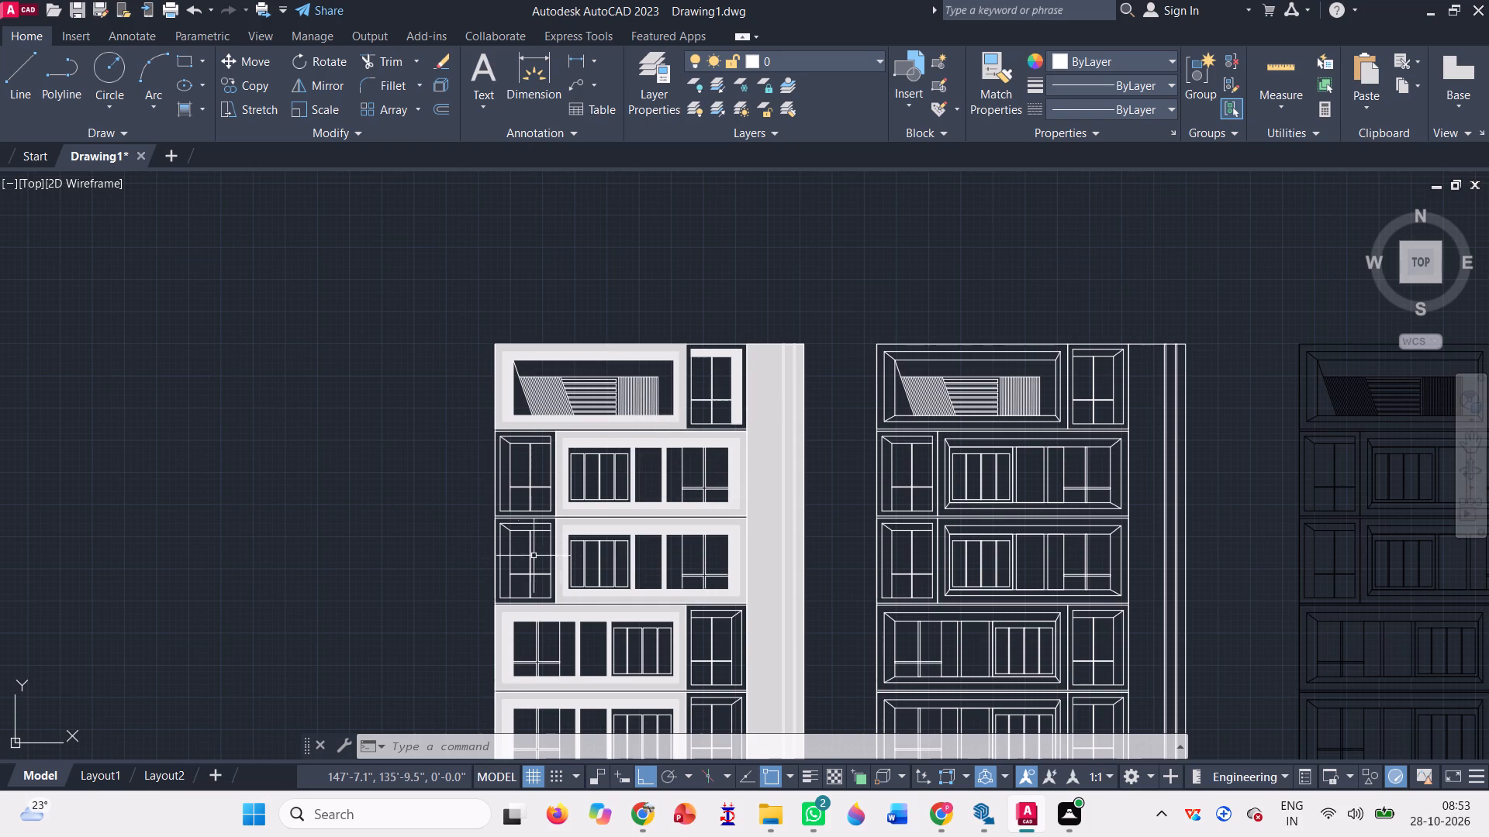
scroll(529, 363, up, 1)
scroll(616, 383, up, 1)
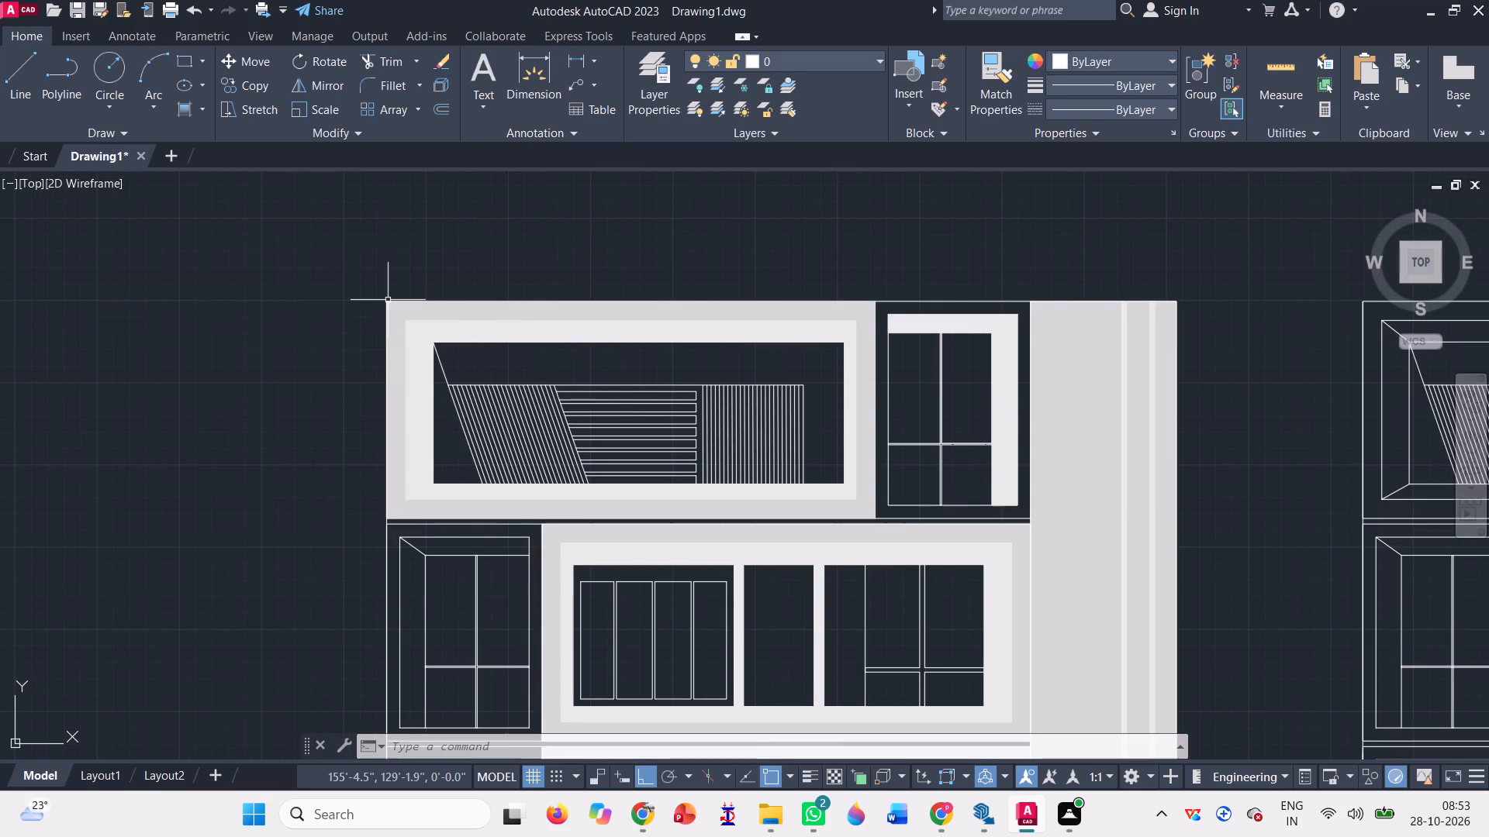
click(188, 114)
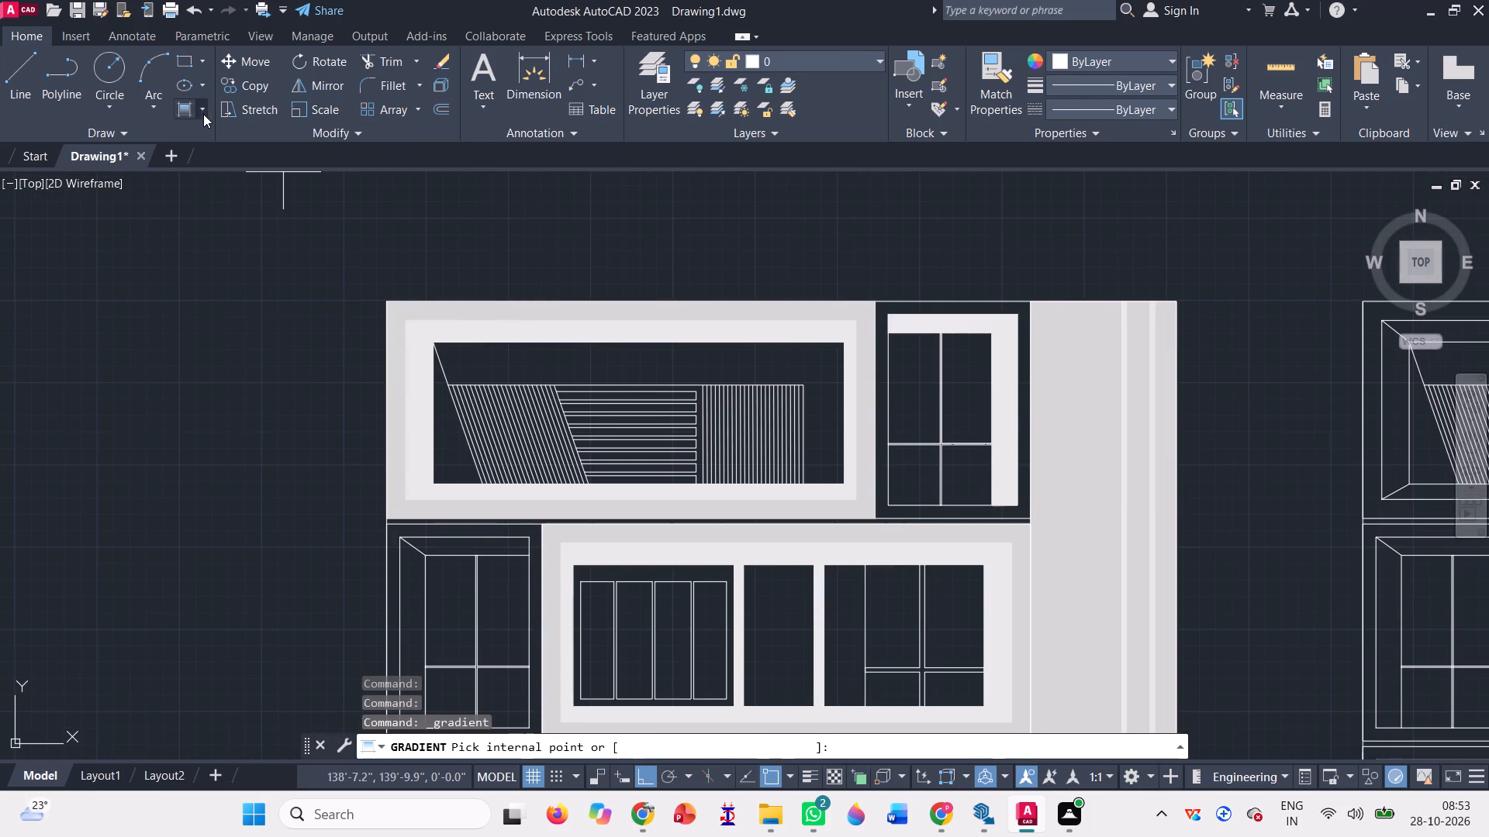
scroll(206, 72, up, 13)
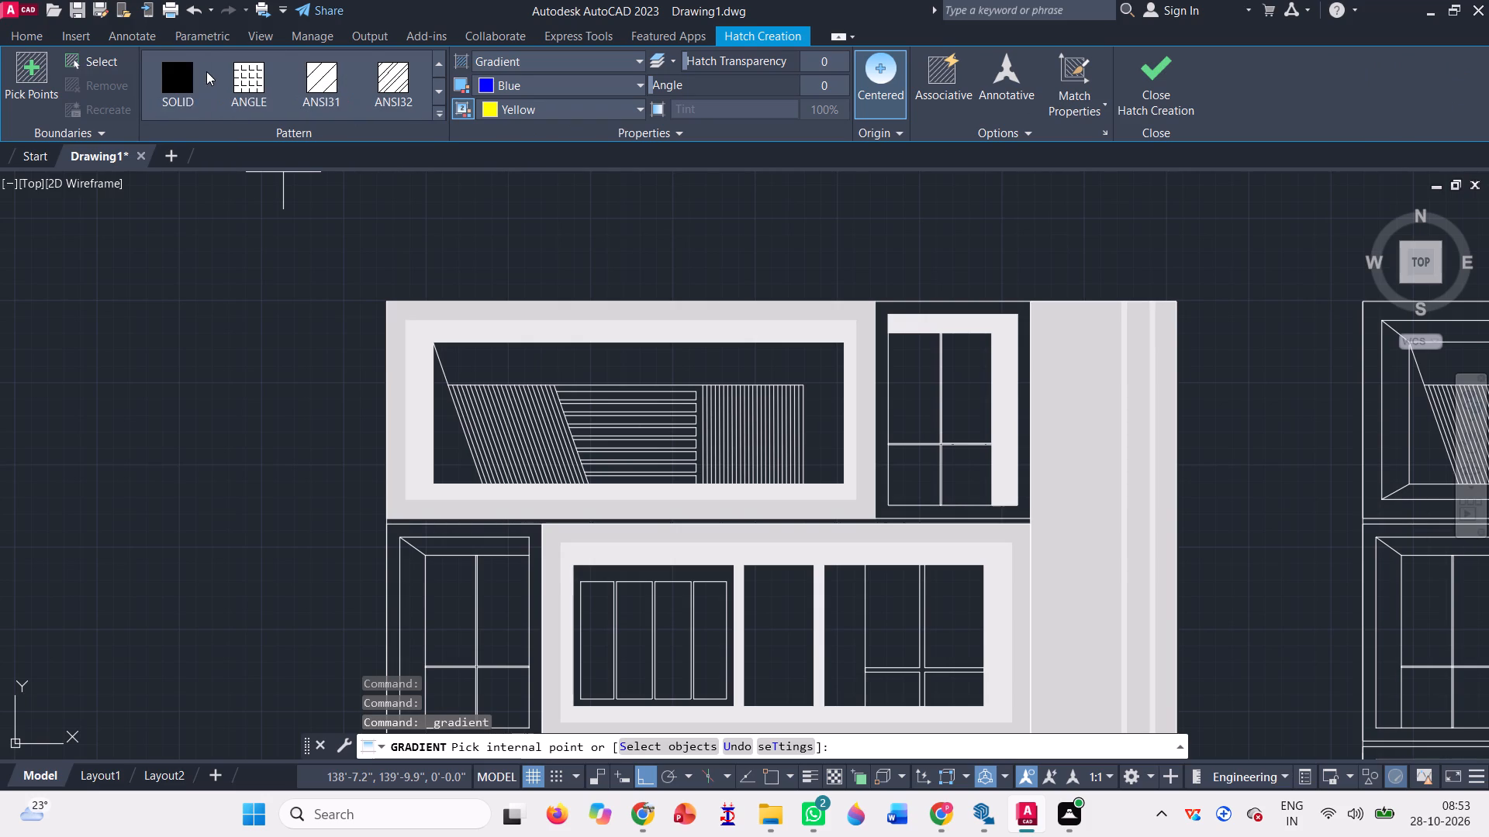
scroll(206, 71, up, 4)
click(177, 71)
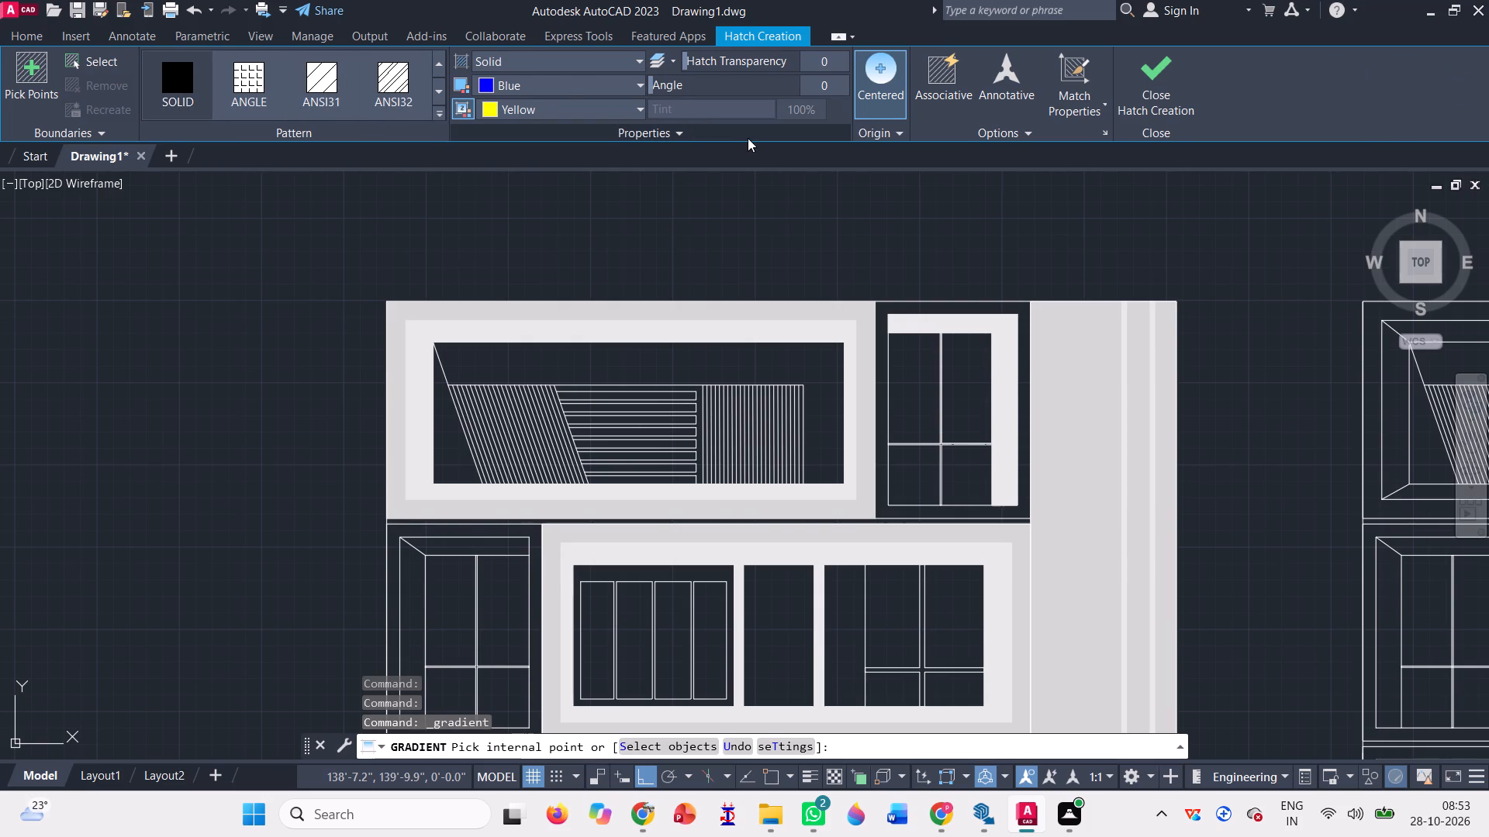
Look through the DIC Color Guide color book for a hatch colour, leaving without picking one.
click(561, 83)
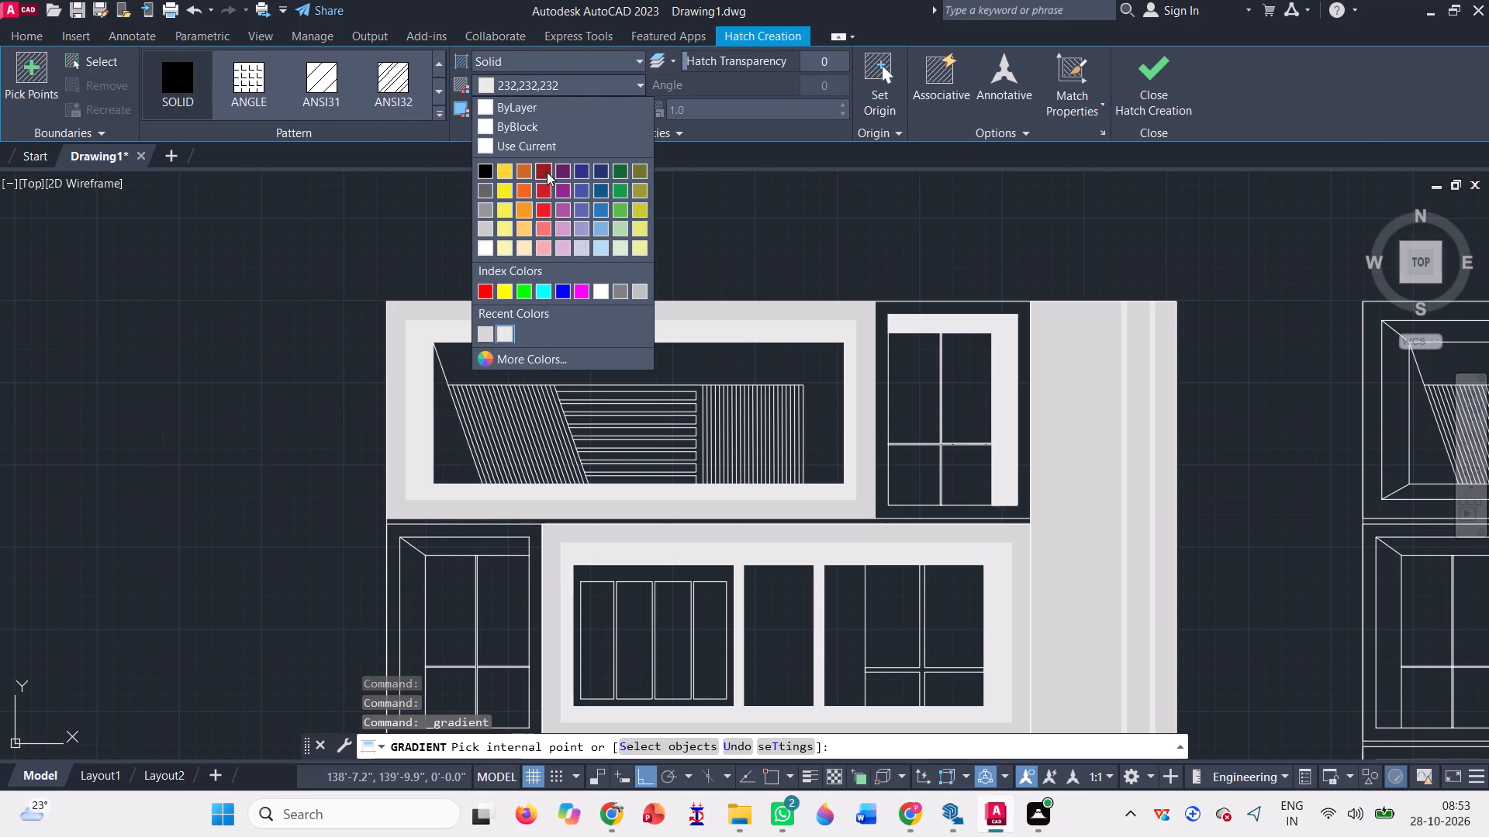
click(513, 362)
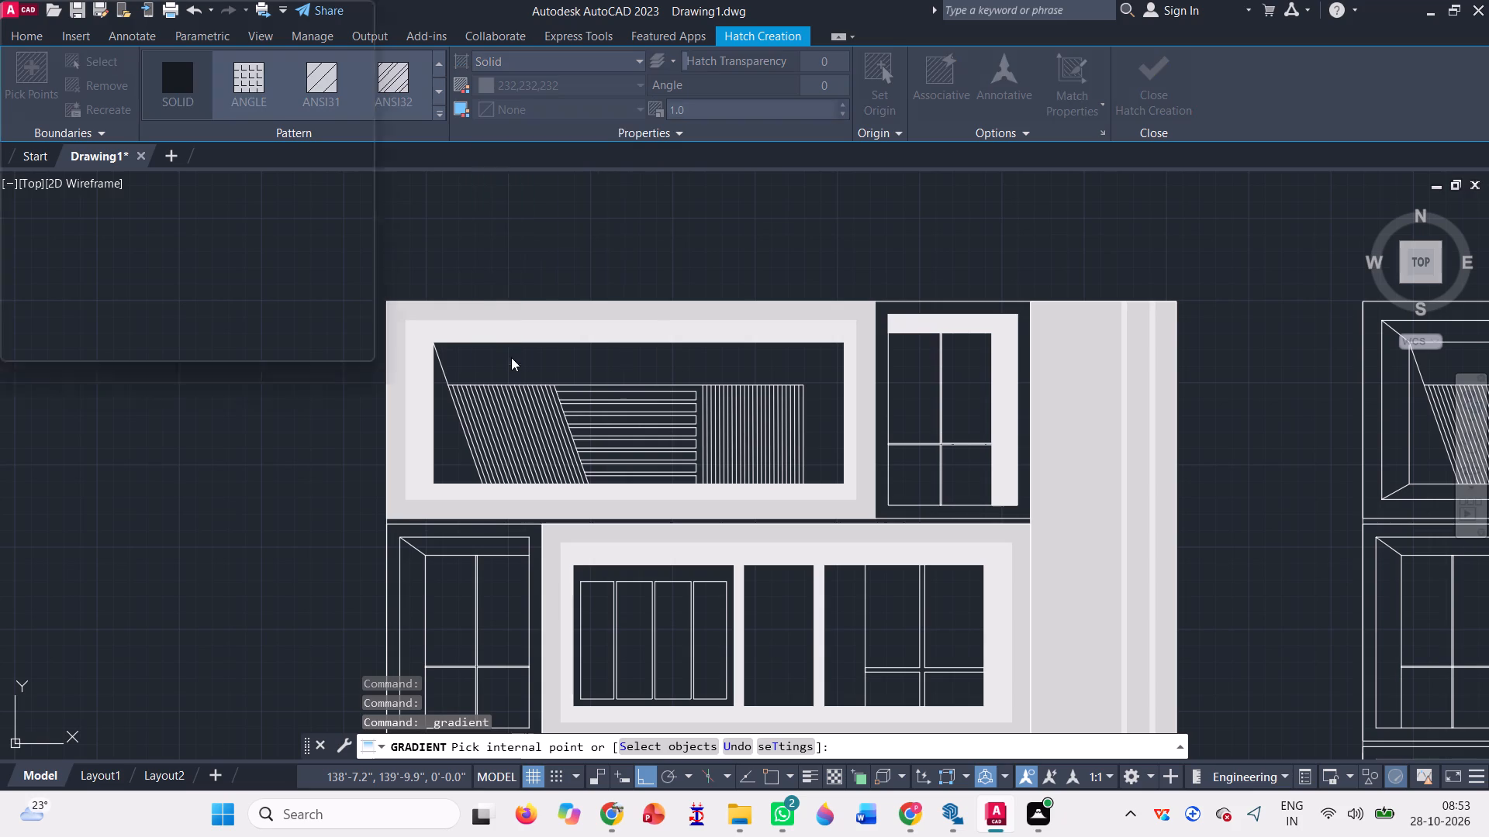
click(822, 252)
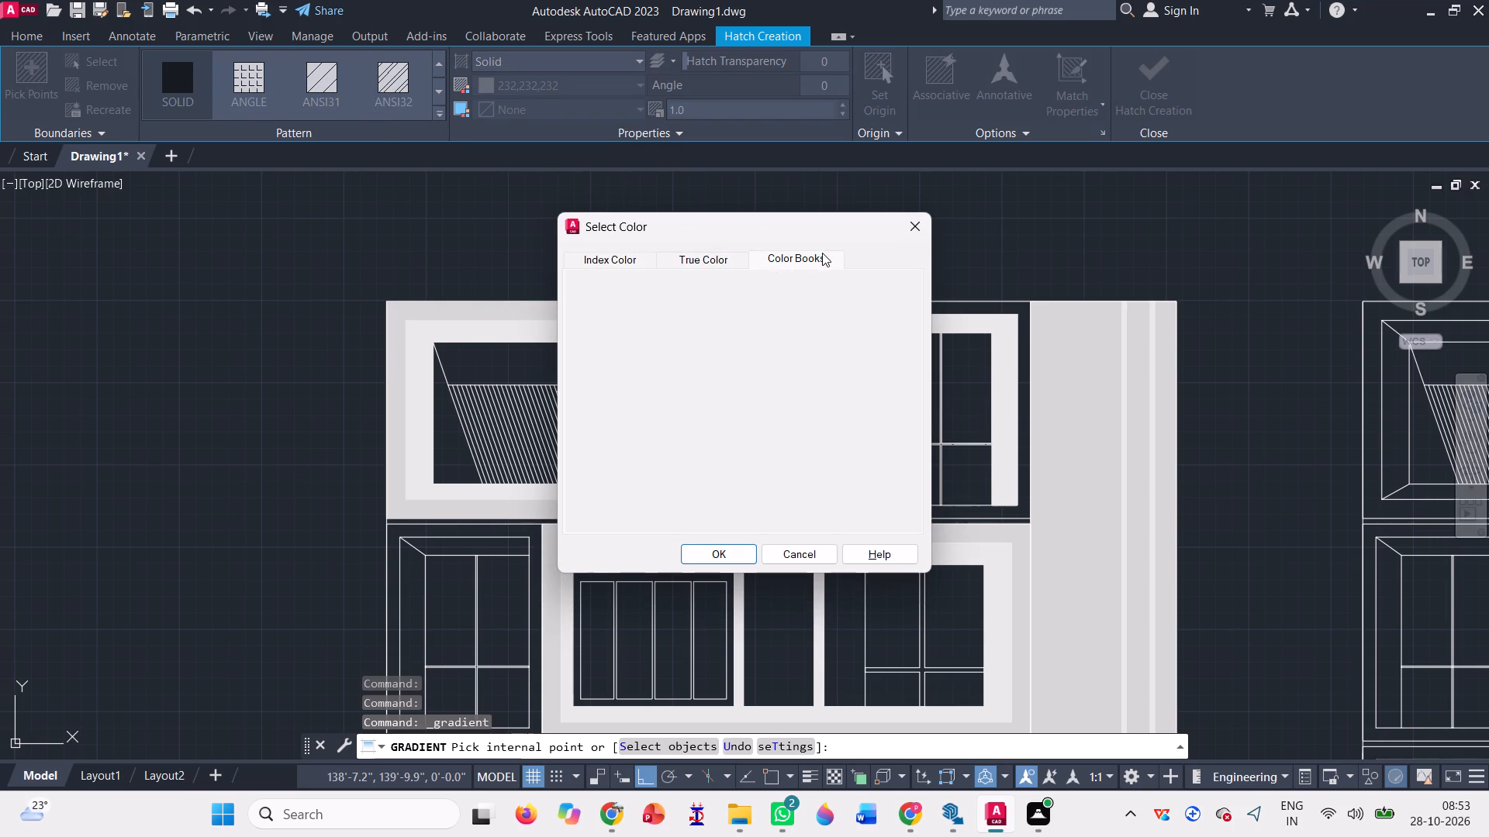
scroll(717, 404, down, 1)
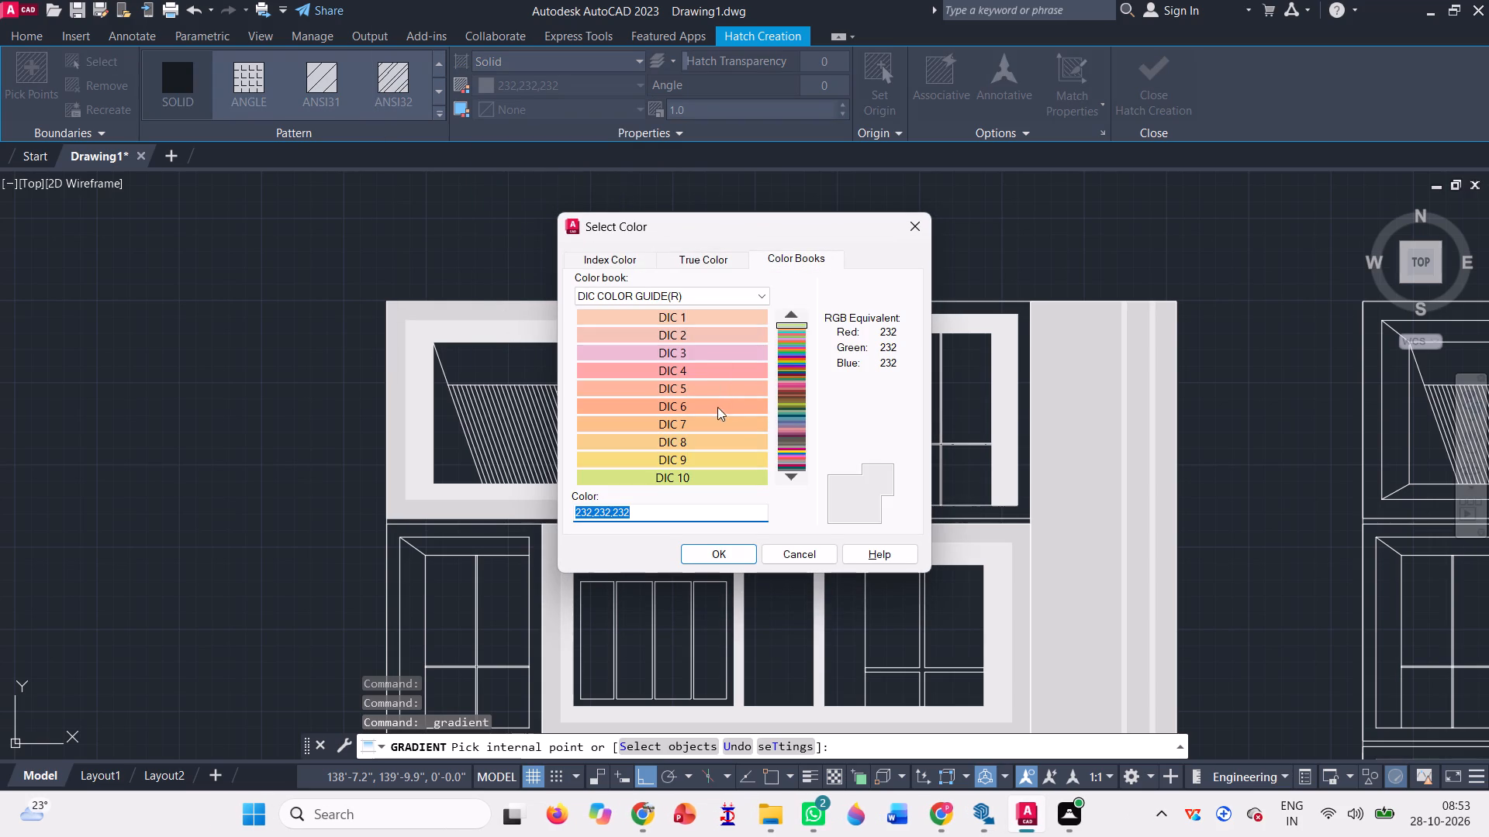
click(776, 480)
click(776, 481)
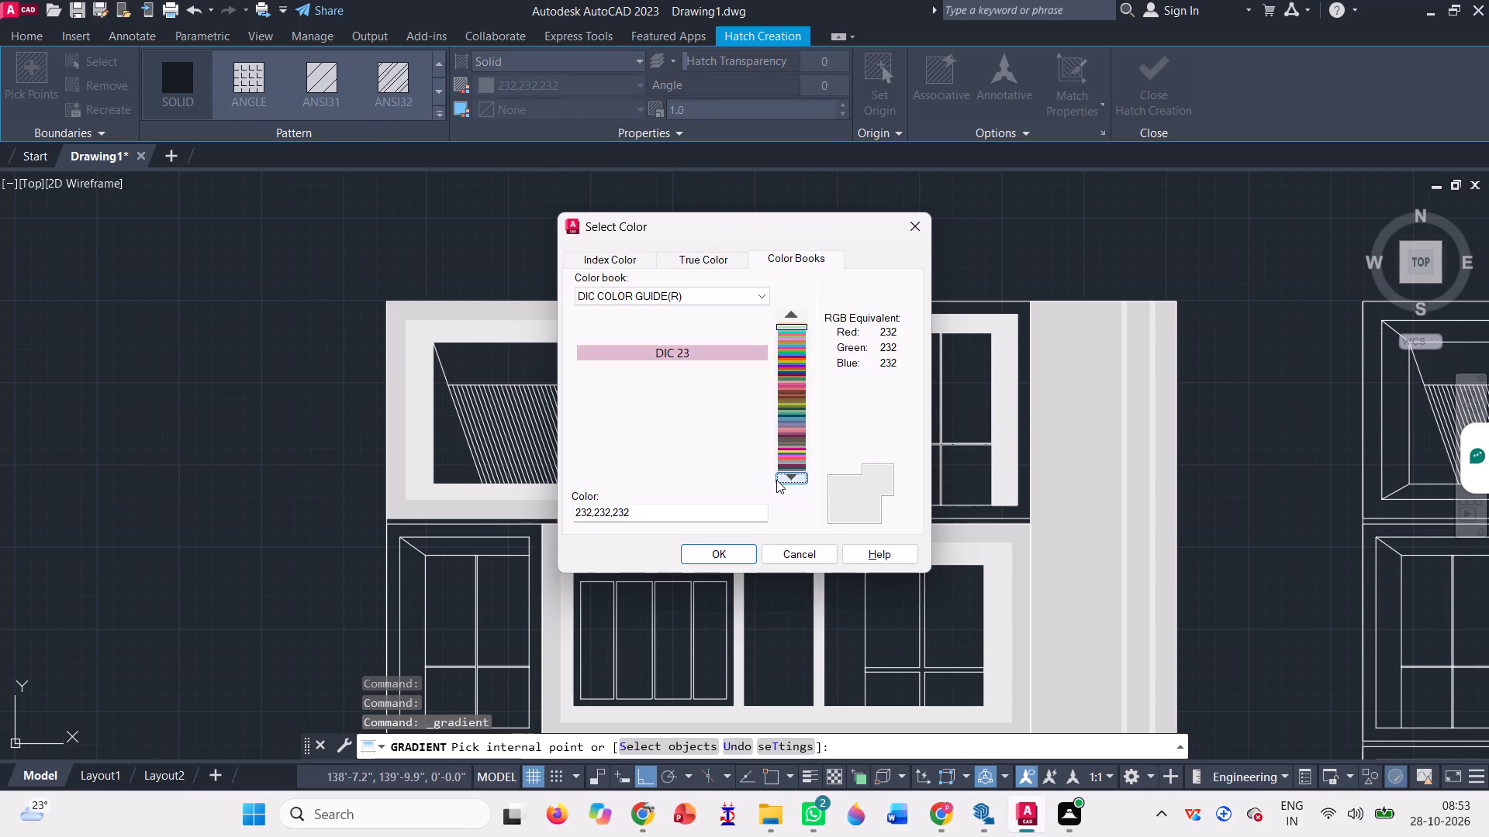
click(776, 480)
click(776, 480)
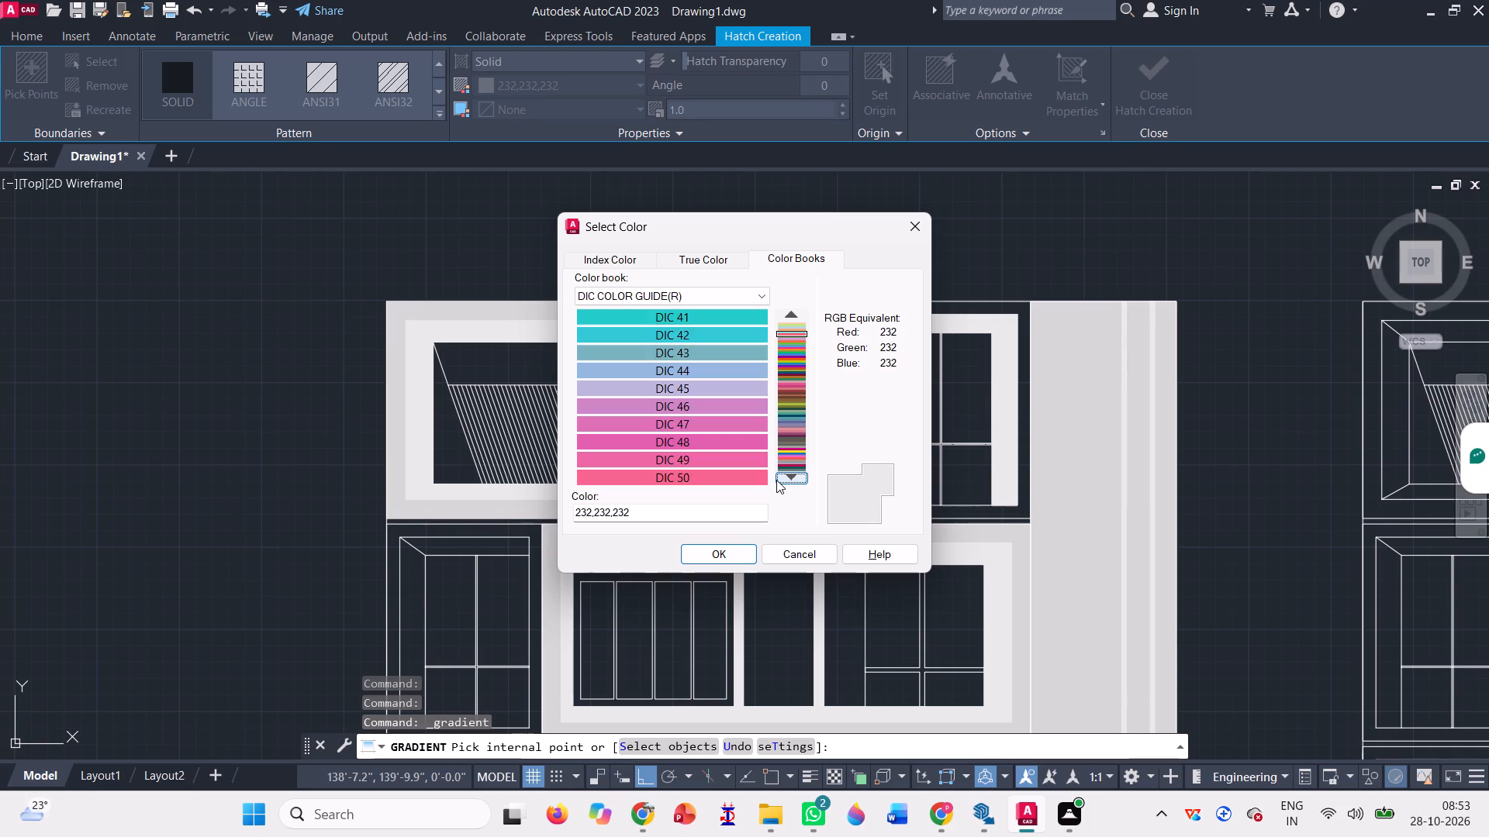
click(776, 480)
click(776, 480)
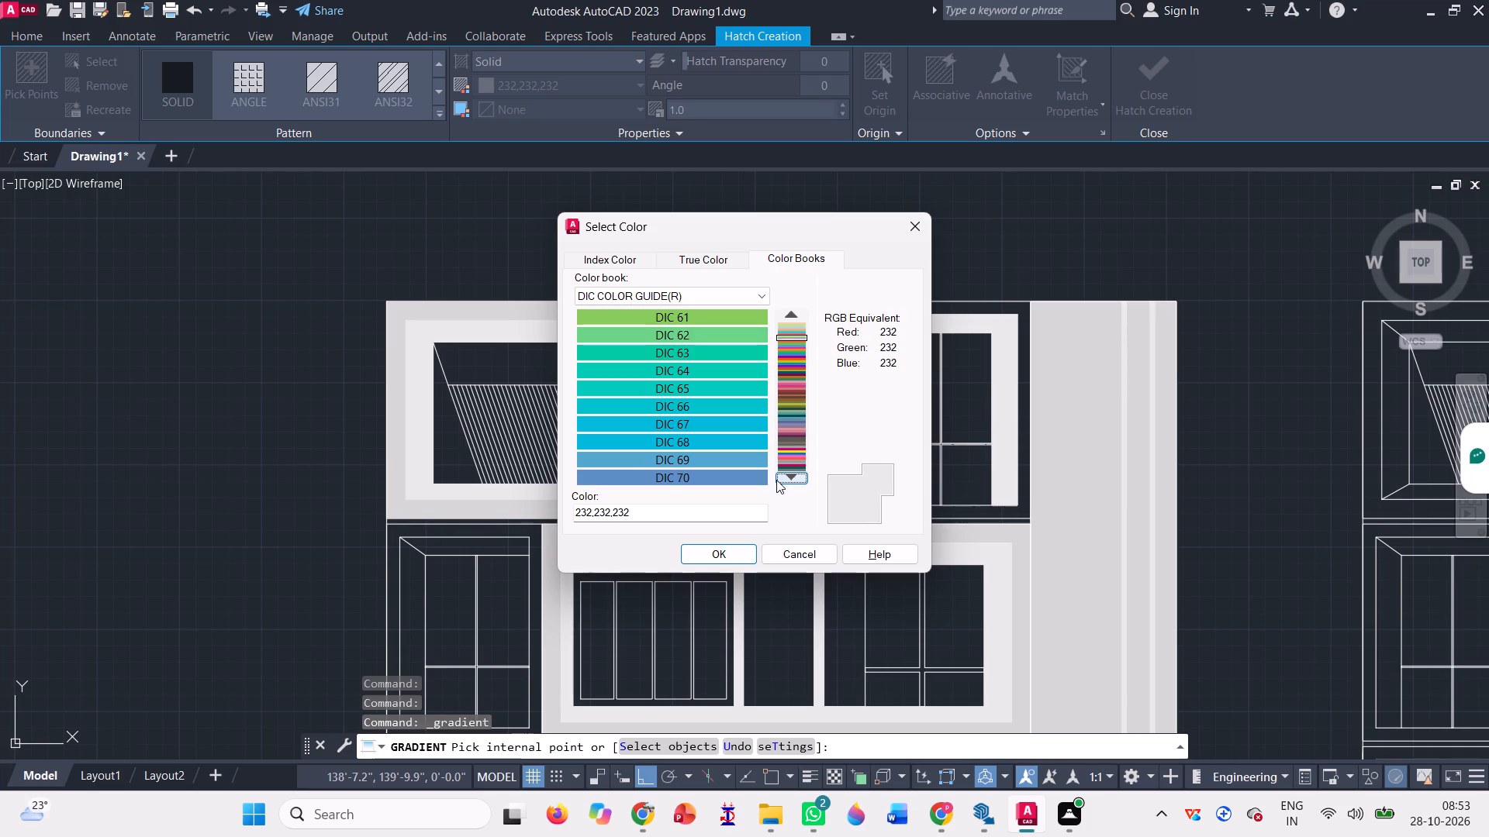
click(776, 480)
click(776, 480)
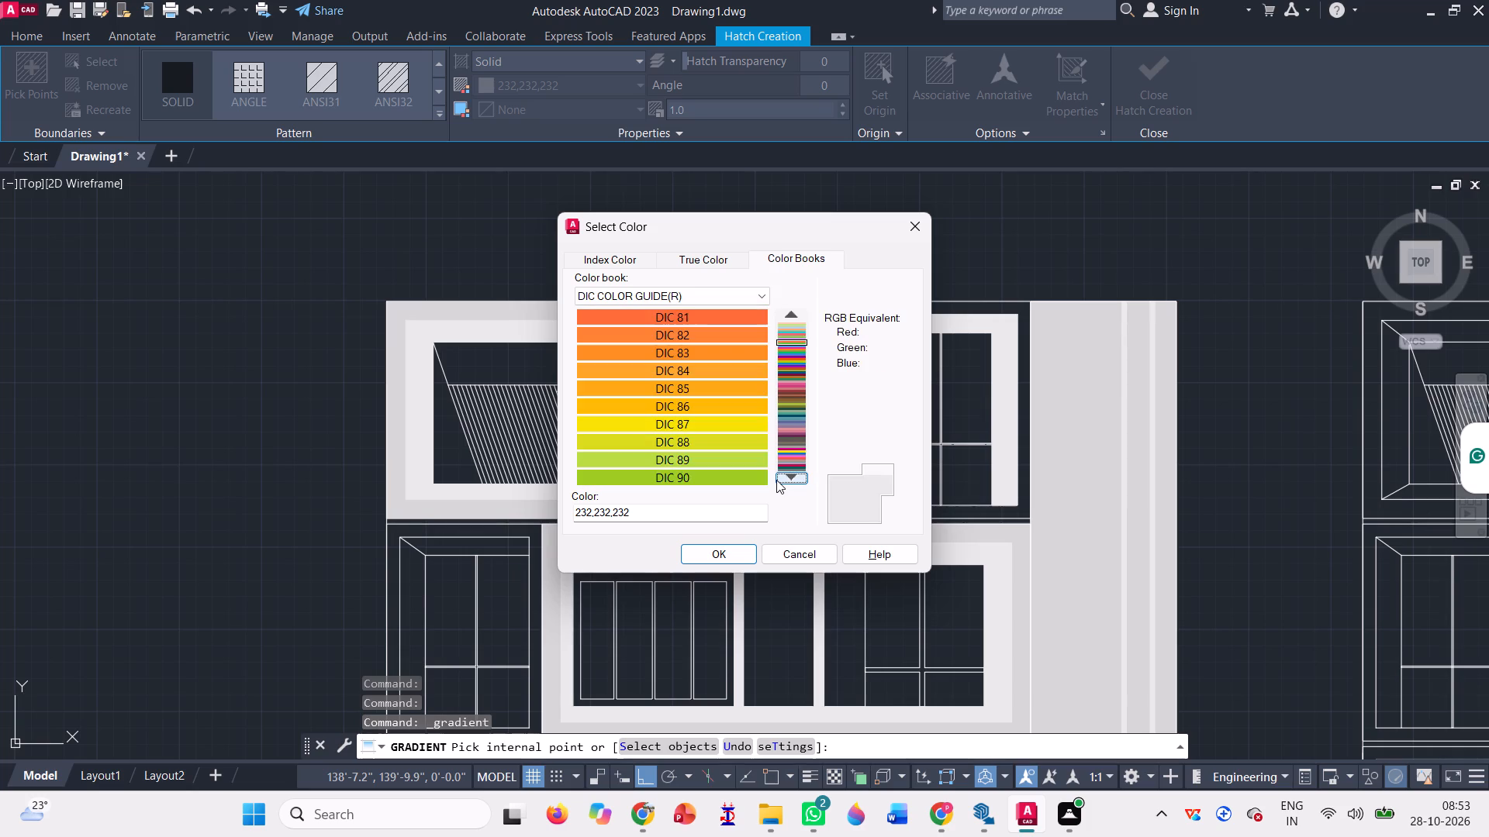
click(776, 480)
click(926, 232)
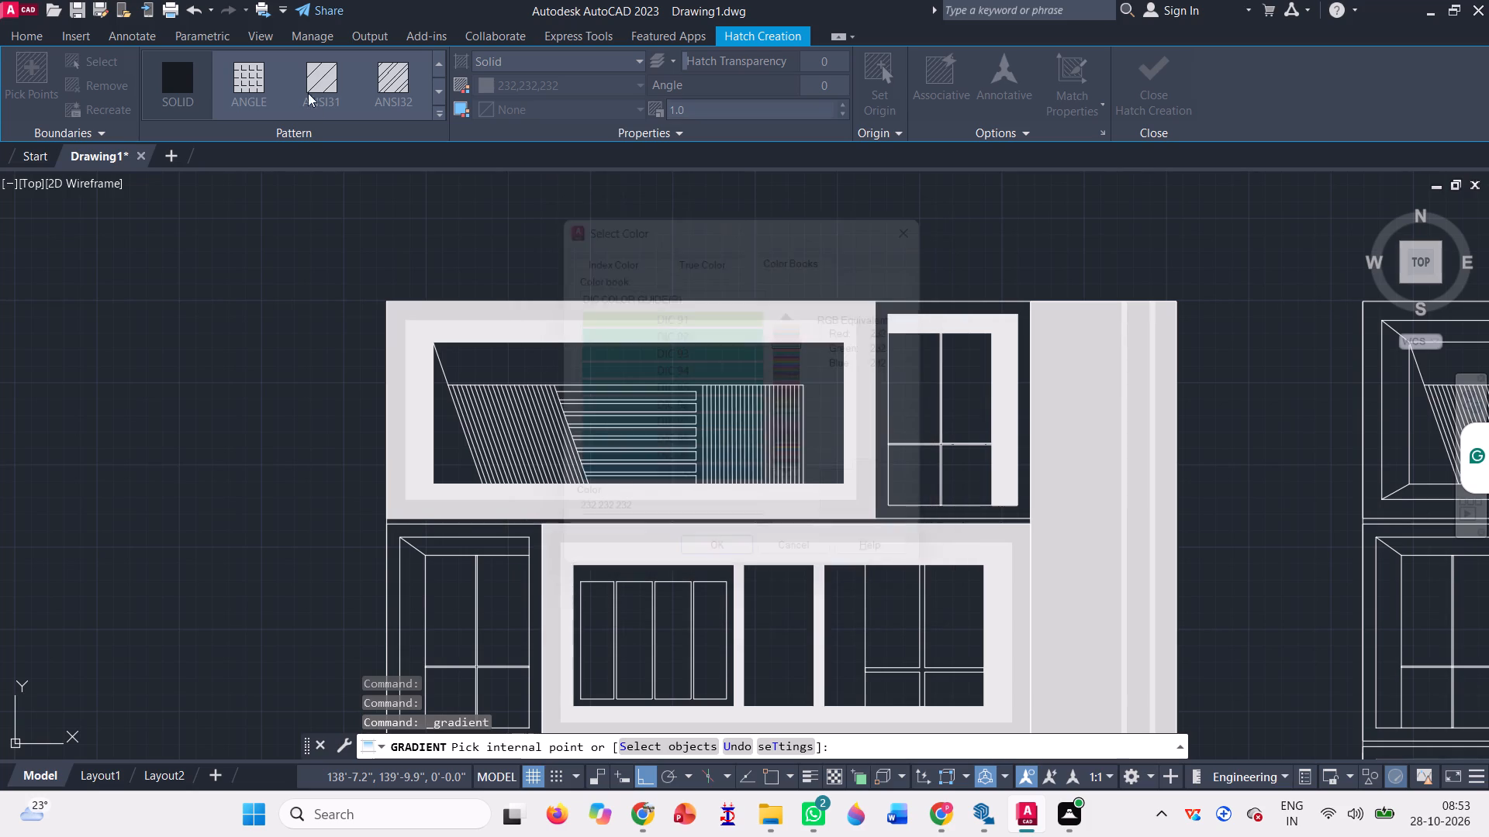
Hatch the border and the top and left reveals of the leftmost elevation's upper left window bay in solid colour 99,100,102.
scroll(305, 87, up, 2)
click(161, 80)
click(522, 82)
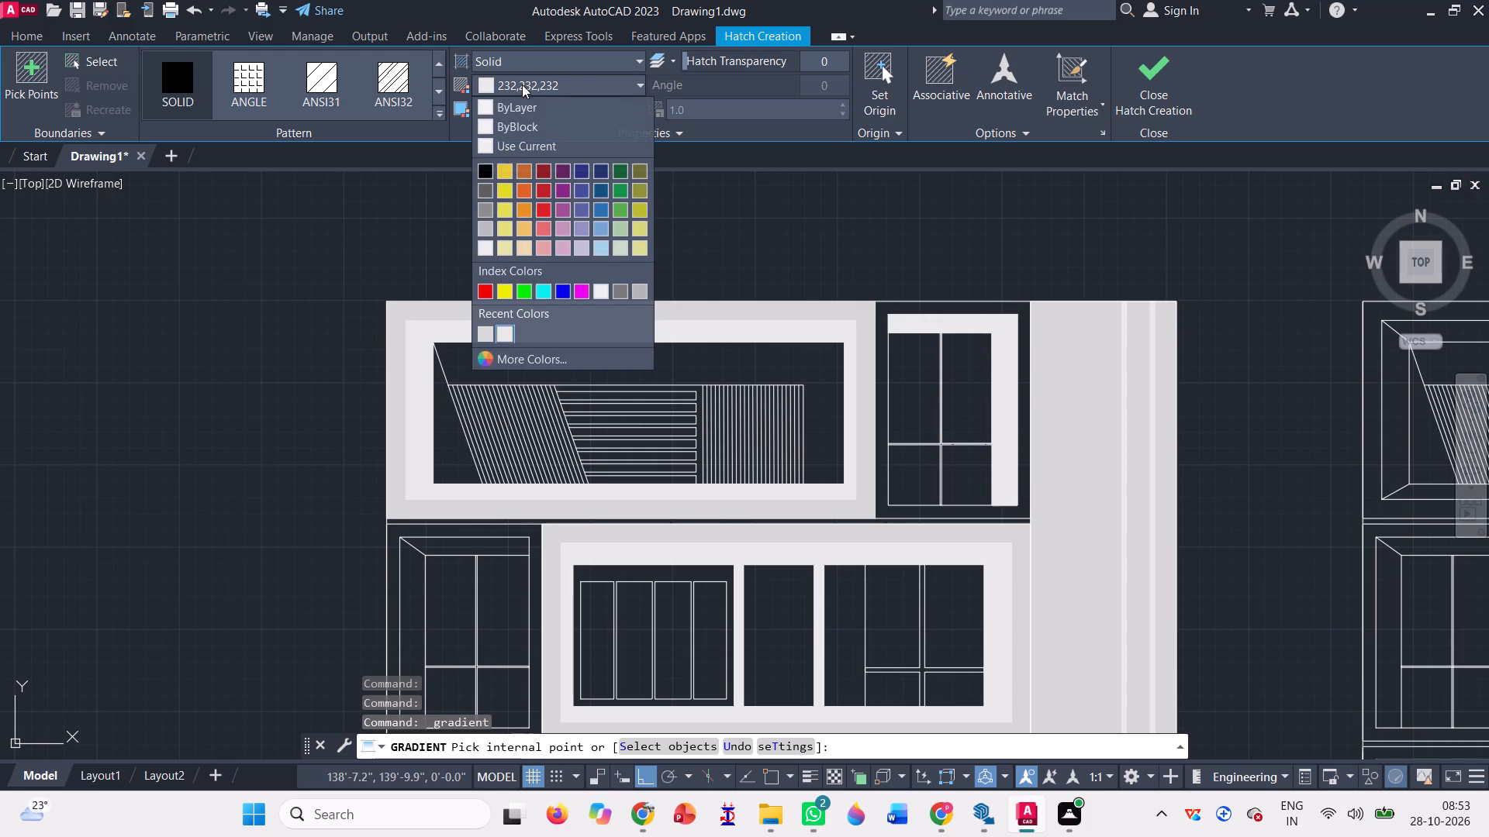
click(484, 193)
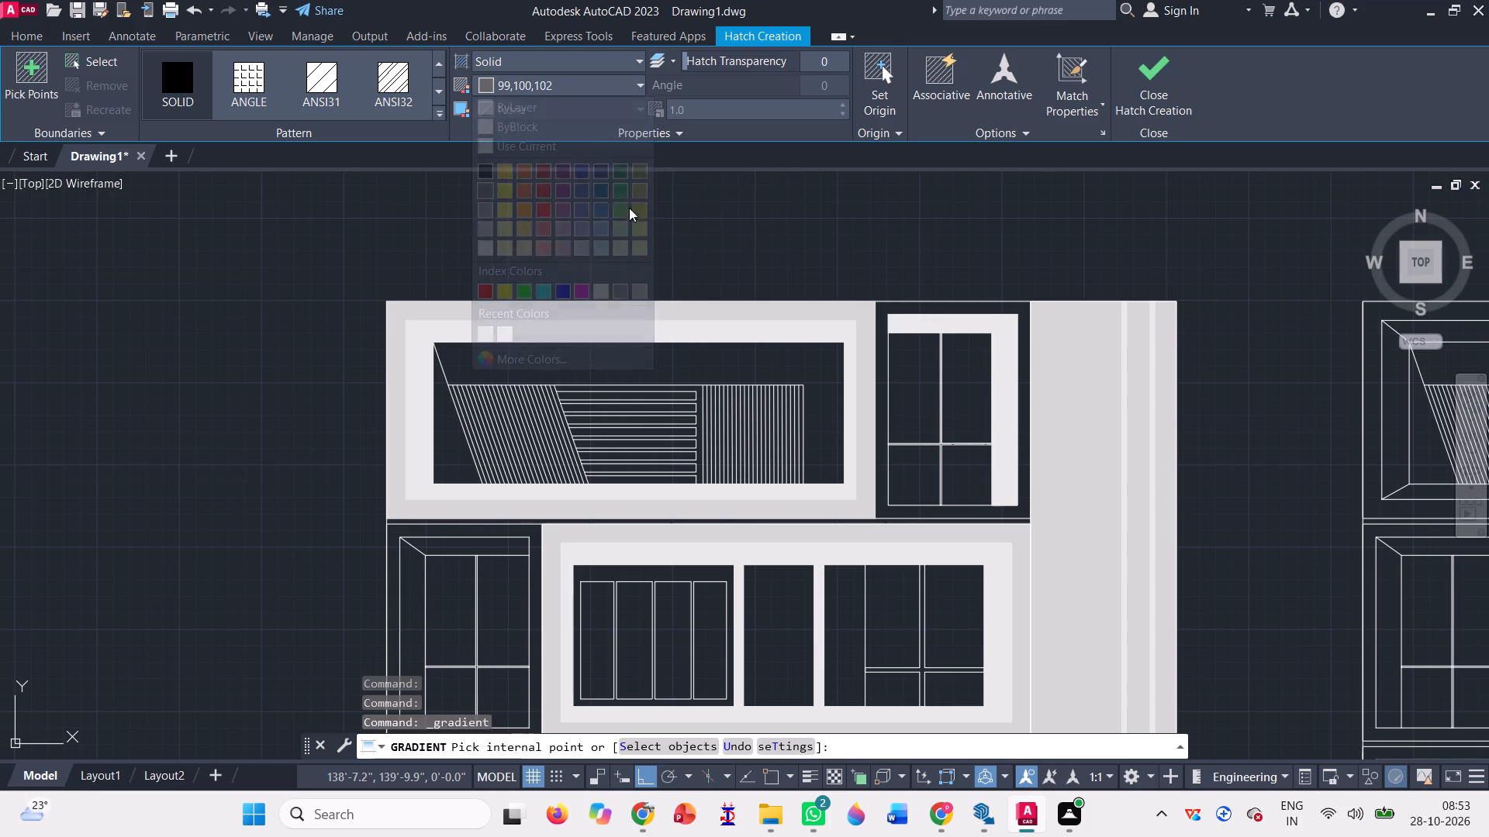
scroll(606, 220, down, 1)
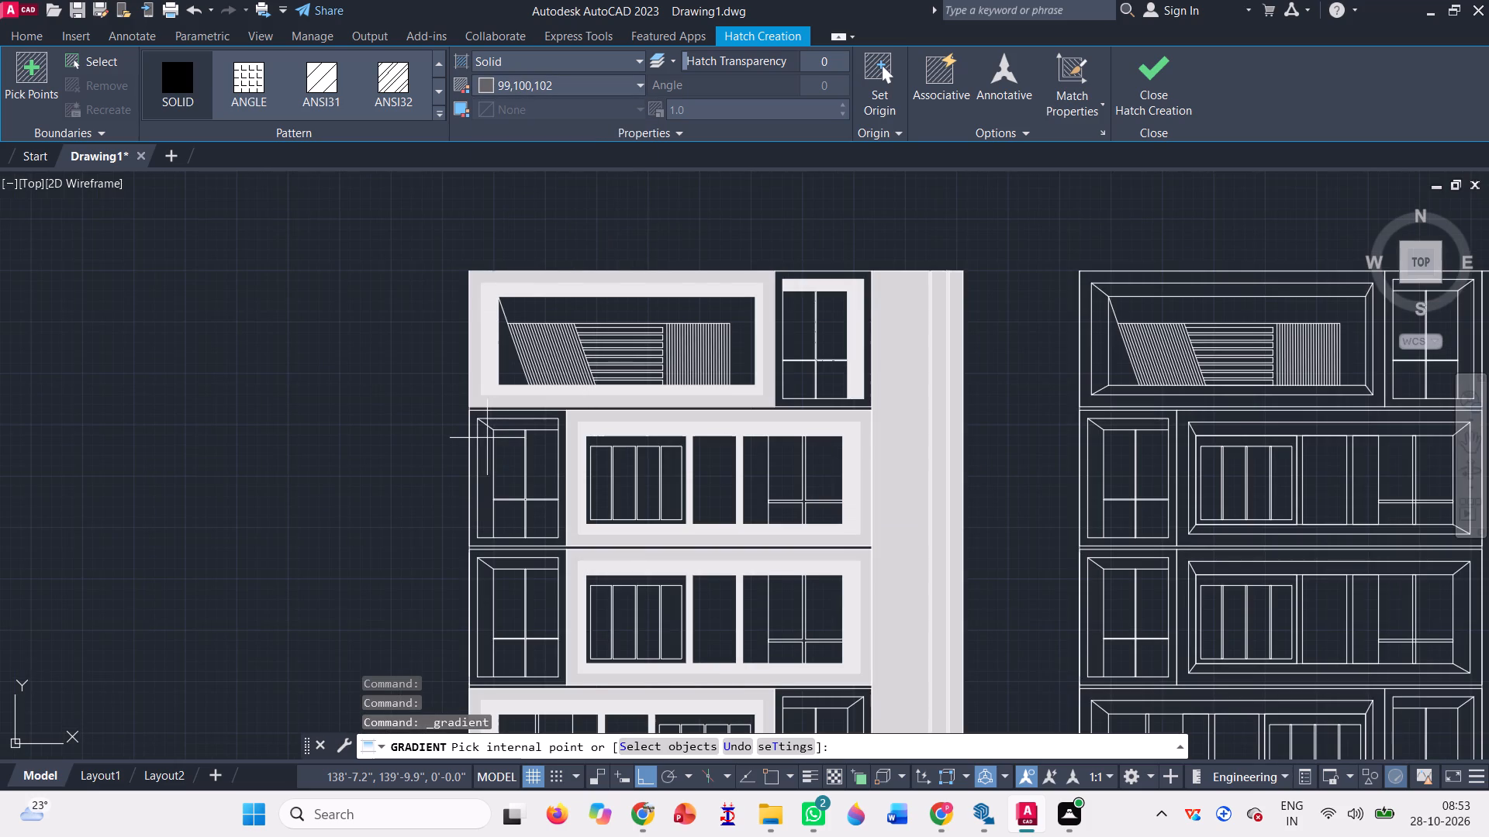
scroll(487, 436, up, 4)
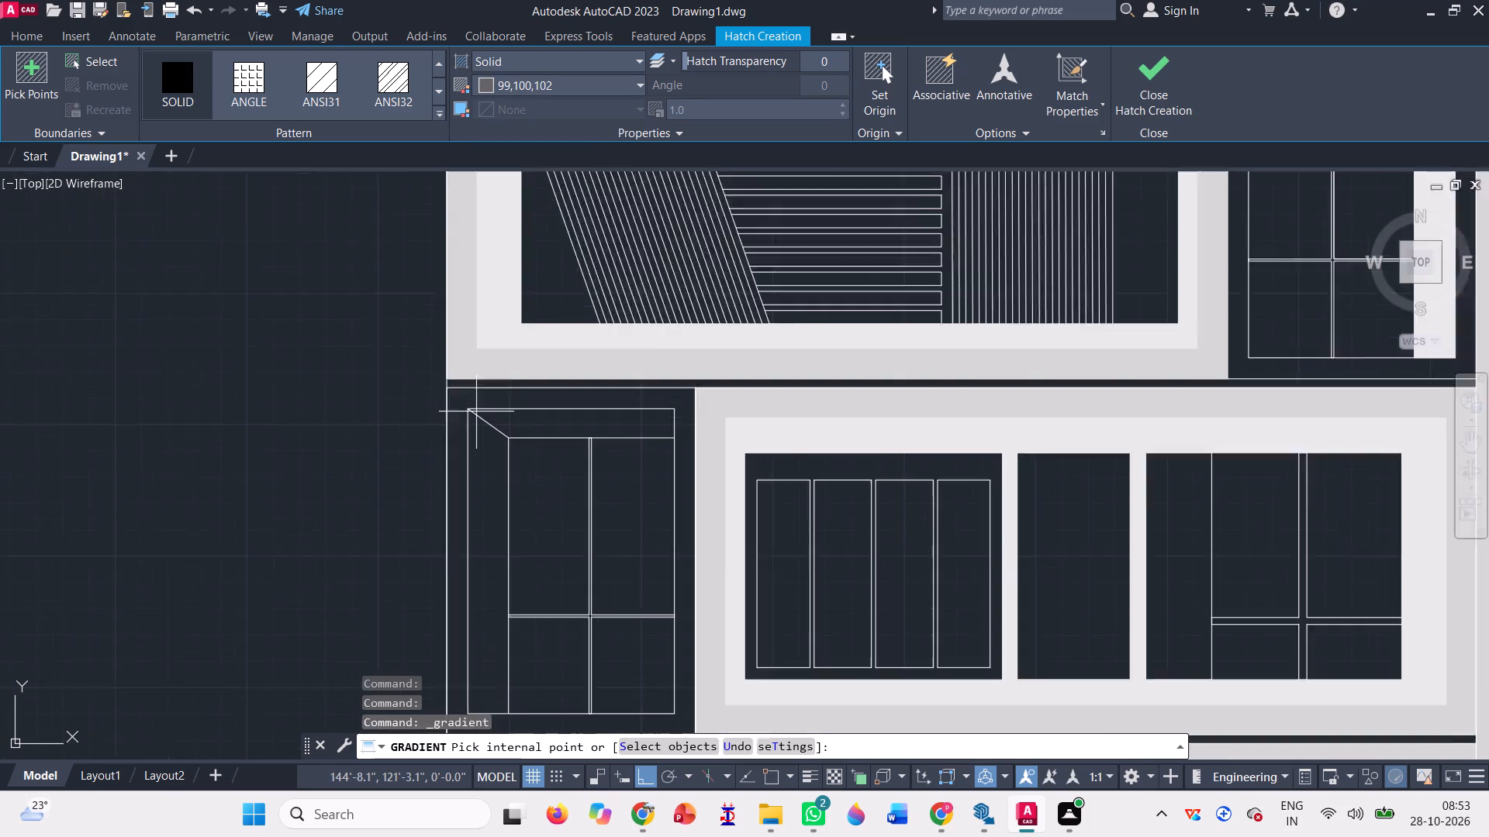
scroll(476, 412, up, 1)
click(476, 412)
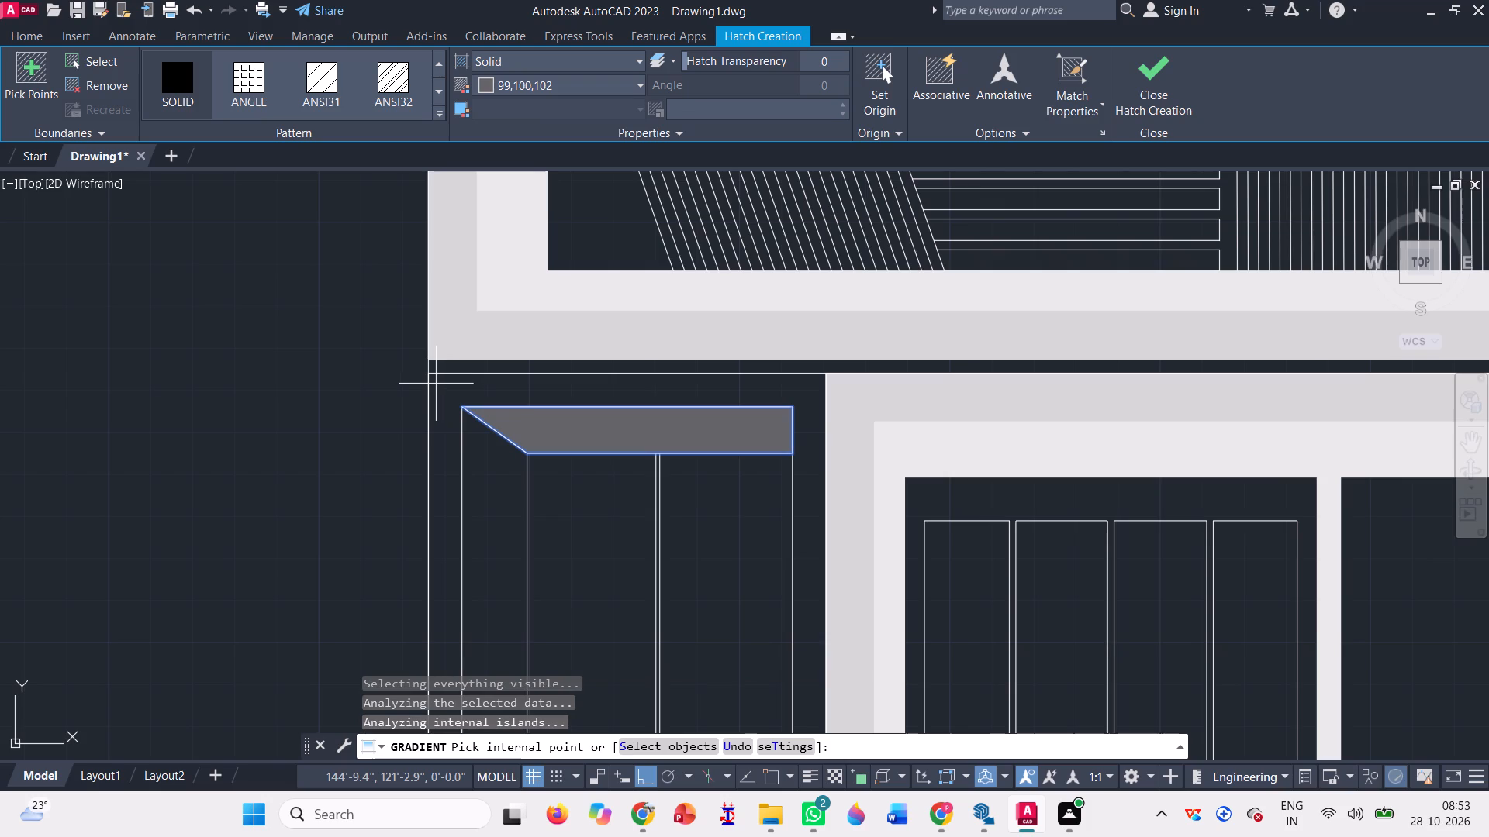
click(442, 386)
click(495, 459)
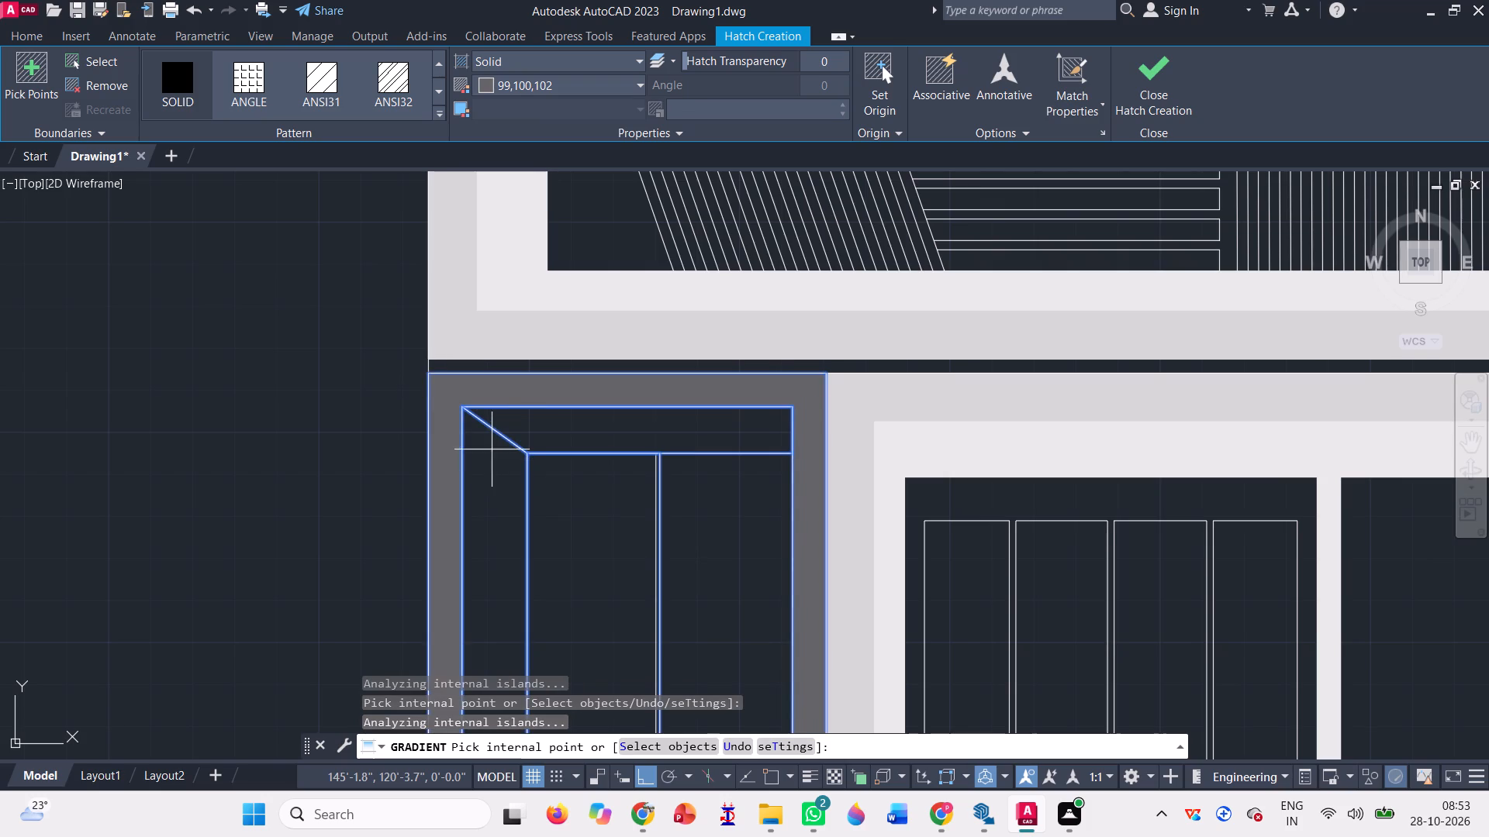
Add the border and left reveal of the left window bay directly below to the dark grey solid hatch.
scroll(522, 411, down, 6)
scroll(521, 528, up, 2)
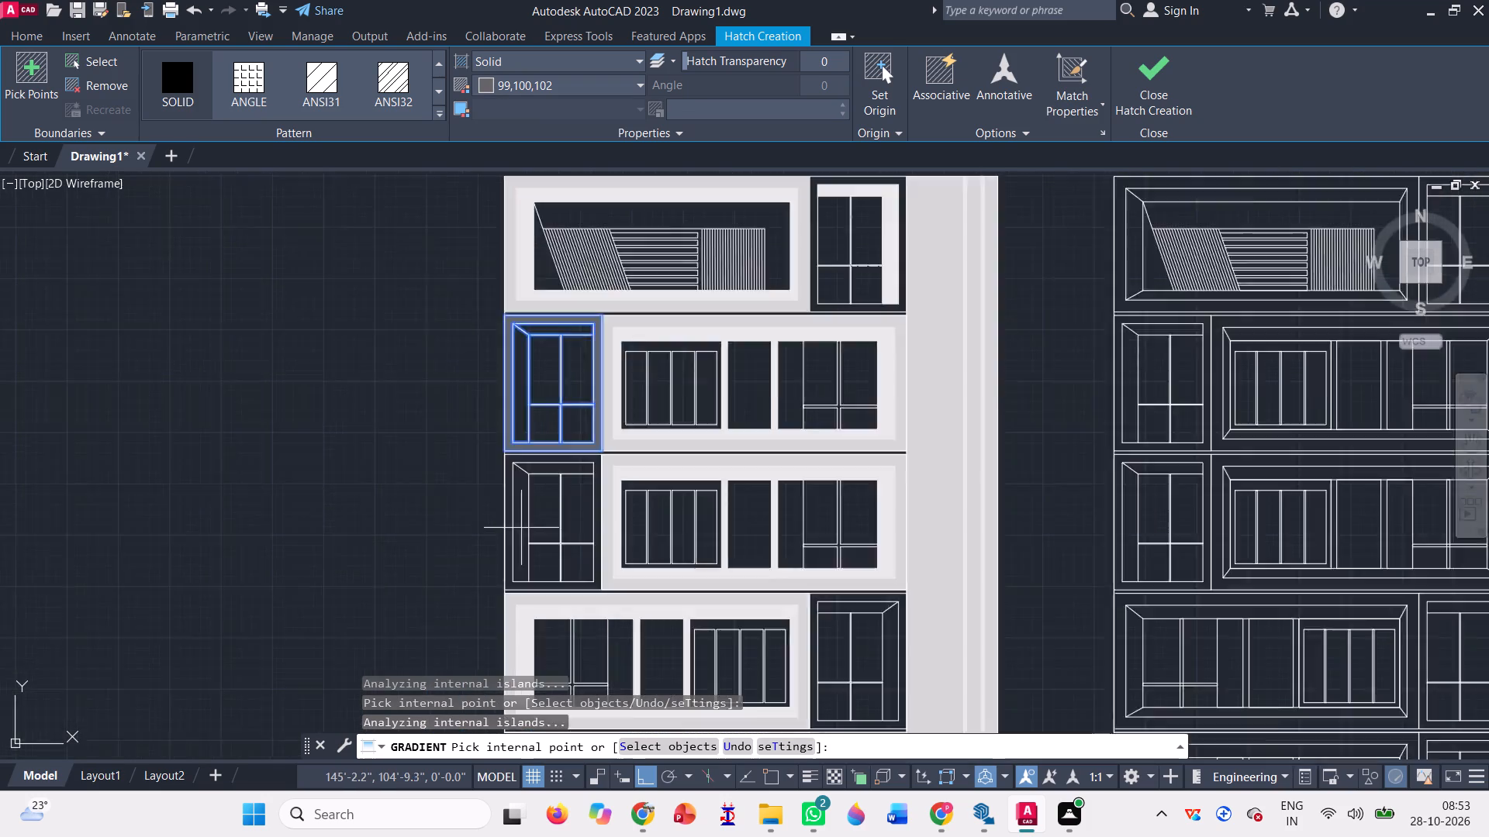
scroll(521, 528, up, 2)
scroll(496, 333, down, 1)
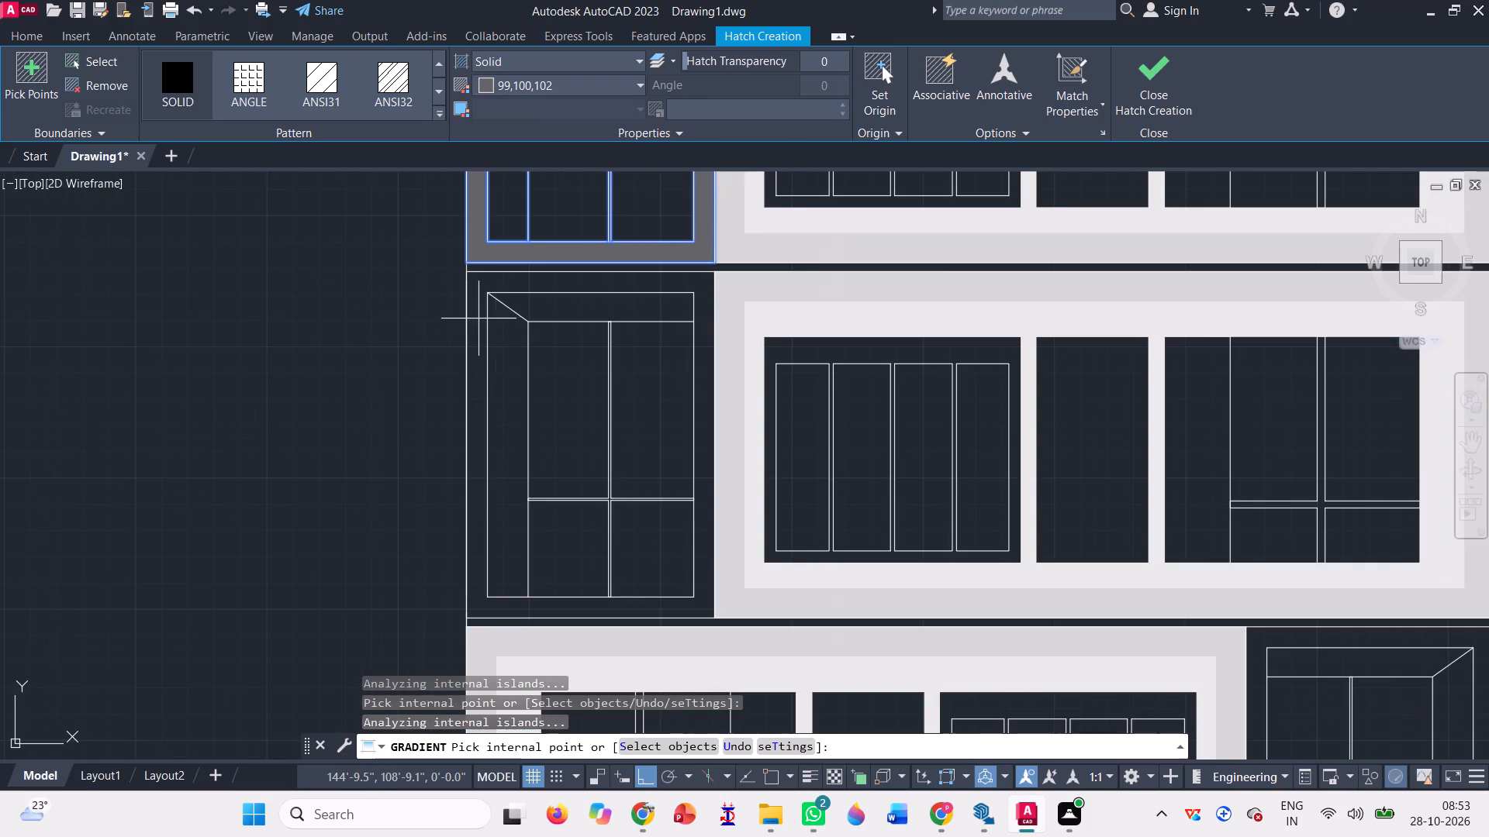
click(473, 312)
scroll(491, 334, down, 2)
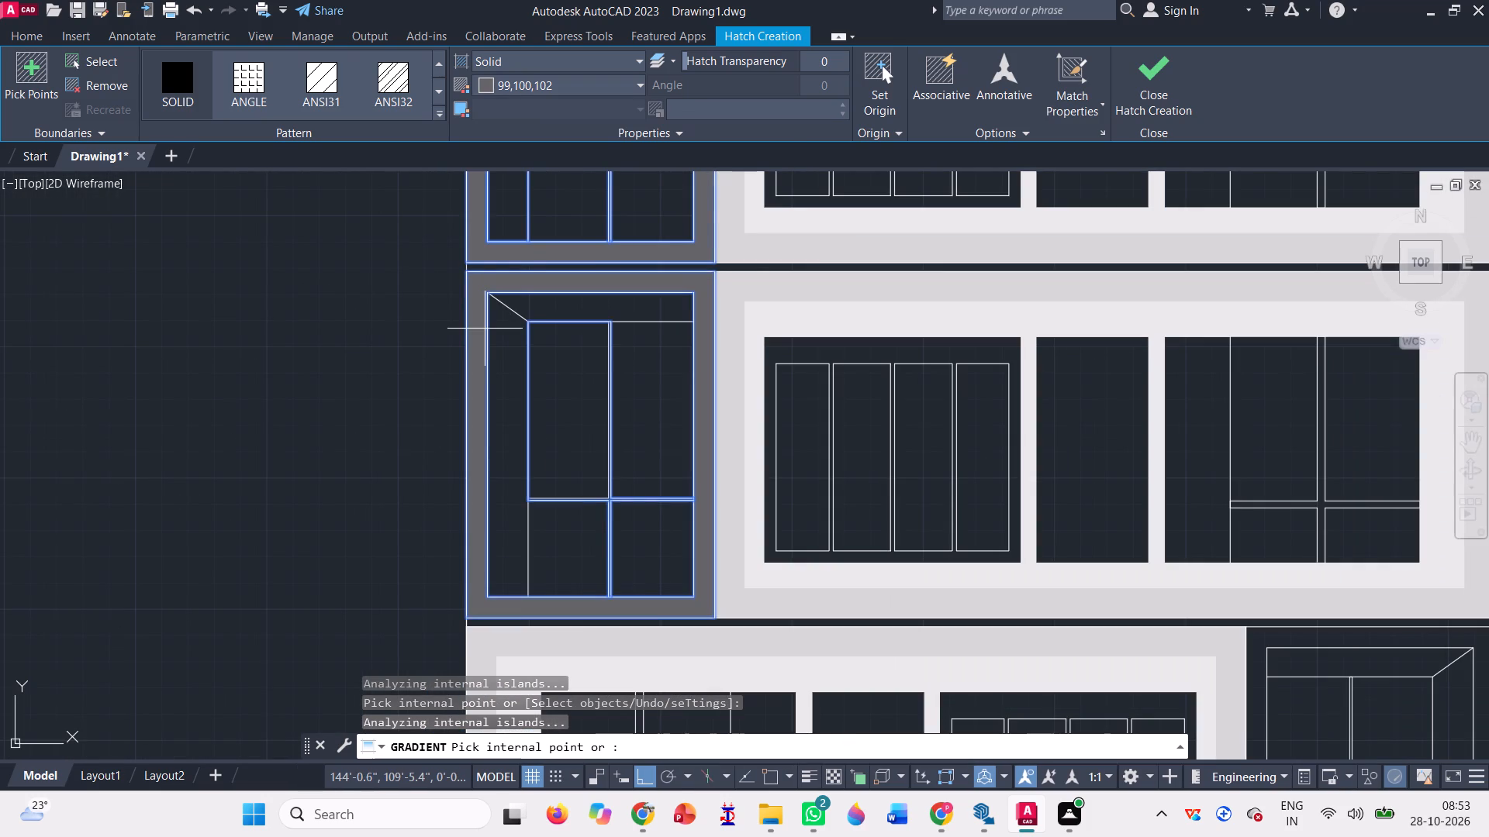
scroll(491, 334, down, 4)
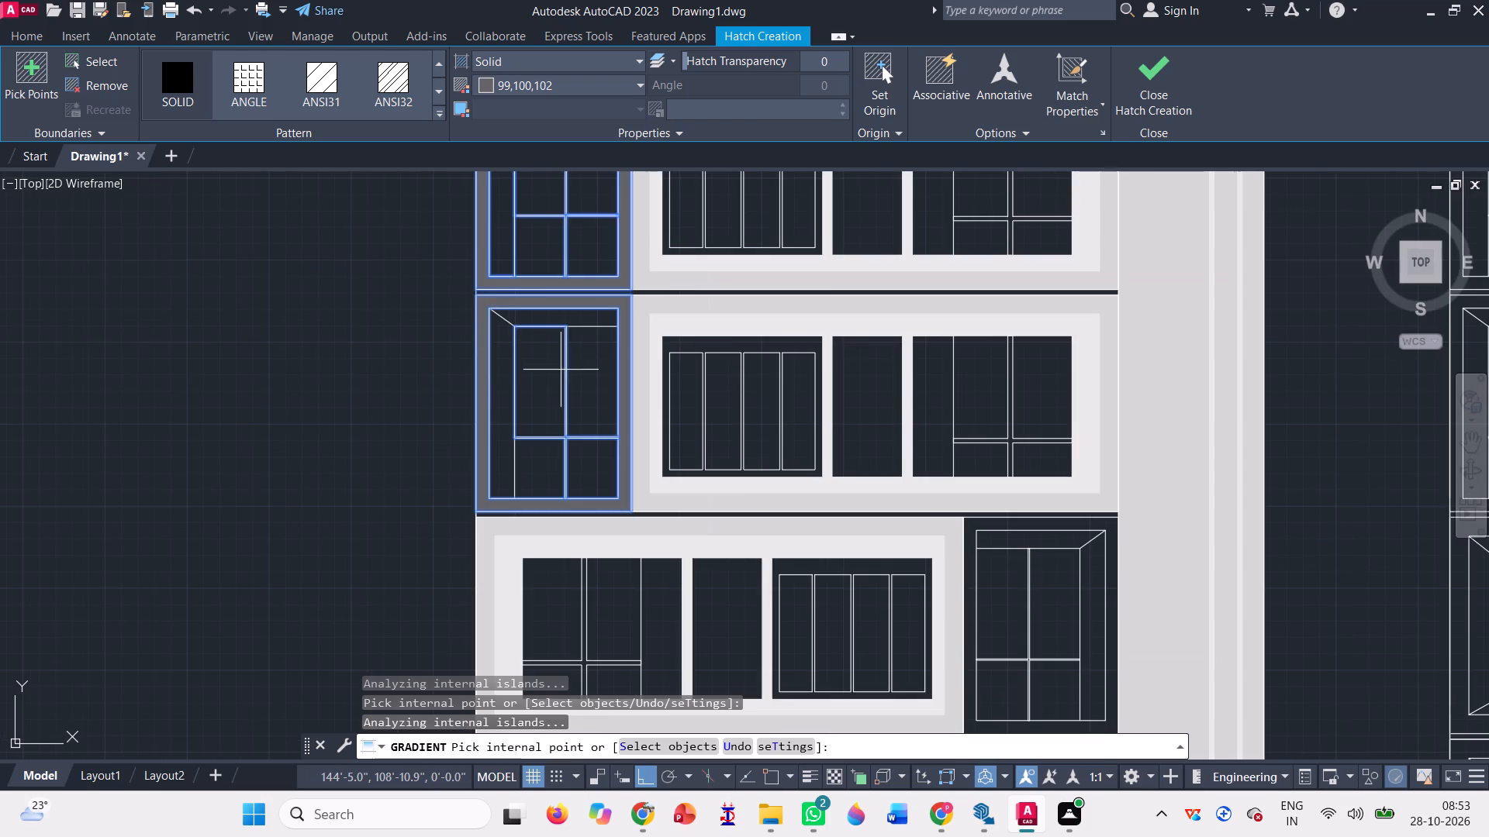
click(503, 339)
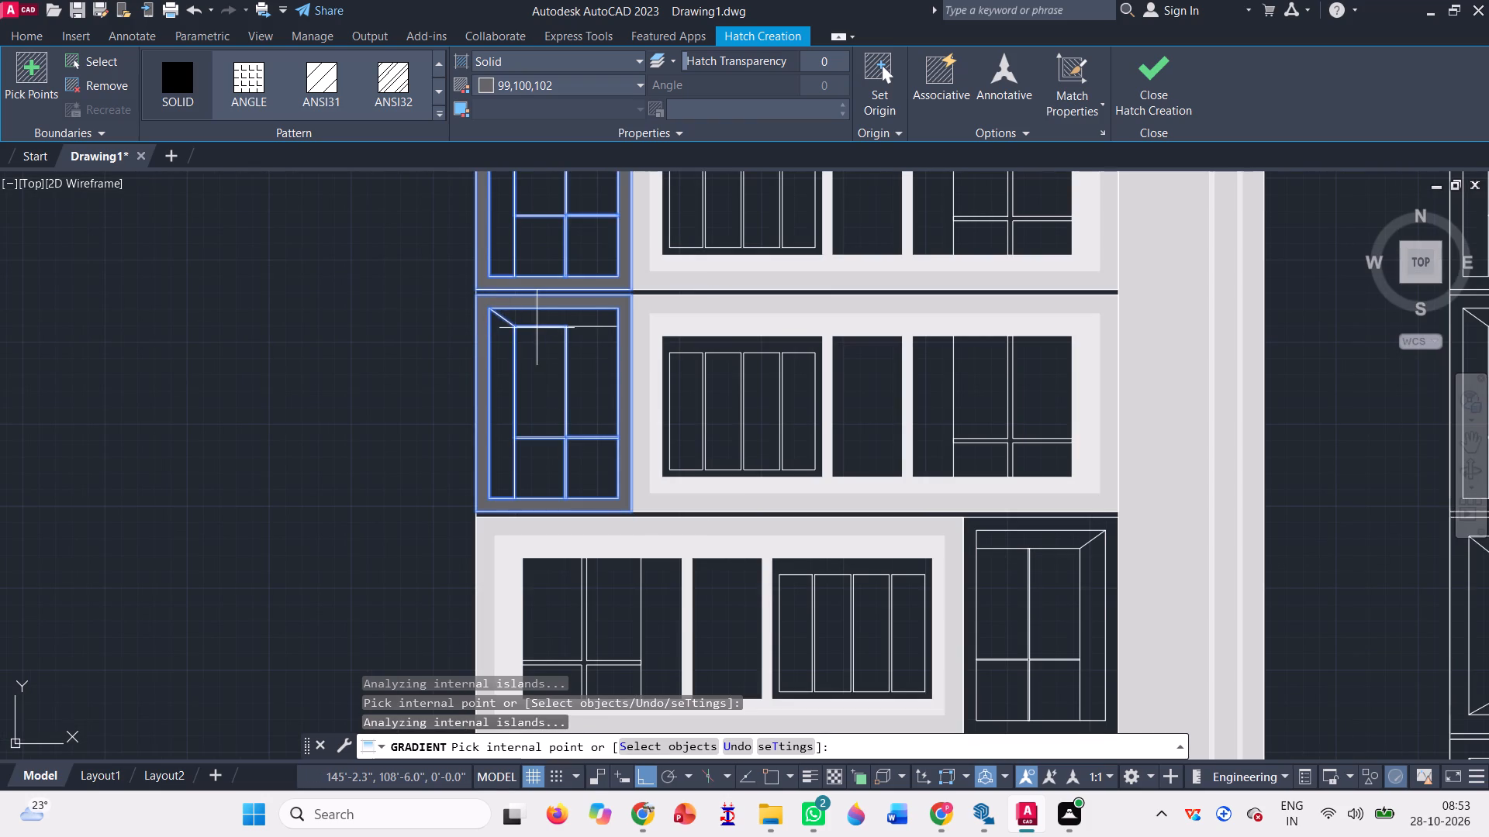
Add the border of the right window bay on the floor below to the dark grey solid hatch.
scroll(518, 325, down, 2)
scroll(893, 432, up, 2)
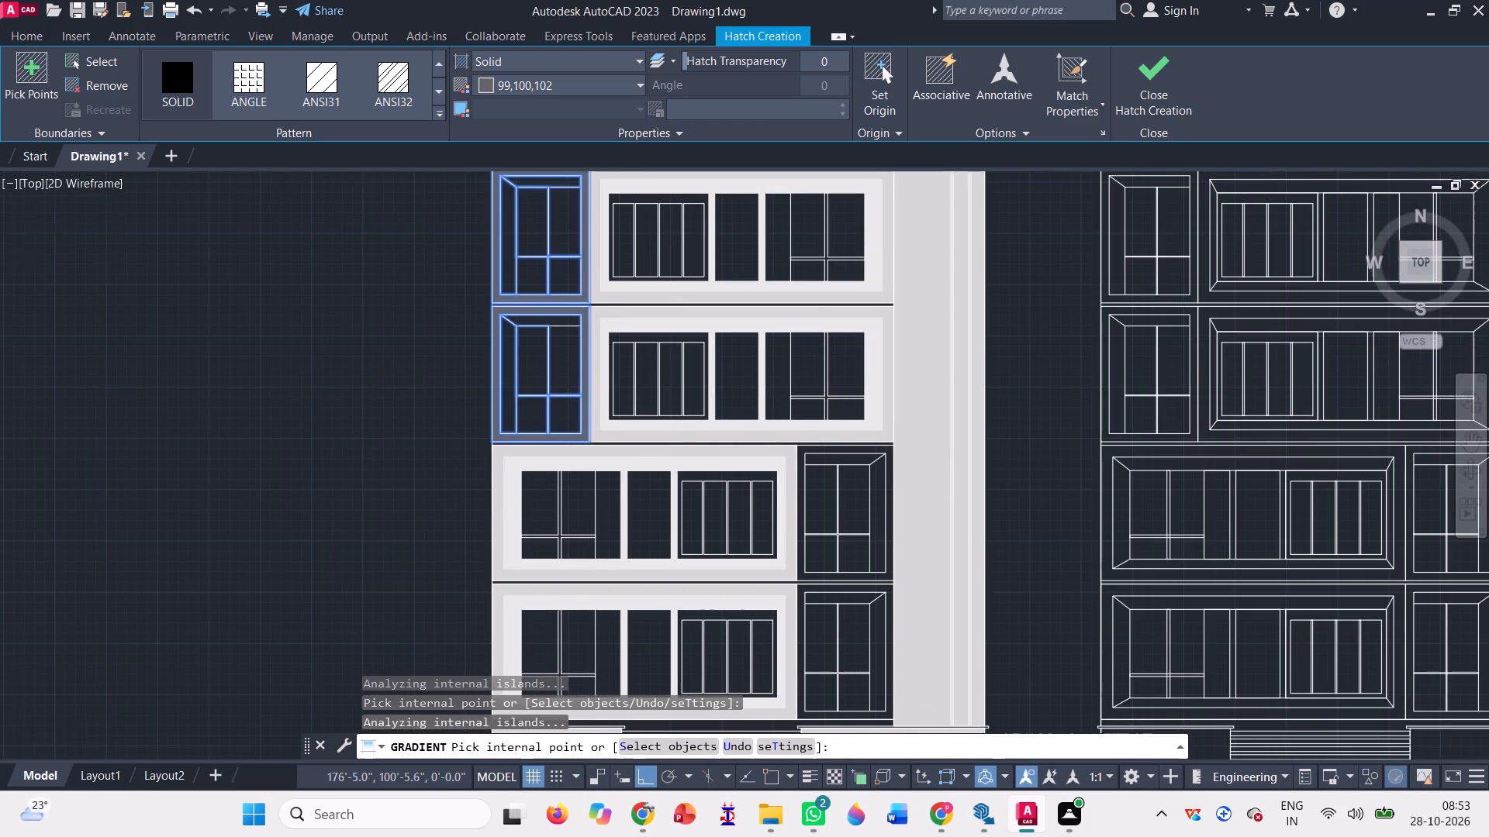
scroll(893, 432, up, 2)
click(869, 571)
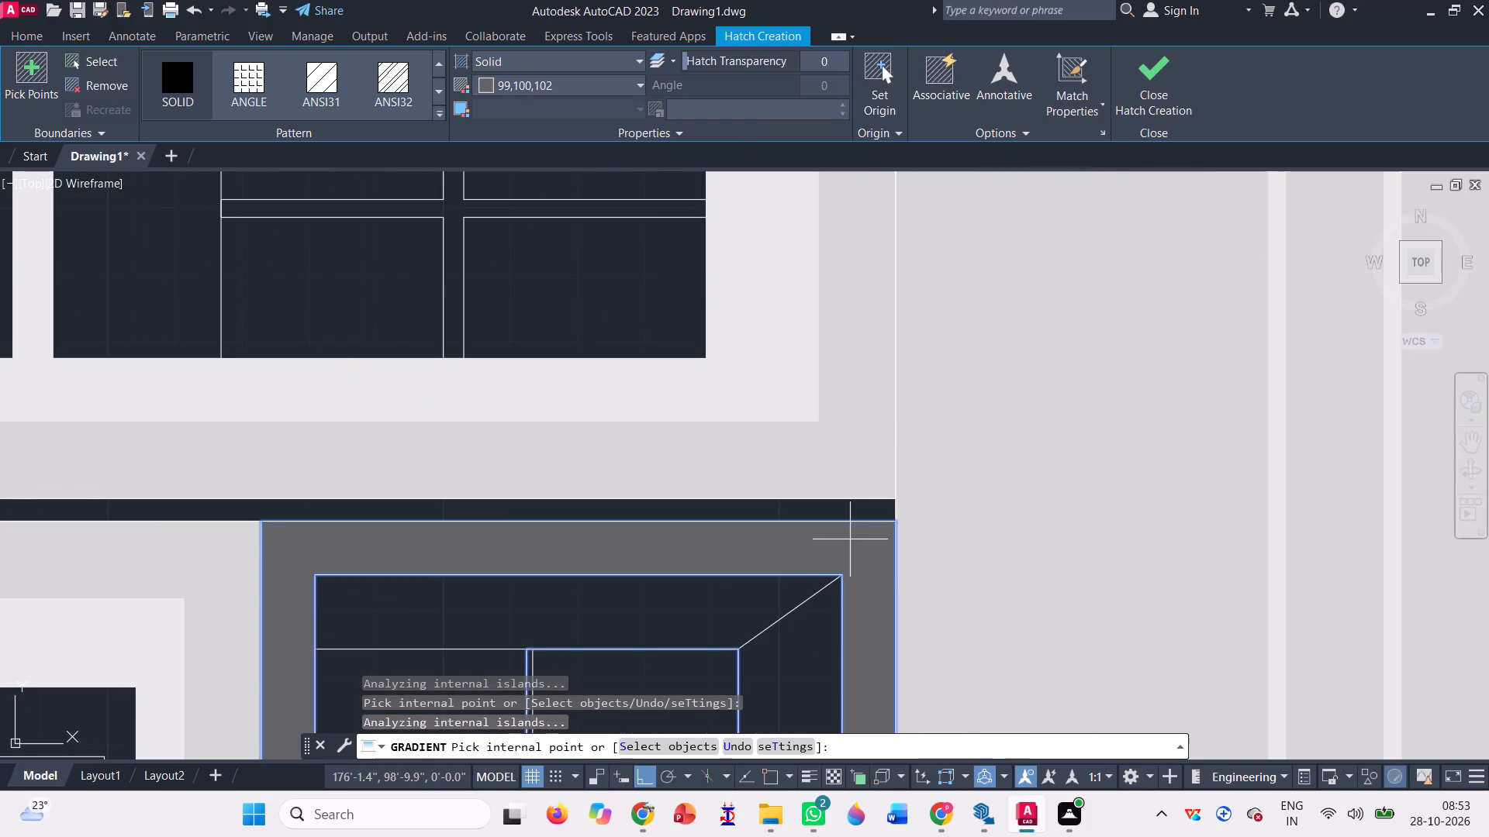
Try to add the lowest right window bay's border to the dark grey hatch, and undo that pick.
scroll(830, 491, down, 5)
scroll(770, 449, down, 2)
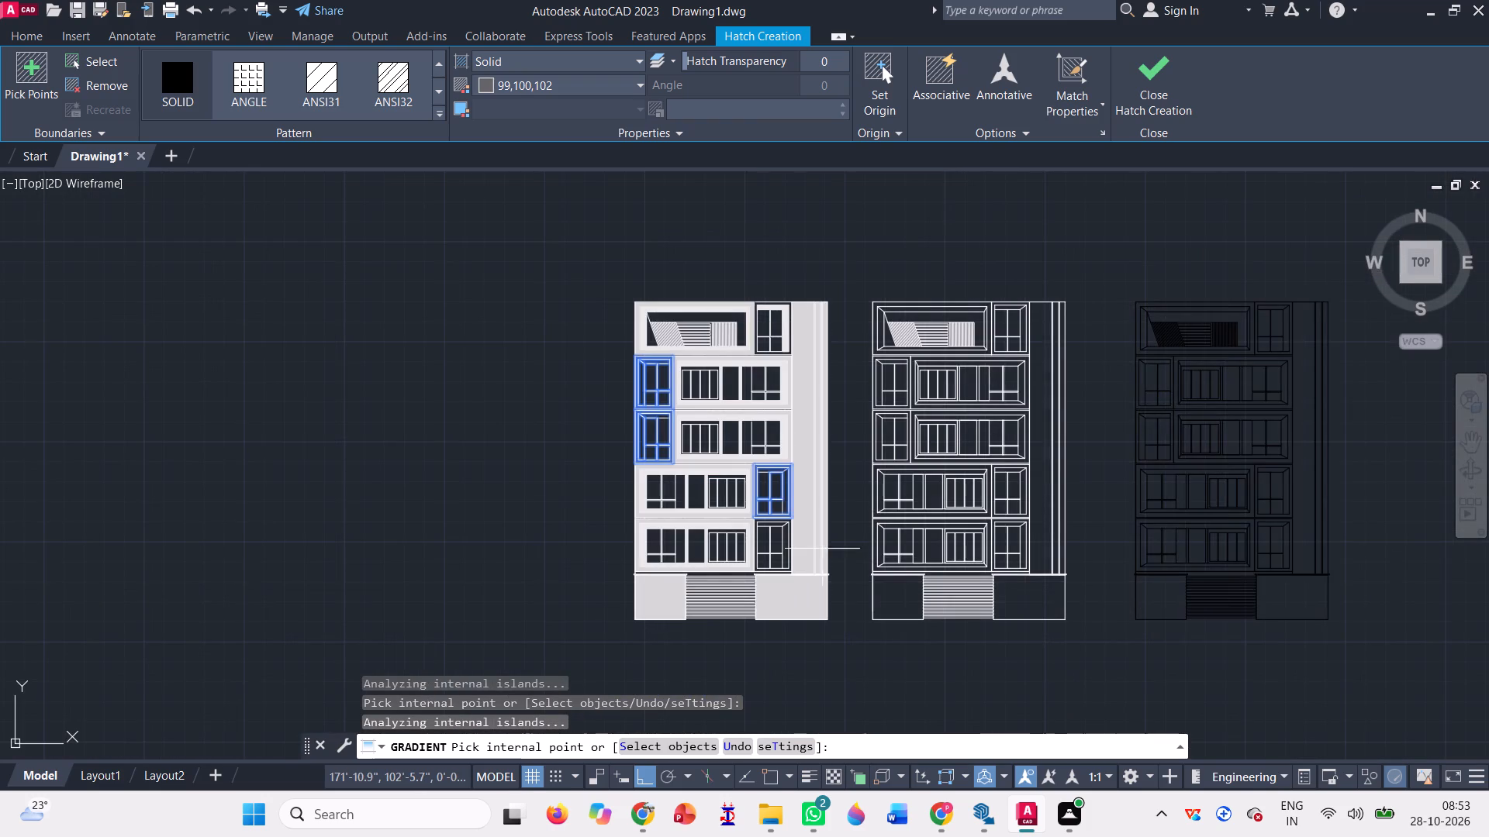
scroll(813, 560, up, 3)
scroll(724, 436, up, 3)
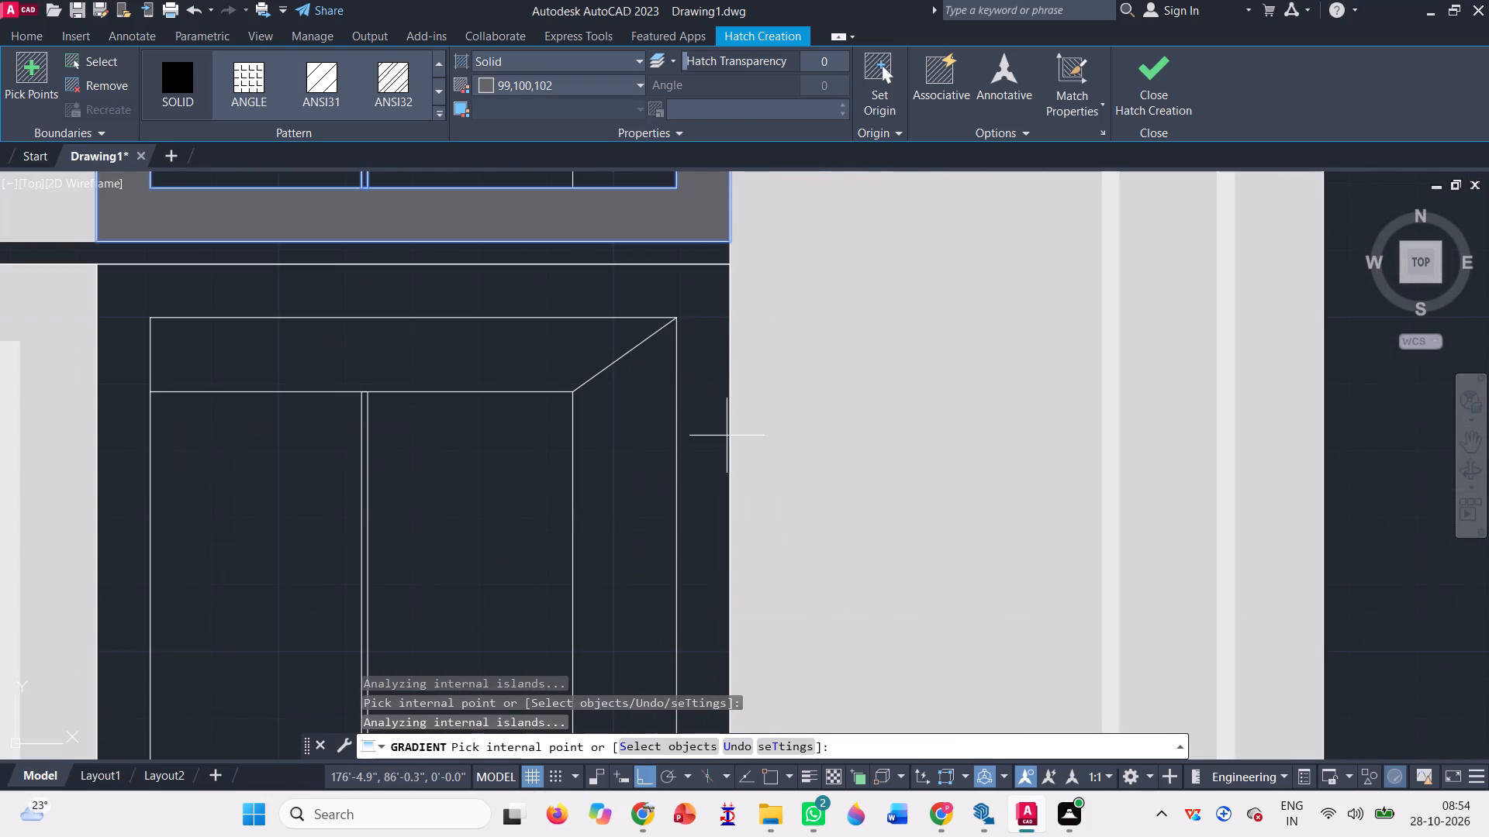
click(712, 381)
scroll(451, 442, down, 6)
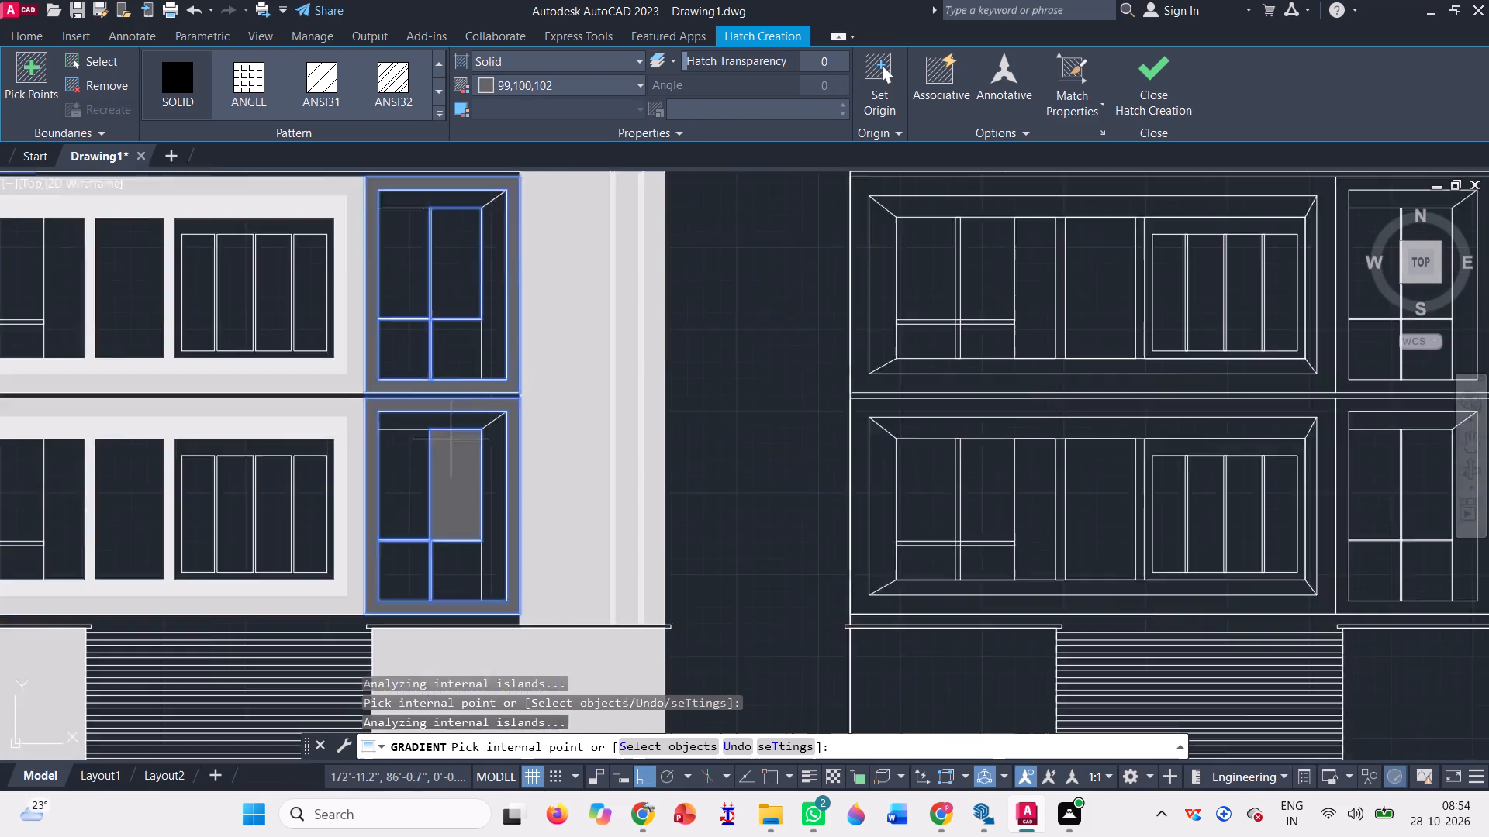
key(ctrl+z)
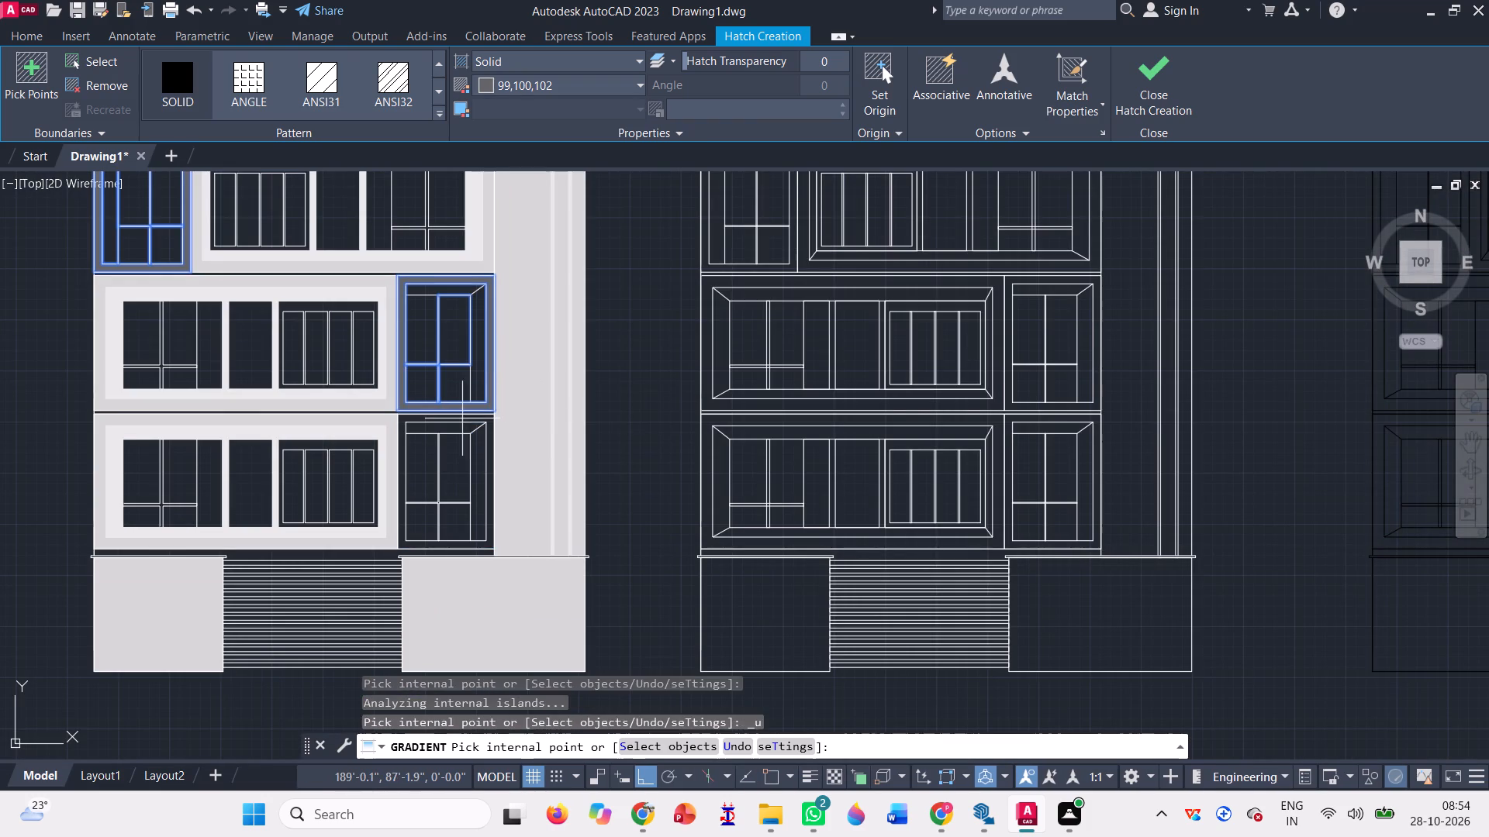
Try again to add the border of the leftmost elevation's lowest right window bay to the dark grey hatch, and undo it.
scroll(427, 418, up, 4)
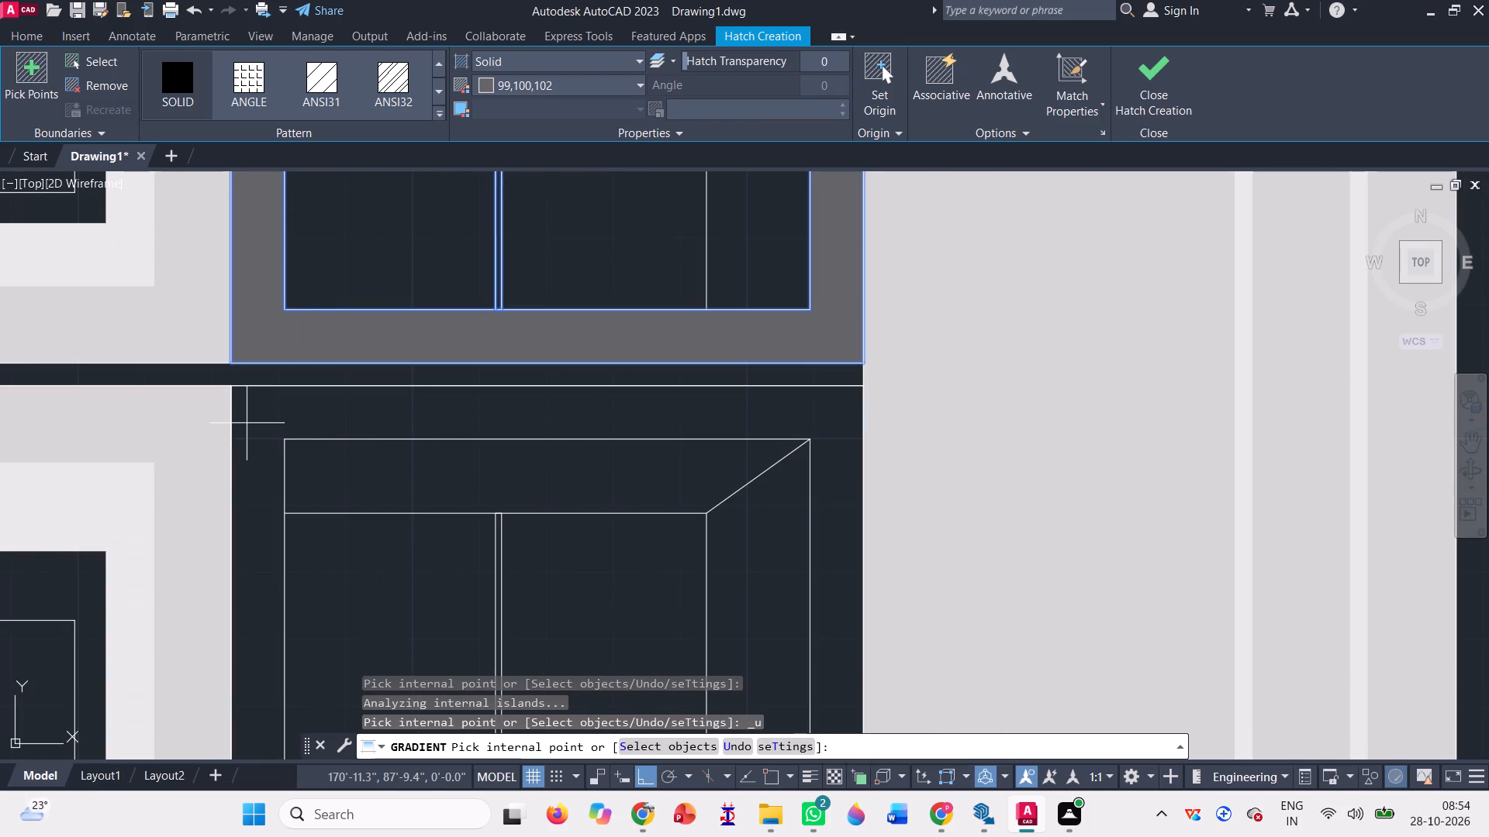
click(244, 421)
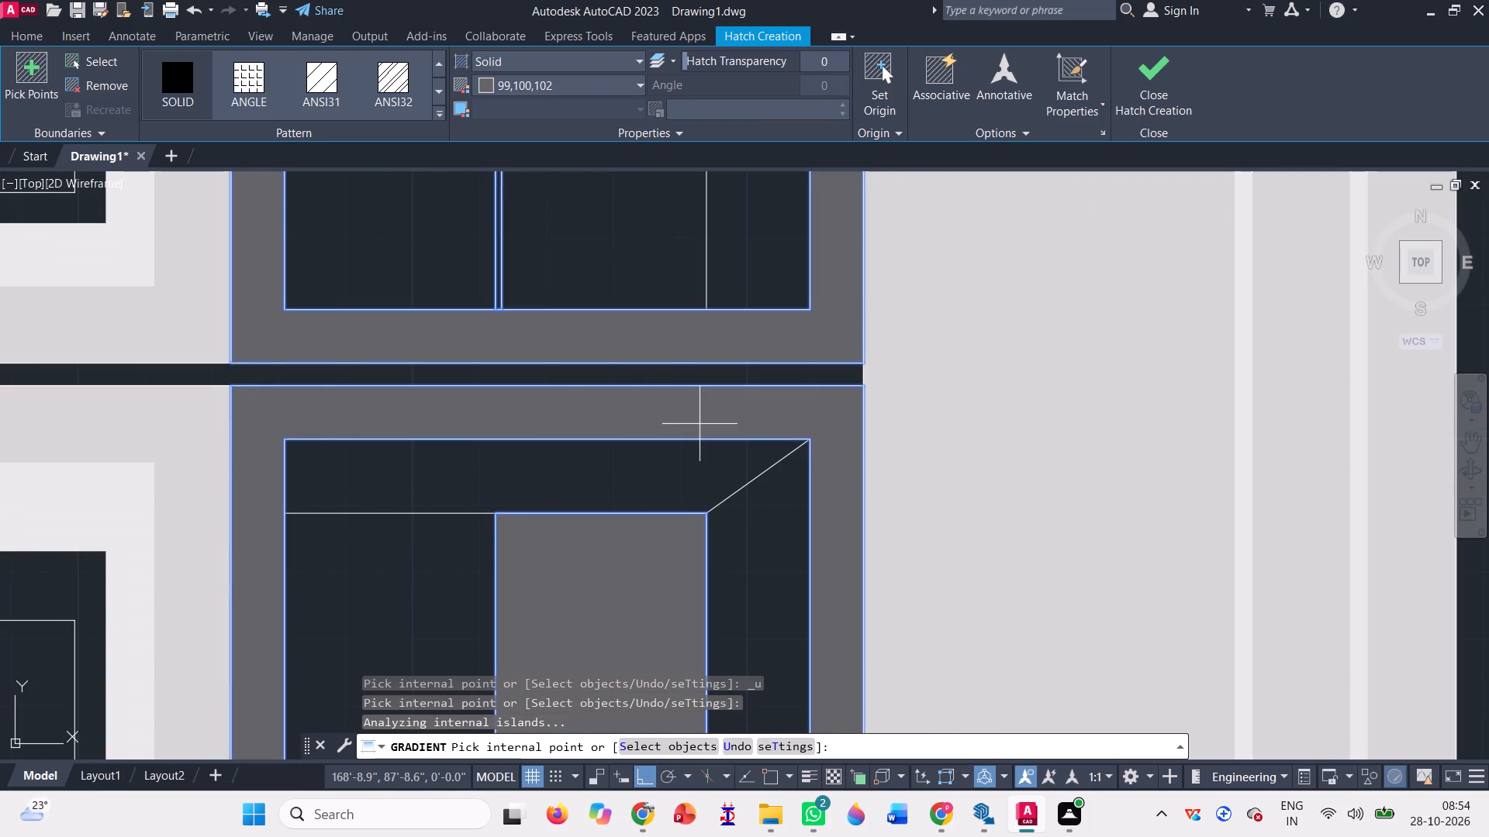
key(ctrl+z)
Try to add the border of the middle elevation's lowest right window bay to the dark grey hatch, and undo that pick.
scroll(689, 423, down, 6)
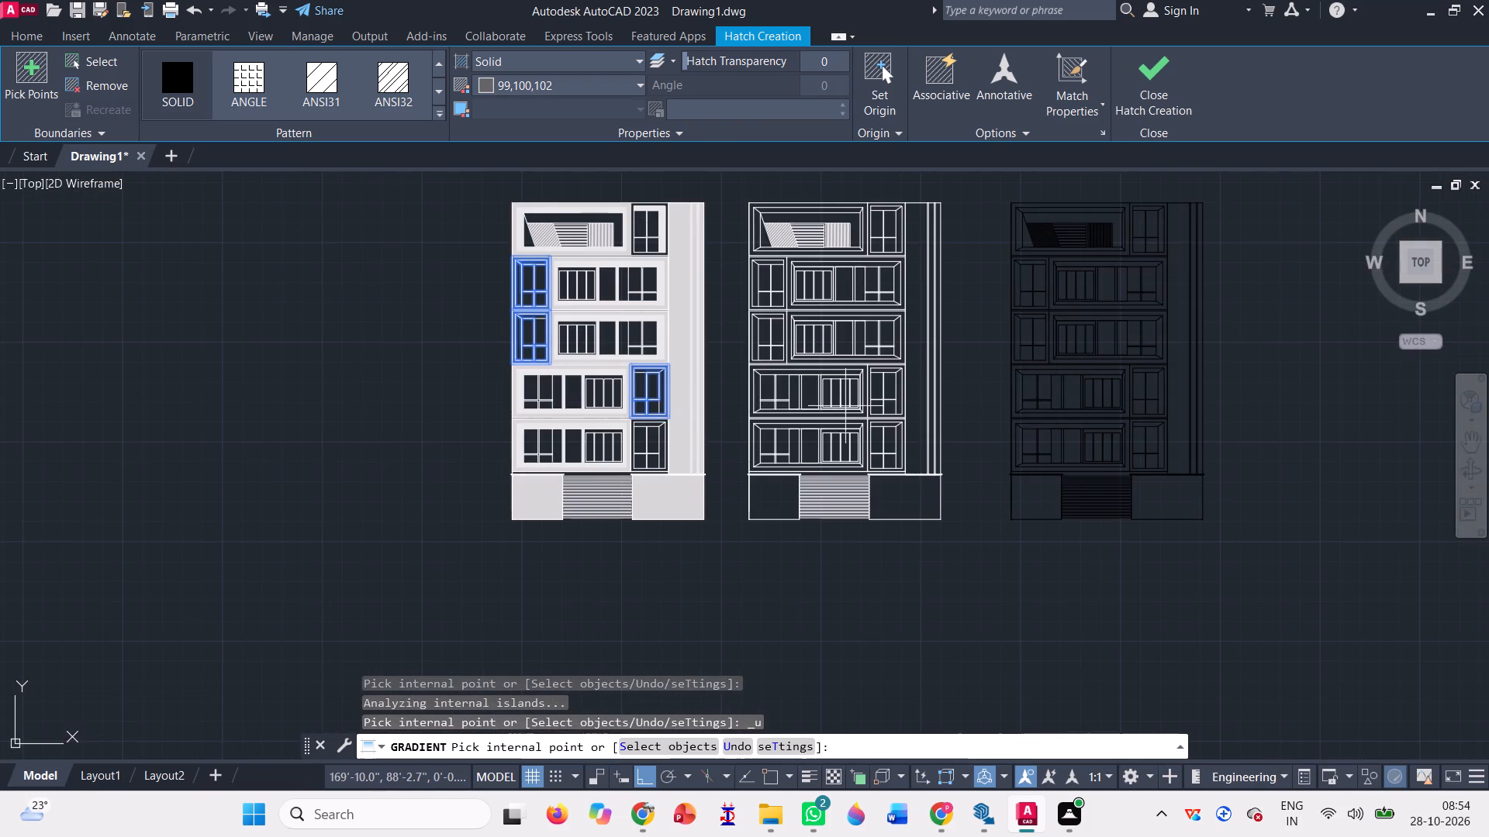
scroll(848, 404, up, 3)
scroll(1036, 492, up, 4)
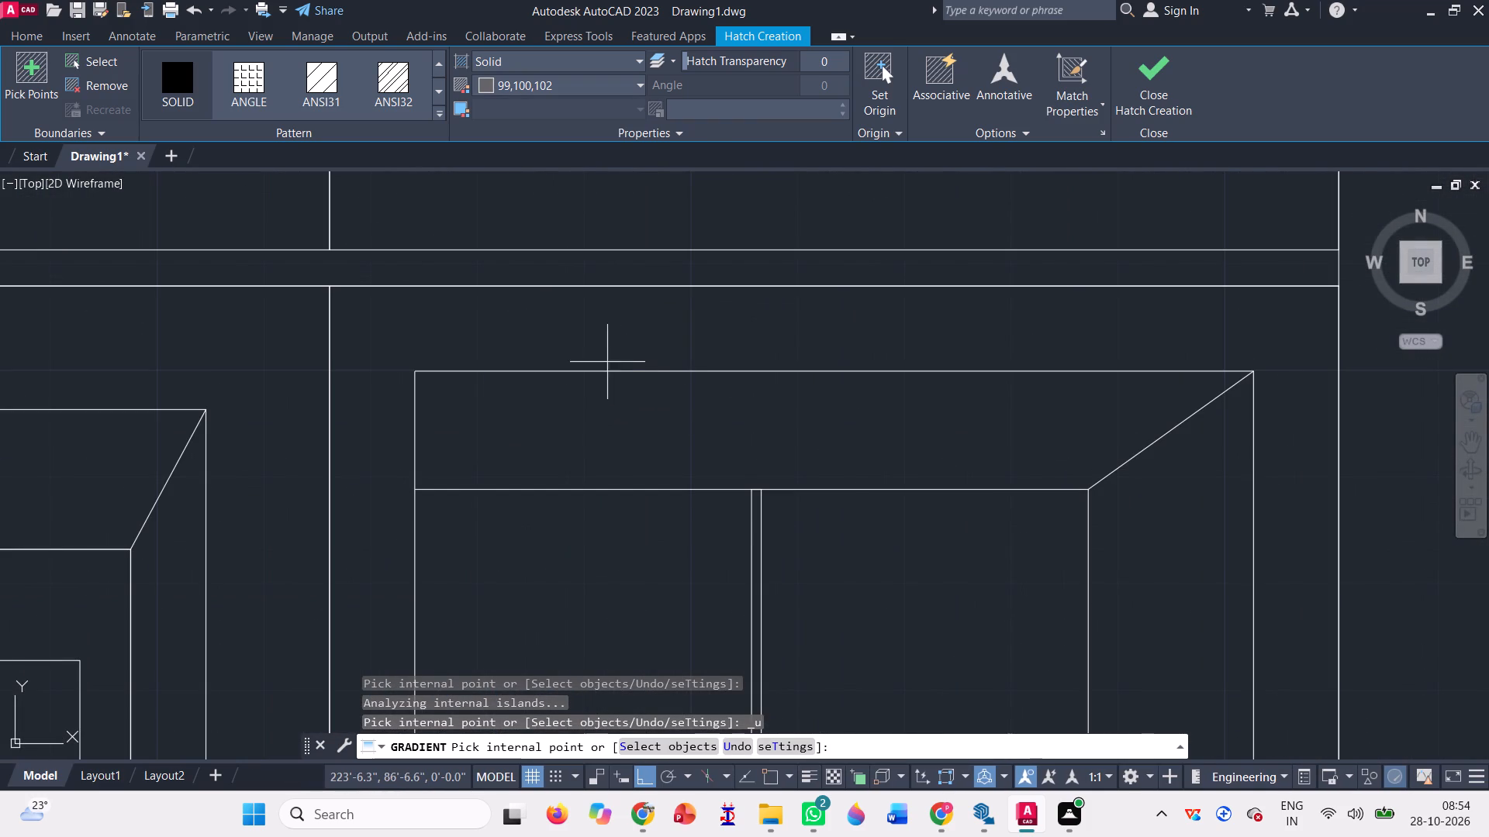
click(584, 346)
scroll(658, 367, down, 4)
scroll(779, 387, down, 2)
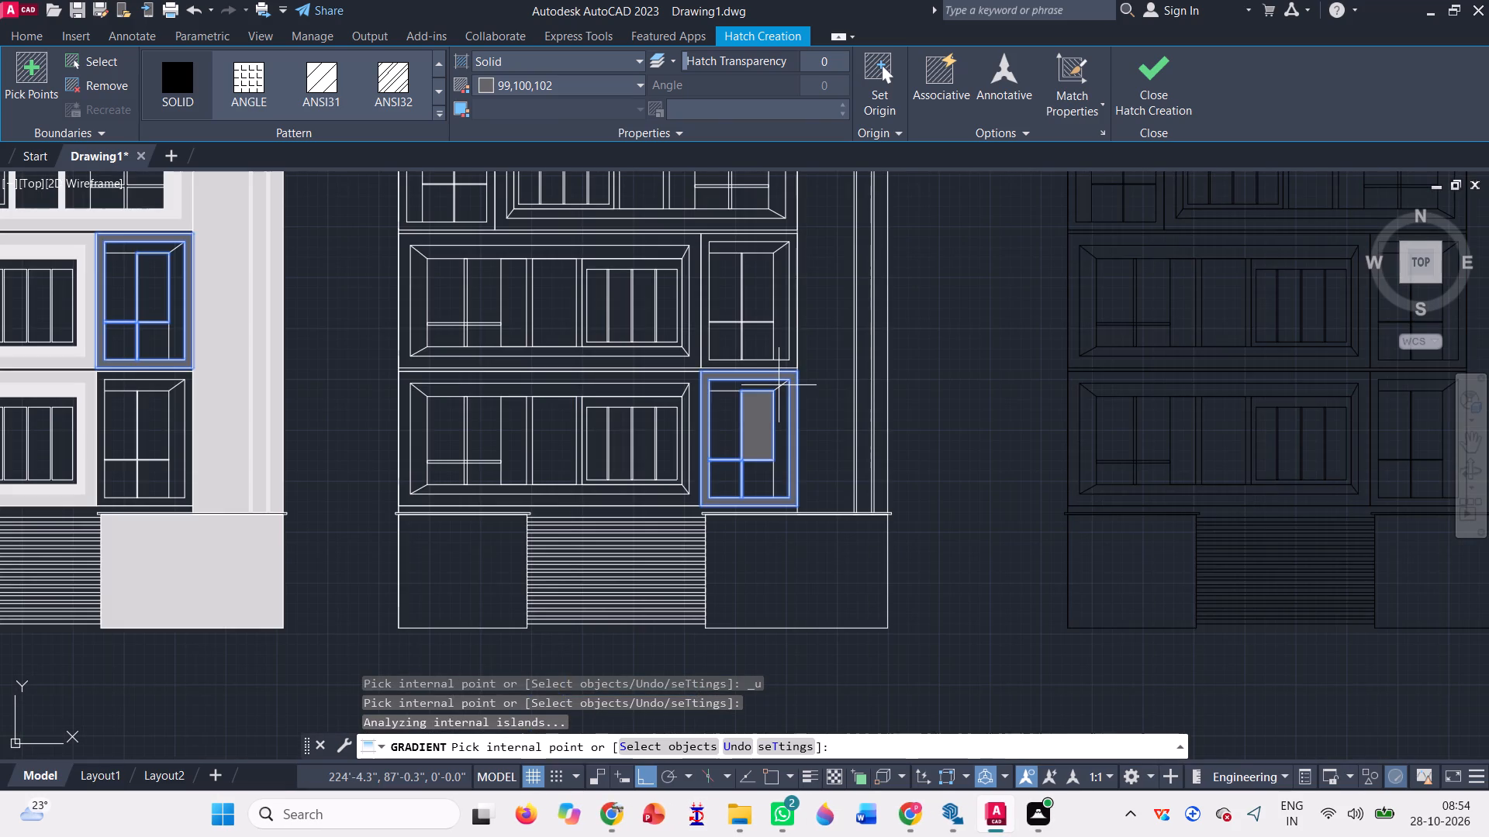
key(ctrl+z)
Add the top and right reveals of the middle elevation's two lower right window bays to the 99,100,102 solid hatch.
scroll(745, 394, up, 7)
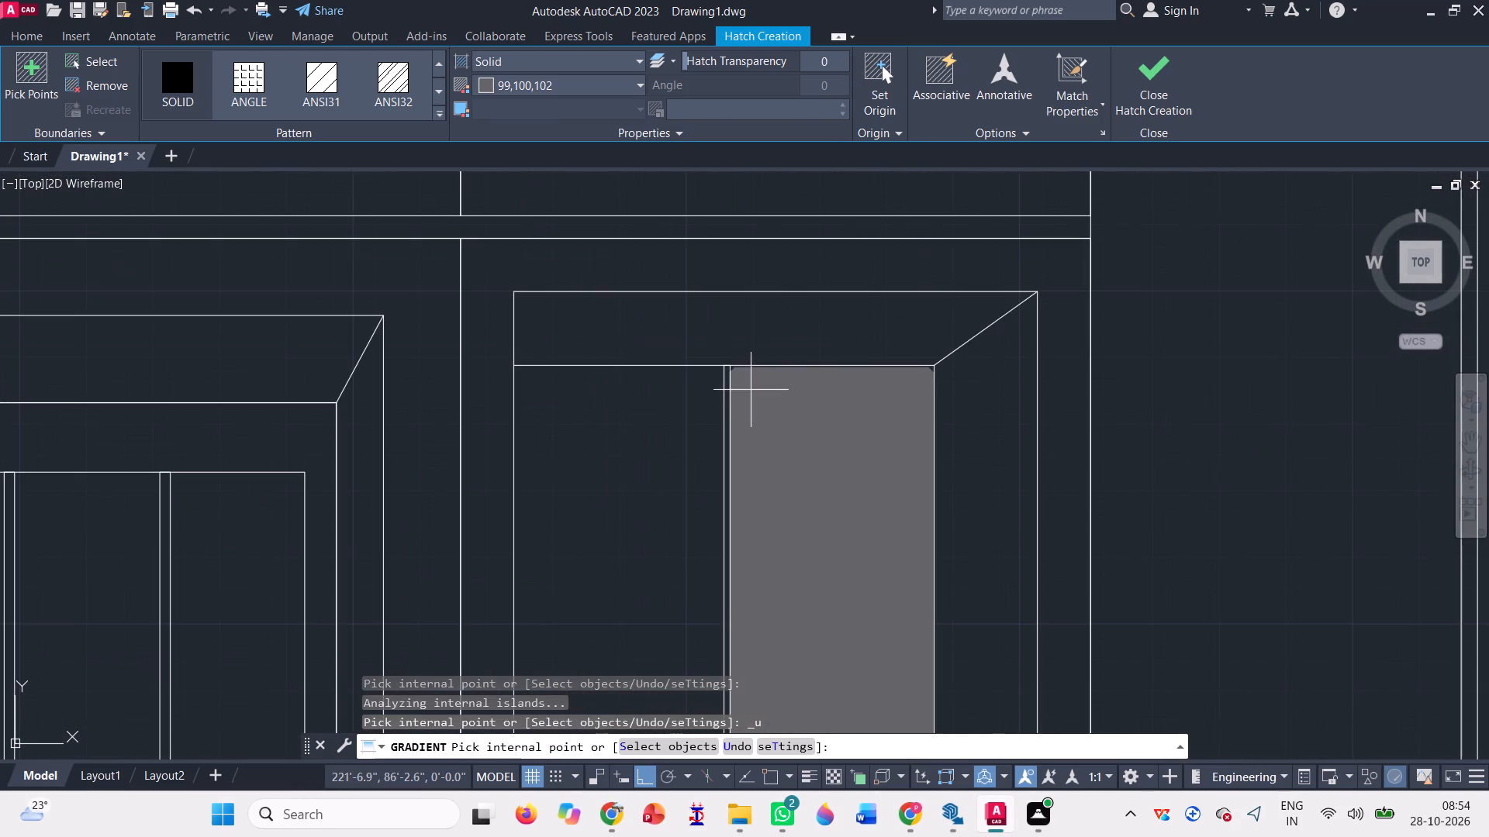
click(783, 327)
scroll(800, 426, down, 4)
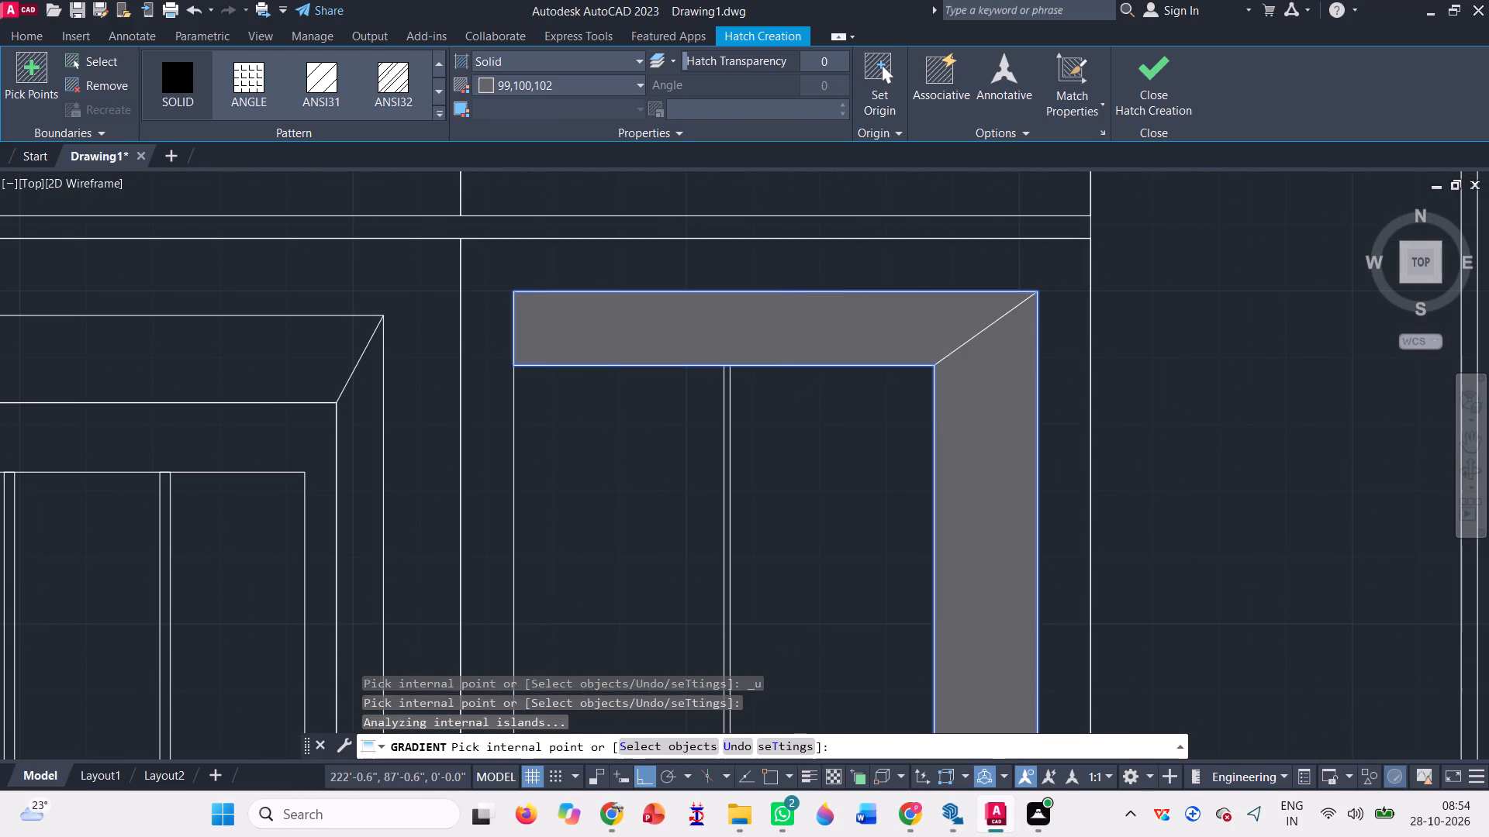
scroll(800, 425, down, 3)
scroll(787, 313, up, 4)
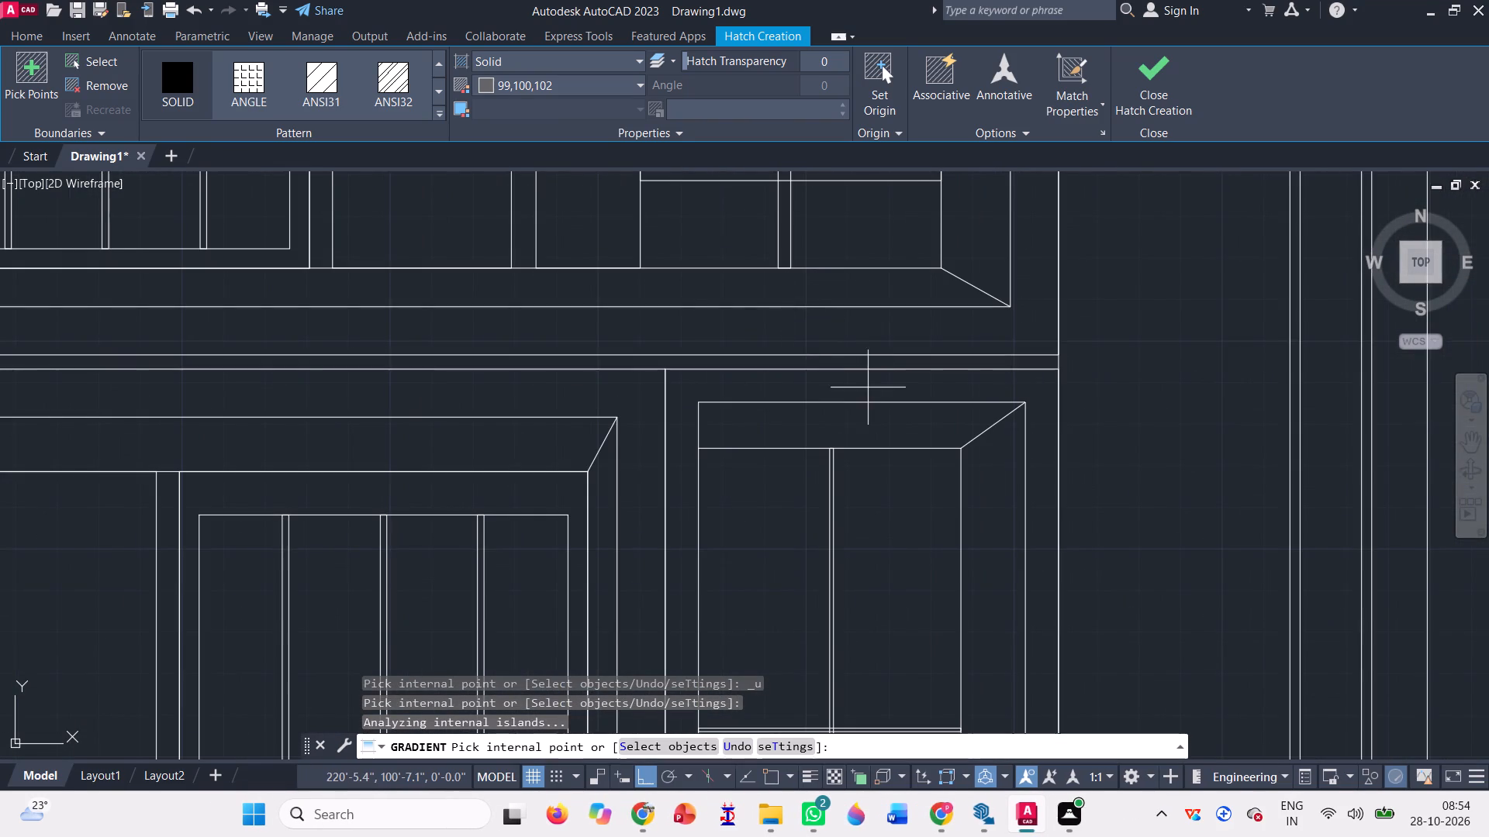
click(880, 412)
scroll(871, 453, down, 3)
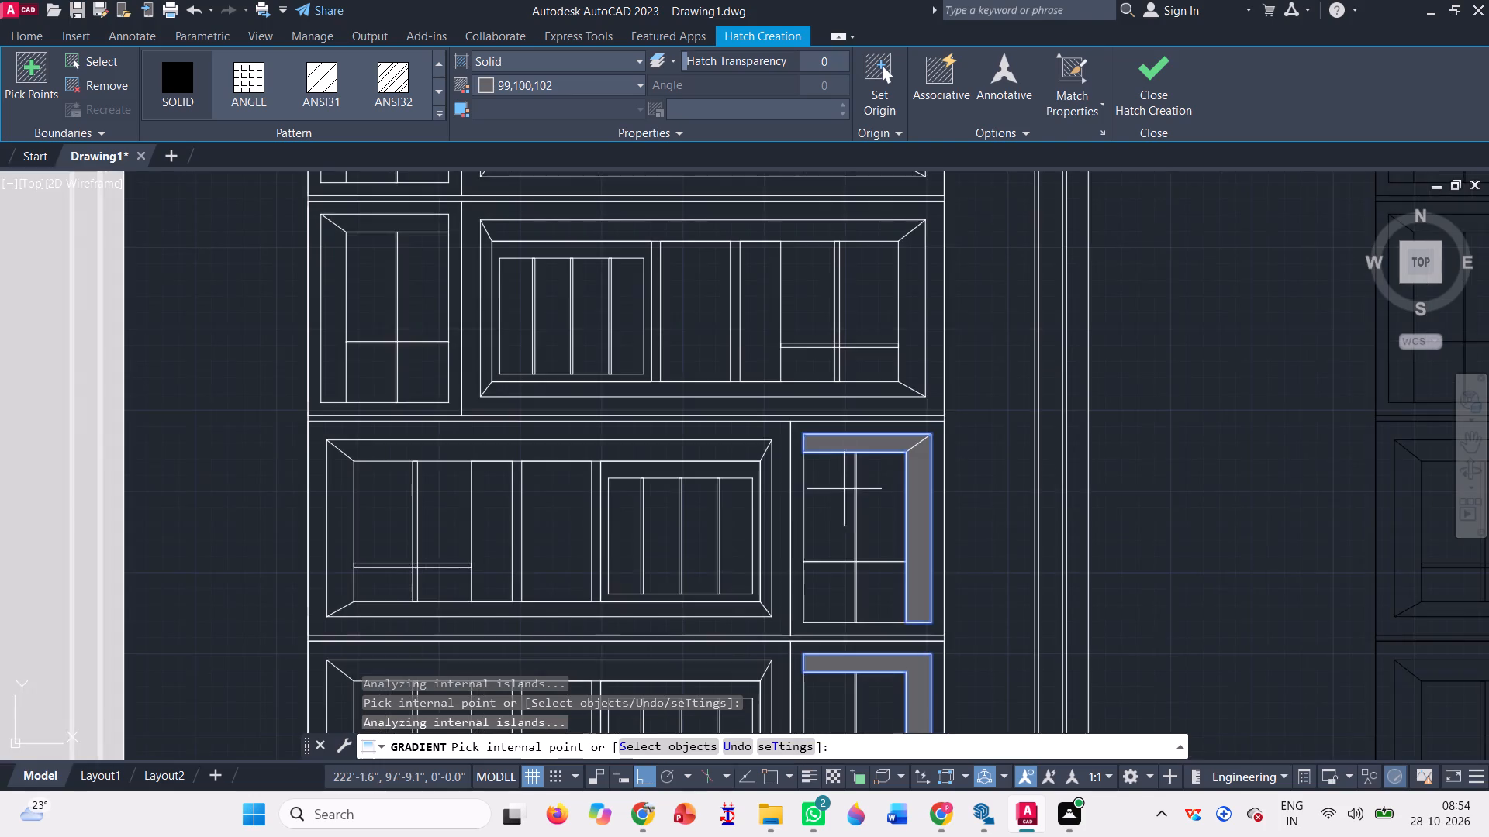
Add the top and left reveals of the middle elevation's lower left window bay to the dark grey solid hatch.
scroll(836, 494, down, 2)
scroll(670, 365, up, 4)
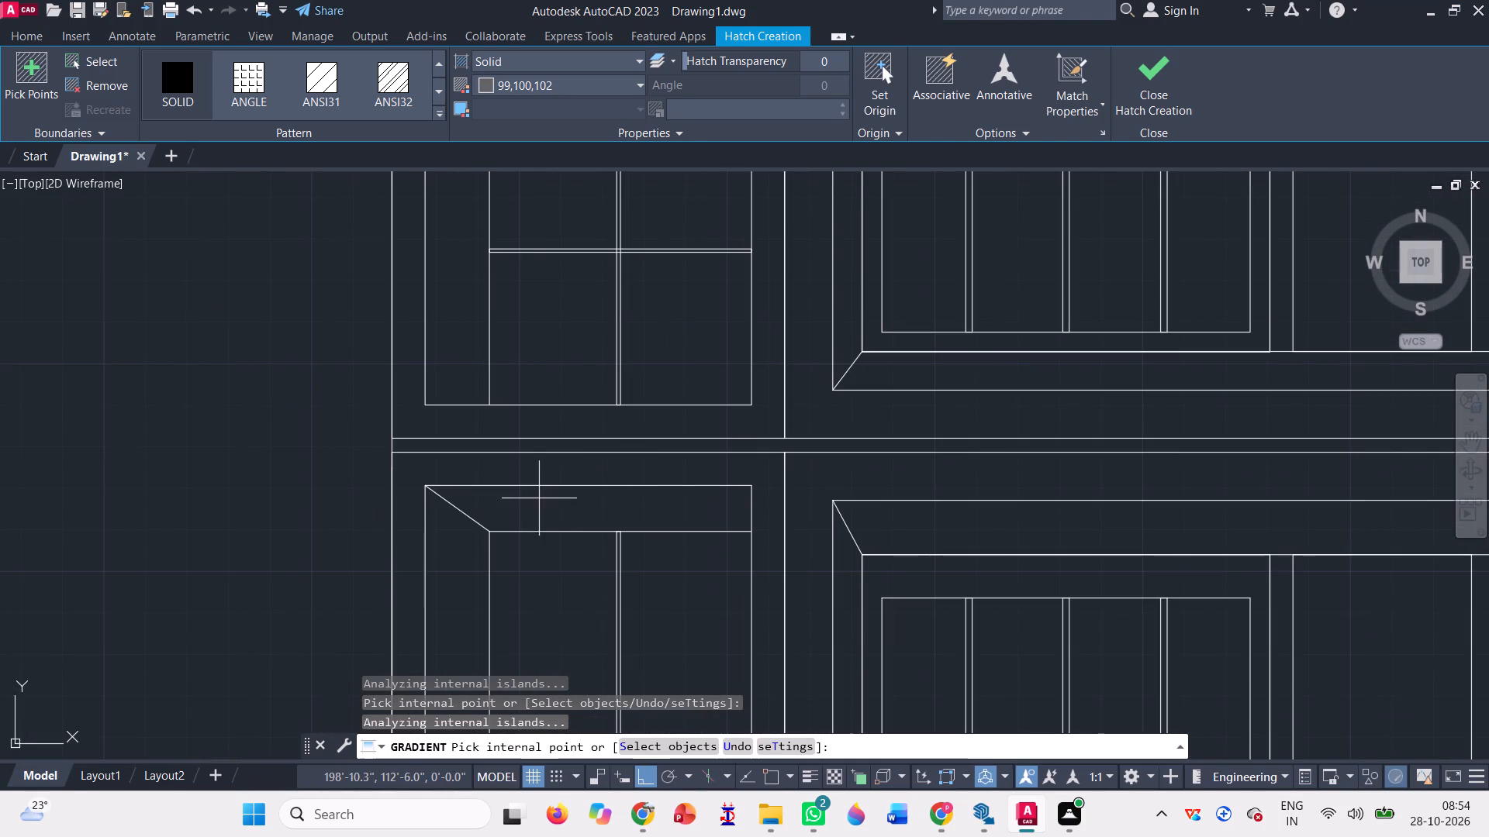
click(532, 498)
scroll(636, 487, down, 2)
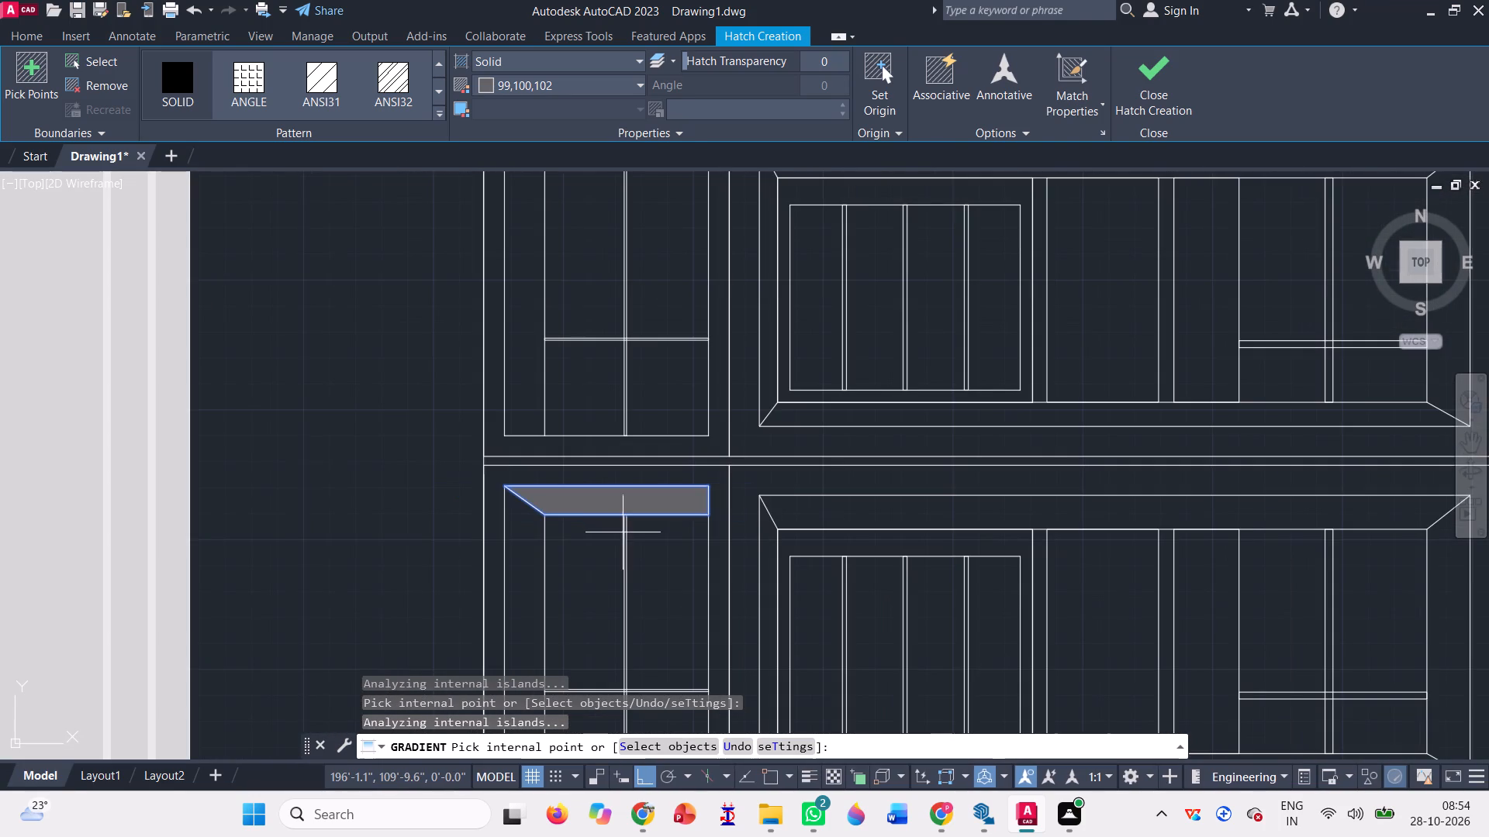
click(527, 560)
scroll(652, 505, down, 2)
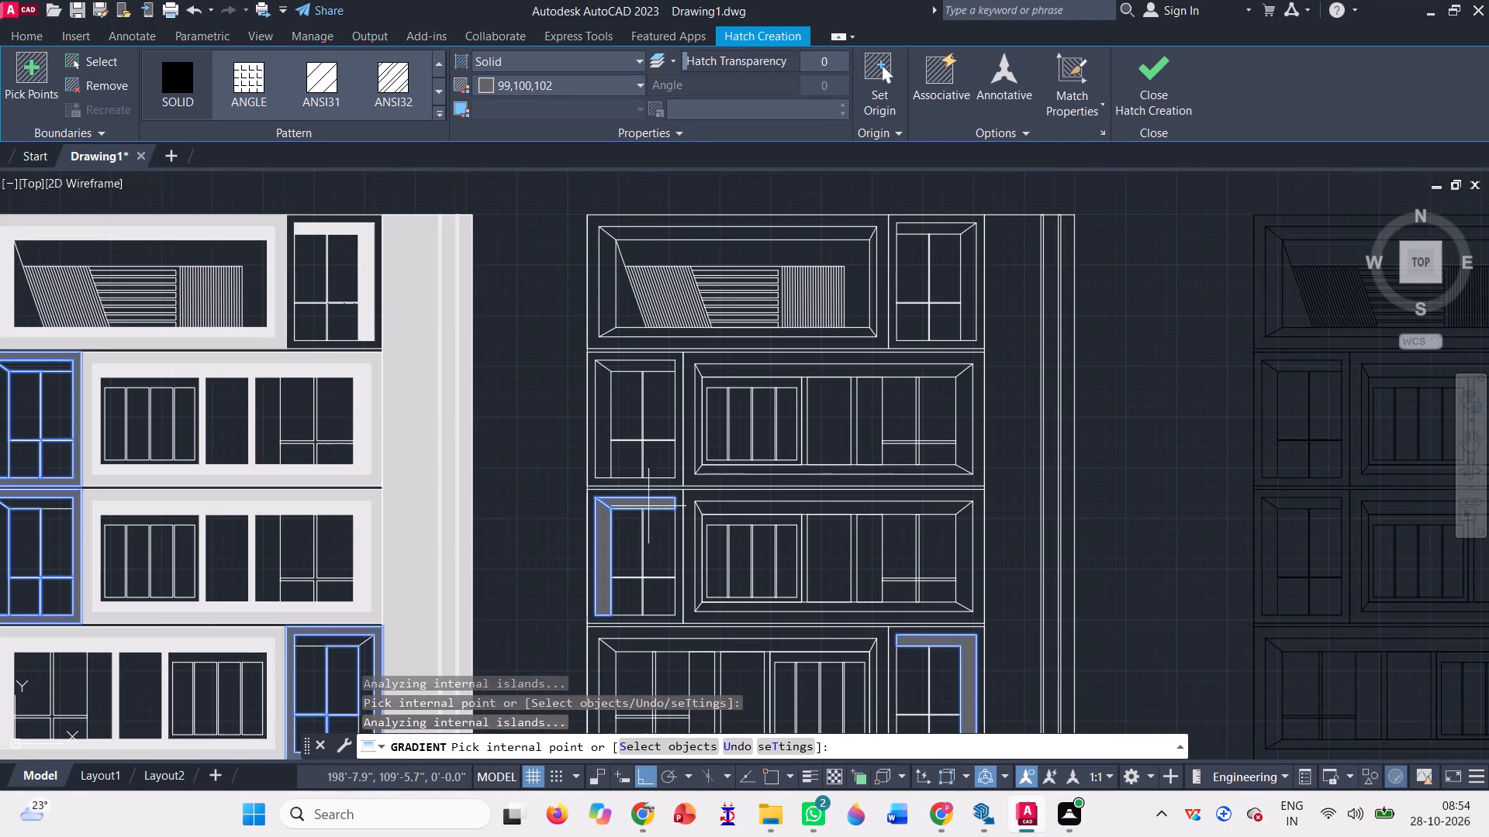
Add the top and left reveals of the middle elevation's upper left window bay to the hatch, undoing the mistaken border pick.
scroll(613, 352, up, 3)
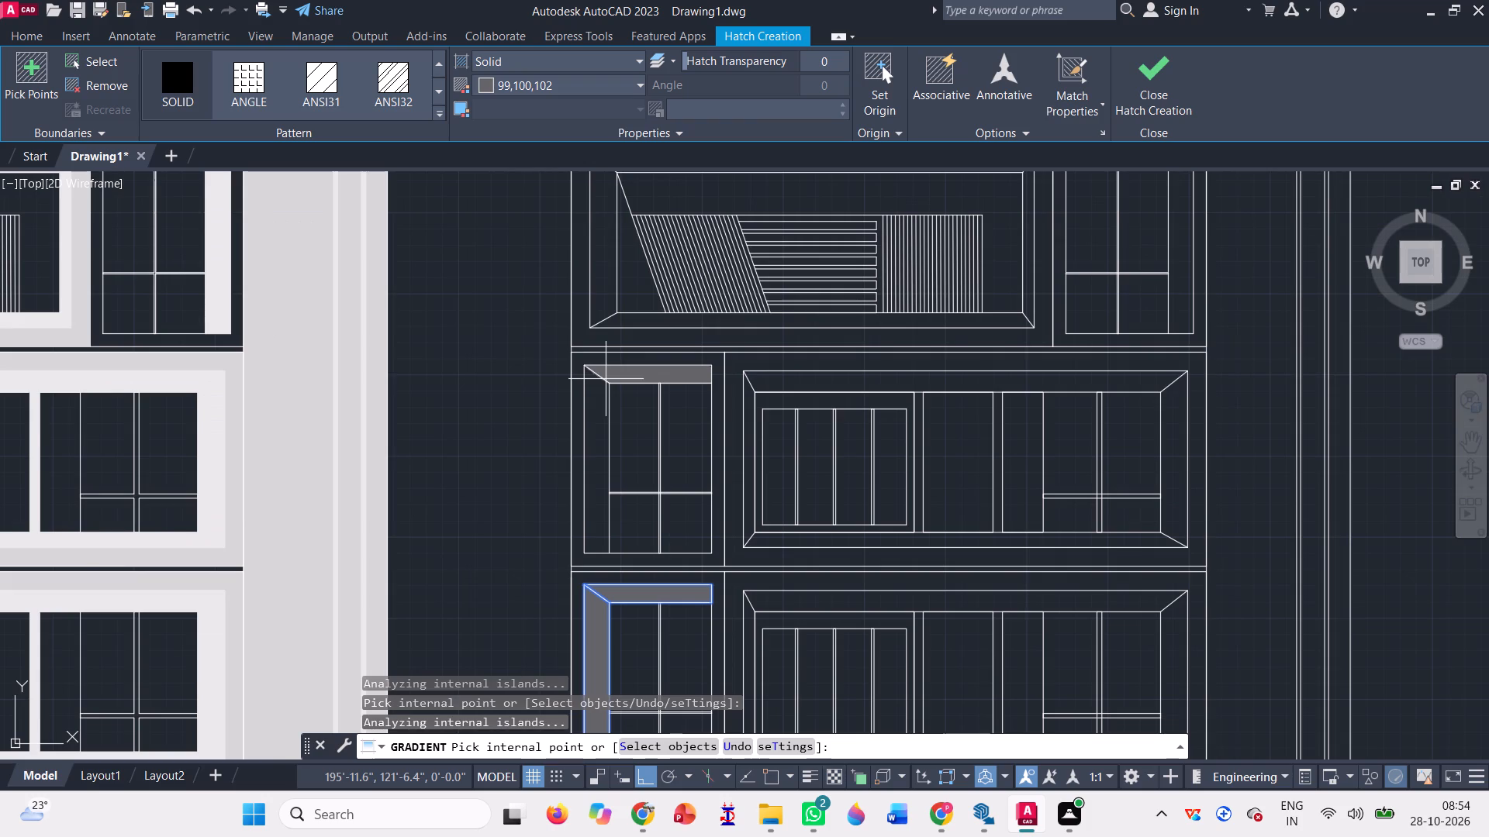
click(610, 372)
click(582, 415)
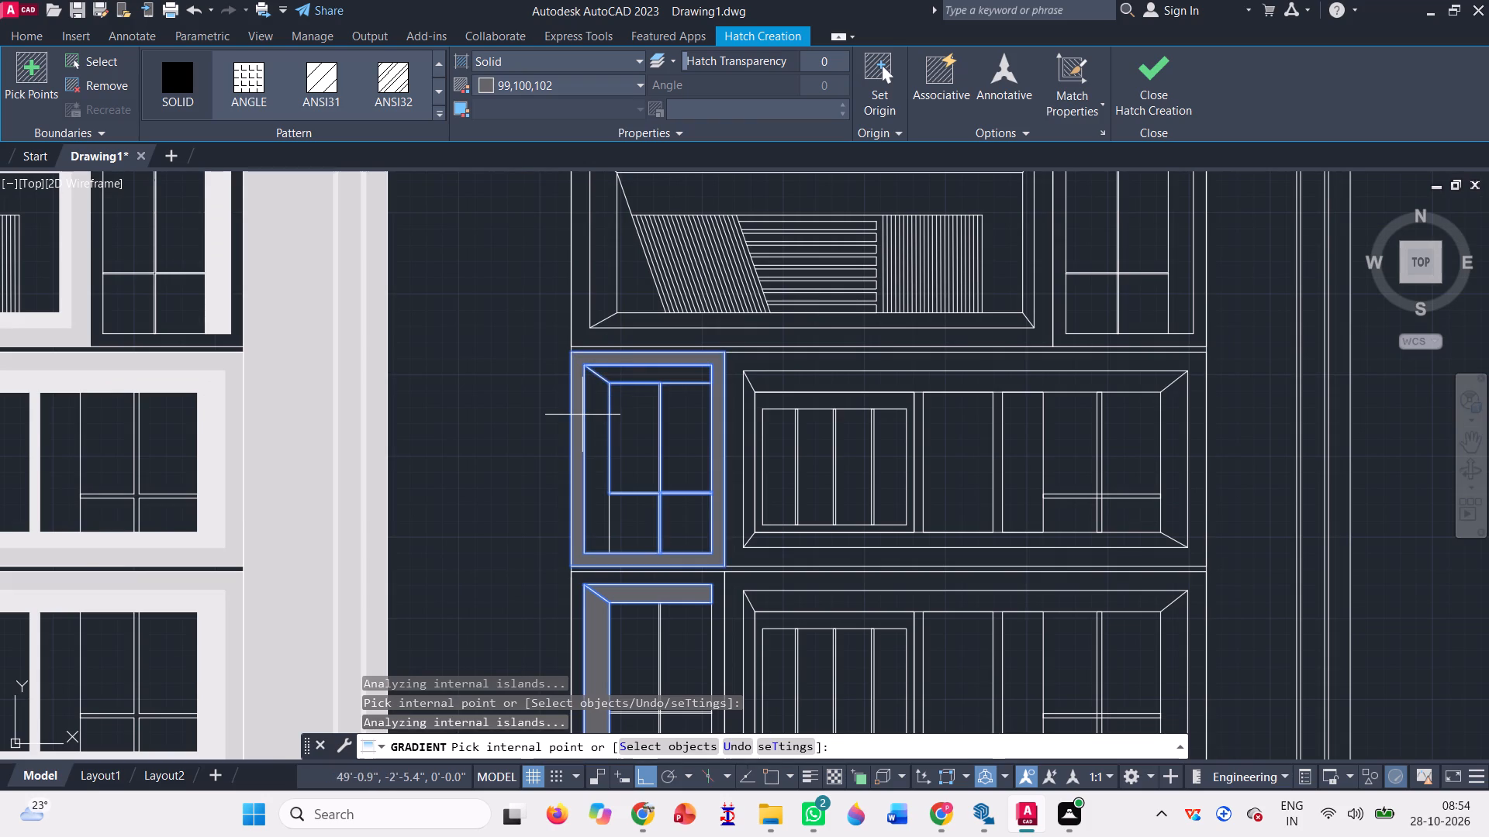
key(ctrl+z)
scroll(584, 414, up, 4)
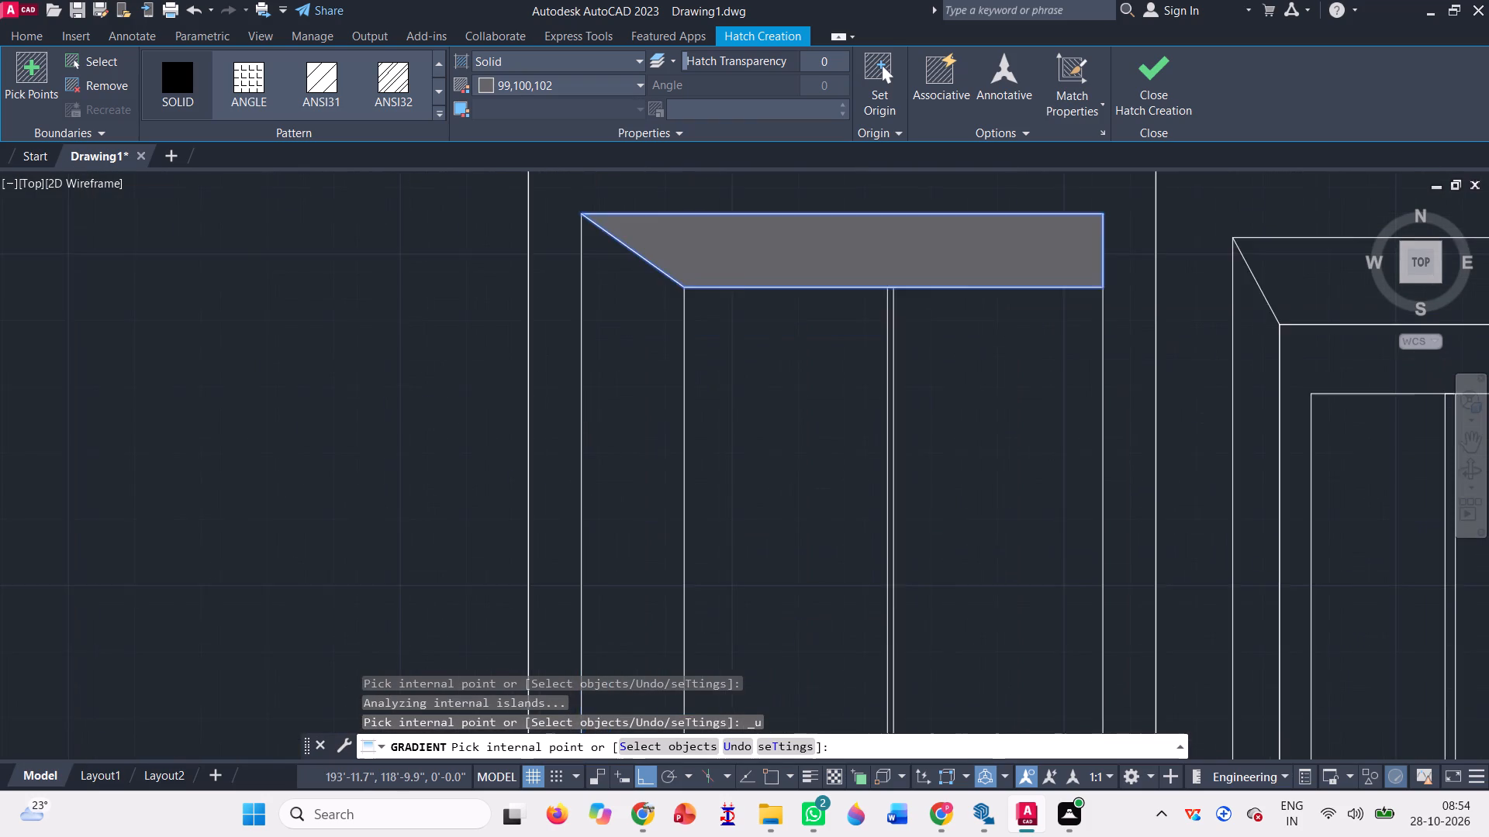
click(648, 438)
scroll(646, 418, down, 3)
scroll(594, 333, down, 4)
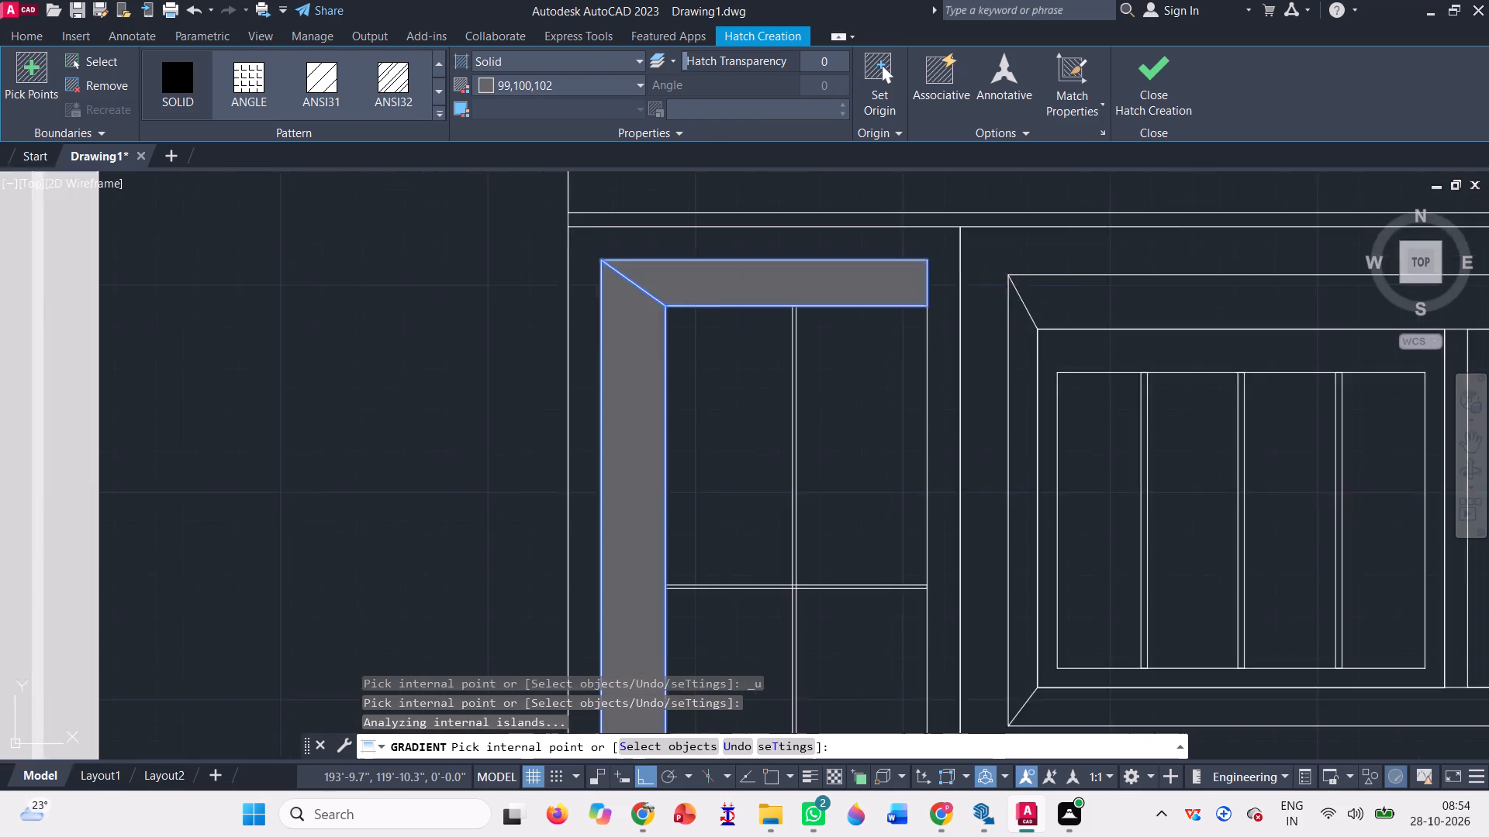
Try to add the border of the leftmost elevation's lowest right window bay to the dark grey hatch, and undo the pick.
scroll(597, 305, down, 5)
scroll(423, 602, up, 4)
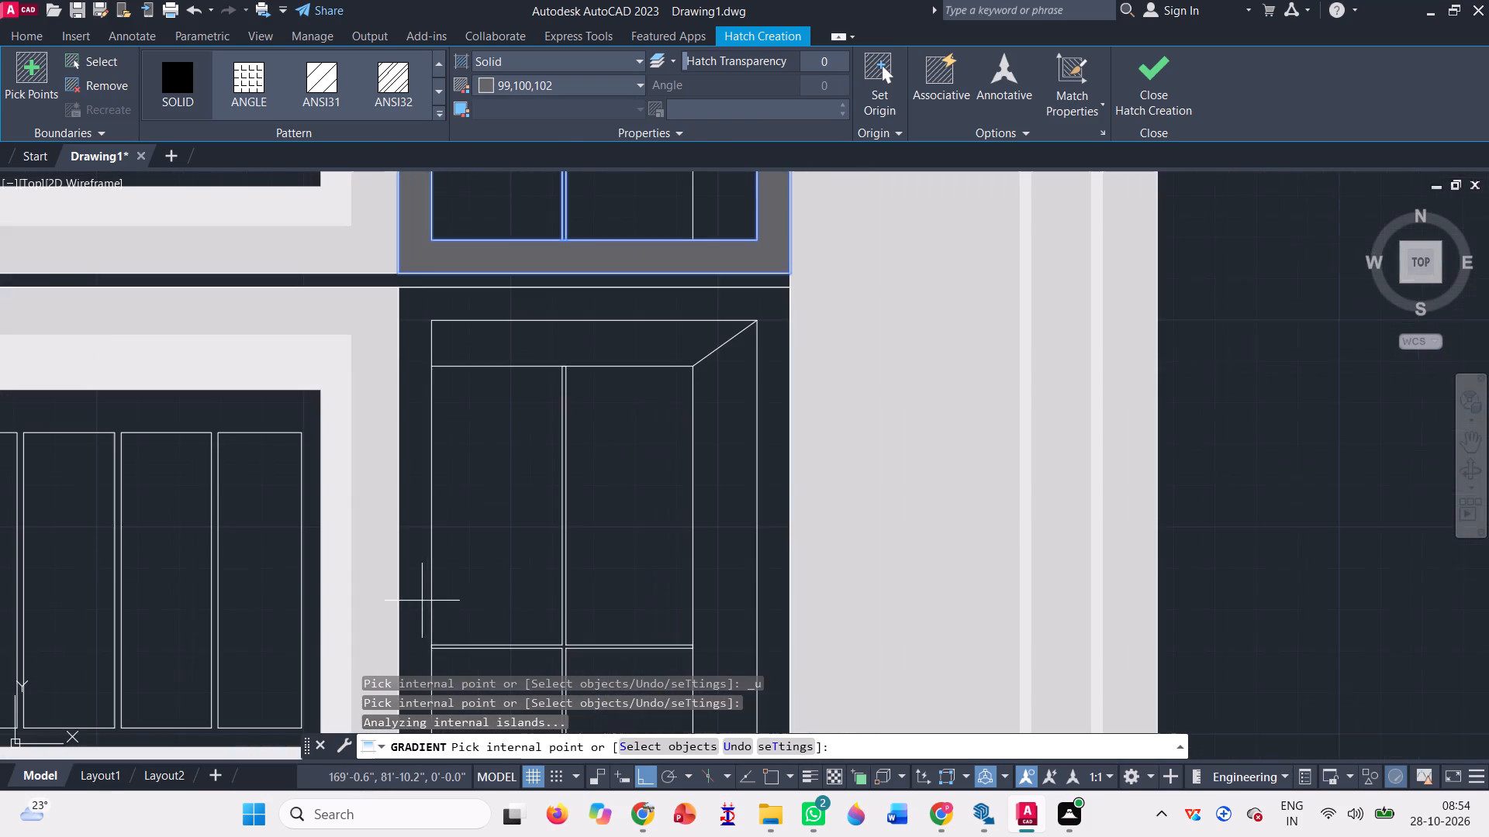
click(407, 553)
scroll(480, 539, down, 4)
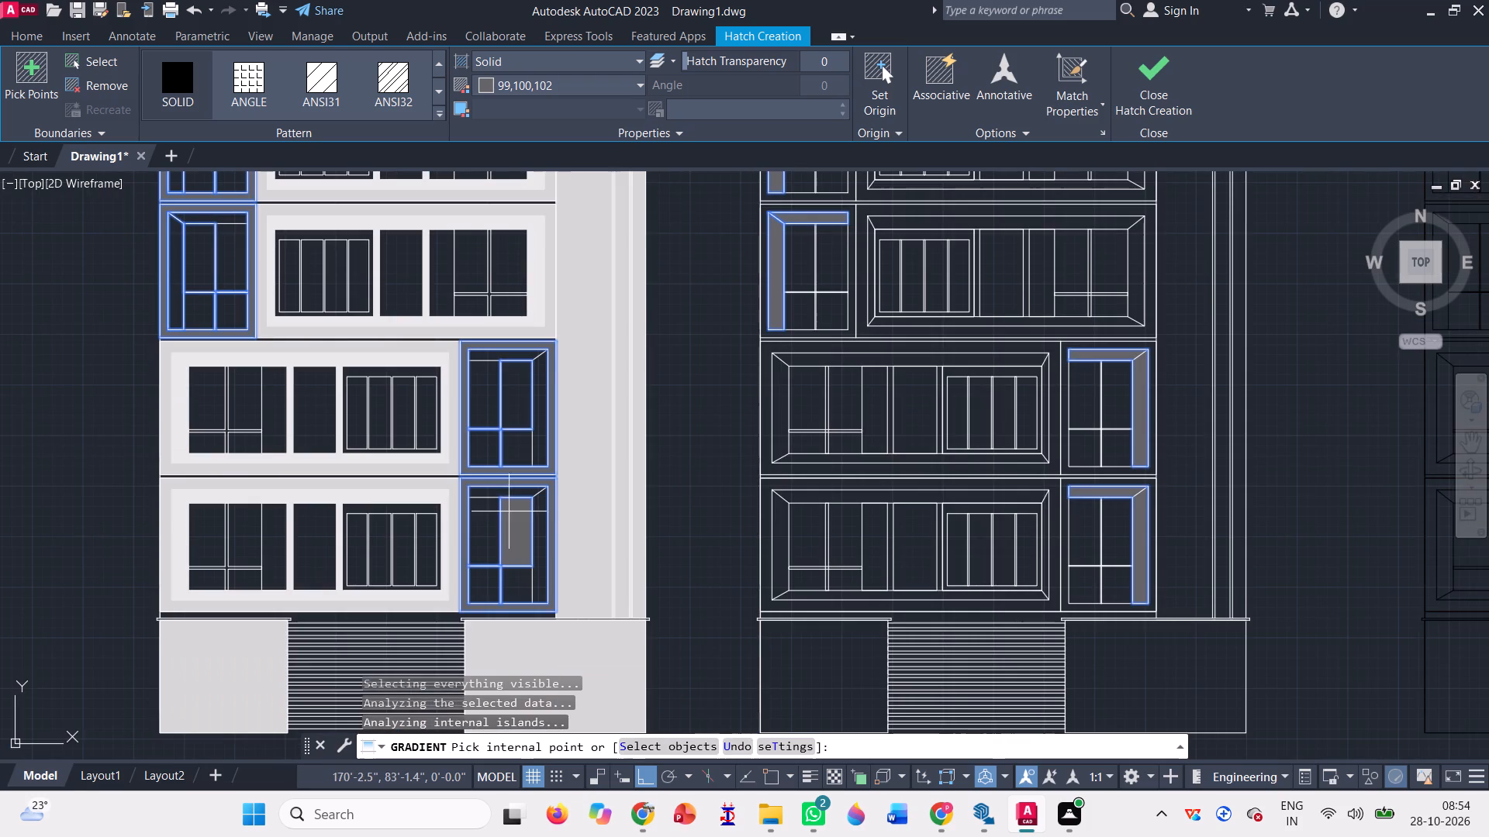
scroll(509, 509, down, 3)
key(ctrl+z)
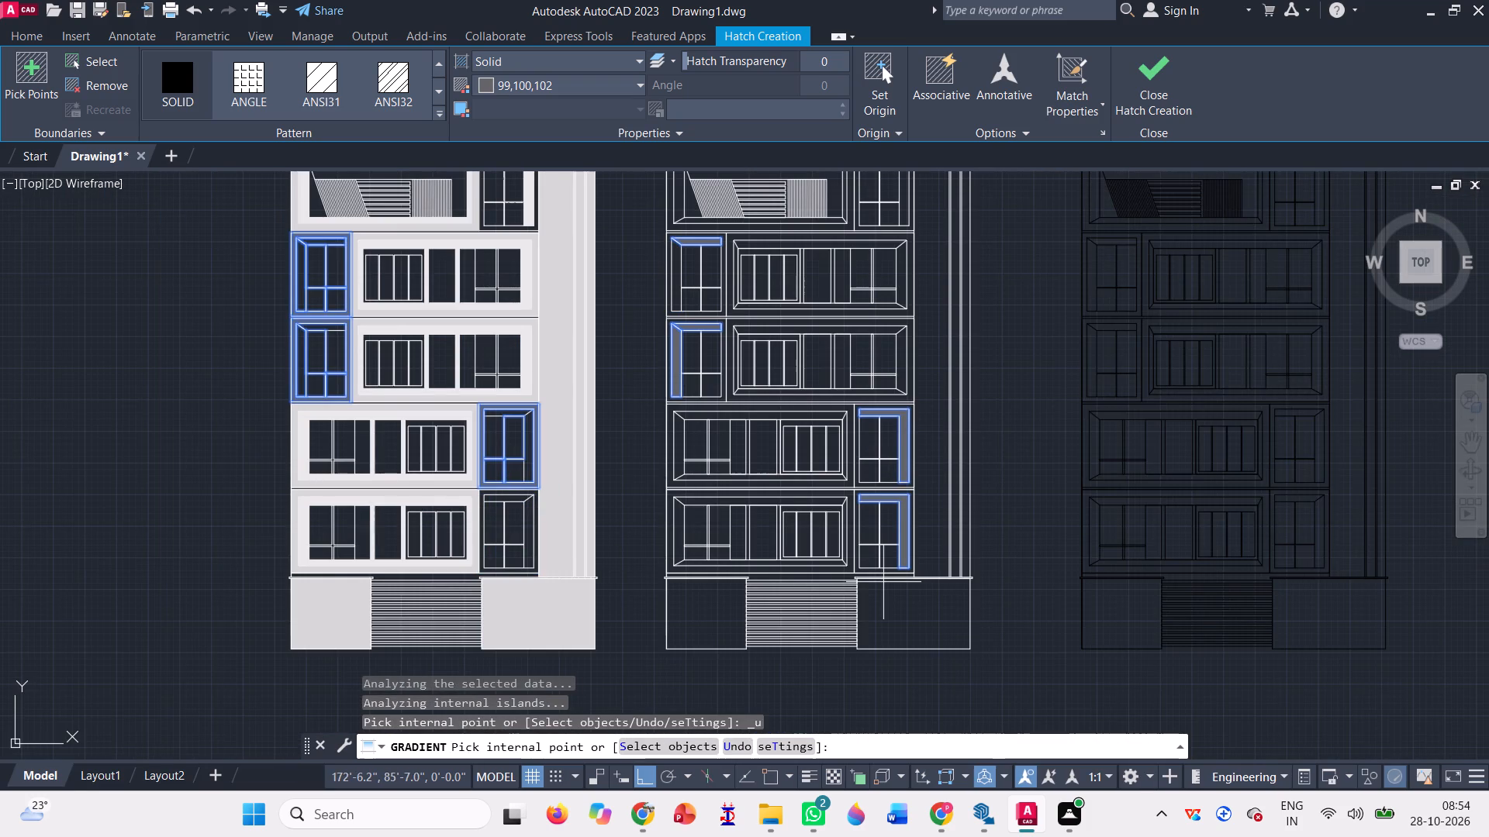
Add the border of the middle elevation's lowest right window bay to the dark grey solid hatch.
scroll(883, 571, up, 7)
click(845, 574)
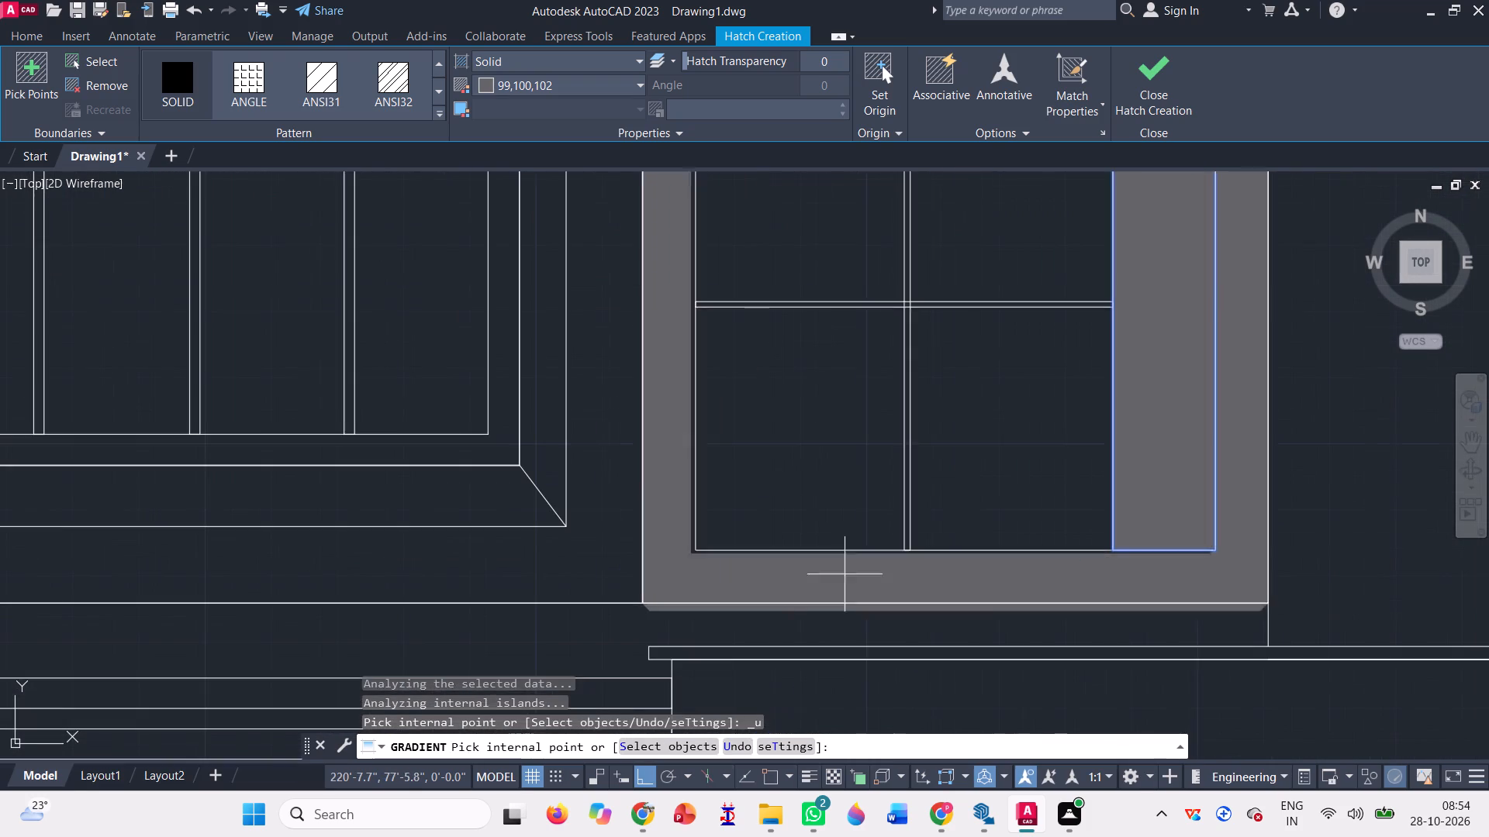
scroll(845, 574, down, 4)
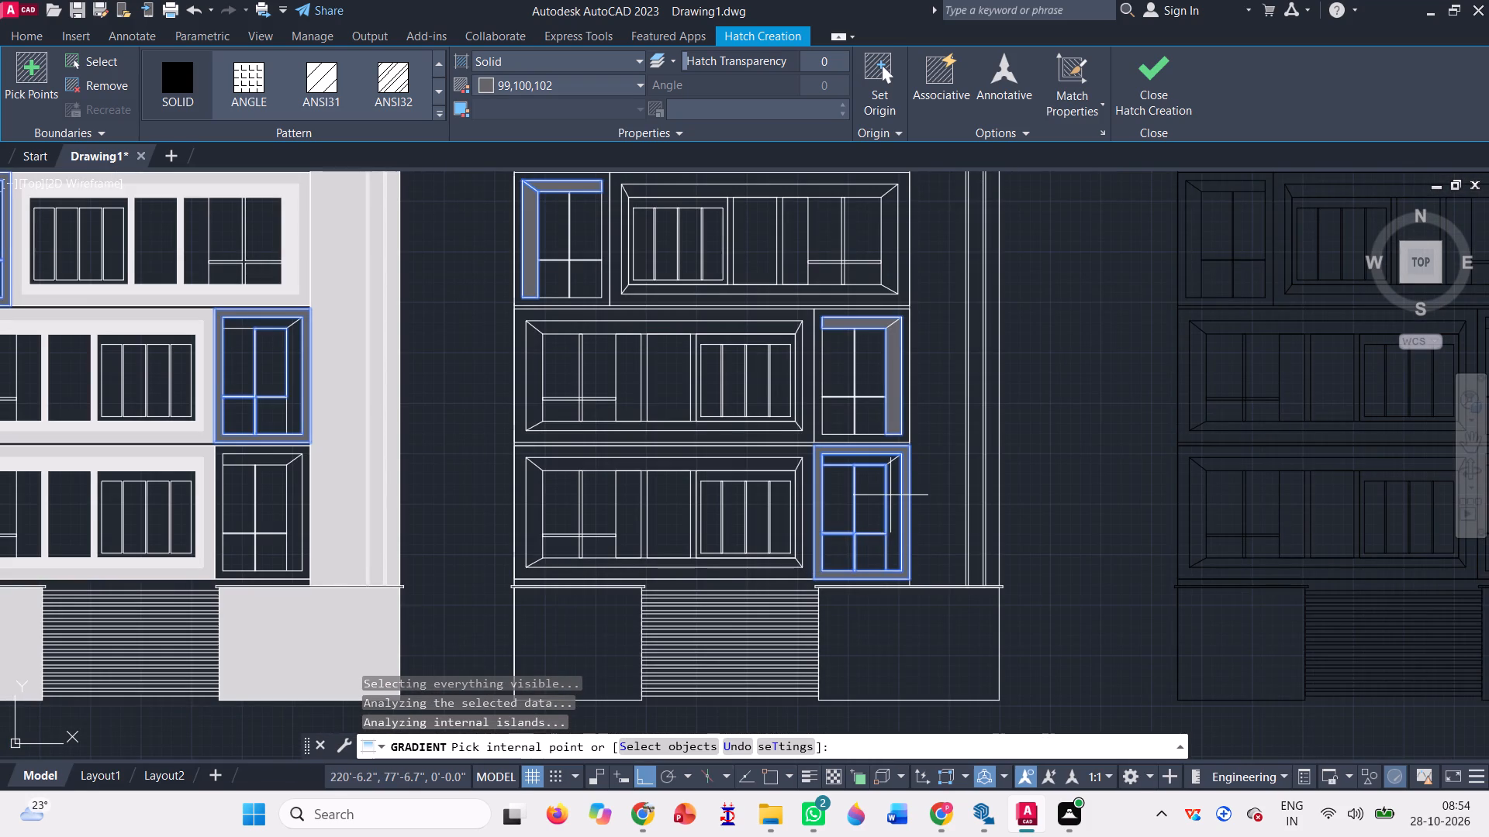
scroll(883, 460, up, 4)
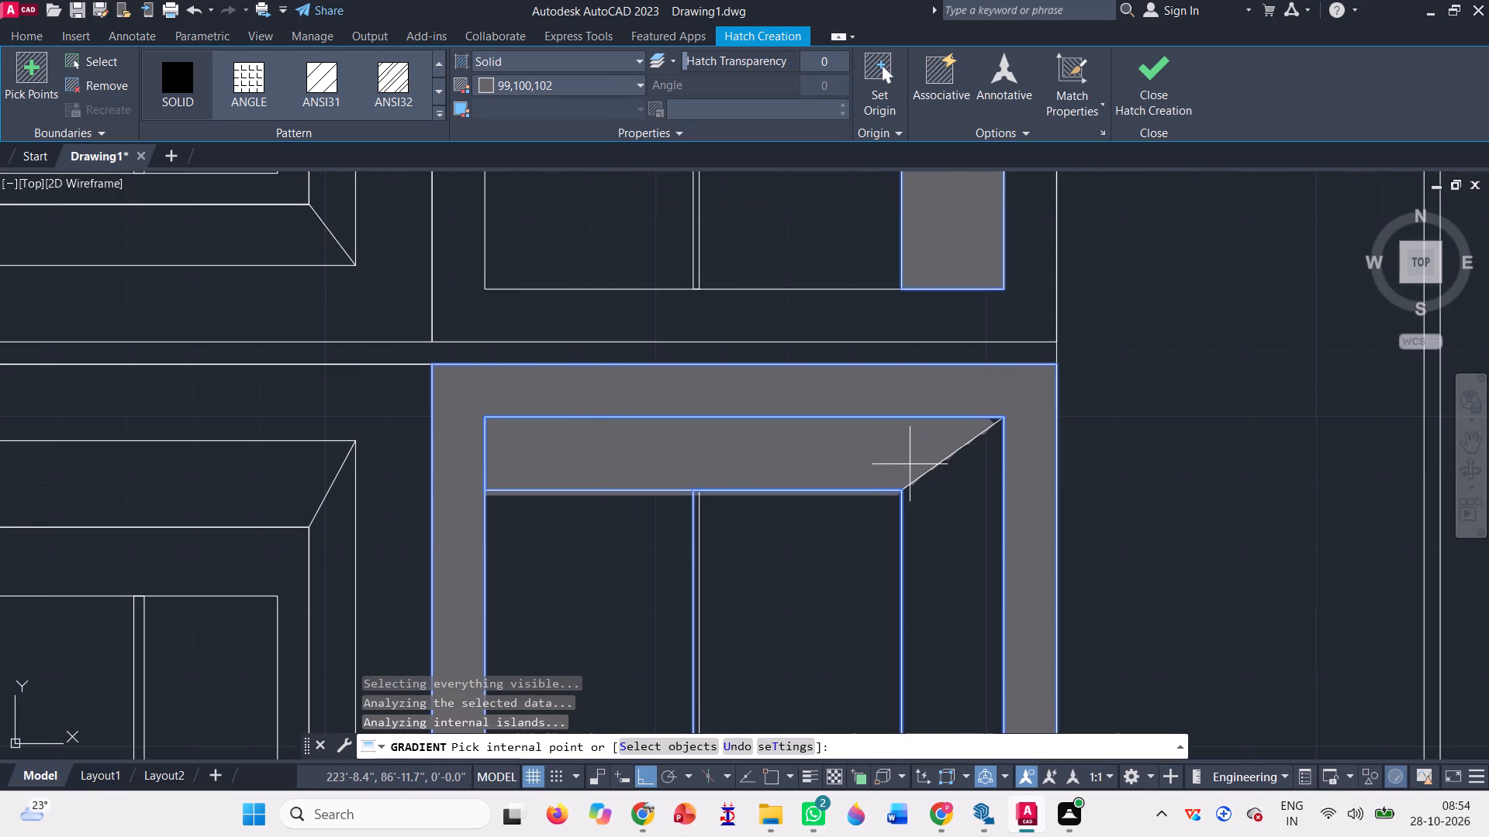
click(935, 453)
scroll(900, 467, down, 7)
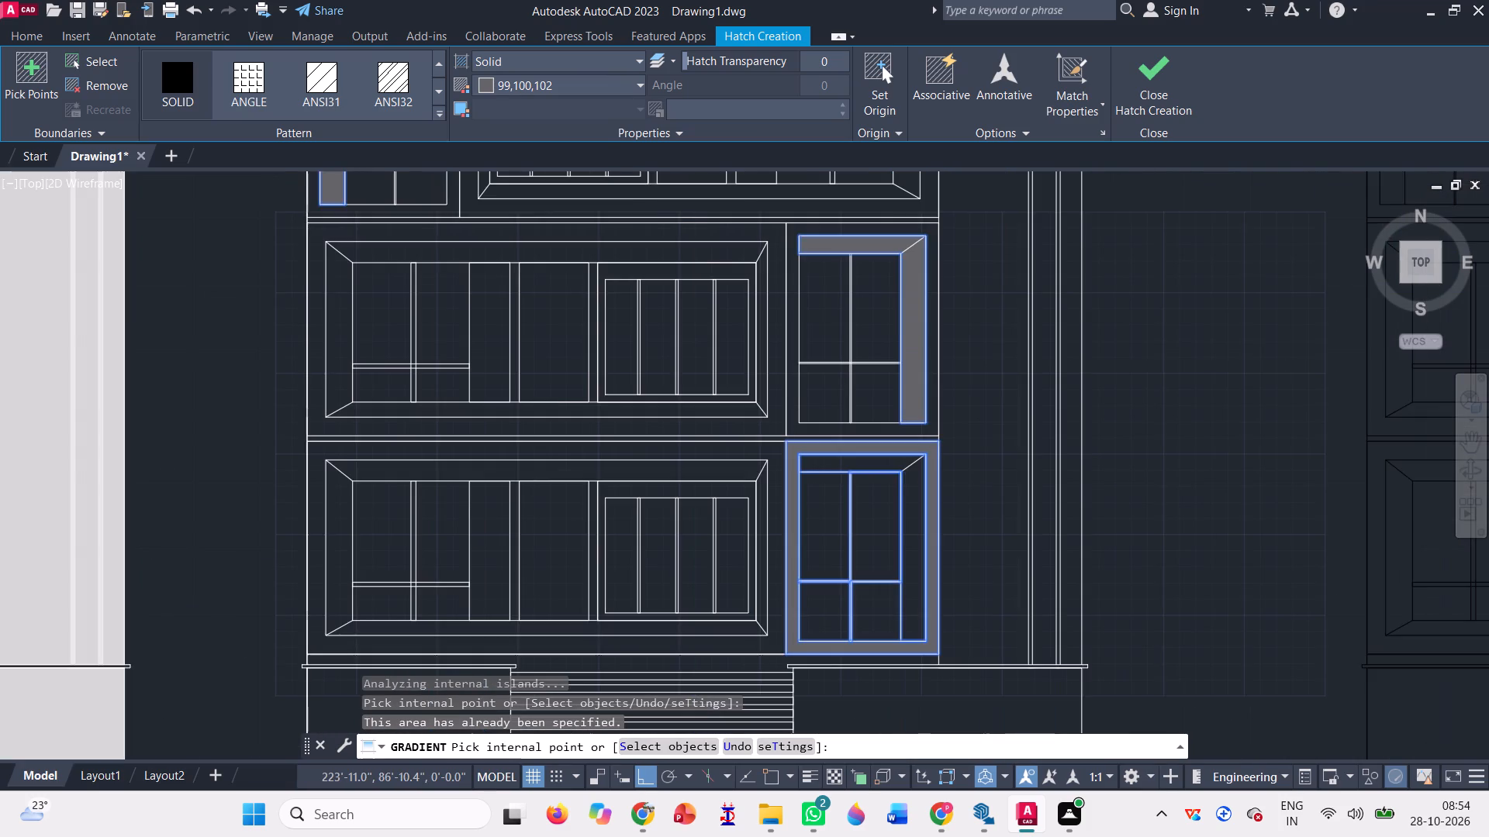
Add the right and top reveals of the leftmost elevation's lowest right window bay, and finish the dark grey hatch.
scroll(285, 491, up, 4)
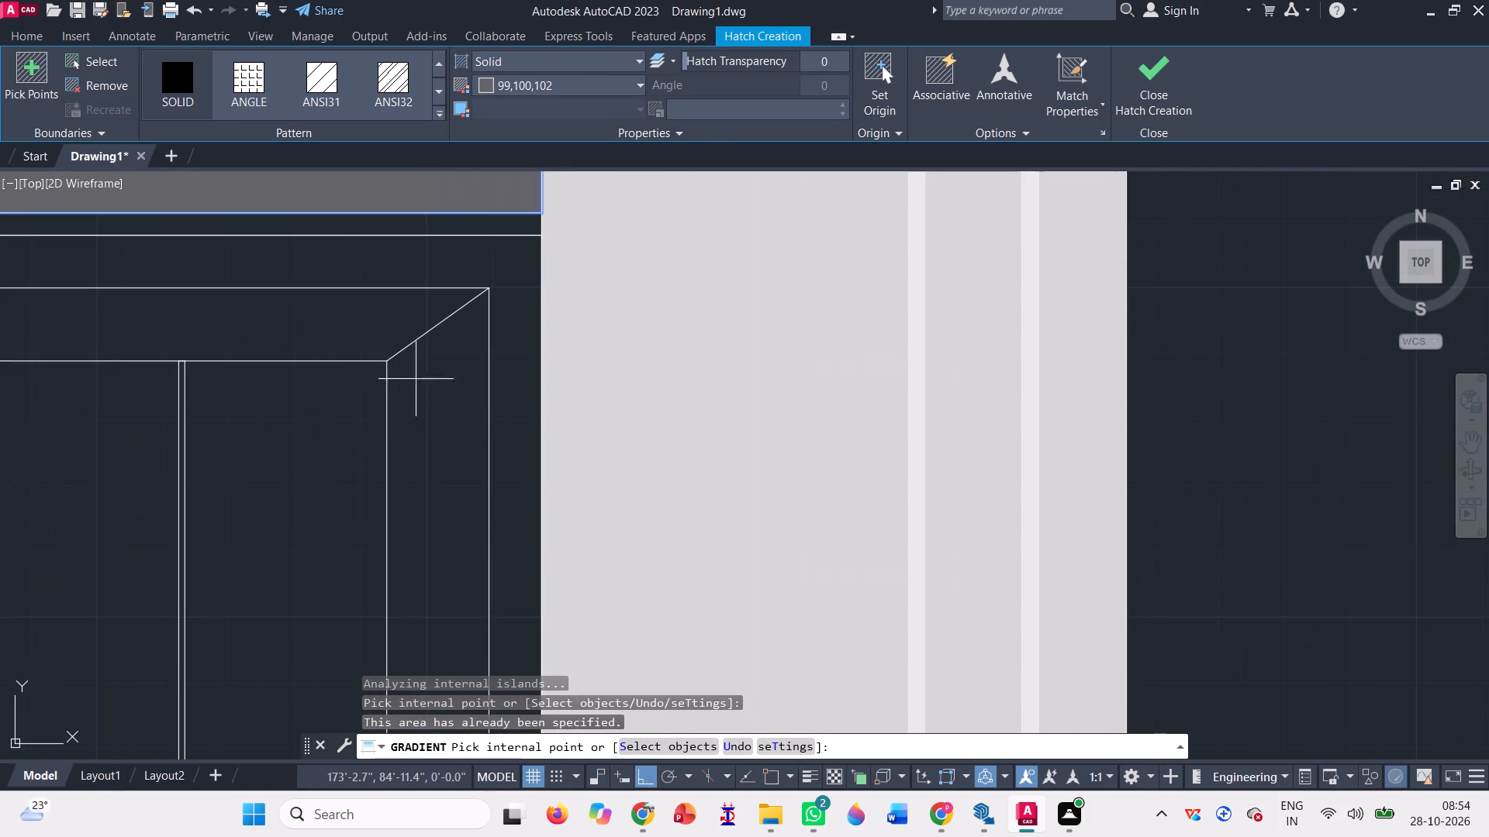
click(431, 370)
click(320, 297)
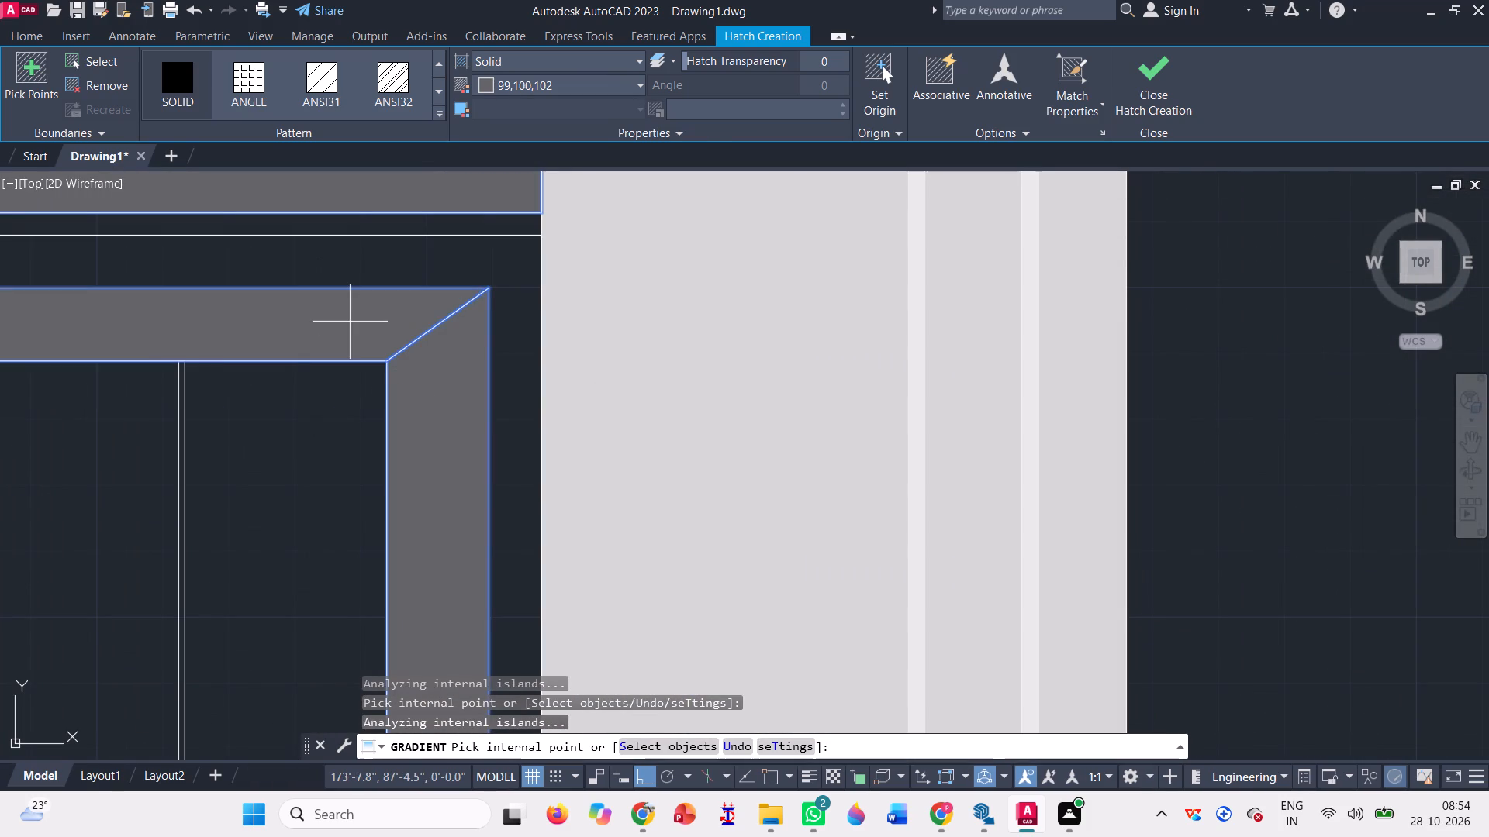
scroll(550, 400, down, 9)
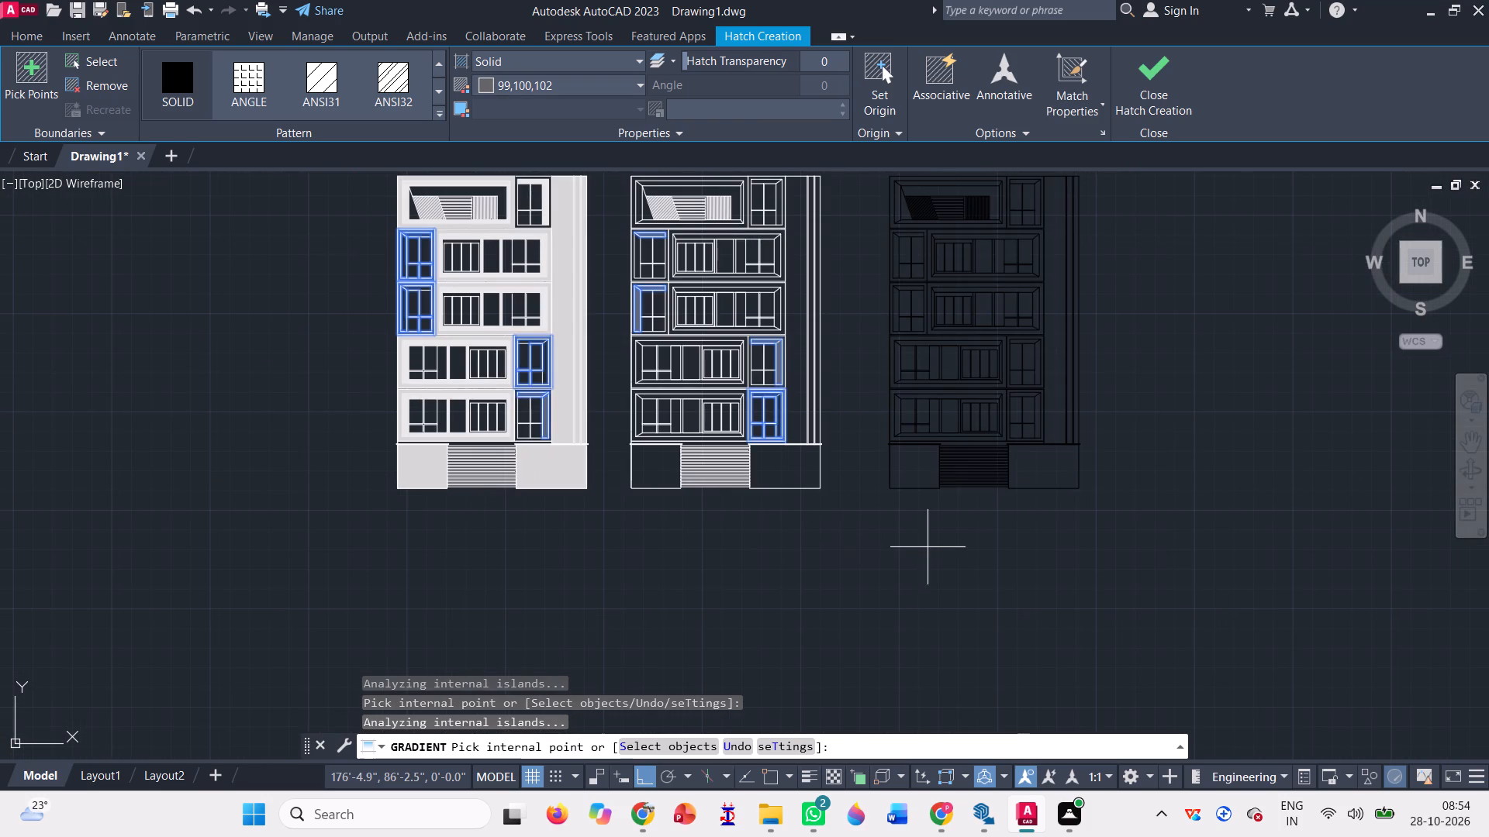
key(space)
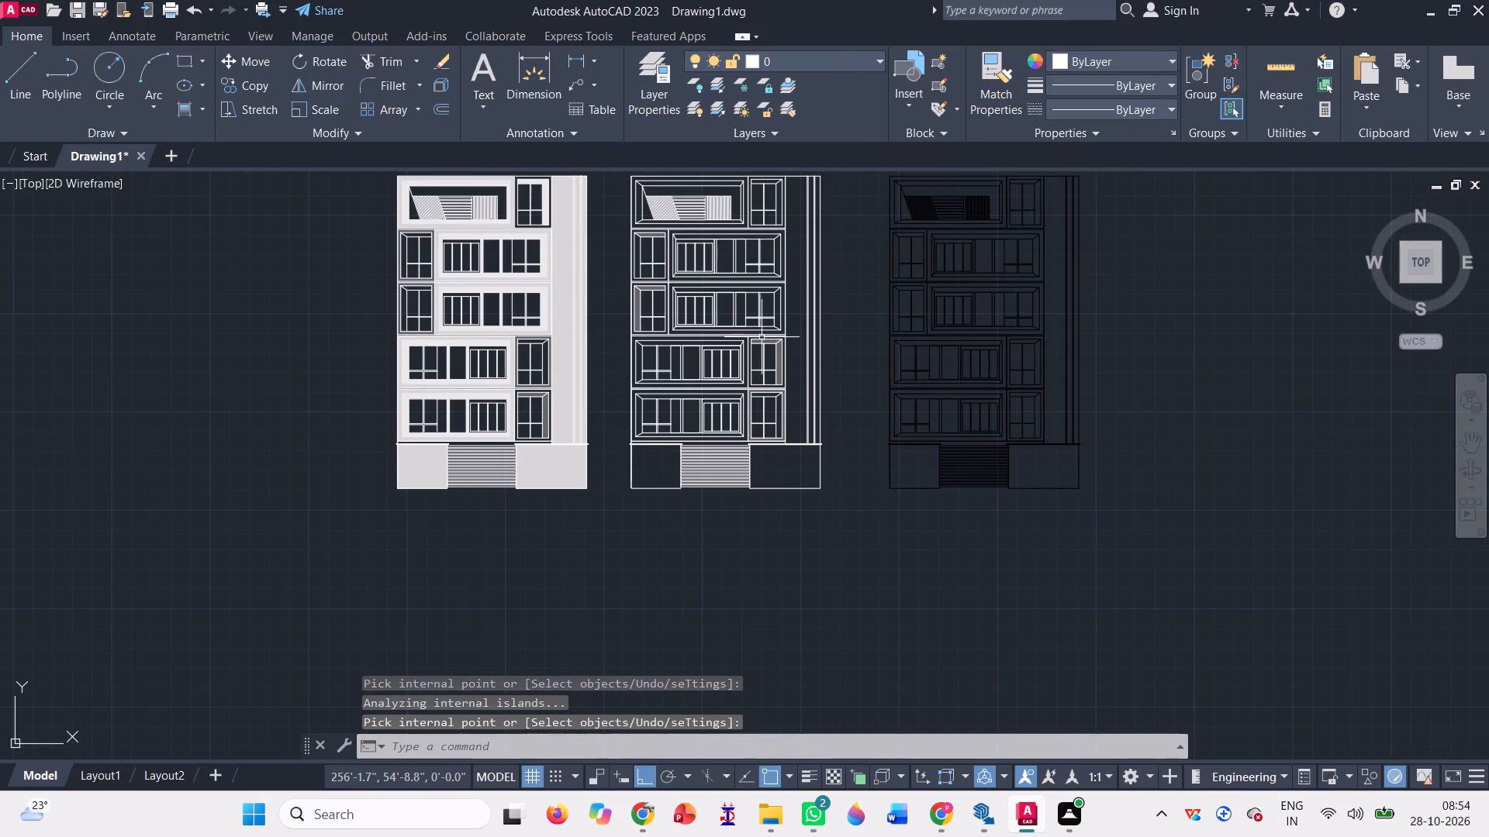
Copy the dark grey hatch from the middle elevation's bottom right corner to the leftmost elevation's bottom right corner.
scroll(762, 334, up, 6)
click(779, 404)
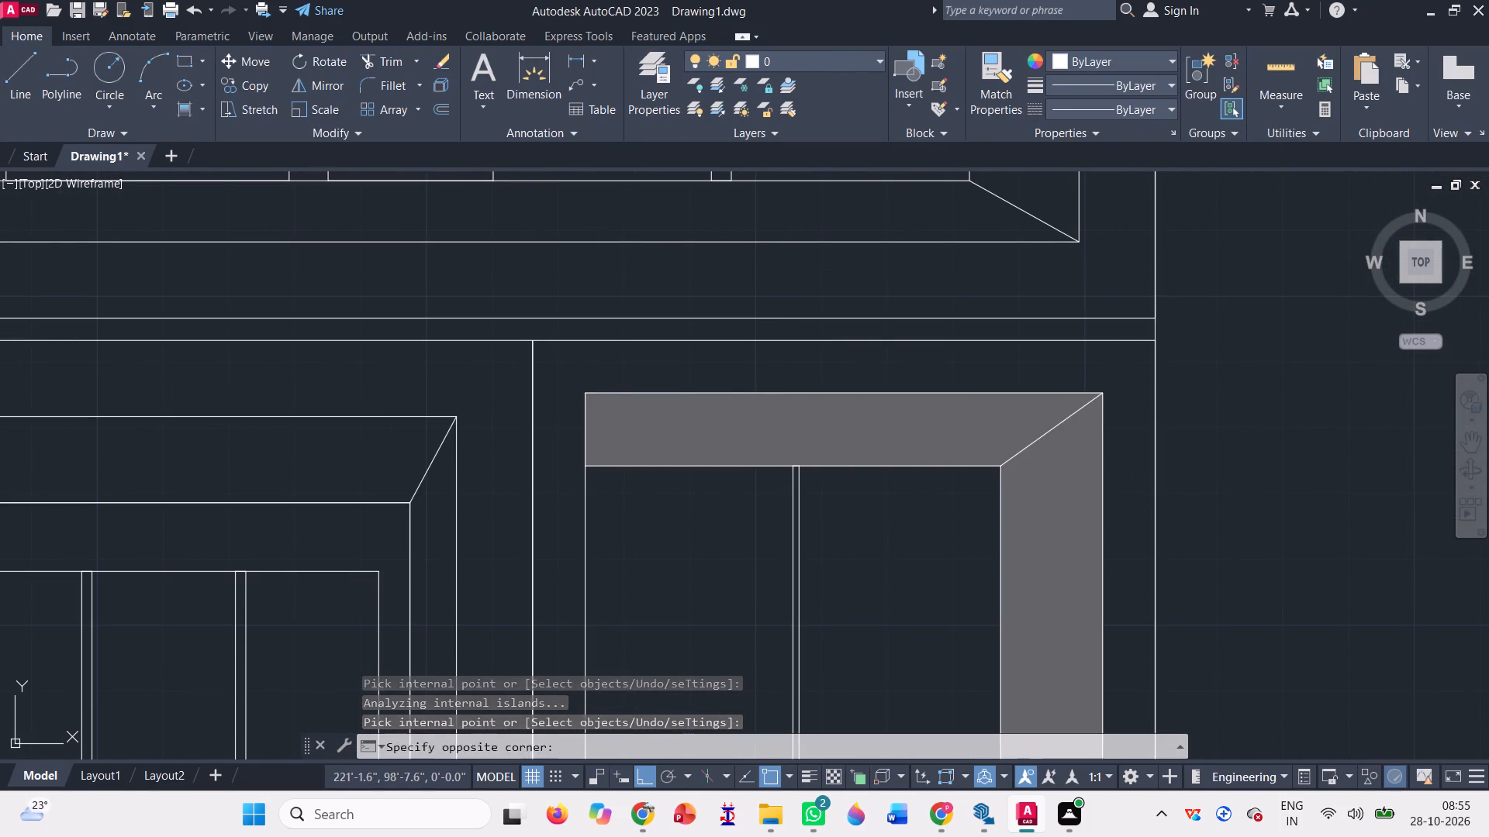
scroll(768, 408, down, 3)
scroll(578, 362, down, 4)
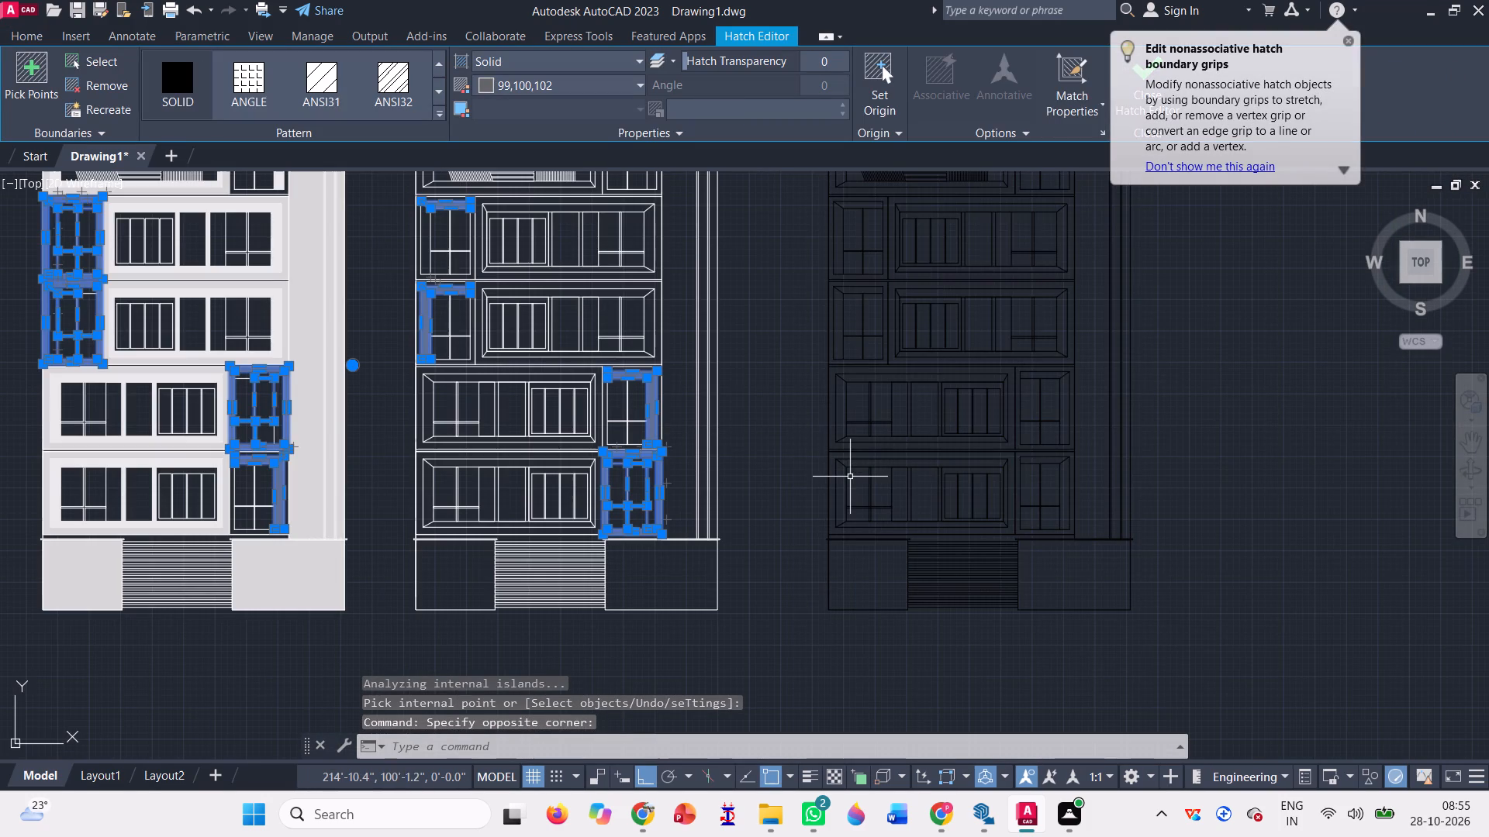
text(co)
key(space)
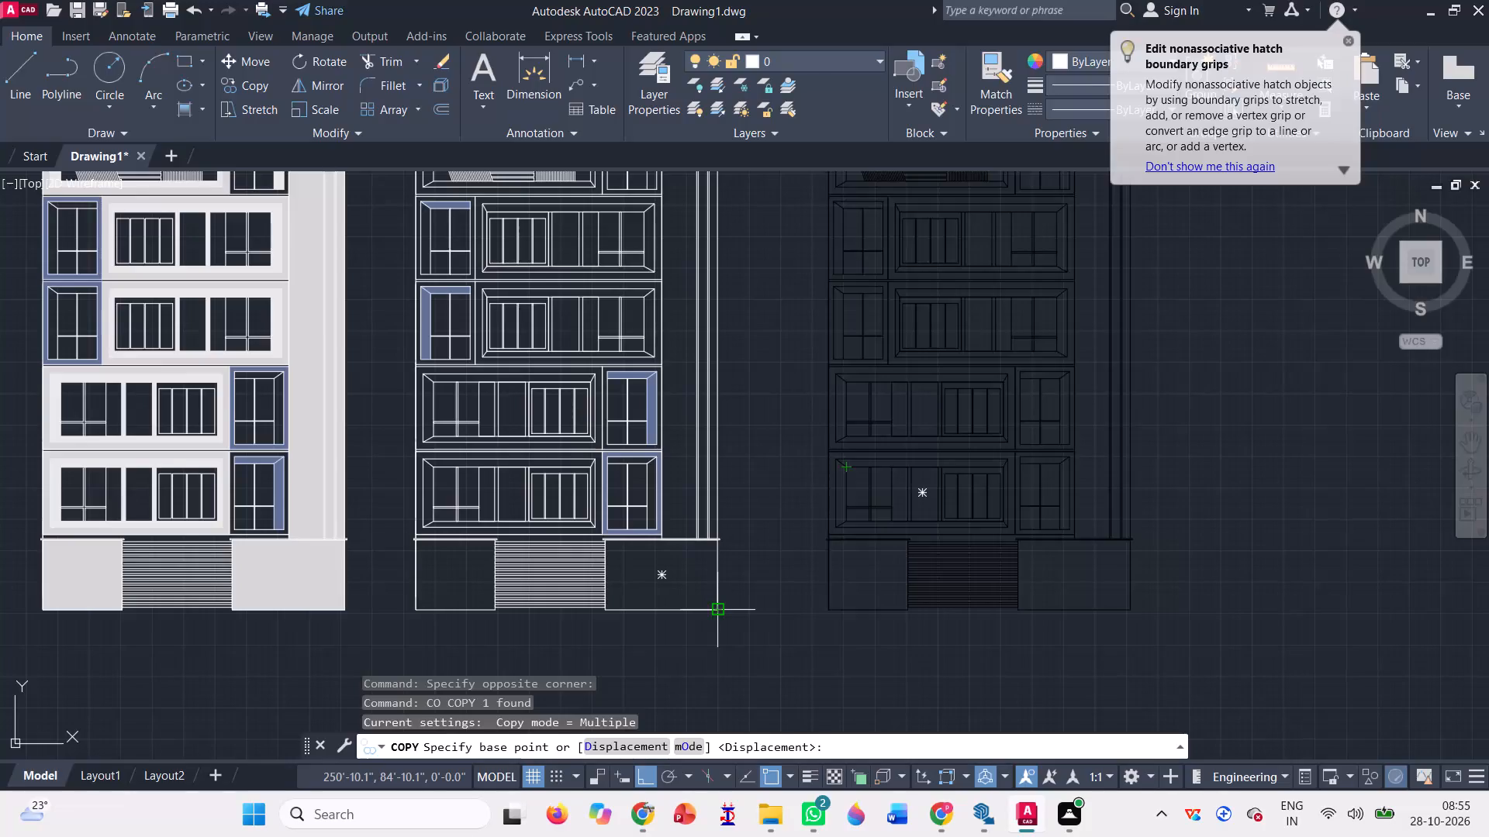
click(715, 609)
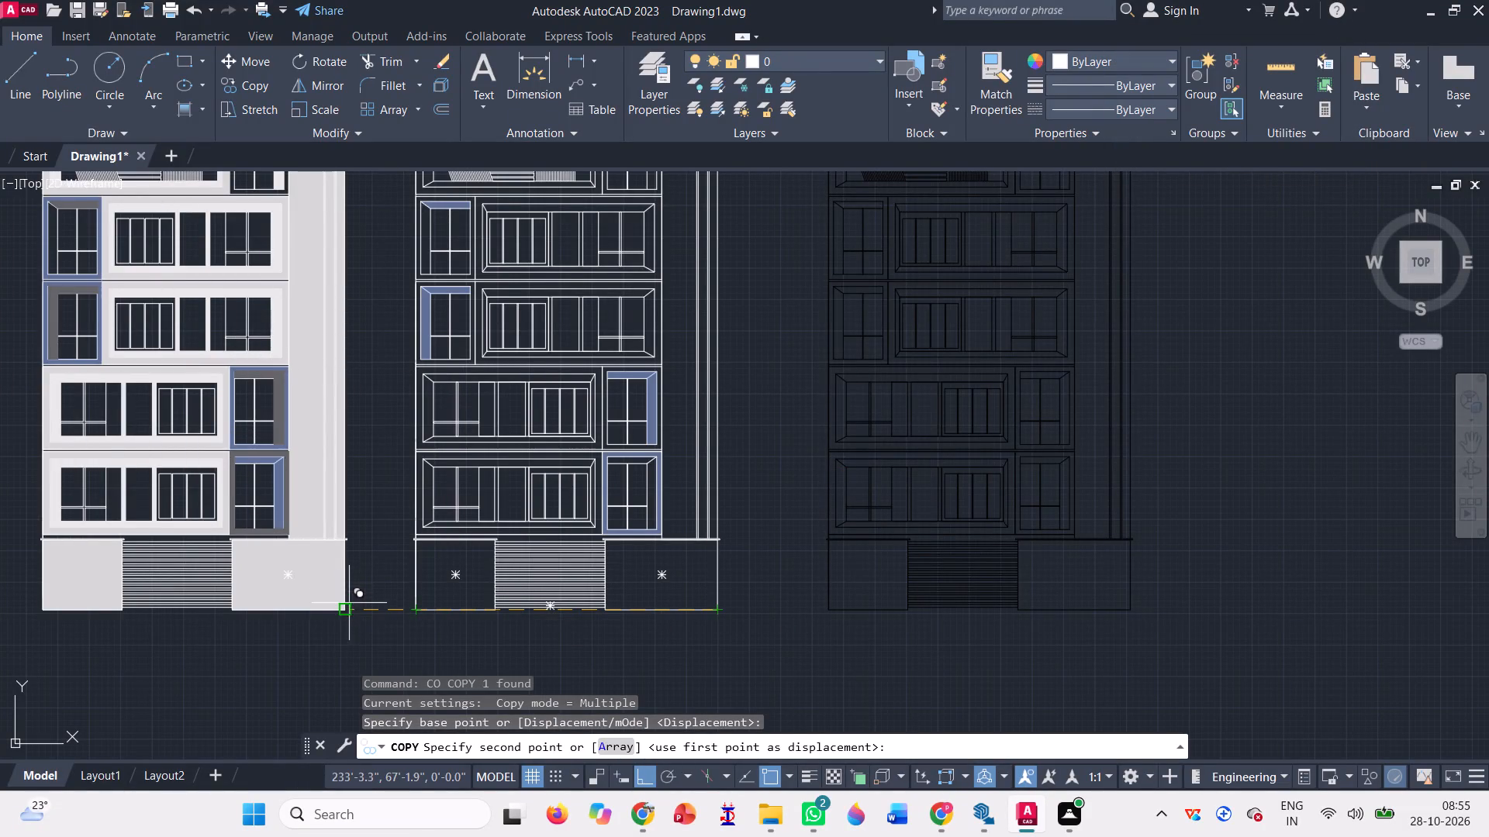
click(342, 615)
scroll(547, 640, down, 2)
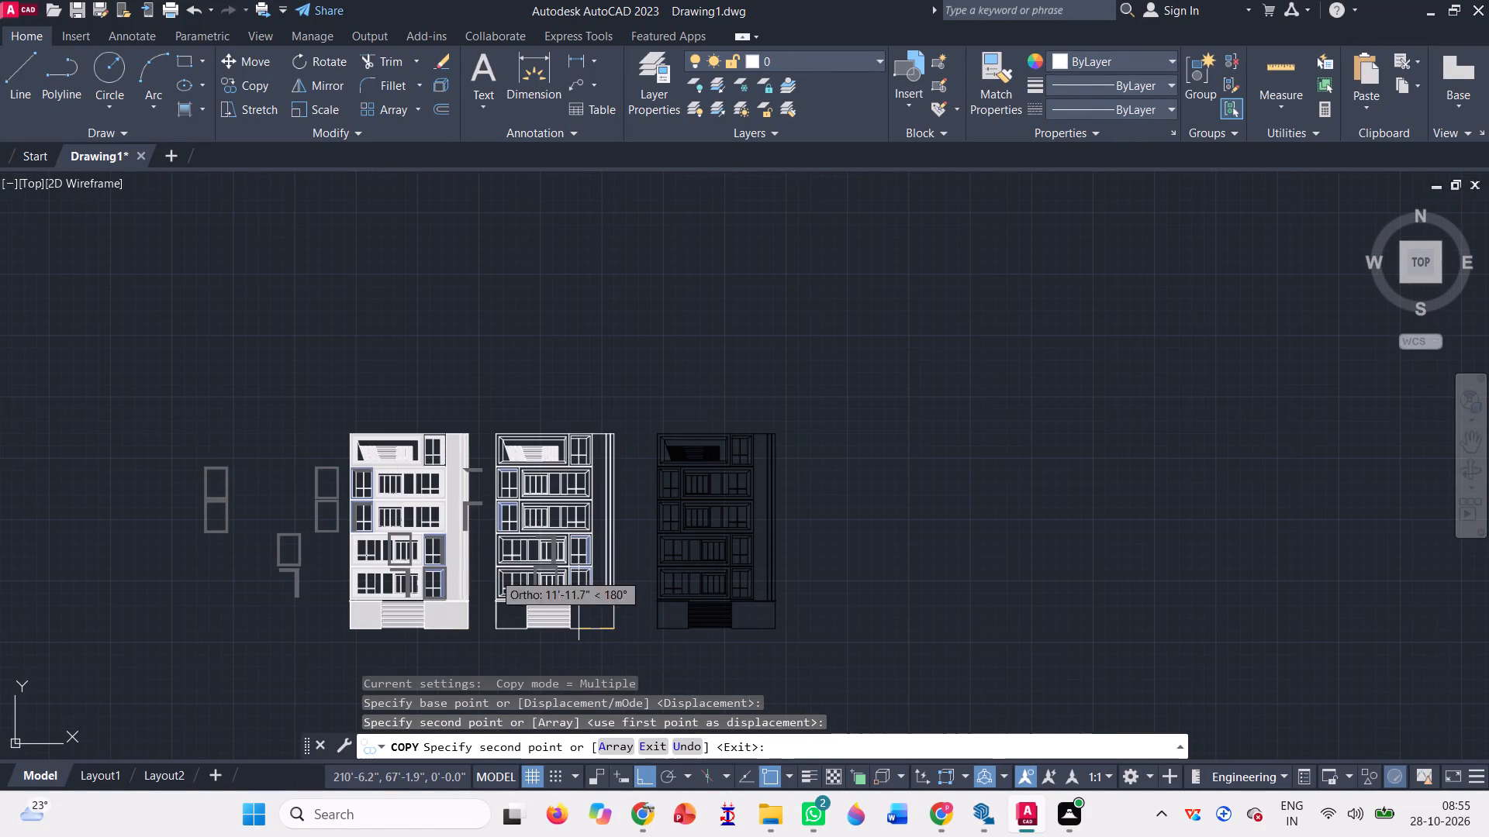
key(Escape)
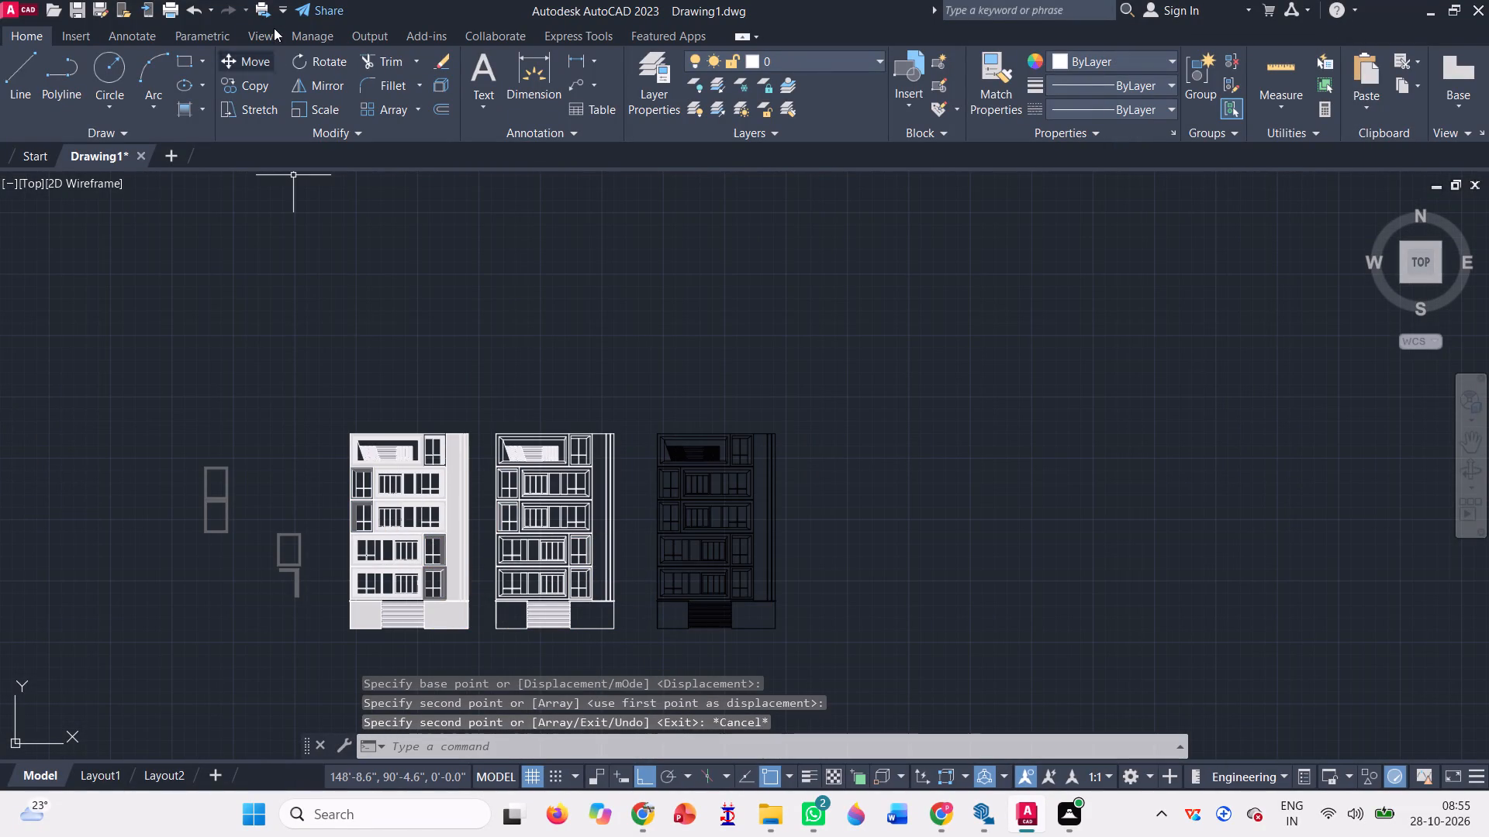
Use Trim to remove the three stray dark grey window-frame hatches beside the leftmost elevation.
click(384, 51)
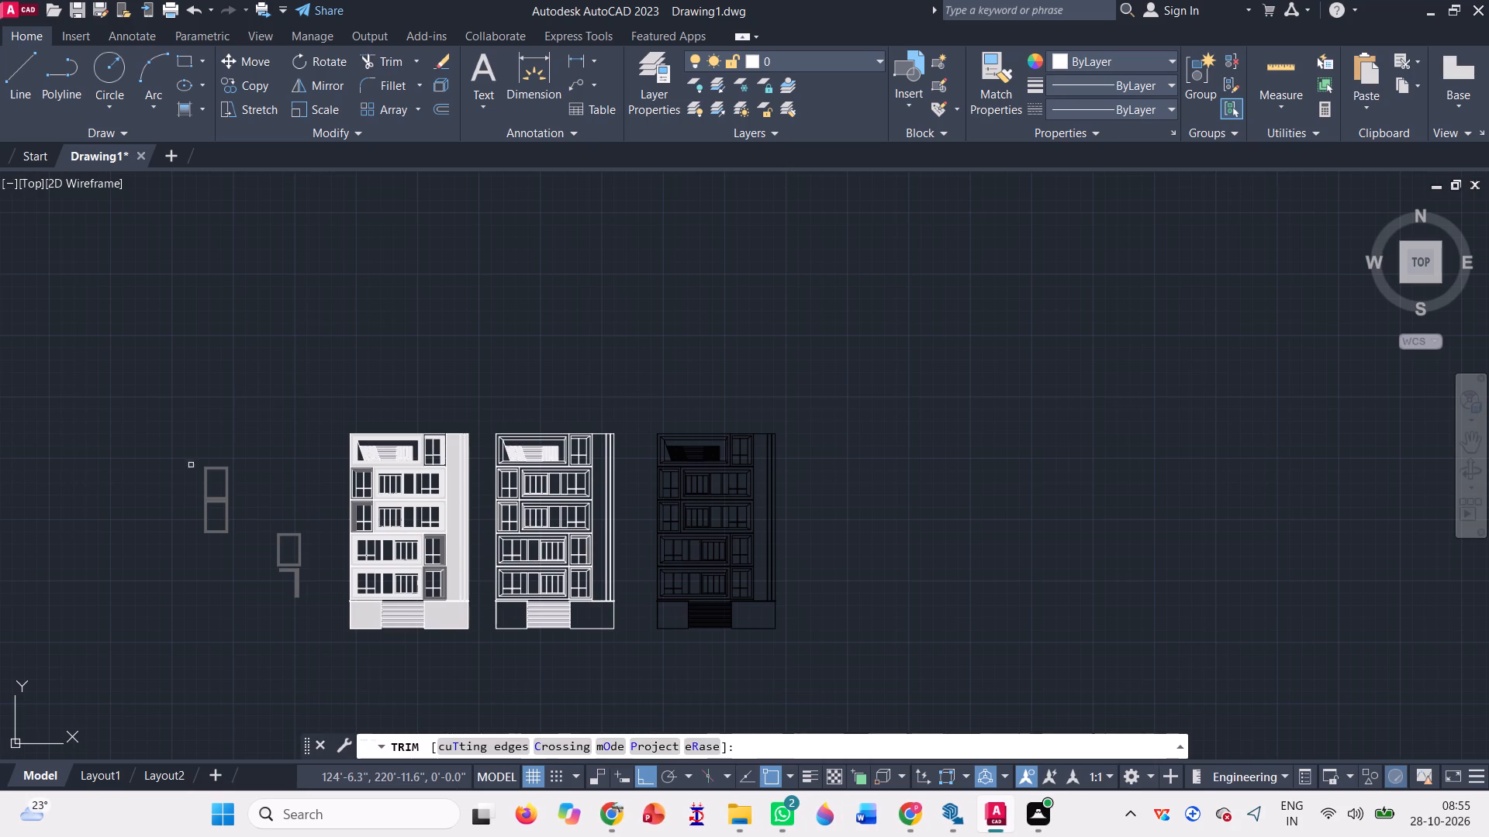
scroll(181, 504, up, 3)
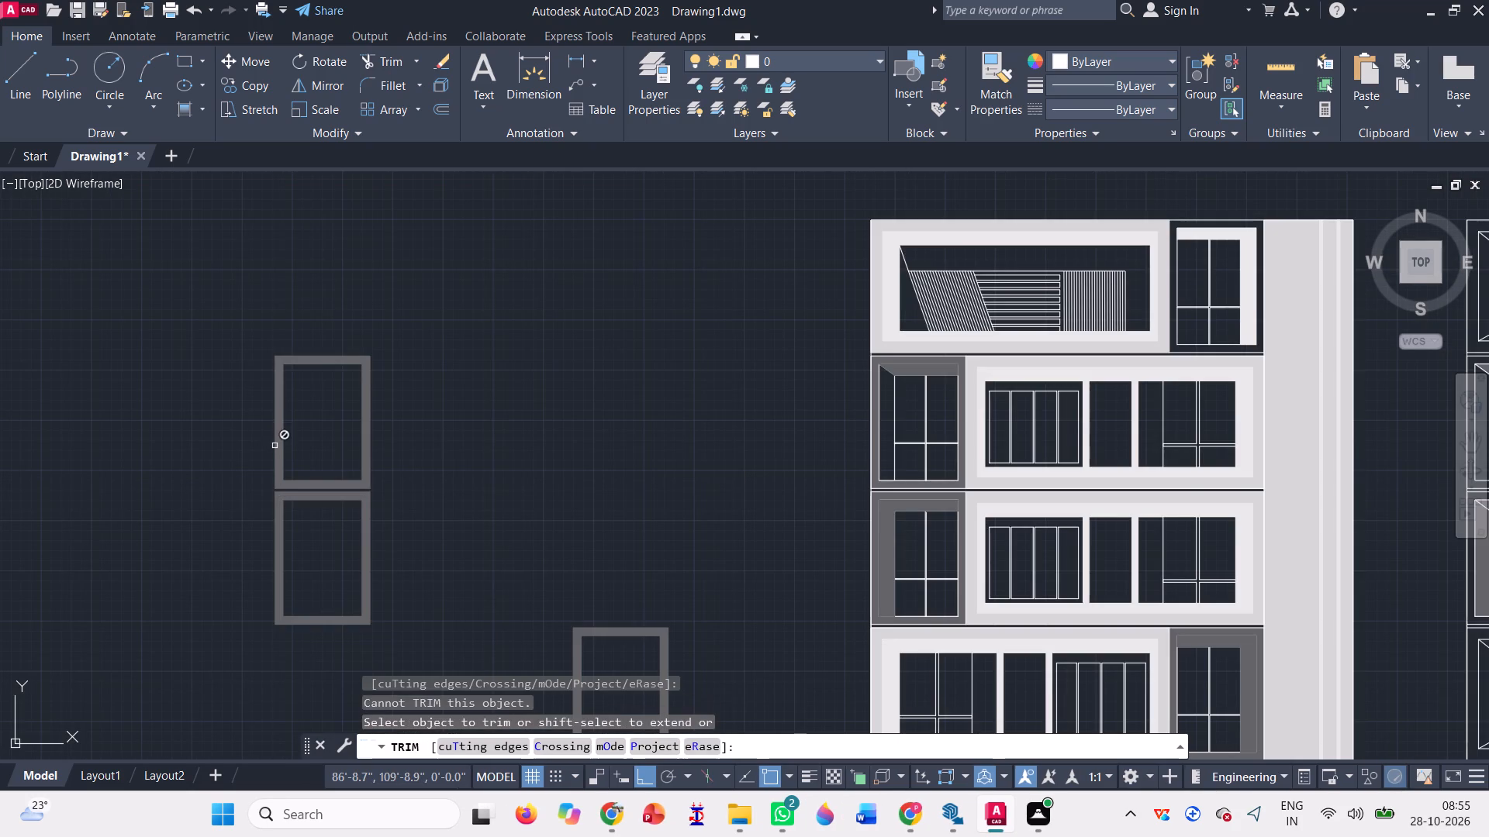
click(275, 446)
click(278, 449)
click(312, 431)
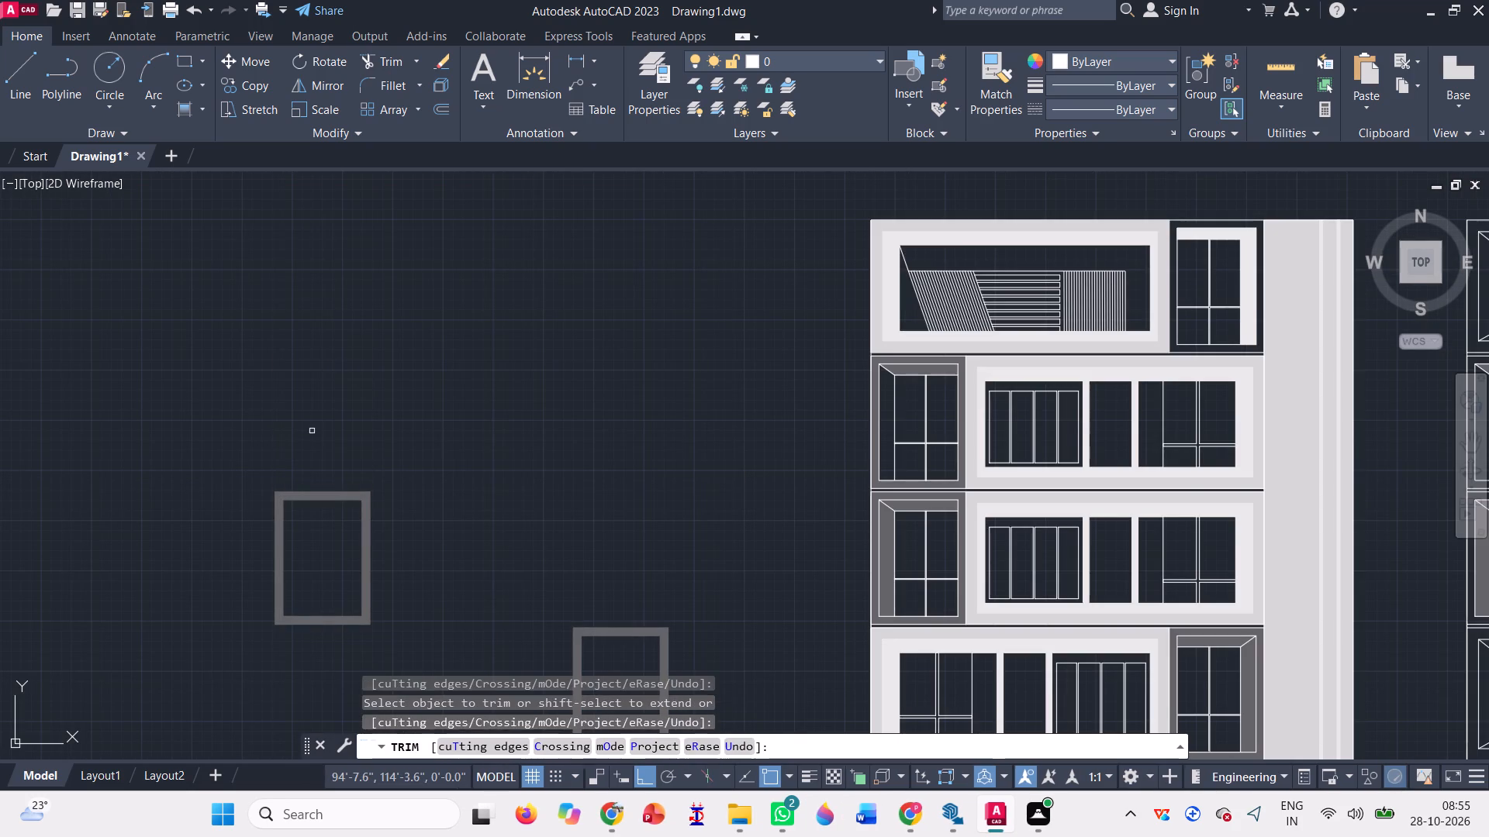
click(283, 516)
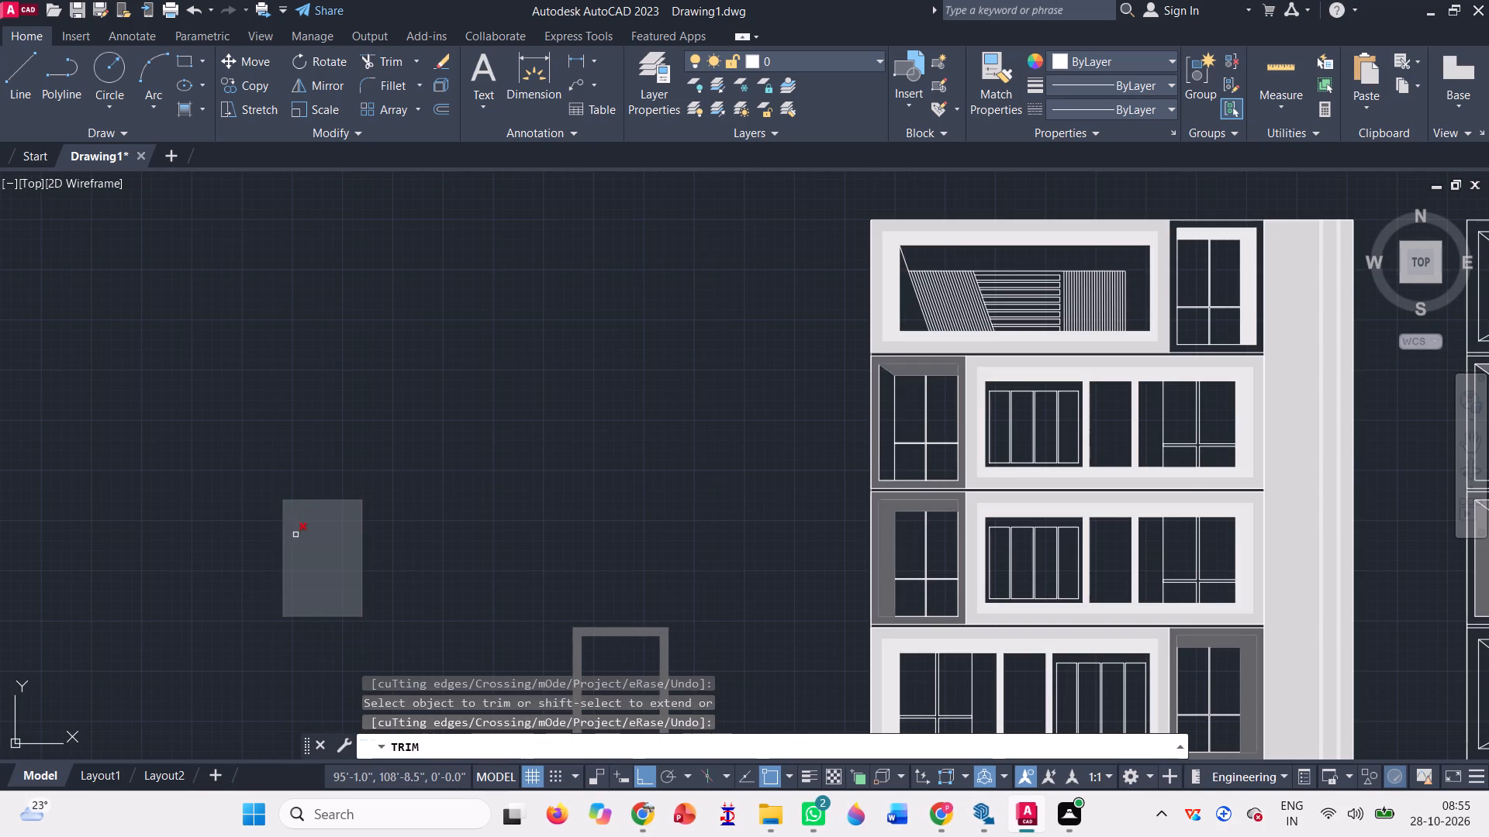
click(295, 535)
scroll(596, 463, down, 1)
scroll(575, 627, up, 2)
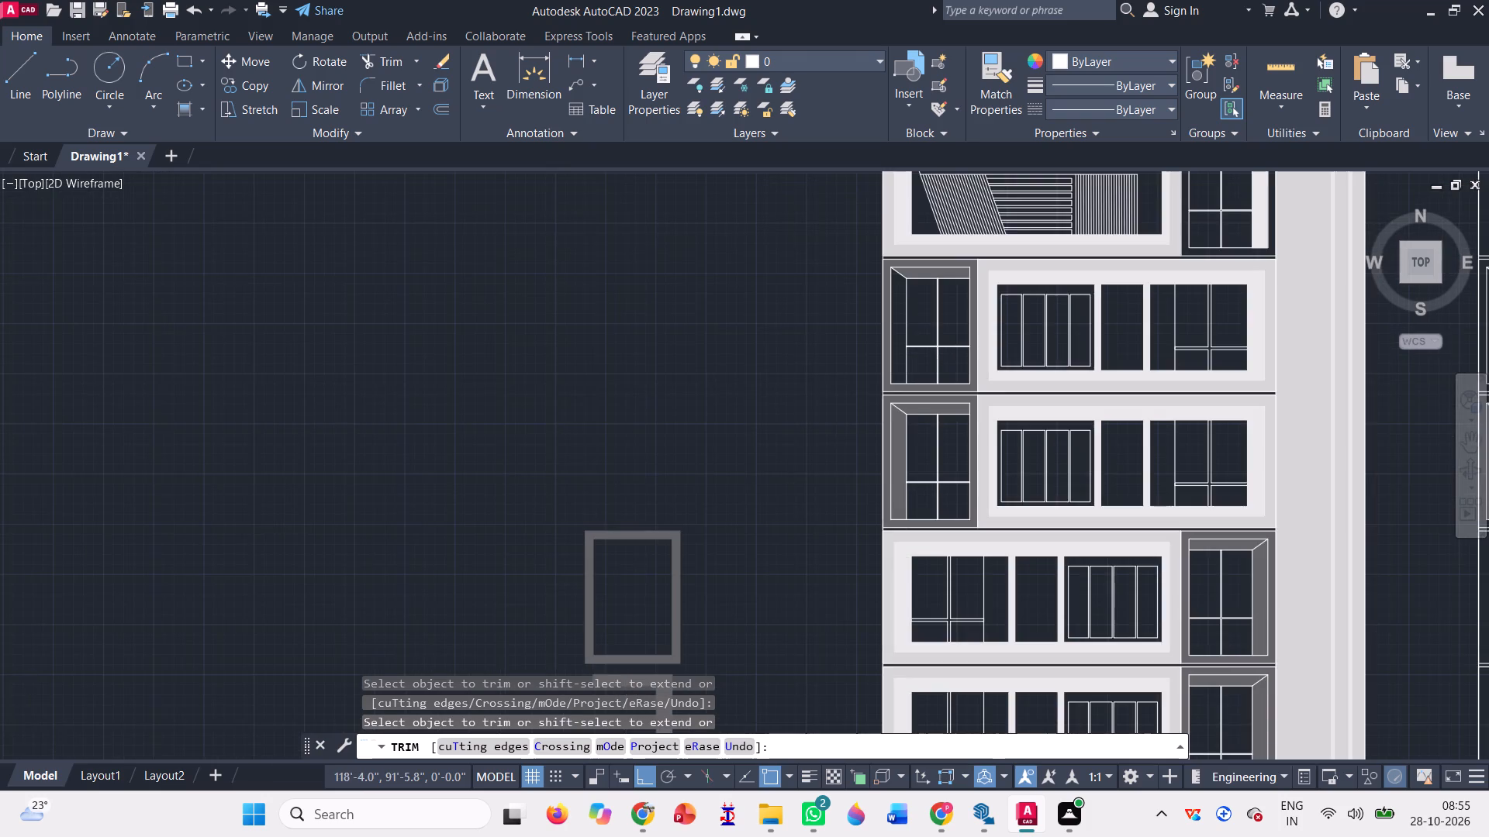
click(595, 578)
click(595, 578)
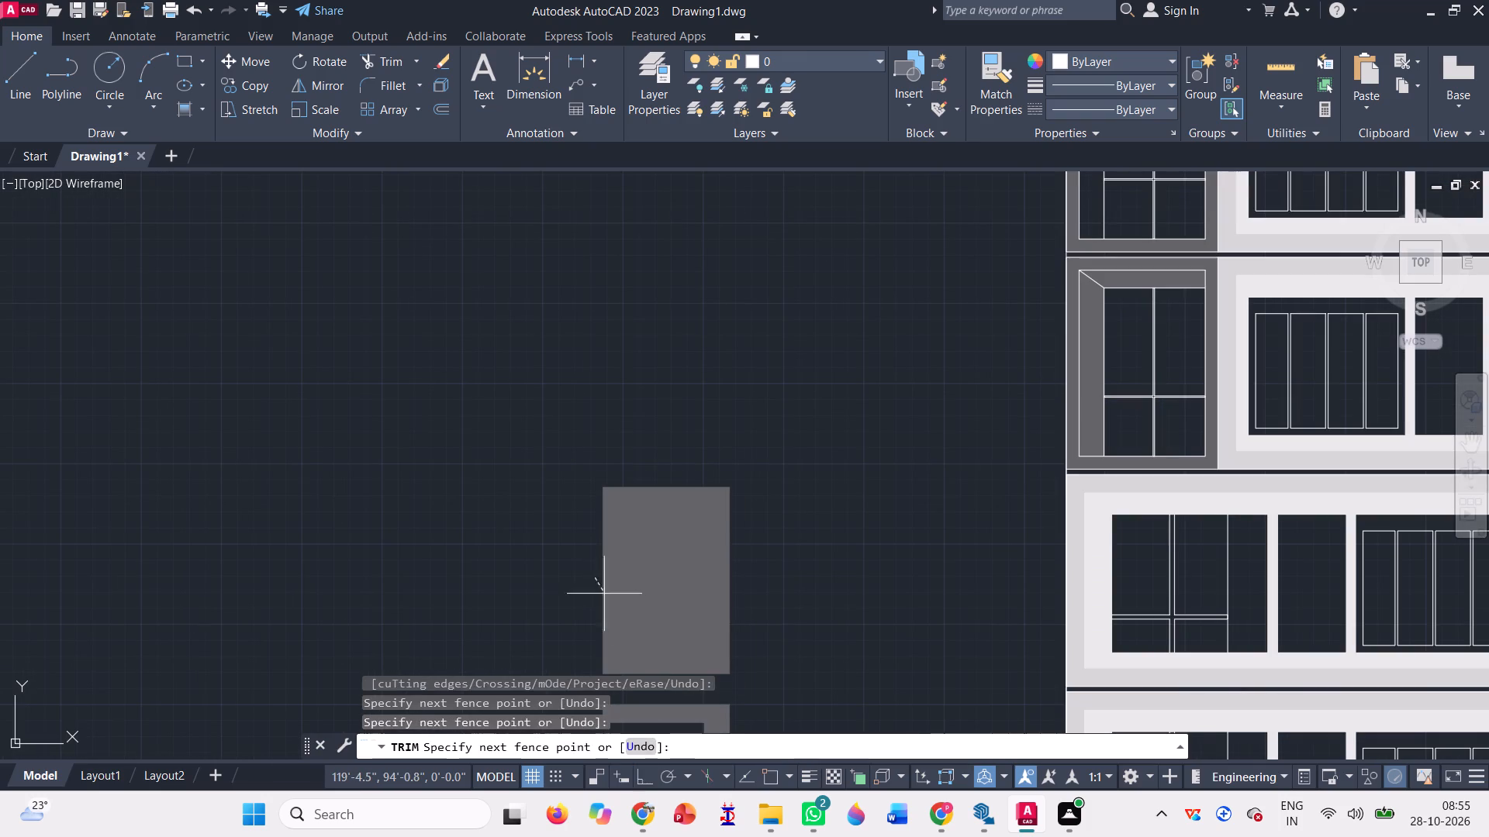
click(645, 584)
click(656, 568)
Trim away both pieces of the stray L-shaped dark grey hatch beside the leftmost elevation.
scroll(444, 590, down, 3)
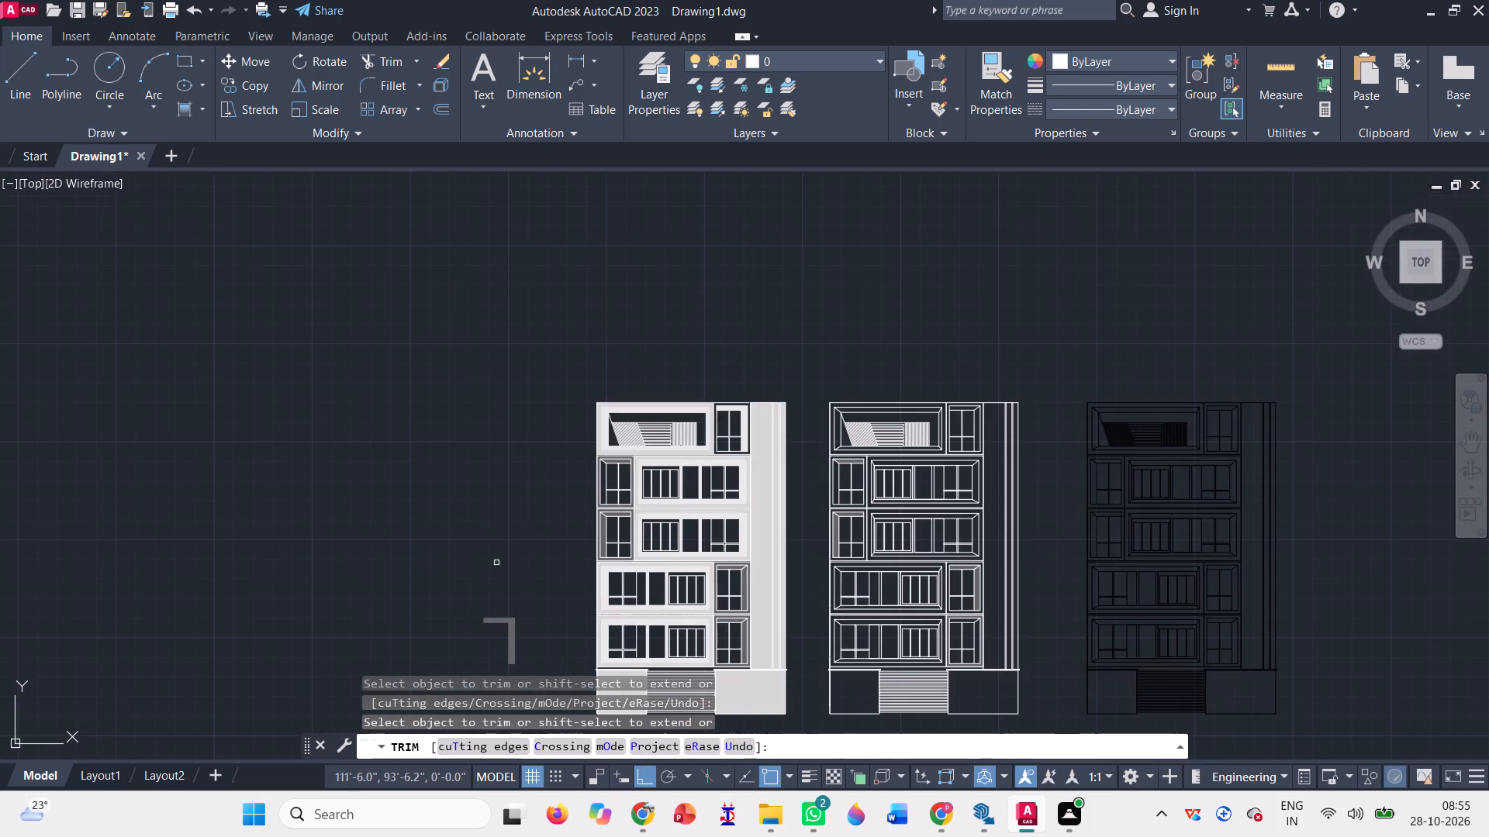
scroll(615, 486, up, 4)
scroll(554, 460, down, 3)
scroll(420, 418, down, 2)
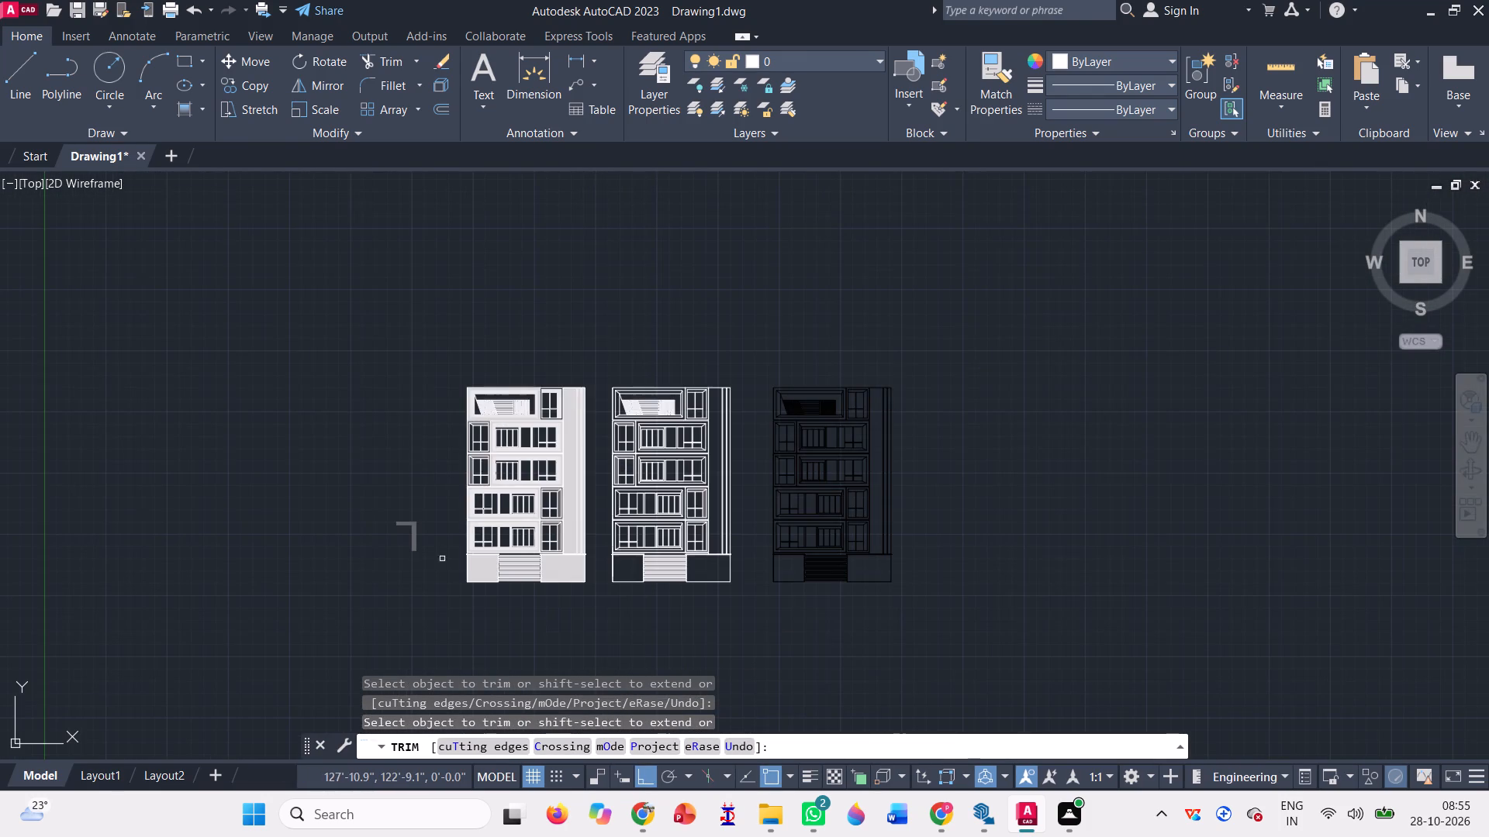
scroll(420, 566, up, 2)
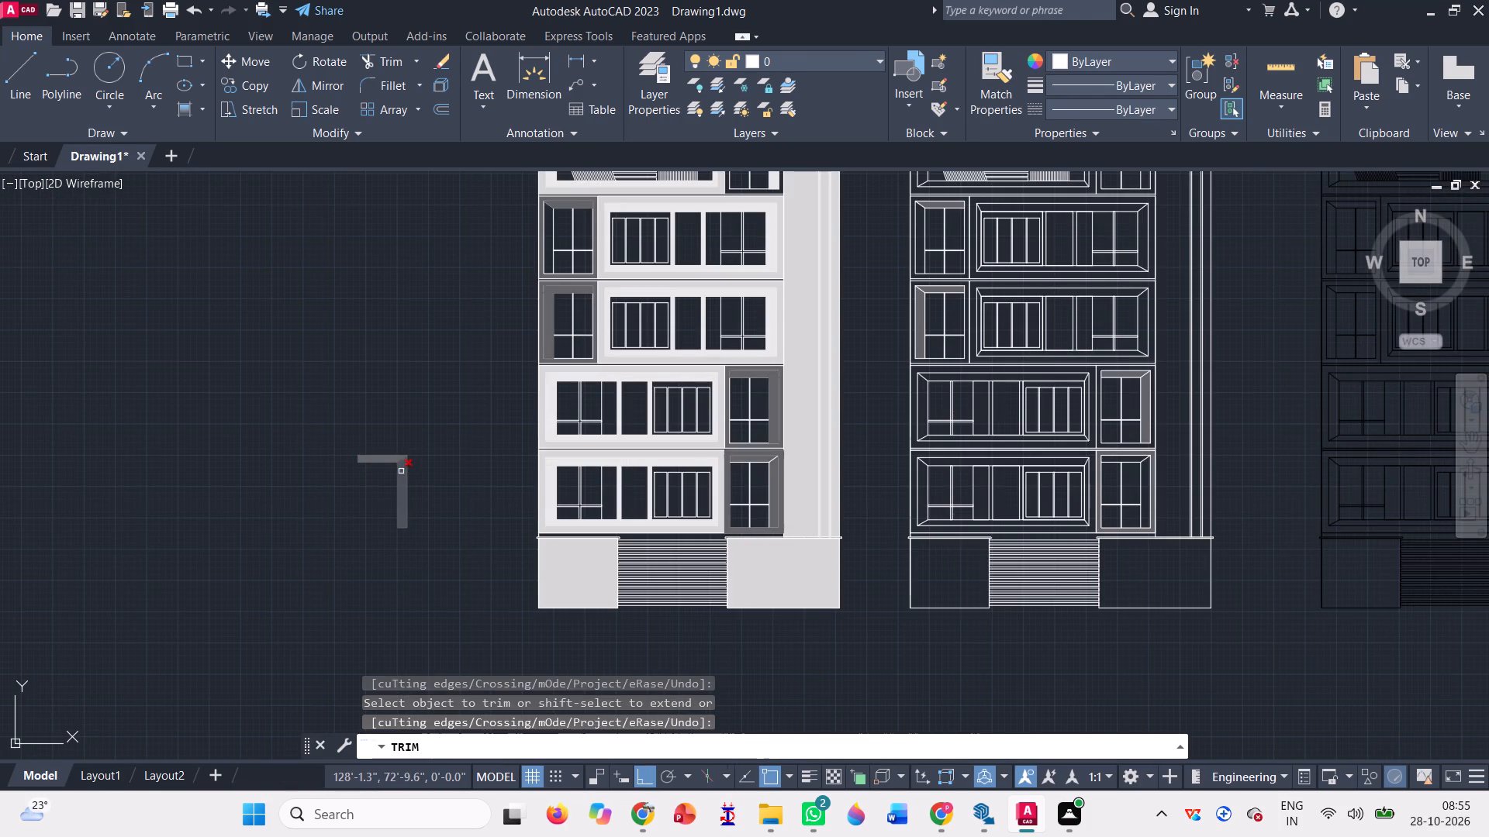
click(413, 489)
click(396, 480)
click(404, 490)
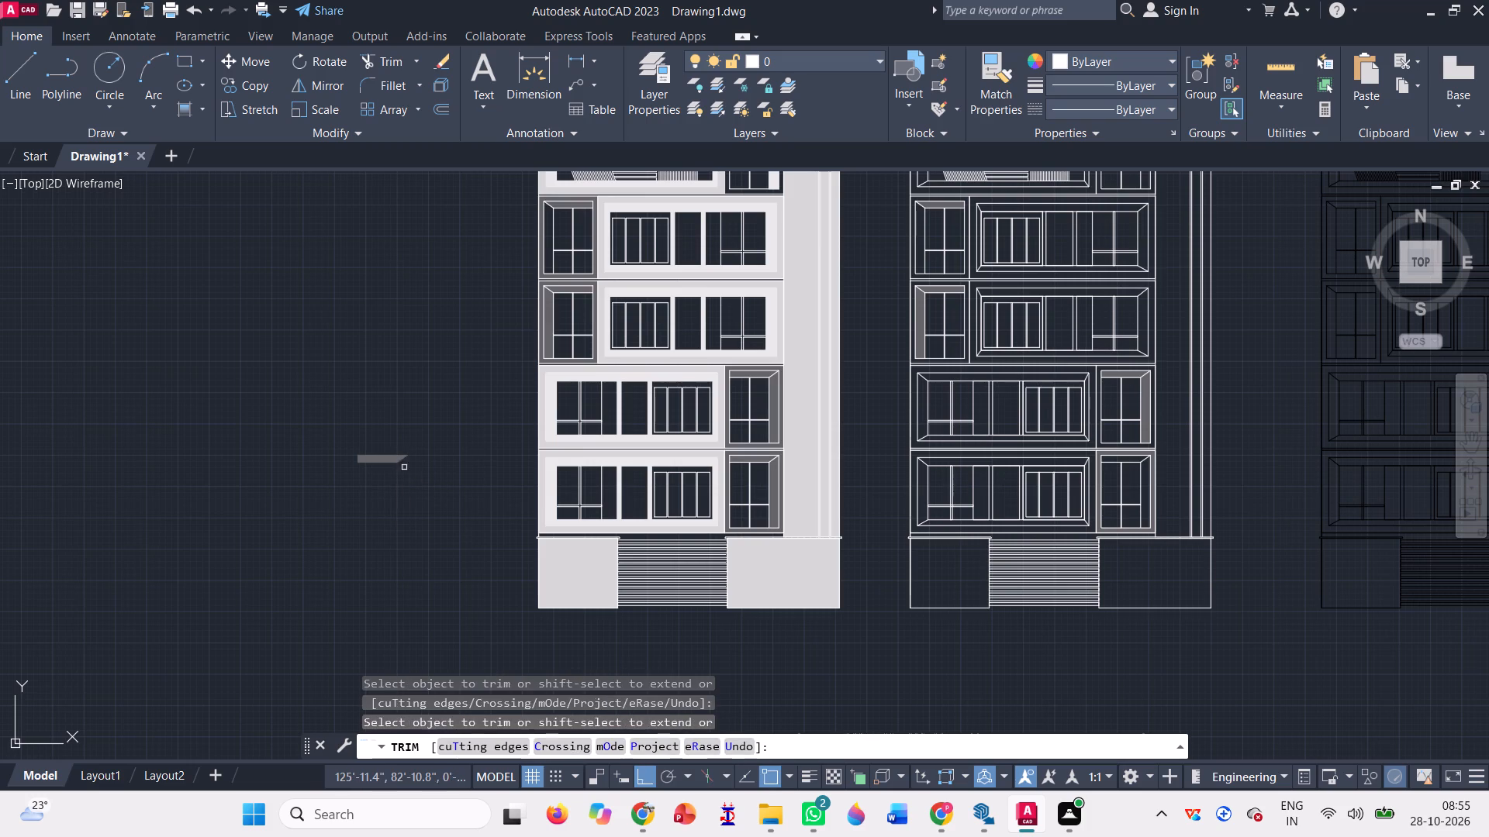
click(391, 462)
double_click(391, 462)
click(380, 455)
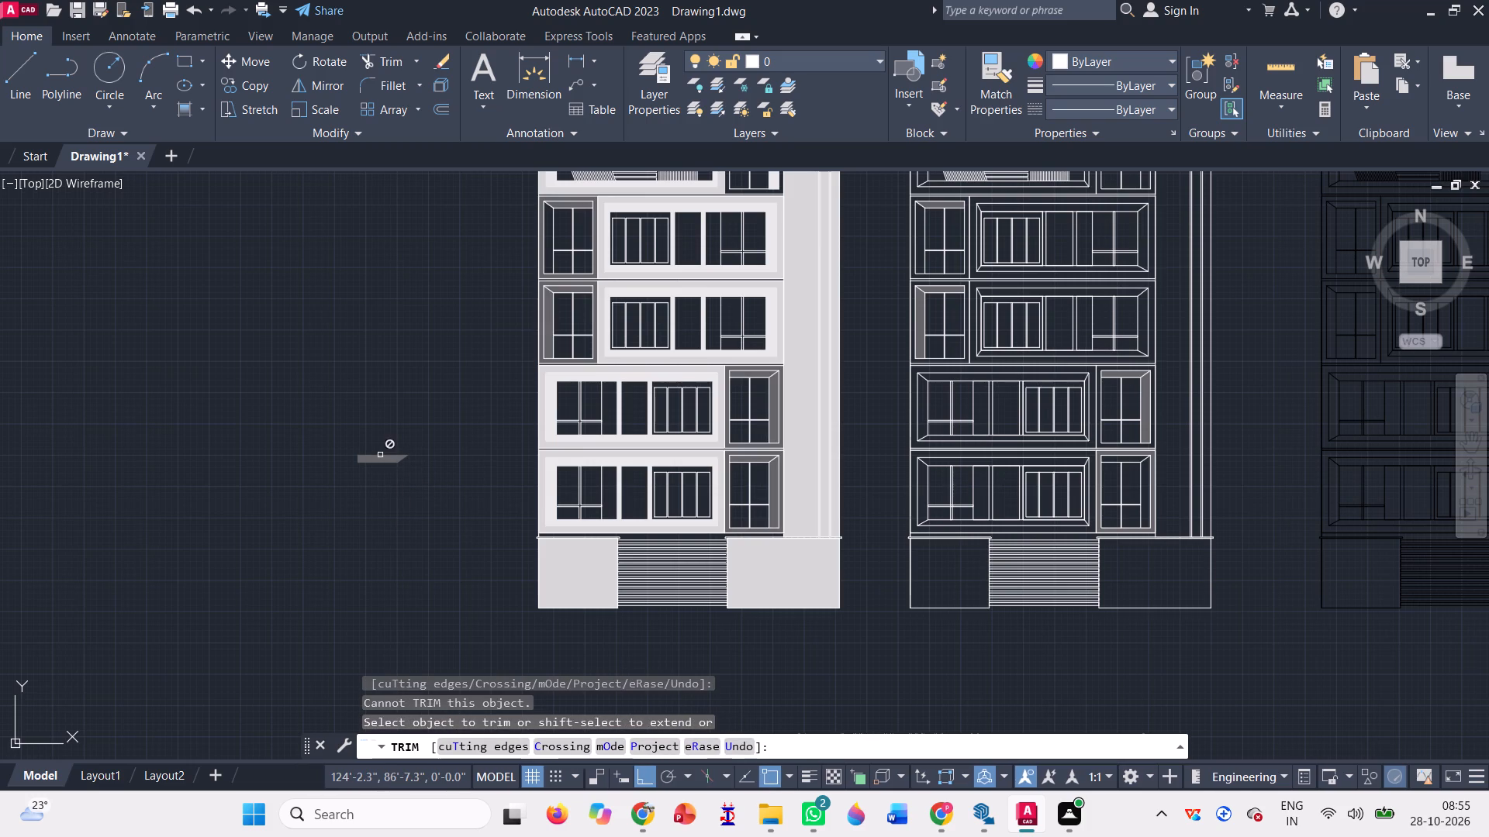
click(393, 462)
click(398, 461)
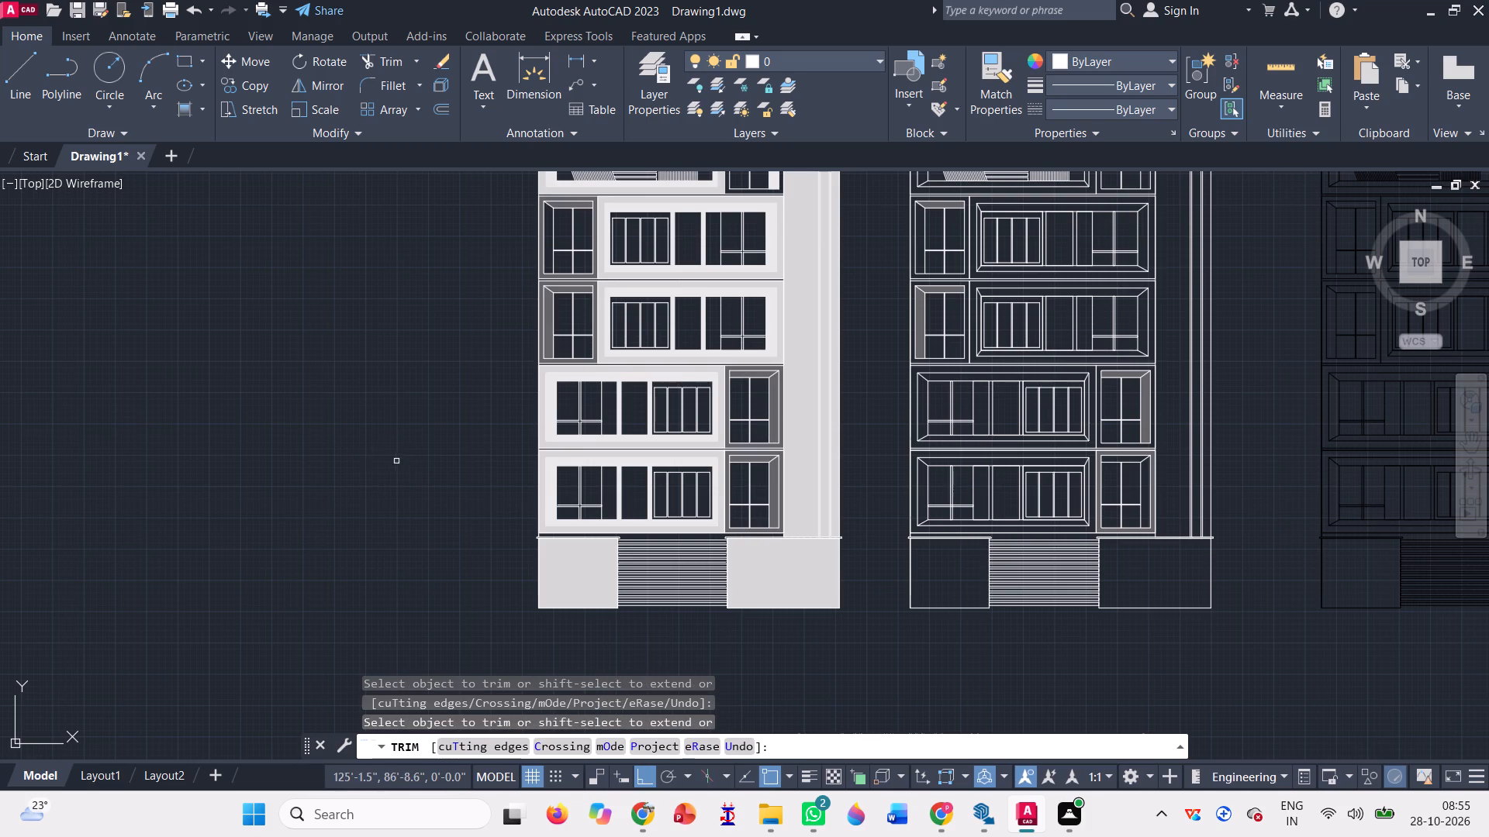
Trim away the dark grey border and reveal hatches from the middle elevation's two lower right window bays.
scroll(361, 462, up, 4)
scroll(361, 462, down, 6)
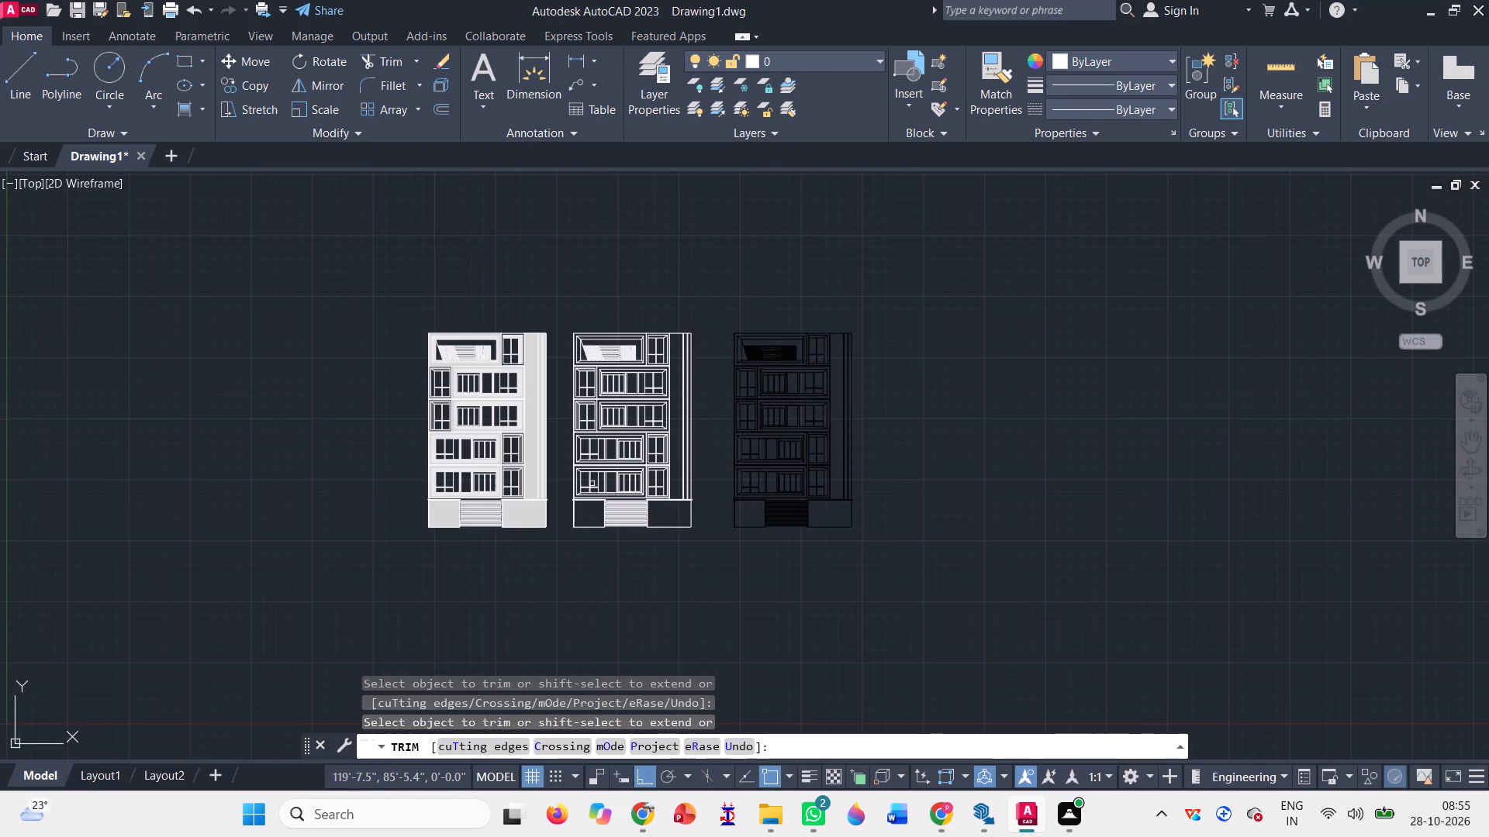
scroll(672, 505, up, 3)
scroll(670, 397, up, 4)
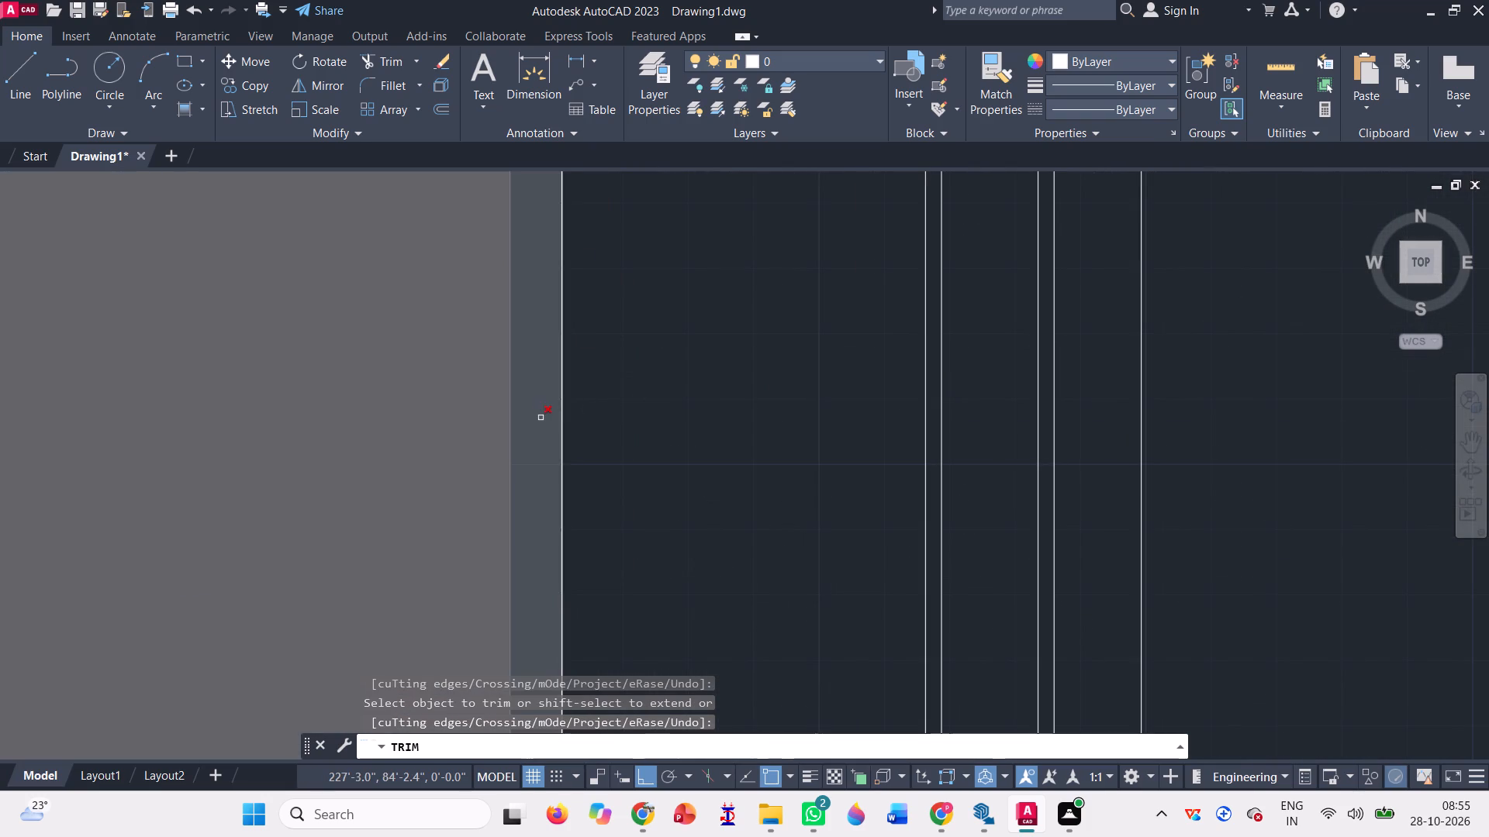
click(541, 437)
scroll(558, 449, down, 3)
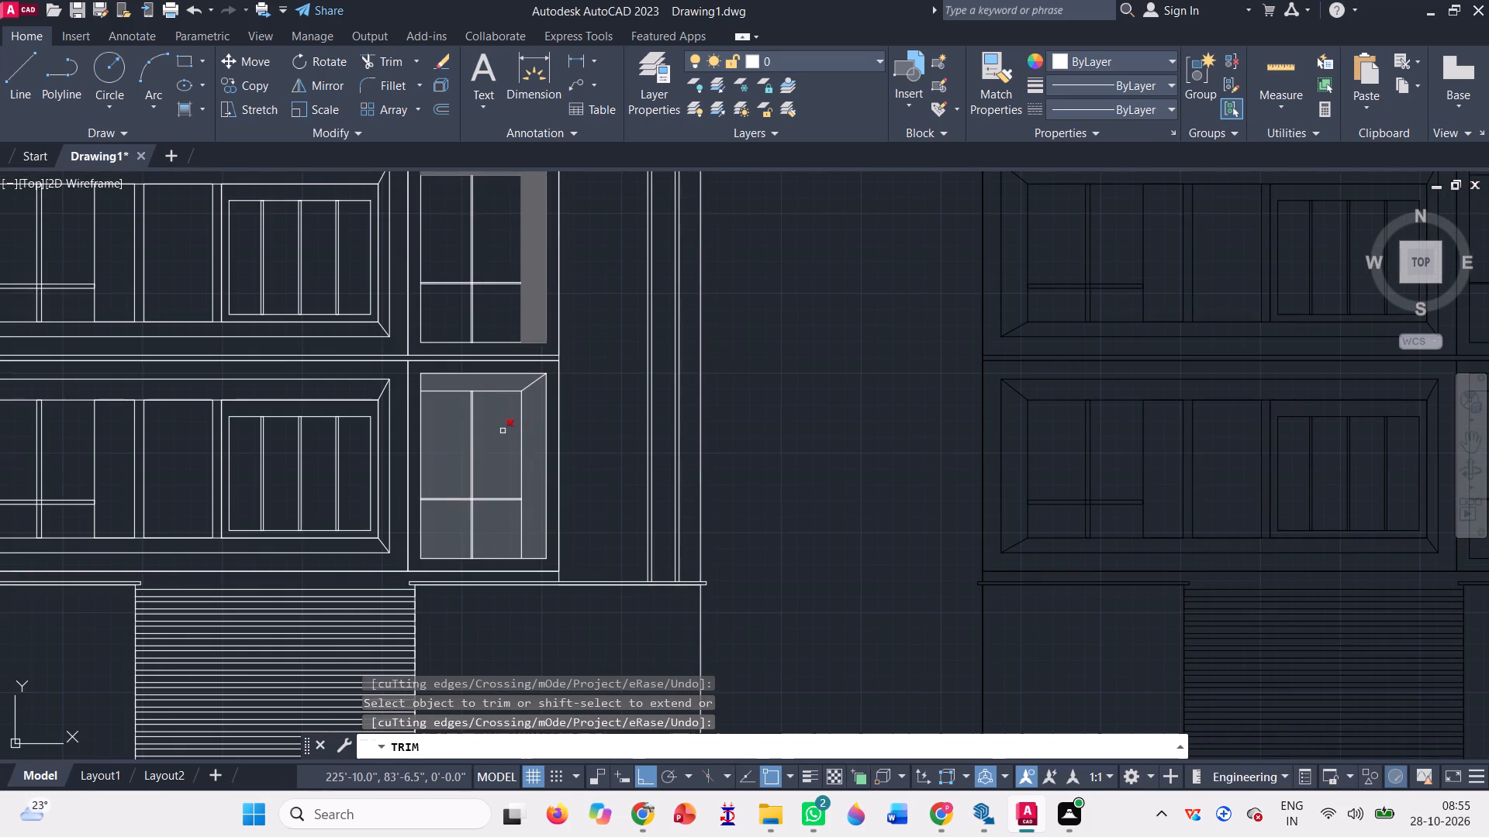
click(503, 431)
scroll(558, 485, down, 2)
scroll(548, 356, up, 4)
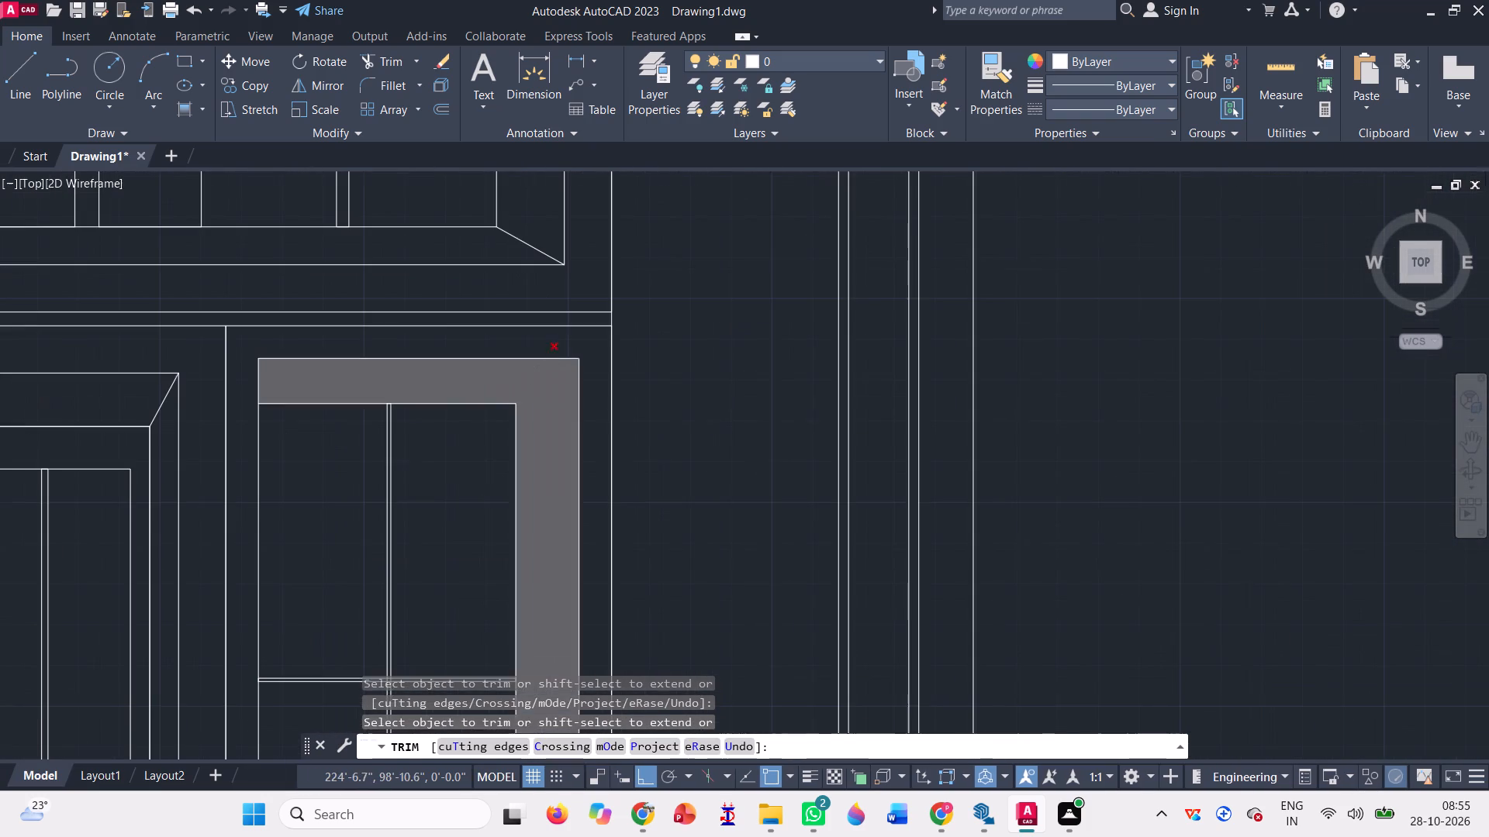
click(517, 378)
click(537, 408)
Trim away the dark grey reveal hatches from the middle elevation's two left window bays, and finish trimming.
scroll(574, 489, down, 3)
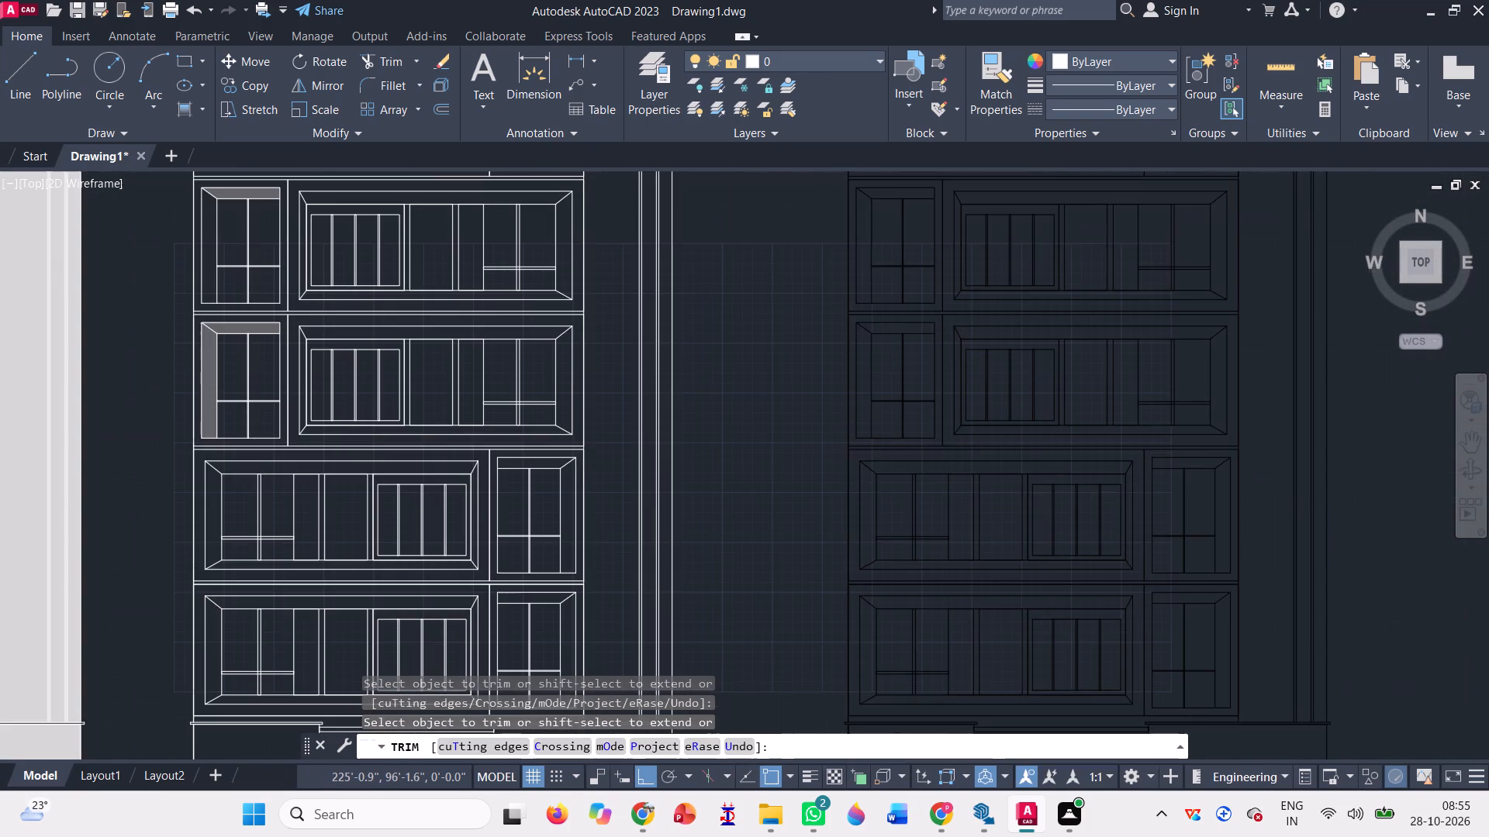
scroll(574, 489, down, 1)
scroll(335, 301, up, 4)
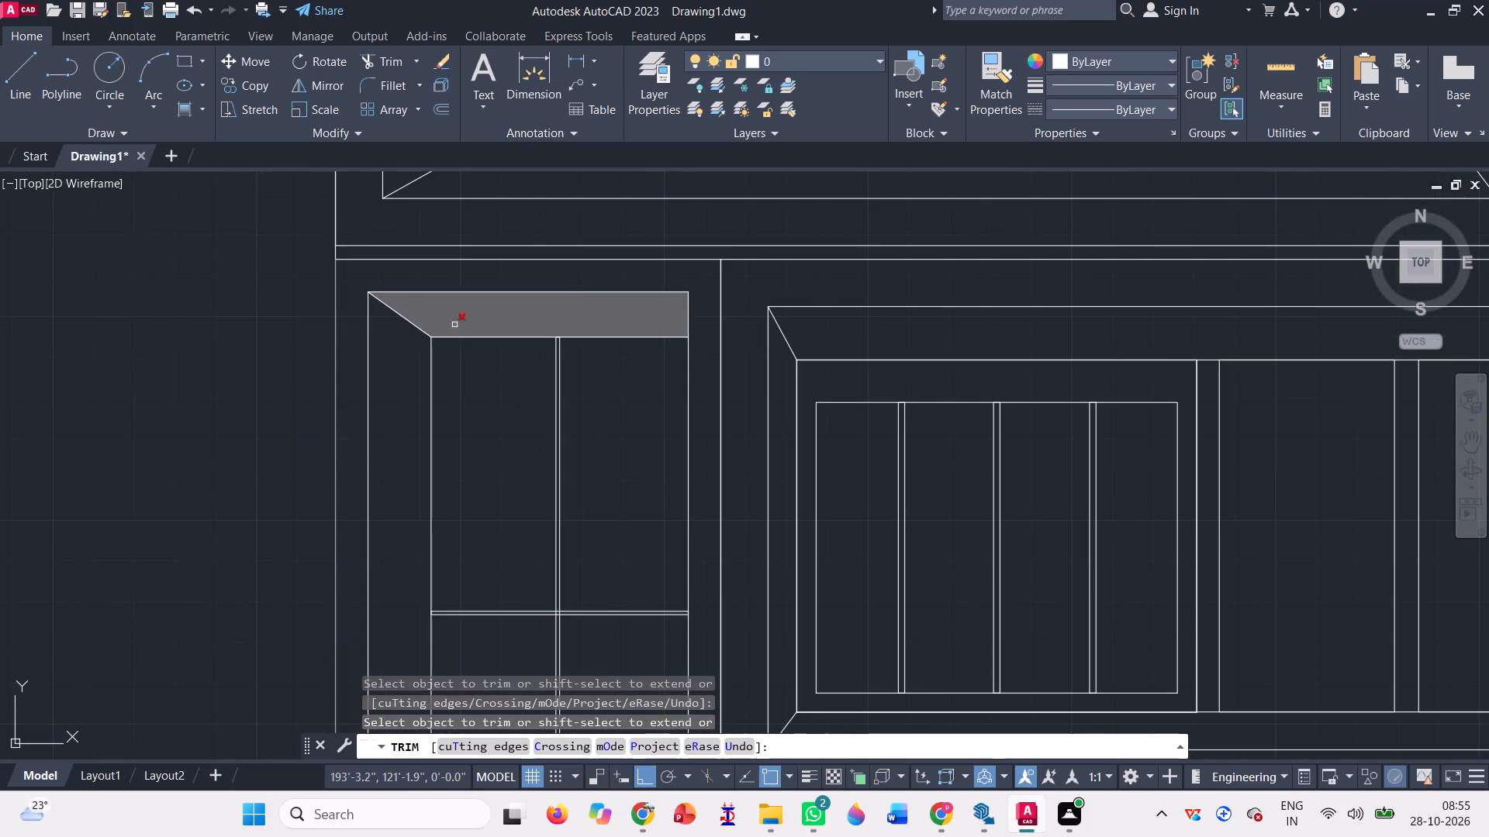
click(482, 320)
scroll(658, 334, down, 3)
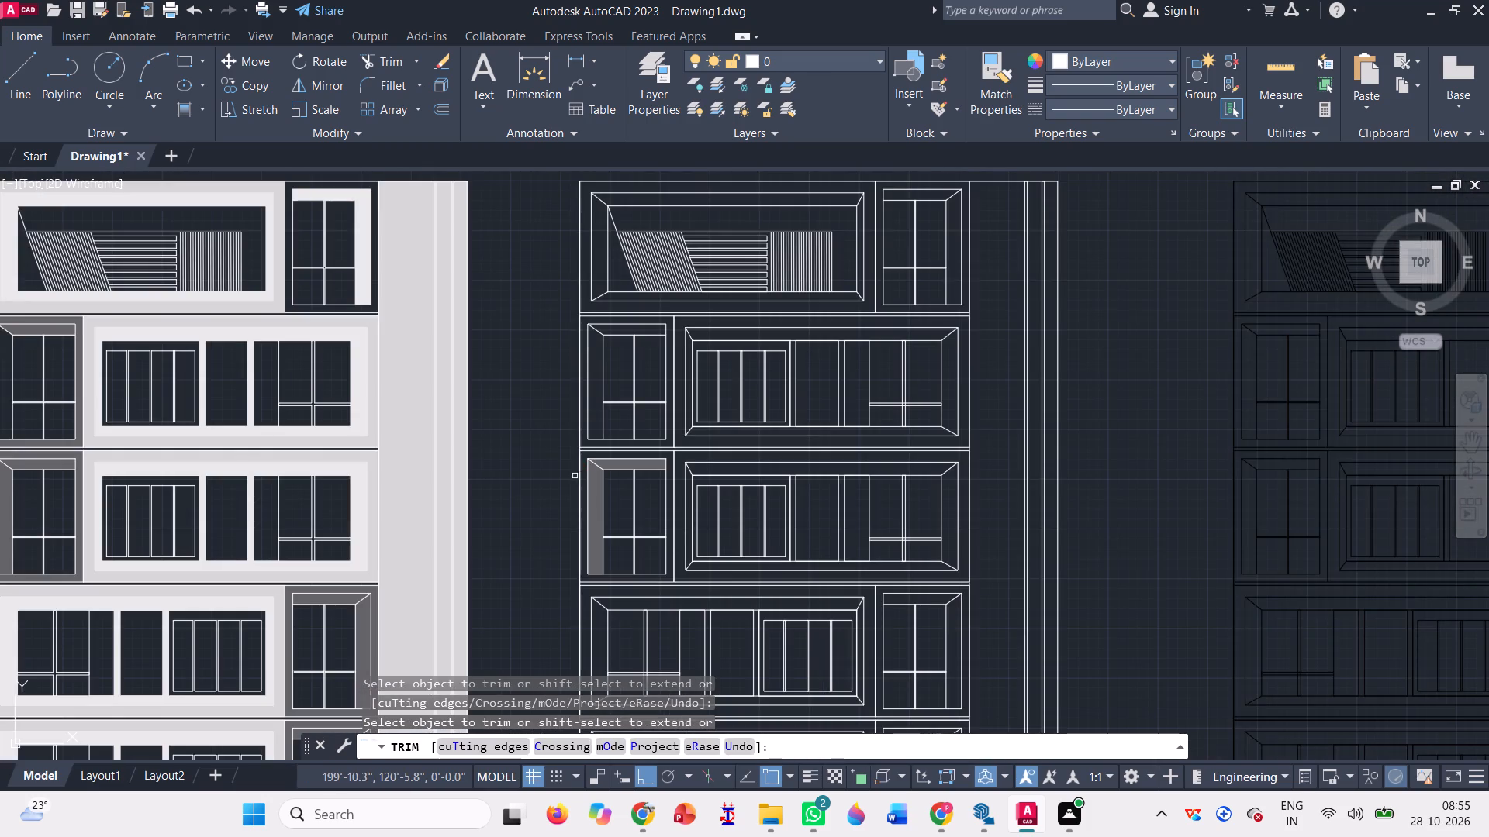
scroll(606, 499, up, 3)
click(541, 443)
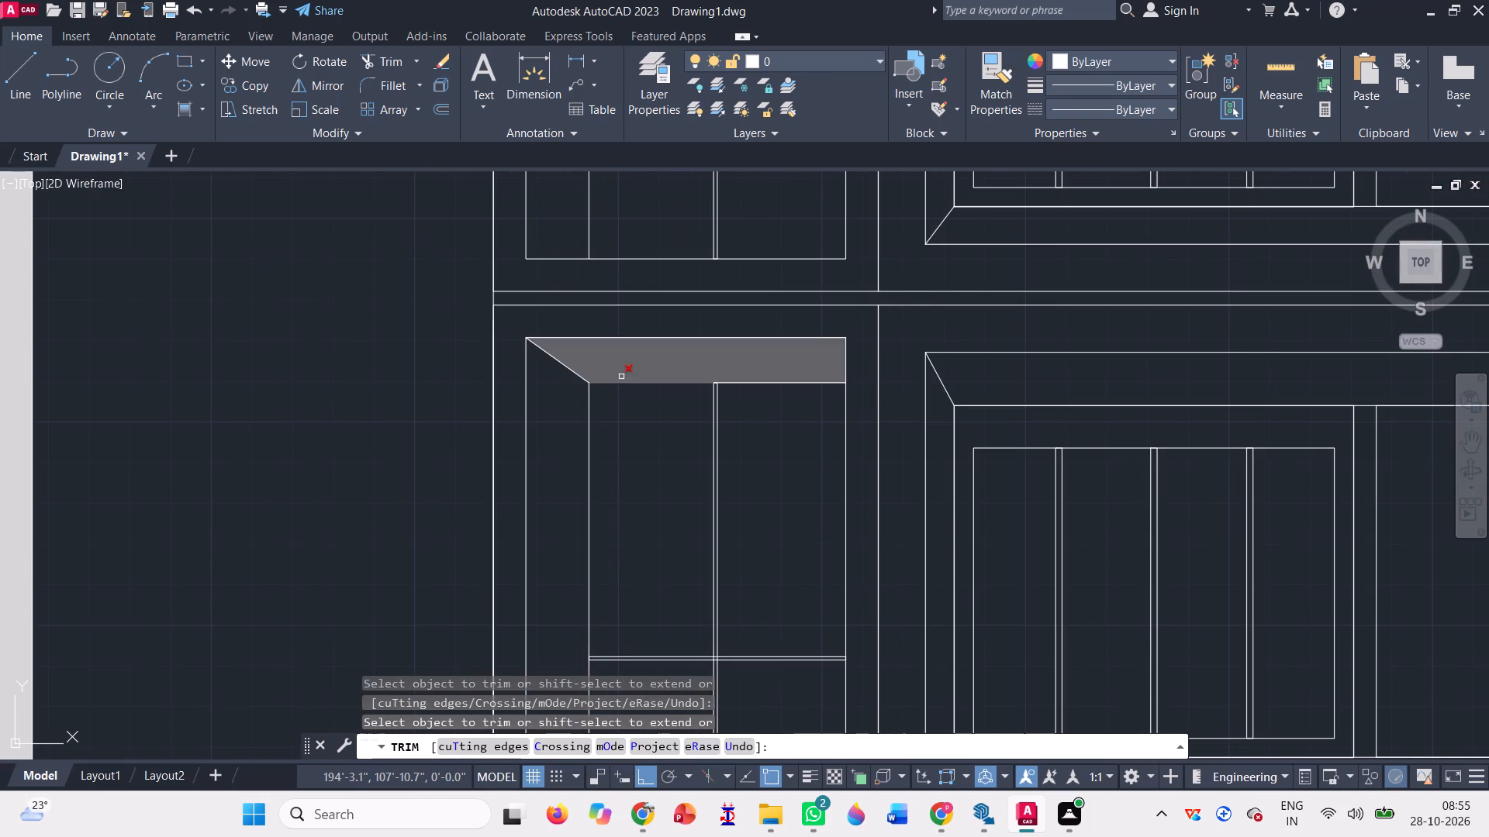
click(636, 364)
scroll(786, 456, down, 5)
scroll(510, 507, up, 1)
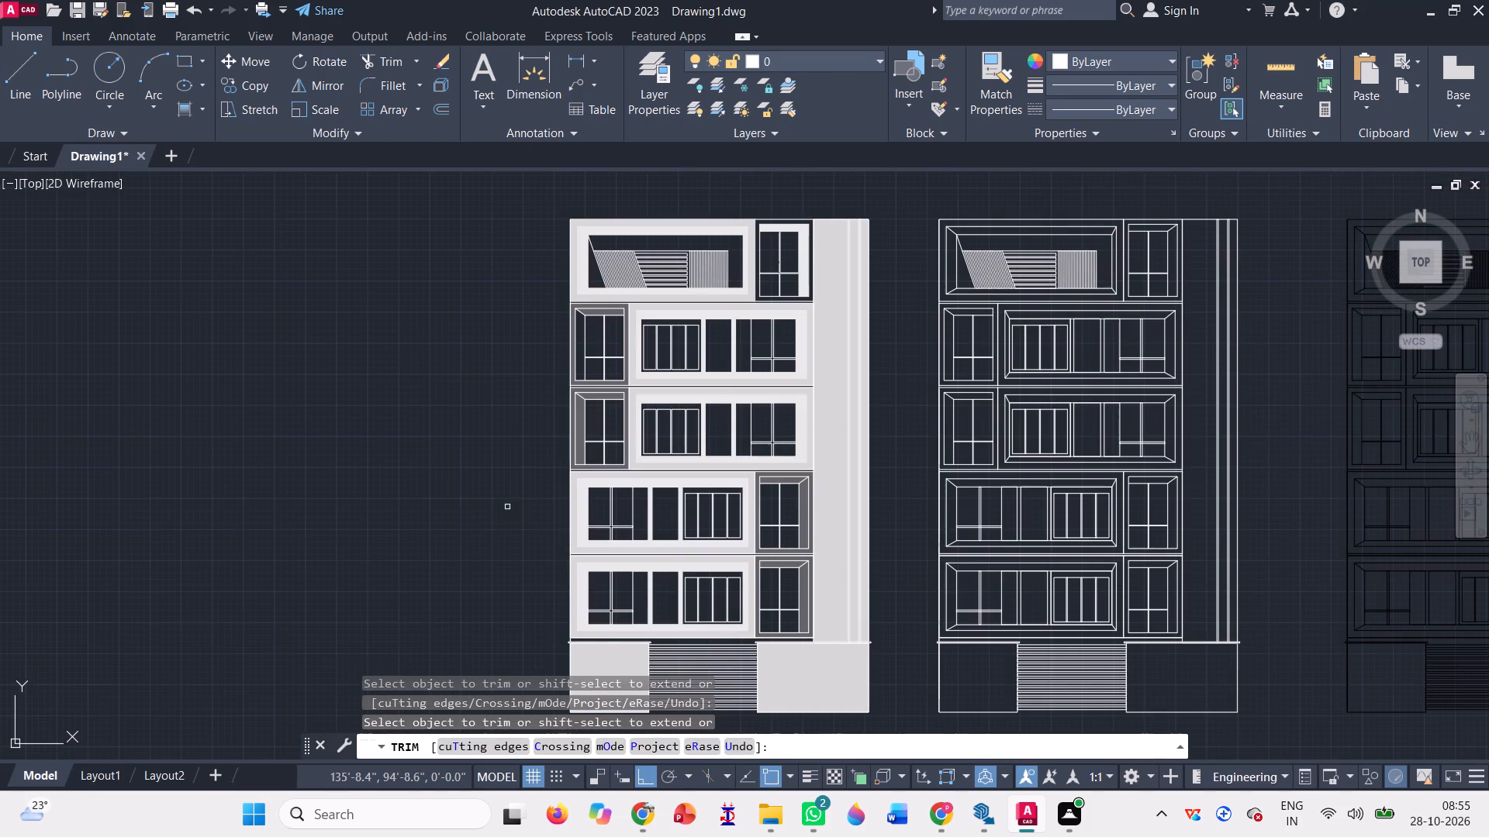
scroll(464, 398, down, 1)
key(Escape)
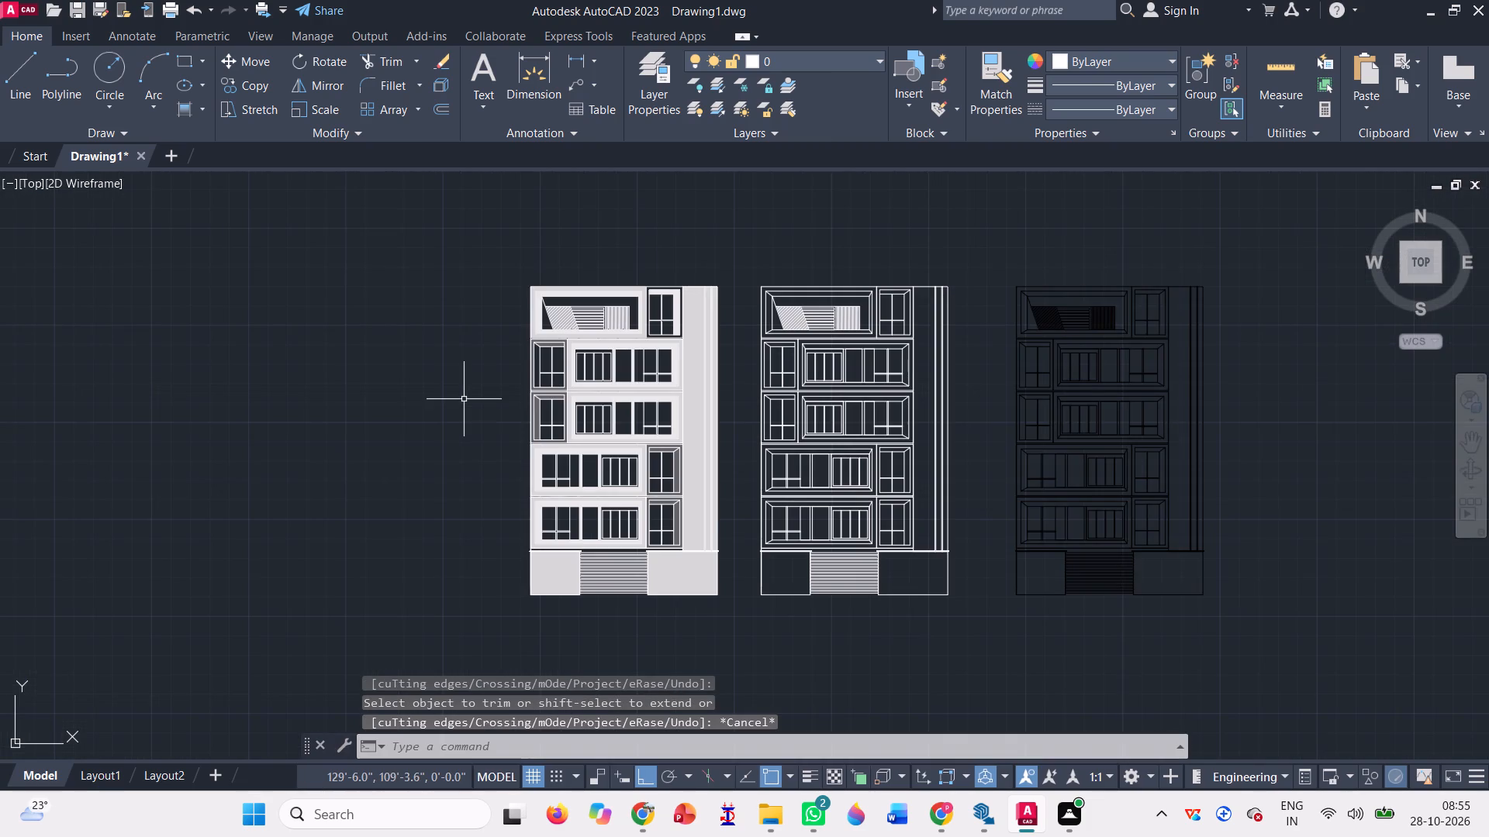
Fill the left reveal of the leftmost elevation's upper left window bay with a solid hatch in colour 99,100,102.
click(188, 110)
scroll(381, 82, up, 4)
scroll(361, 92, down, 1)
scroll(361, 92, up, 2)
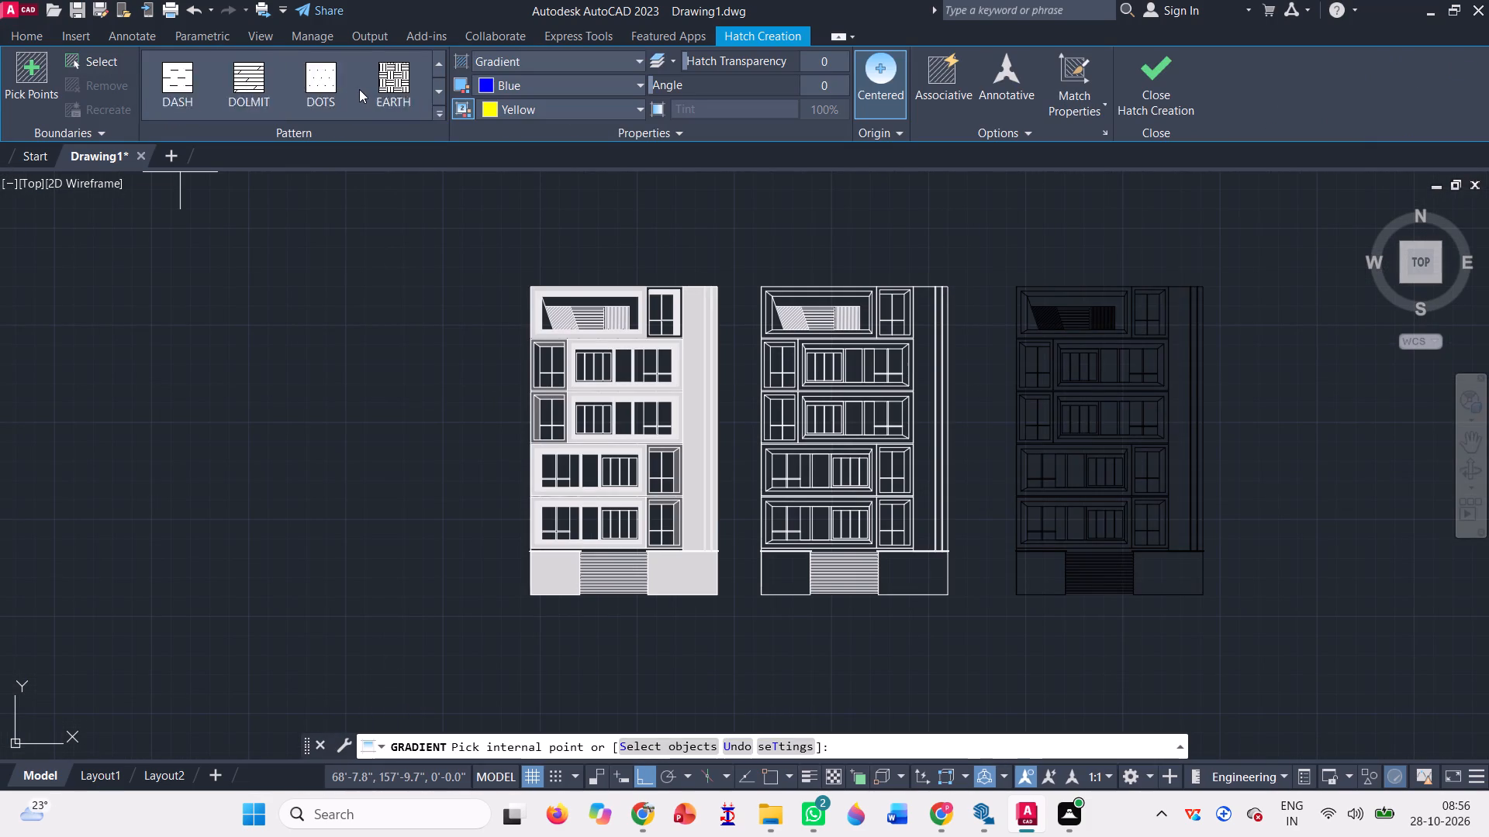
scroll(359, 89, up, 9)
click(182, 96)
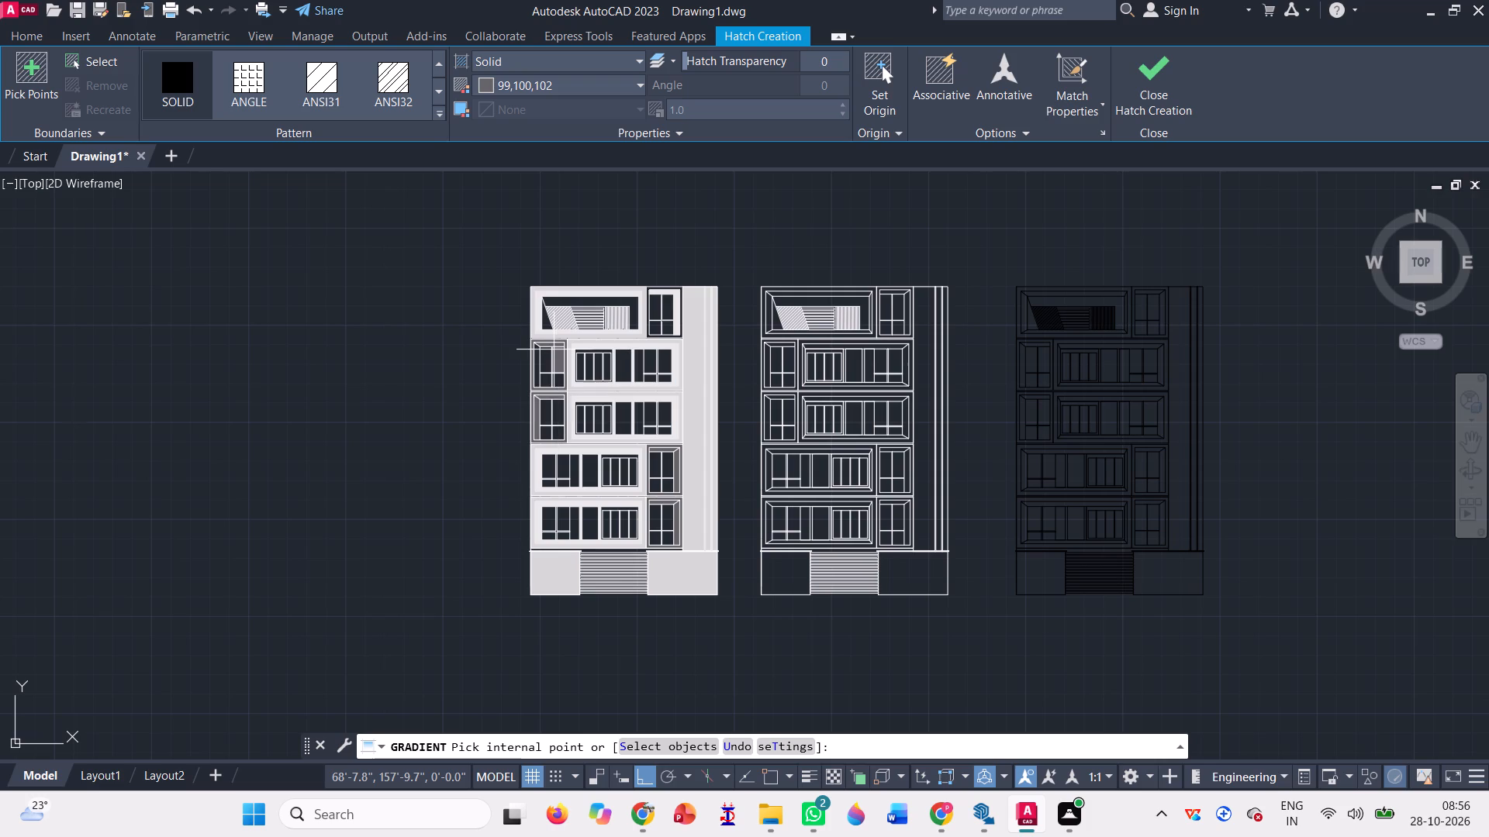
scroll(553, 347, up, 3)
scroll(484, 389, up, 3)
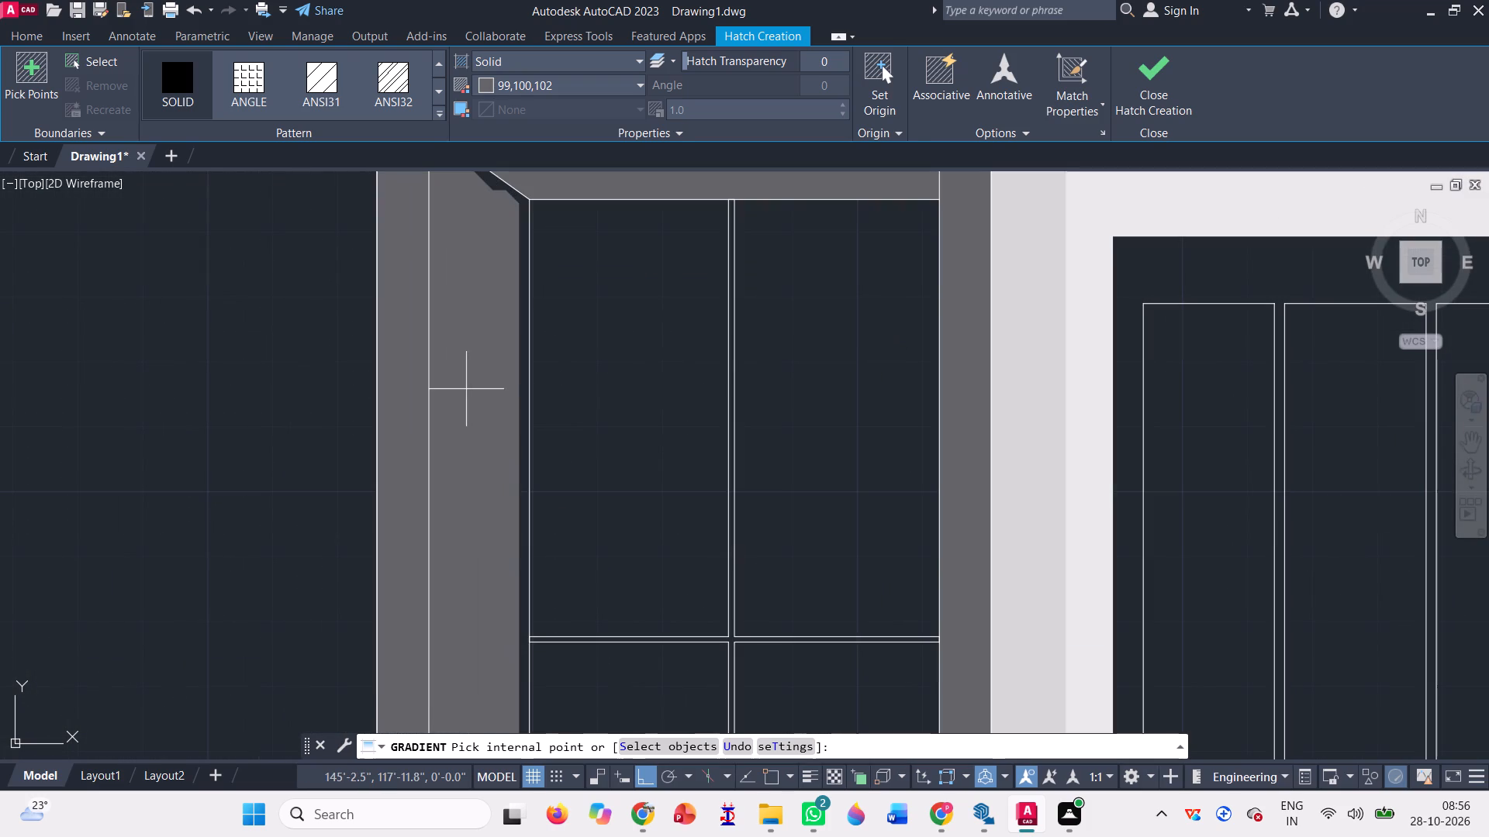
click(478, 383)
scroll(478, 383, down, 8)
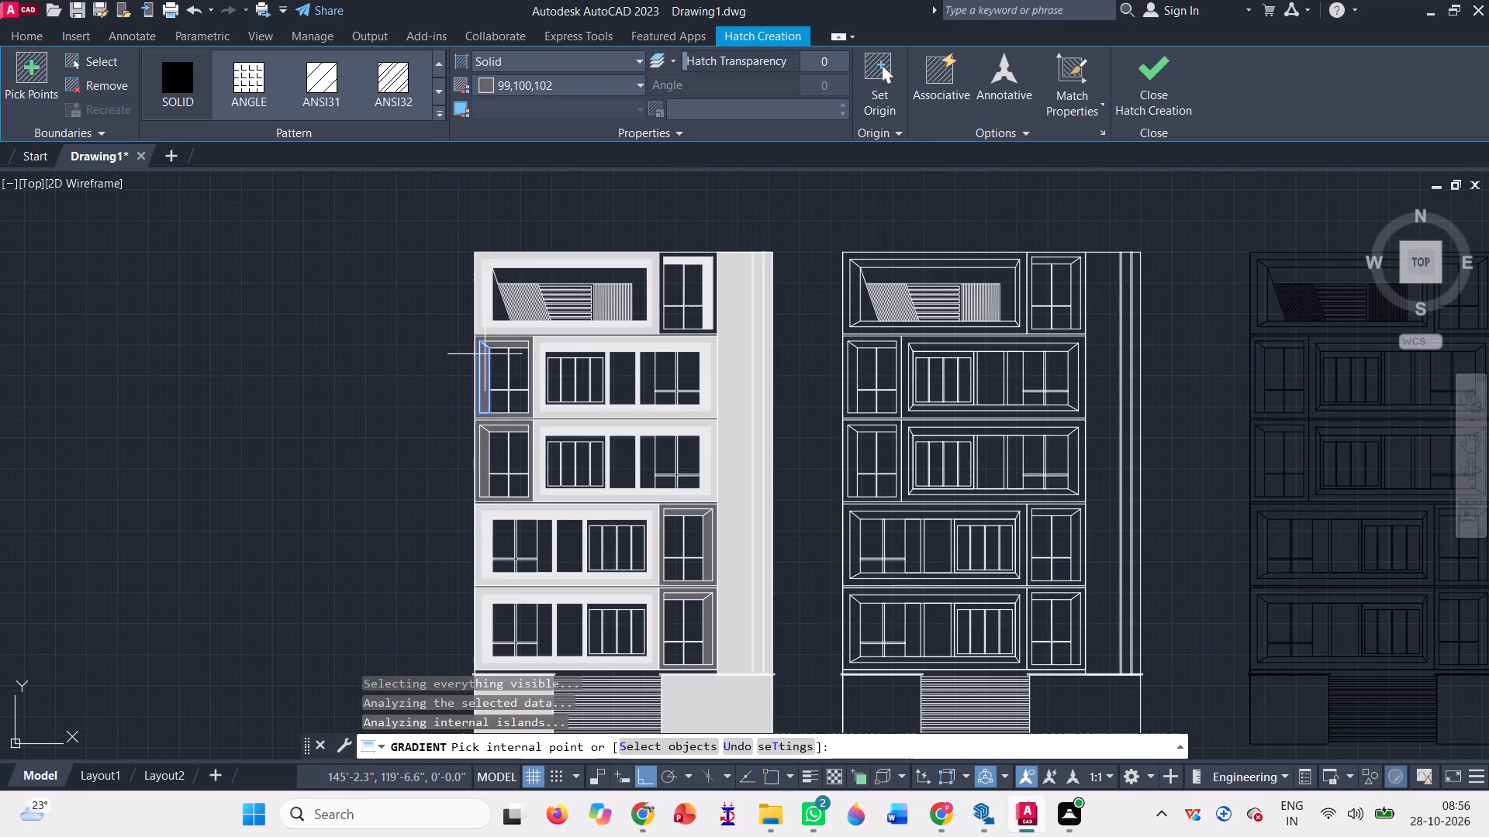
scroll(520, 344, down, 1)
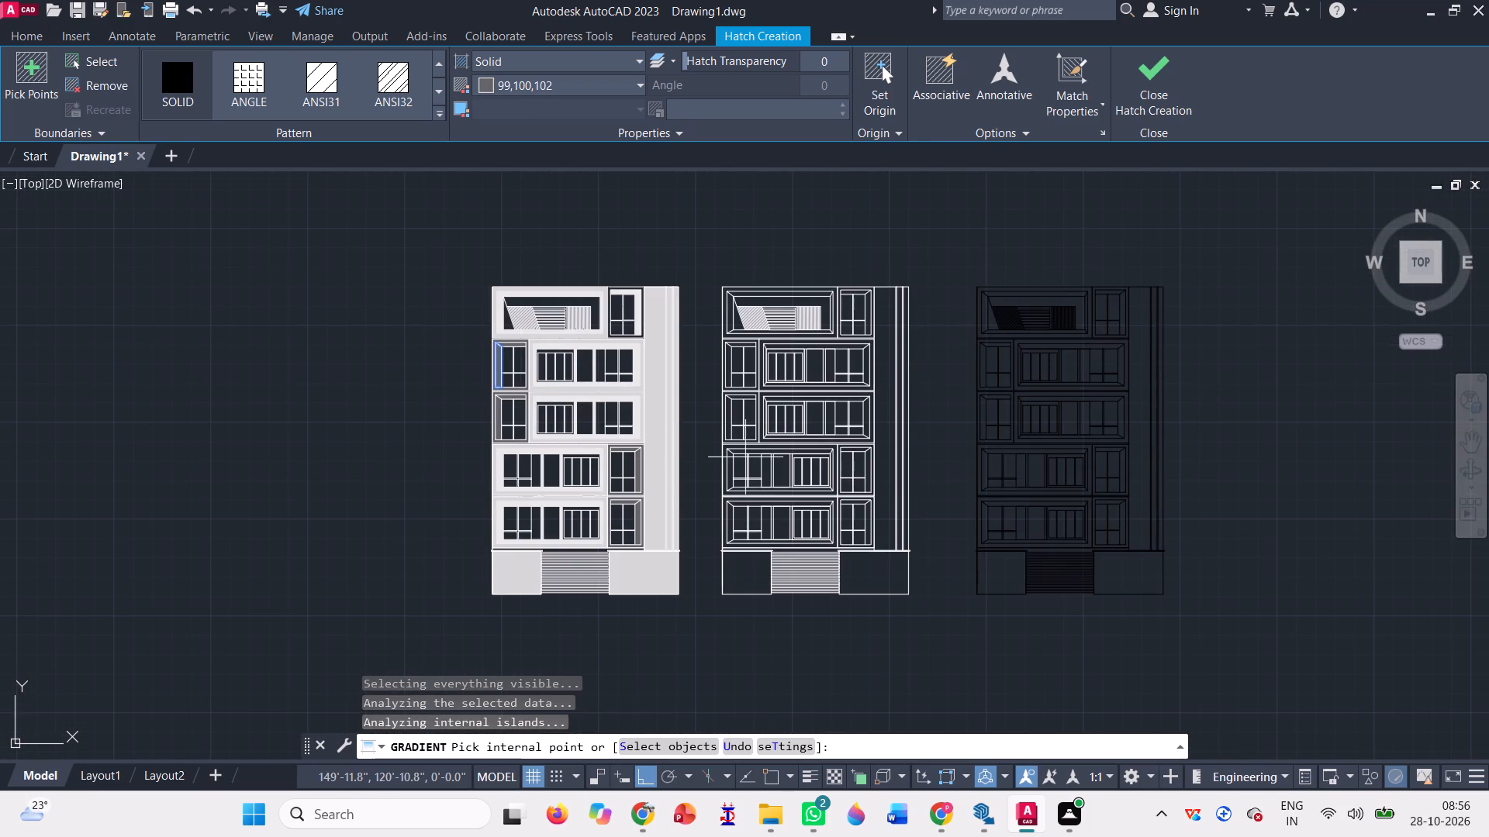
scroll(503, 617, up, 3)
scroll(740, 515, down, 1)
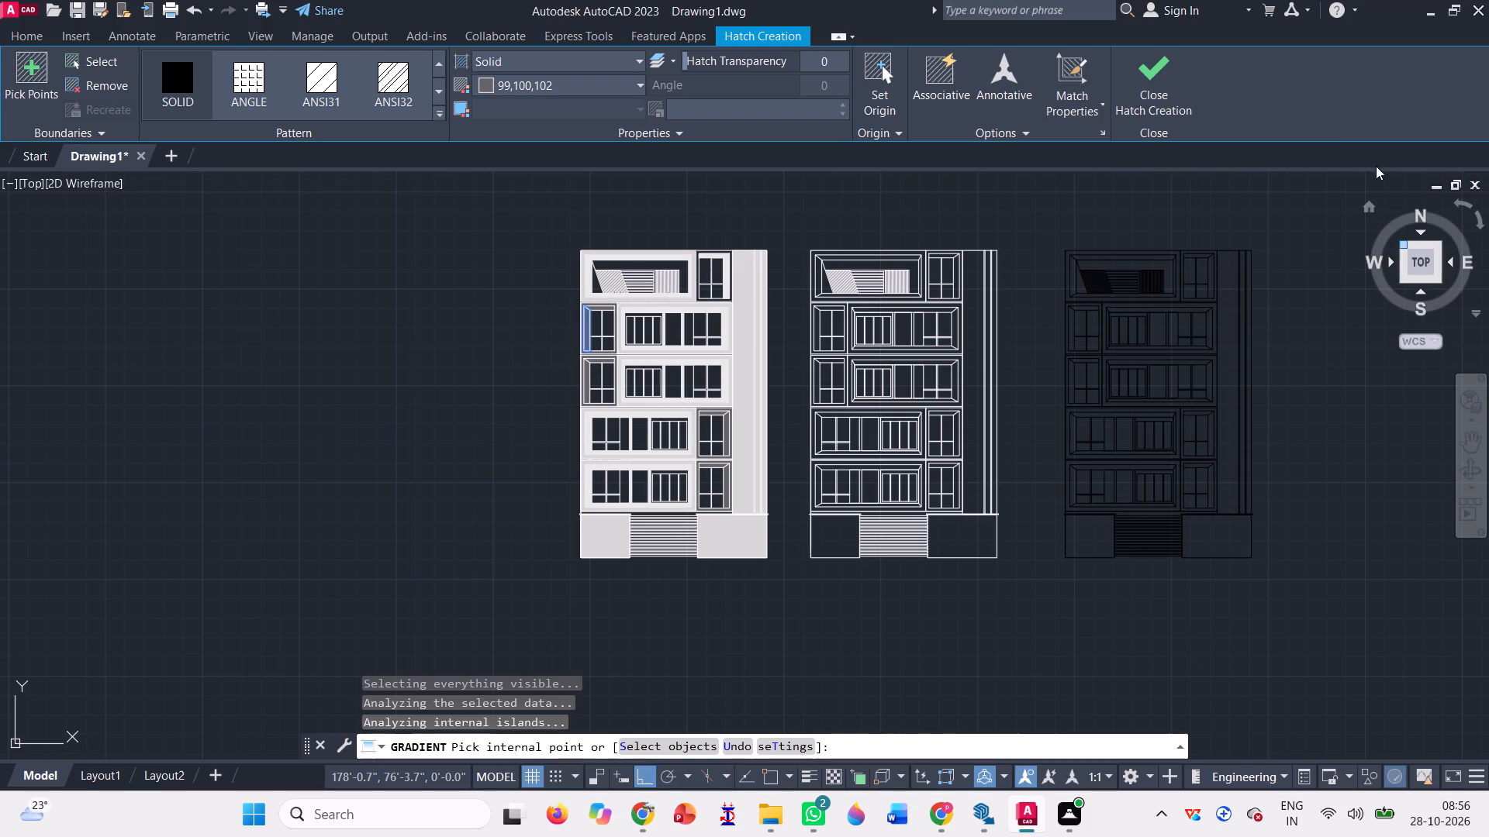
click(1160, 86)
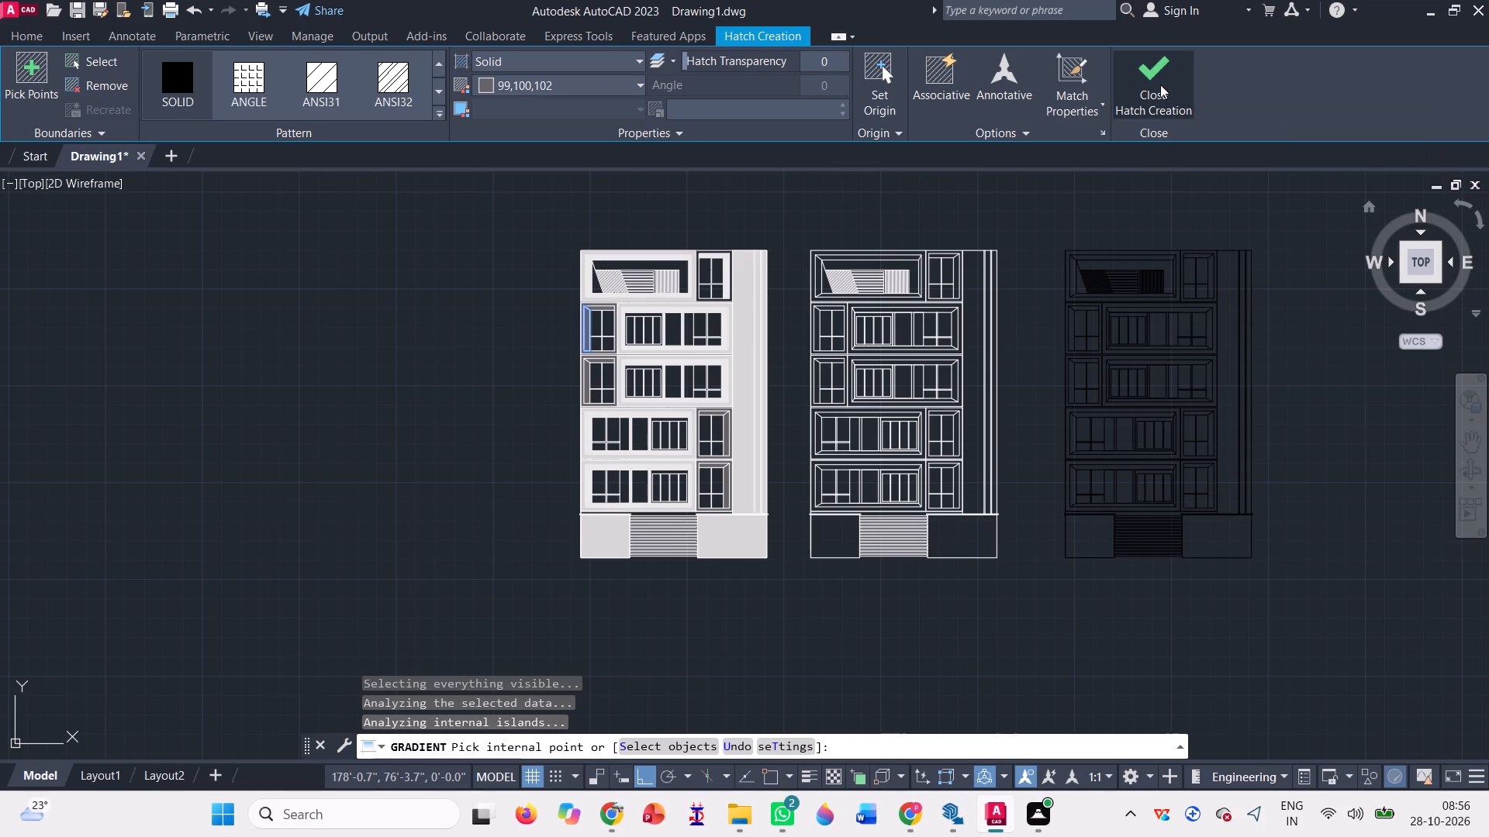
Fill the four panes of the leftmost elevation's top-floor right window with a solid hatch in light blue 199,232,249.
scroll(707, 222, up, 1)
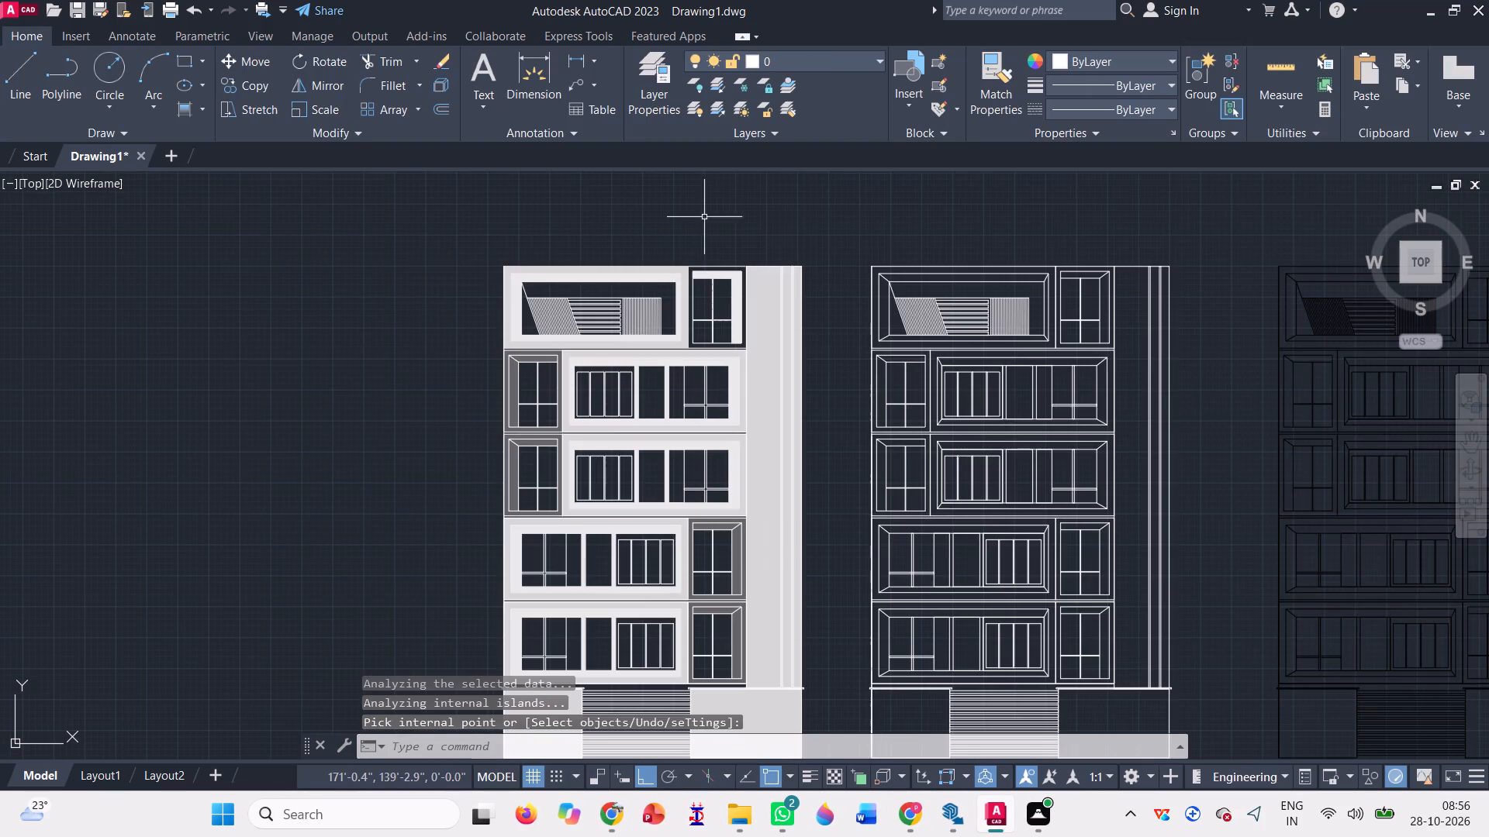
click(203, 106)
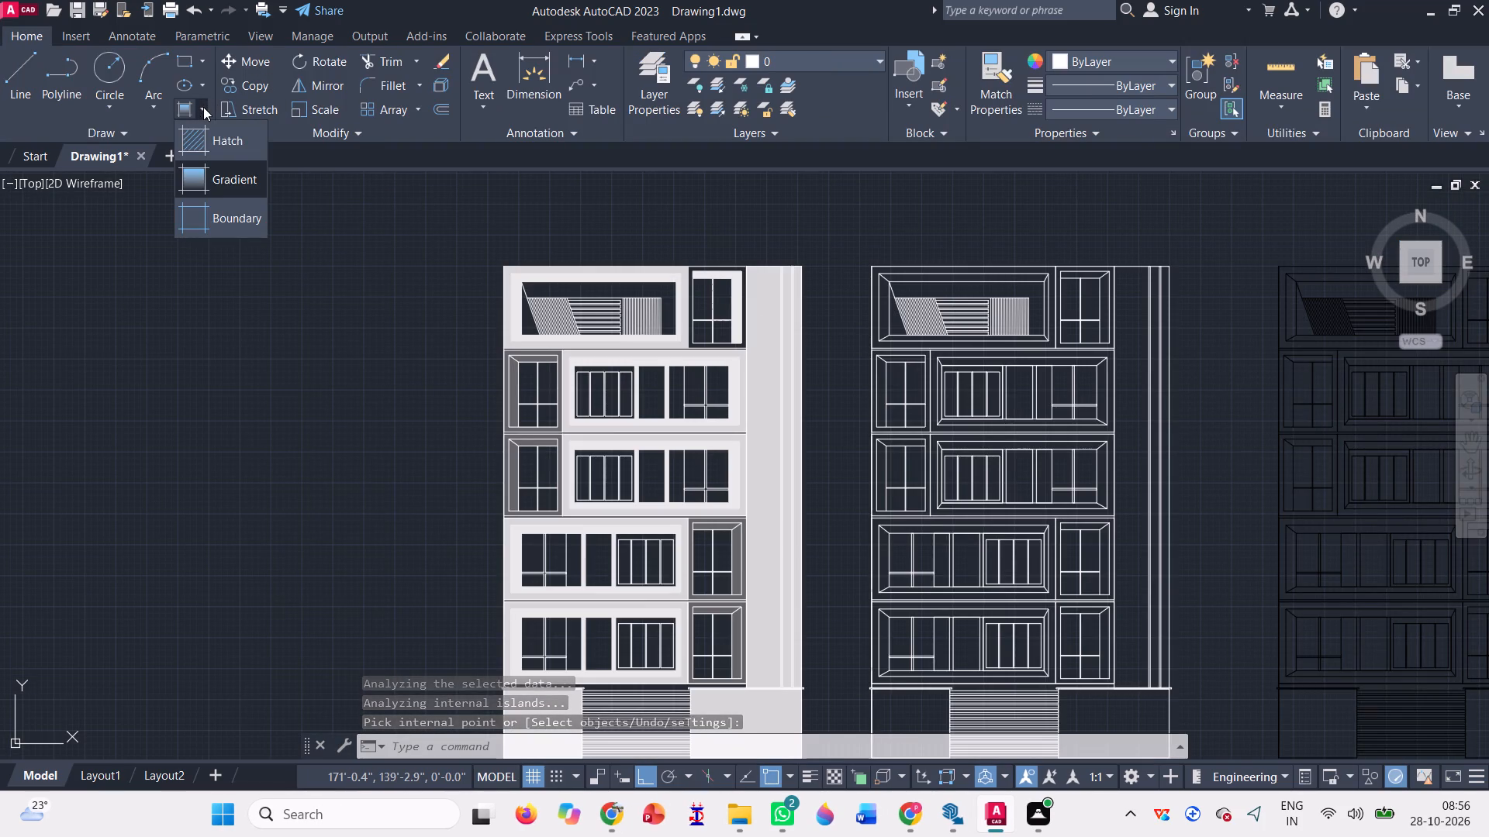
click(208, 182)
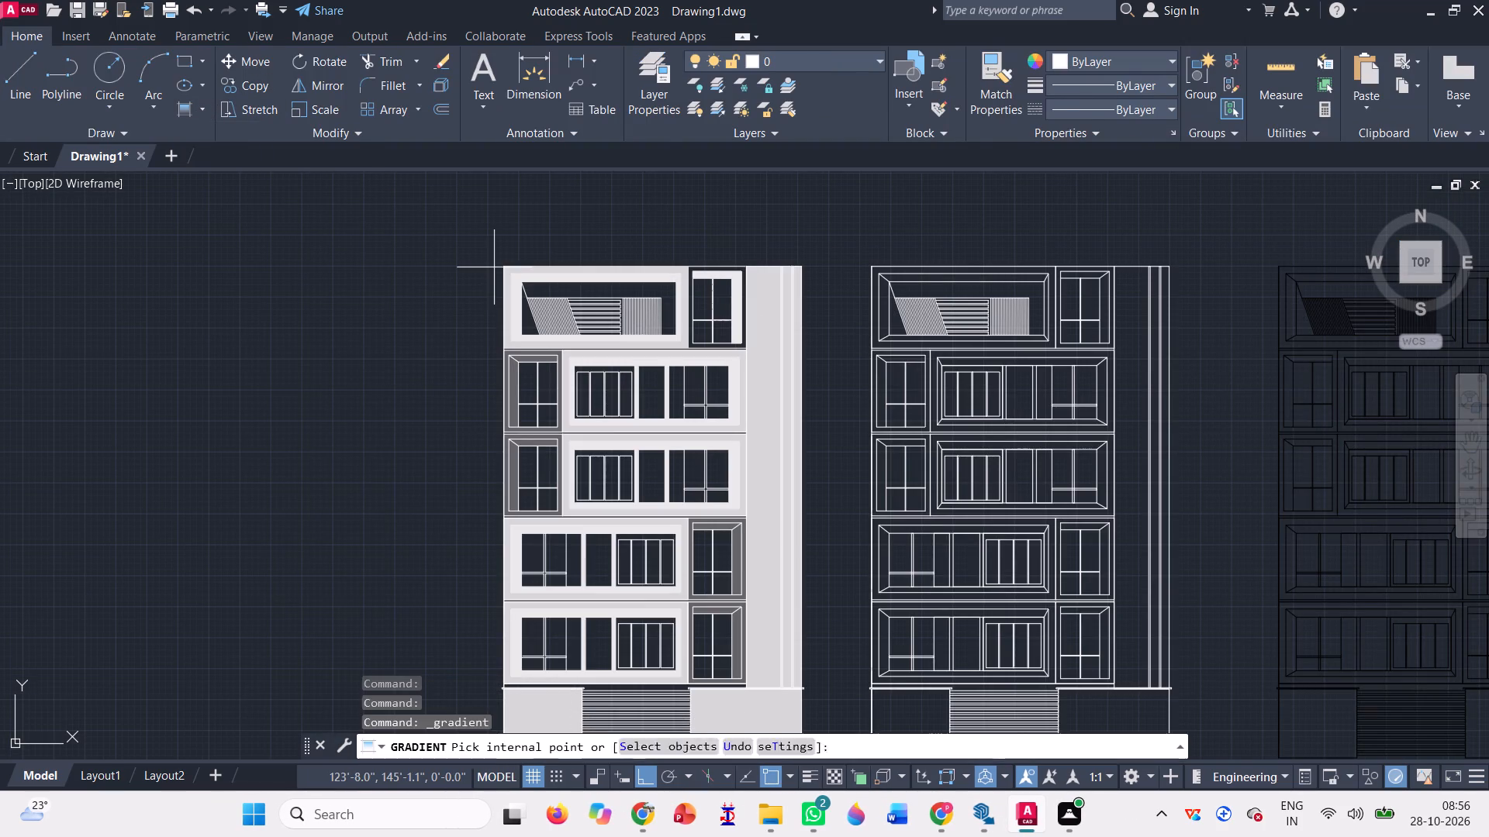
scroll(290, 22, up, 3)
scroll(365, 162, up, 3)
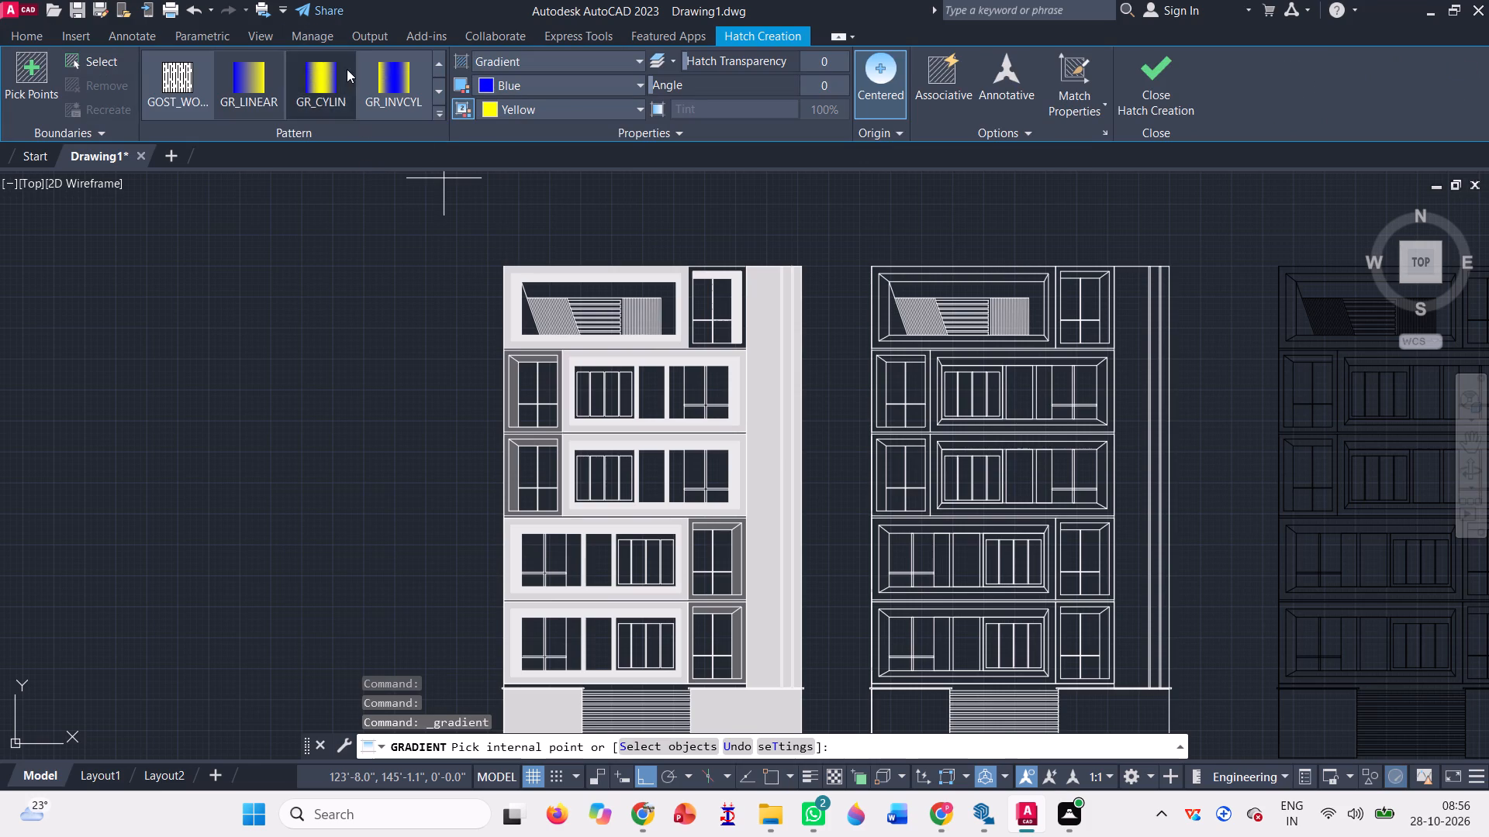
scroll(347, 69, up, 16)
click(175, 88)
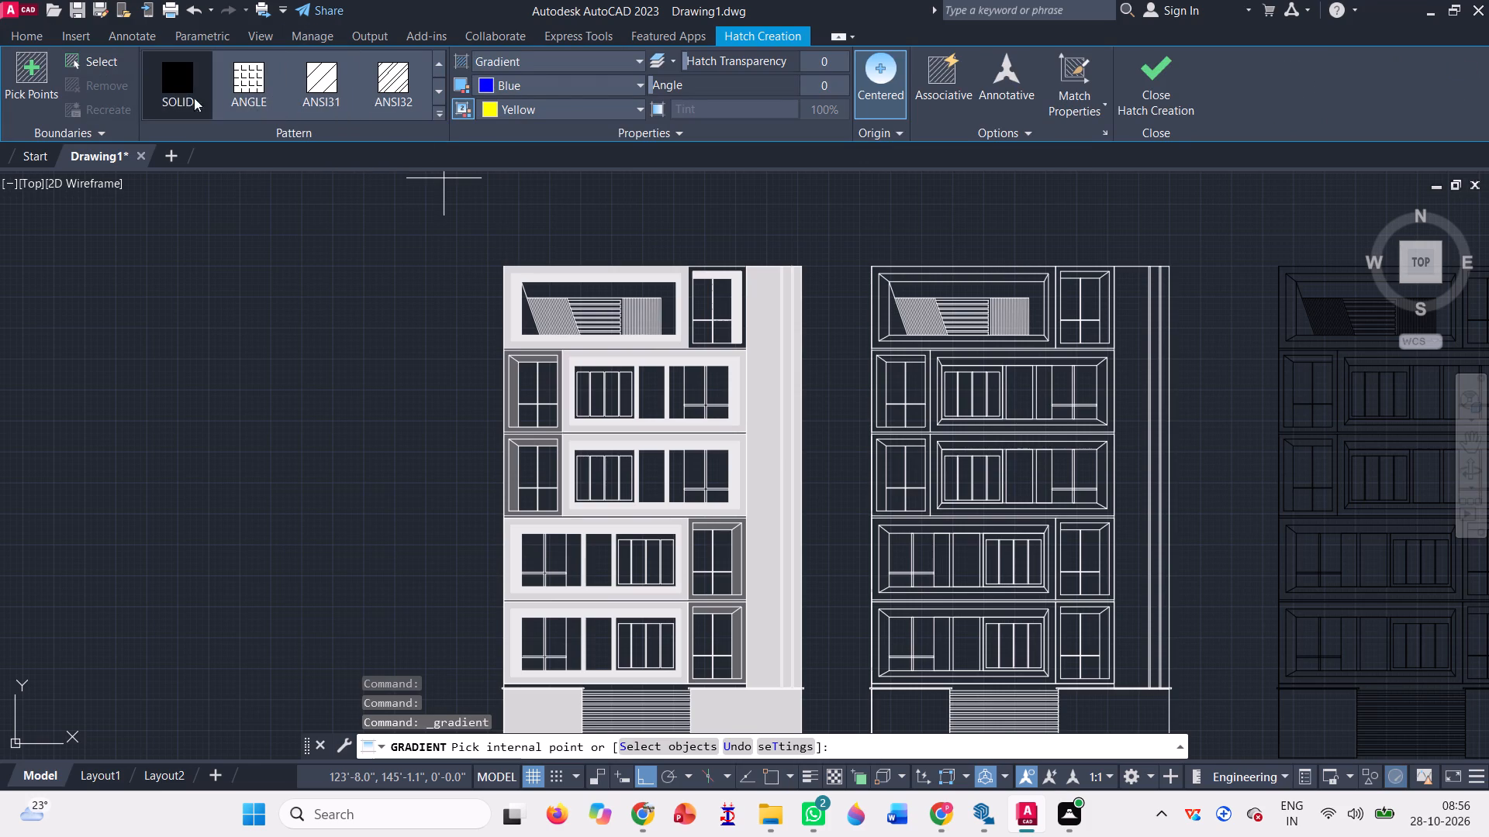
click(577, 85)
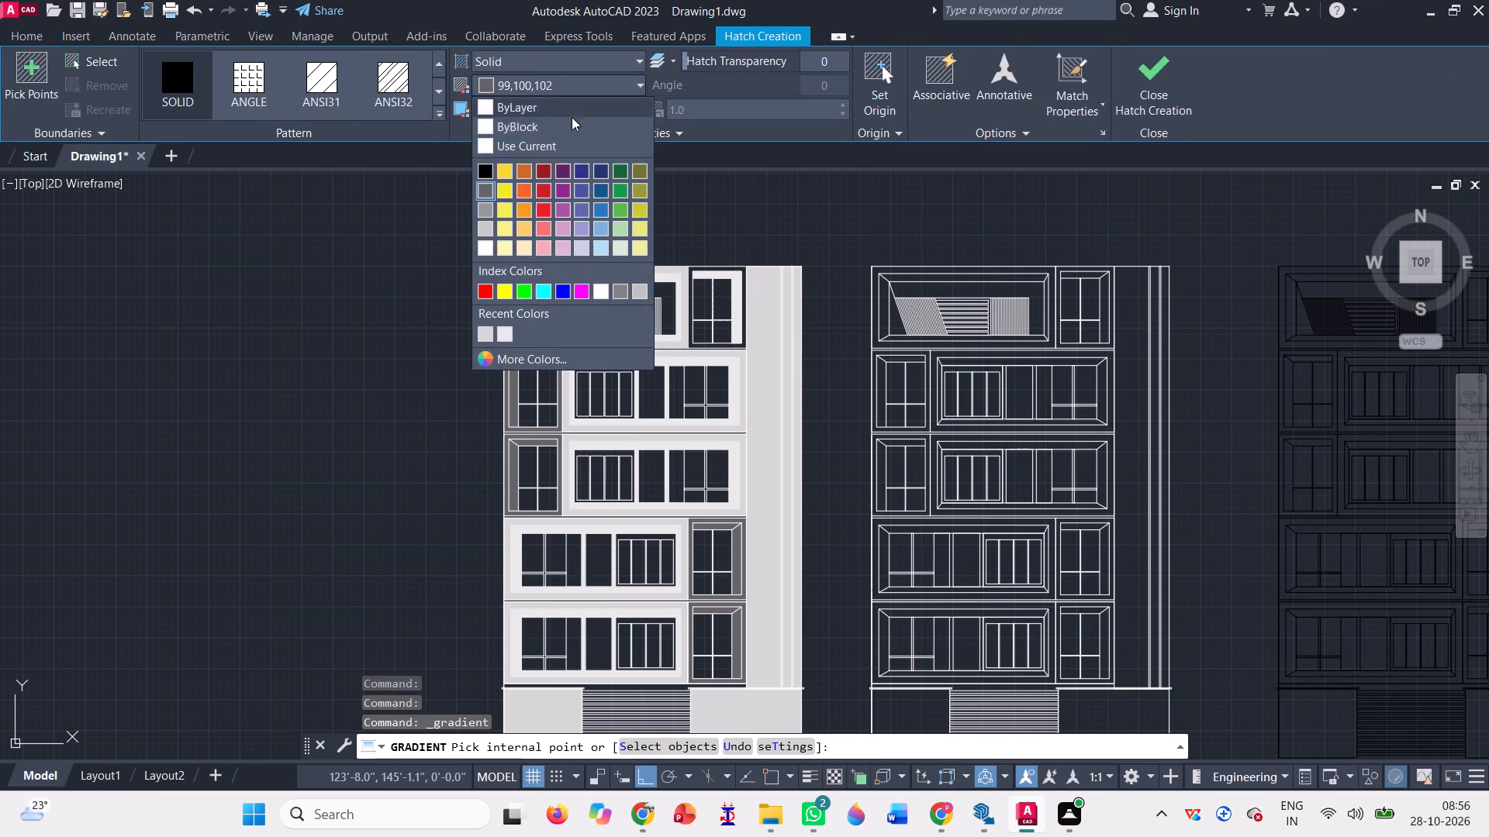
click(608, 246)
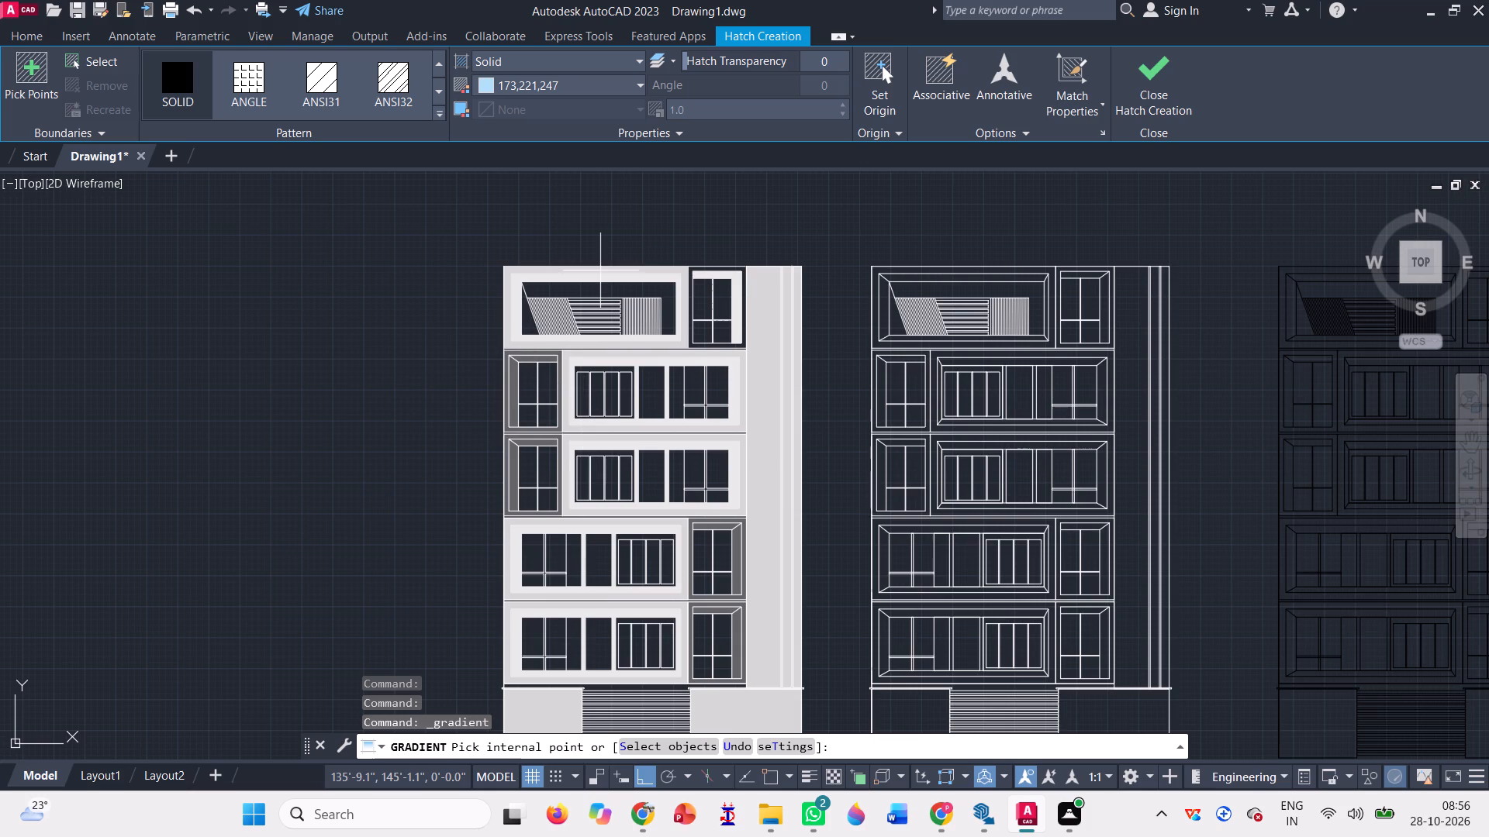
click(557, 92)
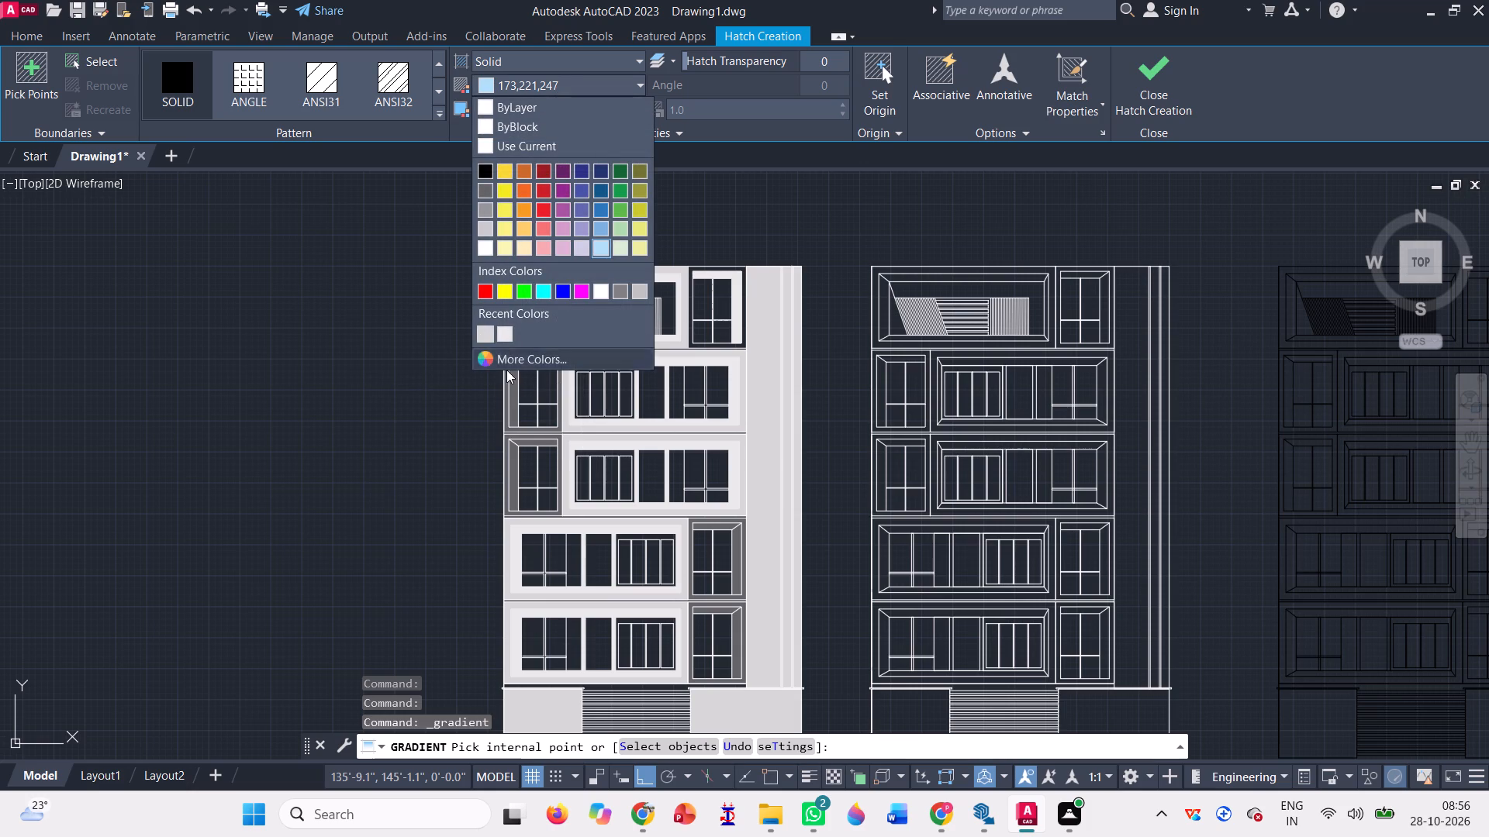
click(483, 357)
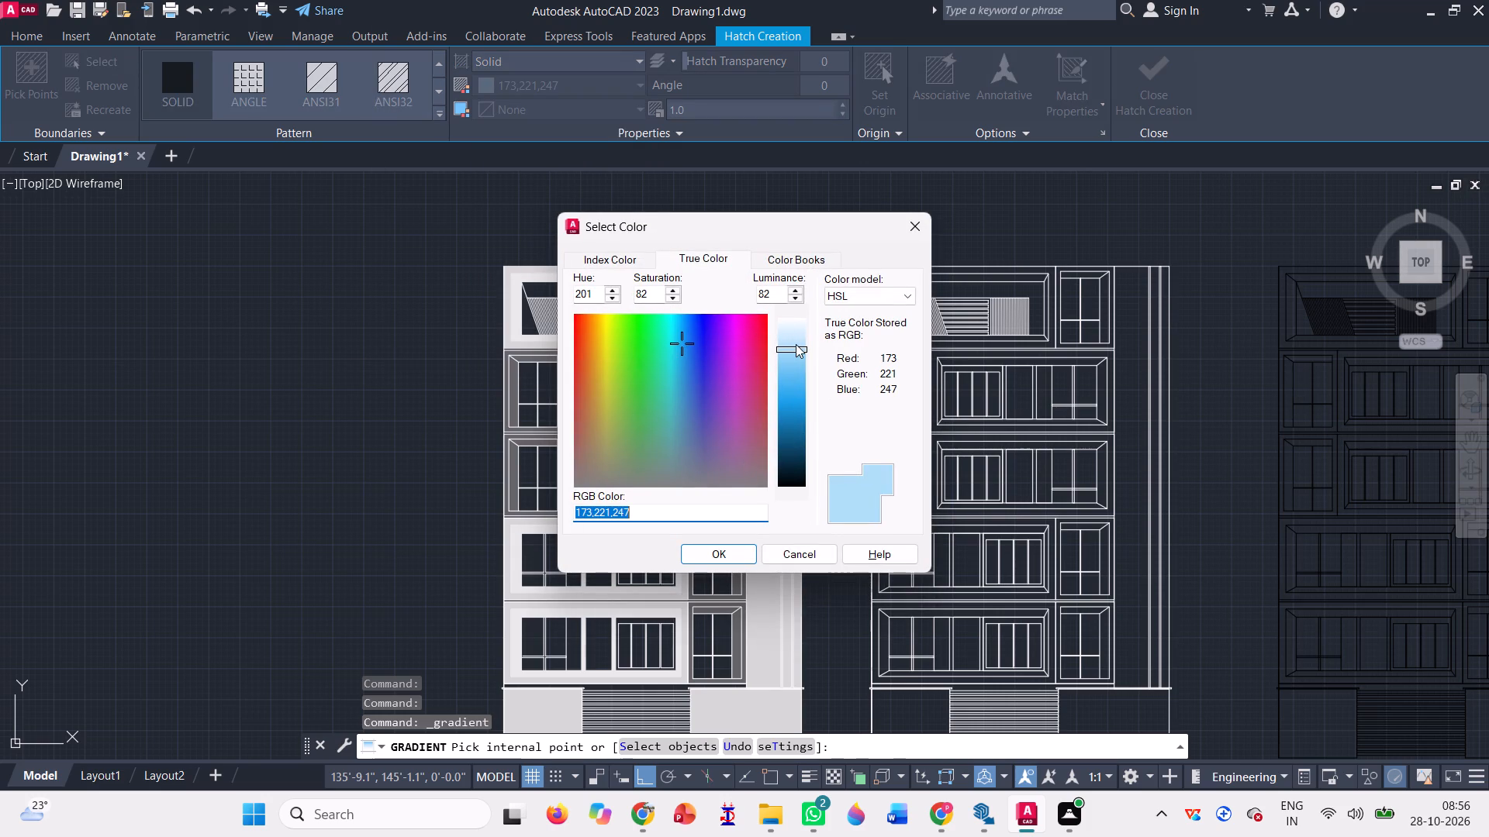
click(793, 341)
click(792, 338)
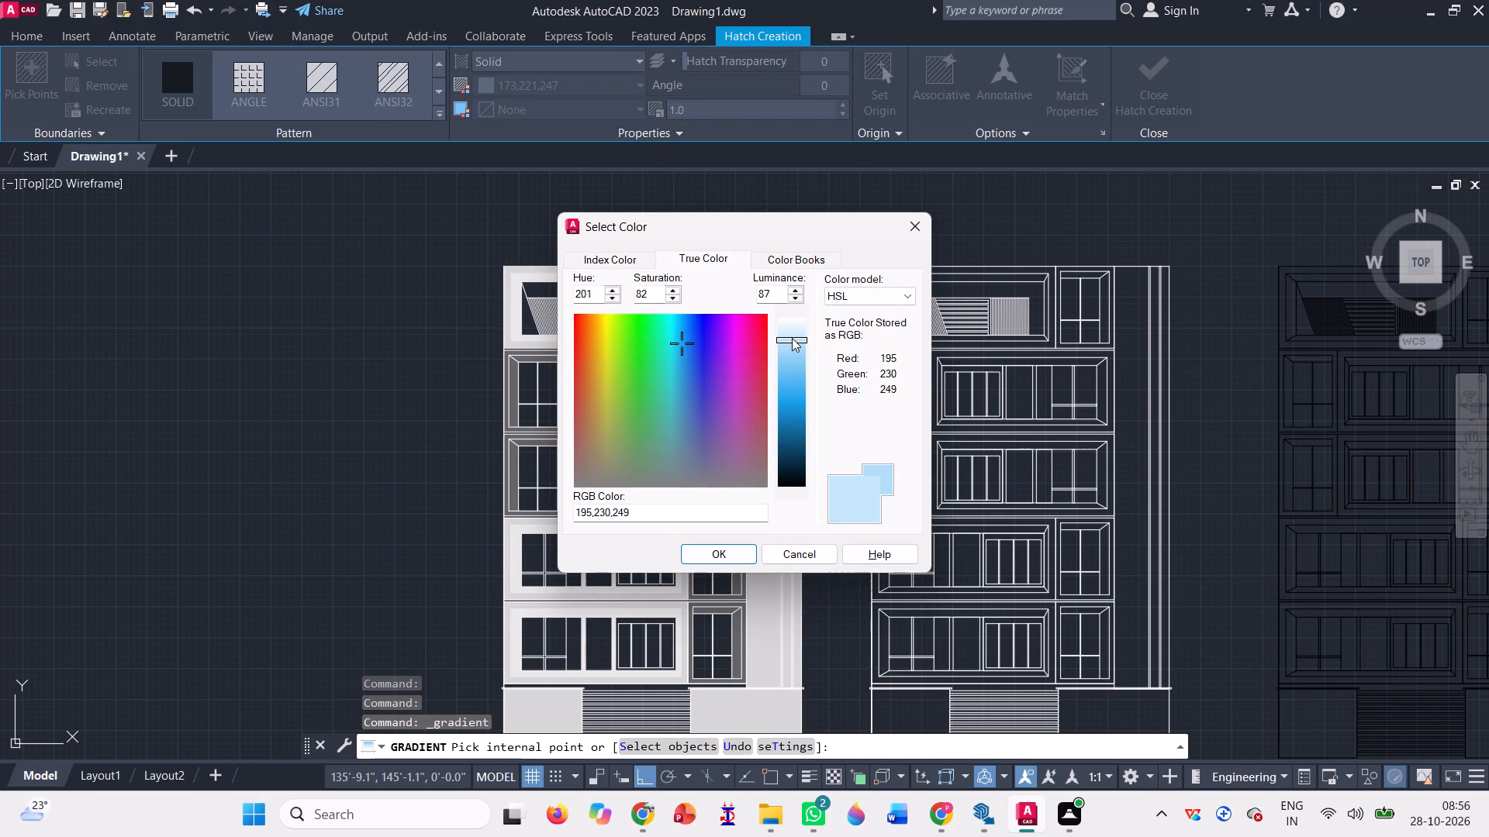
click(738, 559)
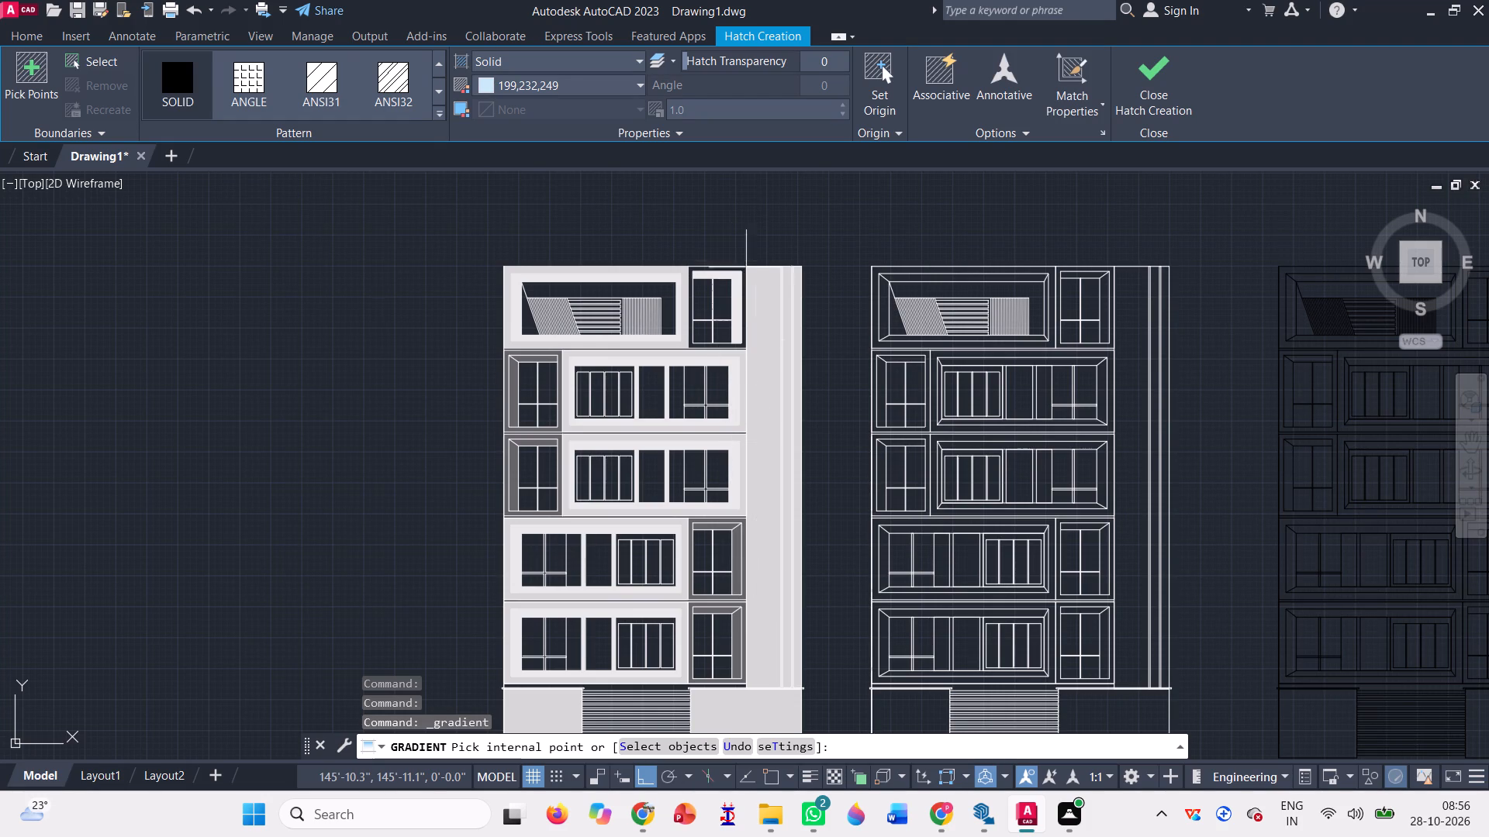
scroll(715, 278, up, 2)
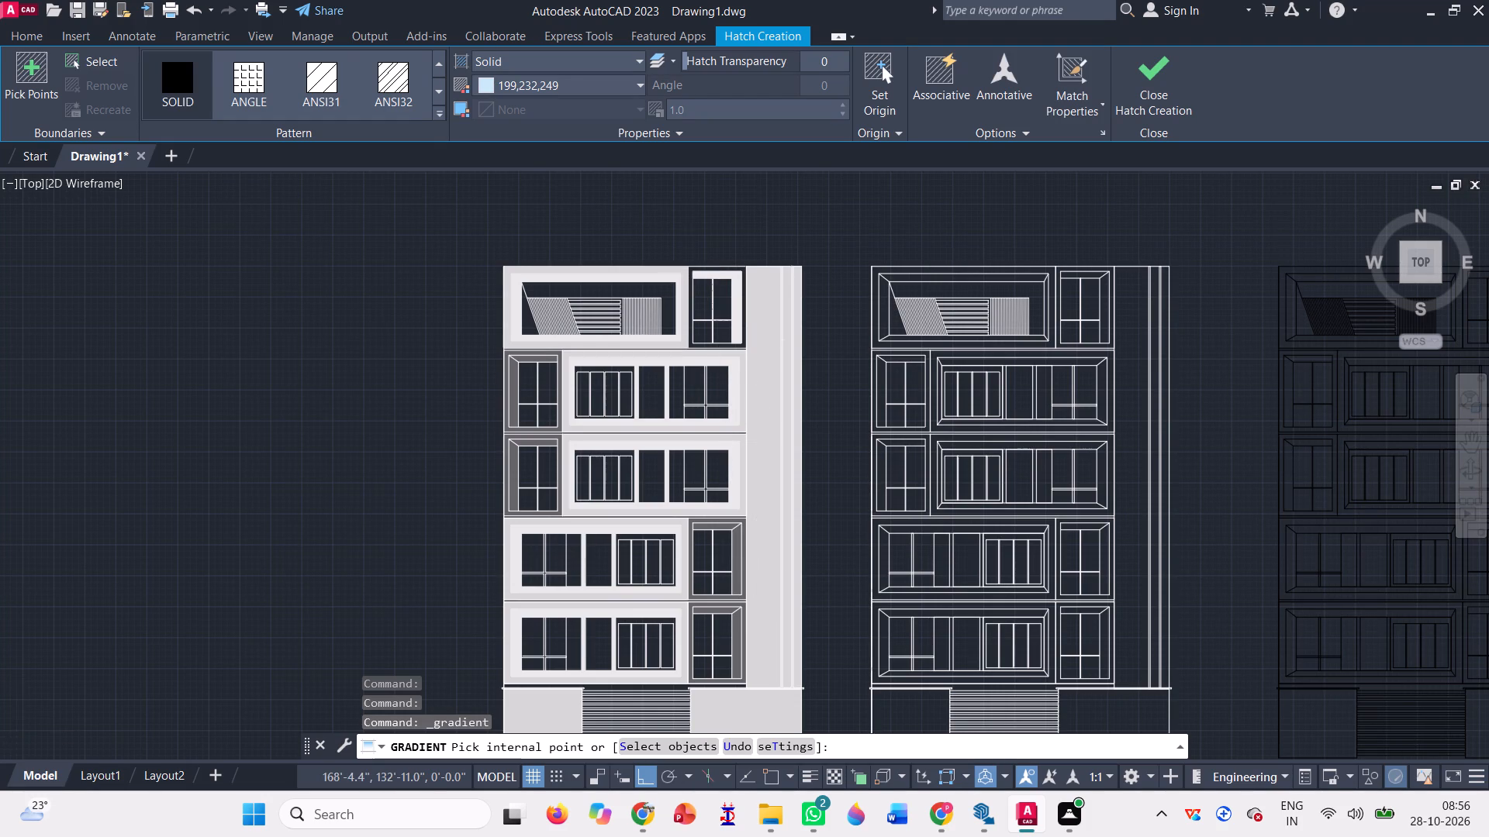
scroll(715, 278, up, 1)
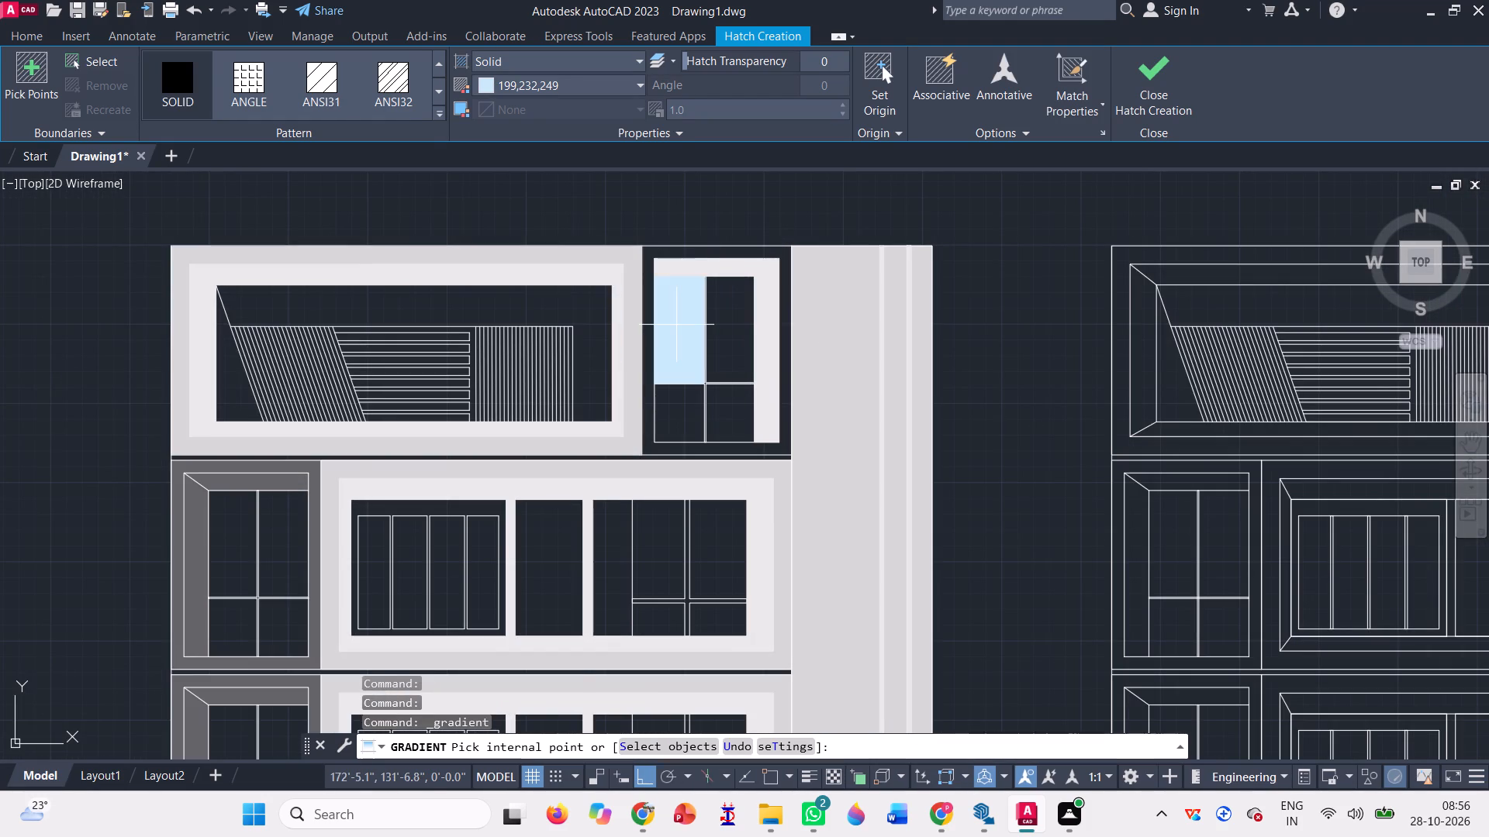
click(676, 325)
scroll(743, 341, up, 3)
click(737, 338)
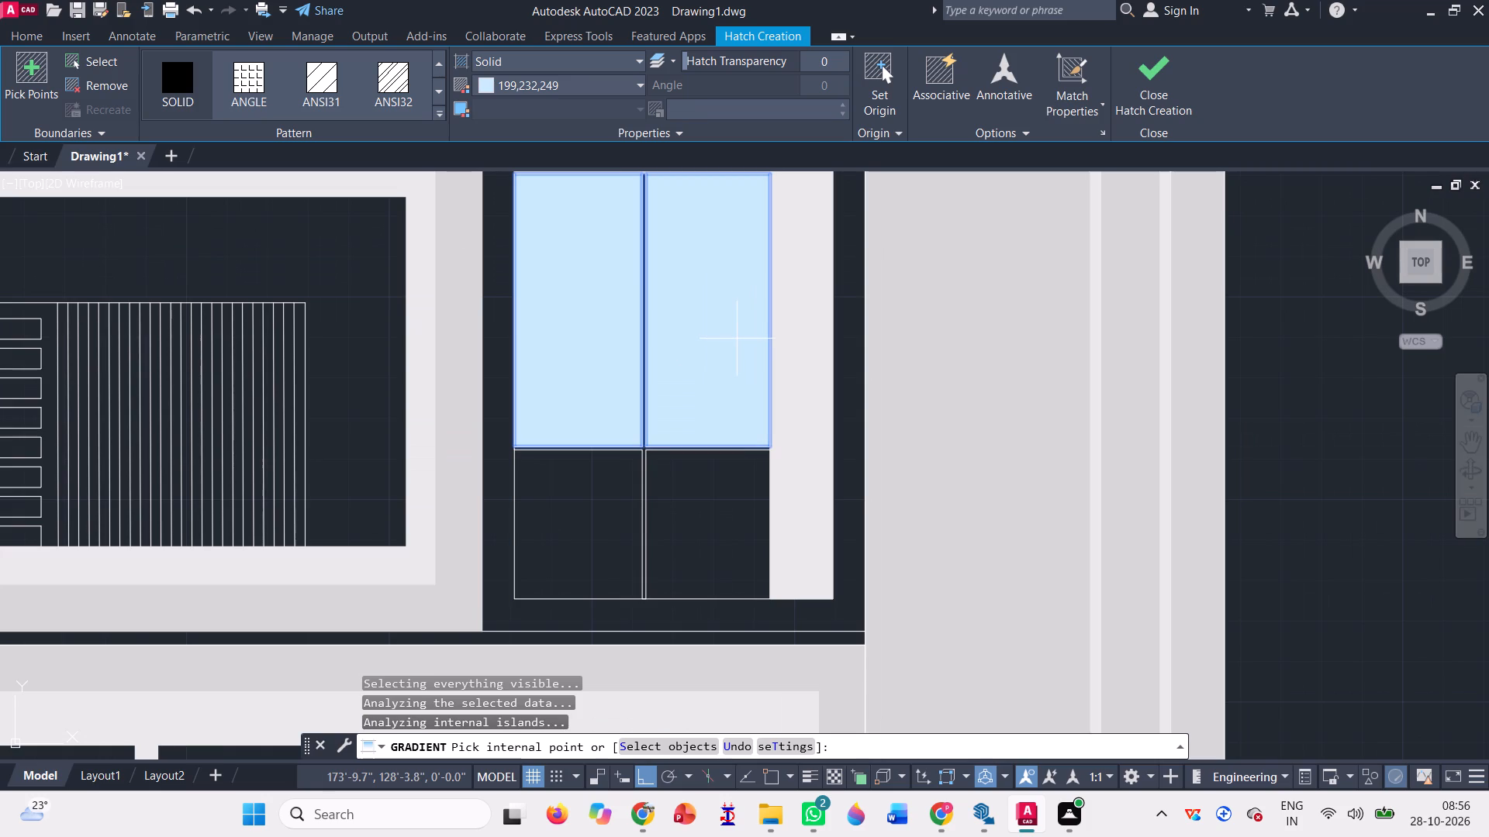
click(682, 515)
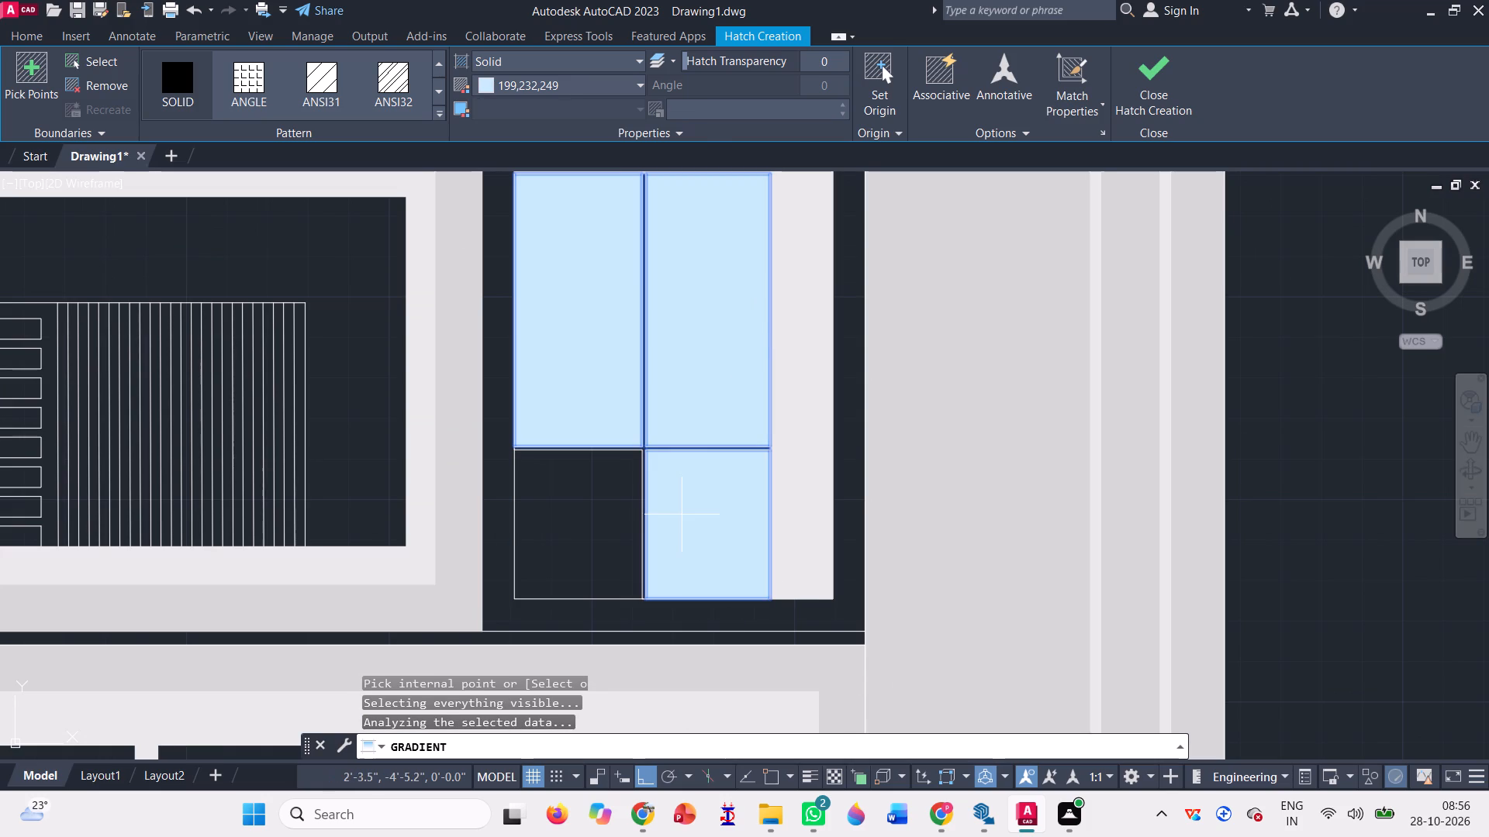
click(554, 515)
Fill the four panes of the leftmost elevation's upper left window bay with the same light blue solid hatch.
scroll(724, 392, down, 3)
scroll(700, 315, down, 2)
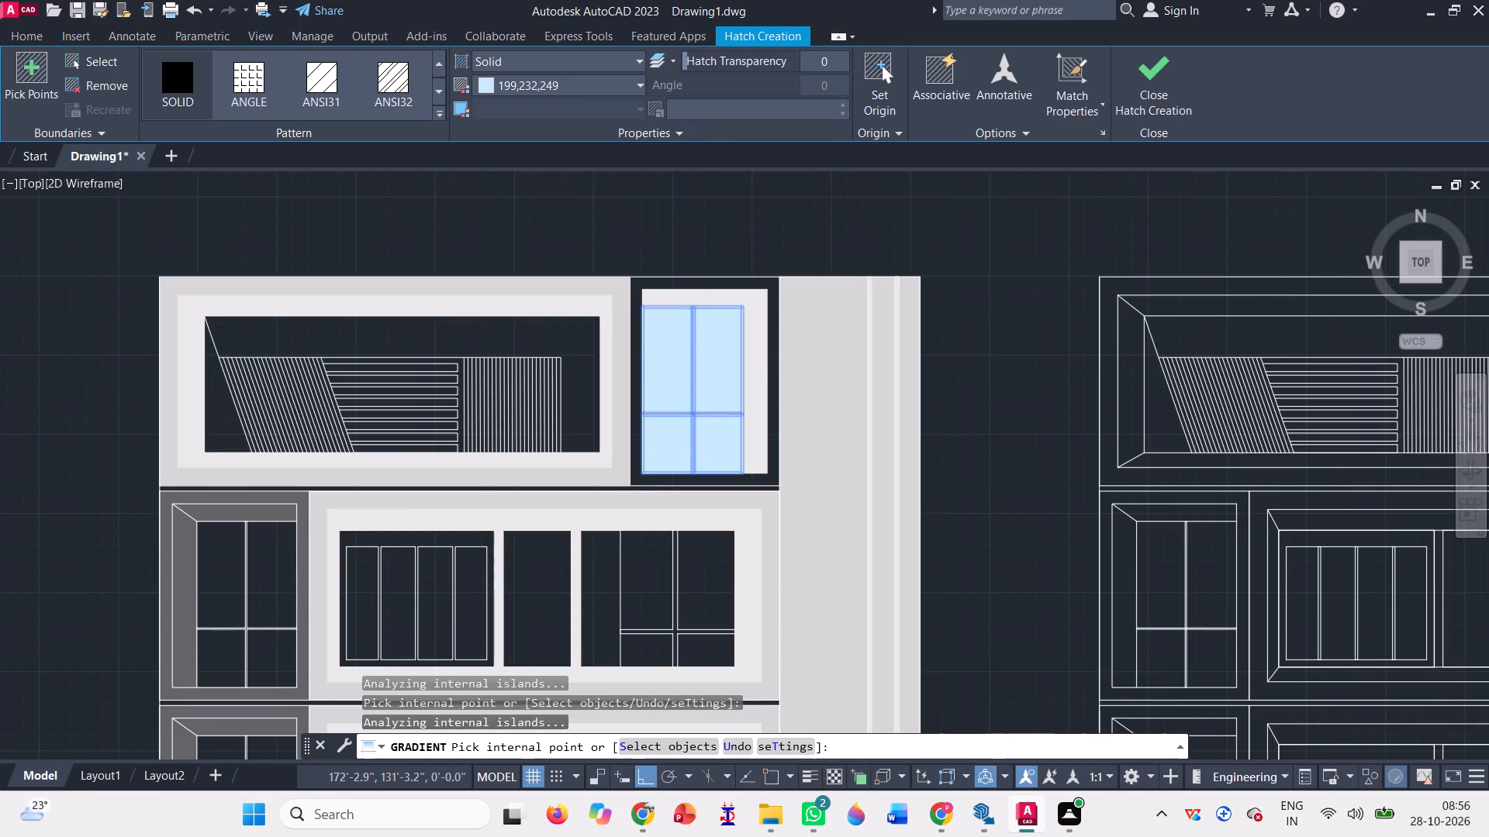
scroll(696, 308, down, 2)
scroll(707, 380, up, 3)
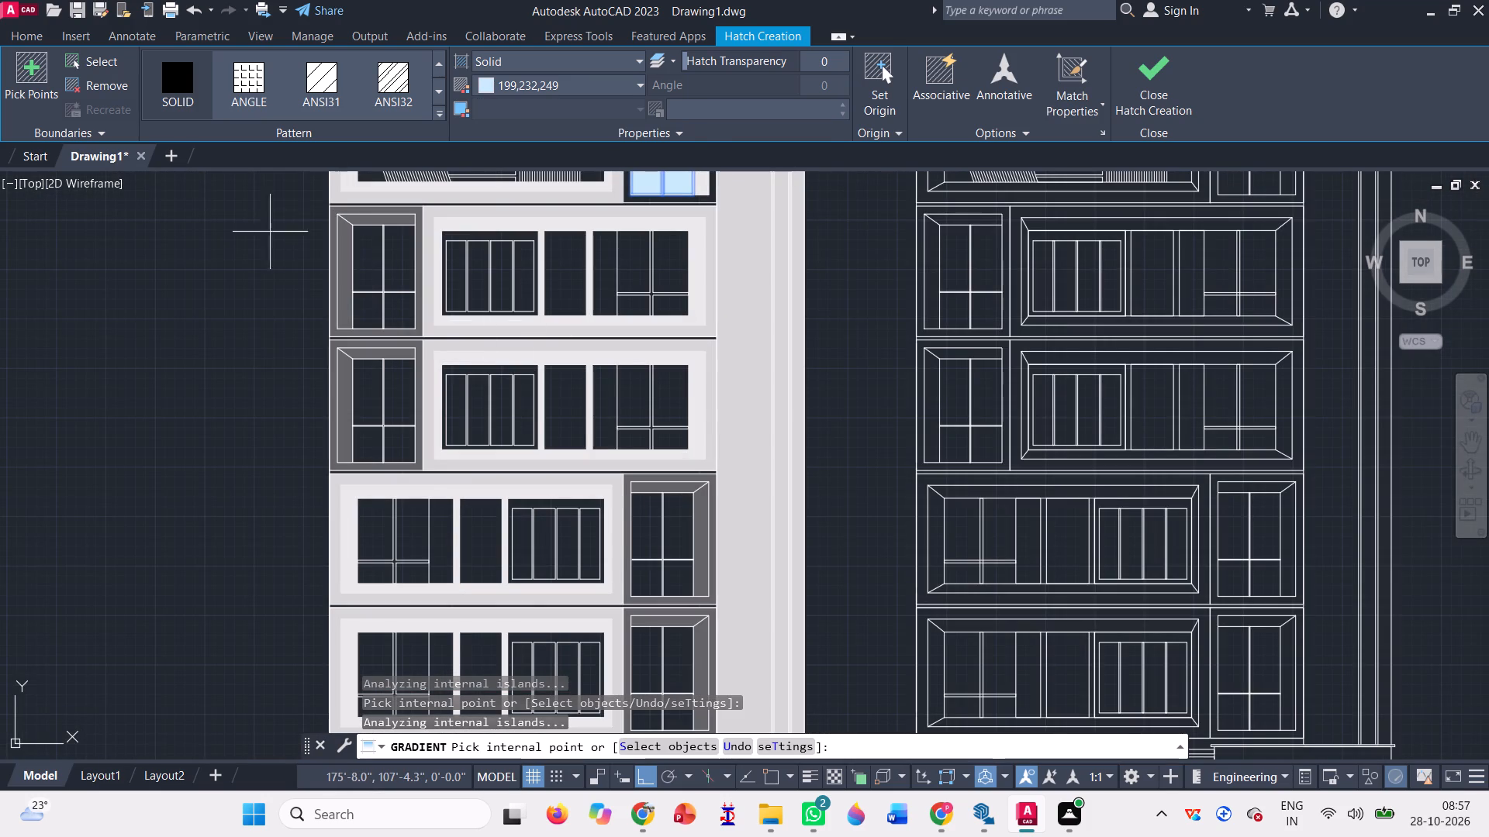
scroll(398, 229, up, 3)
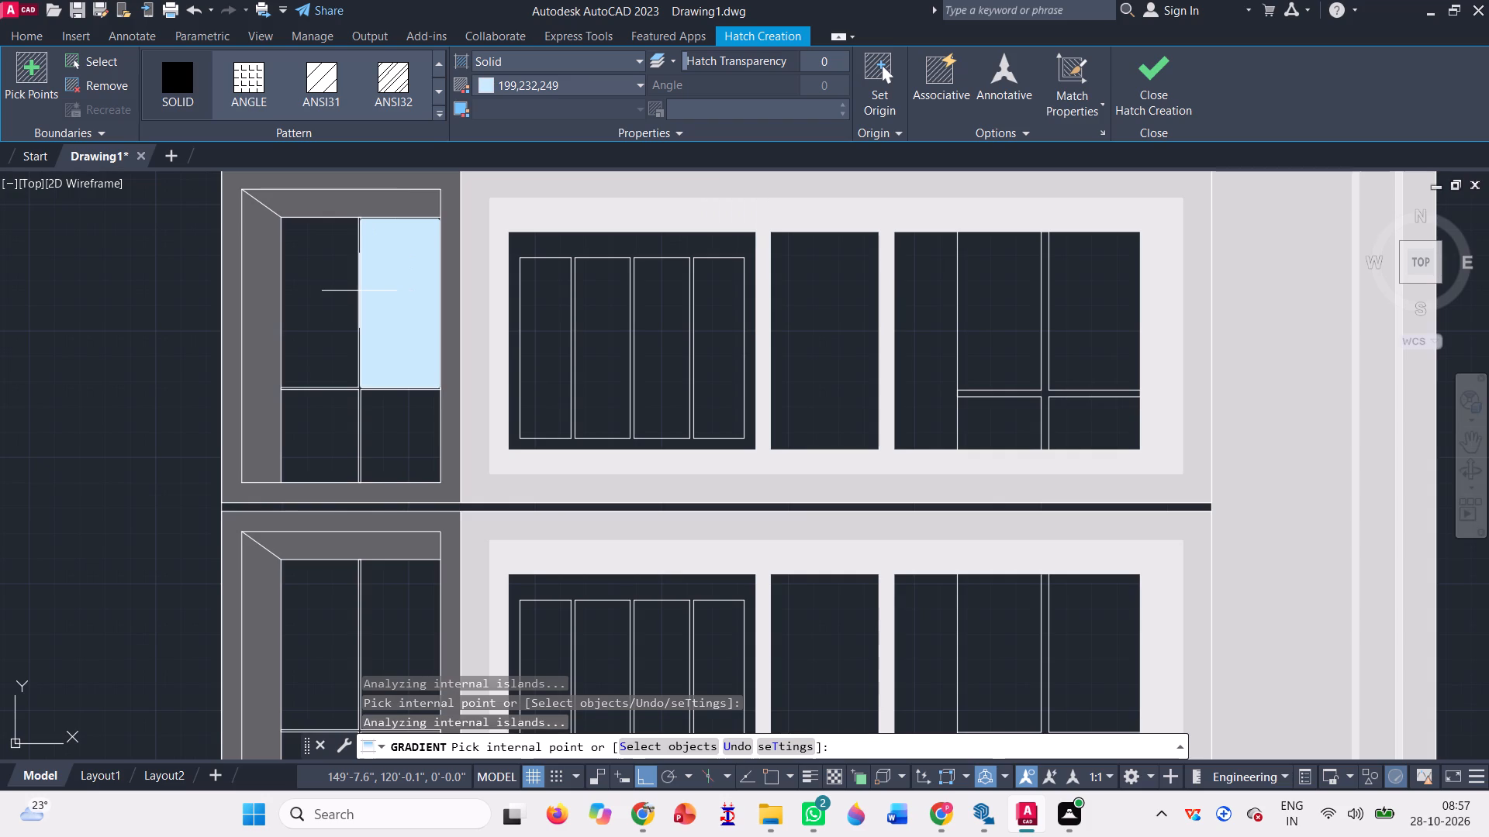
click(337, 278)
click(427, 310)
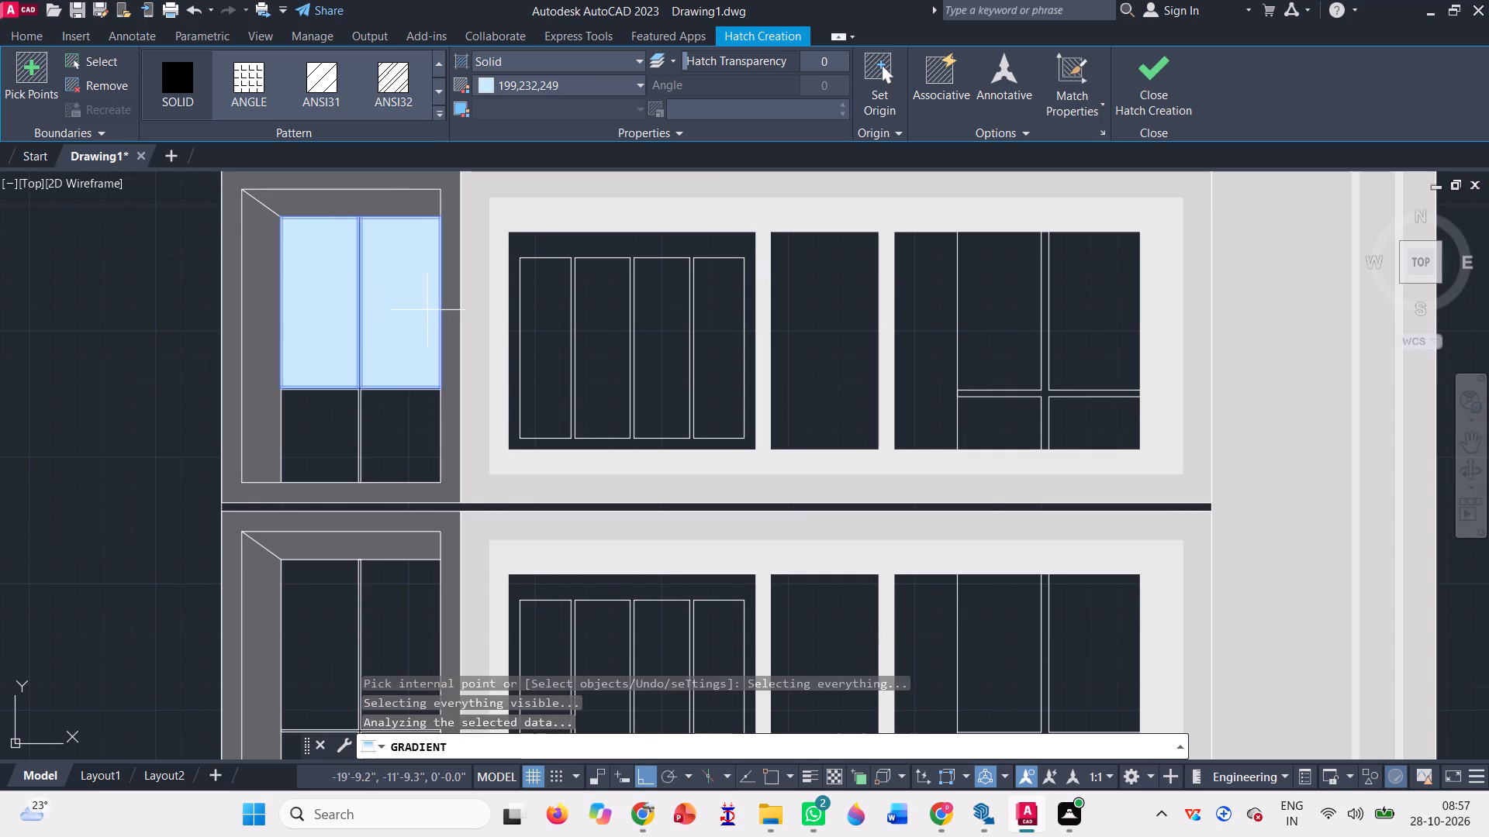
scroll(412, 425, up, 3)
click(412, 425)
click(308, 418)
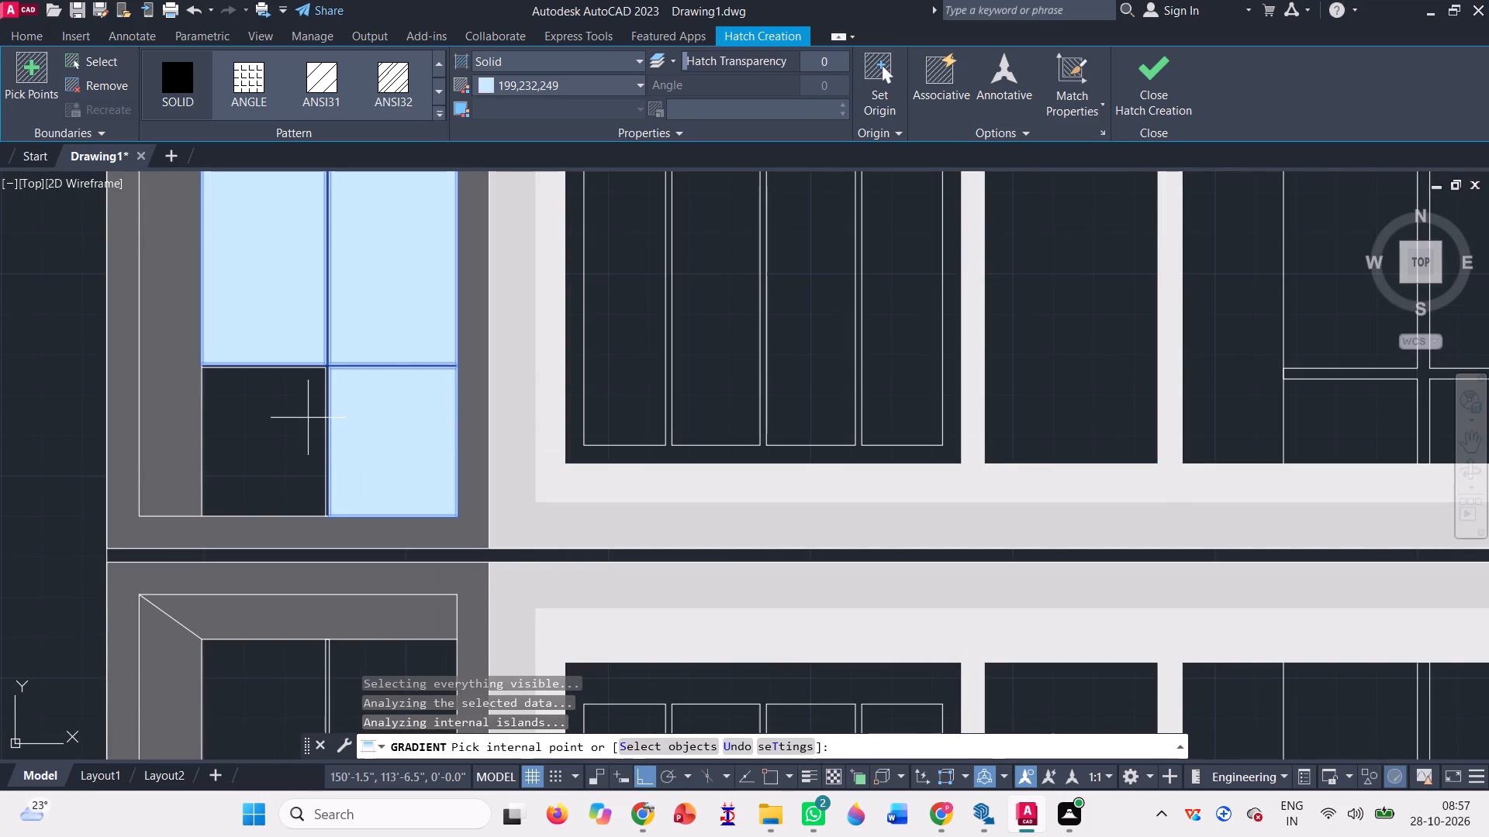
Fill the divided panes at the right end of the wide bay just below the top floor with the light blue hatch.
scroll(459, 463, down, 3)
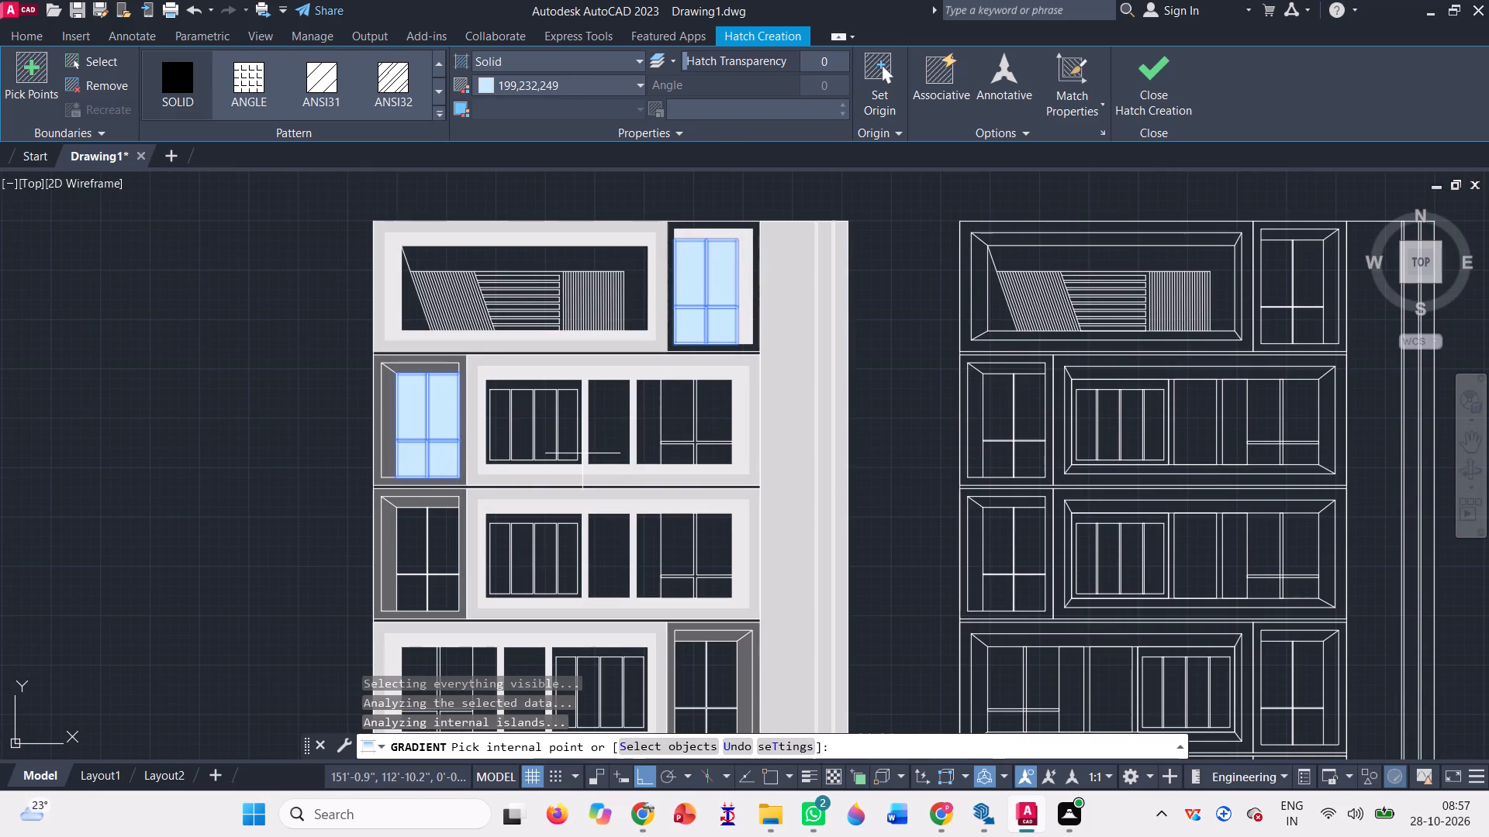
scroll(731, 416, up, 3)
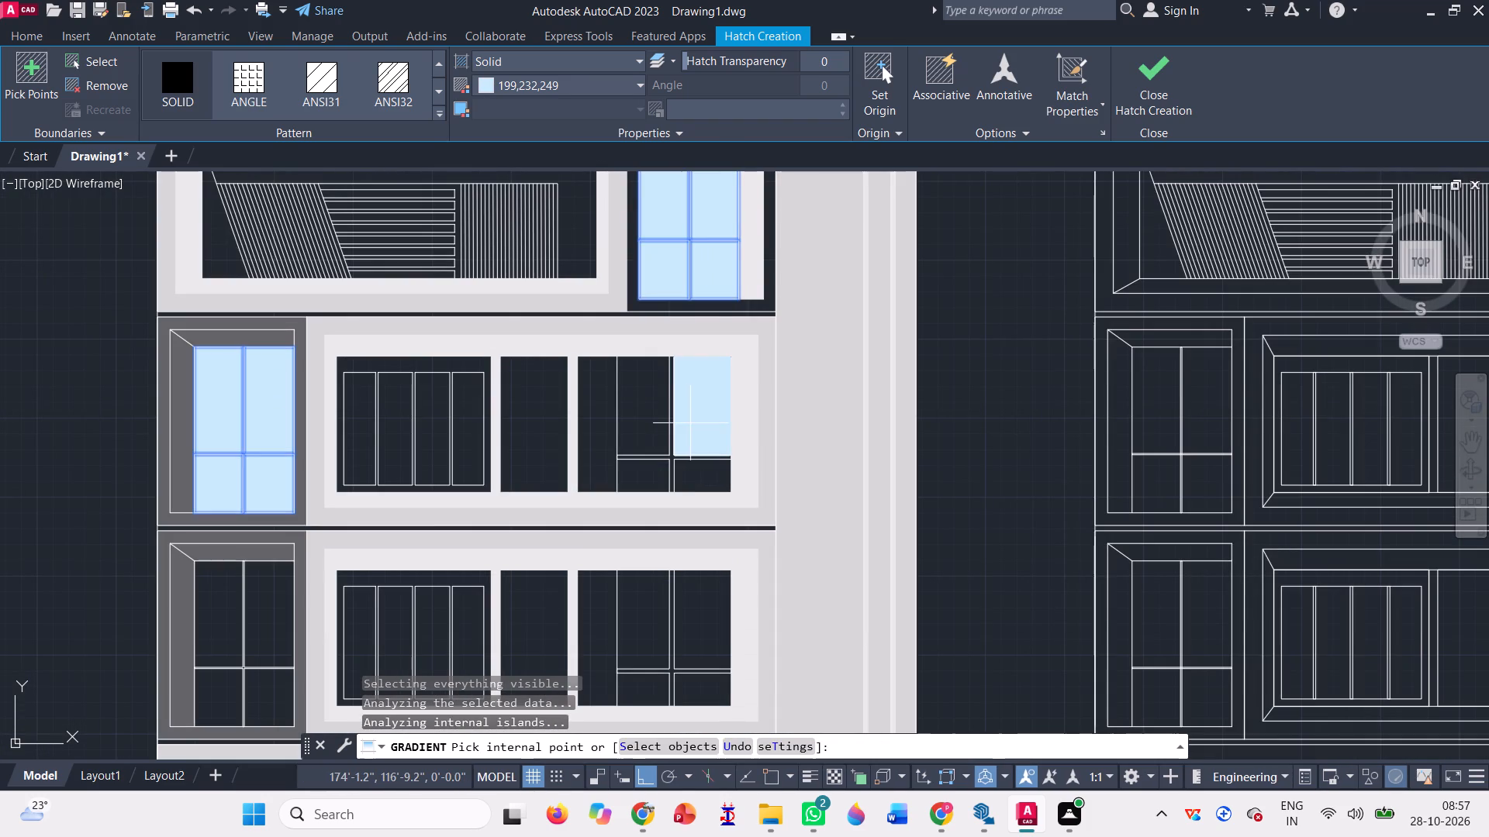
click(698, 423)
scroll(698, 423, up, 3)
scroll(708, 429, down, 1)
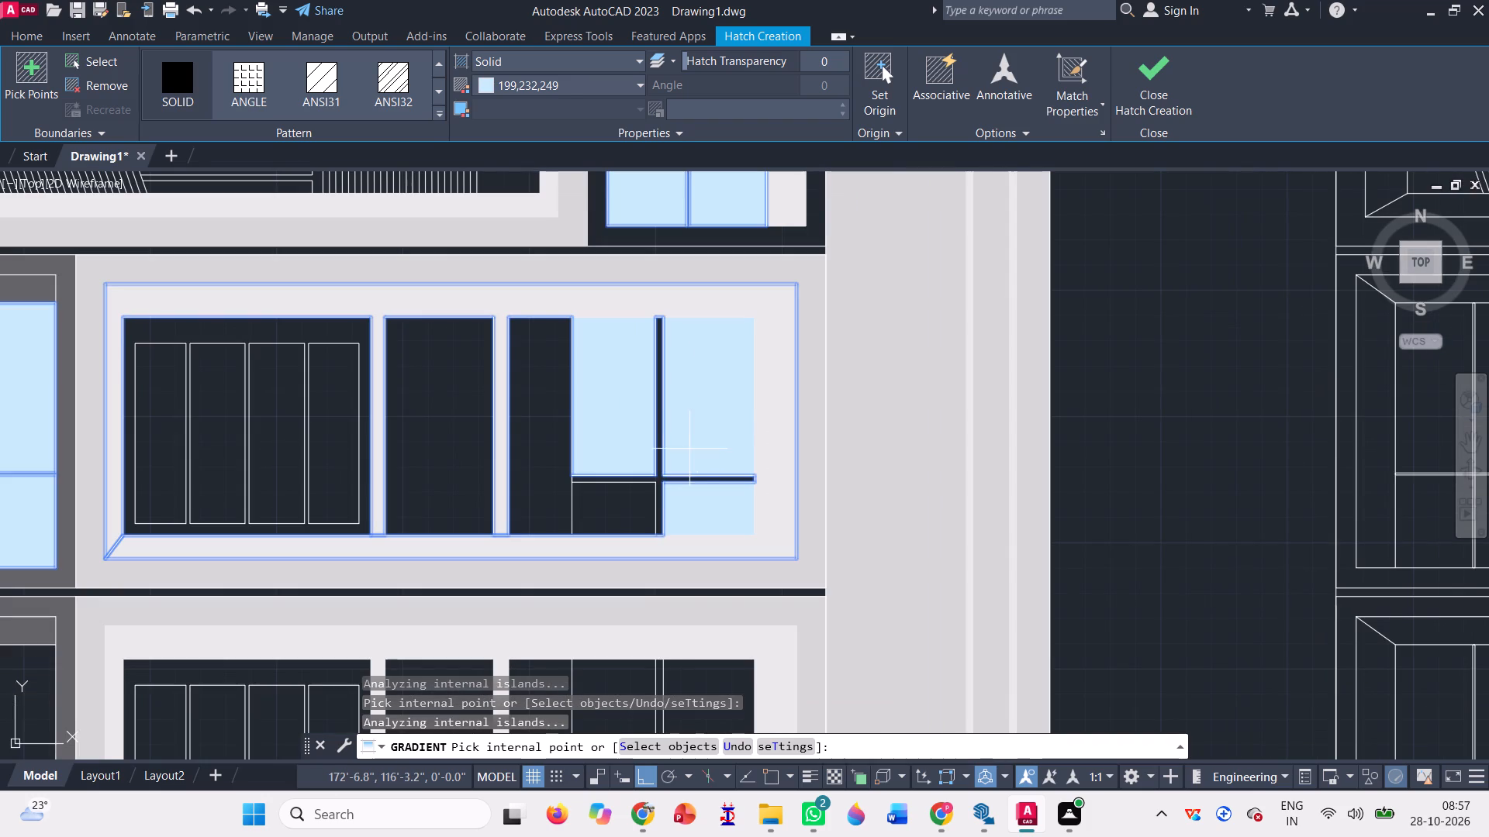
click(621, 497)
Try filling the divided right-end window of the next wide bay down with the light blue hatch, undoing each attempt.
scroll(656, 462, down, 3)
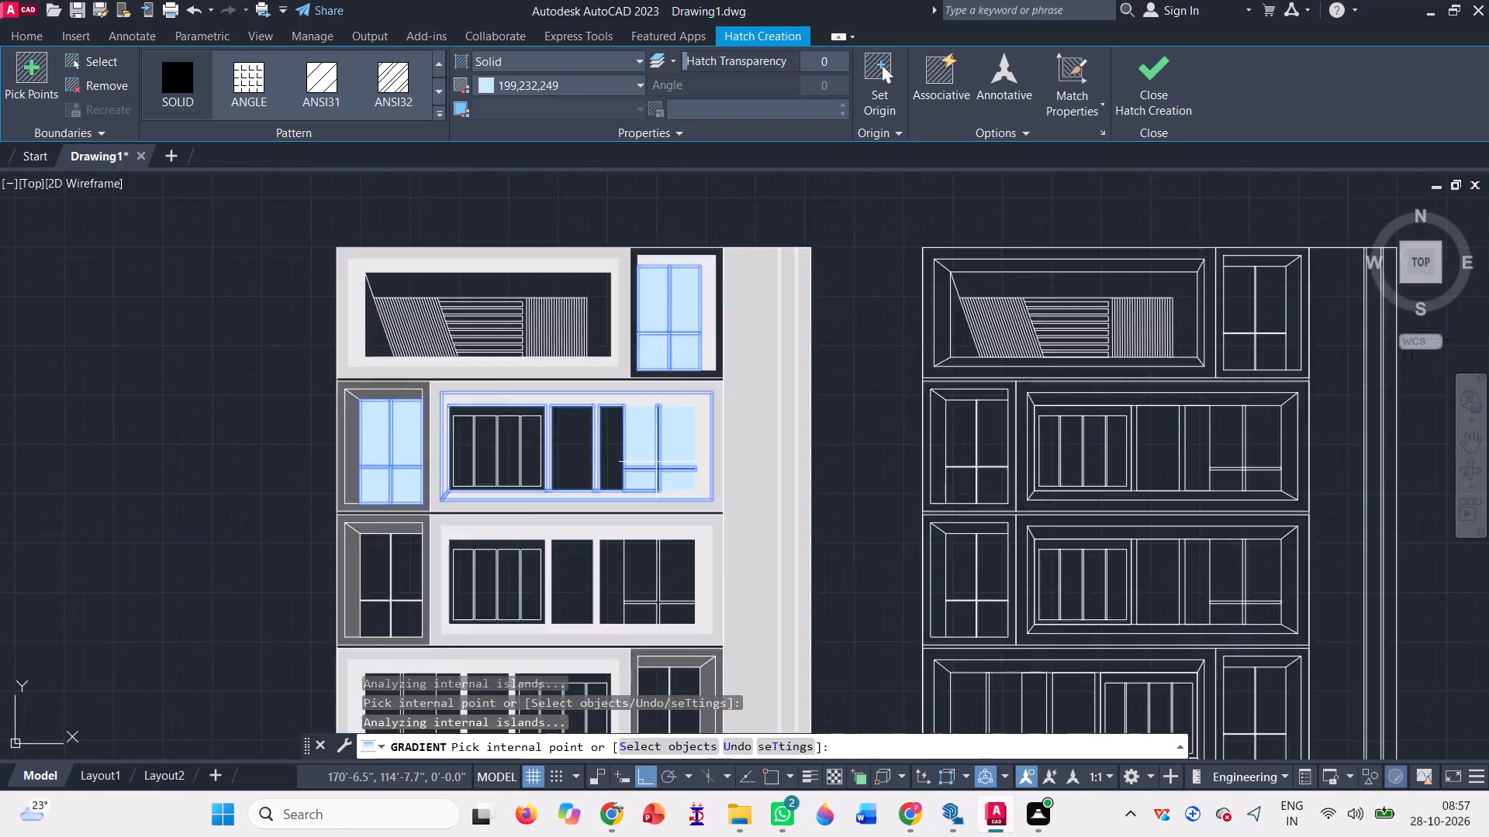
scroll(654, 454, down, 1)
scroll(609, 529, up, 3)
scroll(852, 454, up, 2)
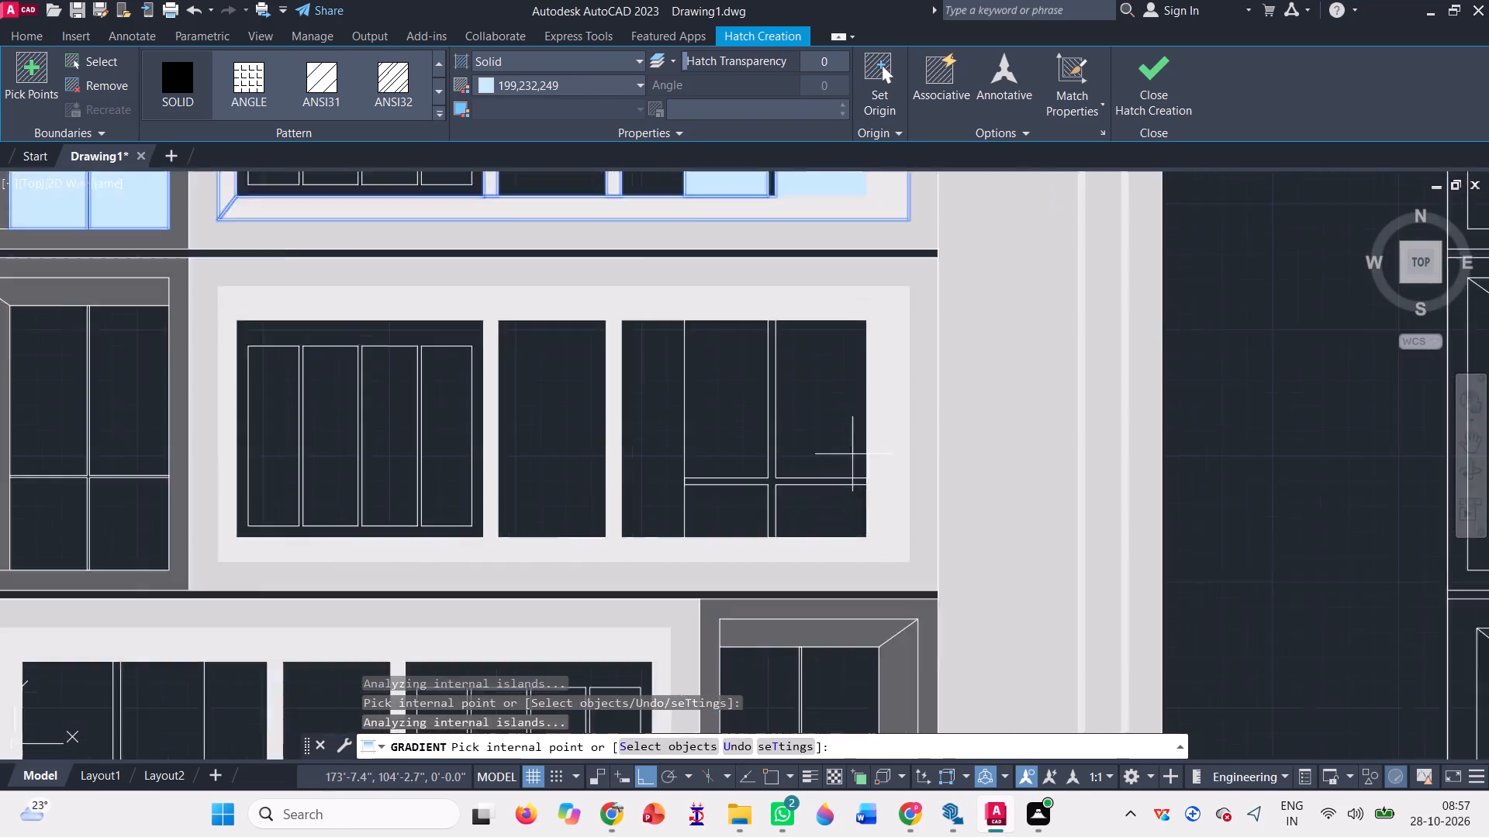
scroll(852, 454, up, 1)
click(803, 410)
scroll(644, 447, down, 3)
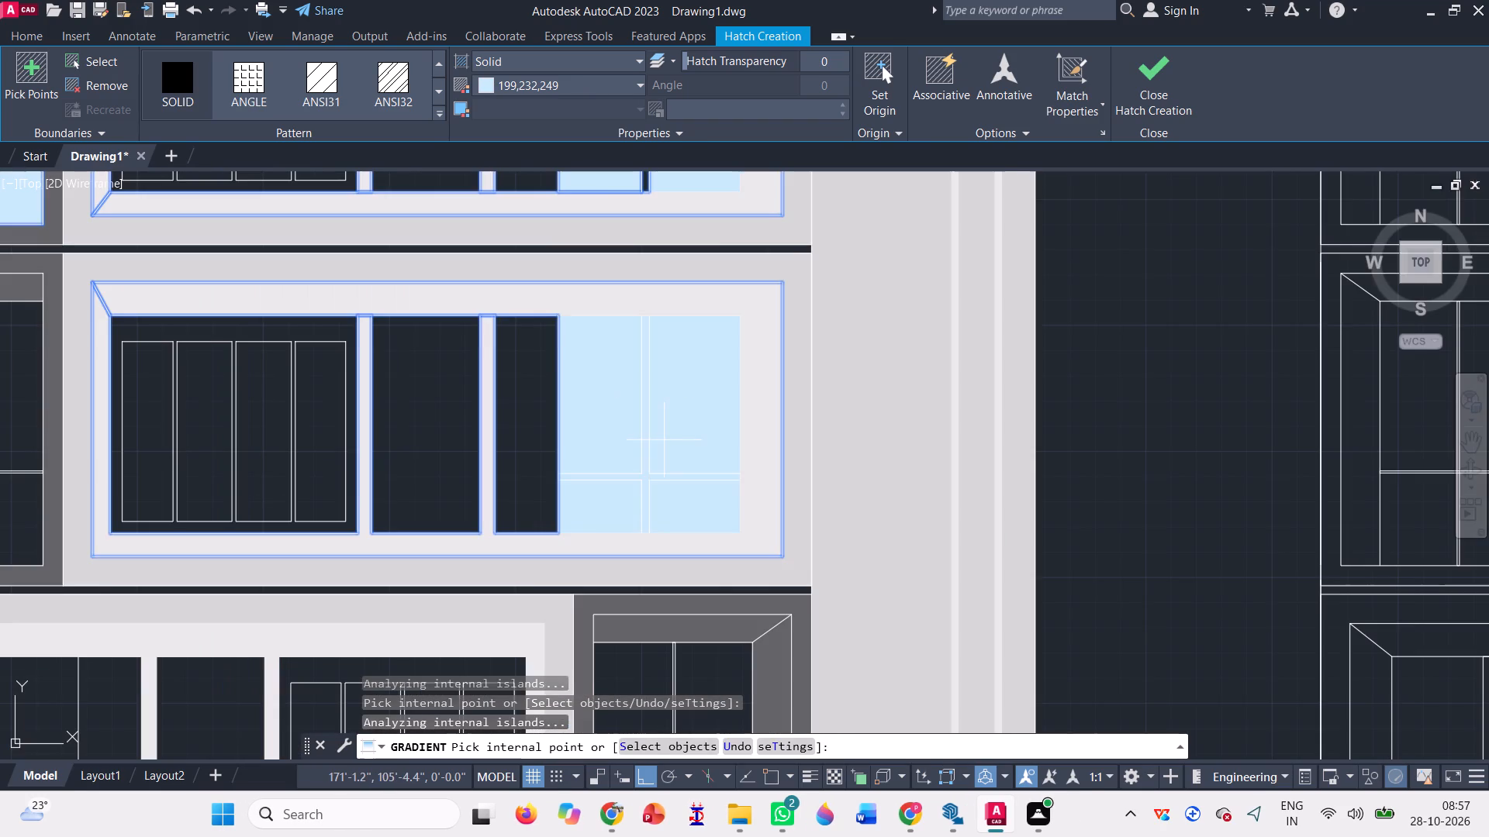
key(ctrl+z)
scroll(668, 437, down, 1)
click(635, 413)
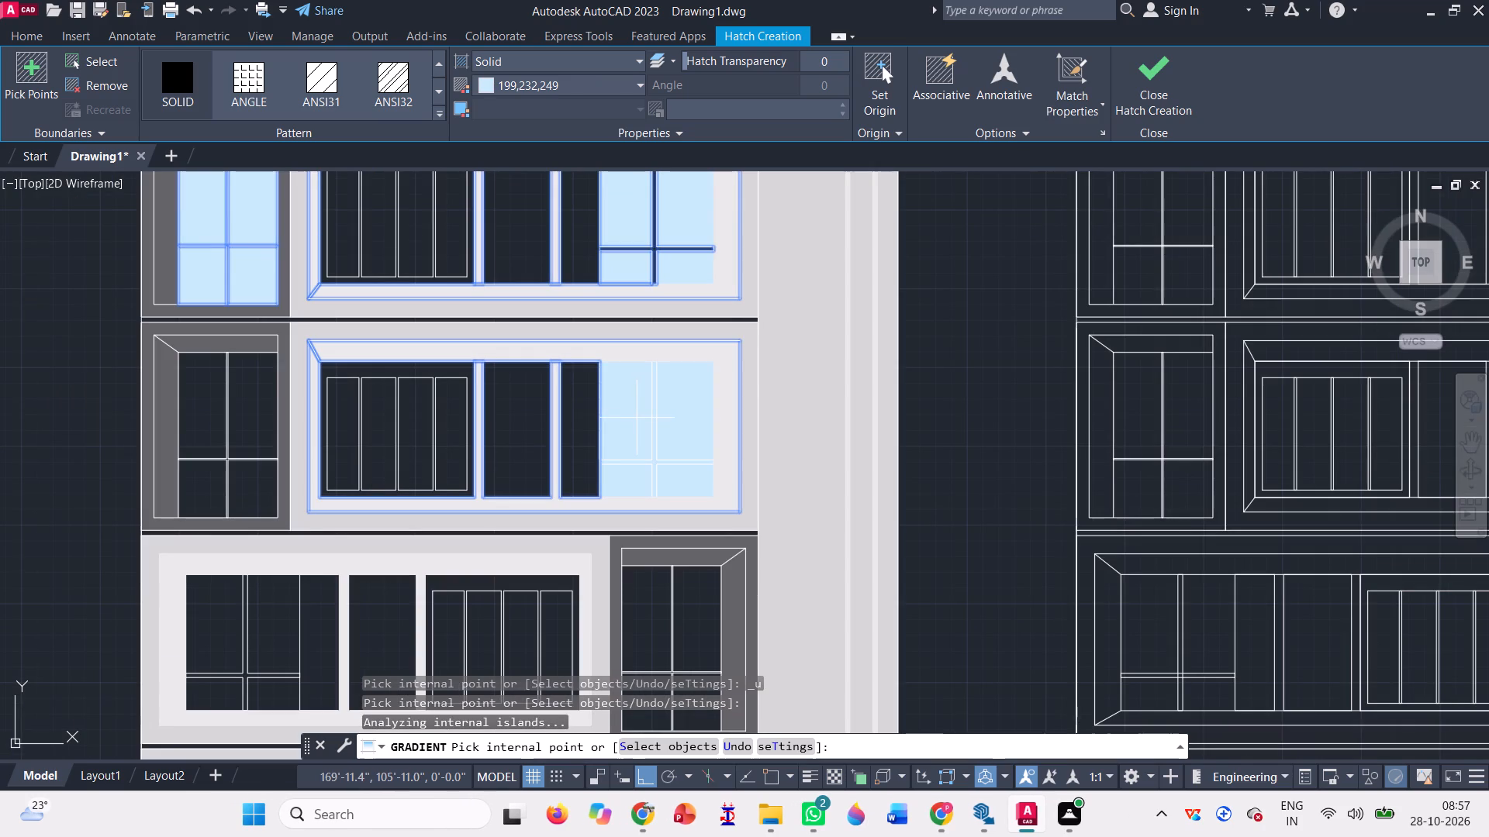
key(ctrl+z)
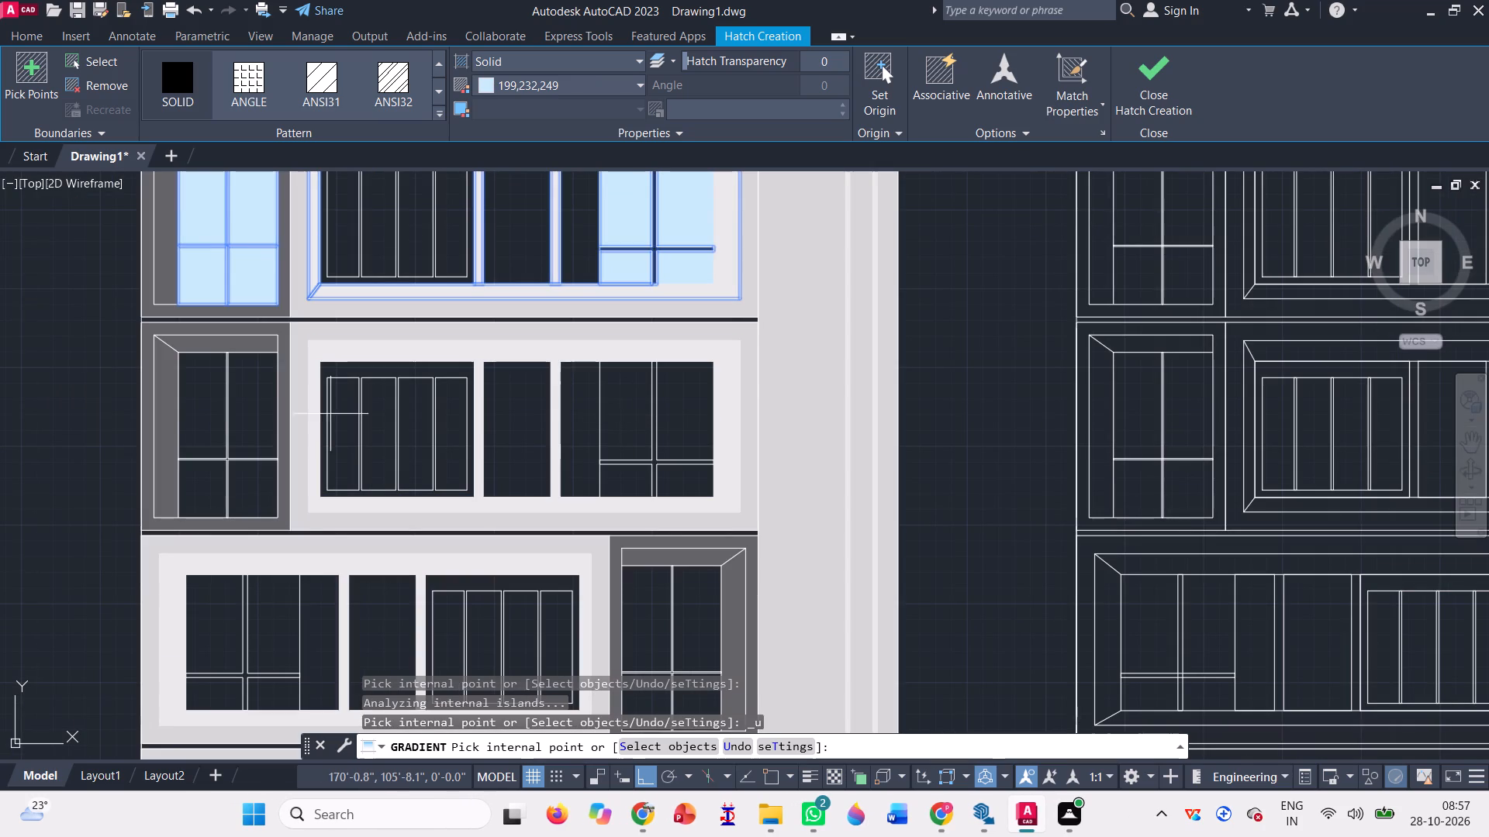
Fill the four panes of the leftmost elevation's lower left window bay with the light blue solid hatch.
click(206, 408)
scroll(212, 408, up, 2)
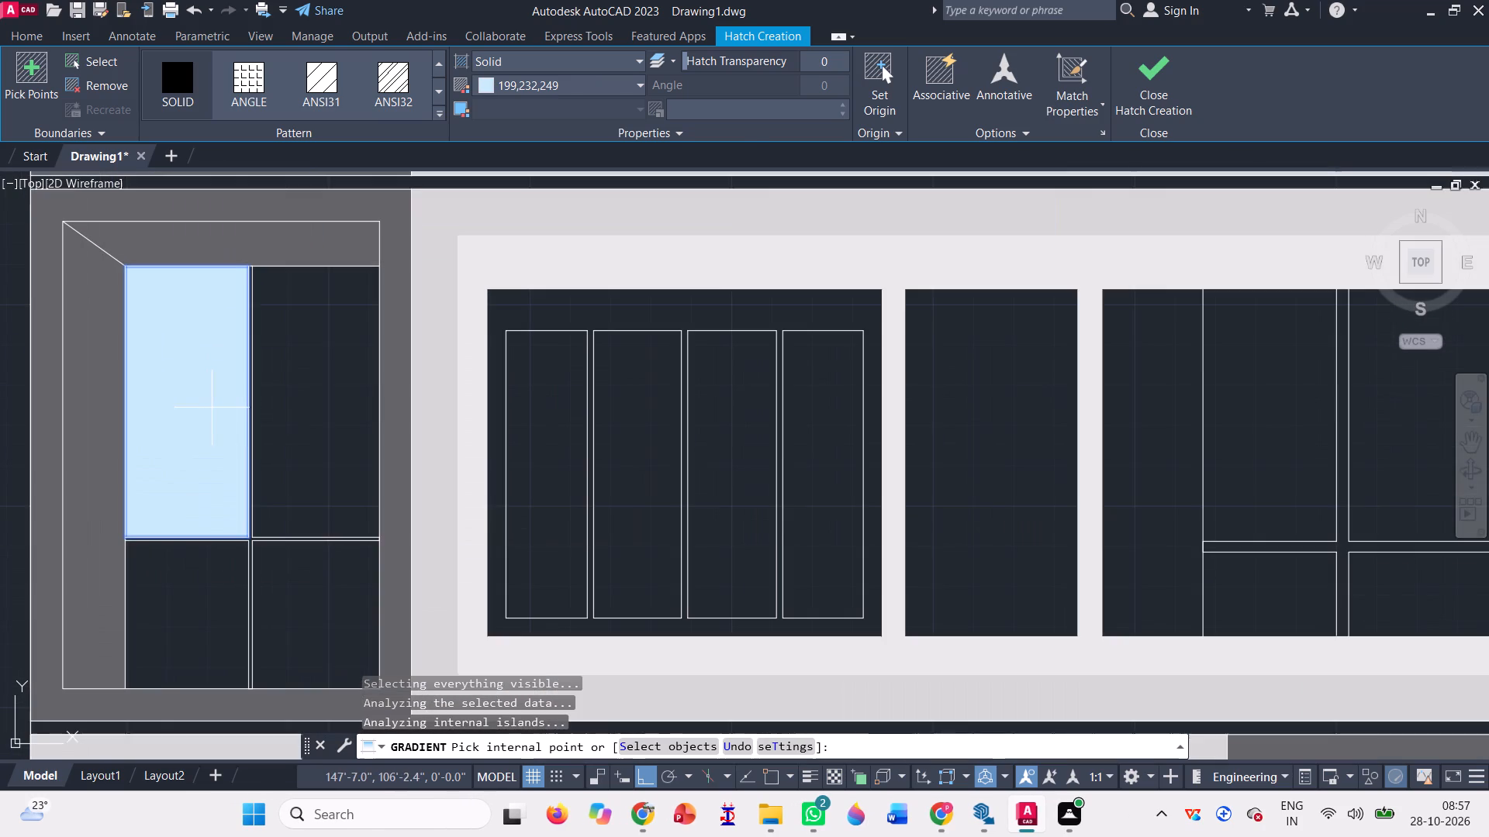
click(322, 402)
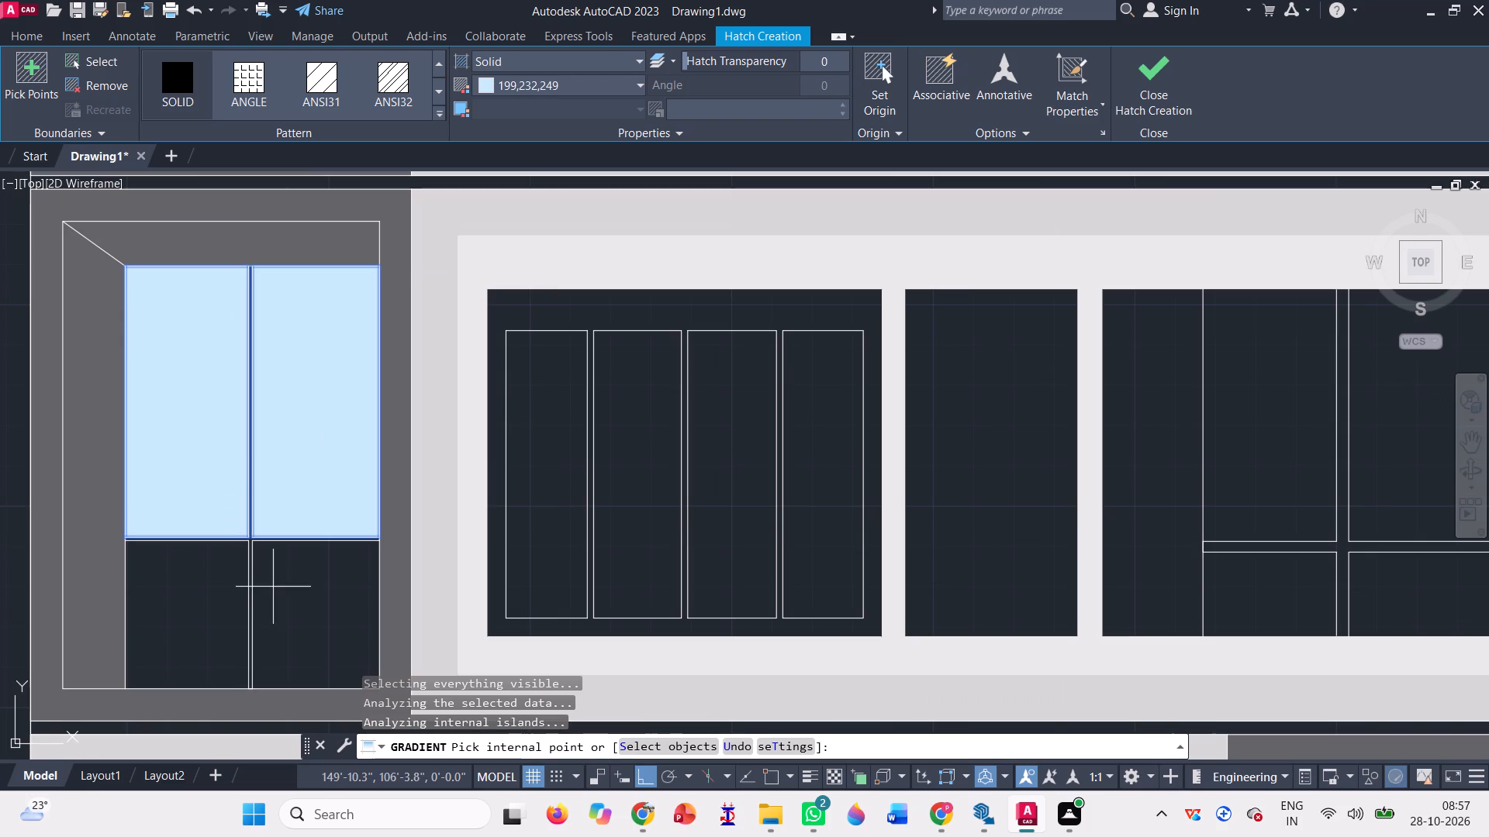
click(298, 594)
click(149, 584)
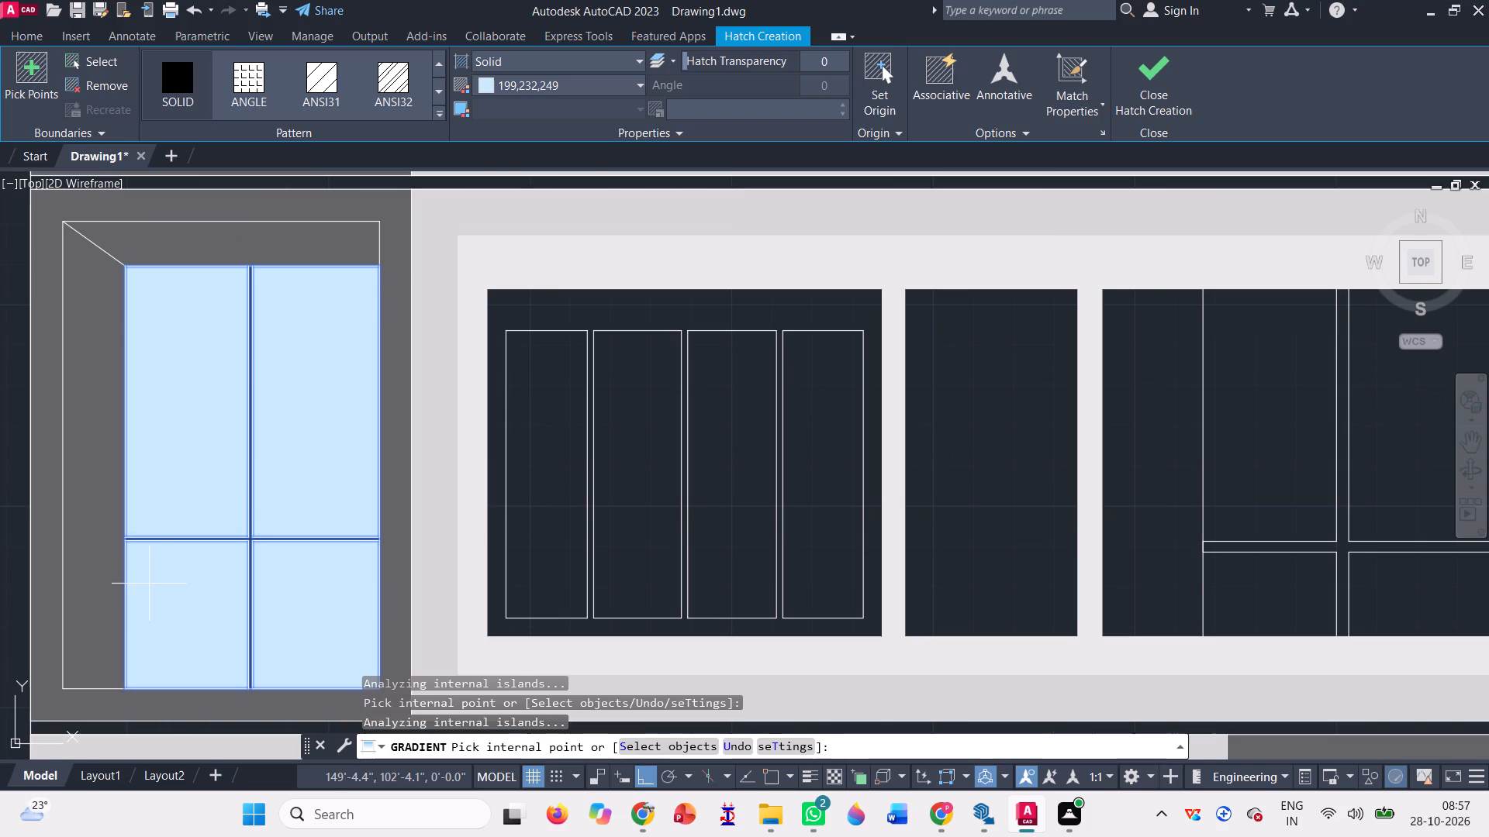
Fill the four panes at the right end of the leftmost elevation's third-row-down wide bay with the light blue solid hatch.
scroll(268, 478, down, 3)
scroll(269, 386, down, 1)
scroll(282, 553, up, 2)
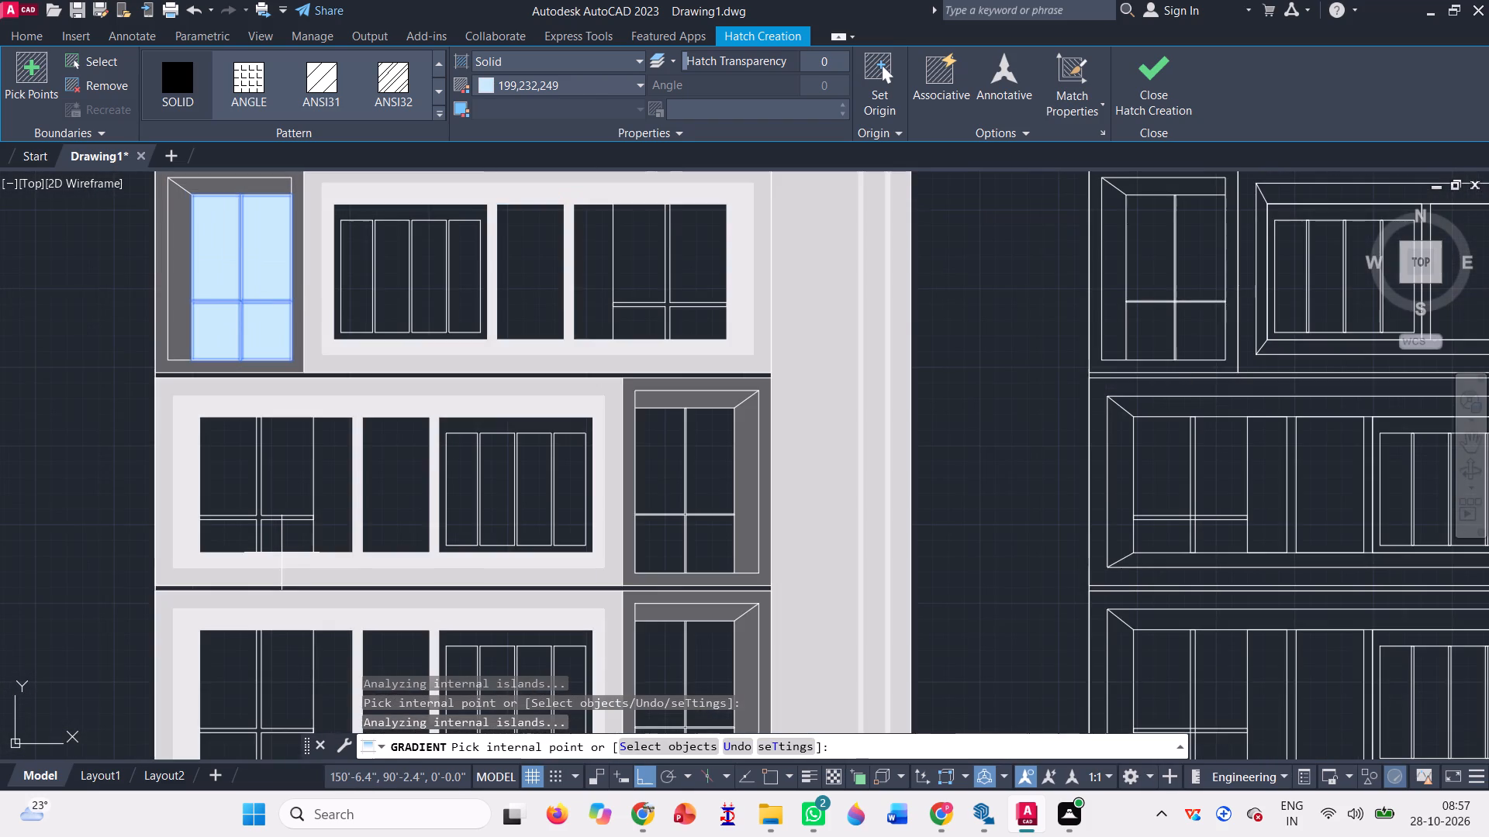
scroll(282, 523, down, 1)
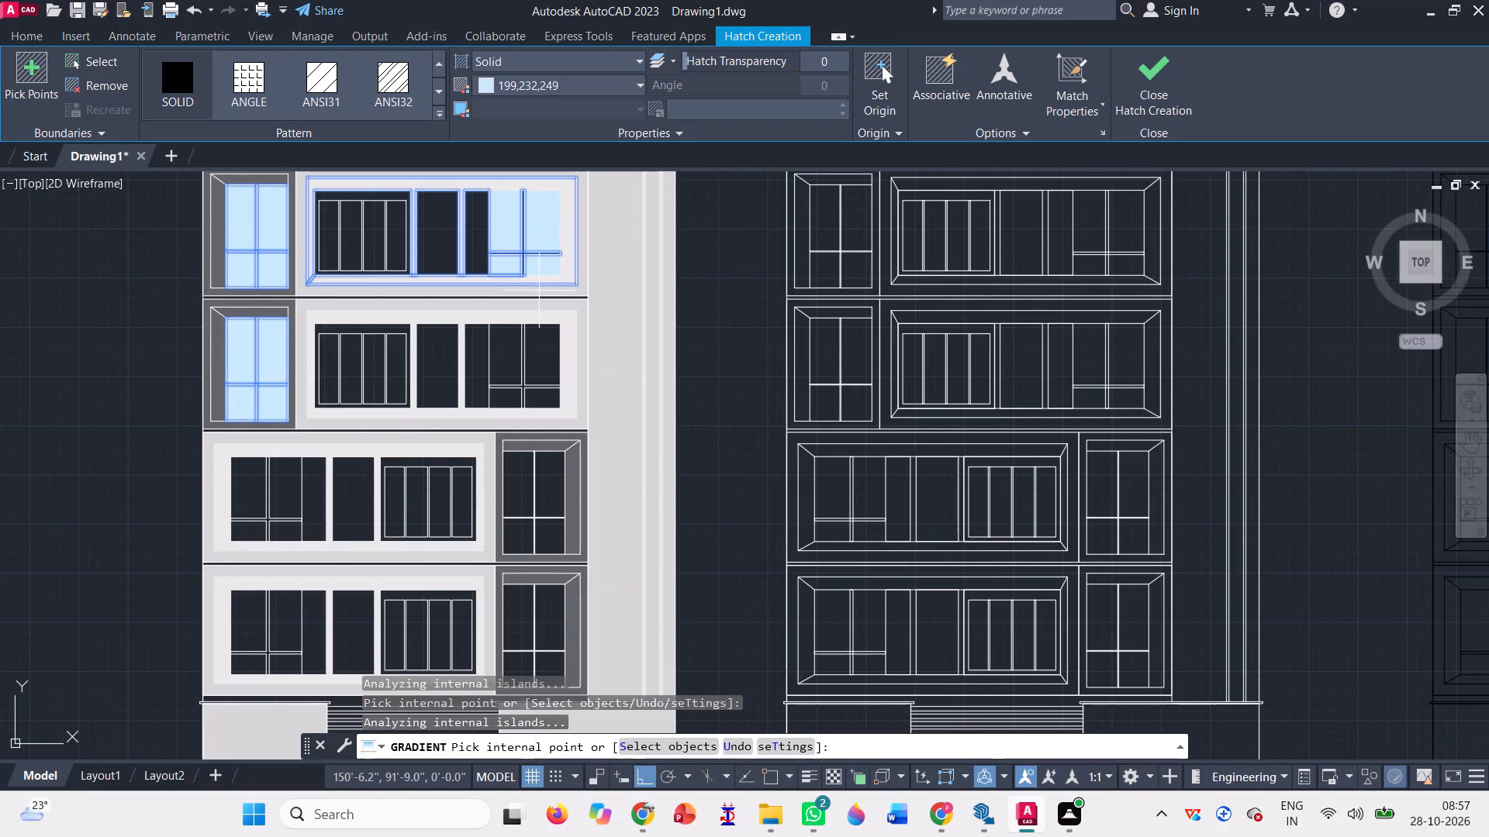
scroll(502, 226, up, 2)
scroll(549, 308, down, 3)
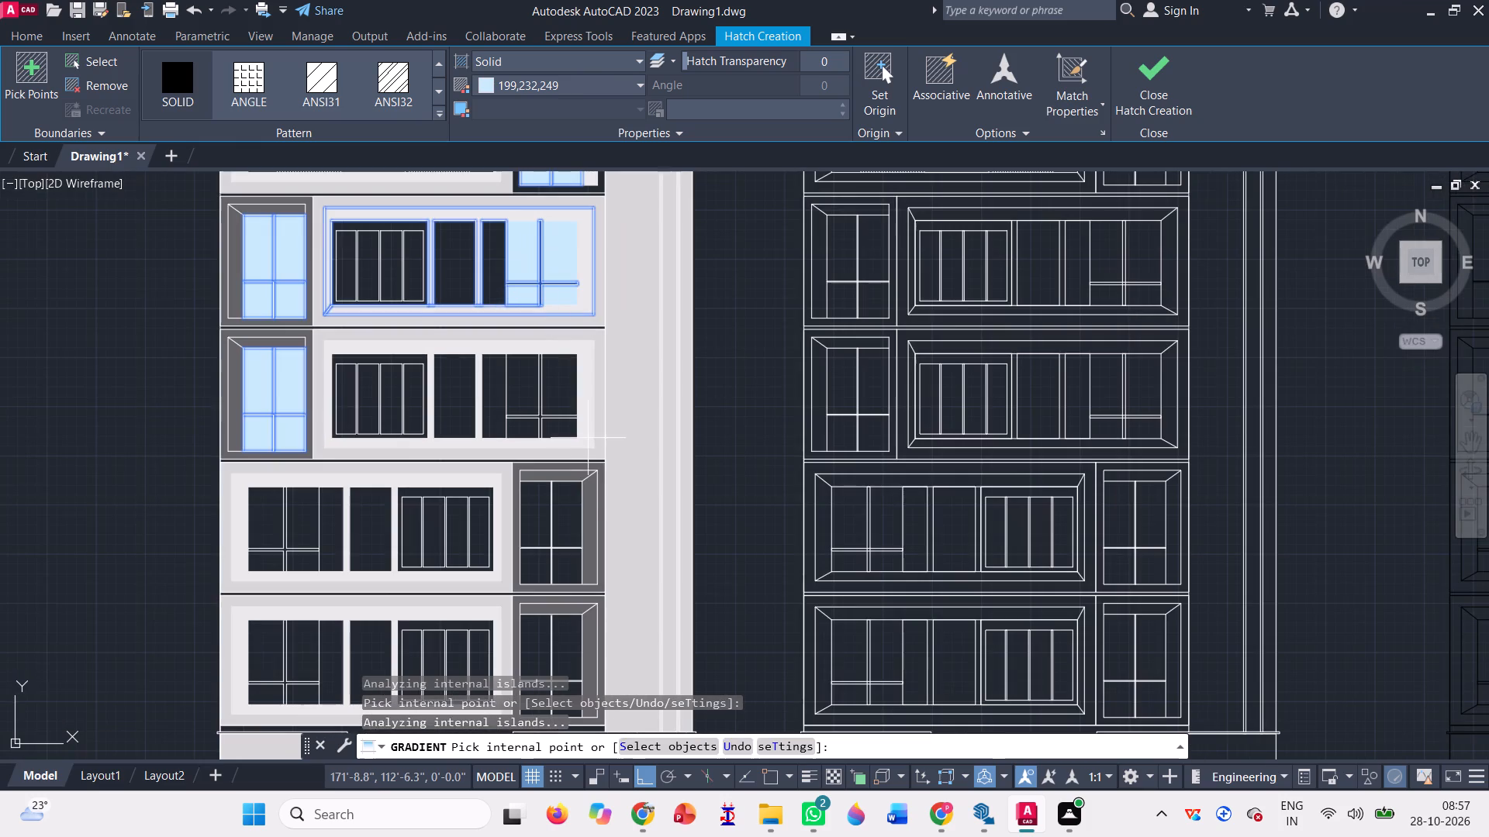
scroll(530, 391, up, 4)
click(530, 391)
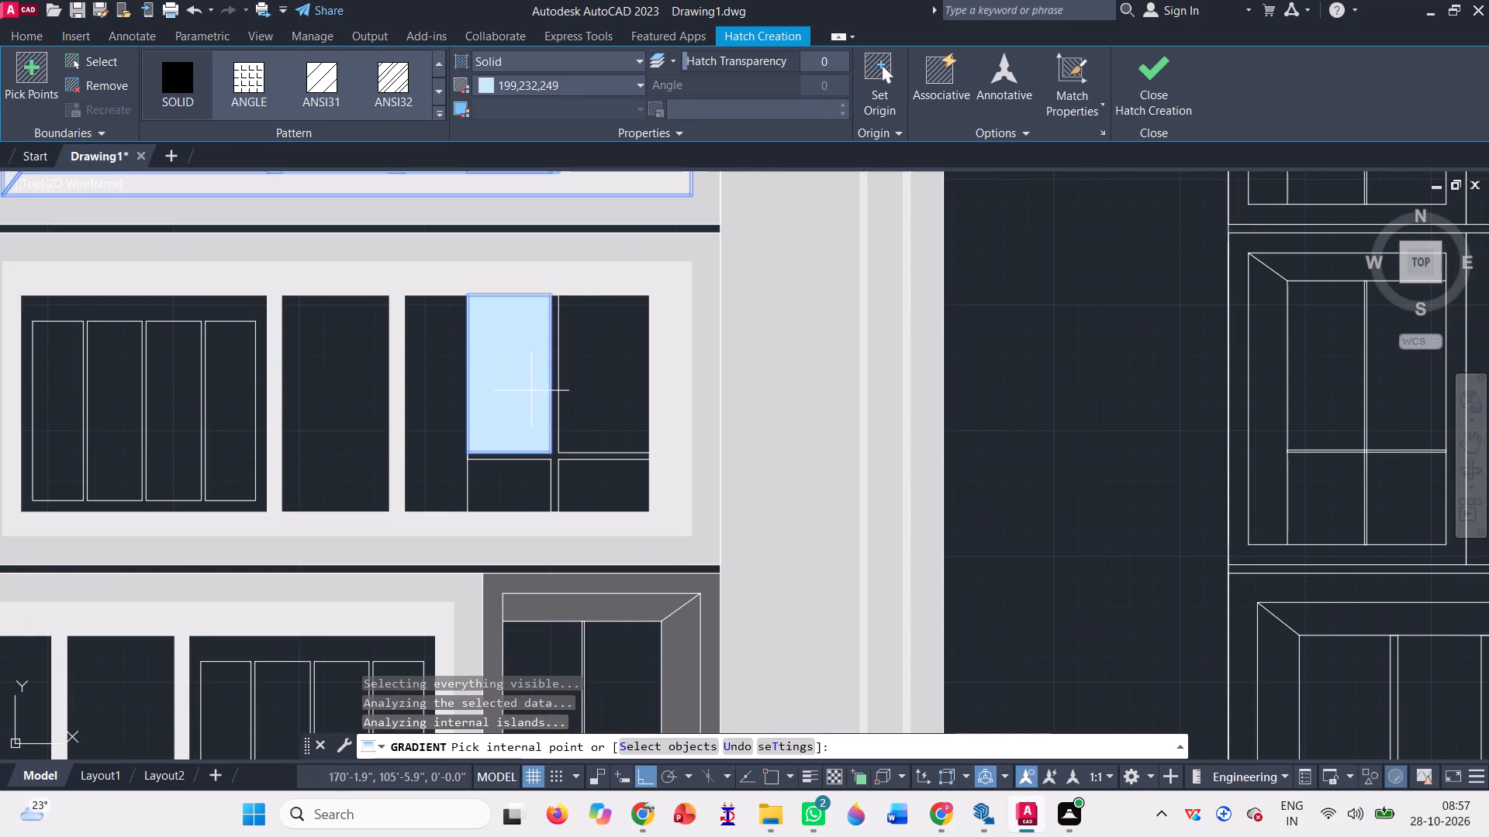
click(601, 386)
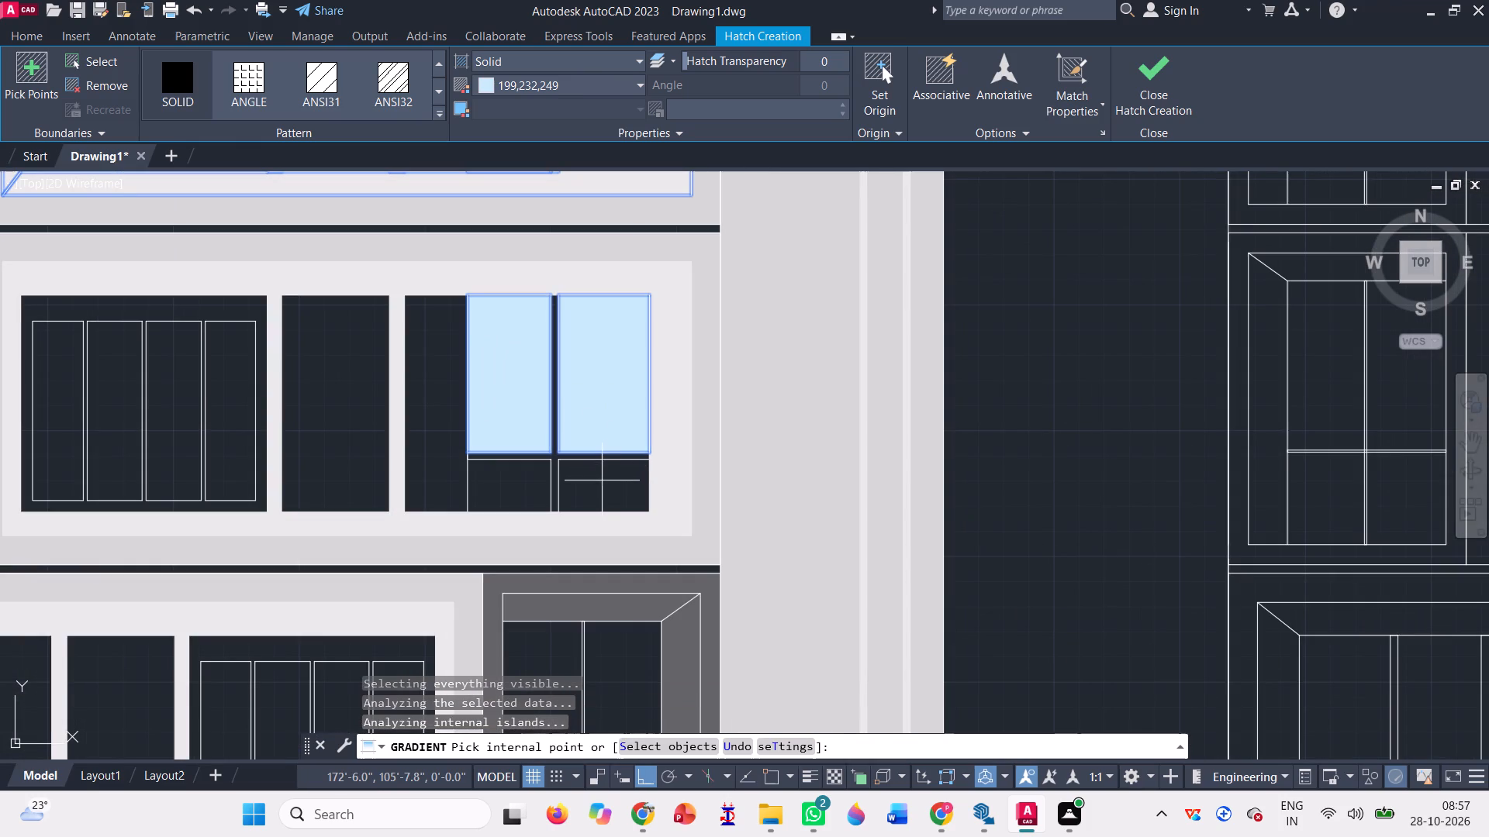
click(599, 481)
click(532, 484)
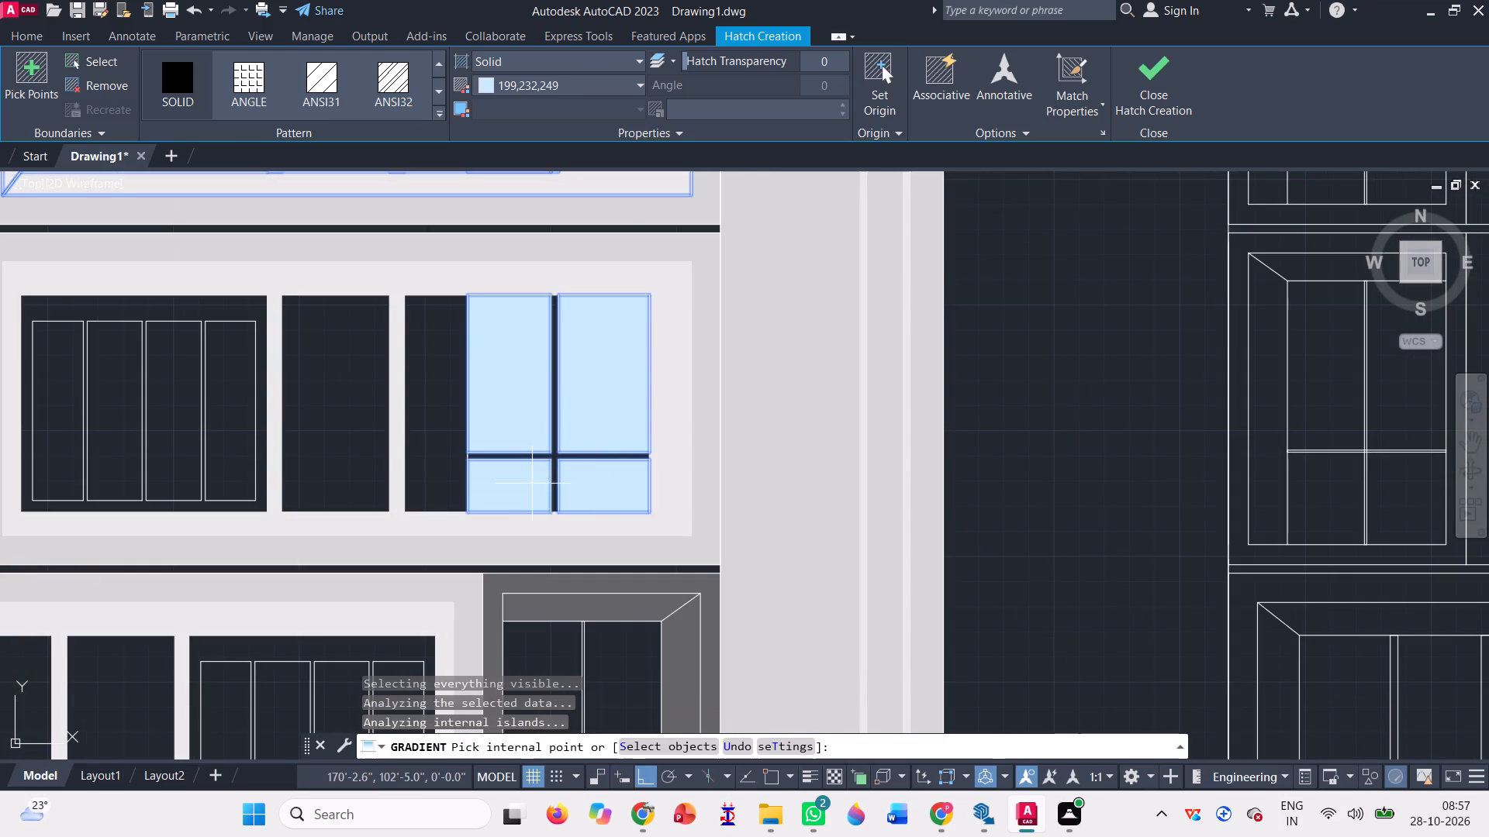
Fill the four panes of the leftmost elevation's dark grey window bay, second row from the bottom, with the light blue hatch.
scroll(586, 401, down, 4)
scroll(586, 467, up, 4)
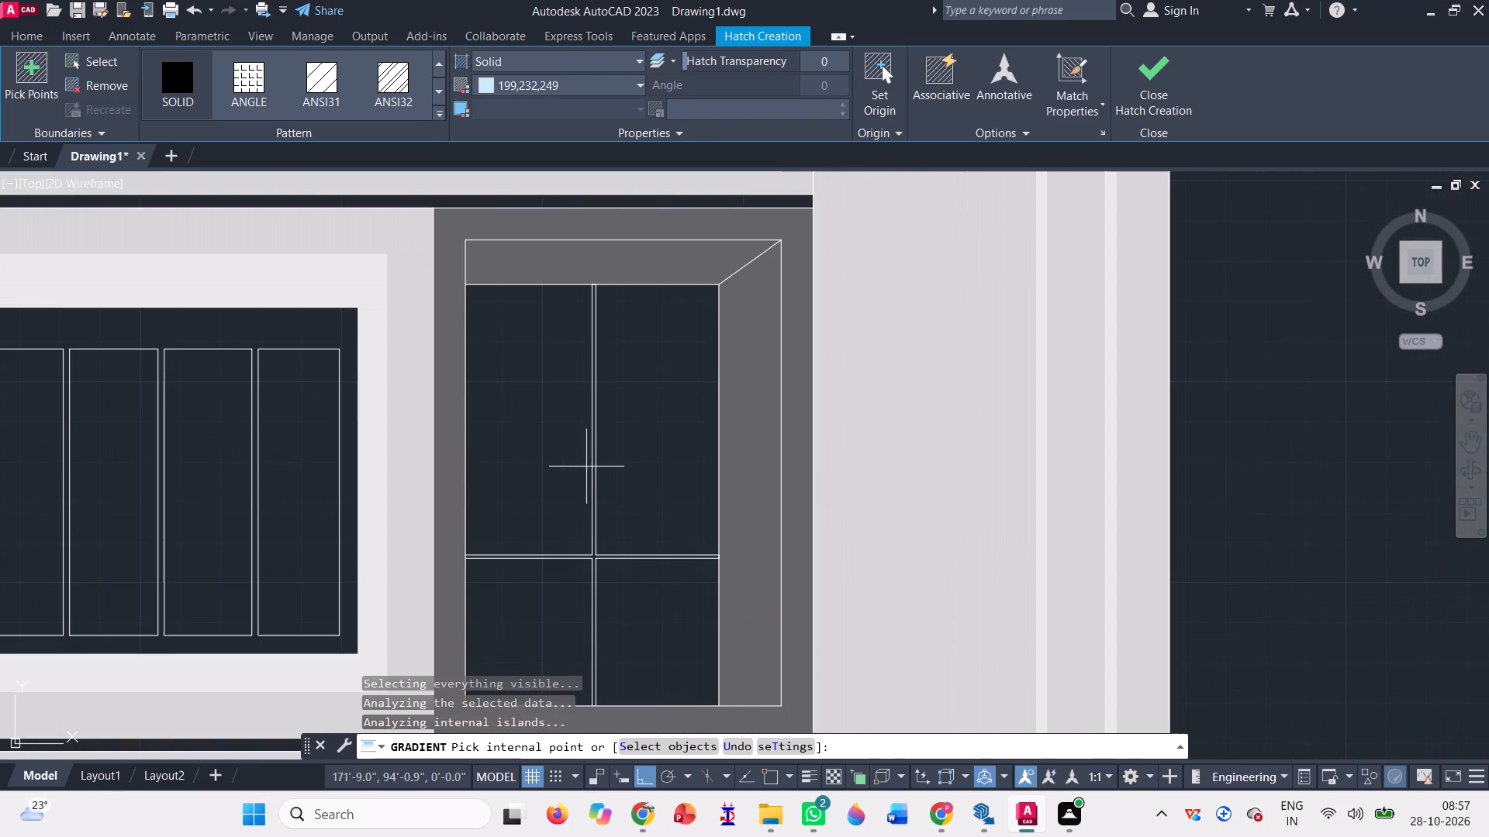
click(574, 456)
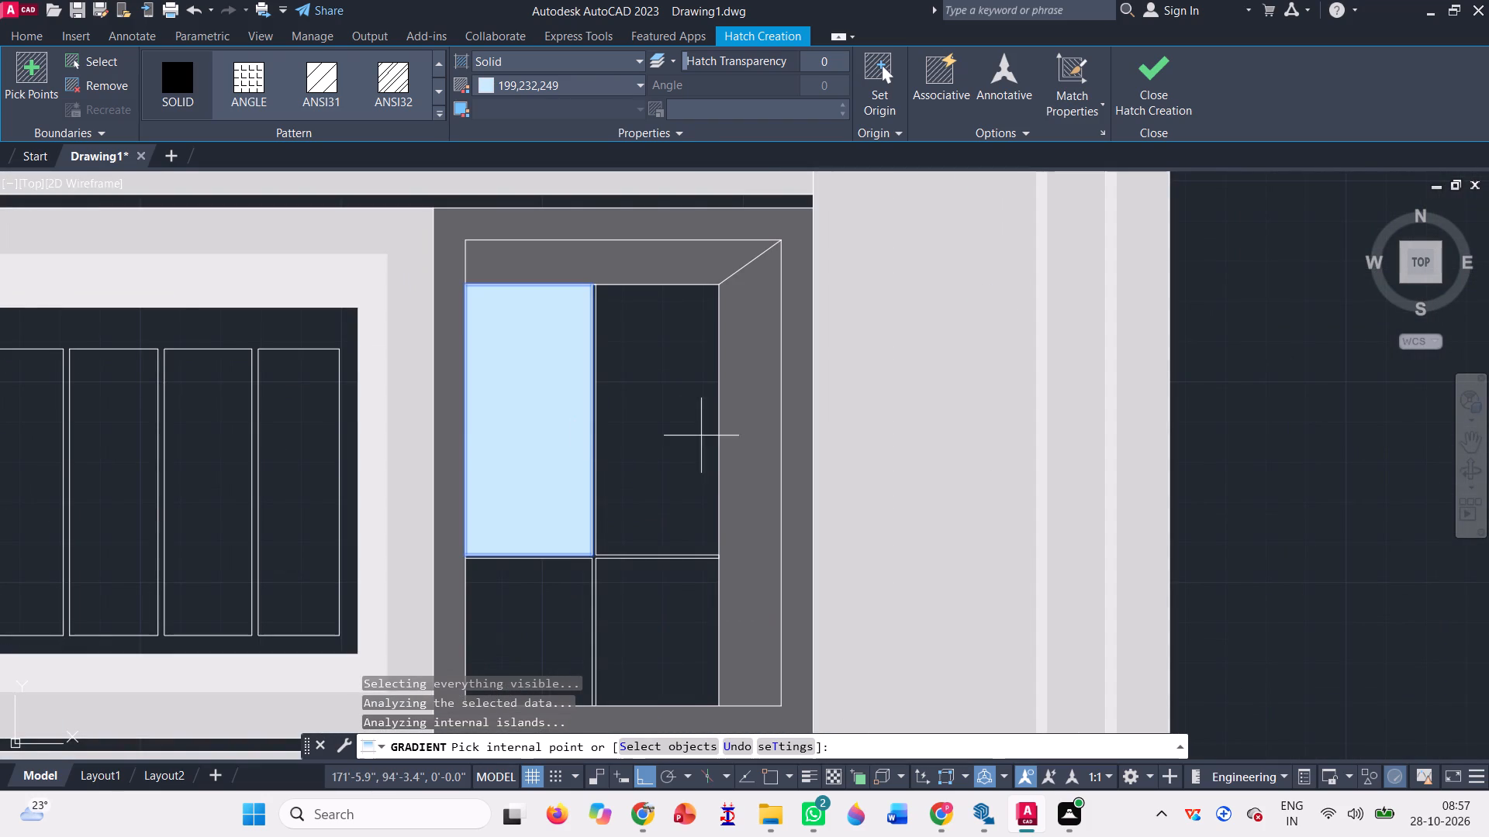
click(675, 433)
click(659, 612)
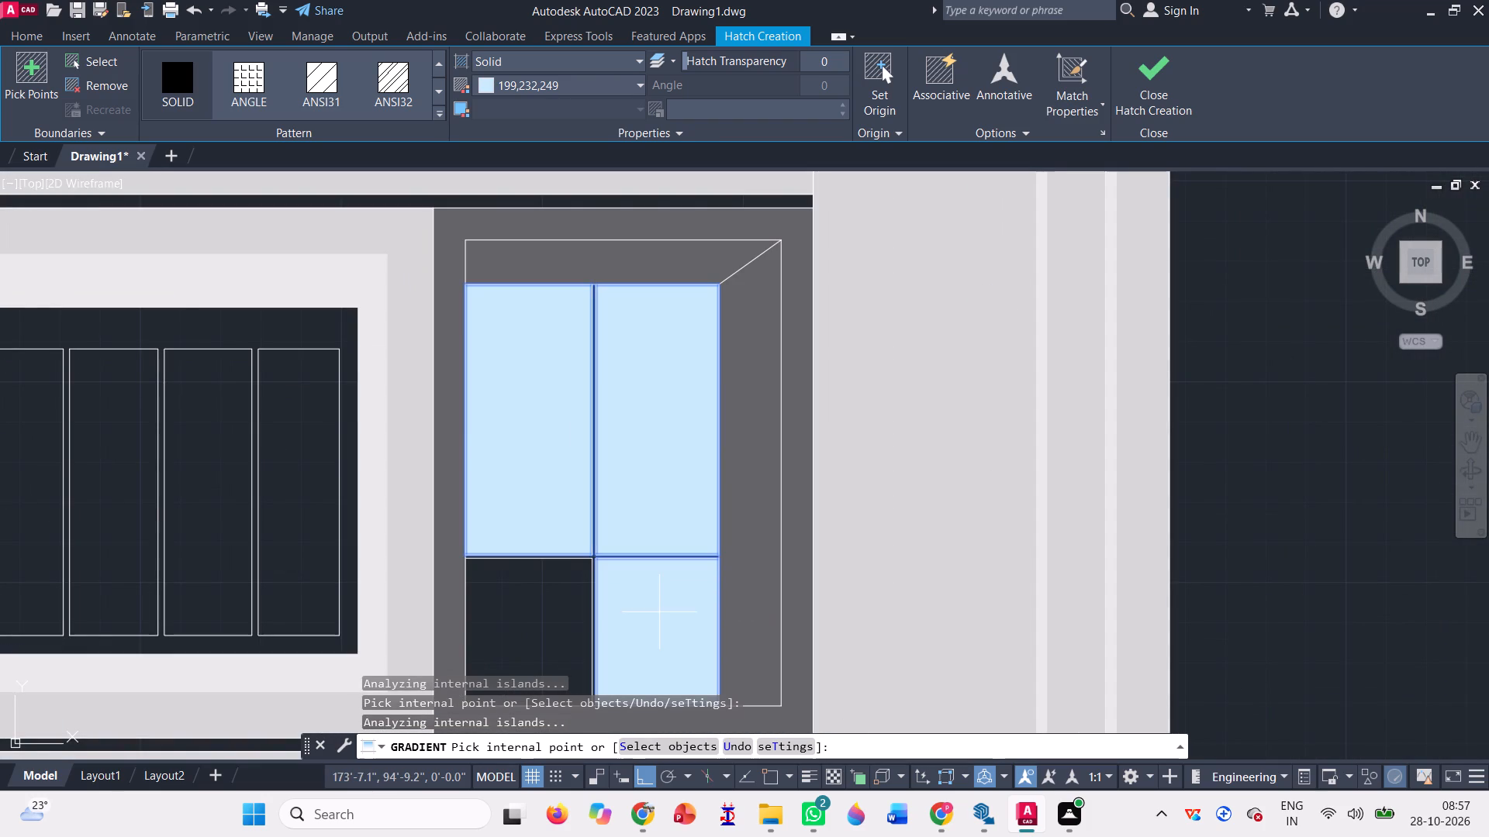
click(517, 614)
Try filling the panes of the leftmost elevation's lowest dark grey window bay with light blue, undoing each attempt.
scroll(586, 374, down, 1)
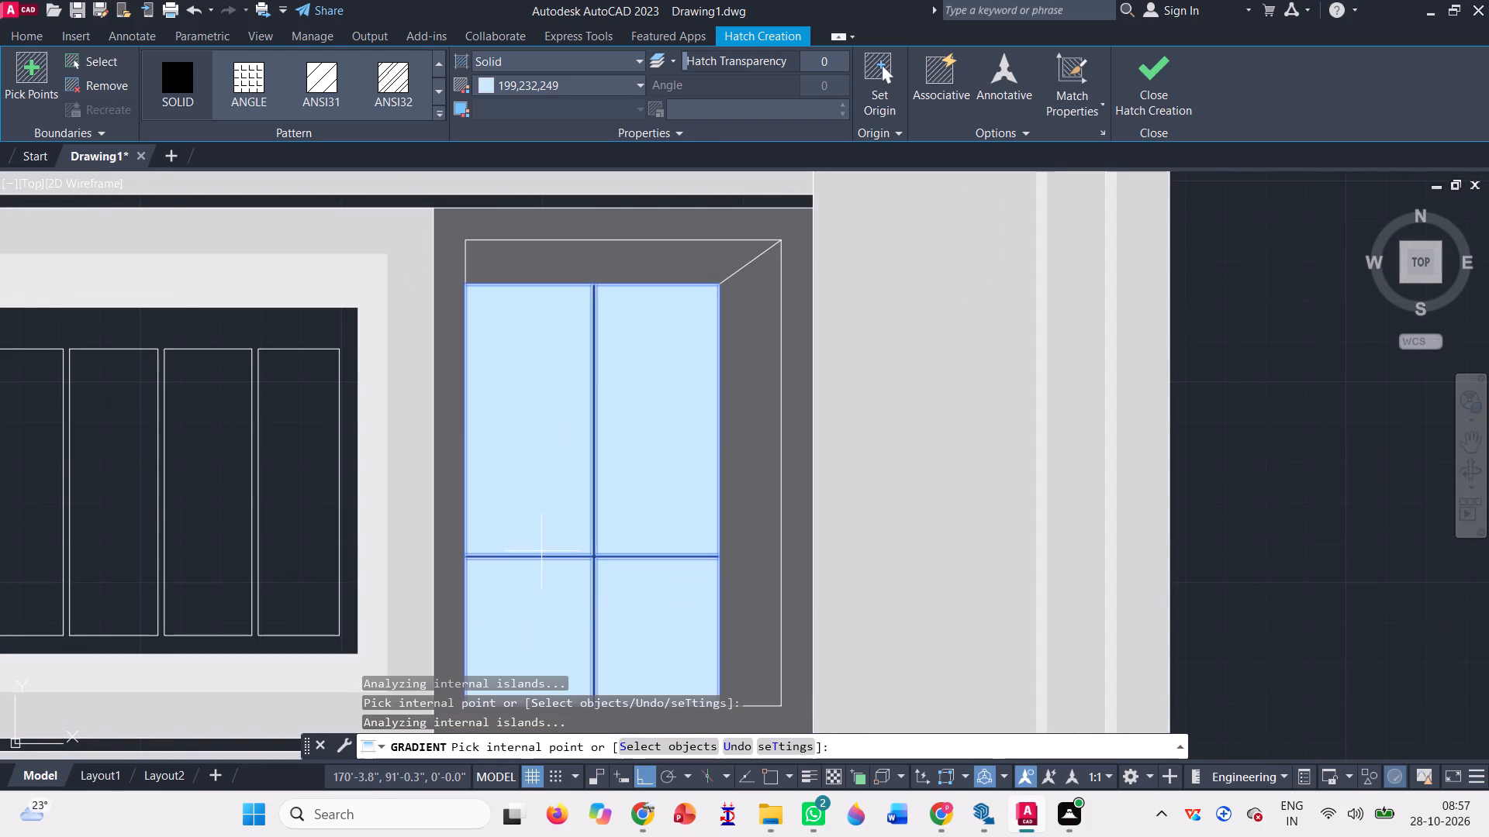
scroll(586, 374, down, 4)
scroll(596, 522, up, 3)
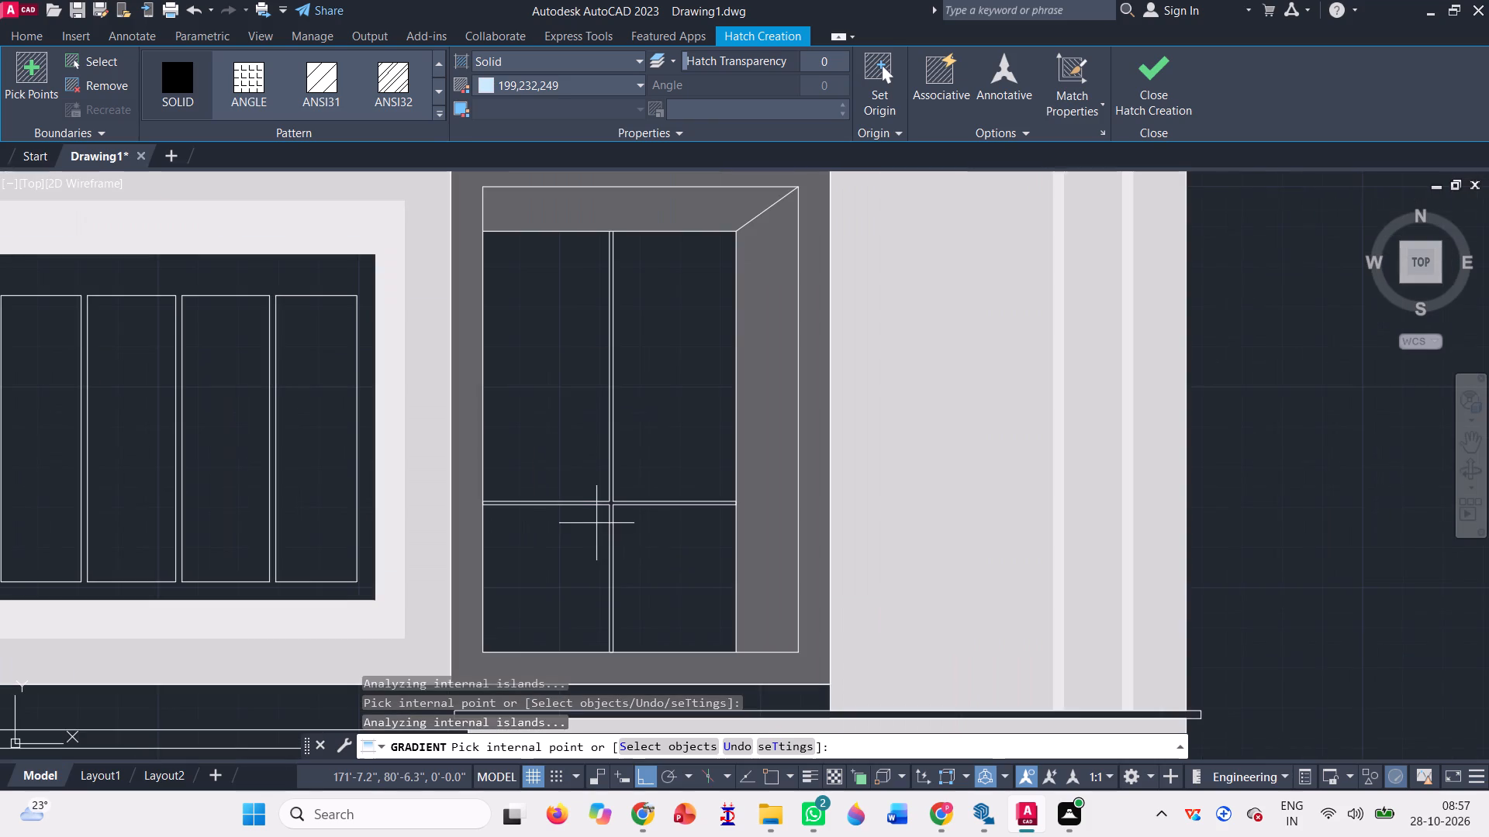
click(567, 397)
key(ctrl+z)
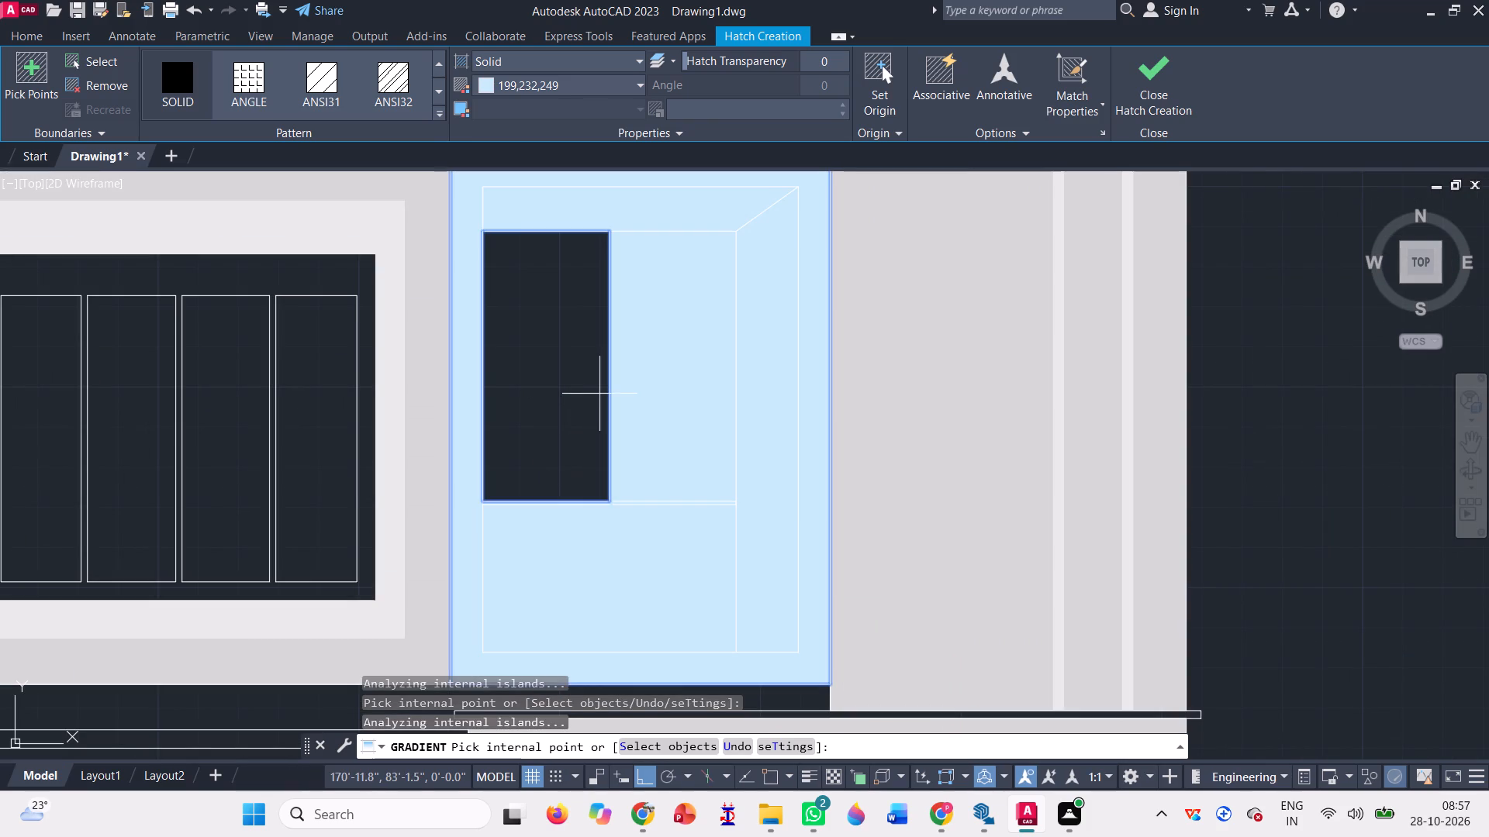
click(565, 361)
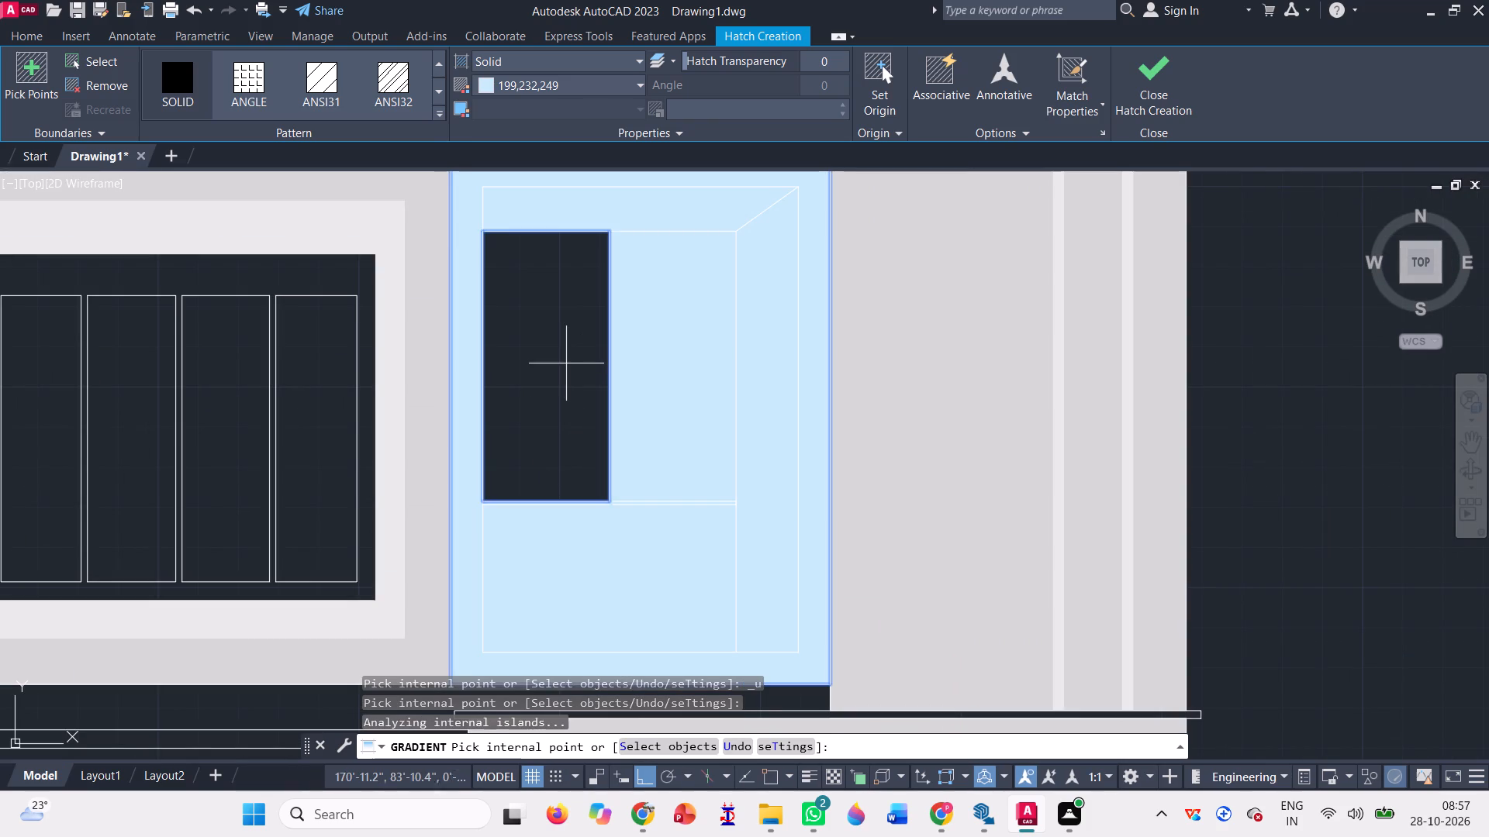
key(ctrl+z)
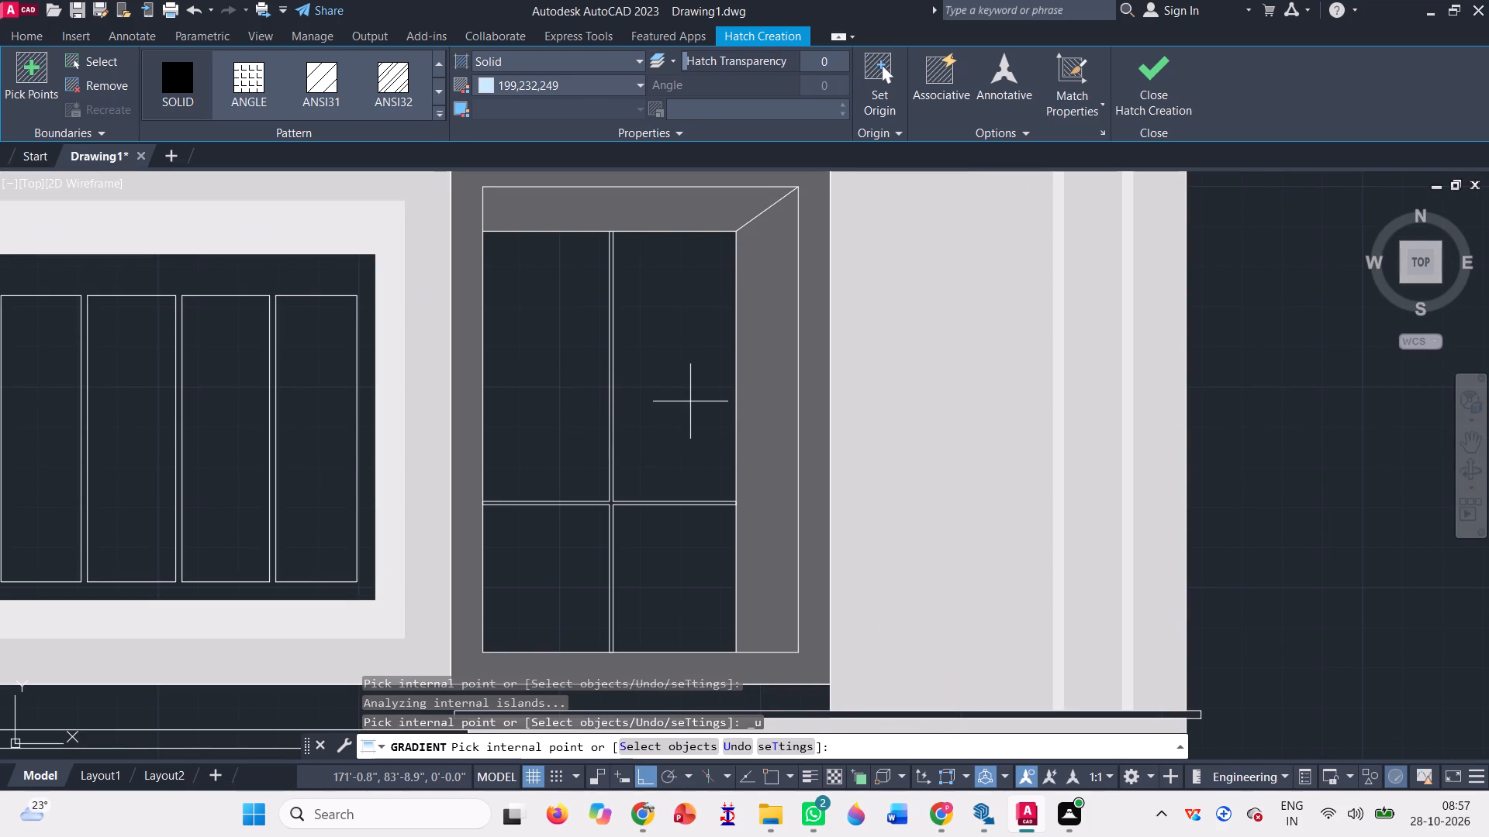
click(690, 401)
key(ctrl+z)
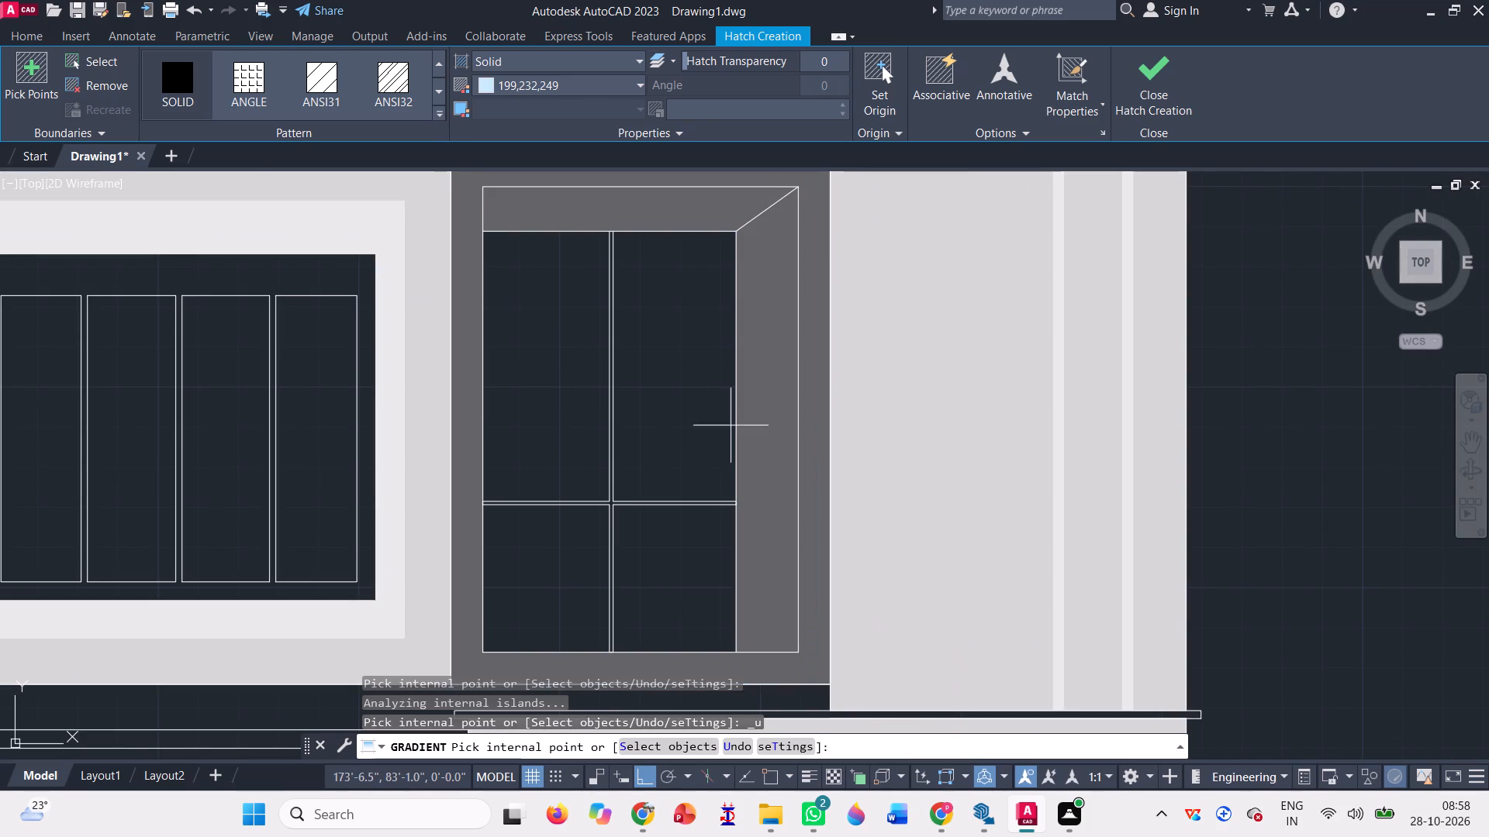
Fill the divided left-end window of the leftmost elevation's second-lowest wide bay with the light blue hatch.
scroll(770, 422, down, 5)
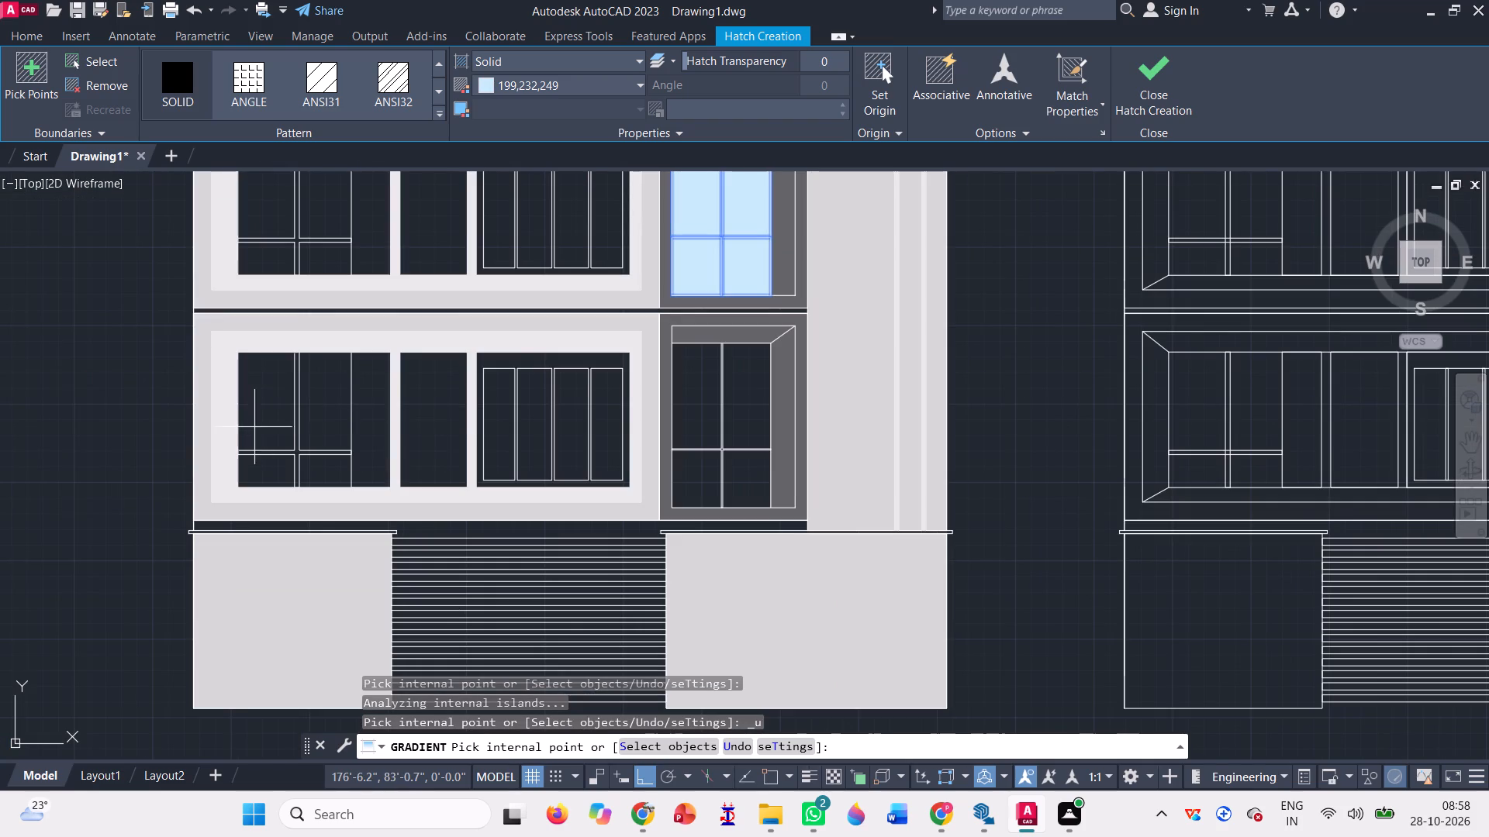
scroll(380, 449, down, 1)
scroll(330, 257, up, 3)
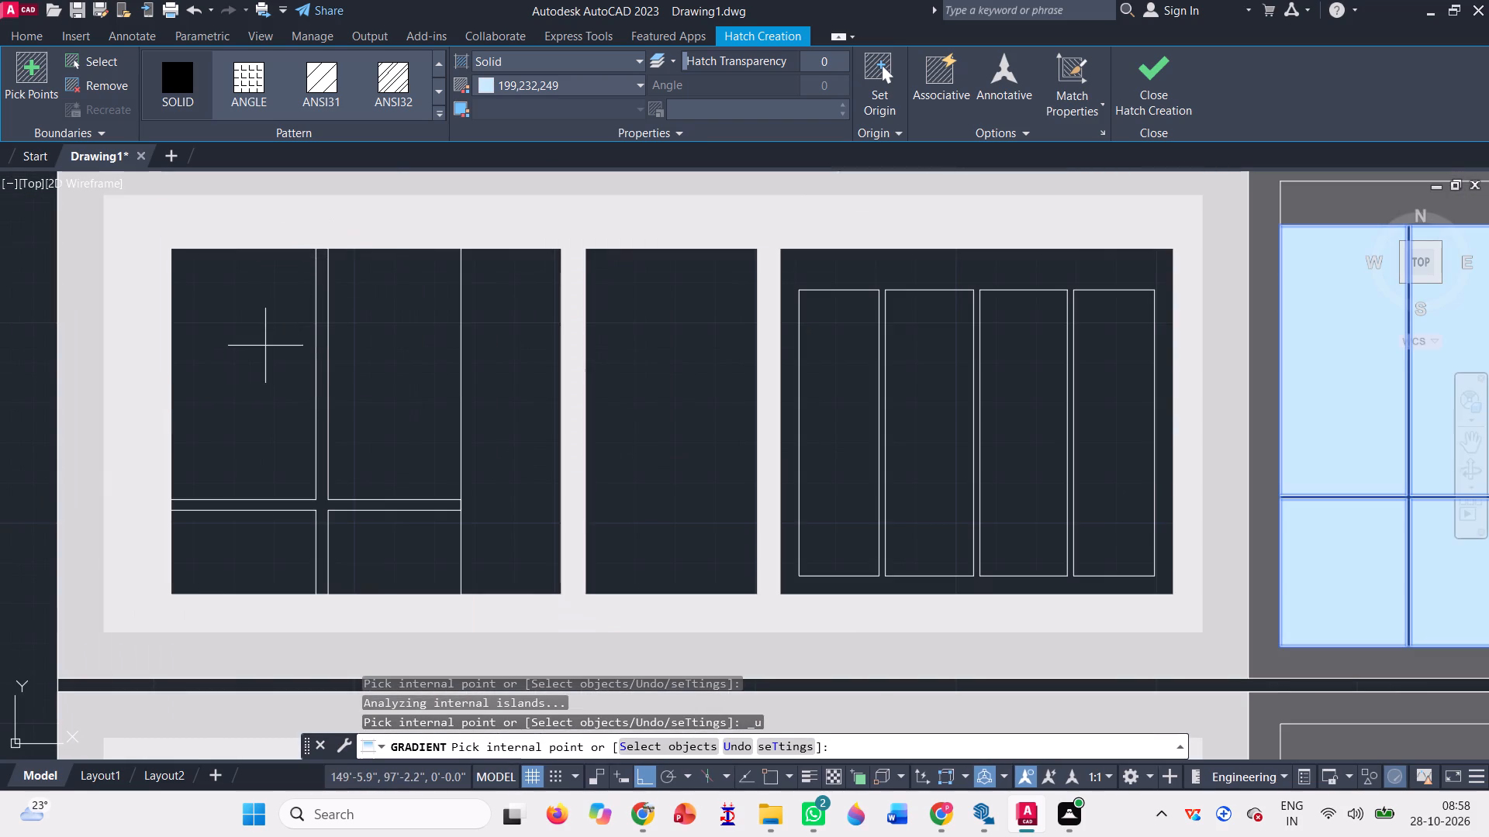
click(264, 346)
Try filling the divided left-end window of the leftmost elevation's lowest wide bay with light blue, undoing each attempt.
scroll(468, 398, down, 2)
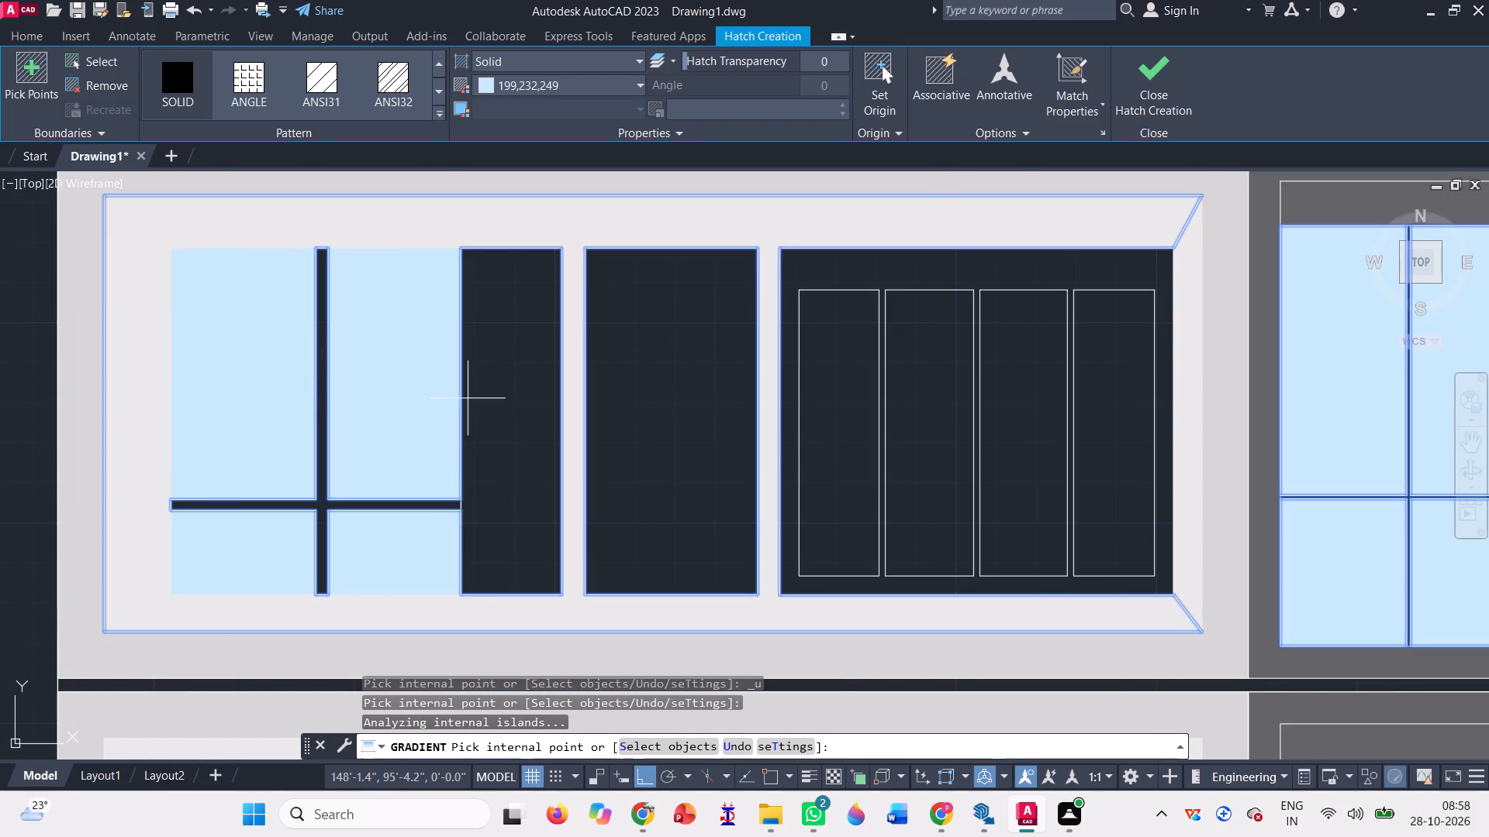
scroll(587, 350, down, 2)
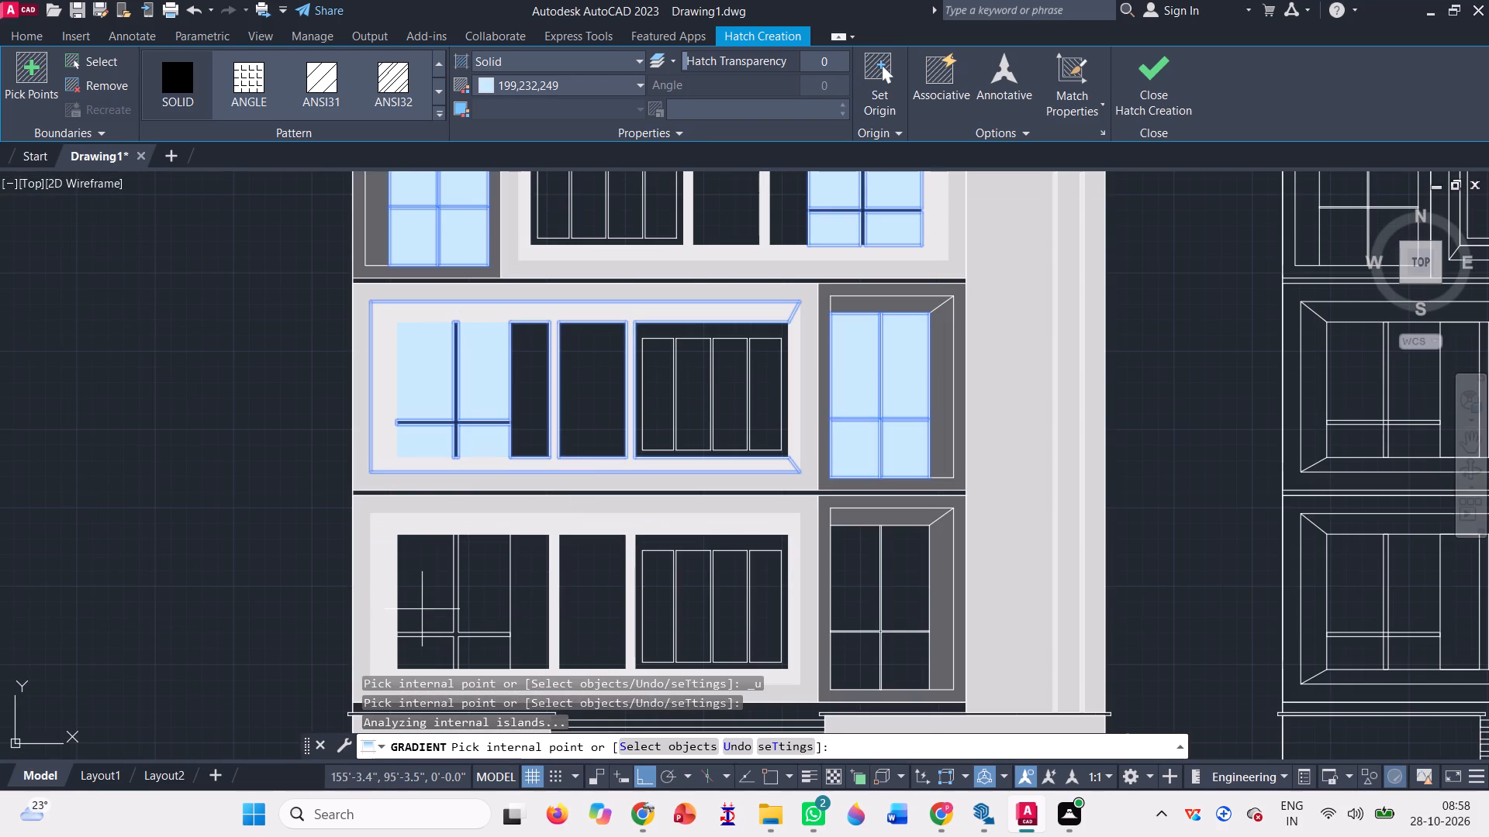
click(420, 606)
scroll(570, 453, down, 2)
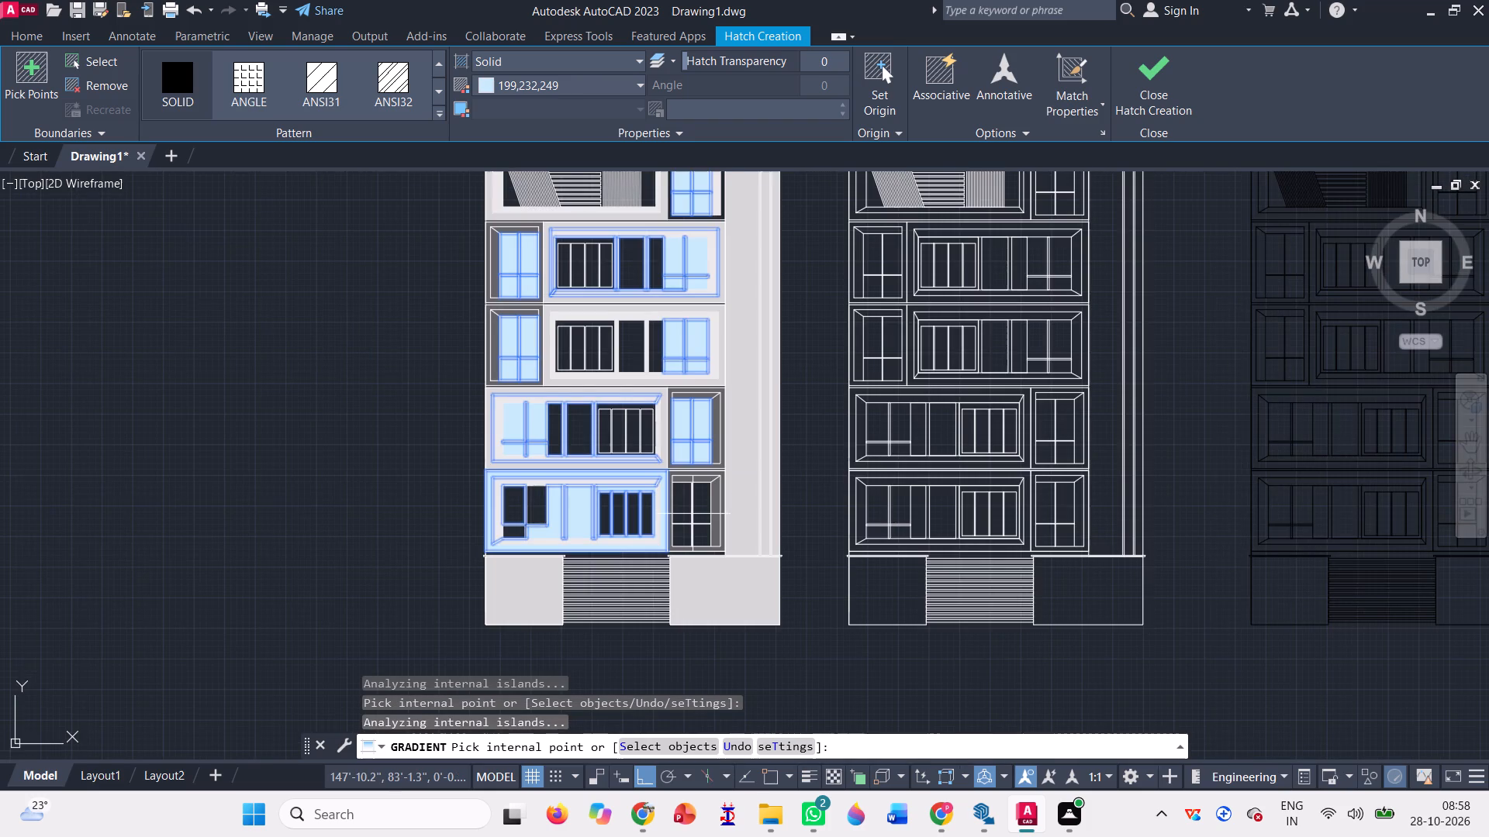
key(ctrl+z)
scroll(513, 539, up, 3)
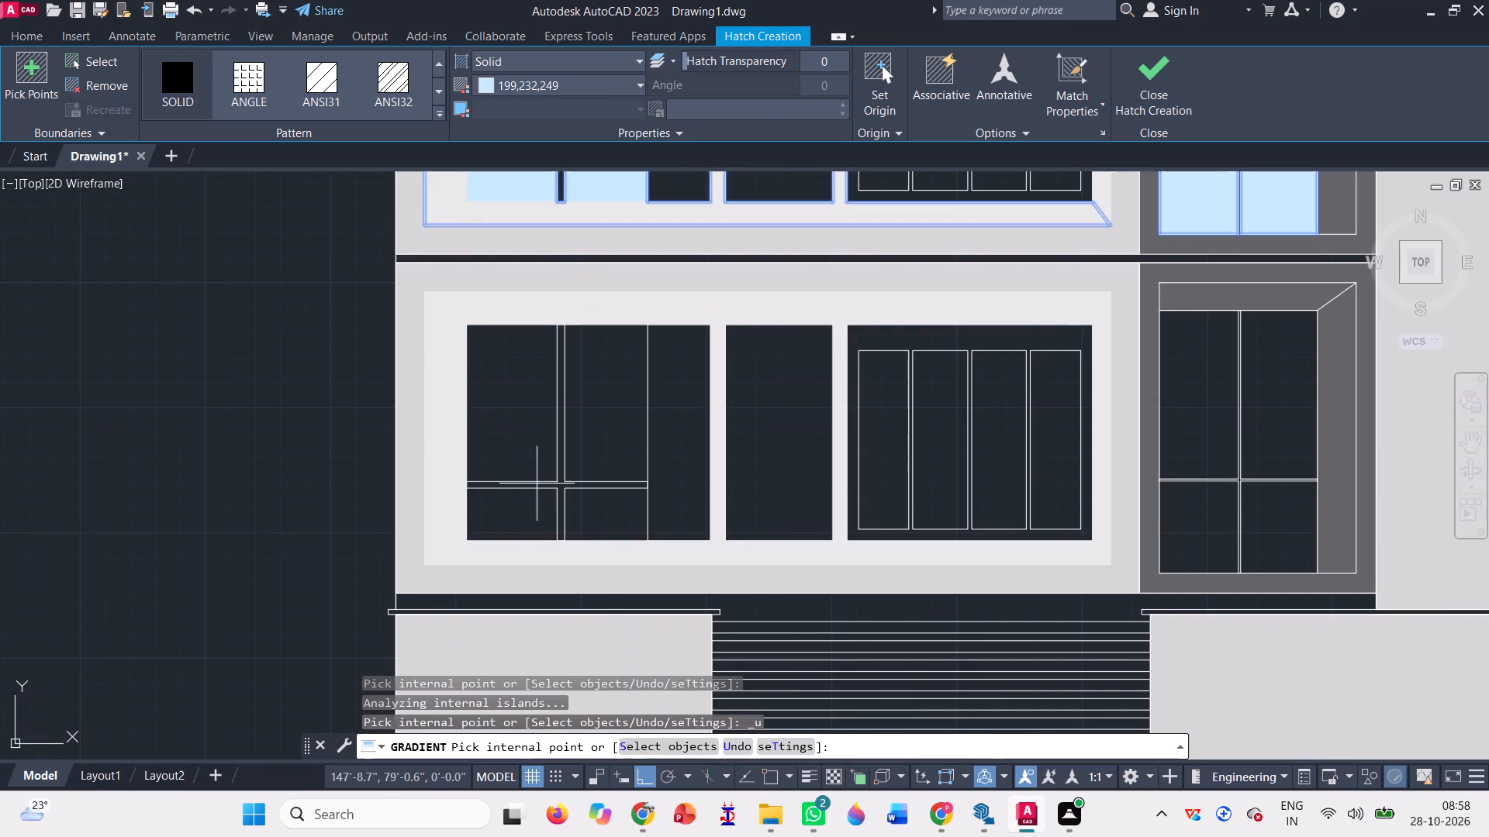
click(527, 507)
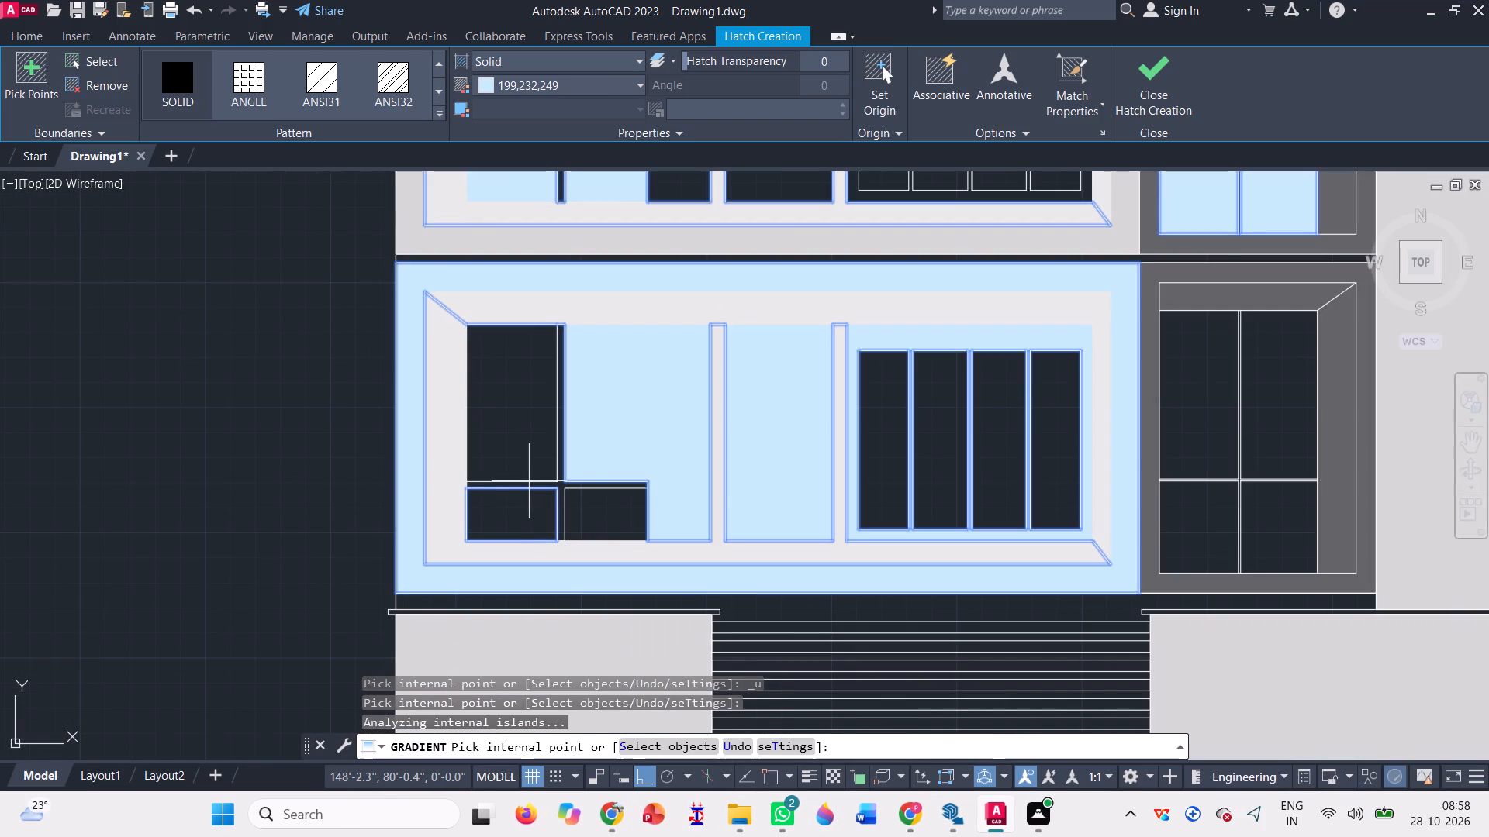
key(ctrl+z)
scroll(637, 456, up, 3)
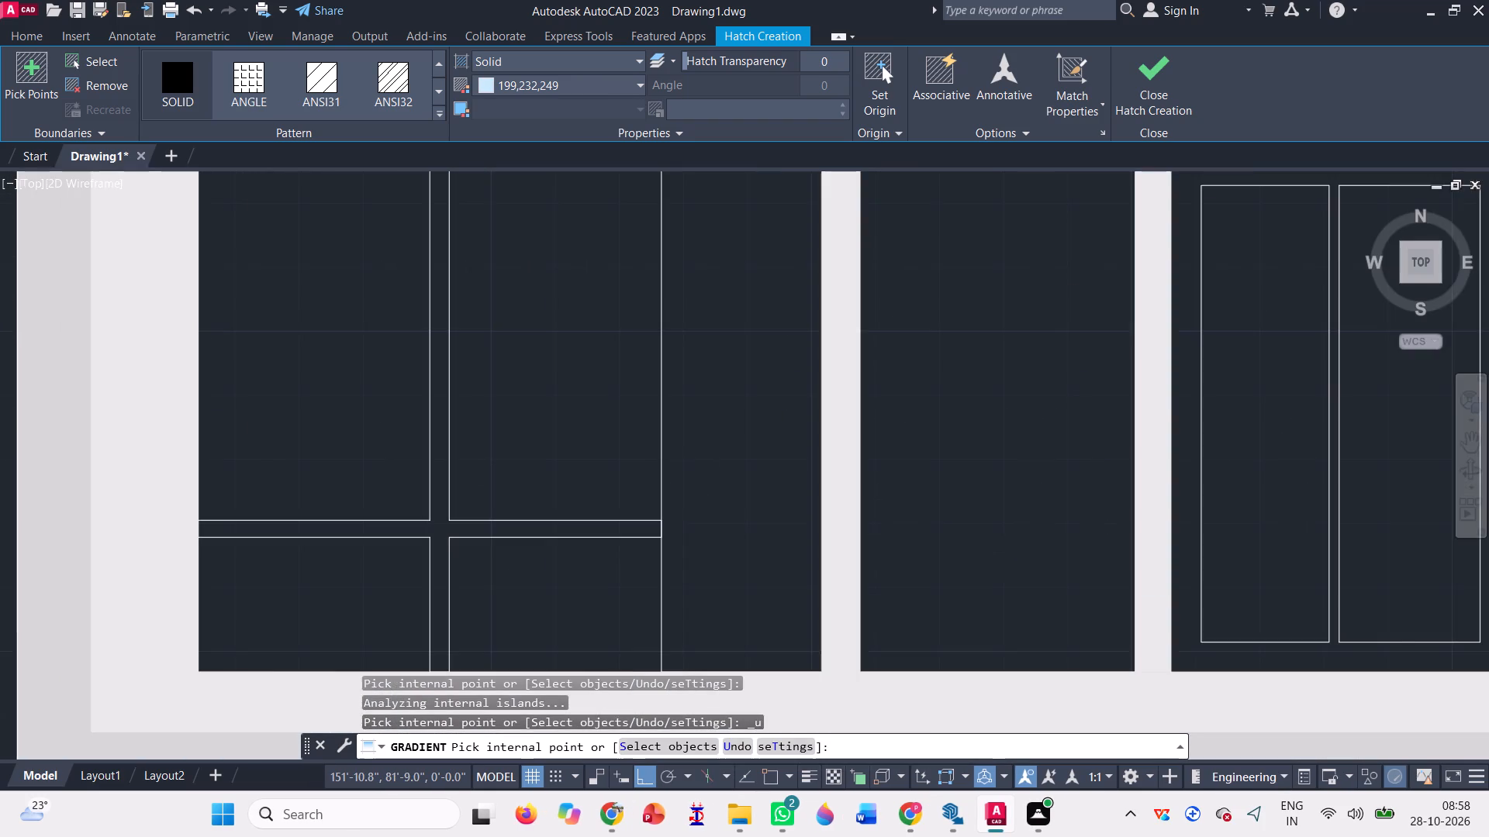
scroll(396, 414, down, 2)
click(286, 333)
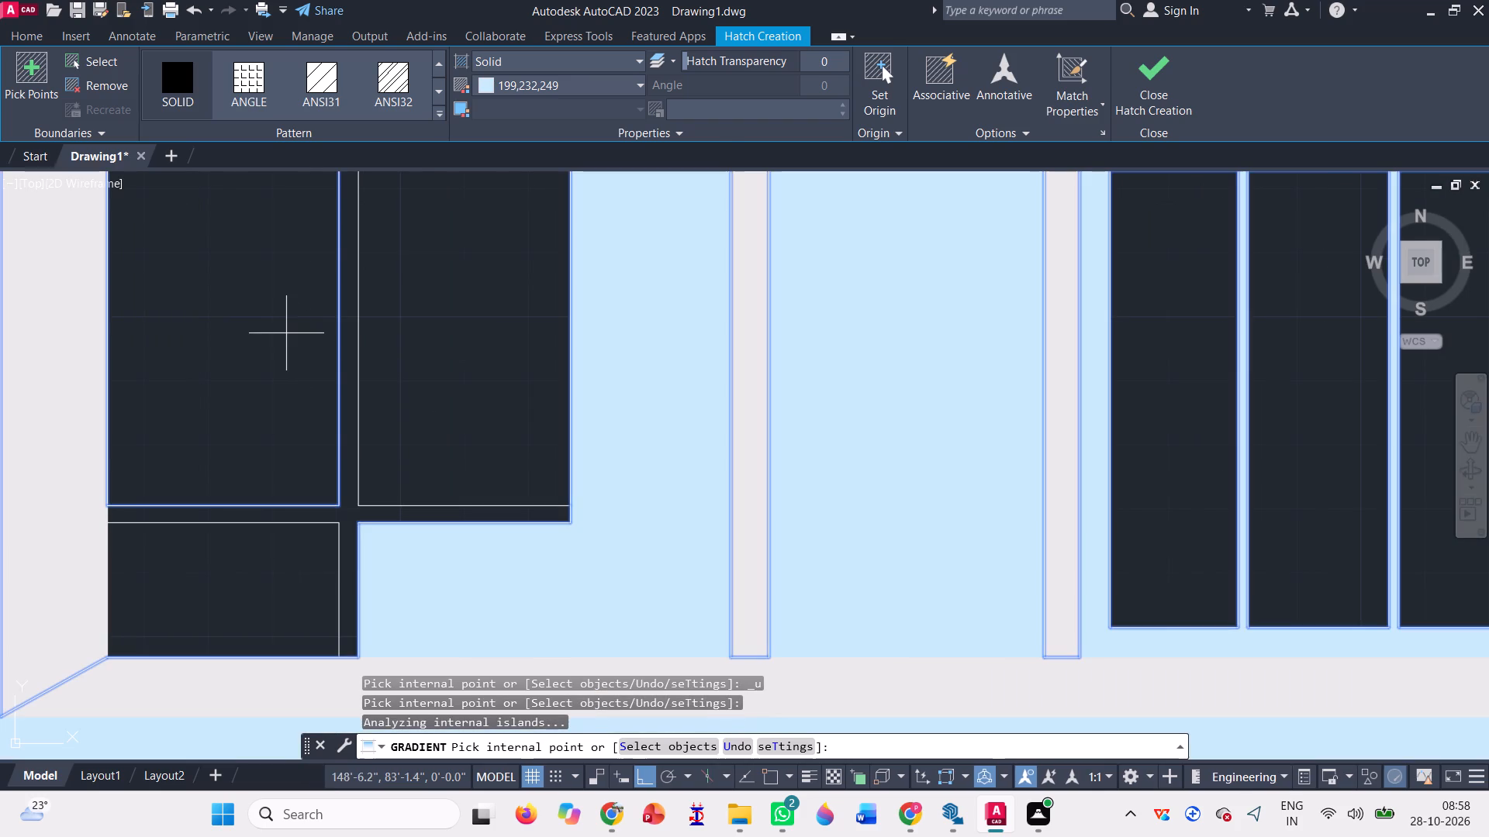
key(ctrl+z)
Fill the four panes at the left end of the middle elevation's lowest wide bay with the light blue solid hatch.
scroll(314, 387, down, 4)
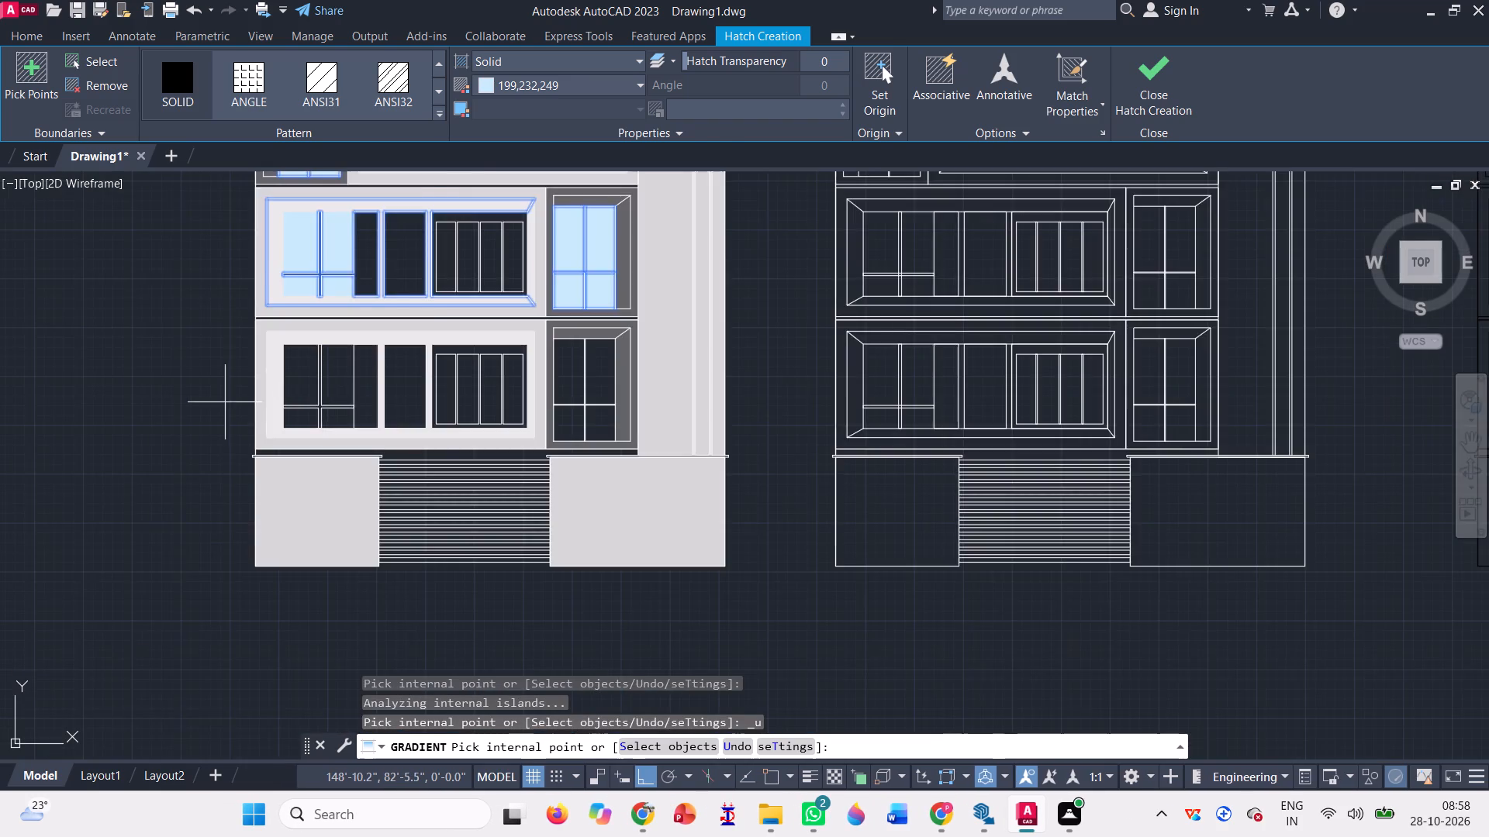
scroll(224, 402, down, 1)
scroll(679, 387, up, 3)
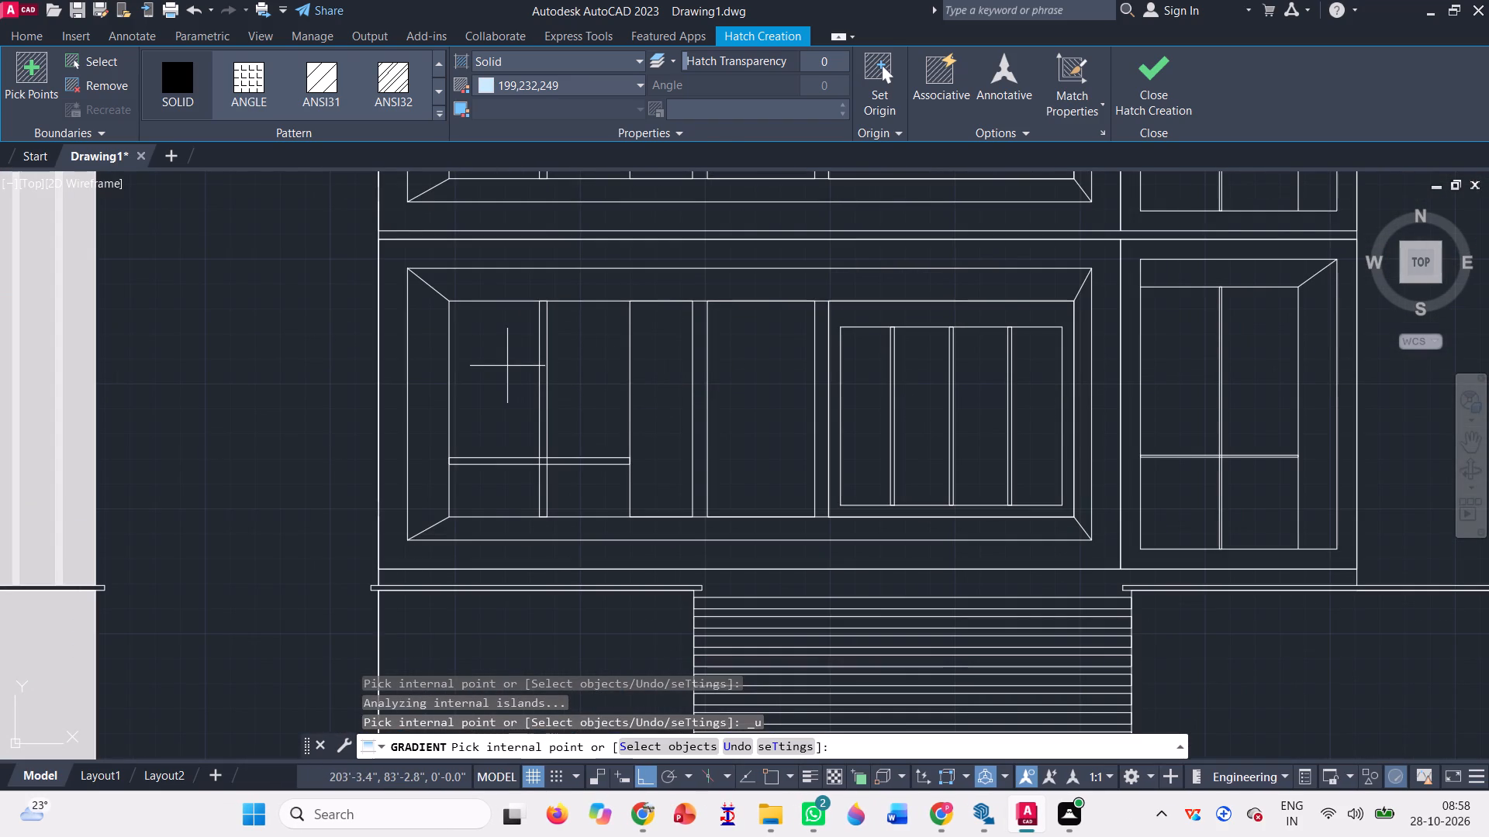
click(506, 366)
scroll(561, 374, up, 2)
click(572, 381)
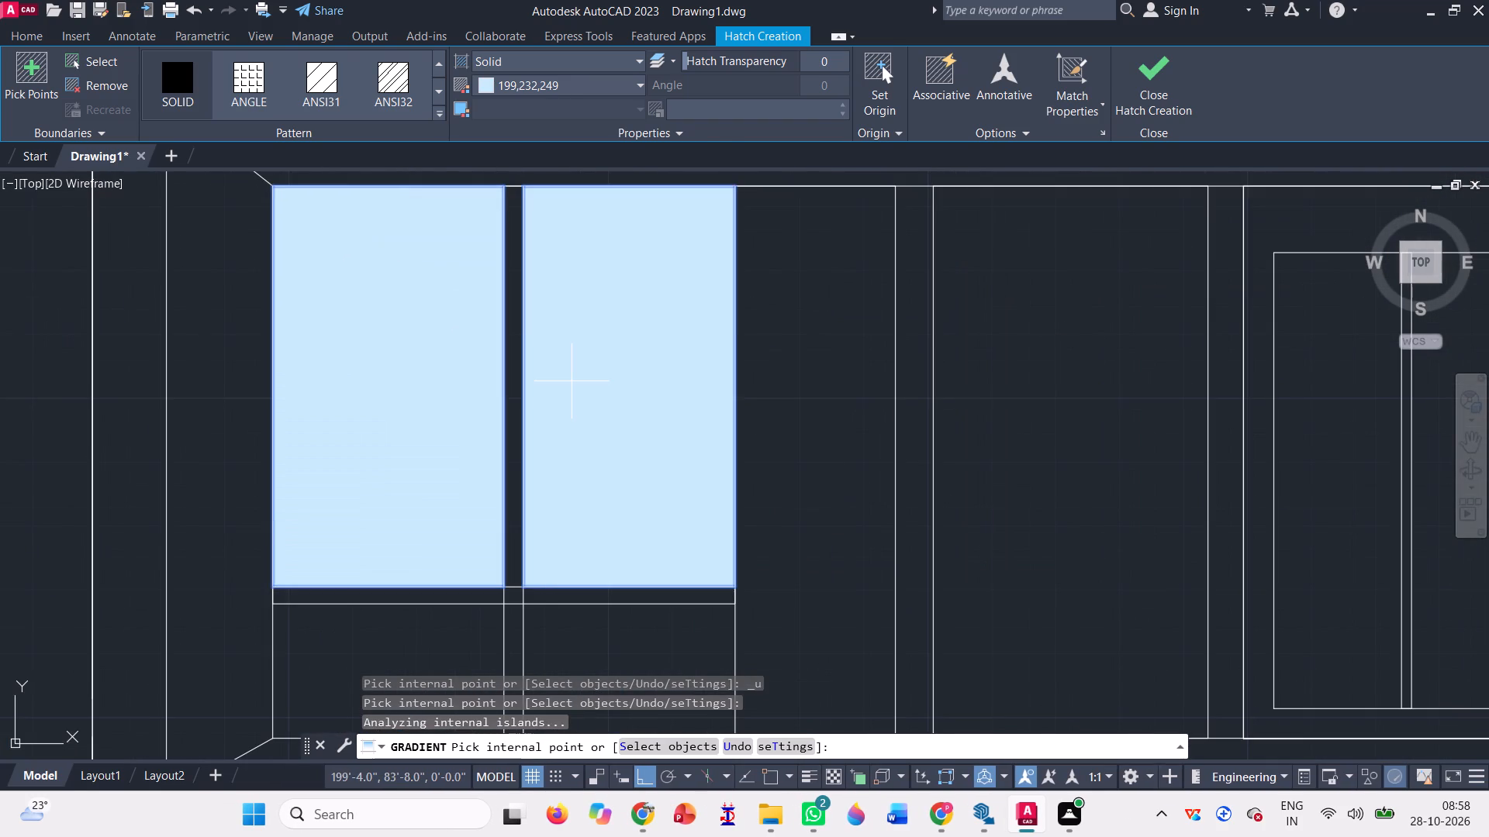
scroll(572, 381, down, 3)
click(590, 554)
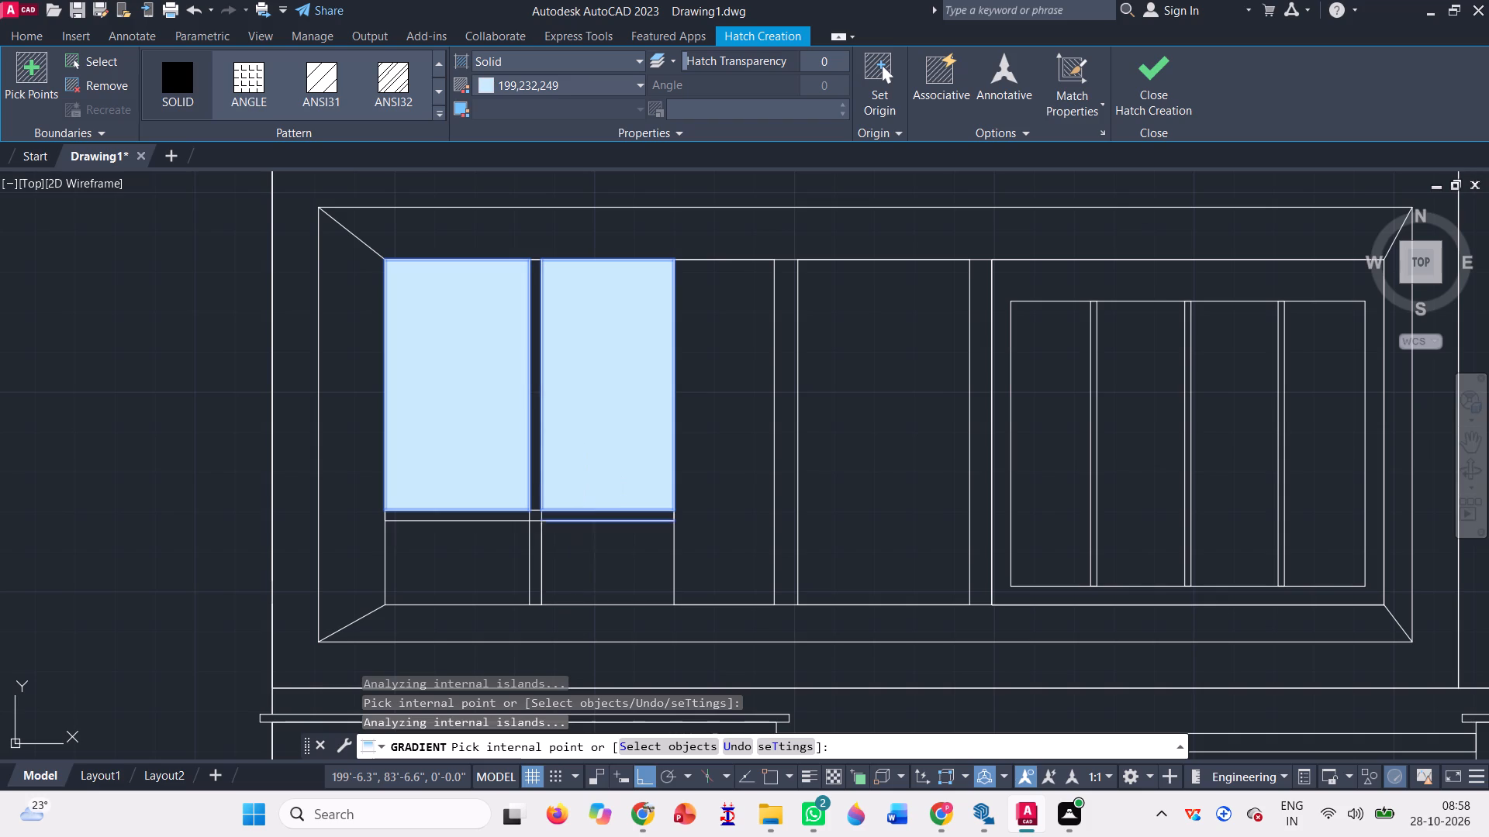
click(451, 543)
Fill the four panes of the middle elevation's lowest narrow window bay with the light blue solid hatch.
scroll(374, 522, down, 2)
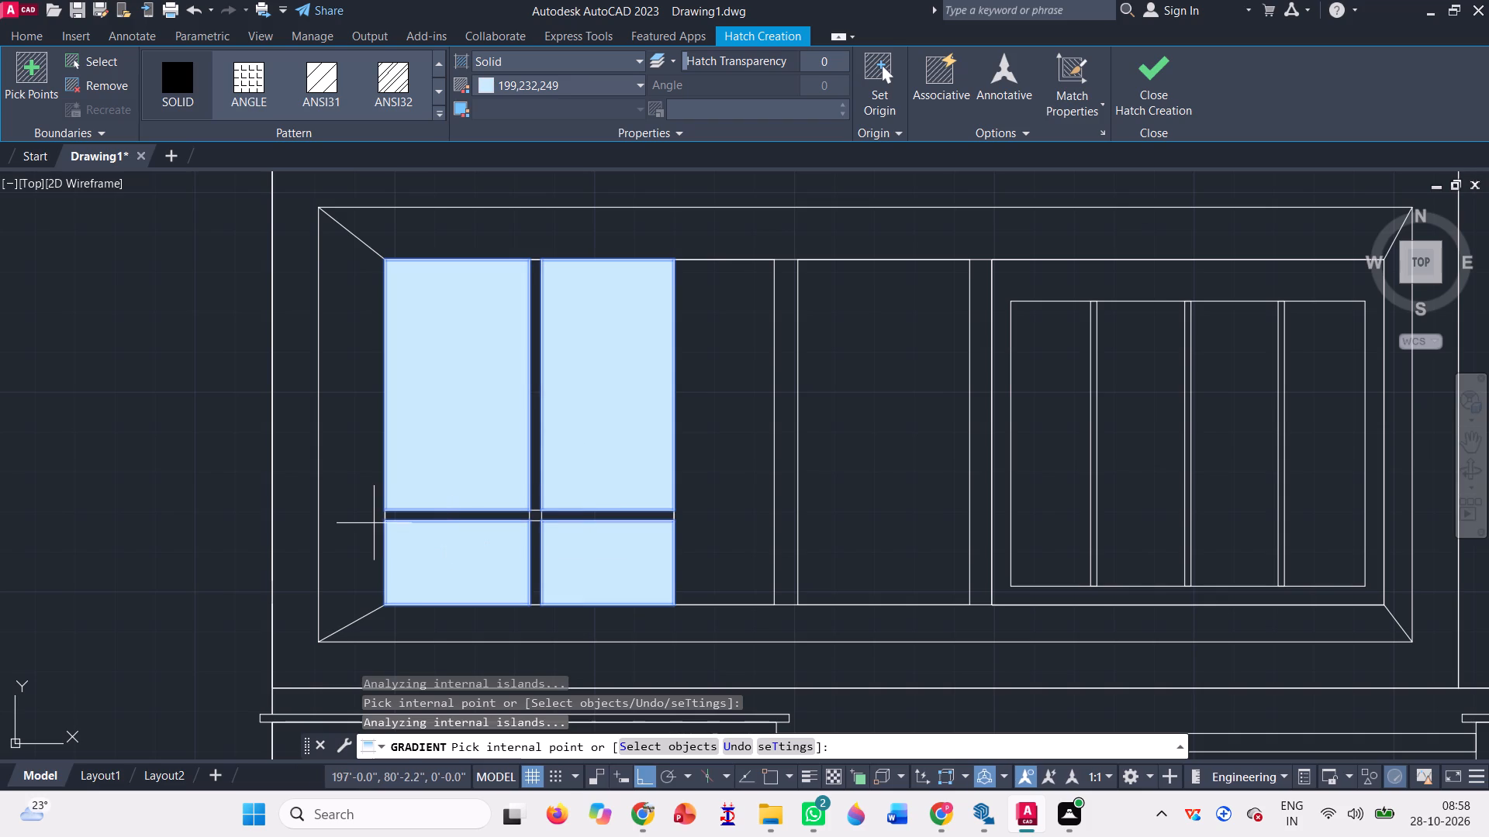
scroll(485, 494, down, 2)
scroll(794, 491, up, 3)
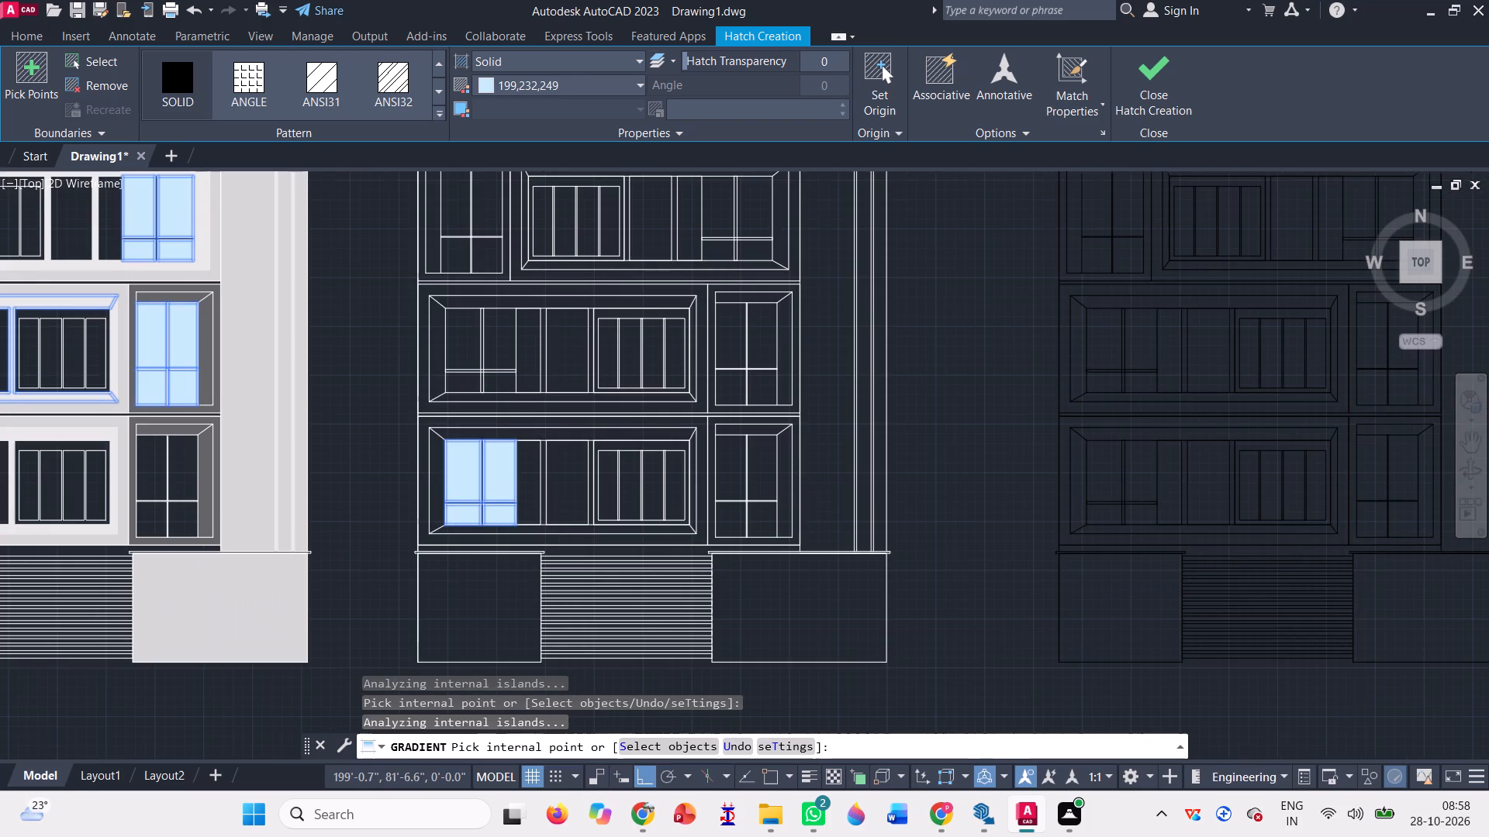
click(722, 432)
click(620, 431)
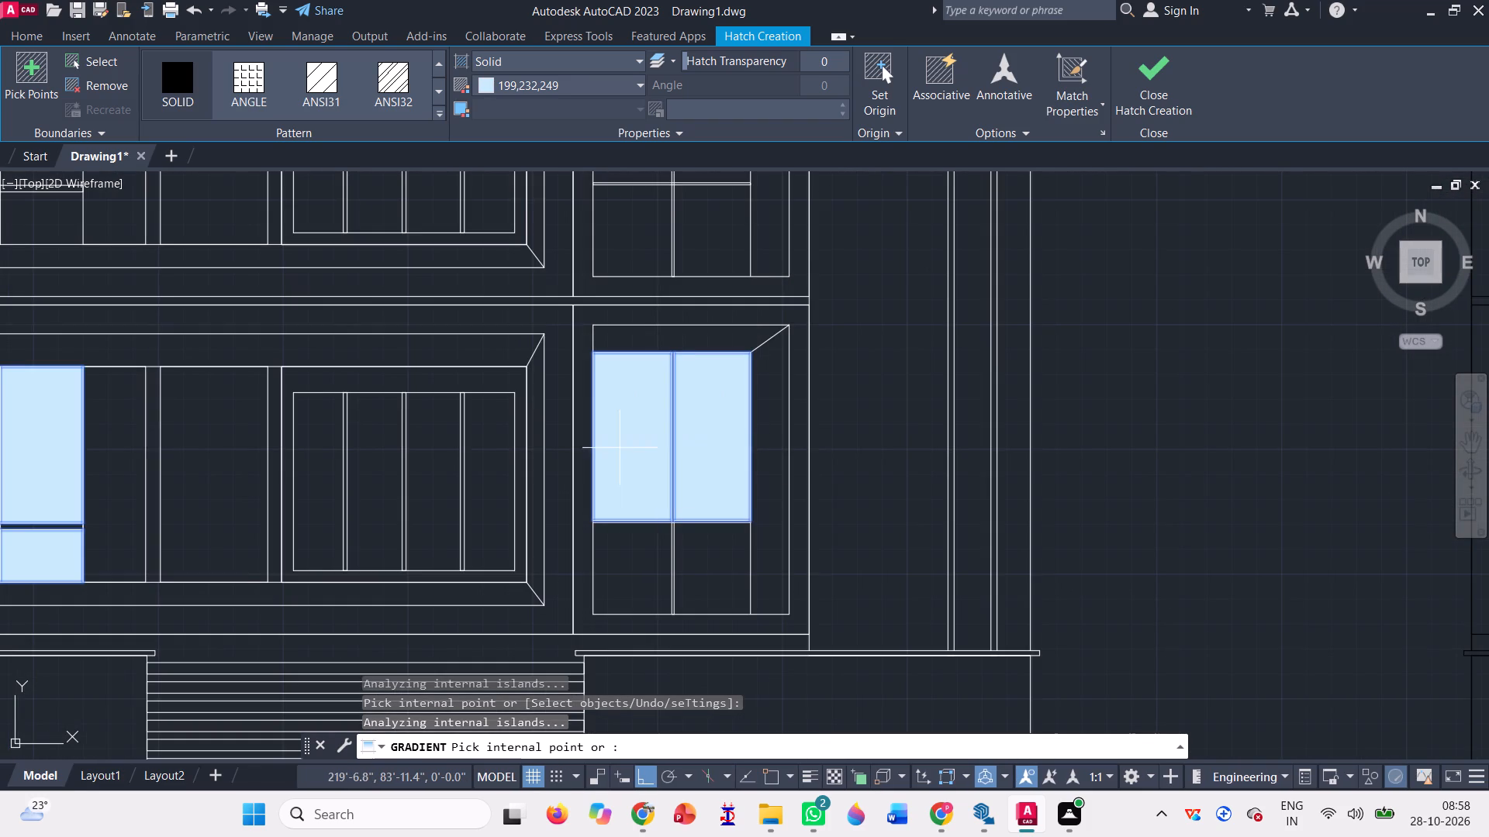
scroll(648, 556, up, 3)
click(599, 594)
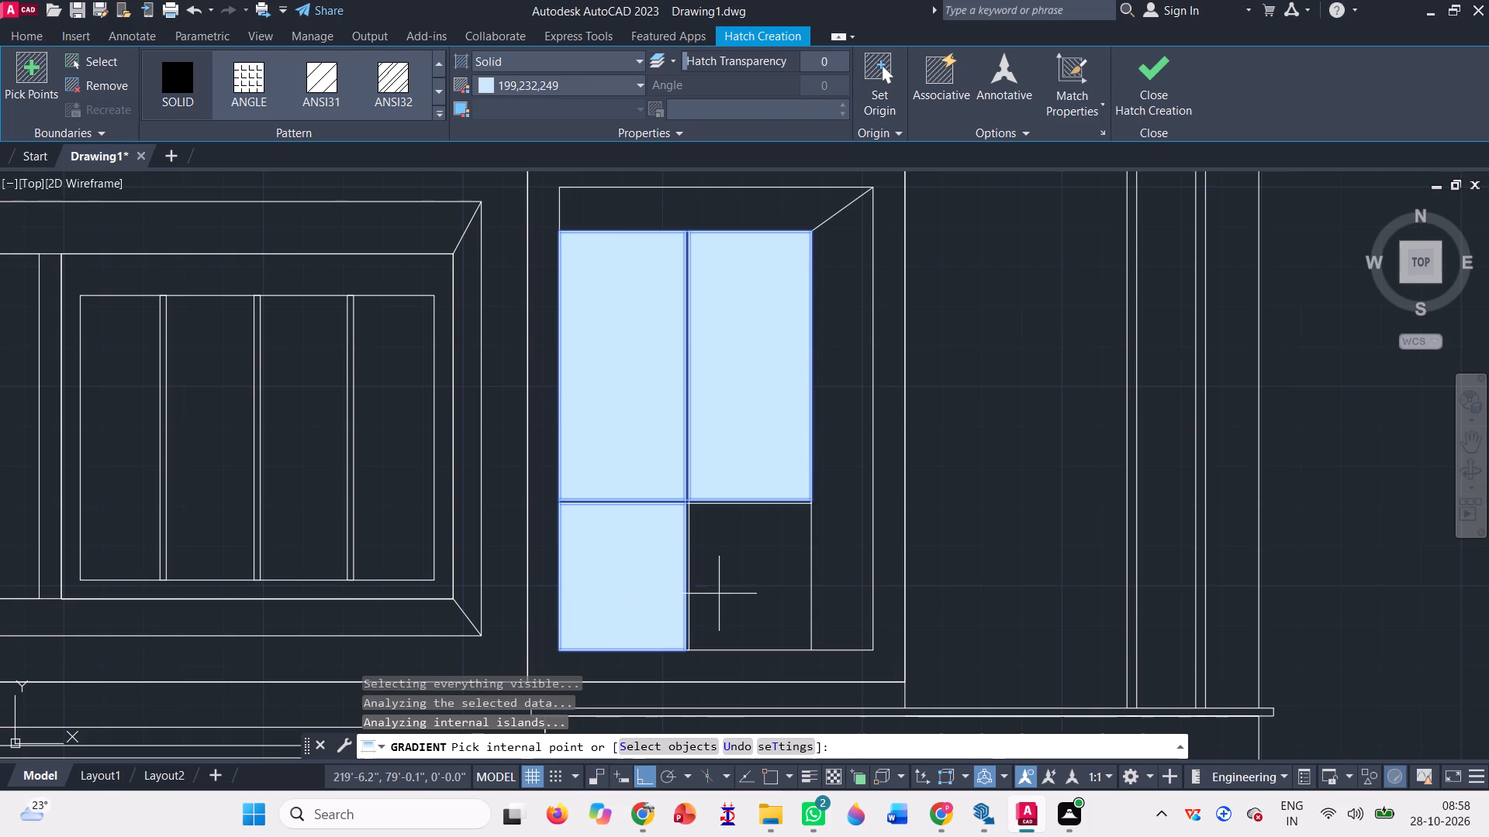
click(731, 584)
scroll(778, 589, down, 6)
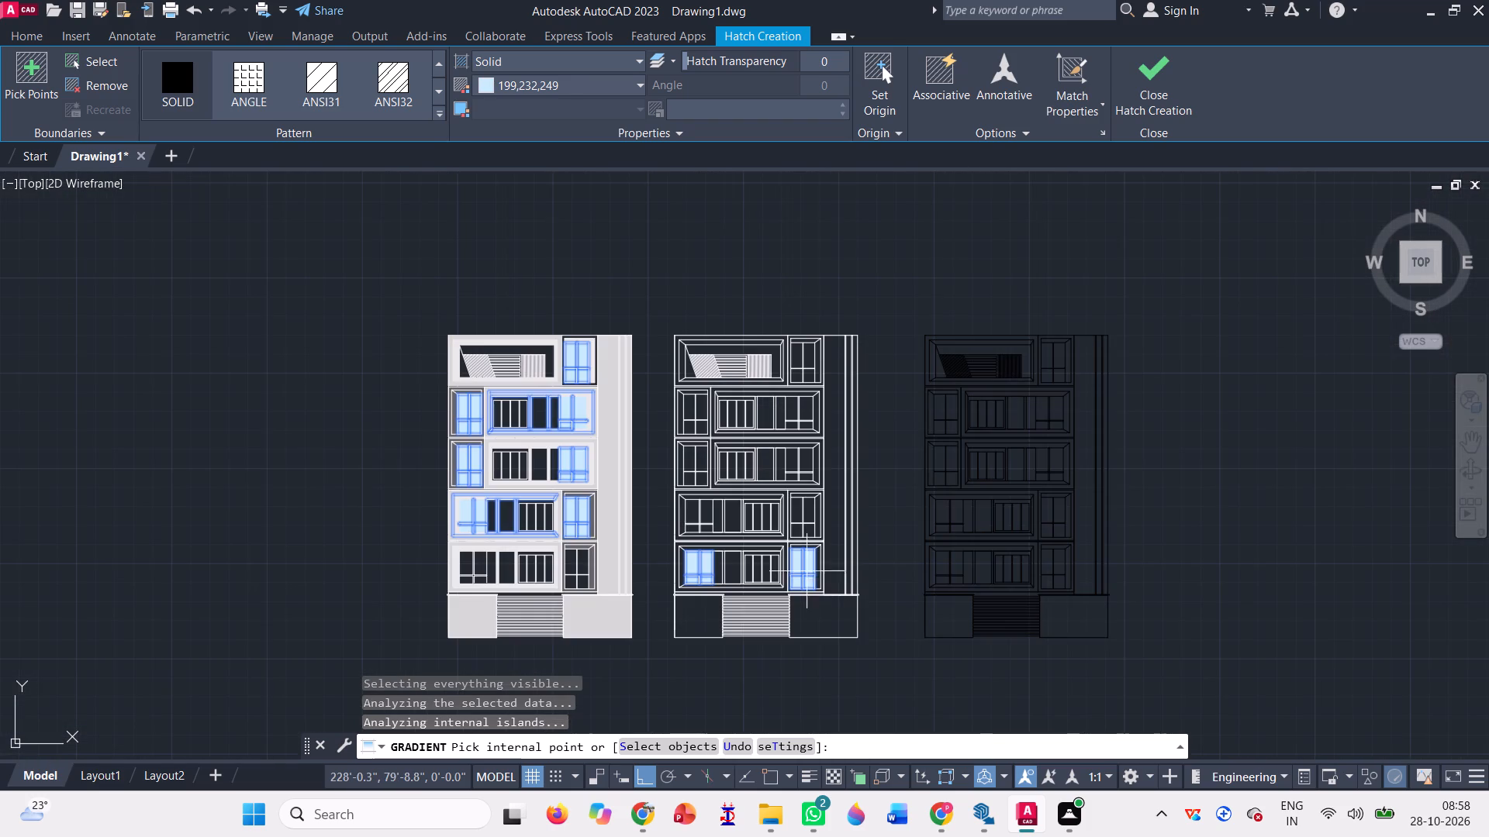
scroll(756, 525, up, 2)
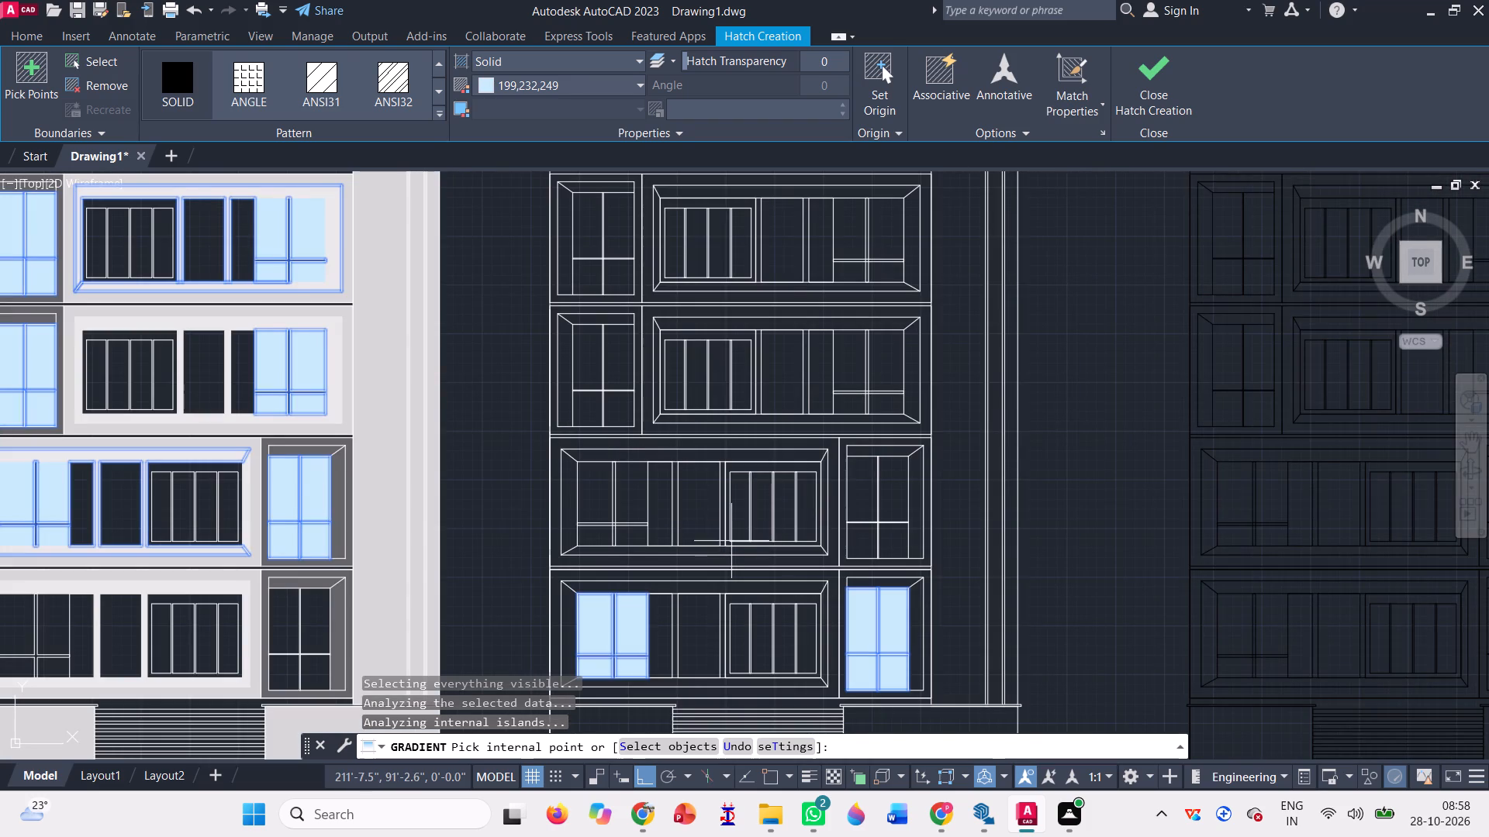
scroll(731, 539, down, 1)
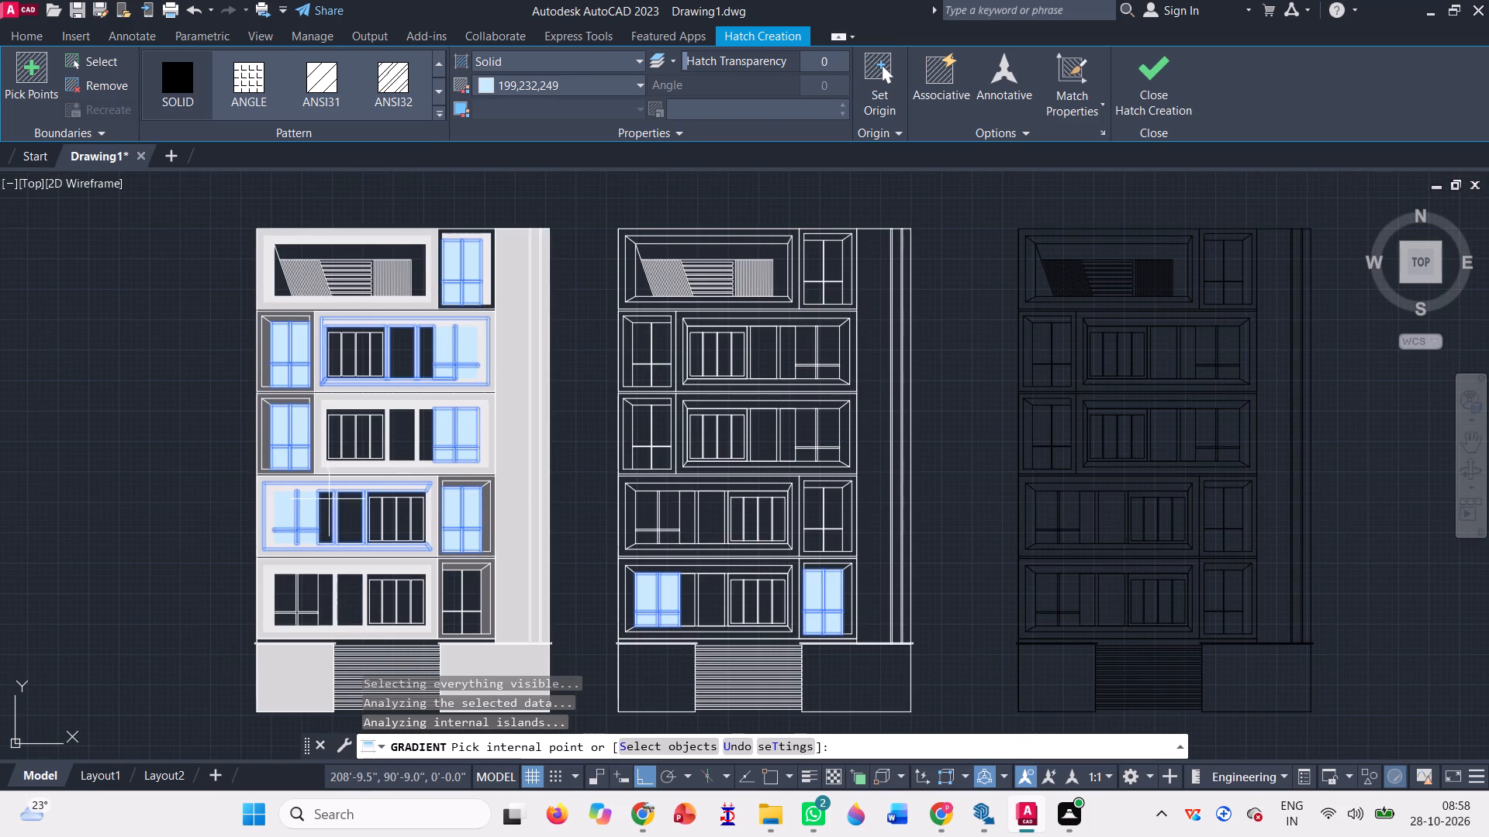
Check the glass fills on the leftmost elevation's upper bays and finish the light blue solid hatch.
scroll(427, 329, up, 3)
scroll(525, 373, up, 3)
scroll(523, 429, down, 4)
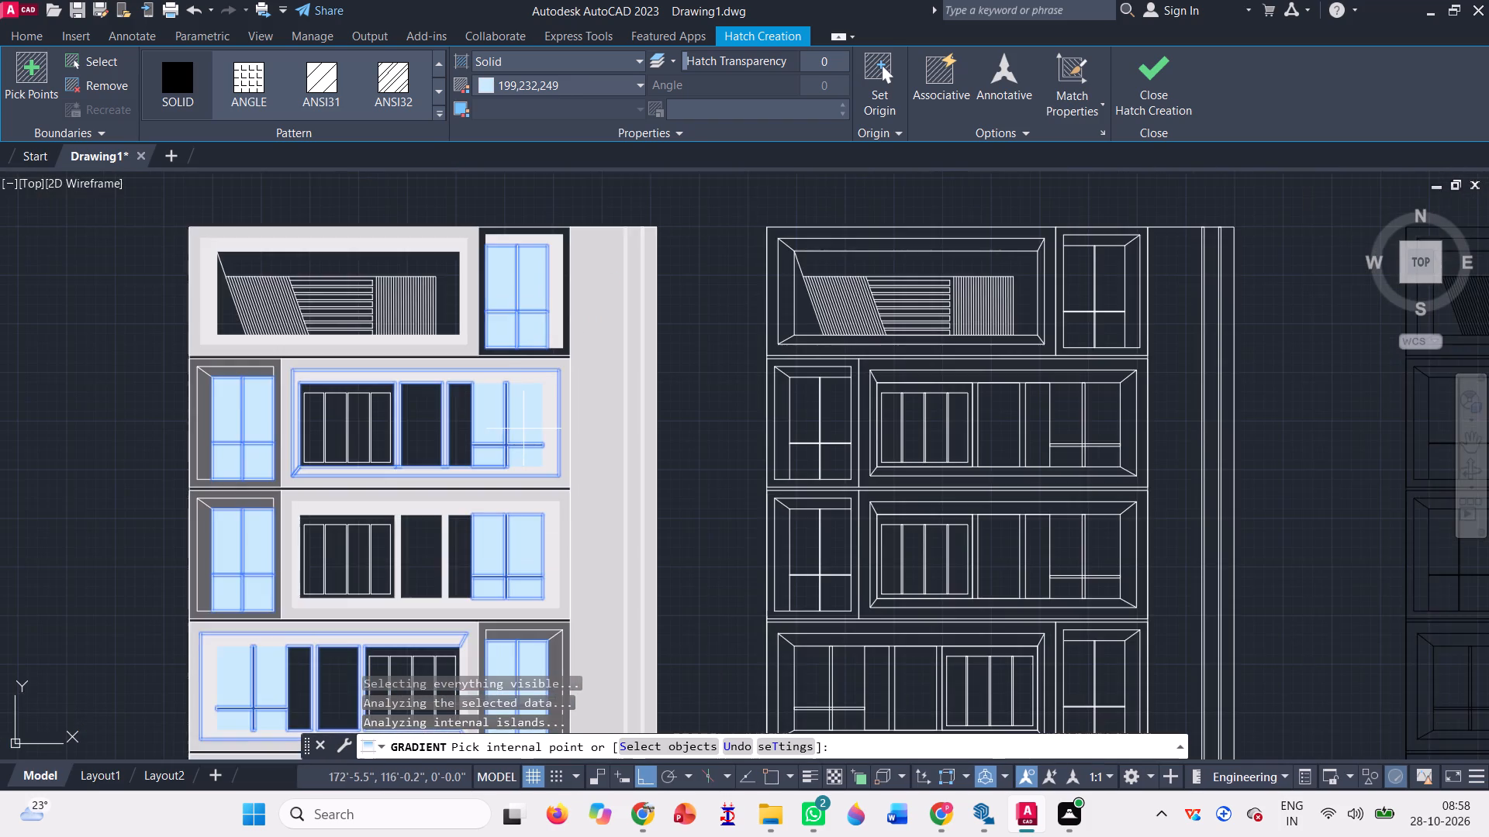
scroll(510, 239, up, 4)
scroll(561, 414, down, 5)
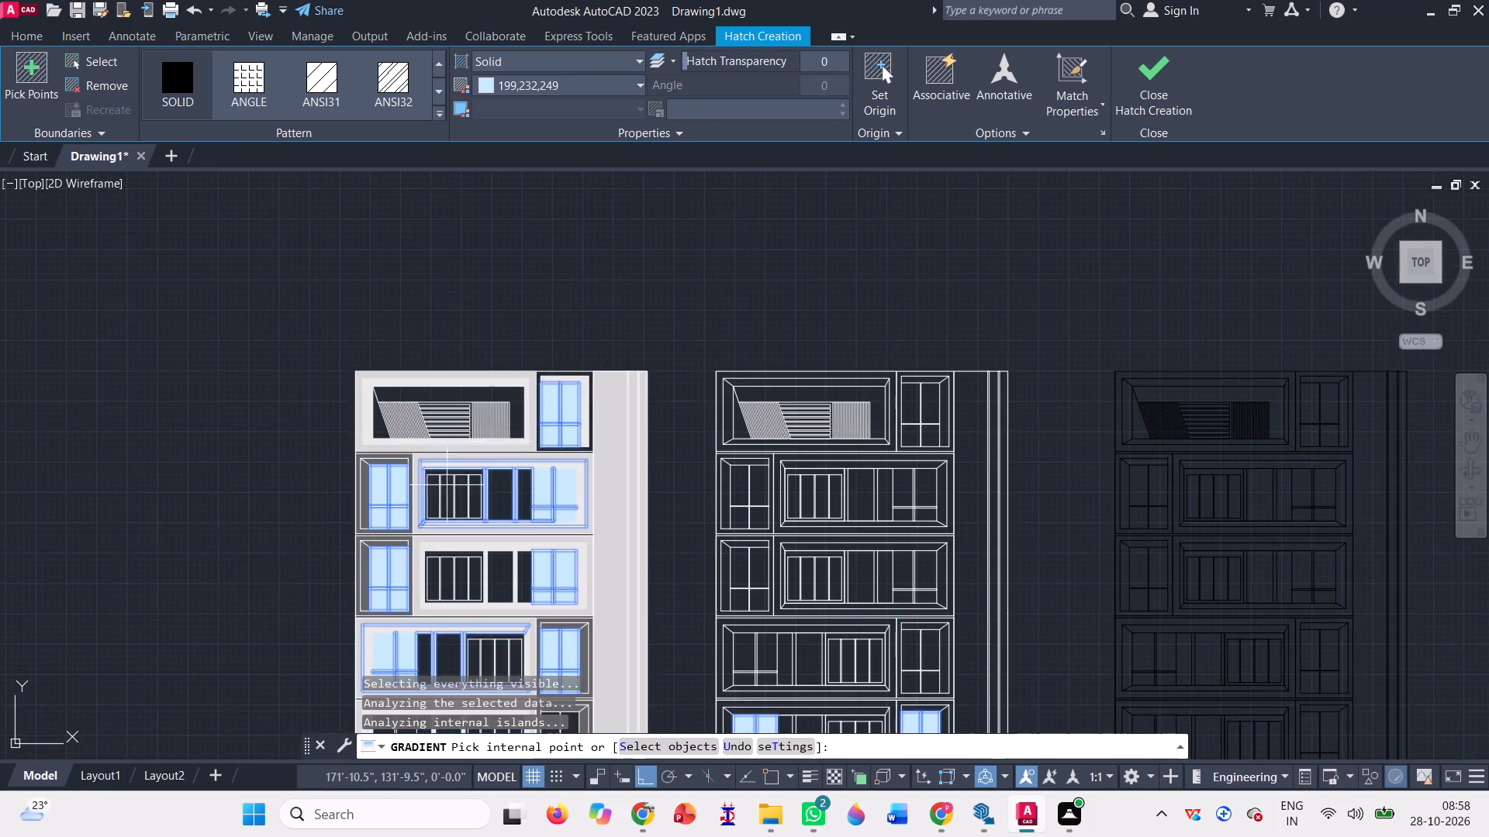
scroll(434, 496, up, 4)
scroll(368, 429, down, 3)
scroll(360, 351, down, 2)
click(1156, 58)
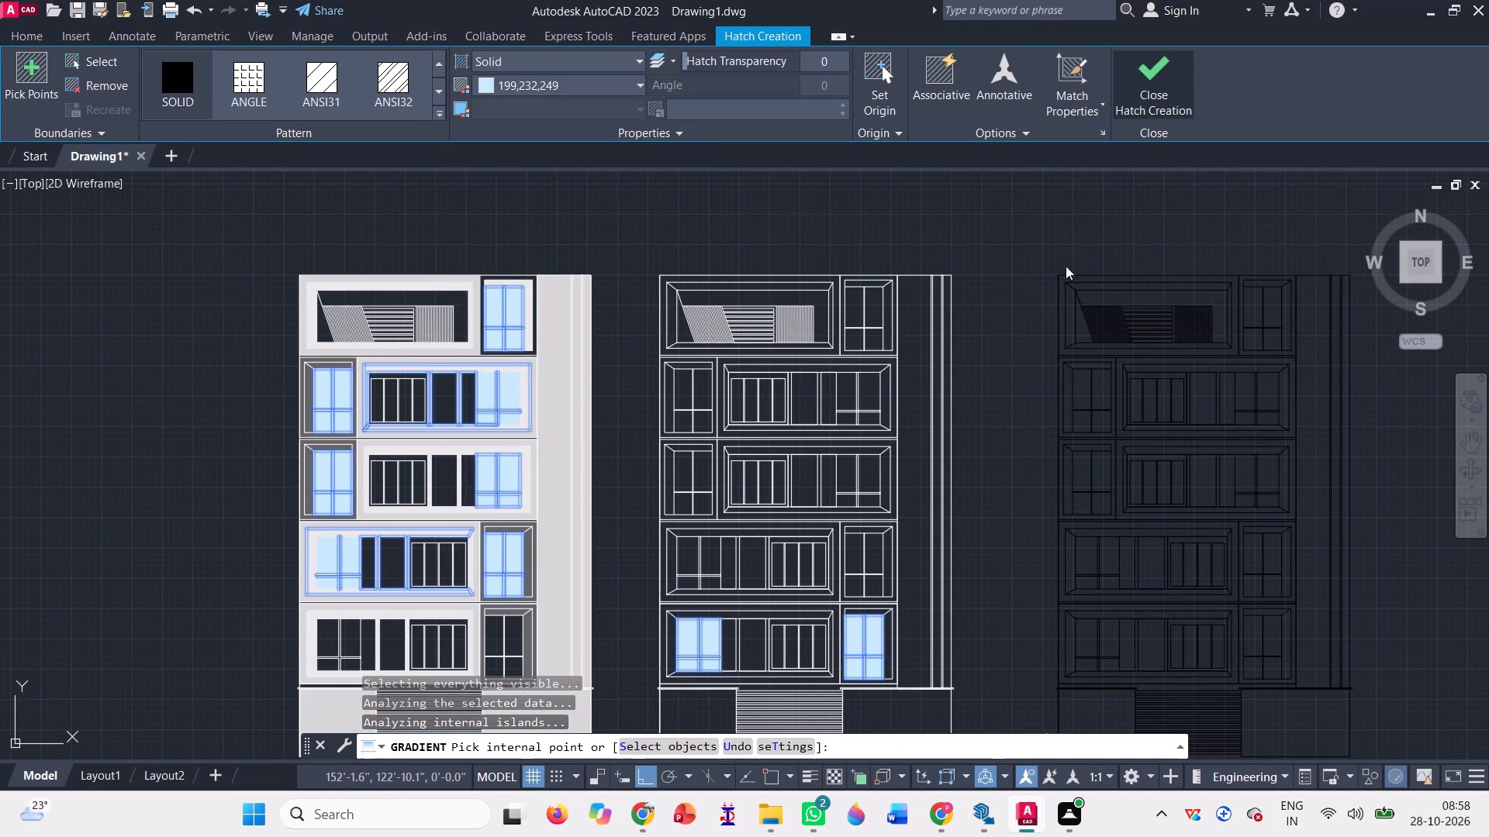
Copy the middle elevation's light blue window hatch onto the leftmost elevation's lowest floor, matching the lower-right corners of the two building bases.
scroll(608, 365, down, 1)
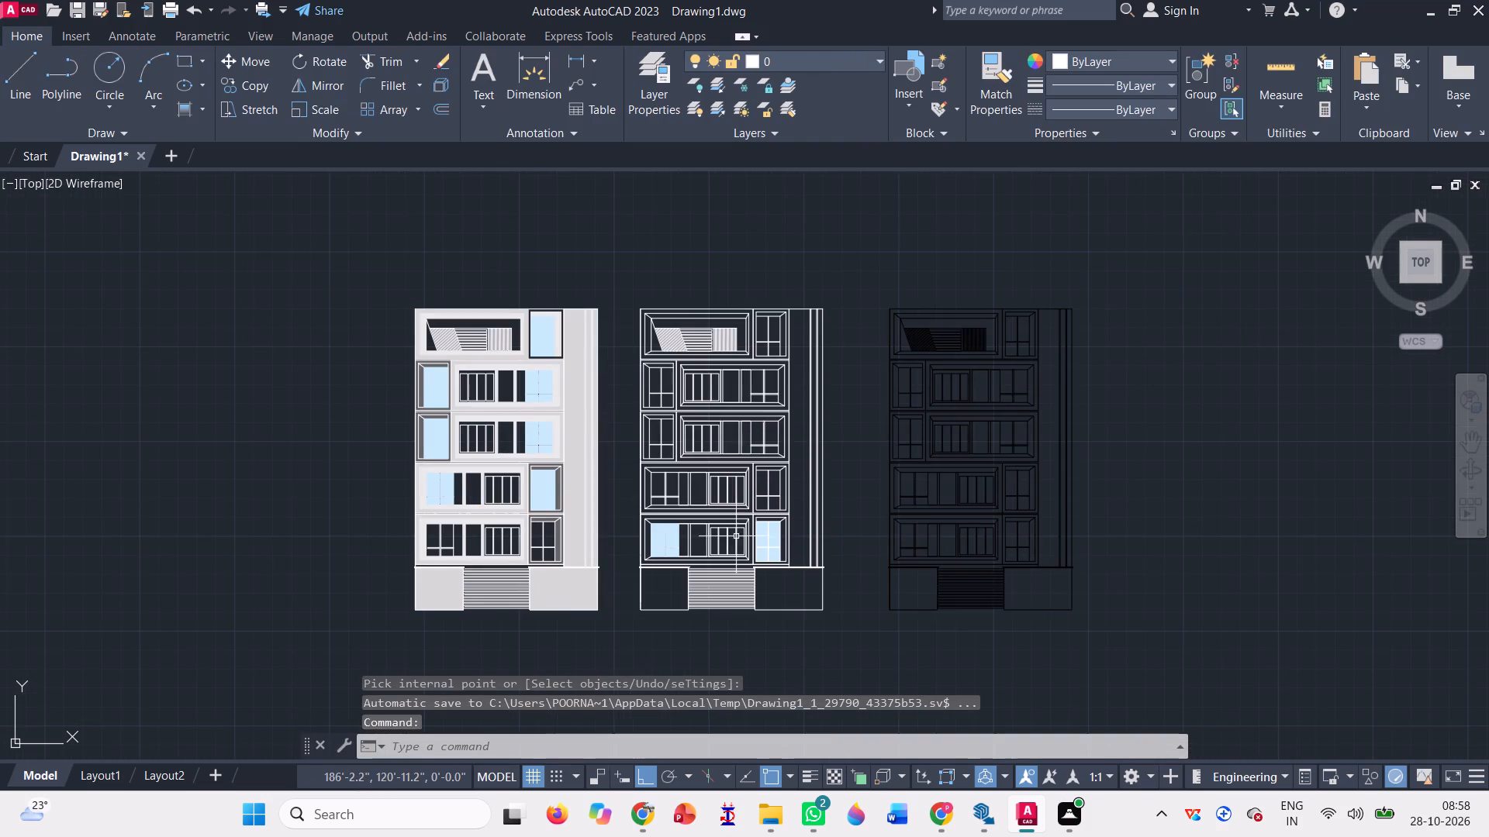
scroll(739, 537, up, 3)
click(460, 533)
scroll(585, 478, down, 3)
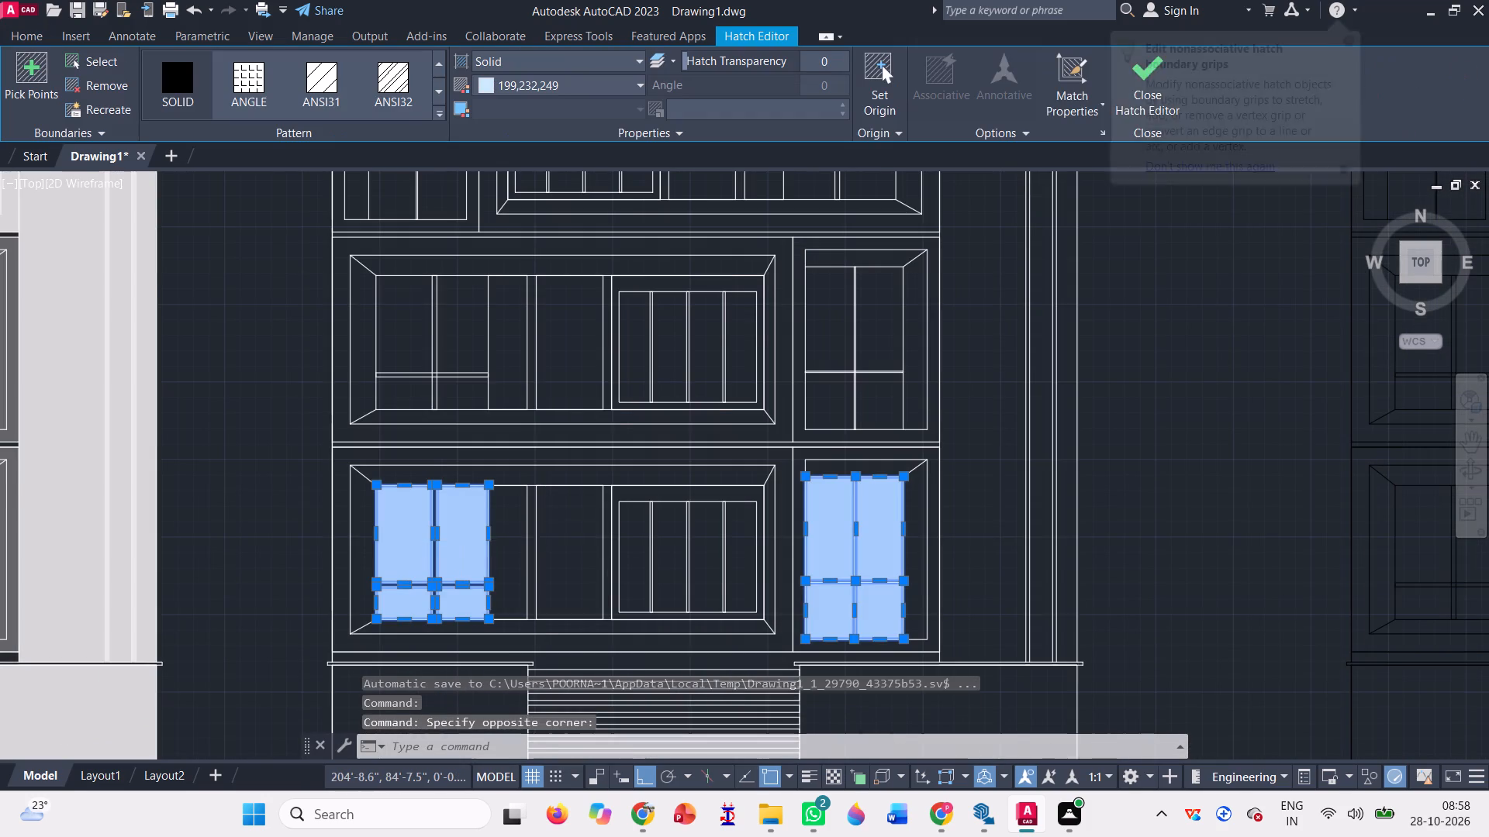
text(co)
key(space)
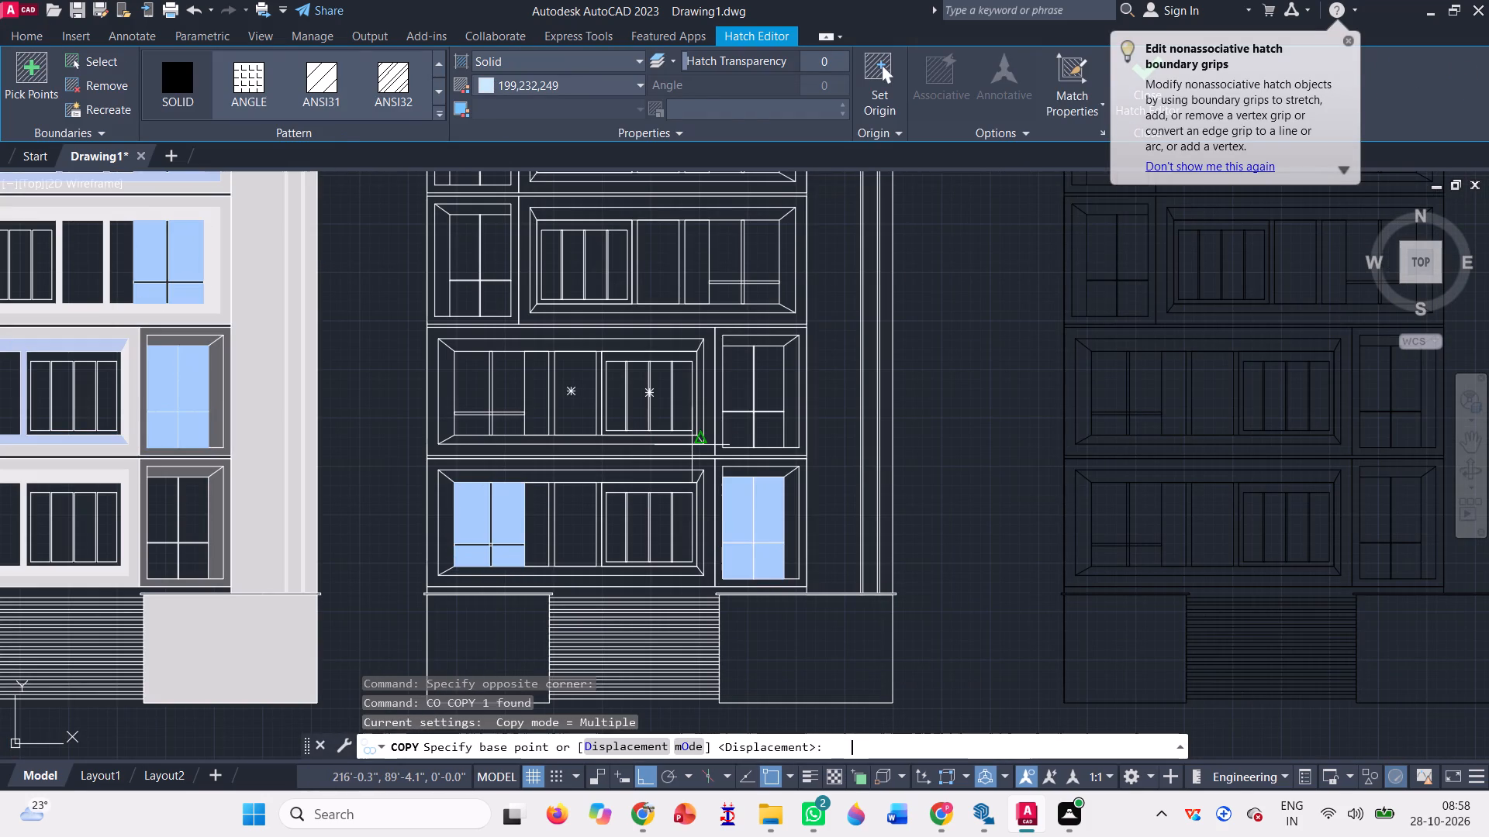
scroll(706, 449, down, 1)
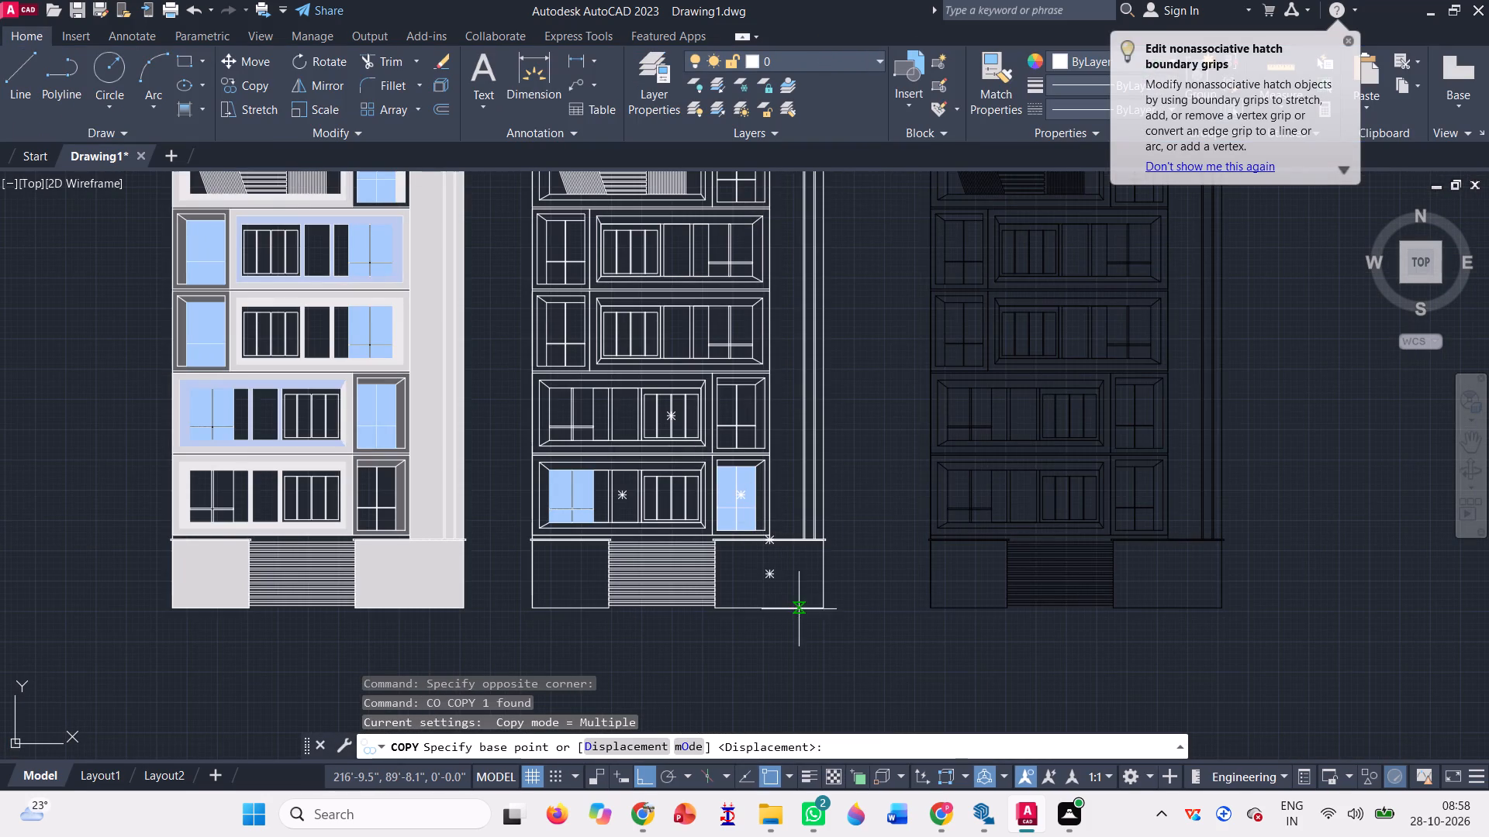
click(824, 610)
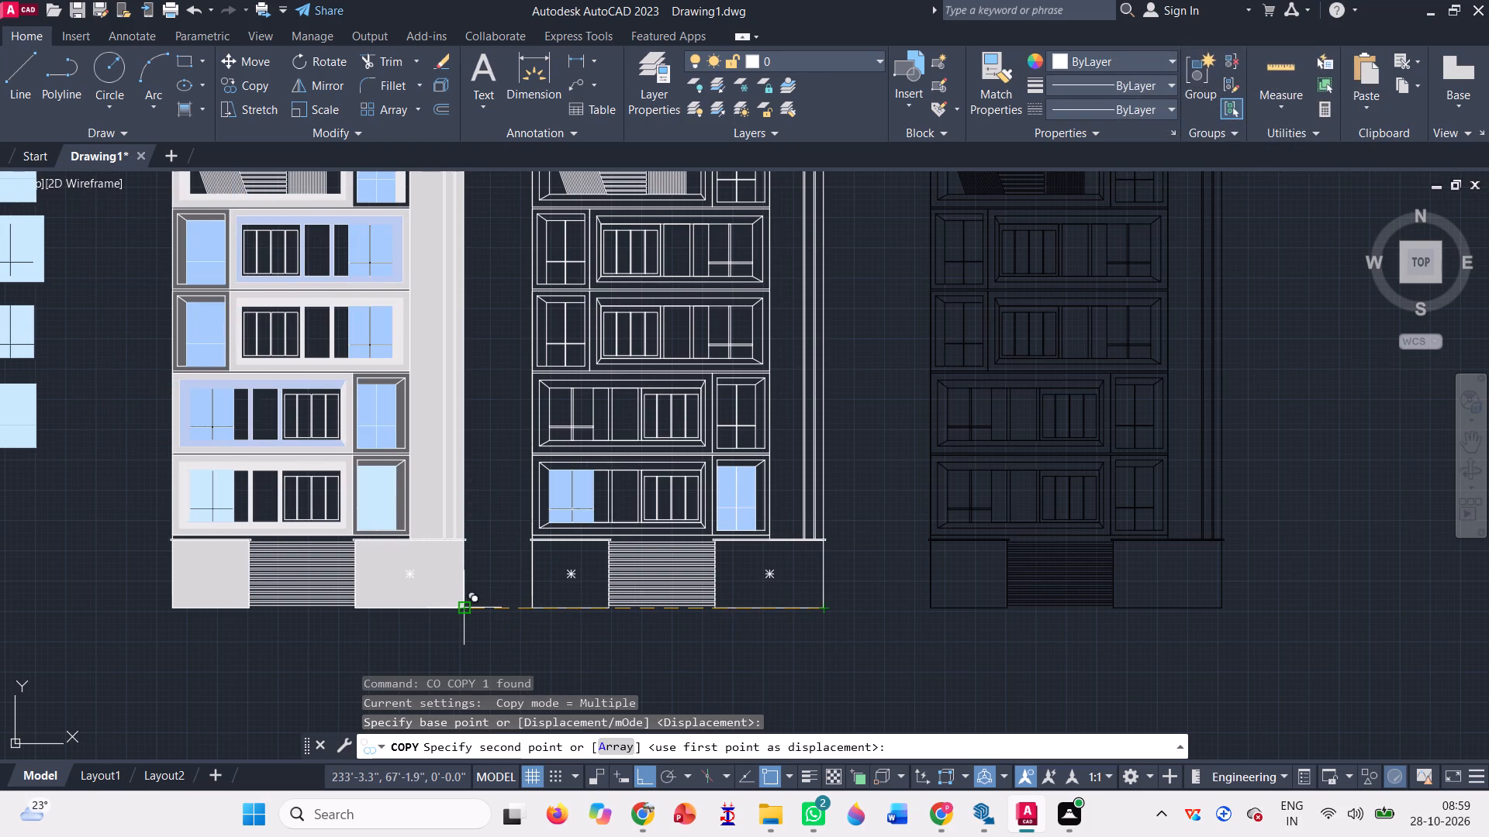
click(464, 604)
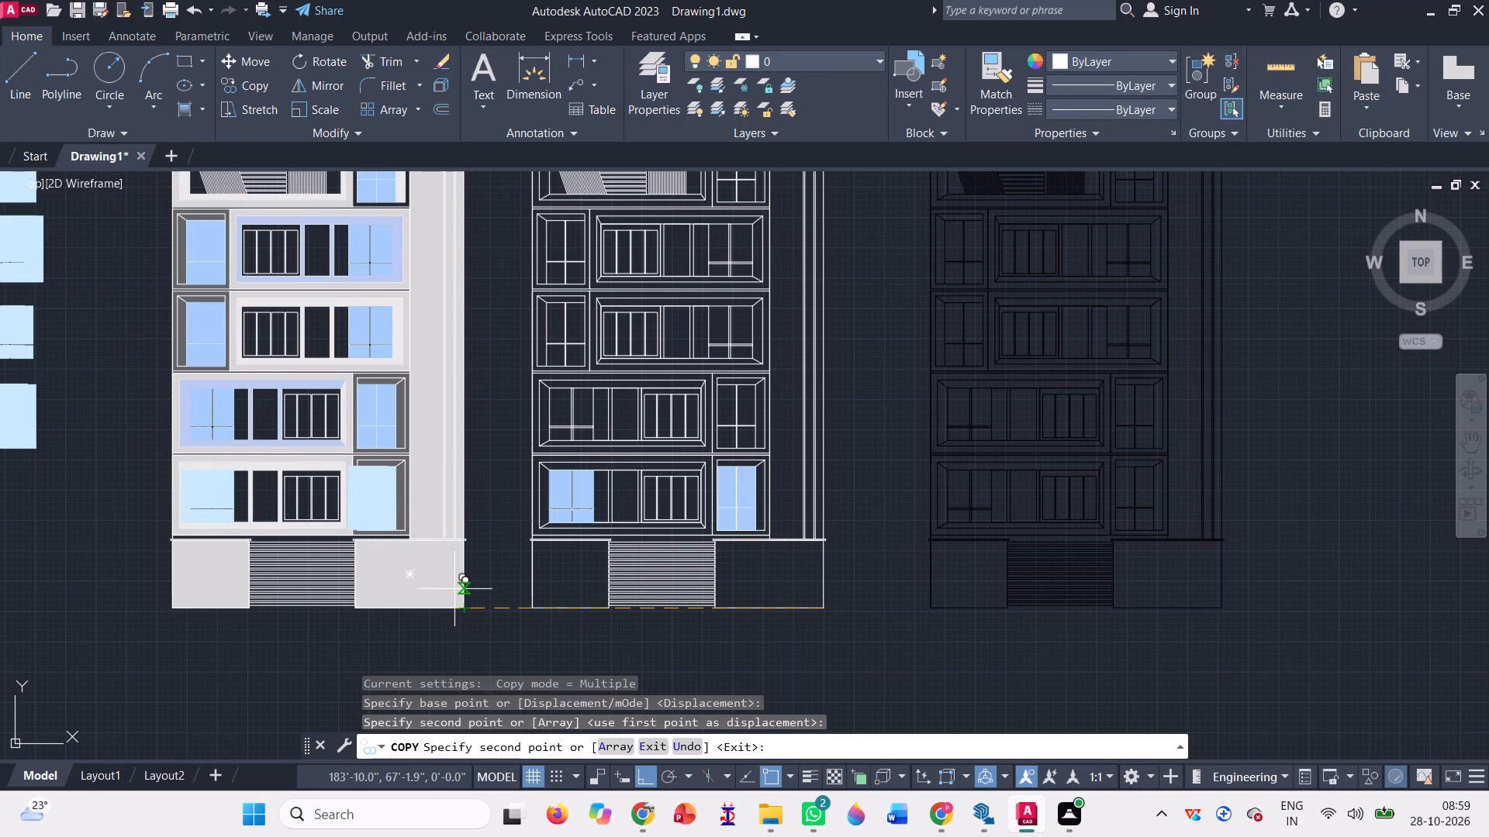
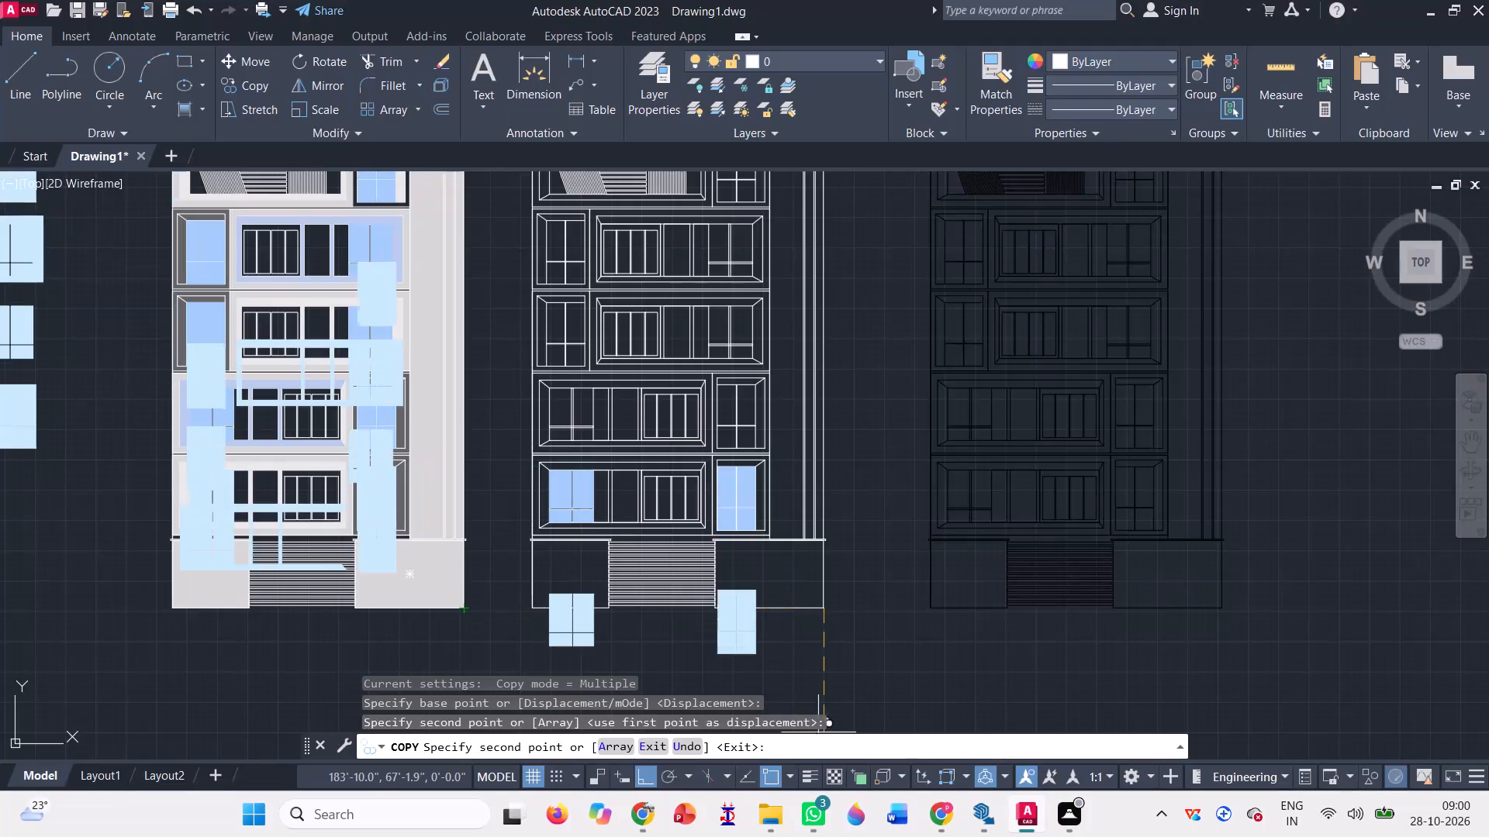
Finish the copy and trim away the four panes of the topmost stray light blue window hatch beside the leftmost elevation.
scroll(838, 711, down, 2)
key(Escape)
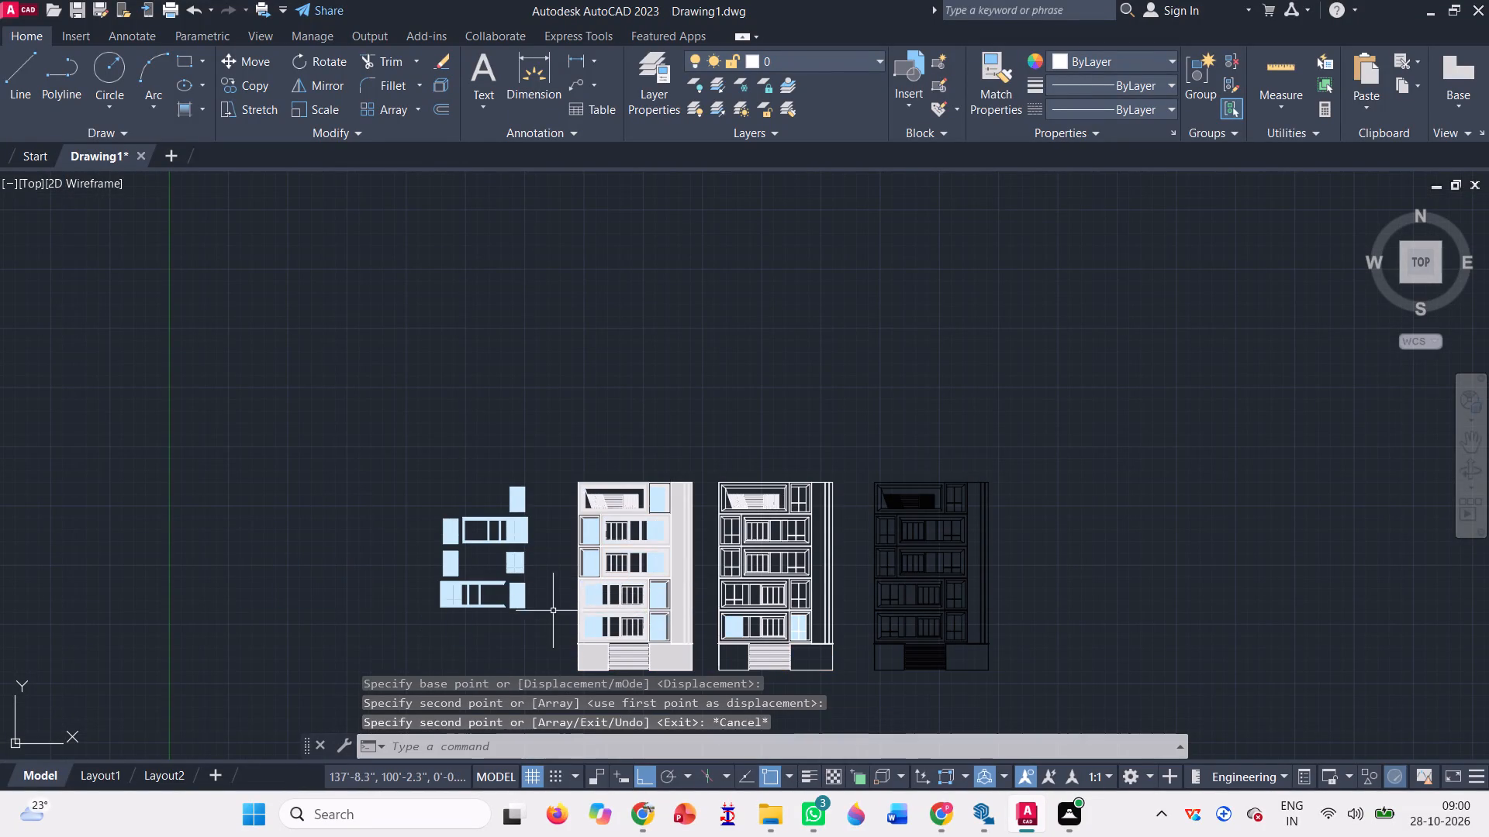
scroll(556, 618, up, 1)
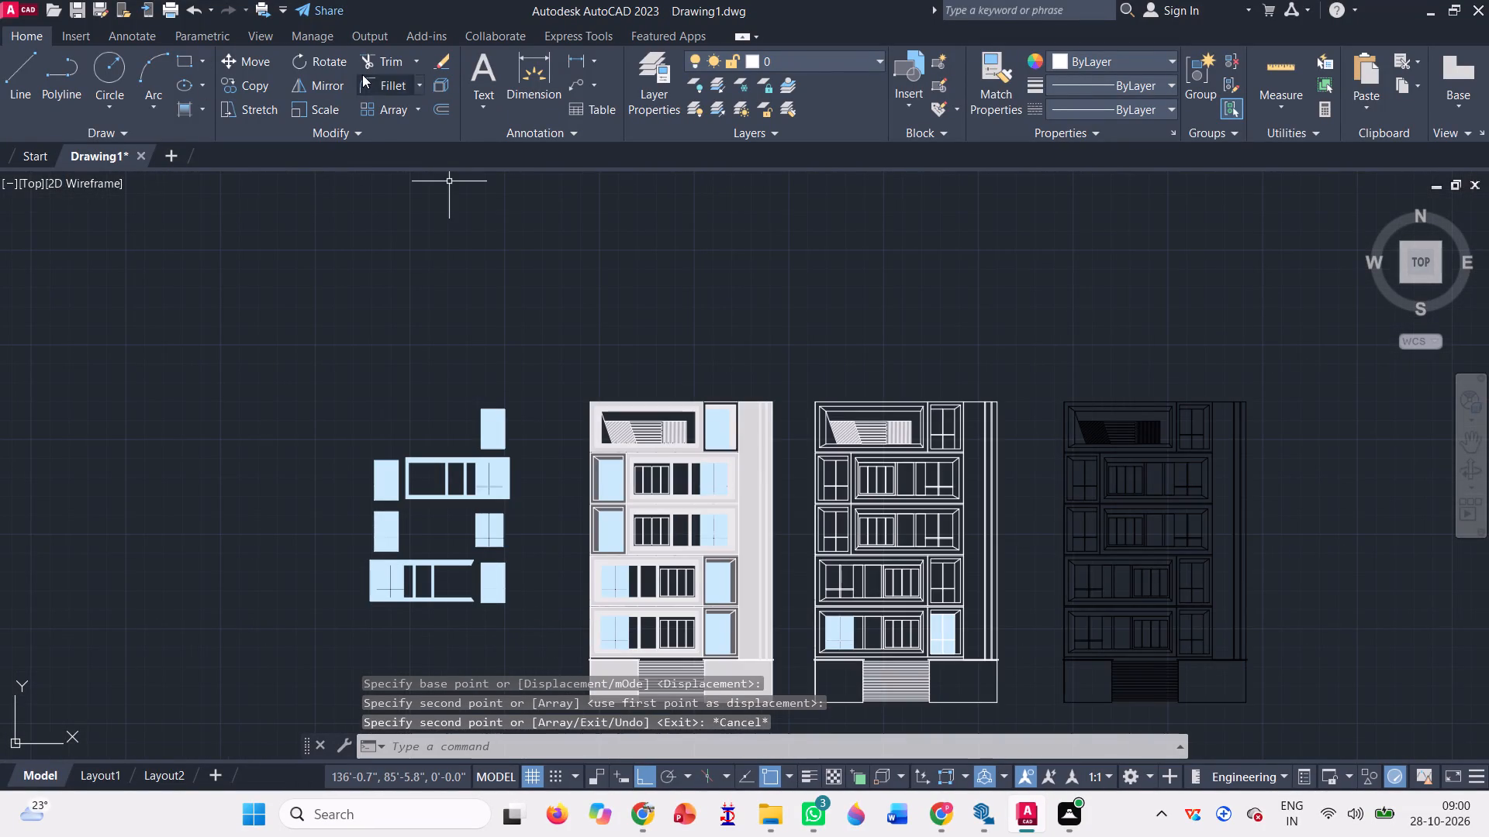
click(374, 67)
scroll(510, 435, up, 4)
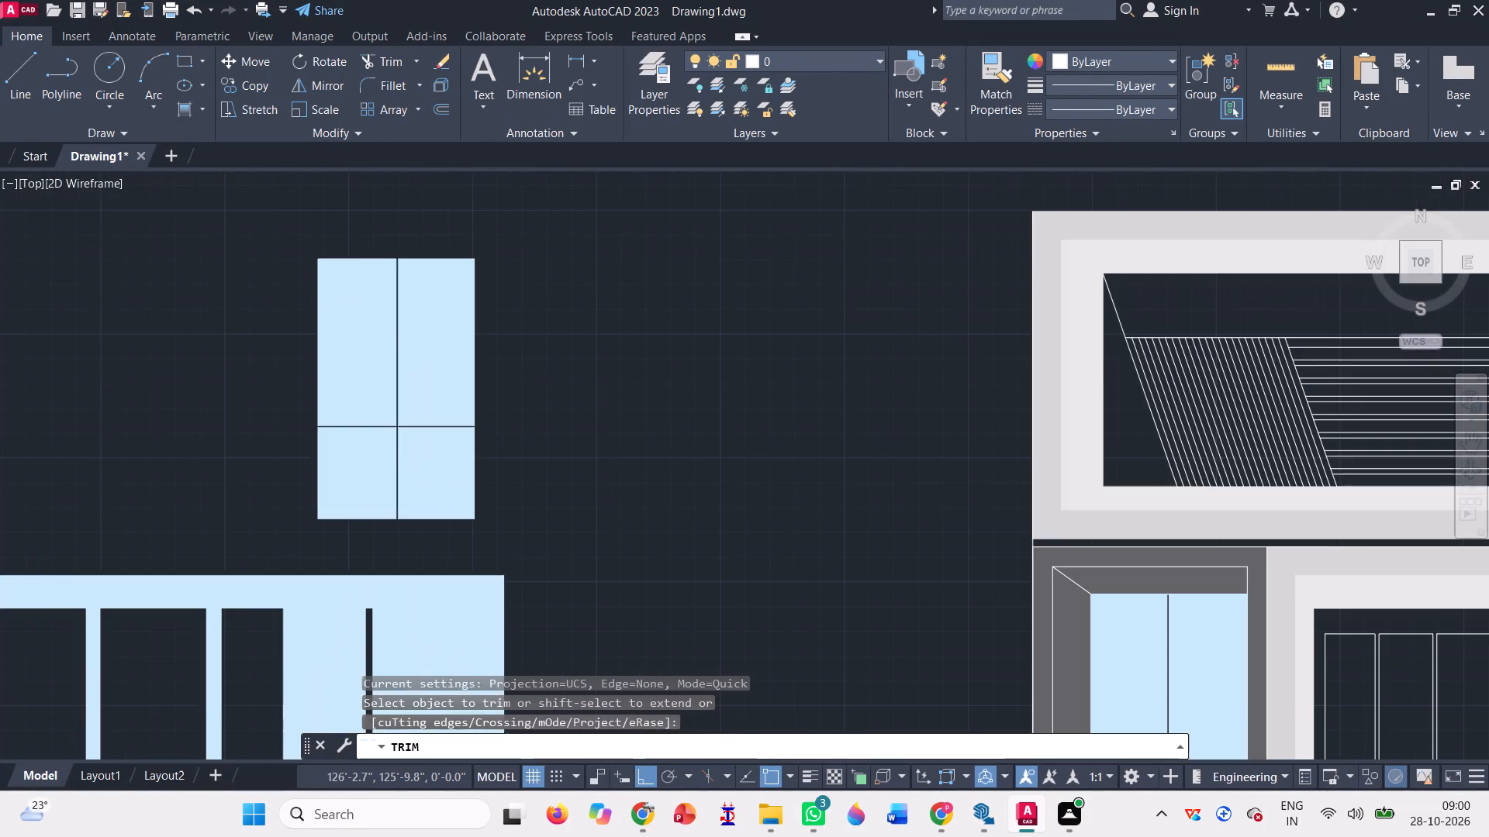
click(423, 352)
click(352, 343)
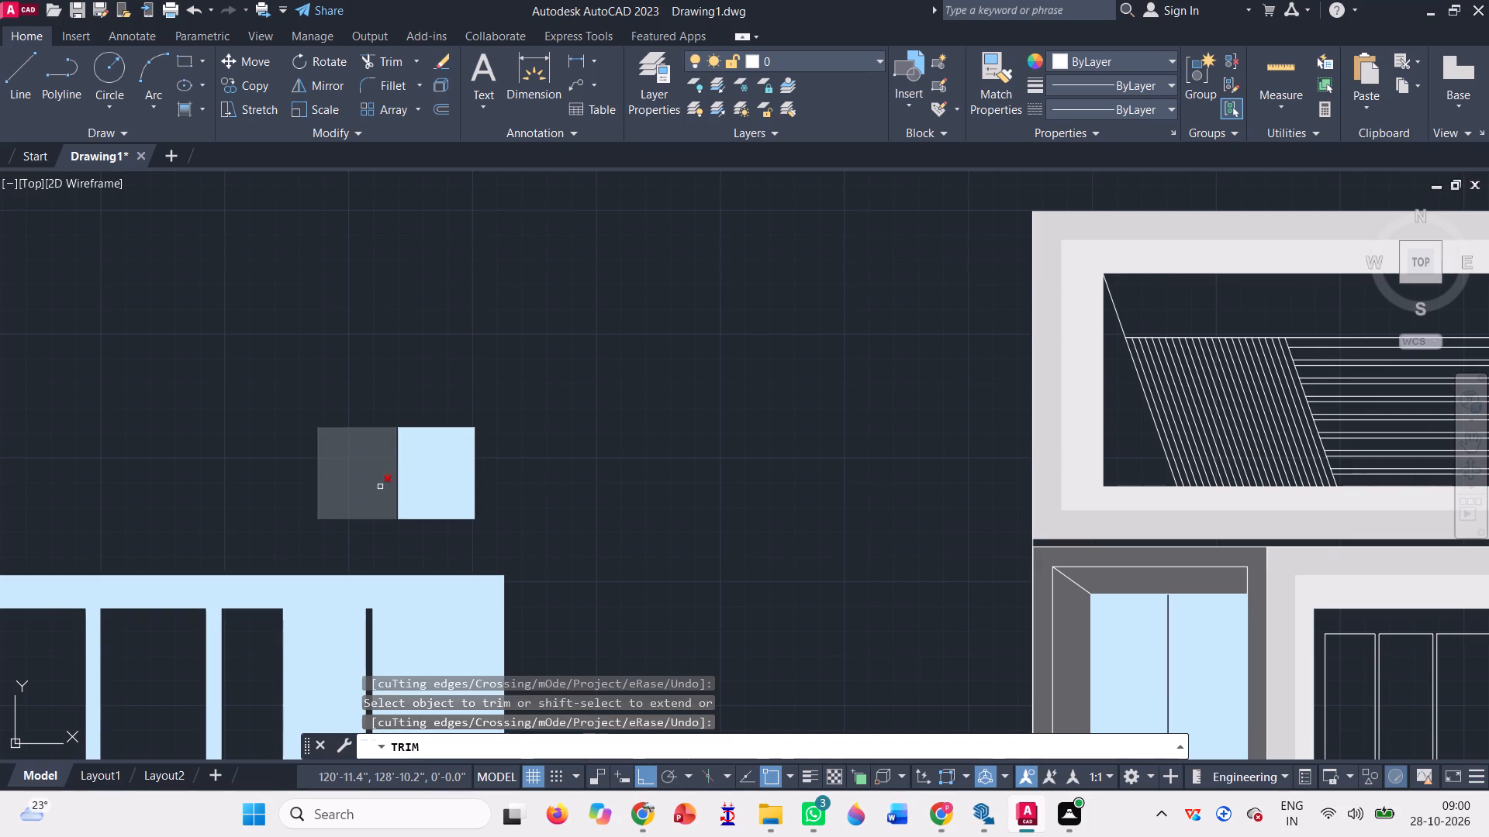
click(380, 487)
click(418, 477)
scroll(447, 408, down, 2)
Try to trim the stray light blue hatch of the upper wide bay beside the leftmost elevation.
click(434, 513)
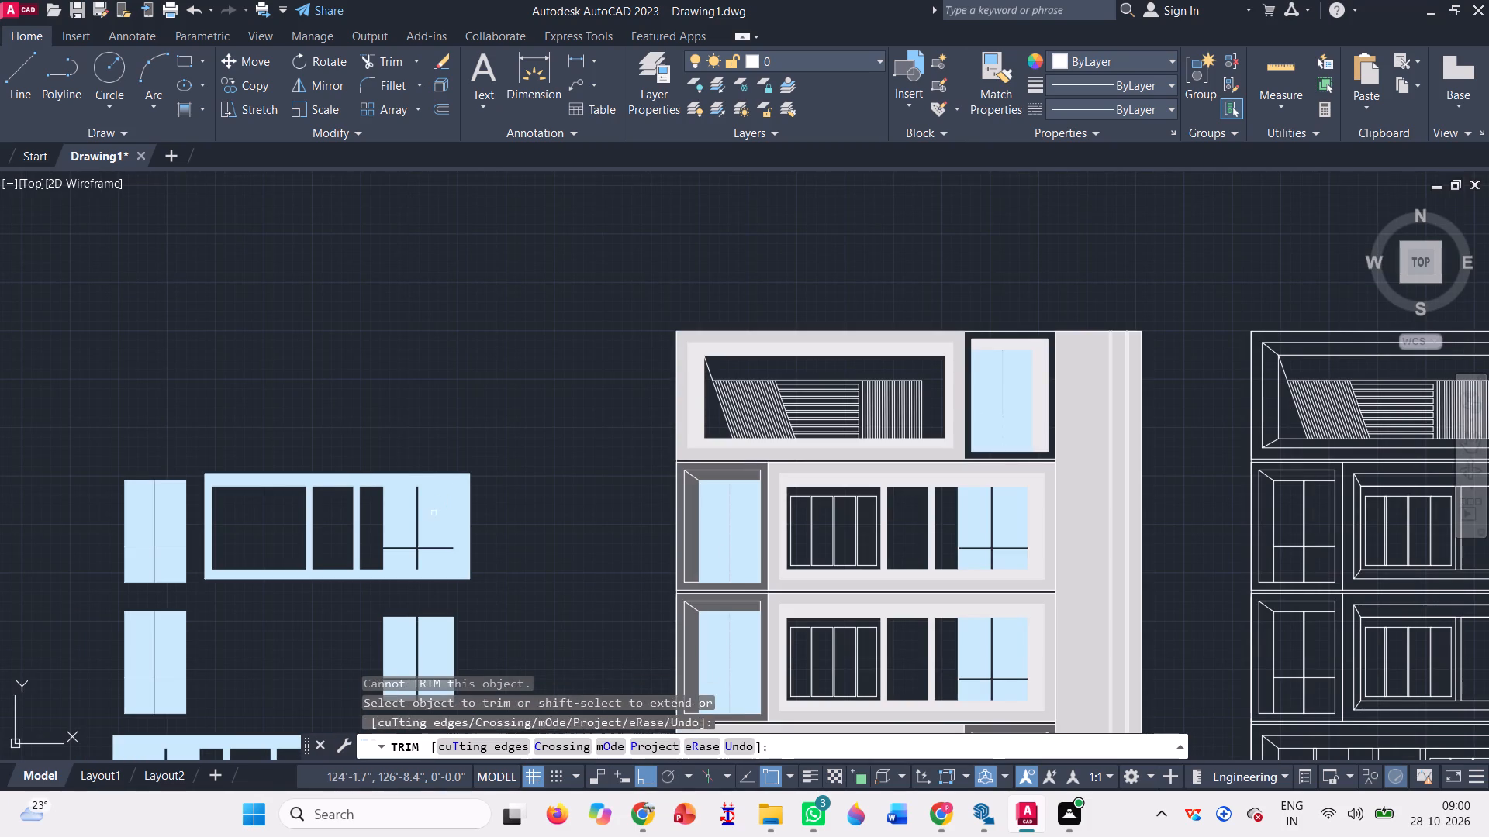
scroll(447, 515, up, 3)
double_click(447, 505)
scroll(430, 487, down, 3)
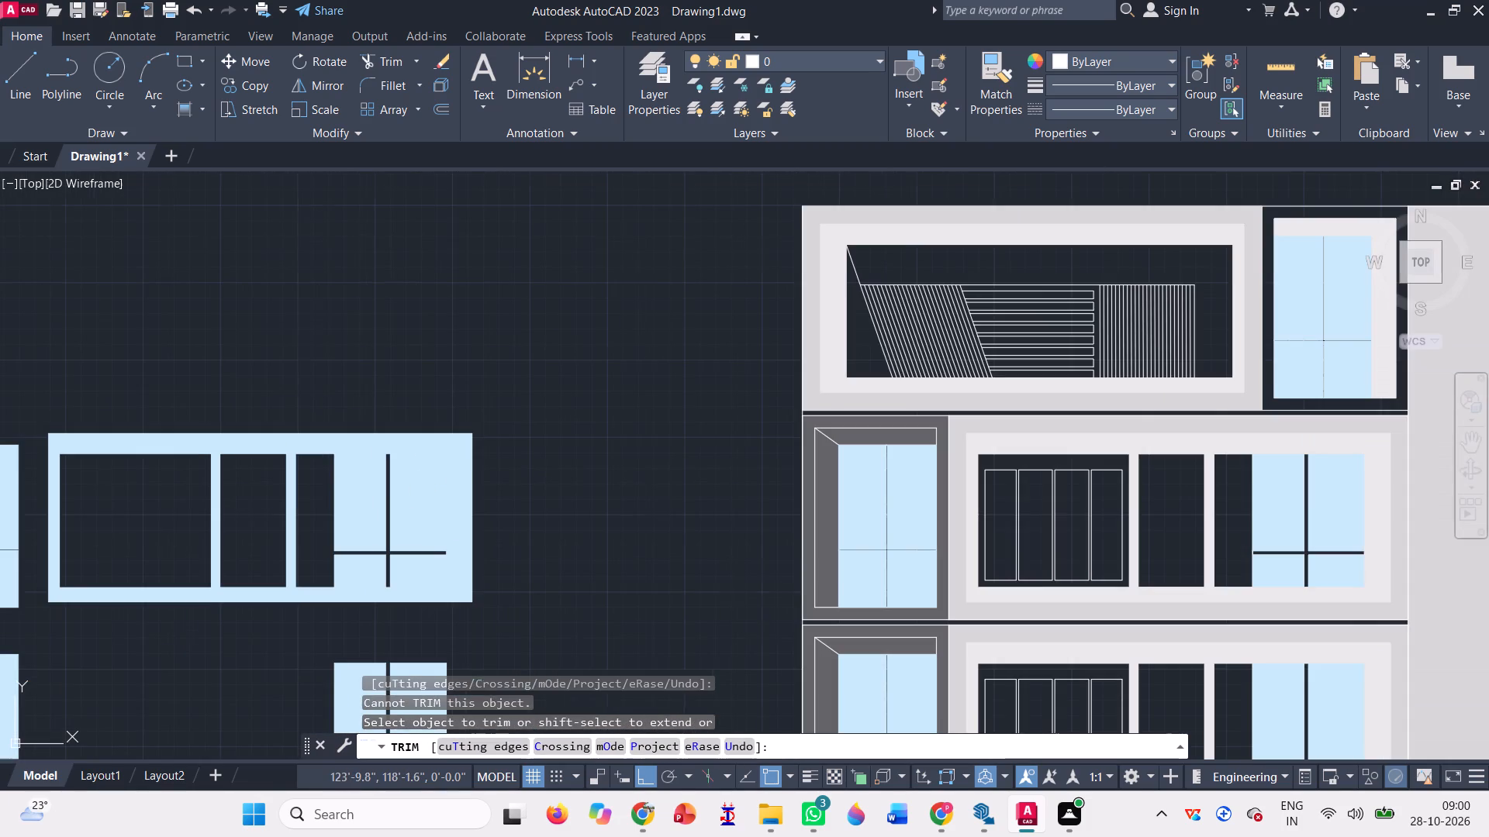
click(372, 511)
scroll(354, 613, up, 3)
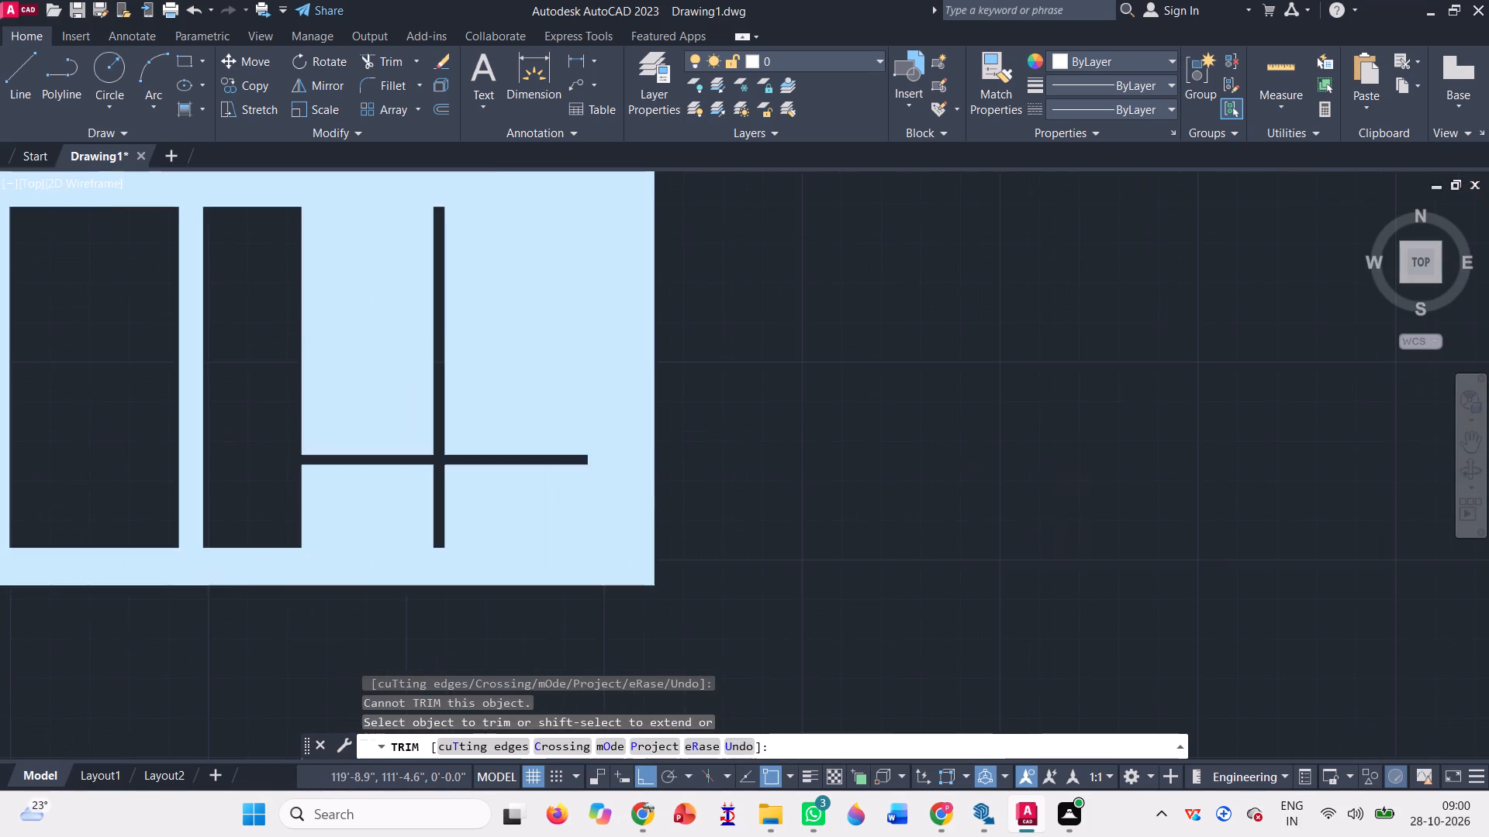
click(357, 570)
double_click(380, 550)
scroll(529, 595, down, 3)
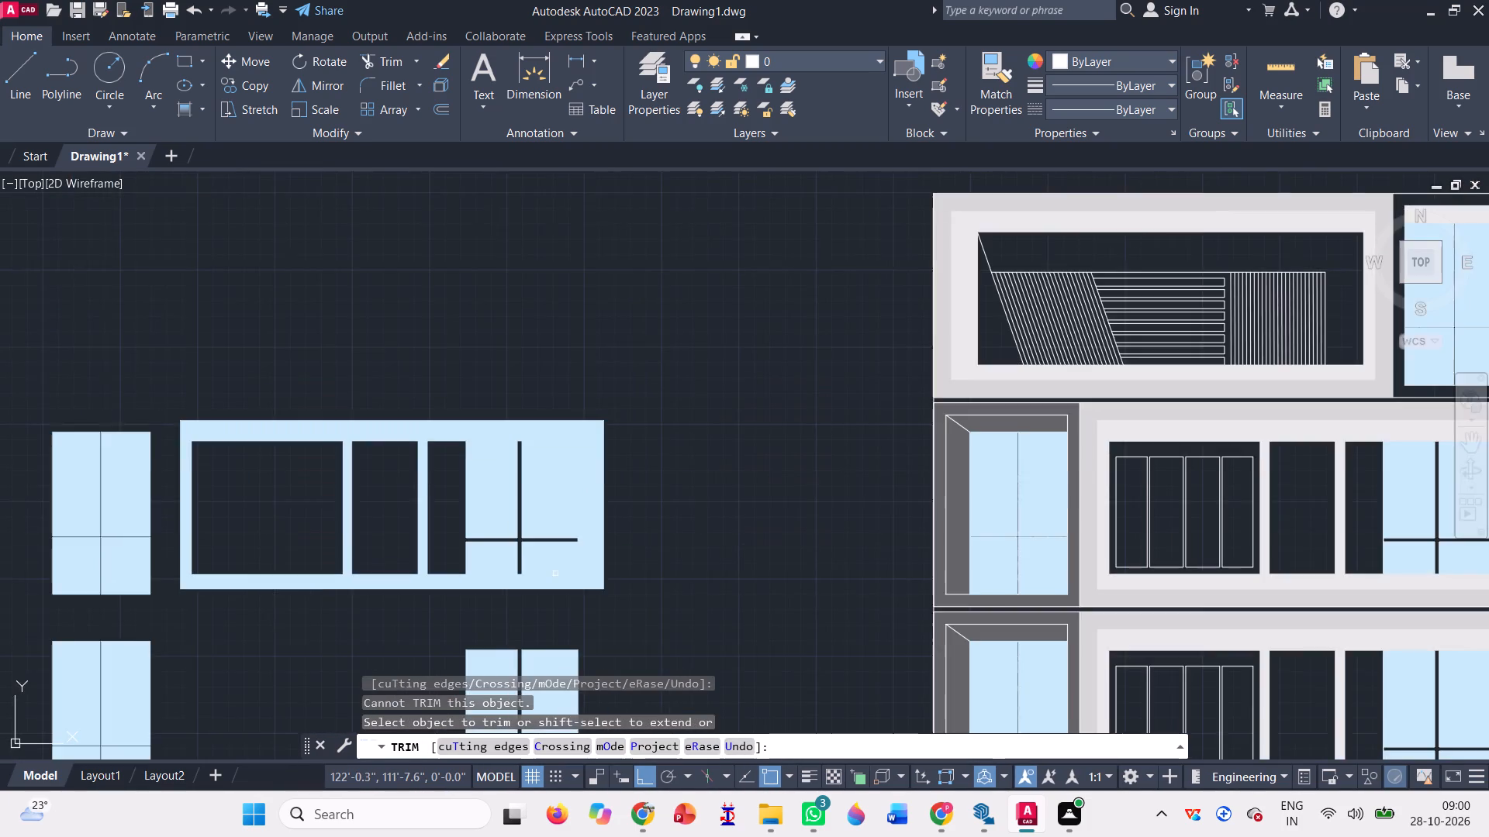
Trim away all panes of the two stray narrow window hatches stacked at the outer side of the stray glass copies.
scroll(565, 556, down, 1)
scroll(278, 515, up, 2)
click(278, 515)
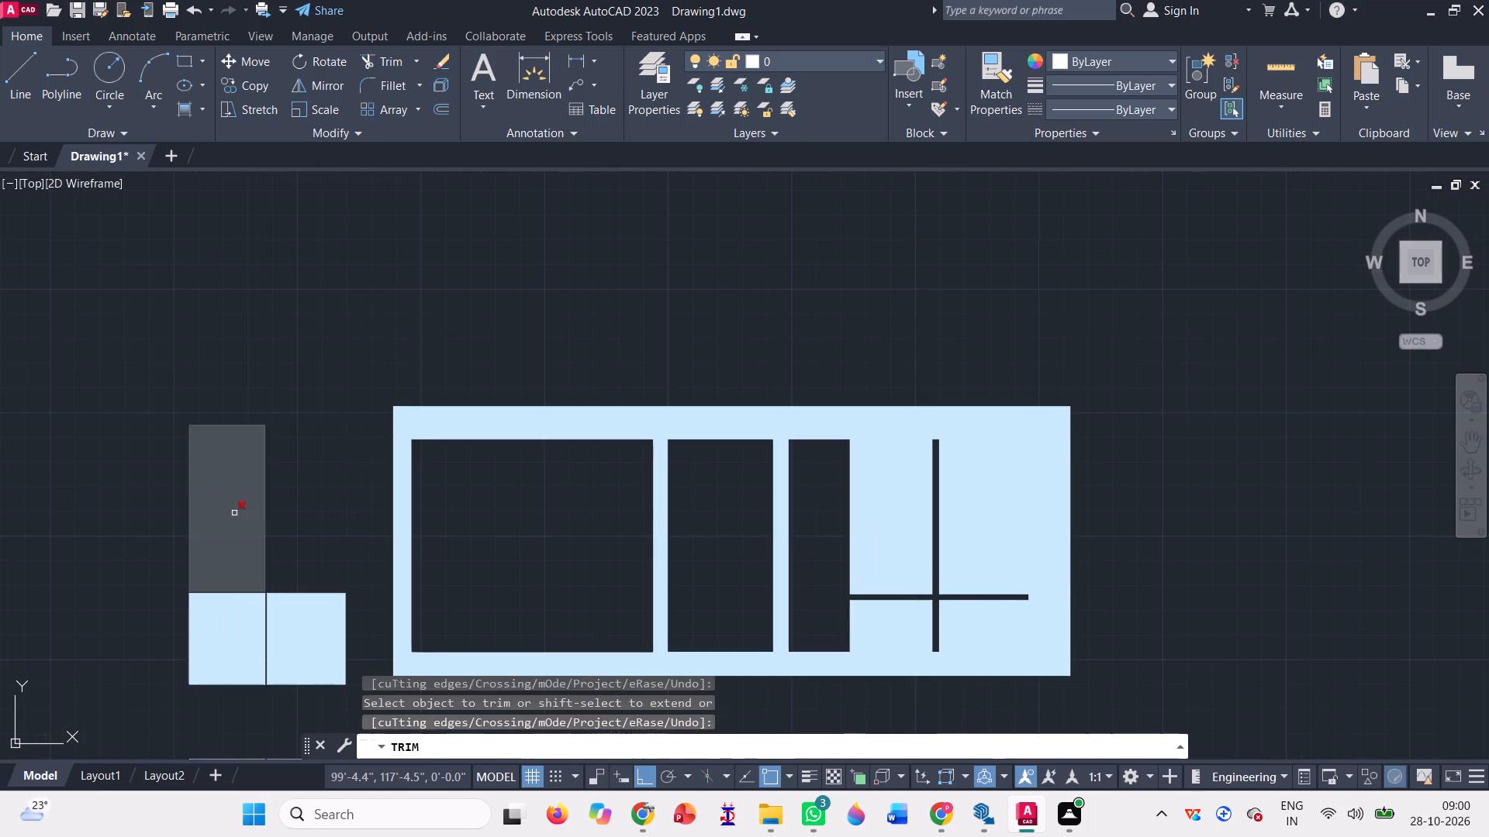
click(234, 511)
click(250, 651)
click(301, 637)
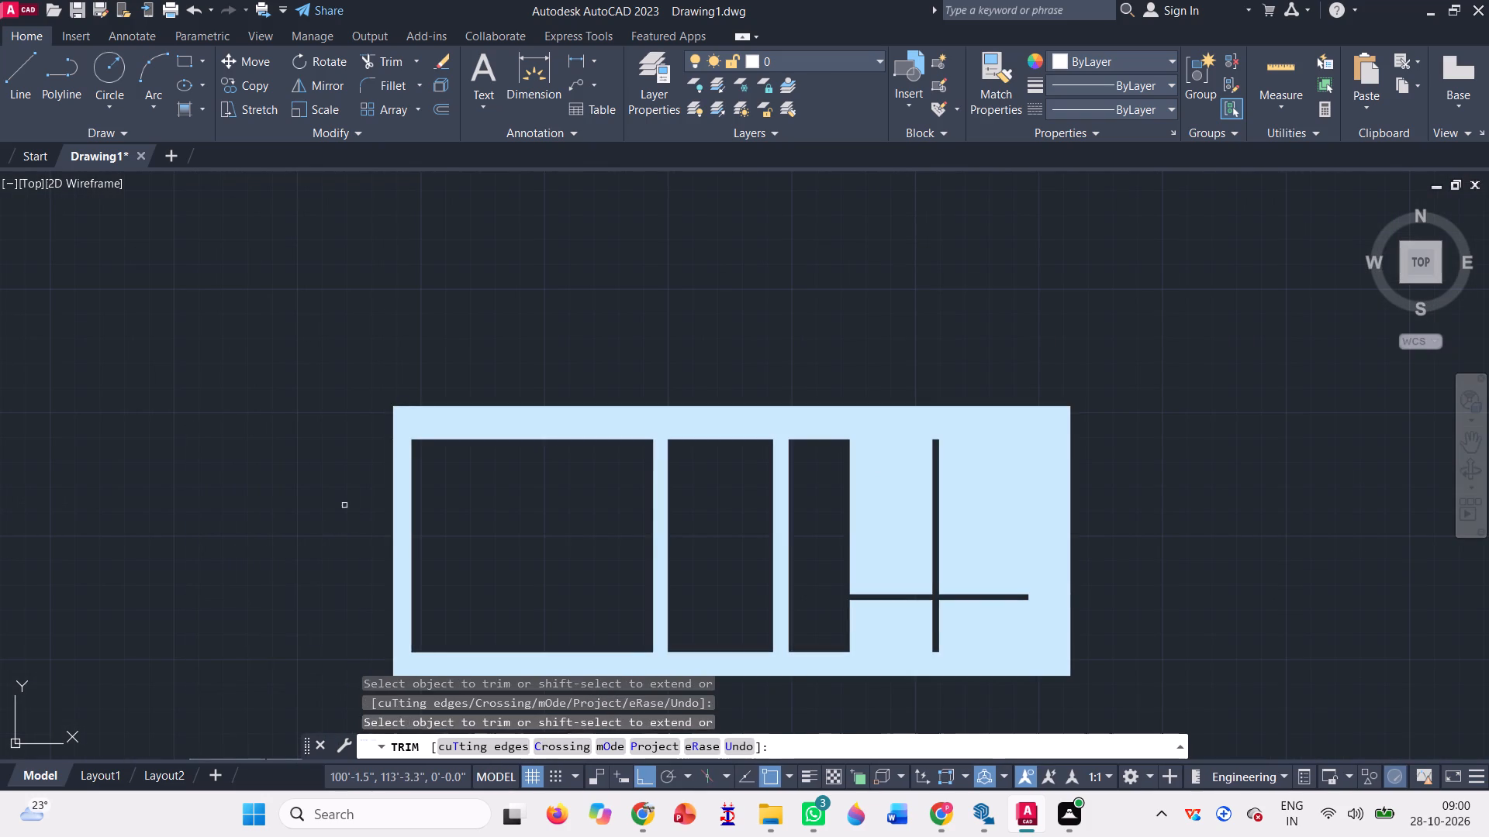
scroll(352, 491, down, 3)
click(342, 608)
click(356, 562)
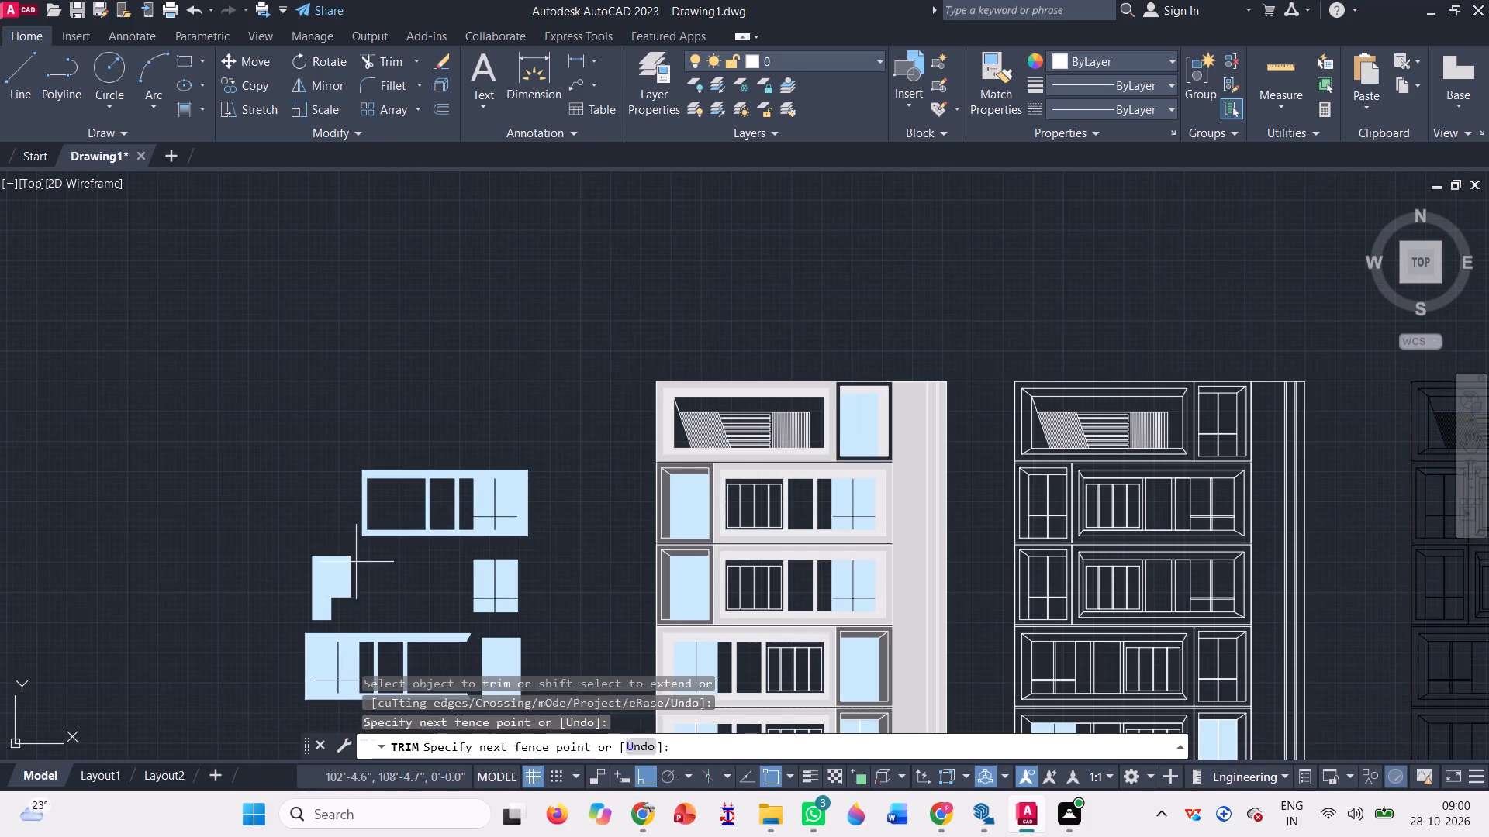
click(328, 579)
click(340, 594)
click(313, 579)
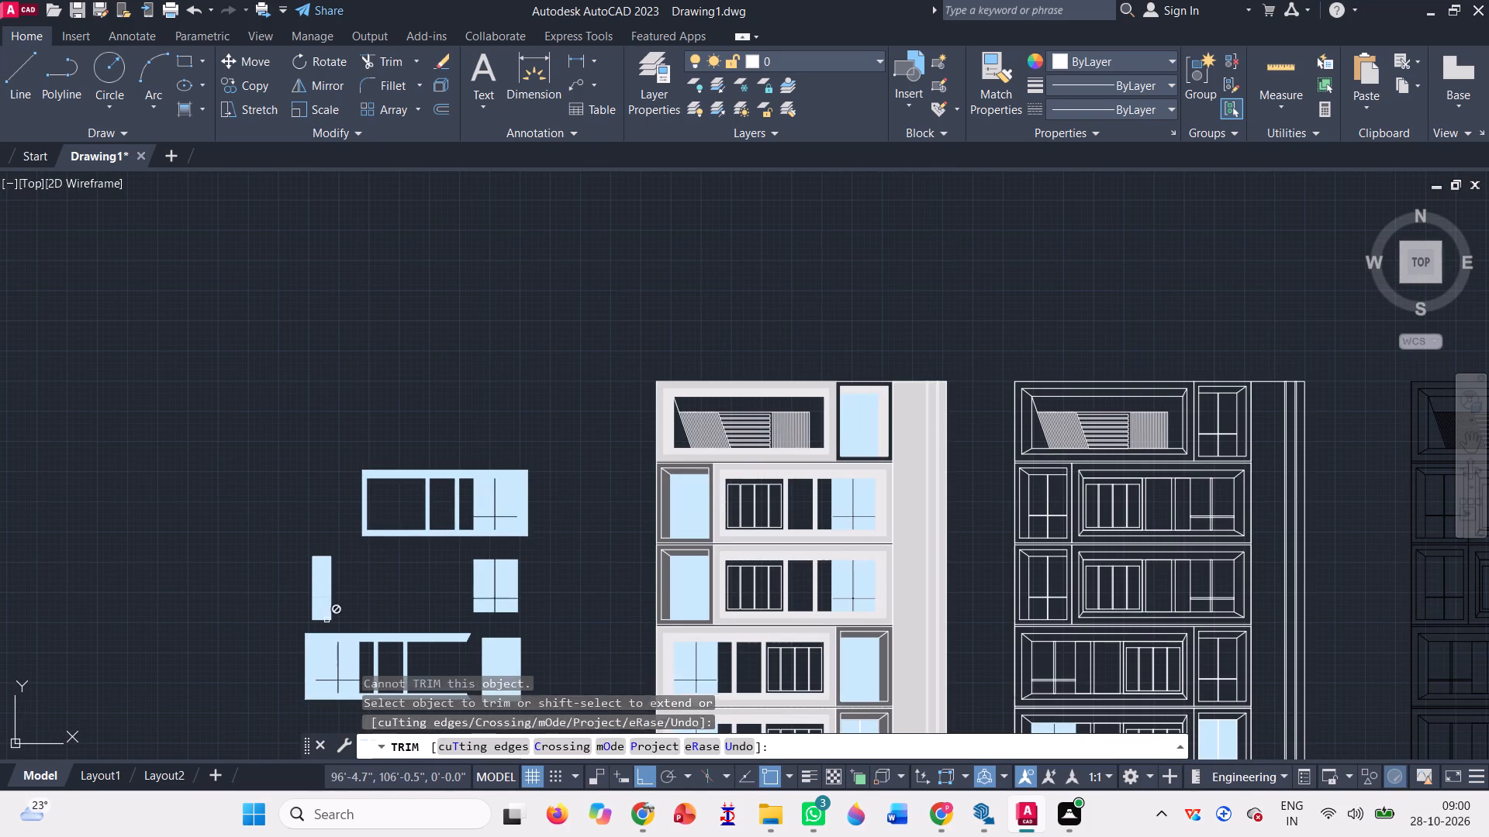
click(317, 591)
click(326, 615)
Trim away the four panes of the small stray window hatch directly below the stray upper wide-bay hatch.
scroll(473, 596, up, 2)
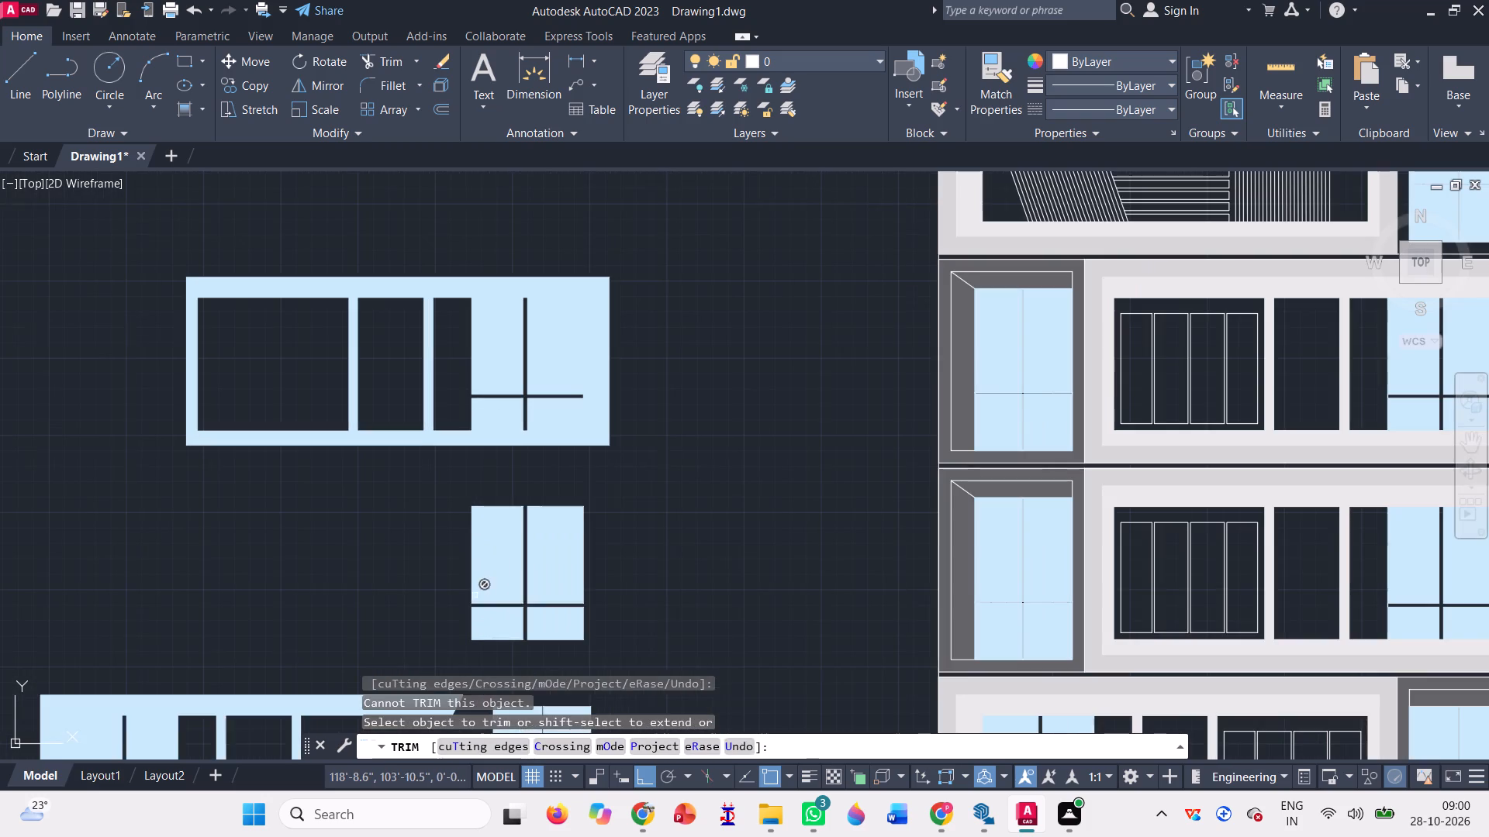
click(500, 575)
click(551, 544)
click(545, 624)
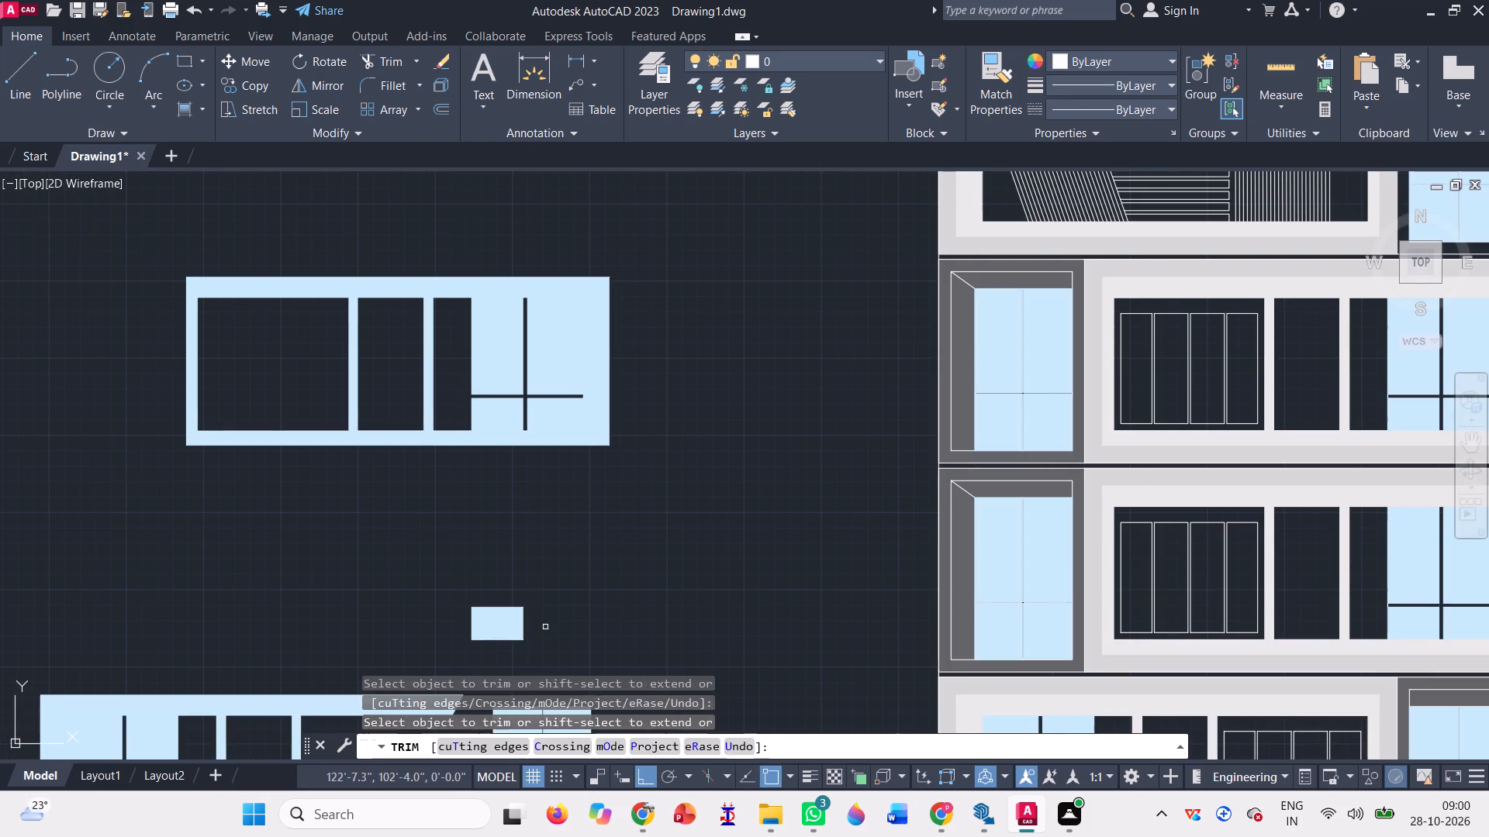
click(502, 618)
Trim away the lowest row of stray light blue hatches, both the narrow window and the wide bay.
scroll(392, 462, down, 2)
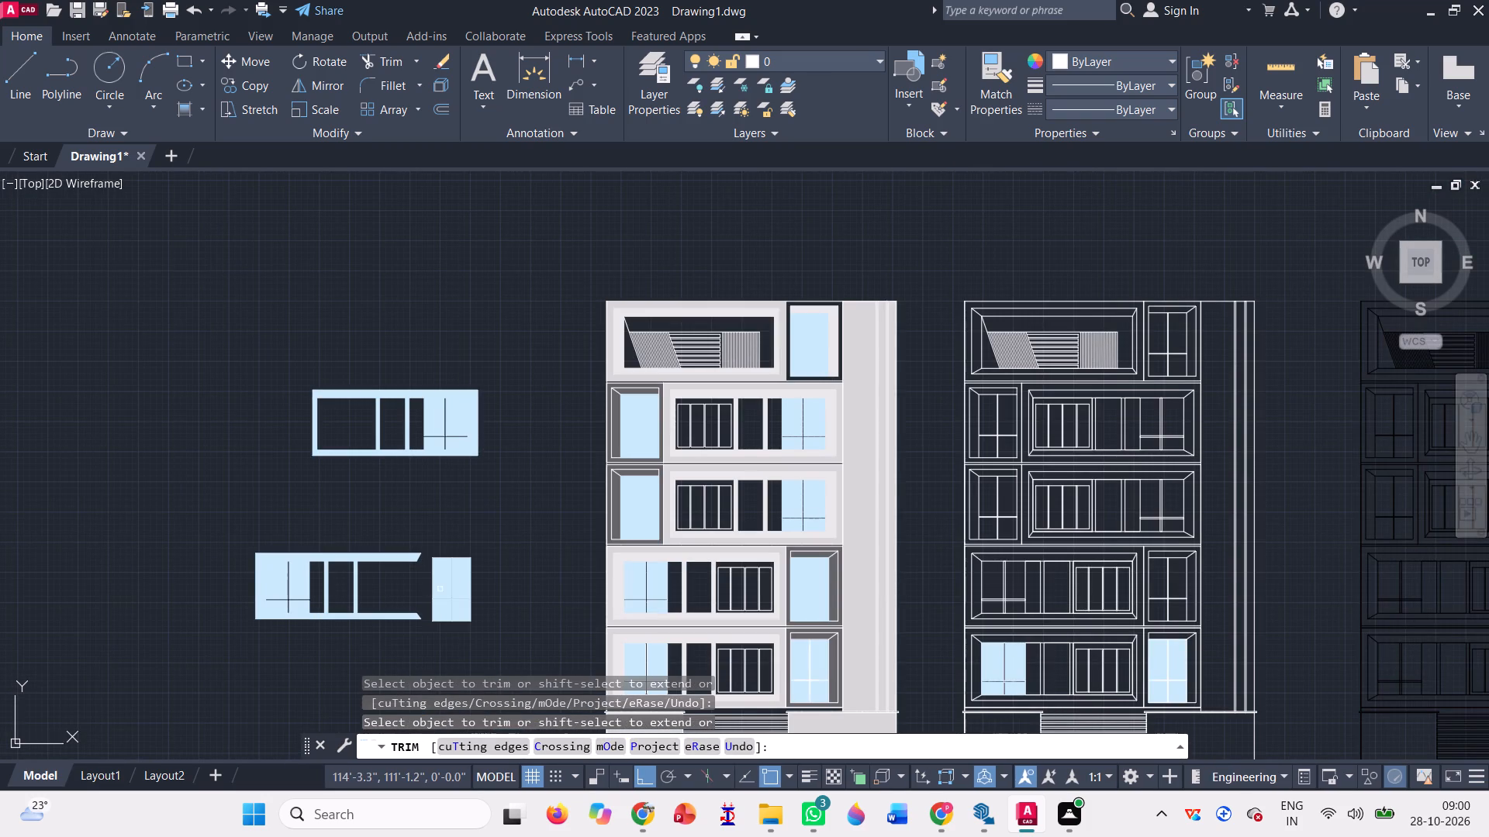
click(449, 589)
click(462, 580)
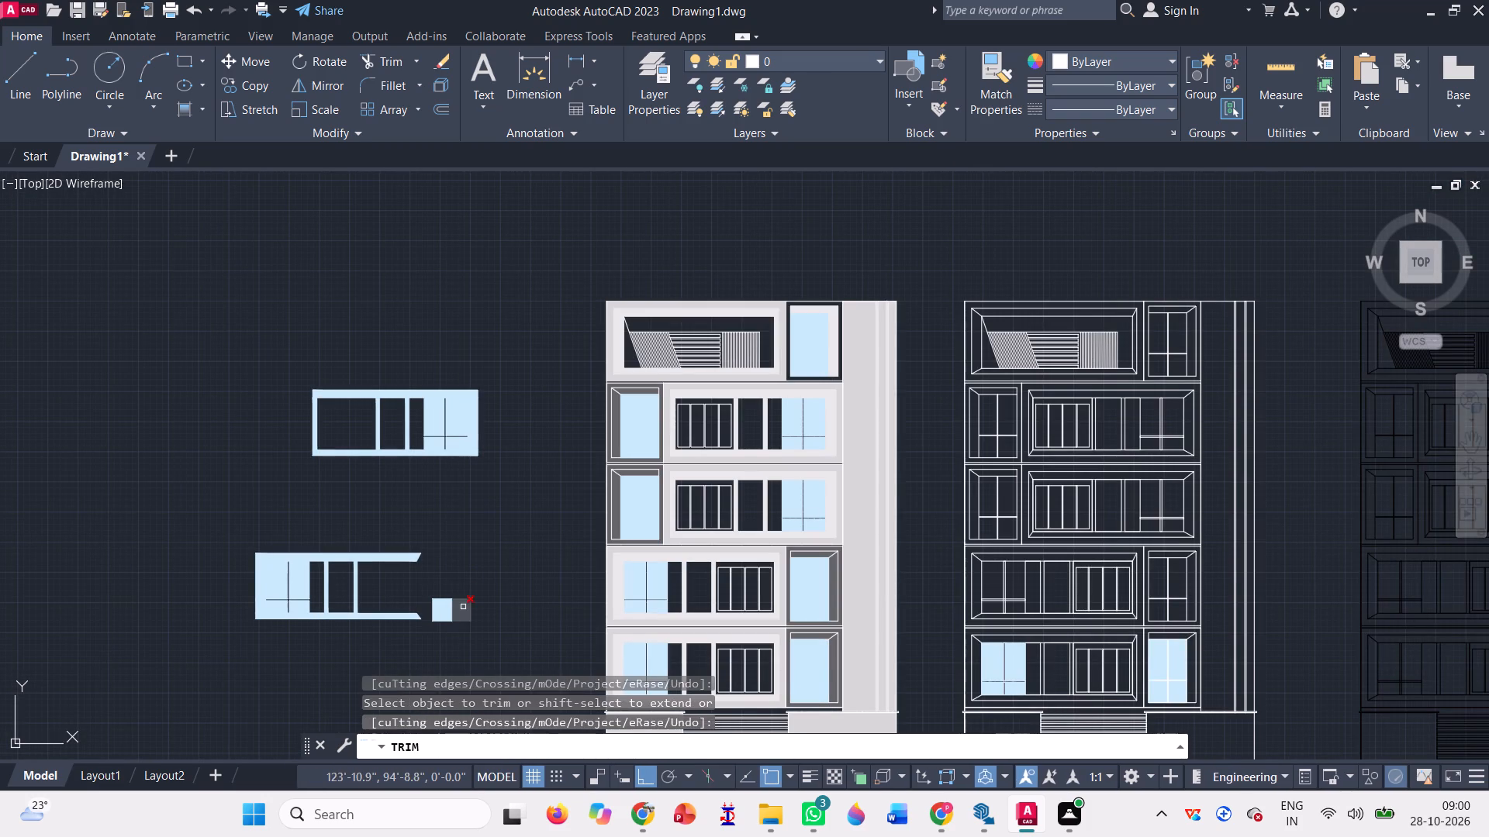
click(465, 612)
click(446, 601)
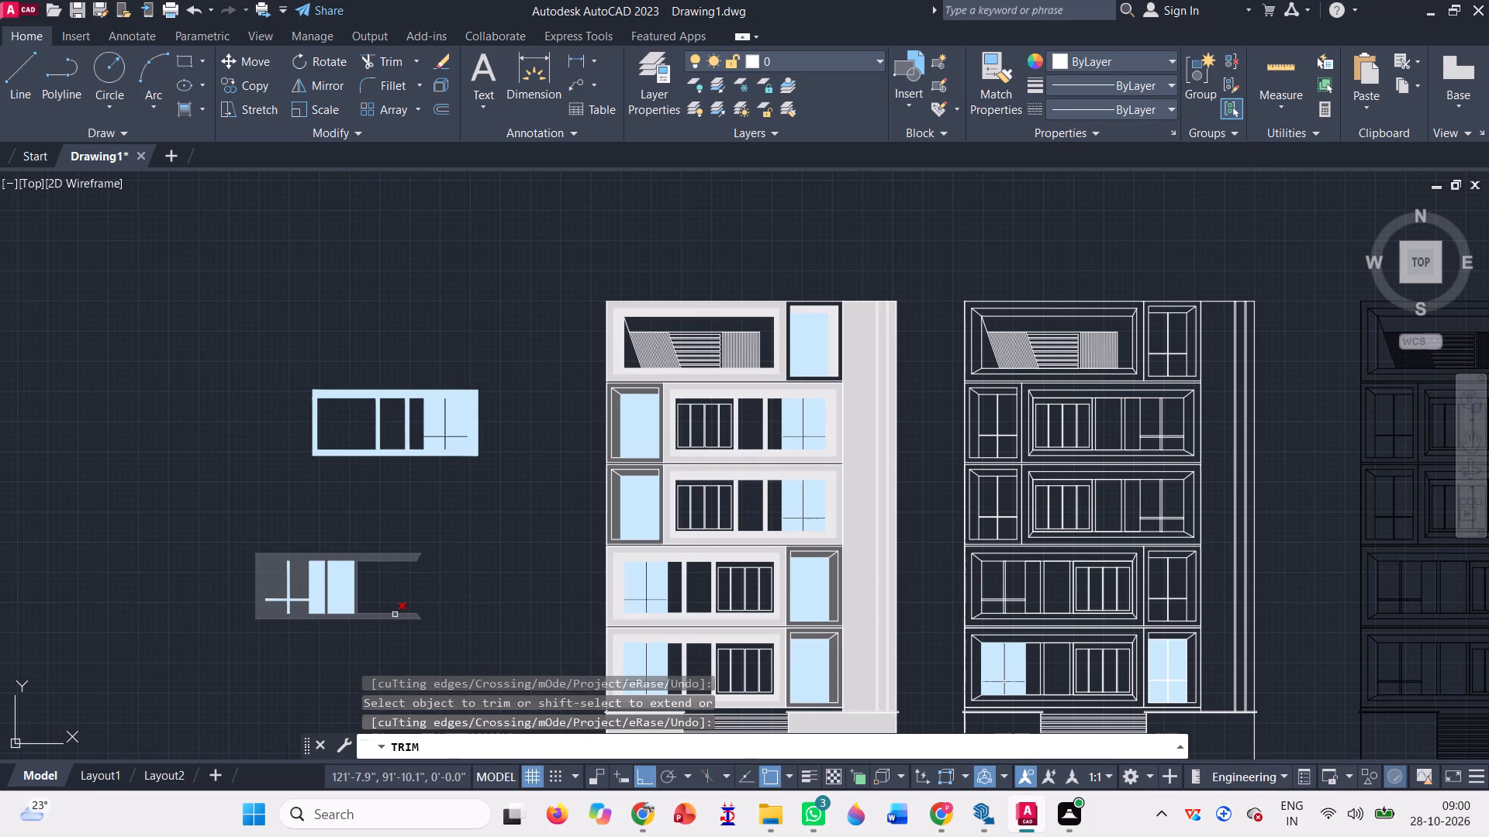
click(395, 615)
click(326, 594)
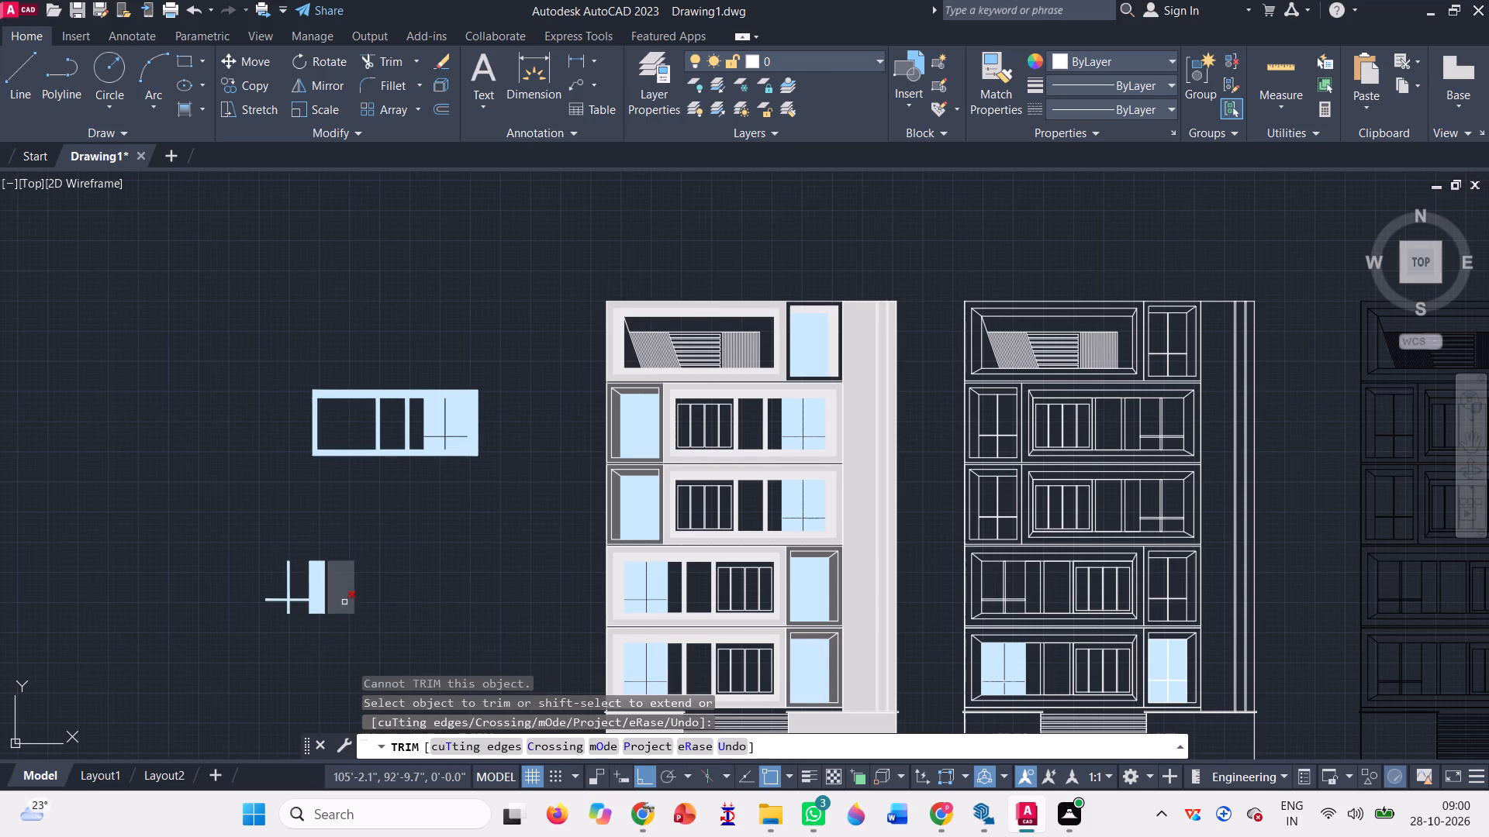
click(344, 602)
click(316, 598)
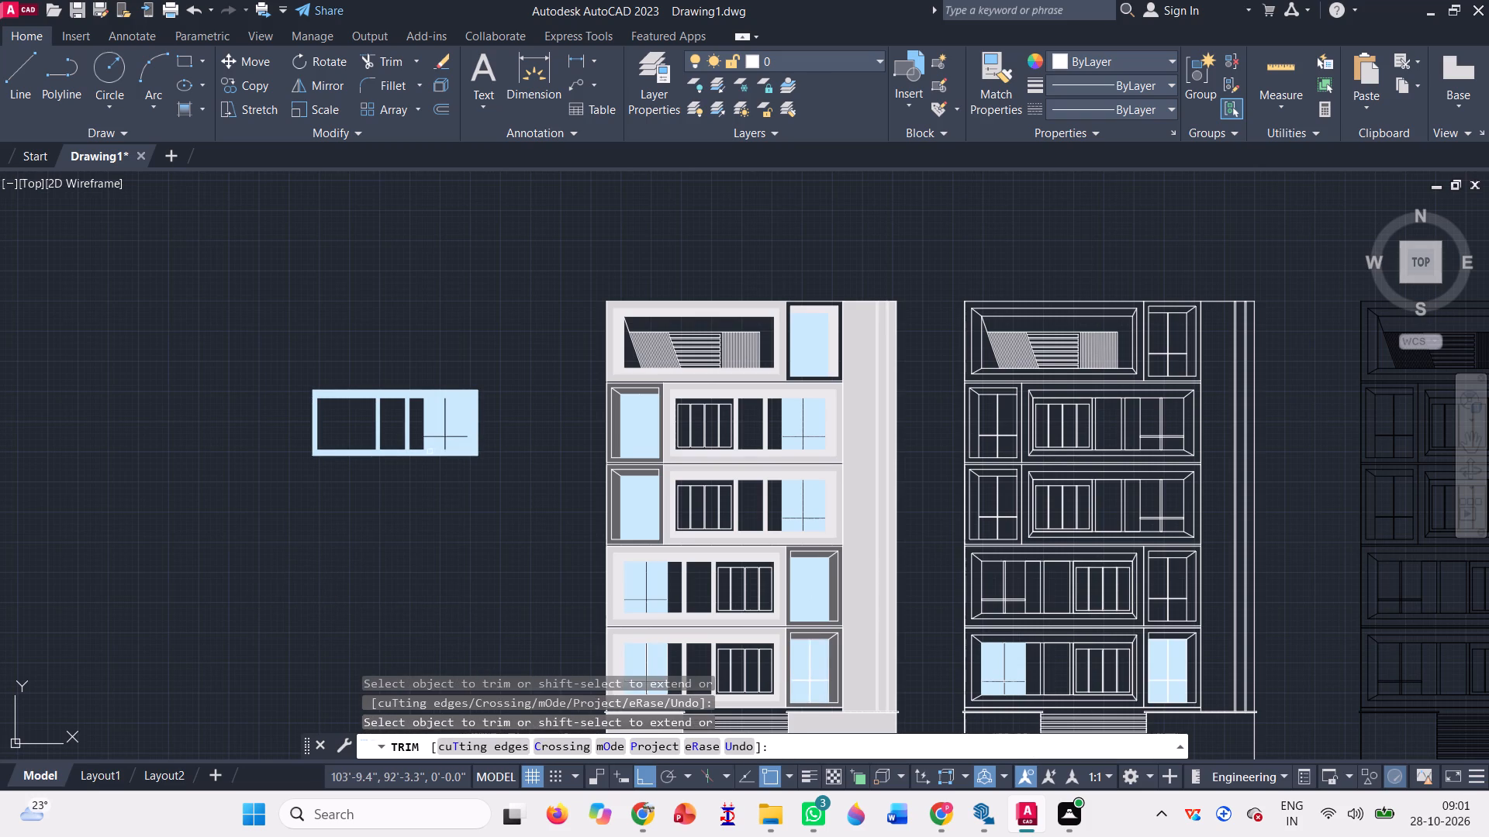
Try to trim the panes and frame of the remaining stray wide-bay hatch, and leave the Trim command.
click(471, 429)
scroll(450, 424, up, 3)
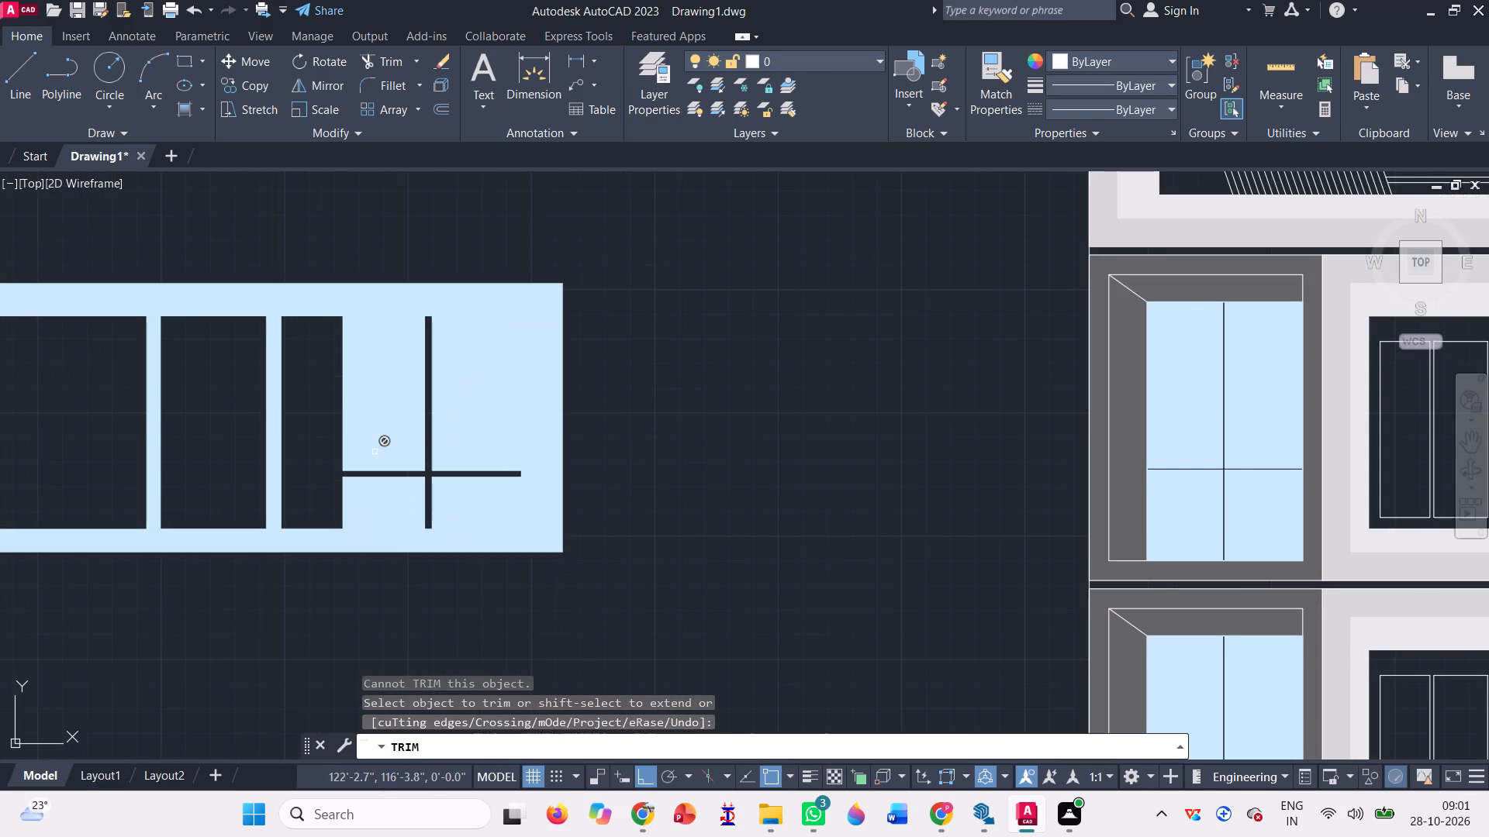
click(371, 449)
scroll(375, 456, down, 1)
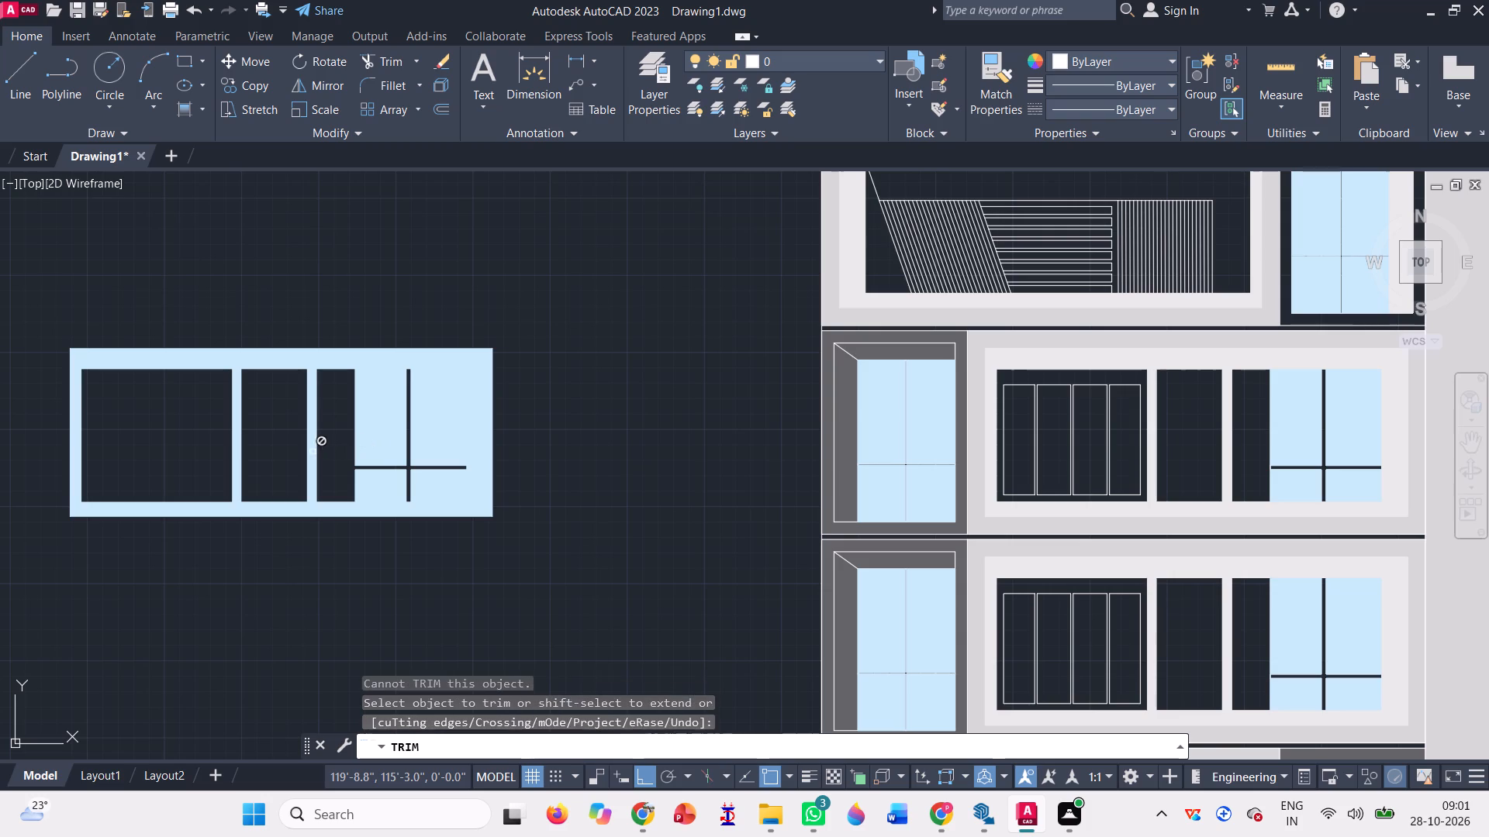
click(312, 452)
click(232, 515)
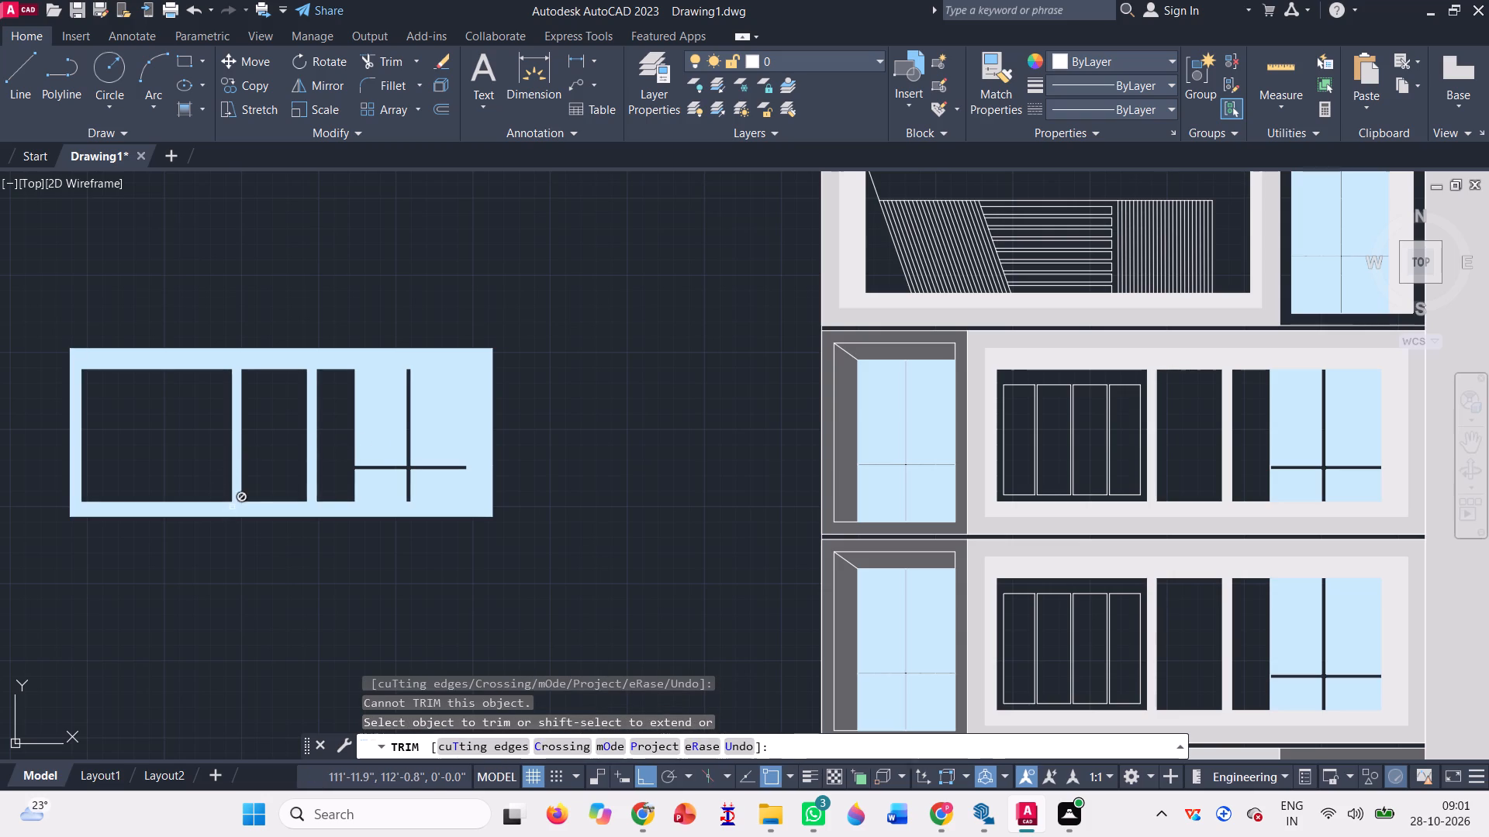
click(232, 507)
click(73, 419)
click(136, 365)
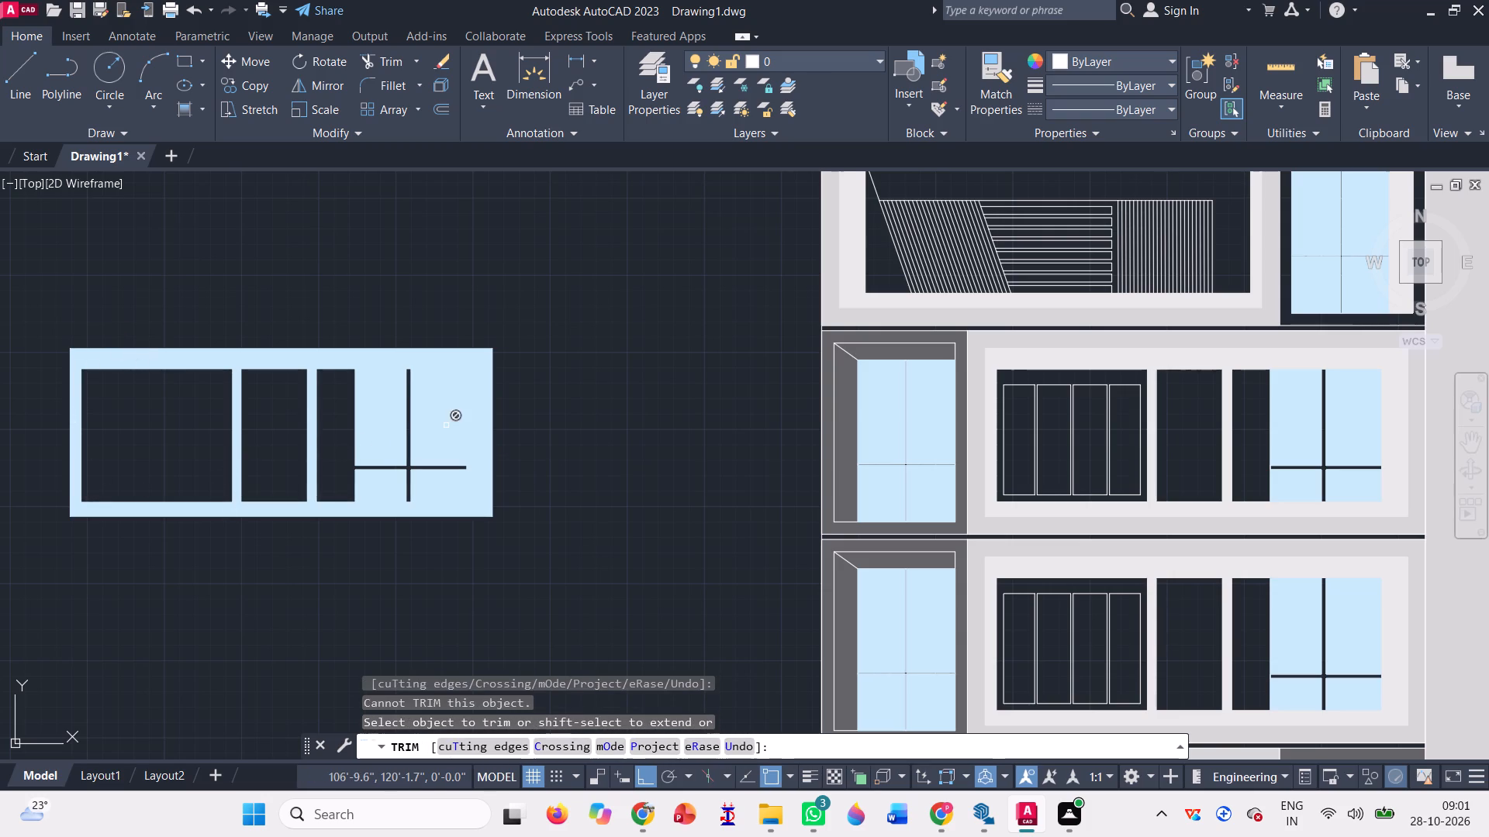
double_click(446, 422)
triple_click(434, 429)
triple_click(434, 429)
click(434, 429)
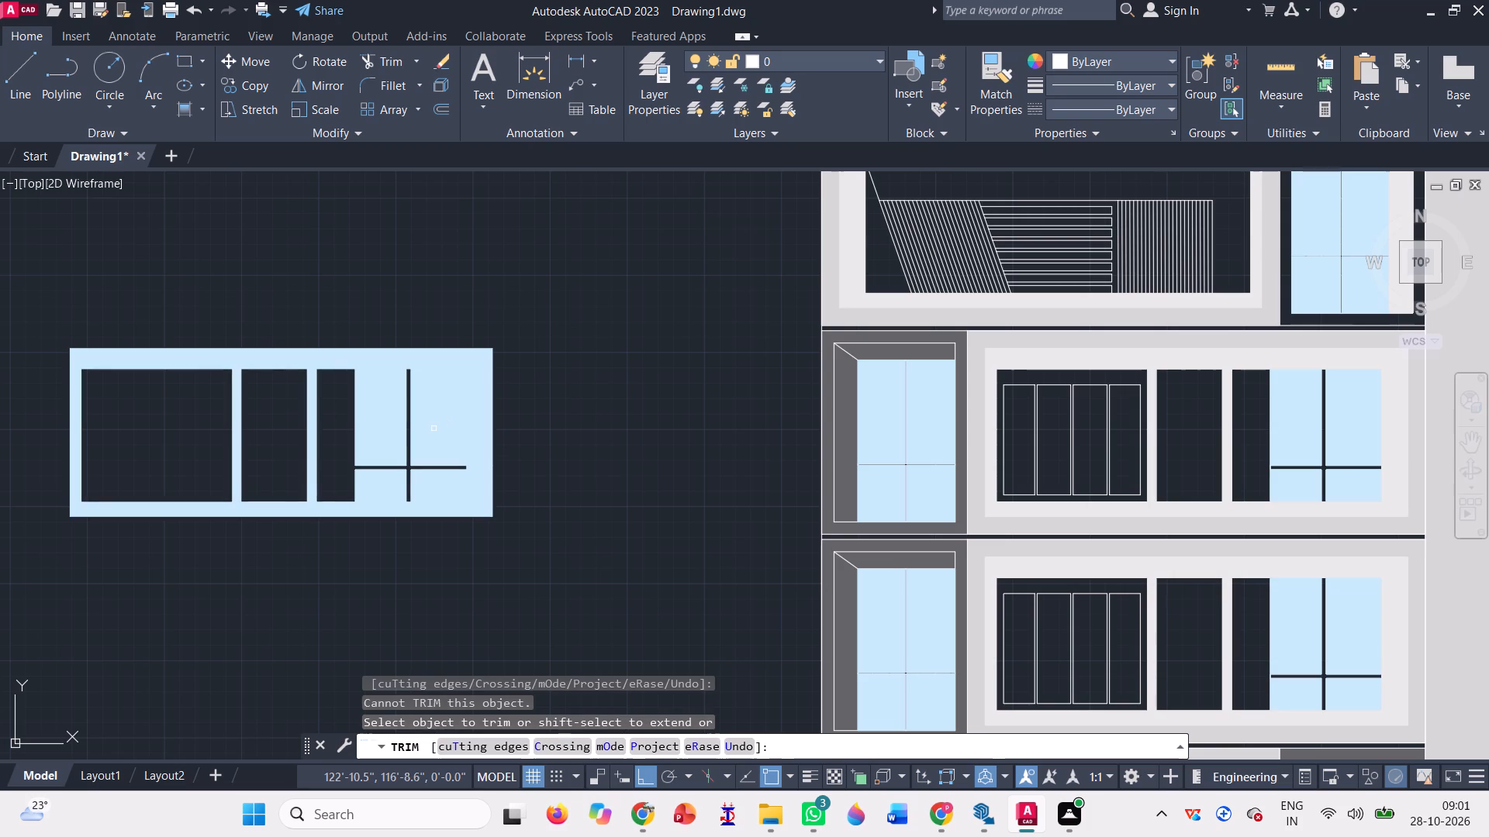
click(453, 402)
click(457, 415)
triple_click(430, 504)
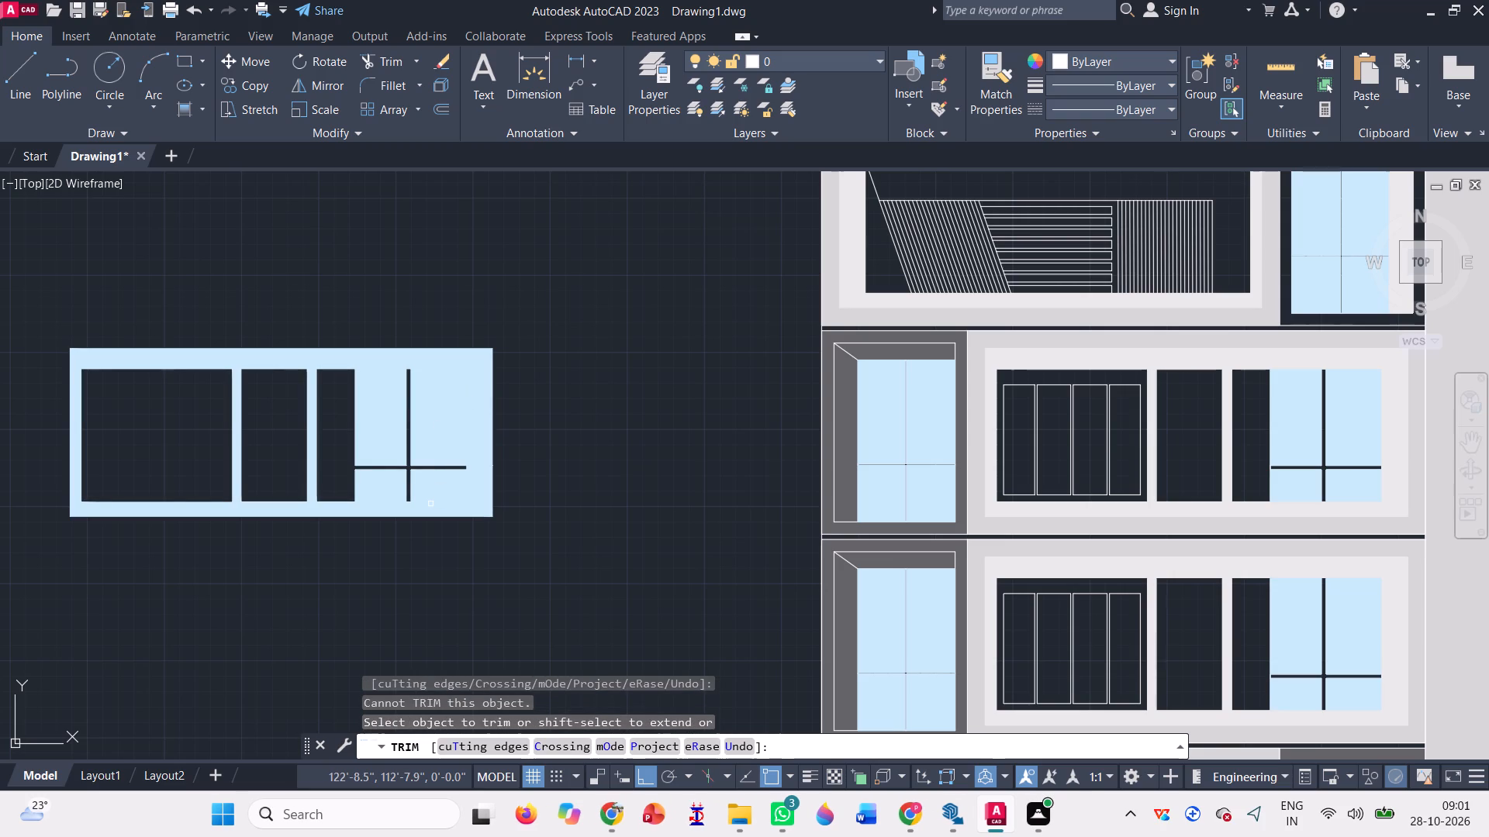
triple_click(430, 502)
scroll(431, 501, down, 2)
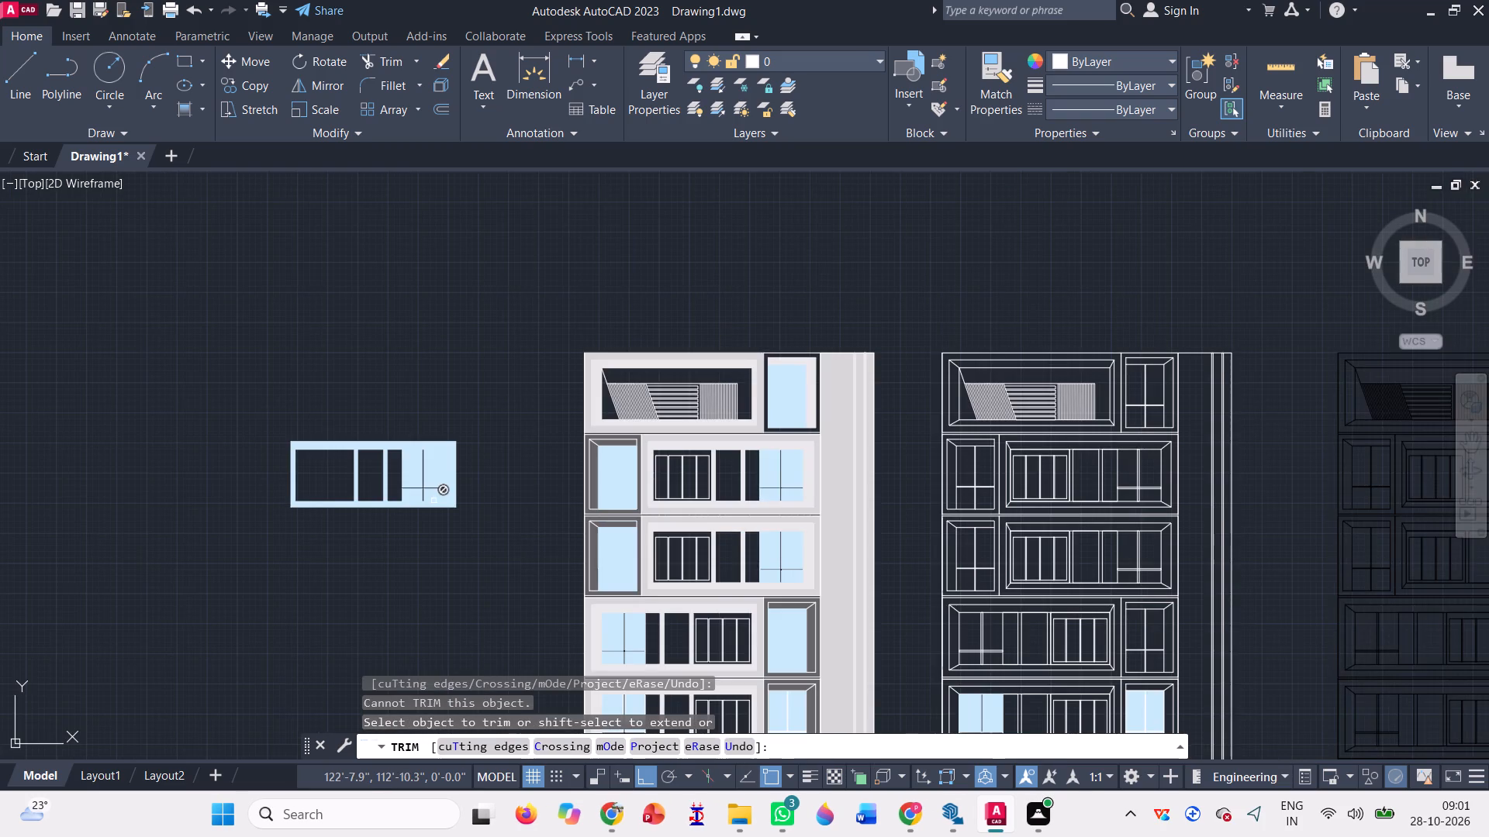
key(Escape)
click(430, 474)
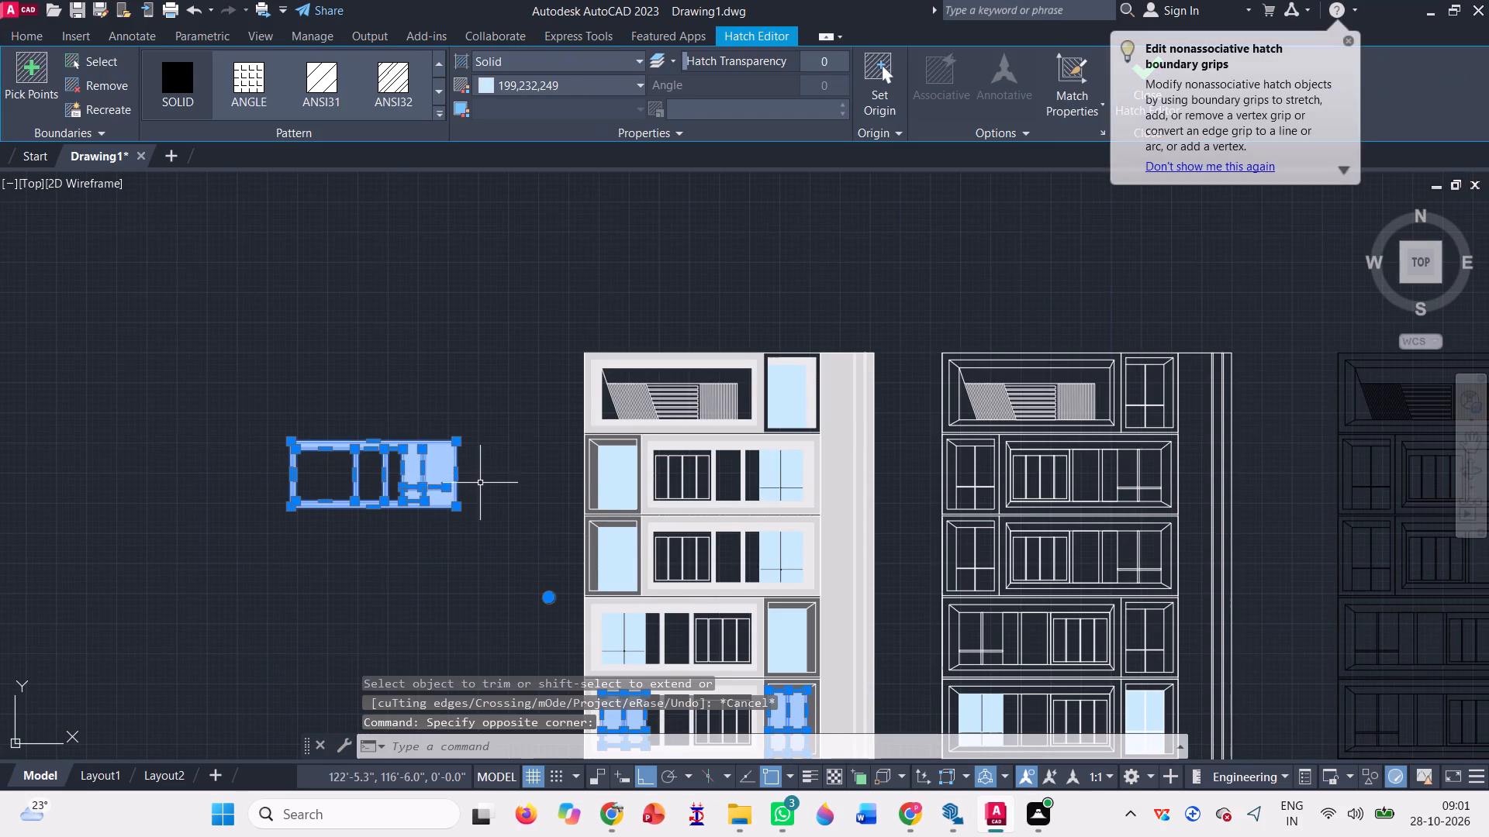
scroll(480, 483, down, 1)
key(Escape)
Trim away the lower inner pane of the remaining stray wide-bay hatch.
scroll(447, 503, up, 2)
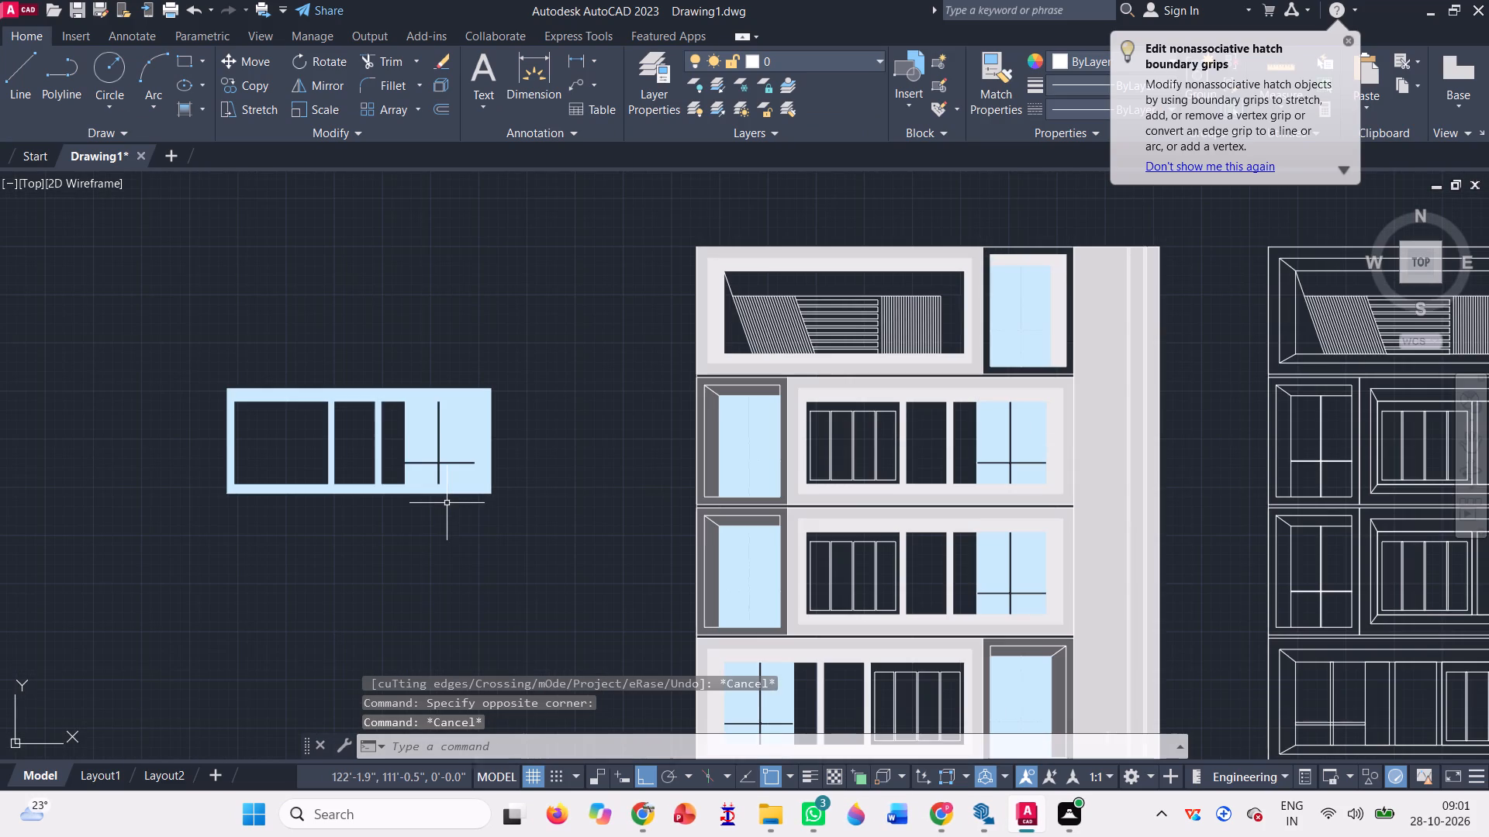
click(380, 72)
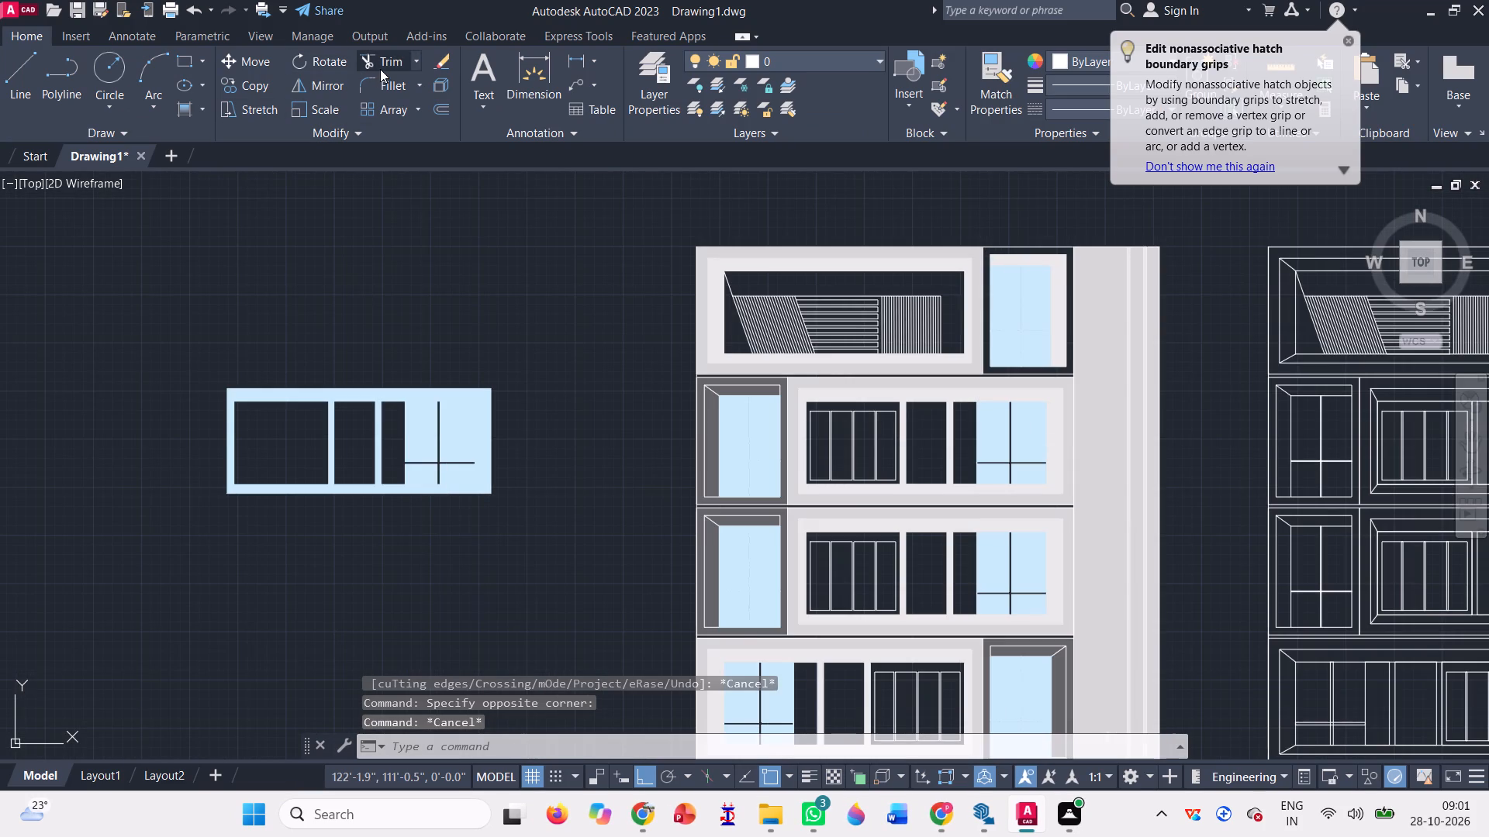
click(380, 69)
click(460, 420)
double_click(460, 420)
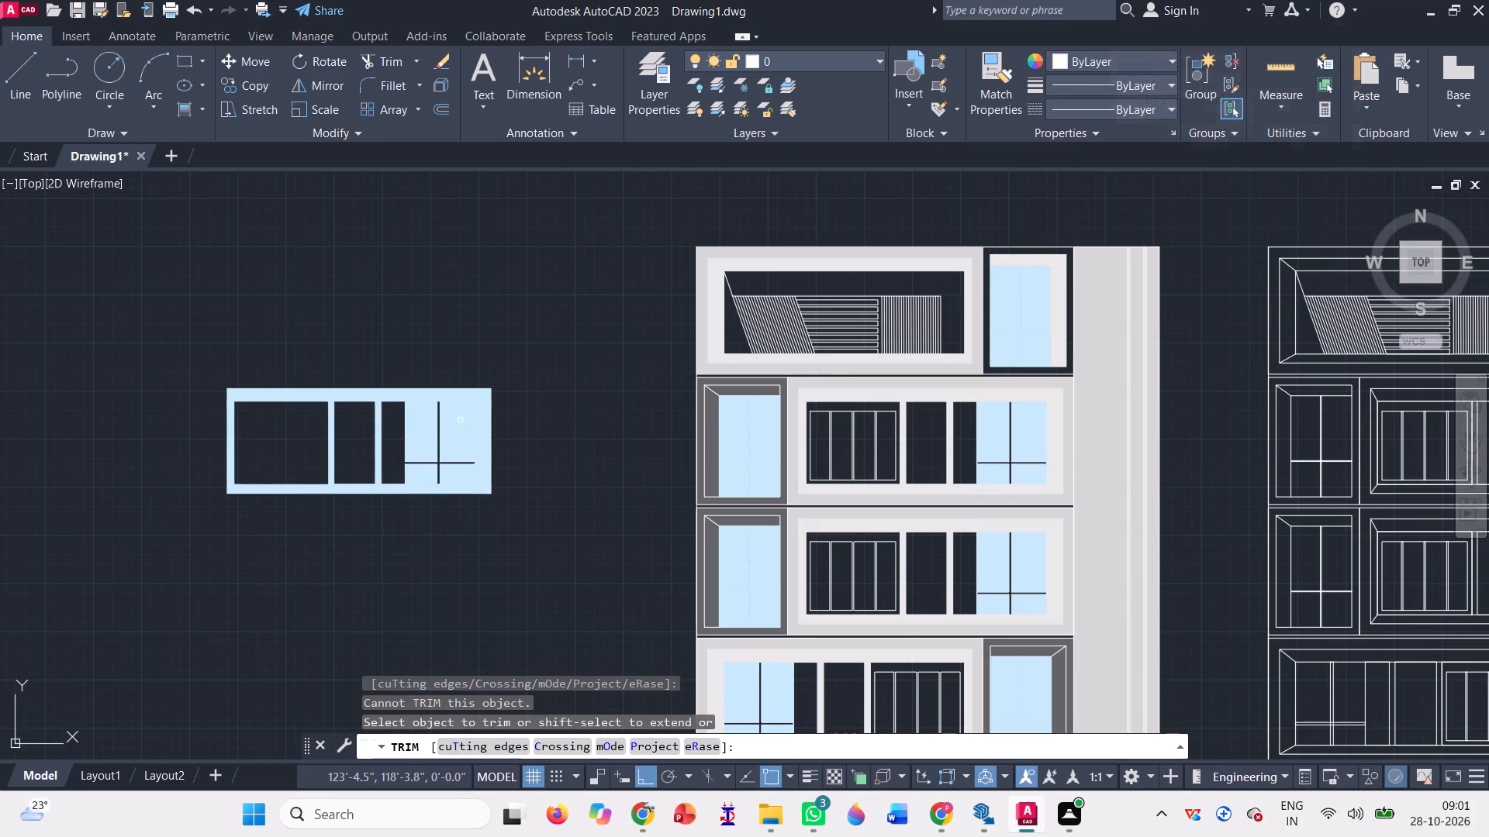
triple_click(415, 453)
scroll(439, 485, up, 3)
click(391, 453)
click(501, 454)
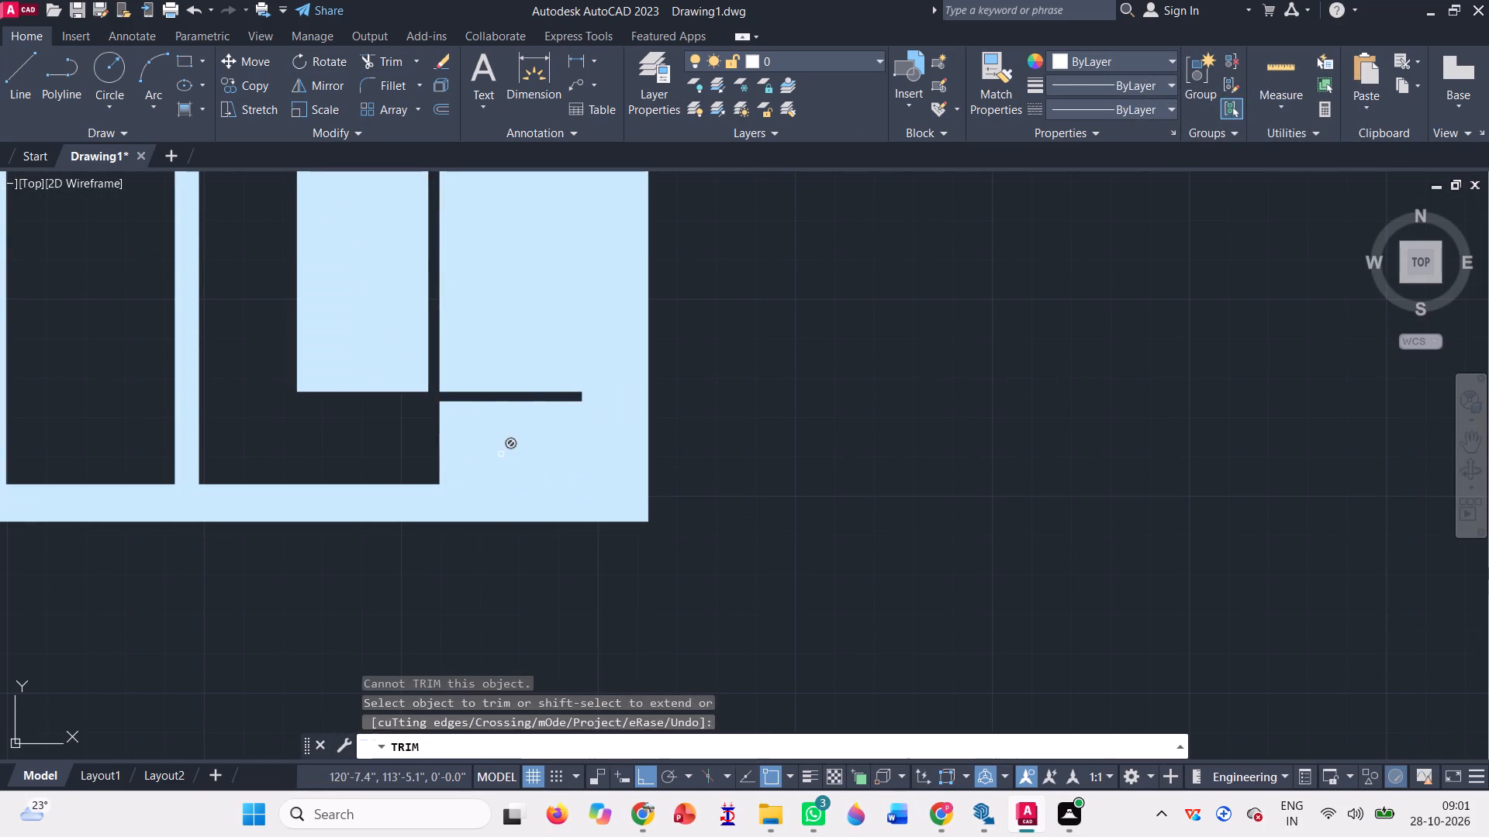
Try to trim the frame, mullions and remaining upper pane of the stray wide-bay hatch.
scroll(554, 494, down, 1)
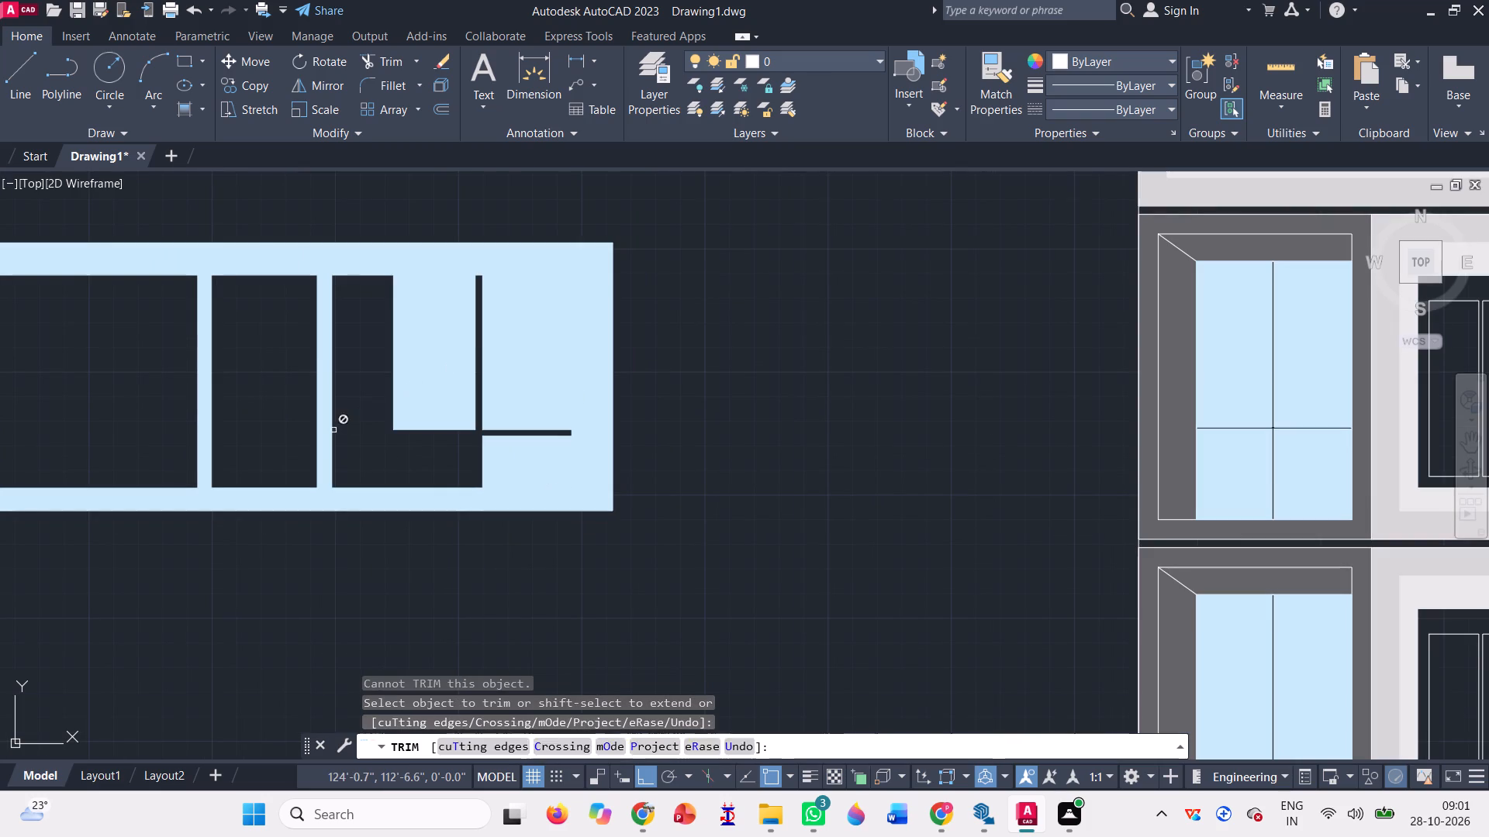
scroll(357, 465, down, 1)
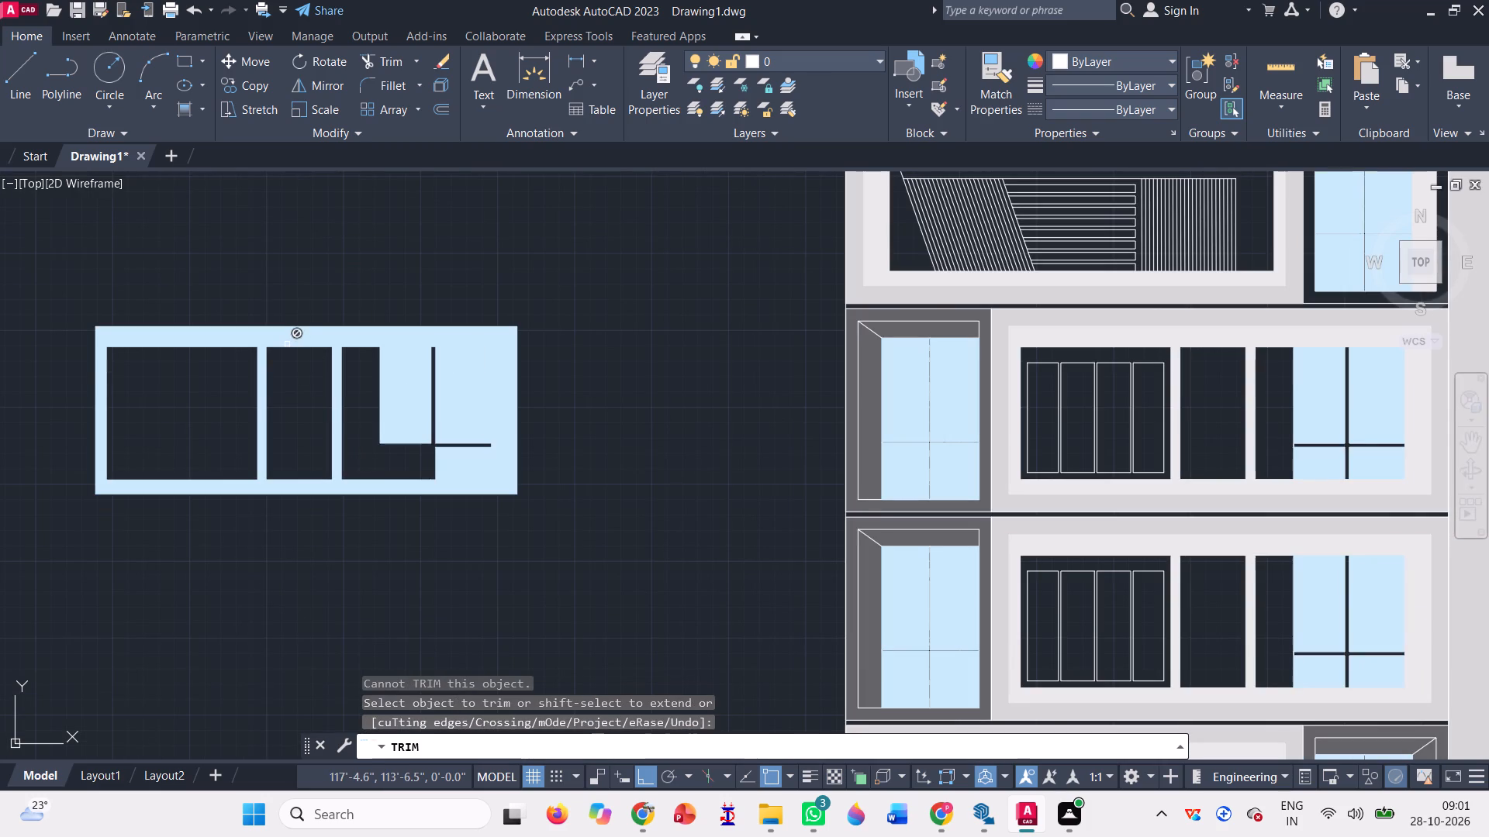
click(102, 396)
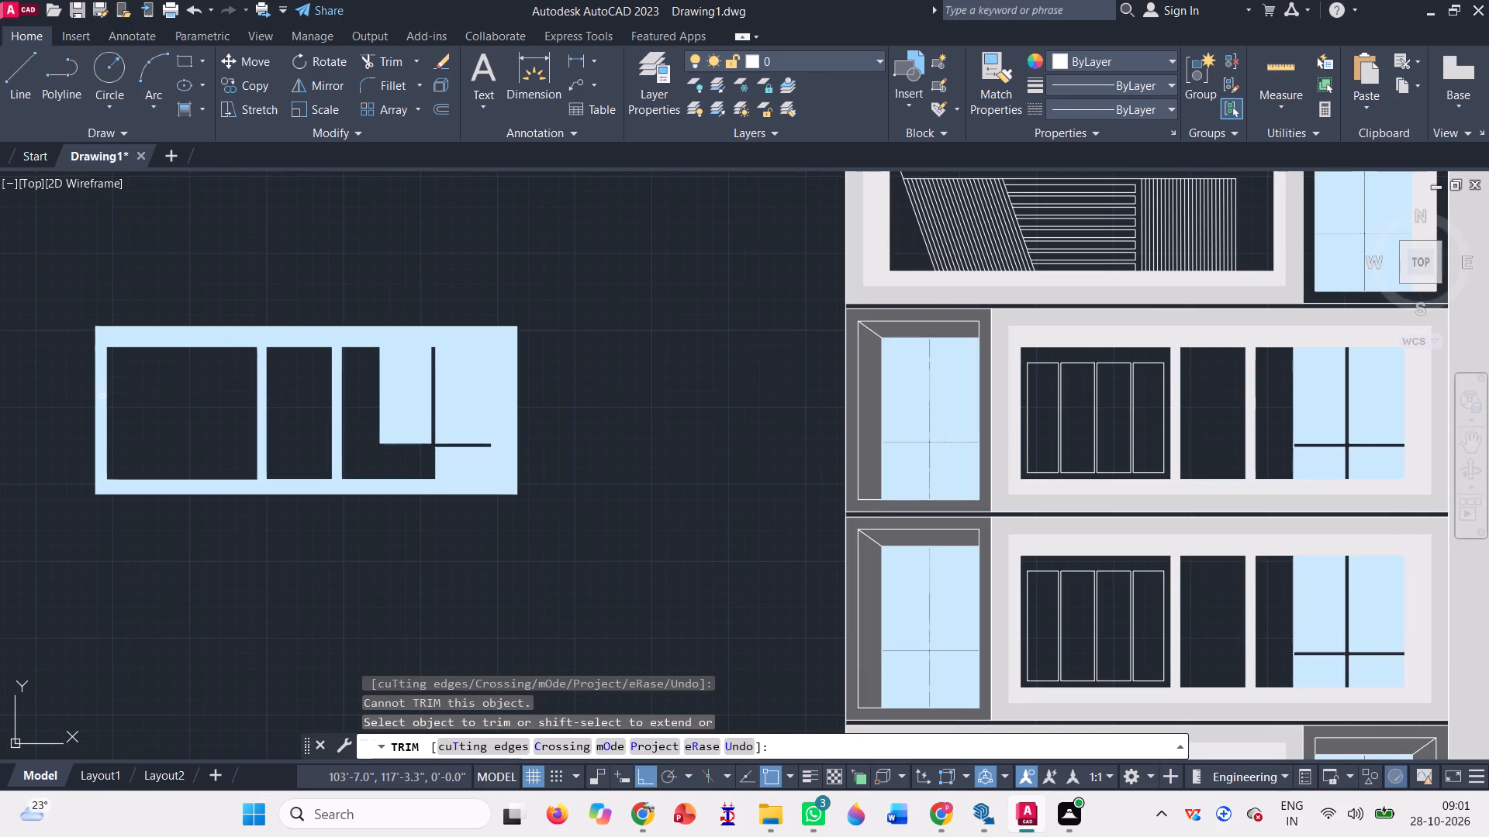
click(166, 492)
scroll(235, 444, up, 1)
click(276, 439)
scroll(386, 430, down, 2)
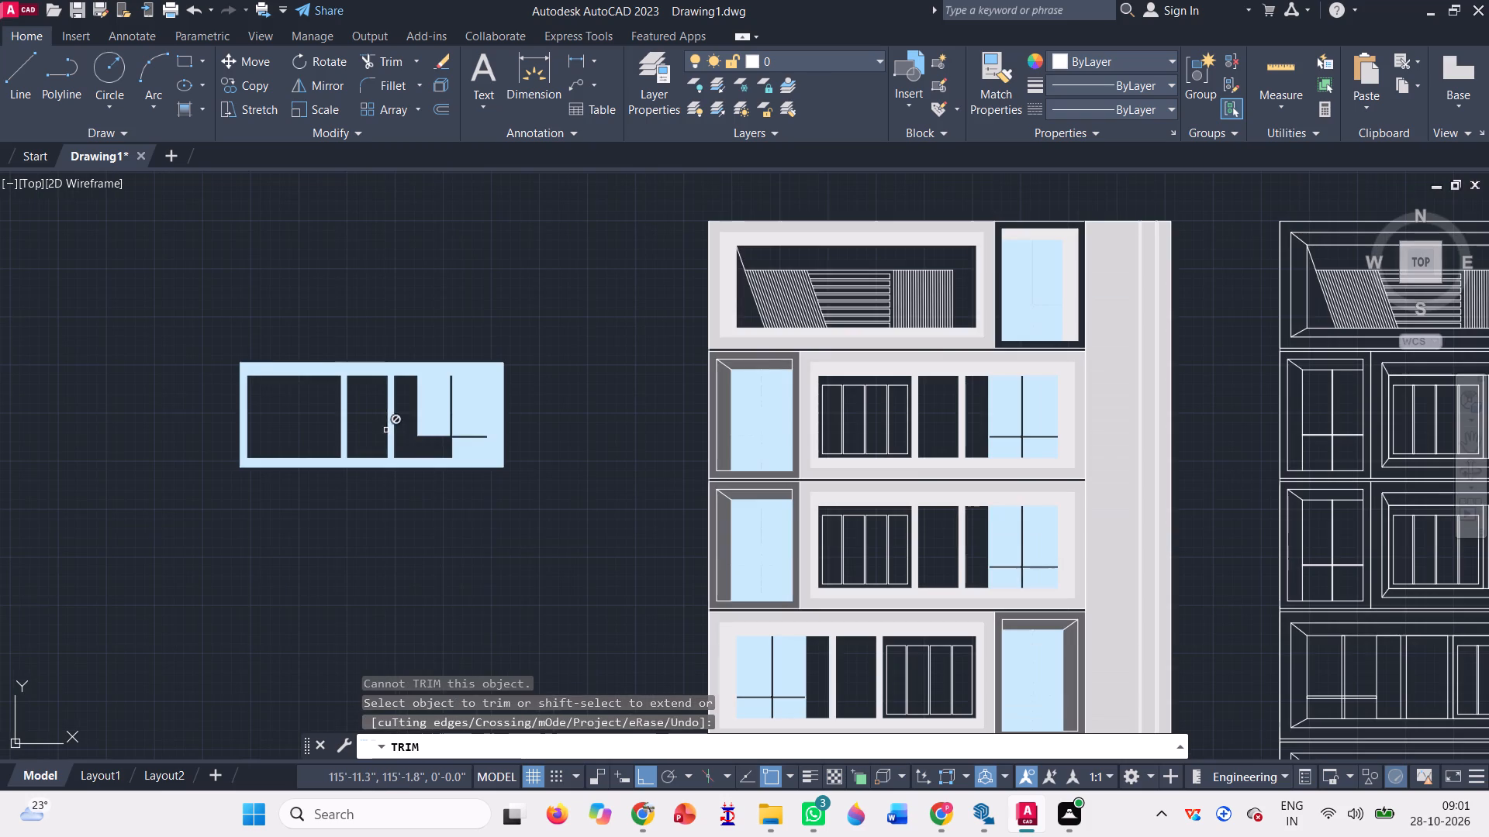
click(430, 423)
Trim away the four light blue panes of the wide-bay window on the middle elevation's lowest window floor.
scroll(371, 371, down, 1)
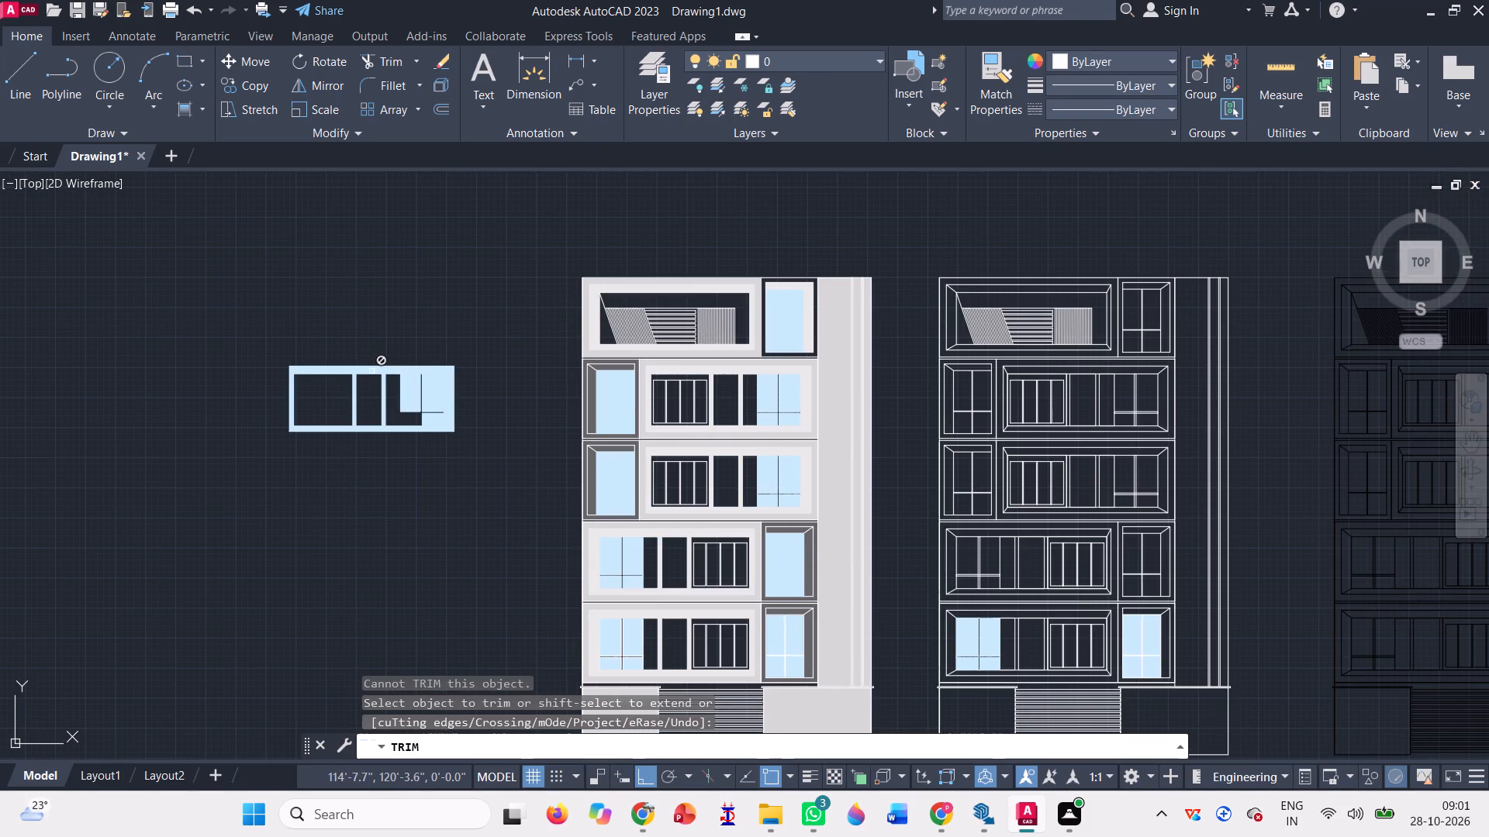
scroll(648, 437, down, 1)
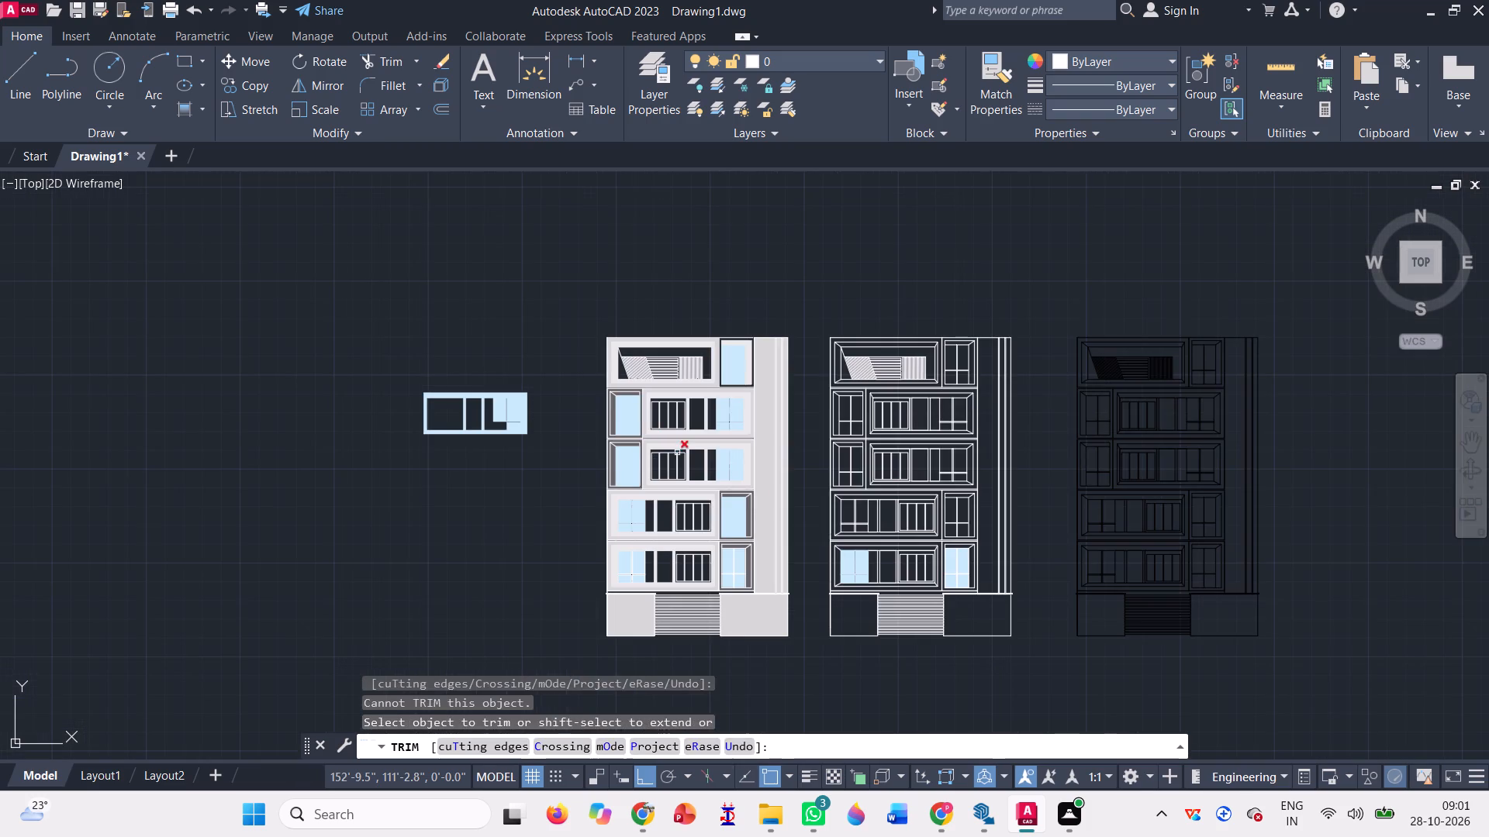
scroll(875, 566, up, 3)
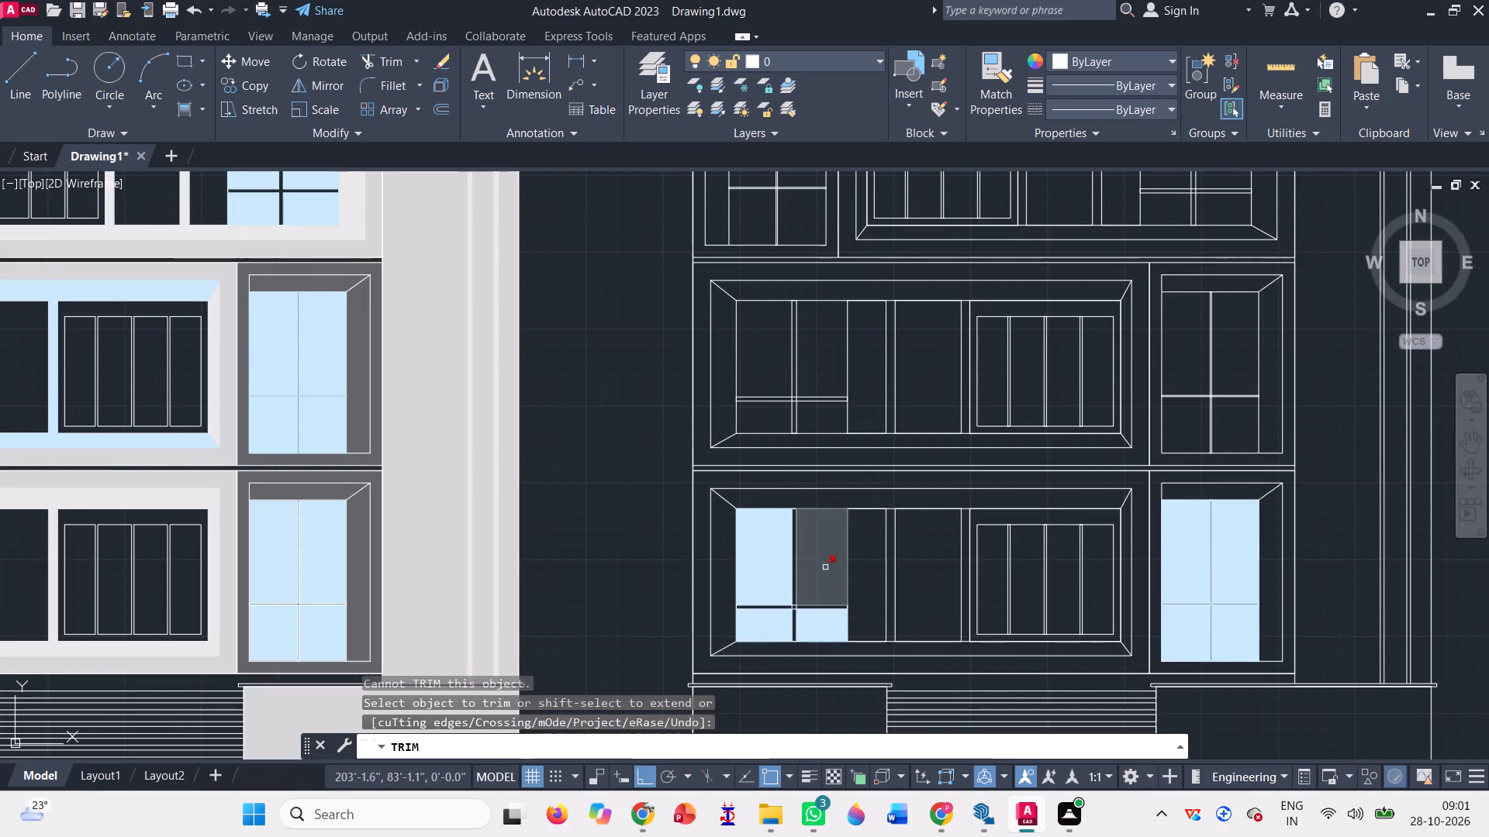
click(825, 567)
click(766, 538)
scroll(783, 653, up, 3)
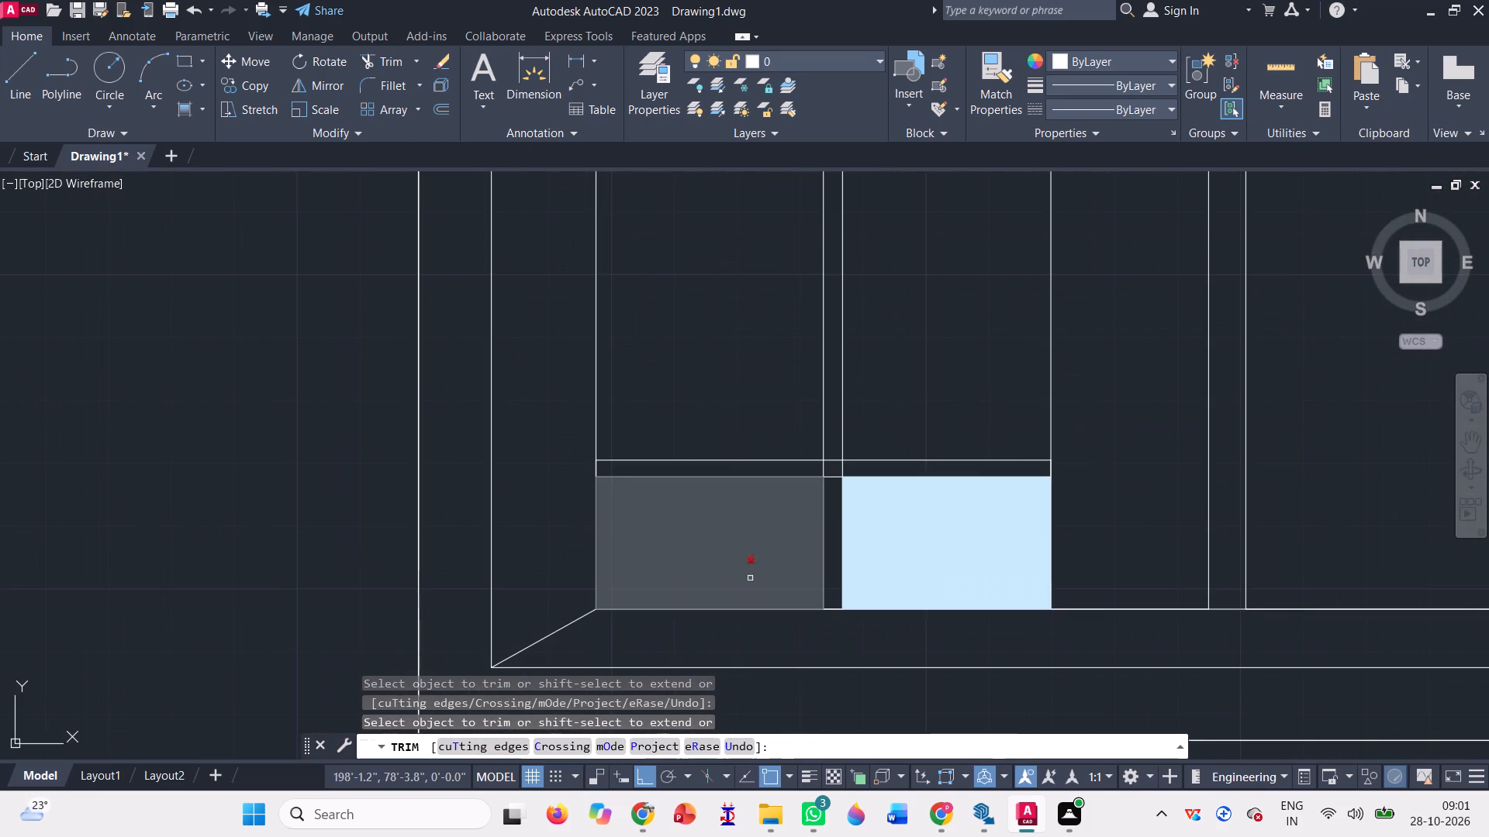
click(740, 562)
click(885, 549)
scroll(619, 492, down, 3)
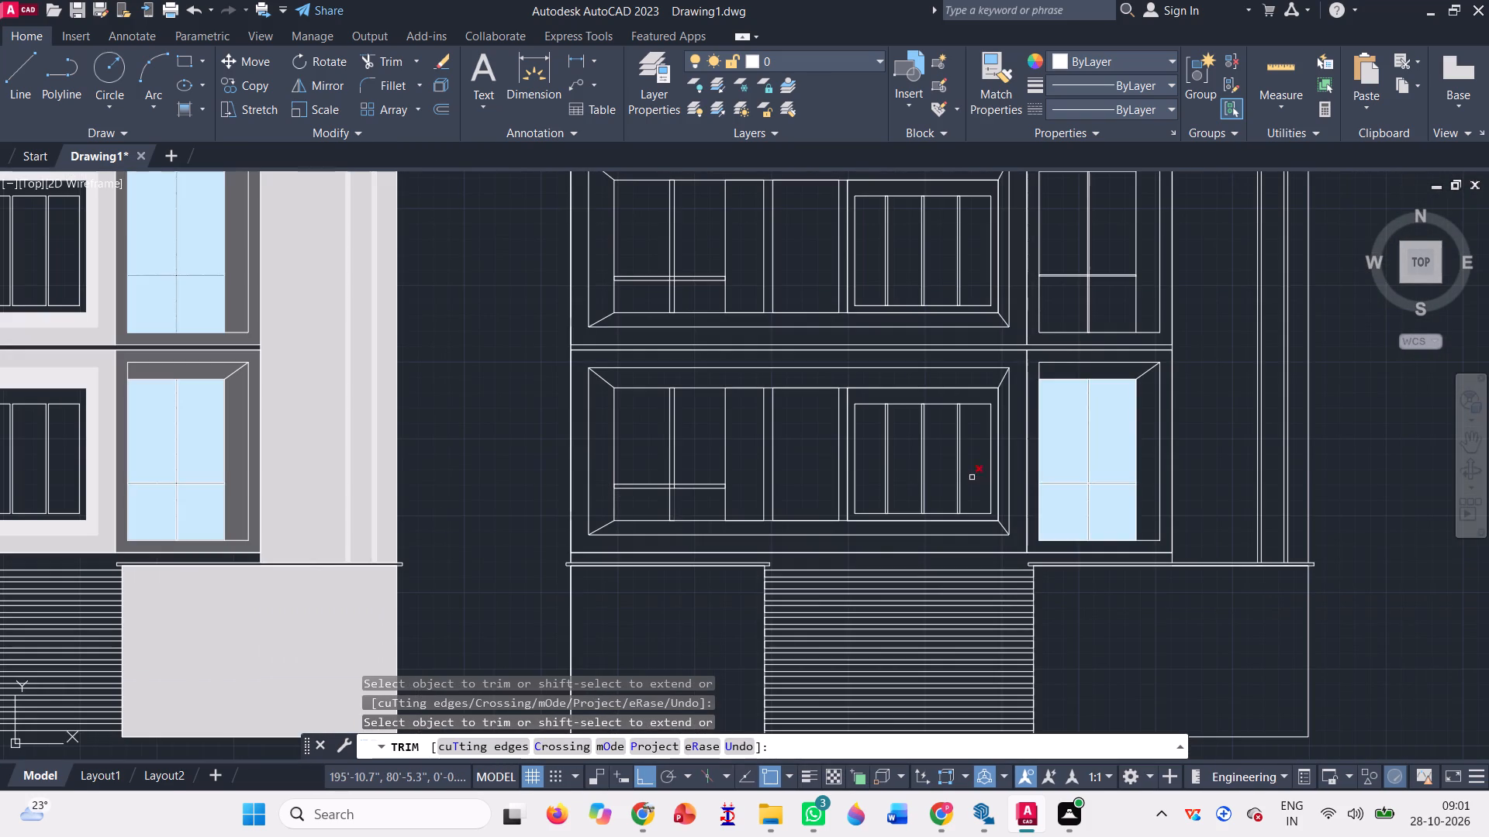
Trim away the four light blue panes of the narrow window beside that wide bay on the middle elevation.
click(1070, 438)
click(1112, 435)
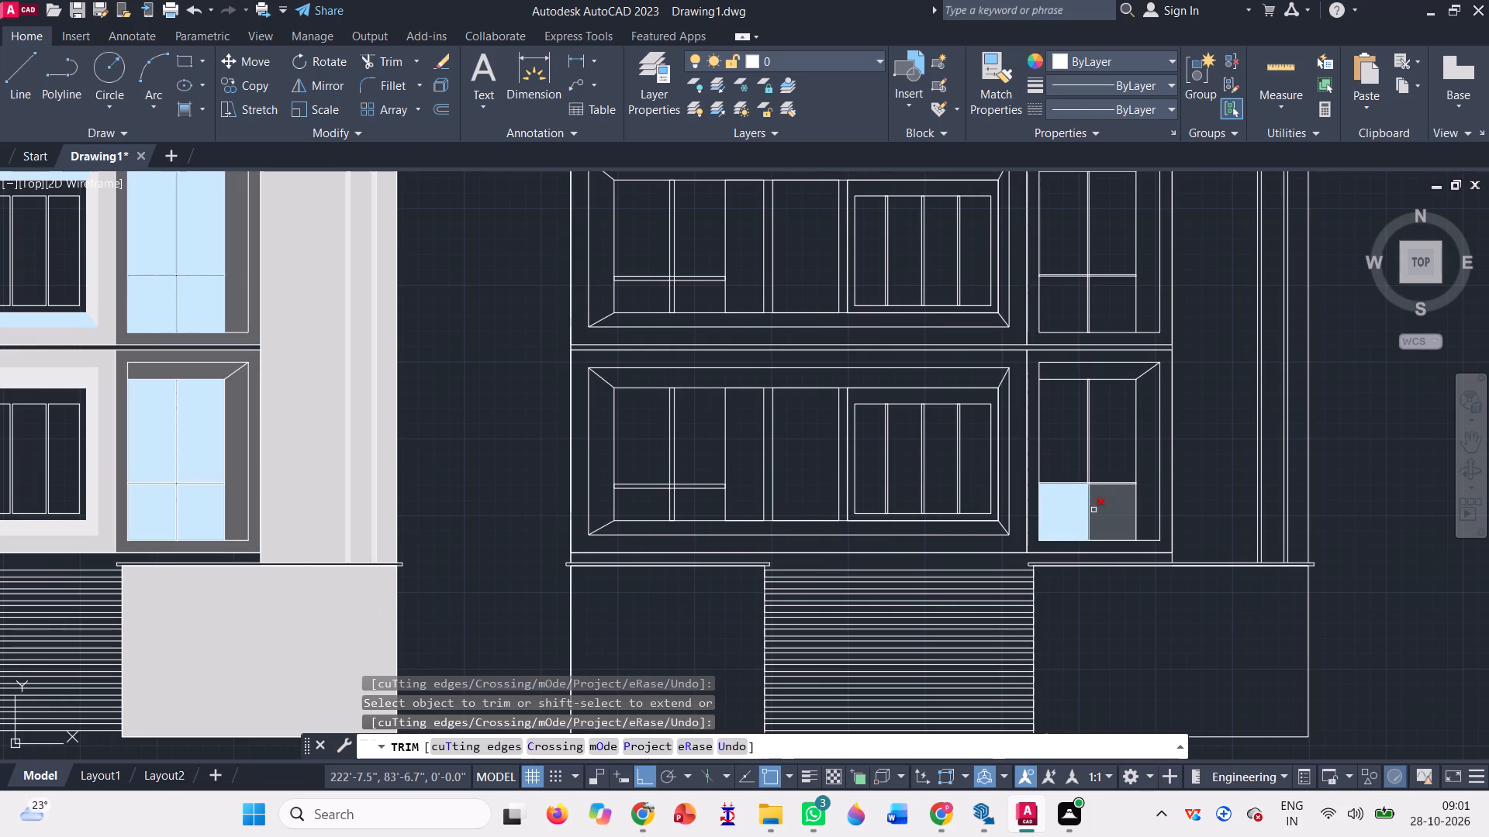
click(1105, 514)
click(1065, 508)
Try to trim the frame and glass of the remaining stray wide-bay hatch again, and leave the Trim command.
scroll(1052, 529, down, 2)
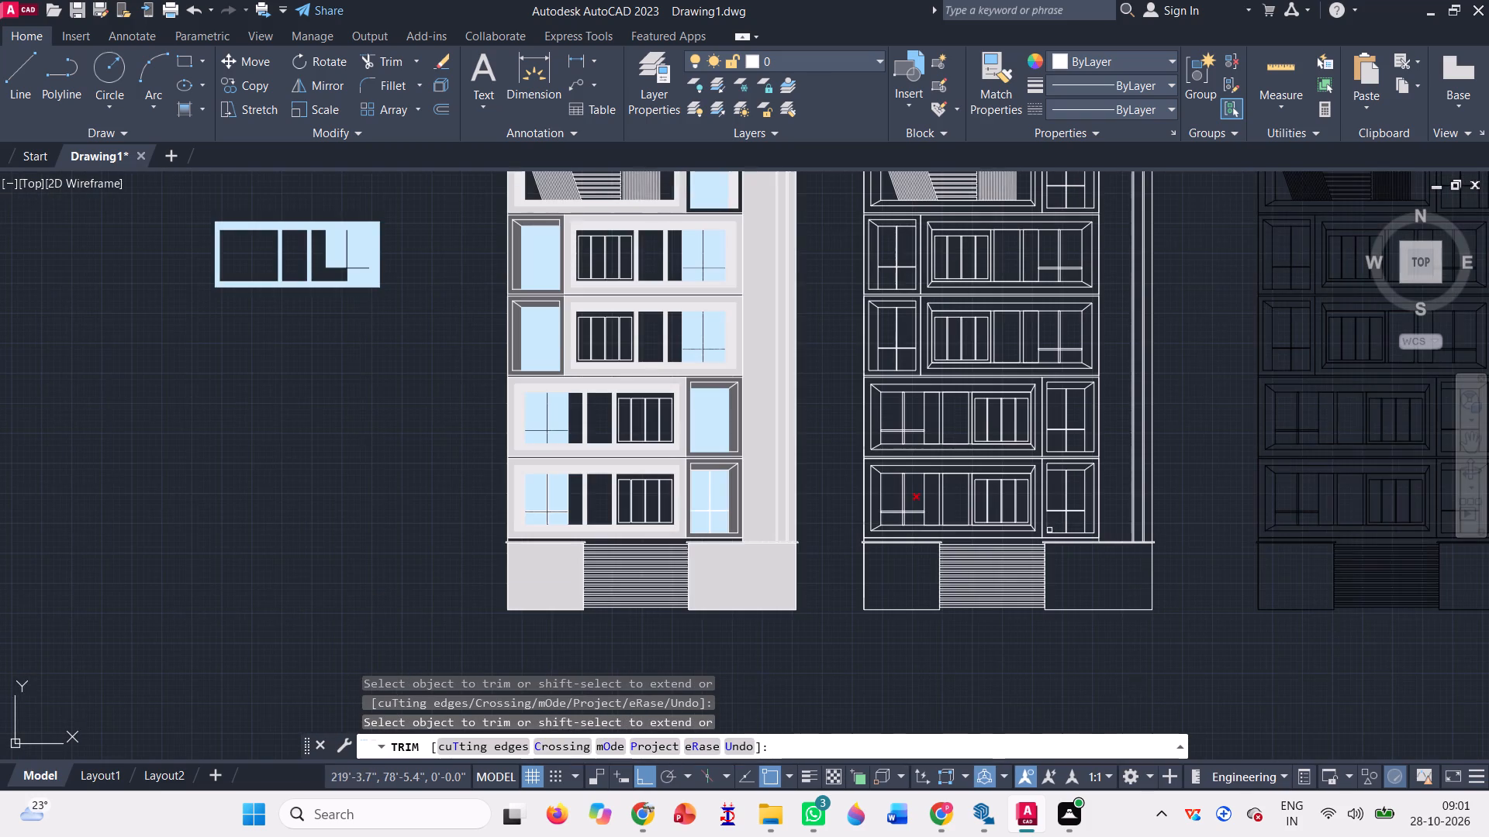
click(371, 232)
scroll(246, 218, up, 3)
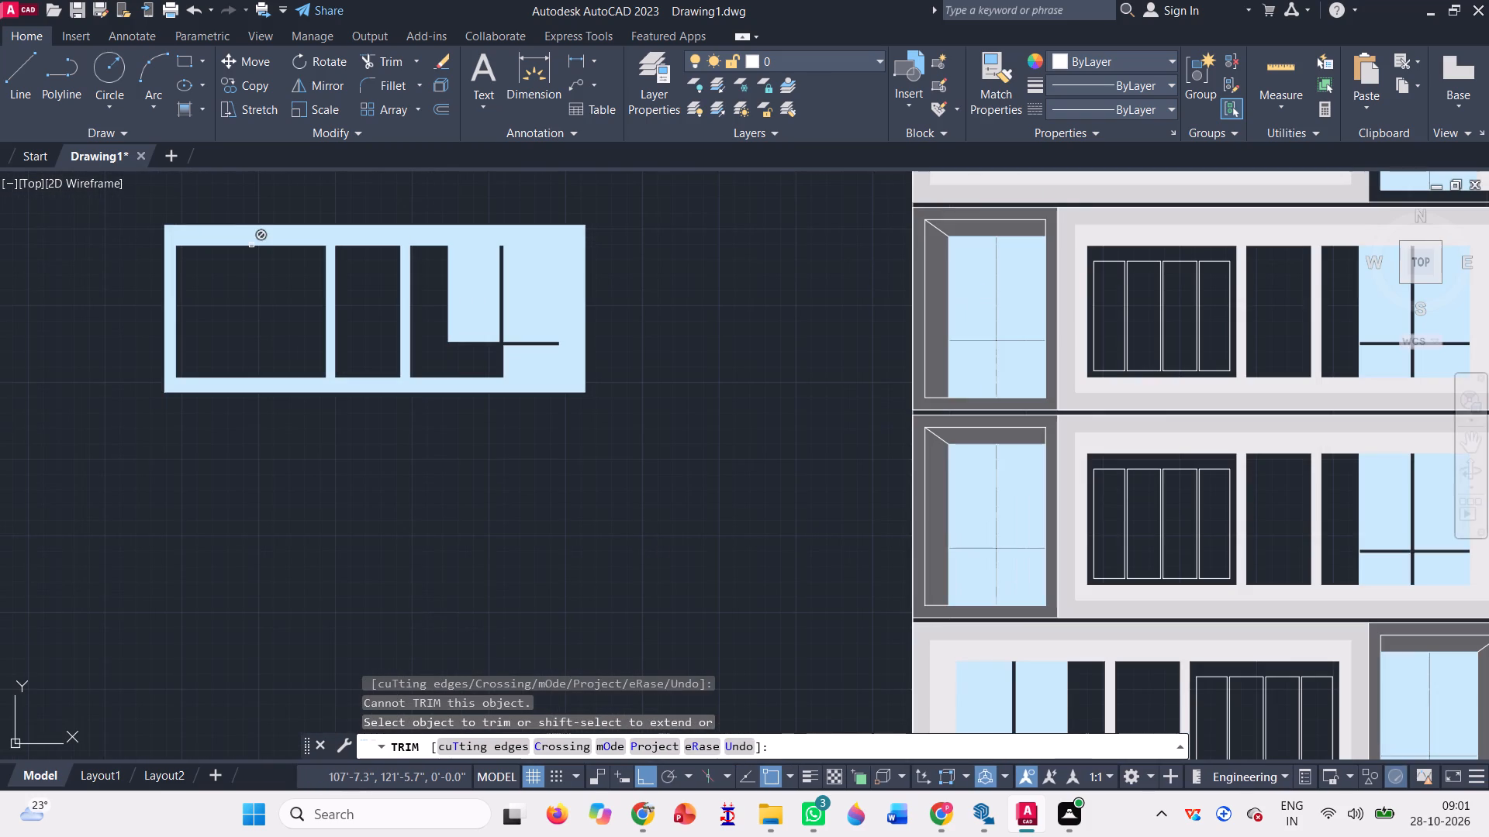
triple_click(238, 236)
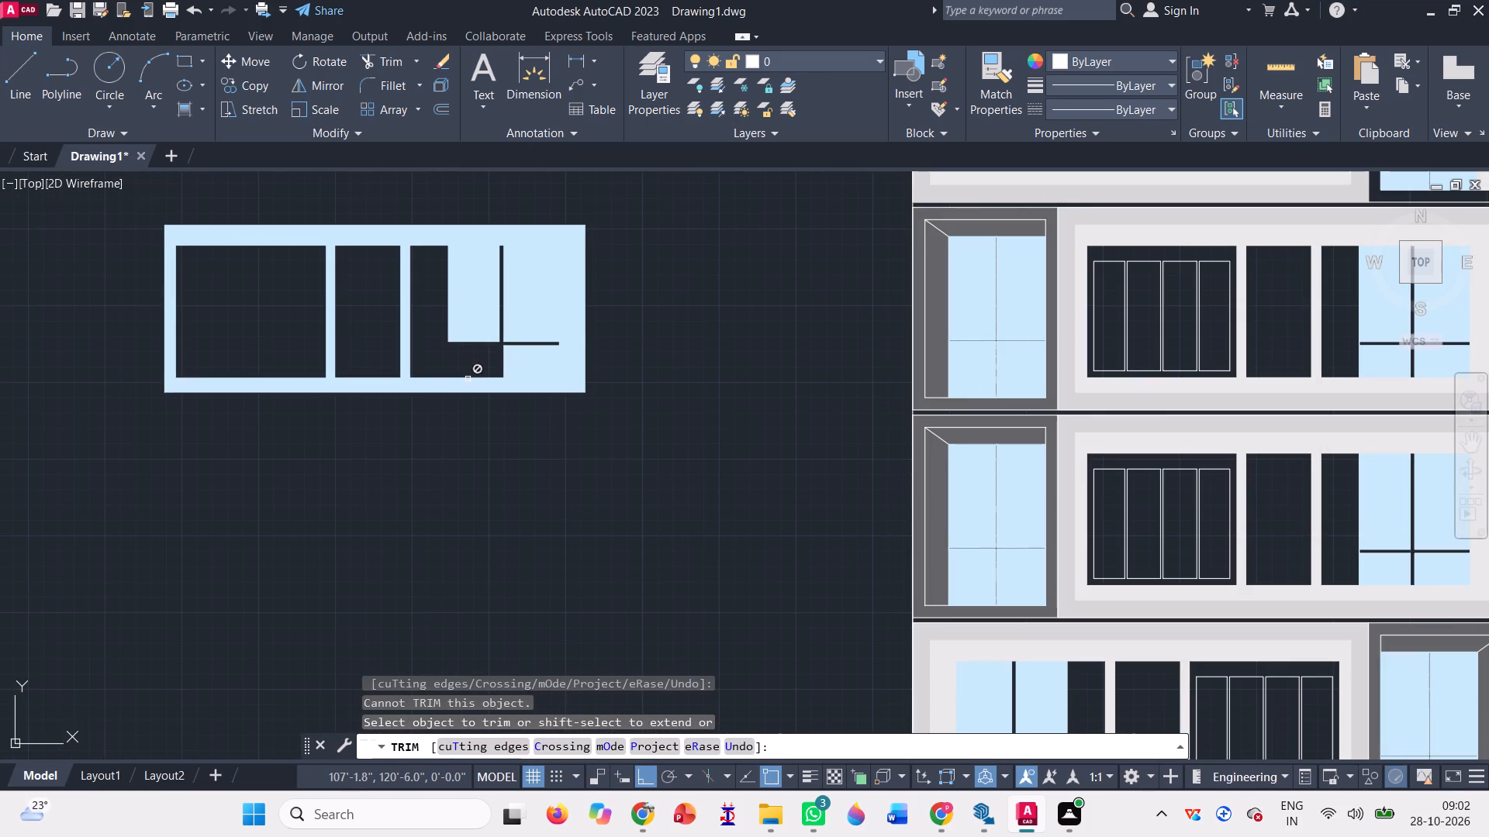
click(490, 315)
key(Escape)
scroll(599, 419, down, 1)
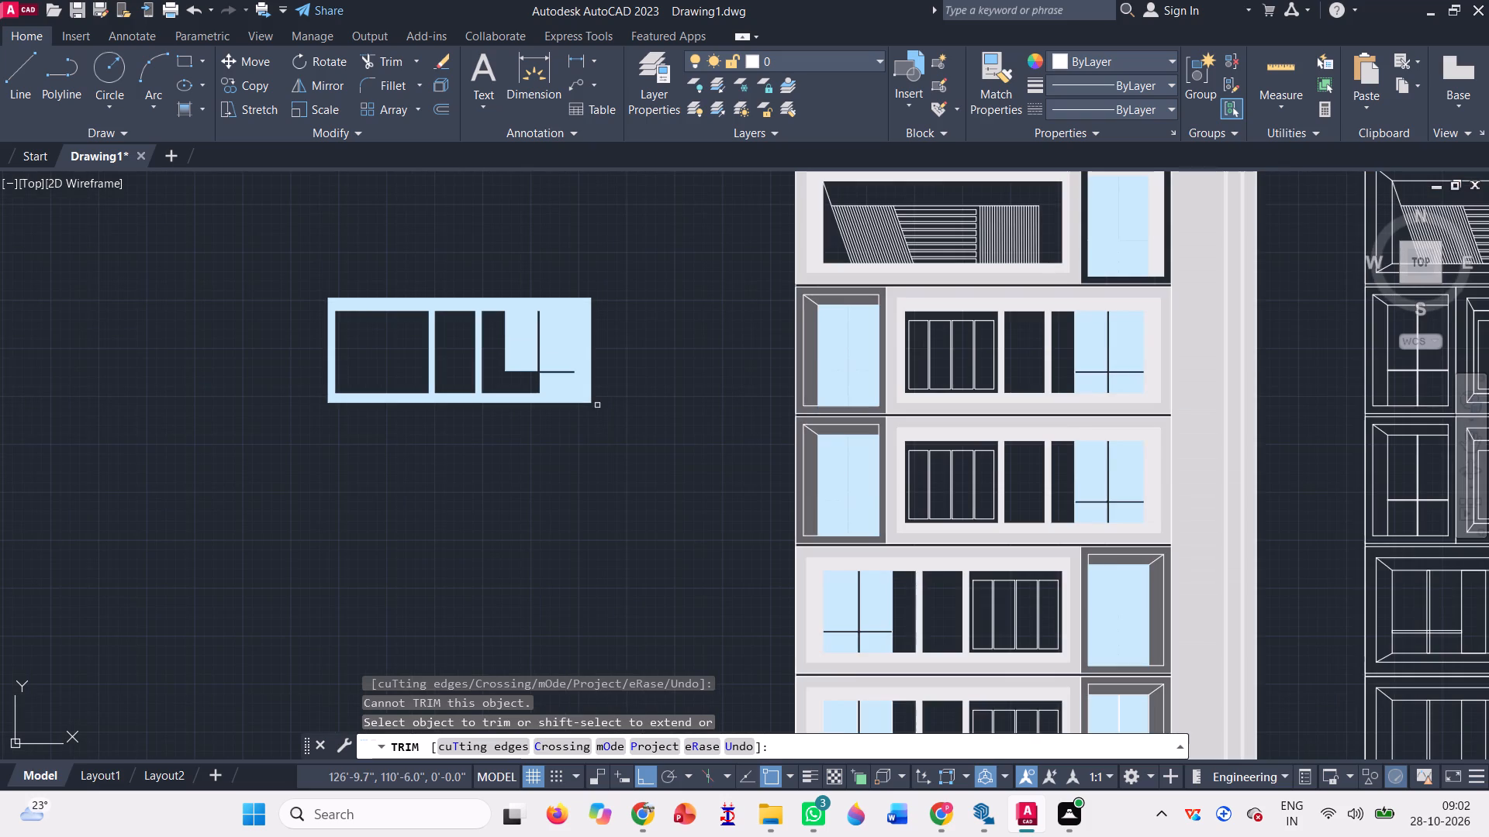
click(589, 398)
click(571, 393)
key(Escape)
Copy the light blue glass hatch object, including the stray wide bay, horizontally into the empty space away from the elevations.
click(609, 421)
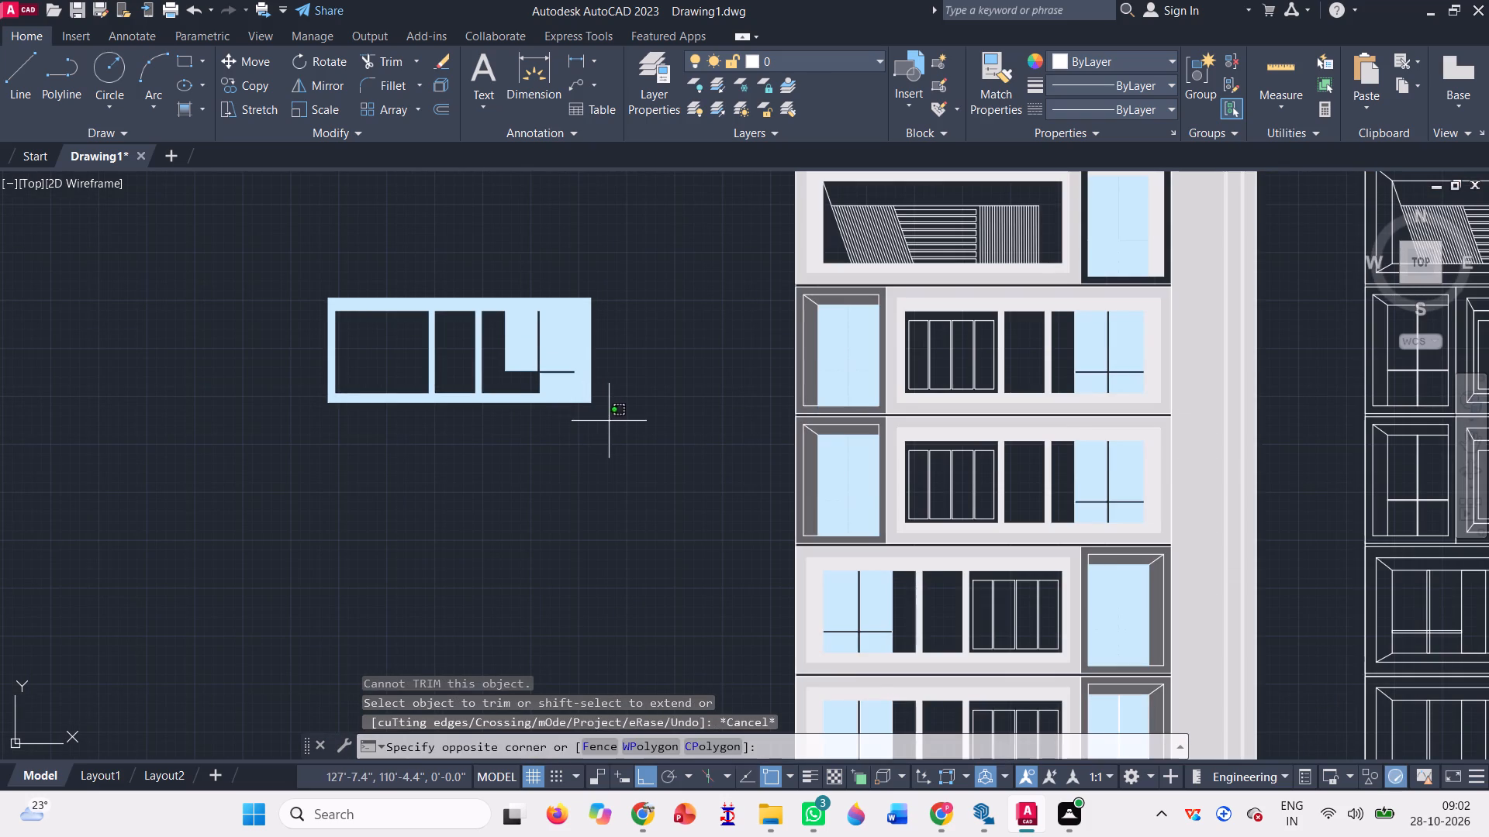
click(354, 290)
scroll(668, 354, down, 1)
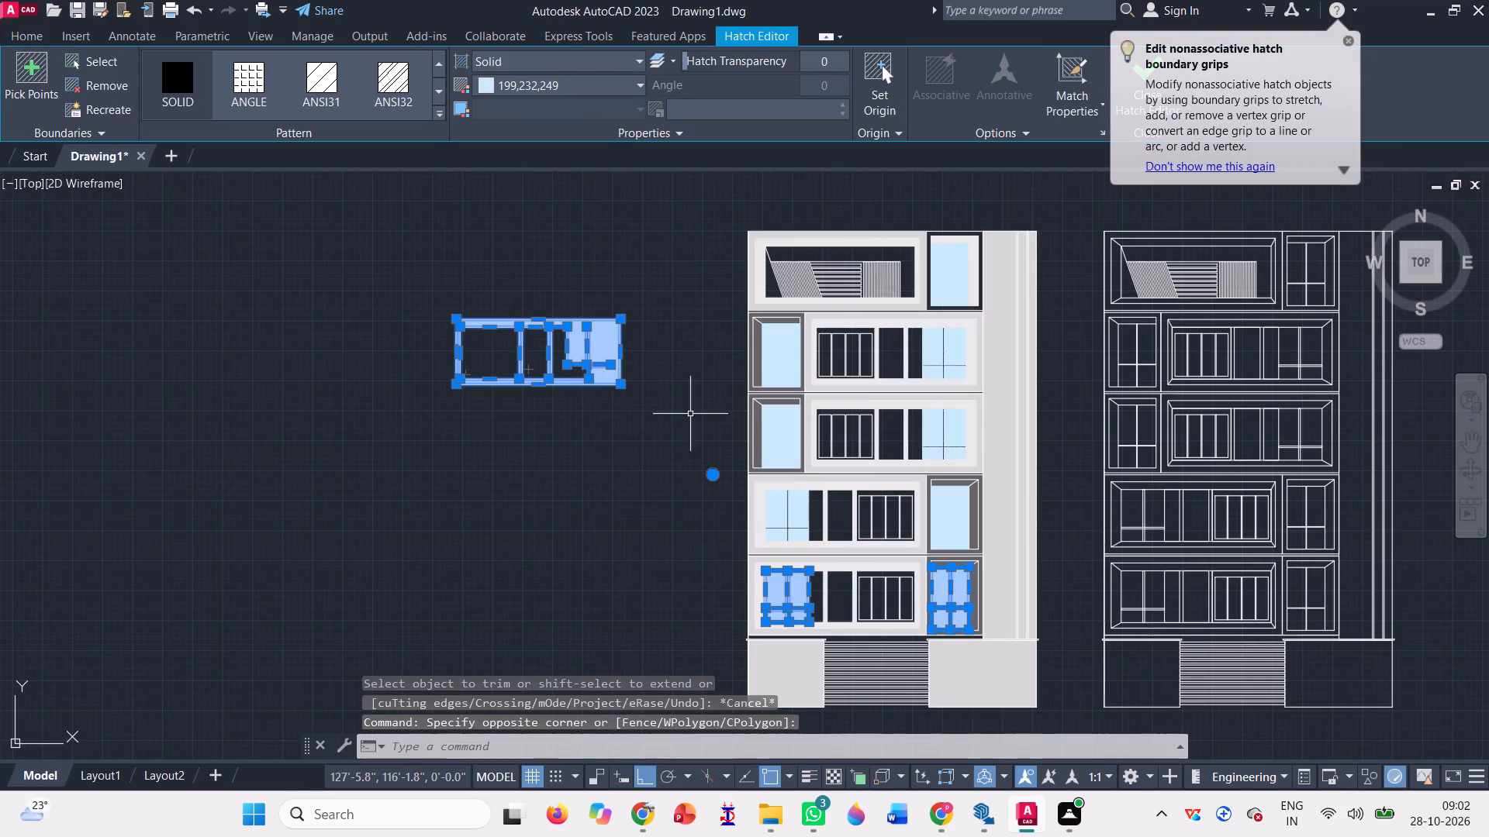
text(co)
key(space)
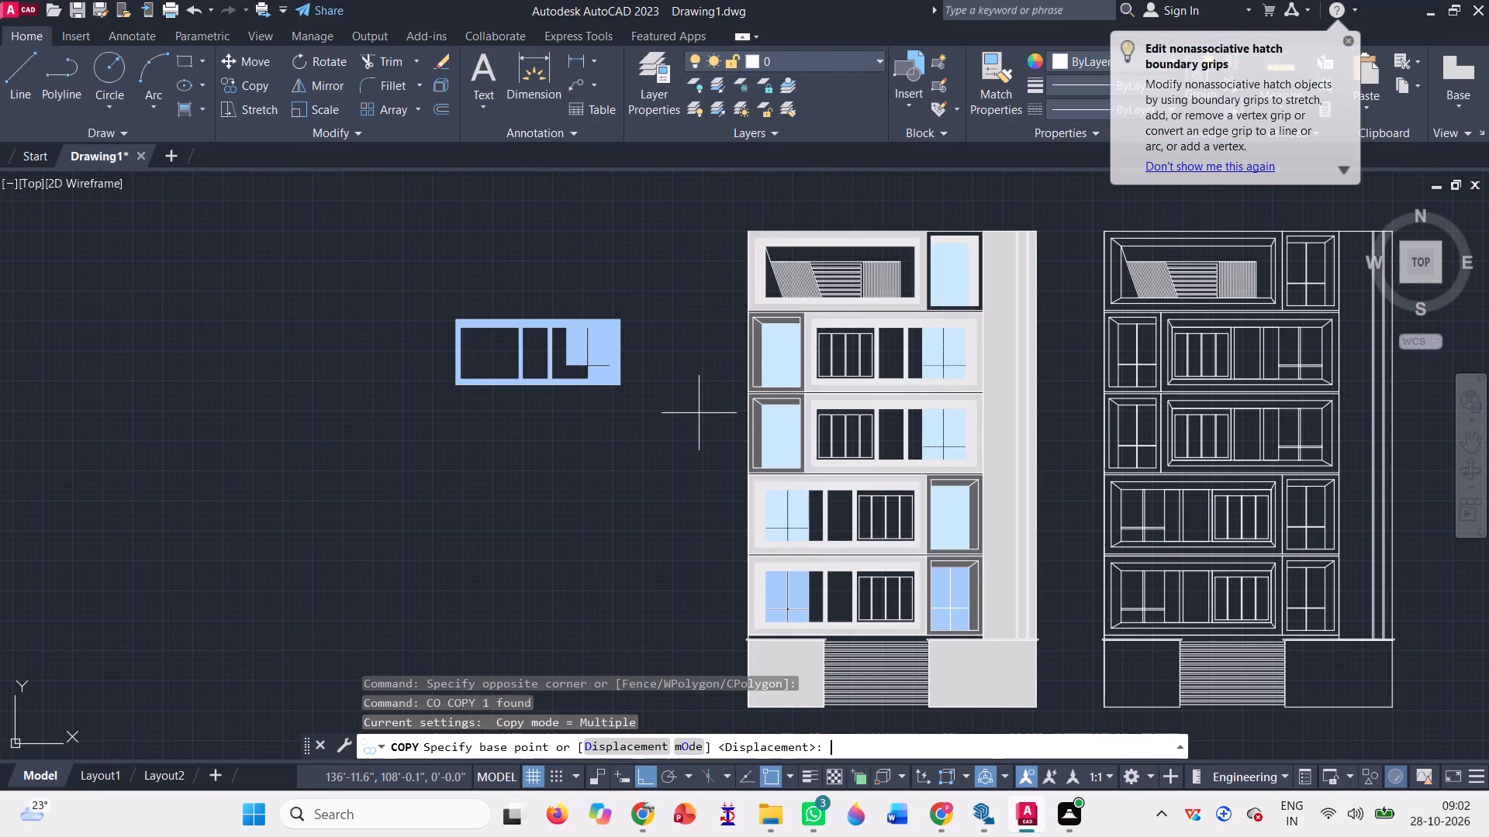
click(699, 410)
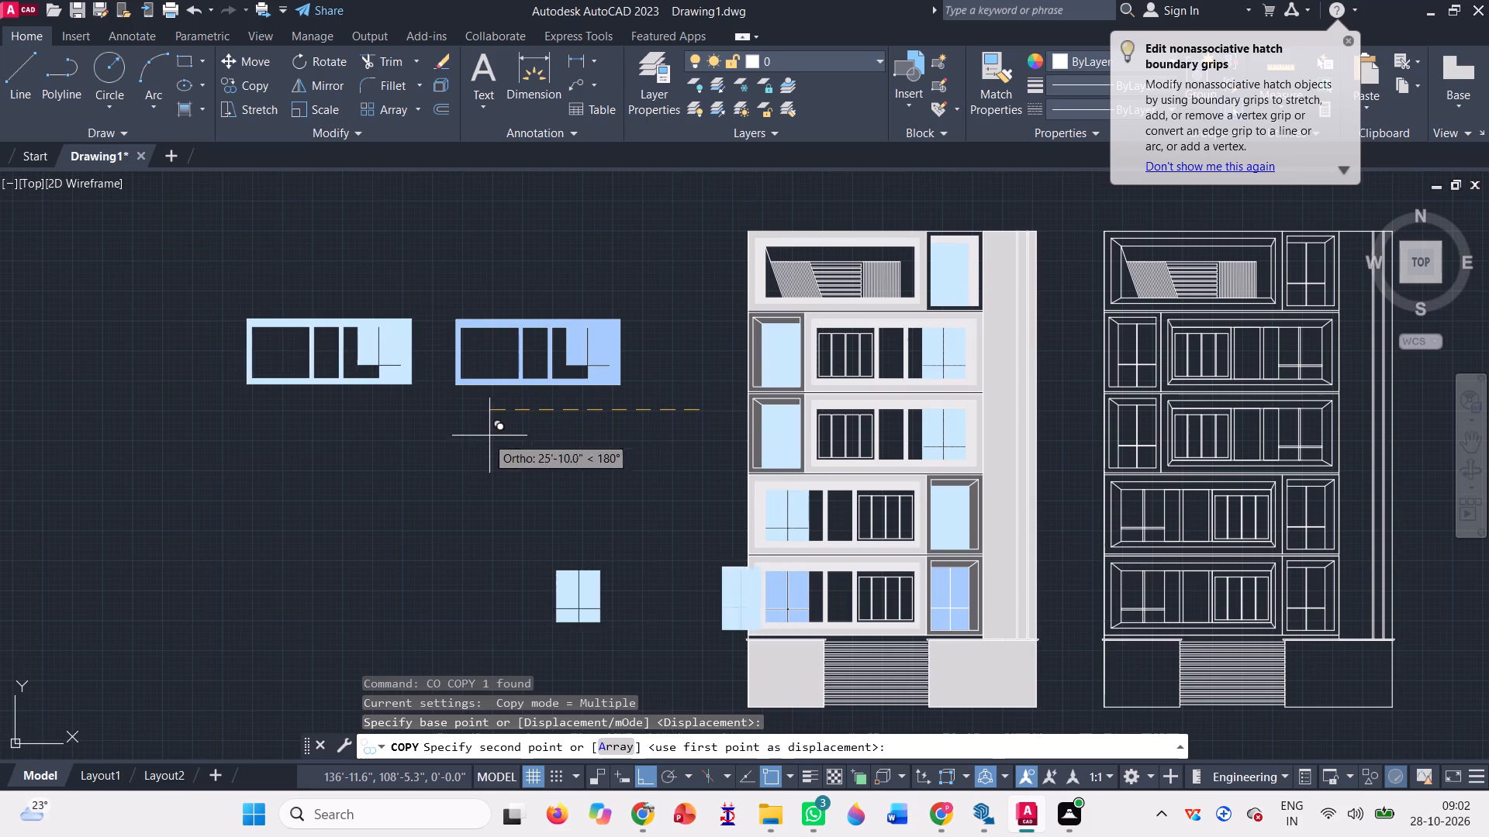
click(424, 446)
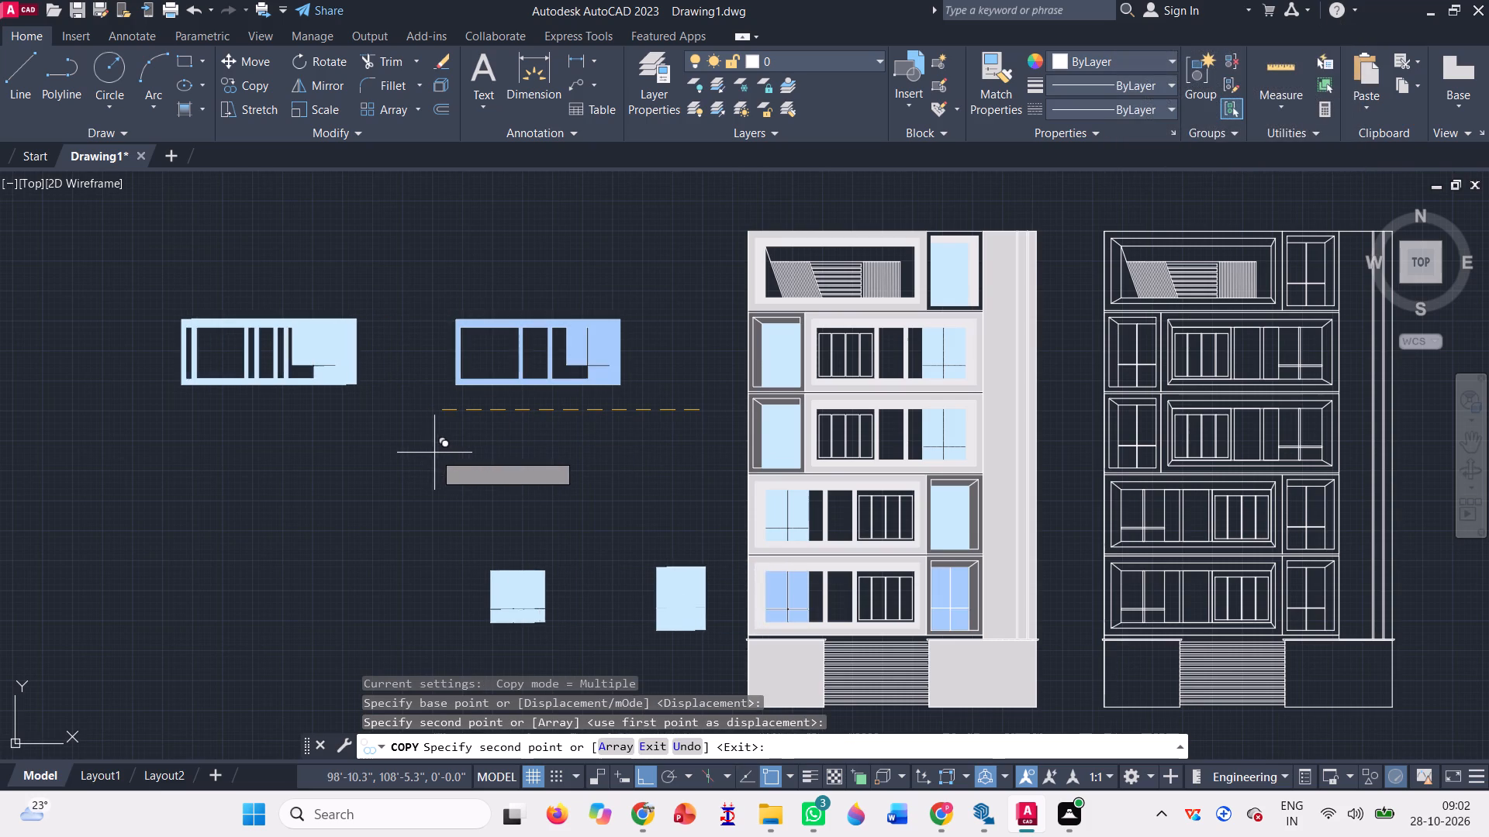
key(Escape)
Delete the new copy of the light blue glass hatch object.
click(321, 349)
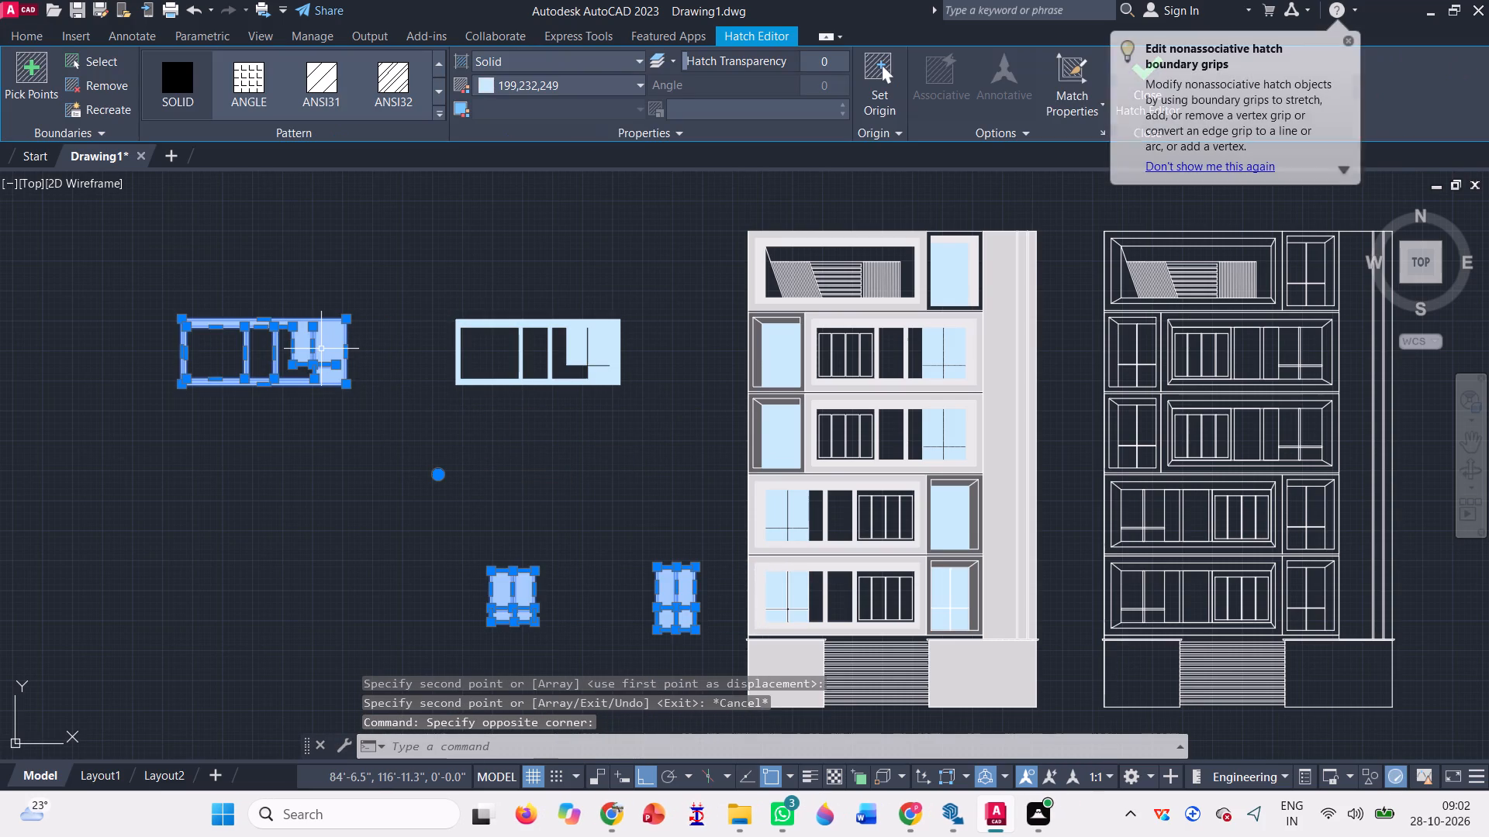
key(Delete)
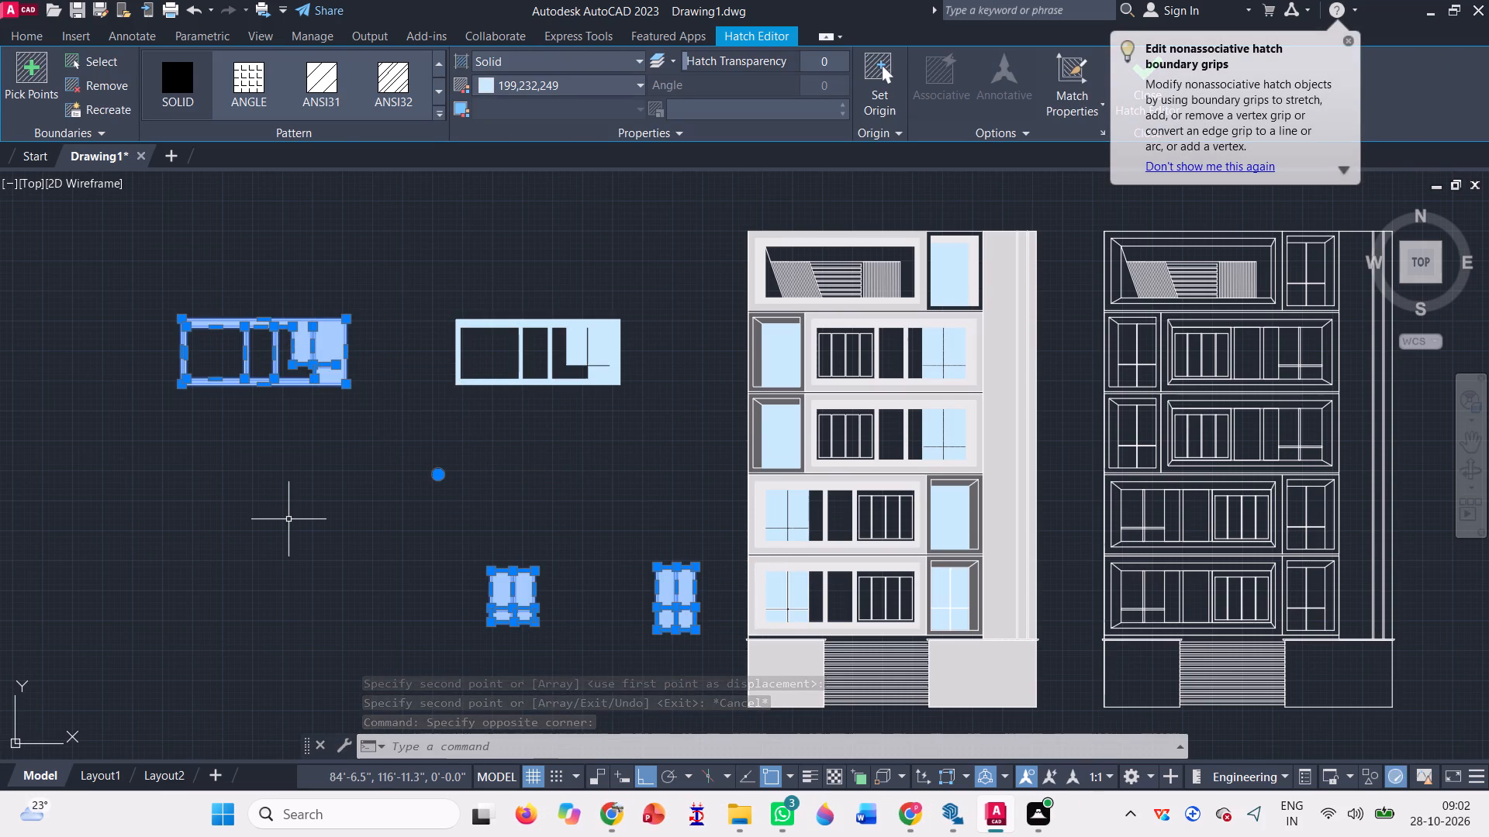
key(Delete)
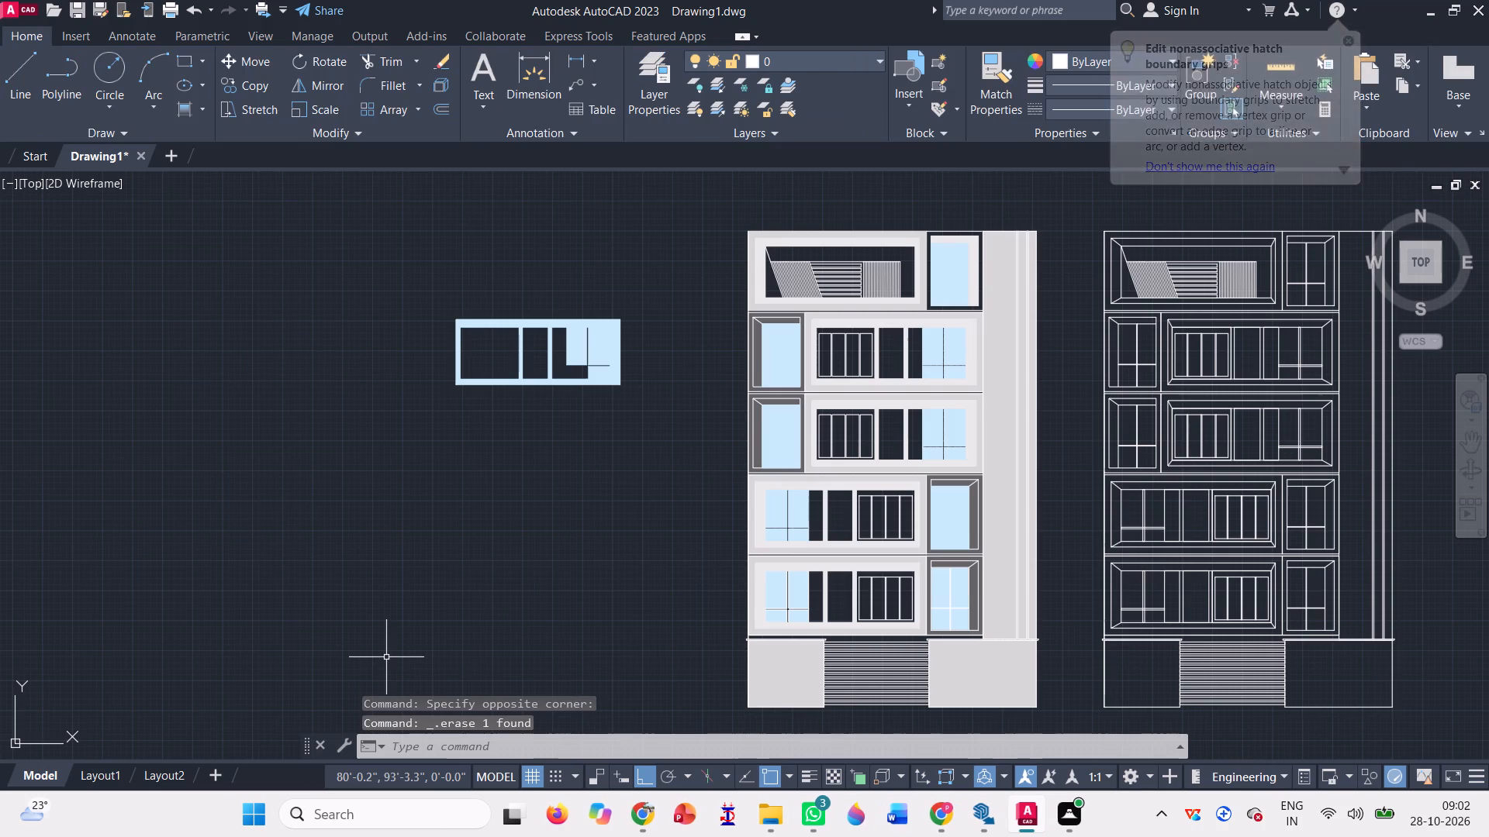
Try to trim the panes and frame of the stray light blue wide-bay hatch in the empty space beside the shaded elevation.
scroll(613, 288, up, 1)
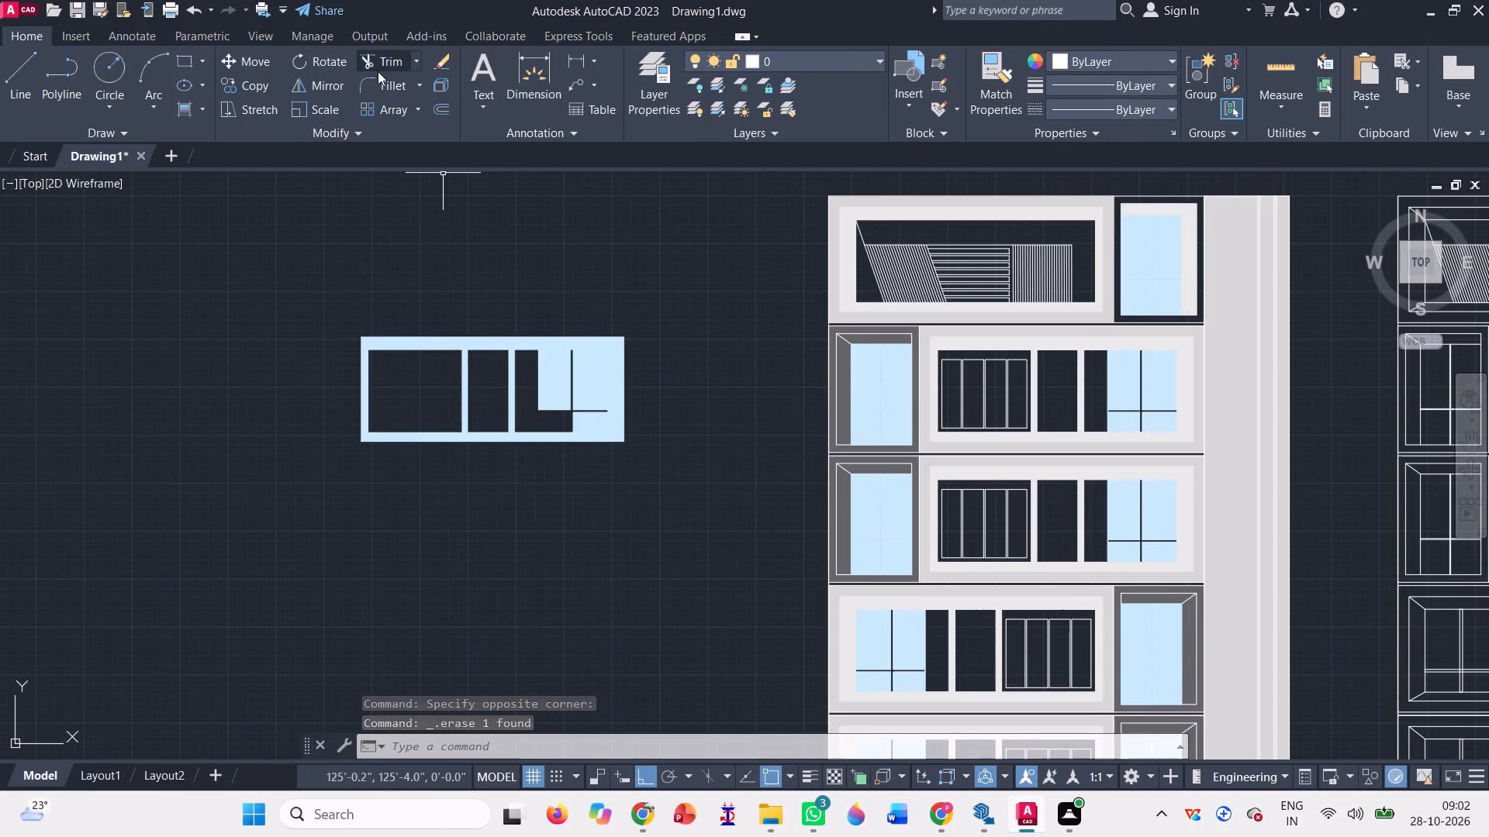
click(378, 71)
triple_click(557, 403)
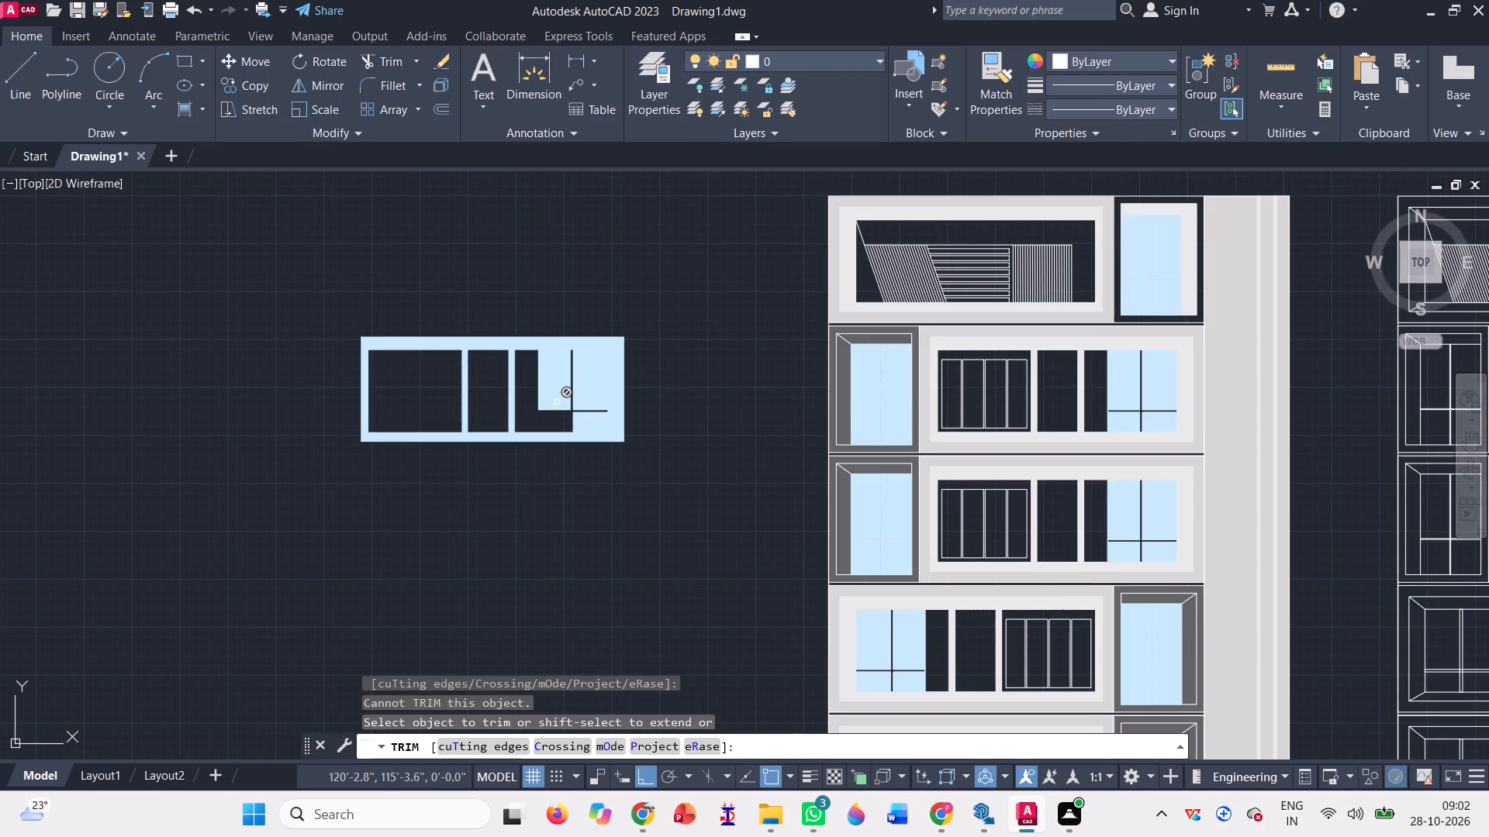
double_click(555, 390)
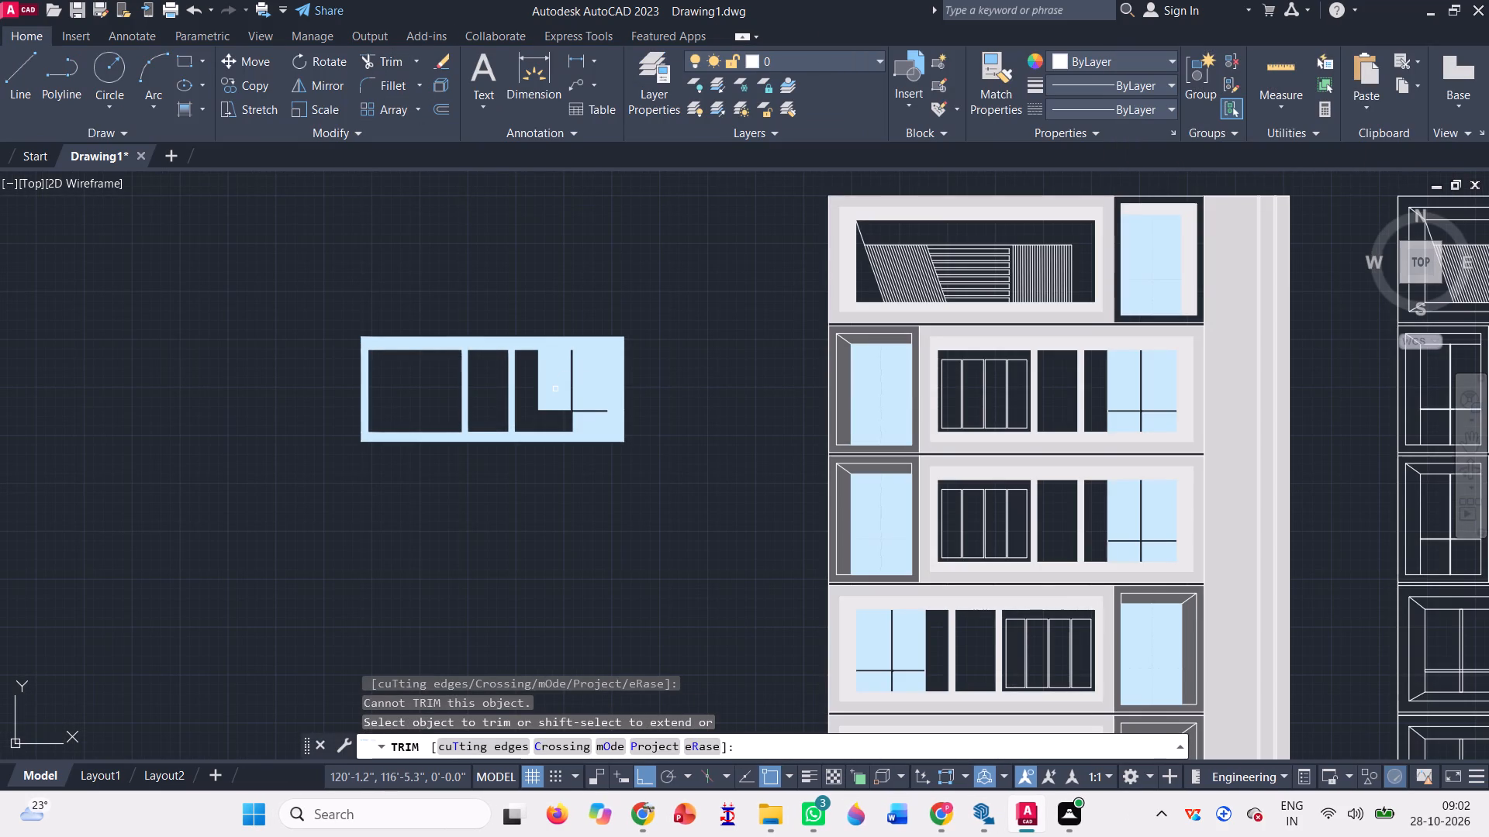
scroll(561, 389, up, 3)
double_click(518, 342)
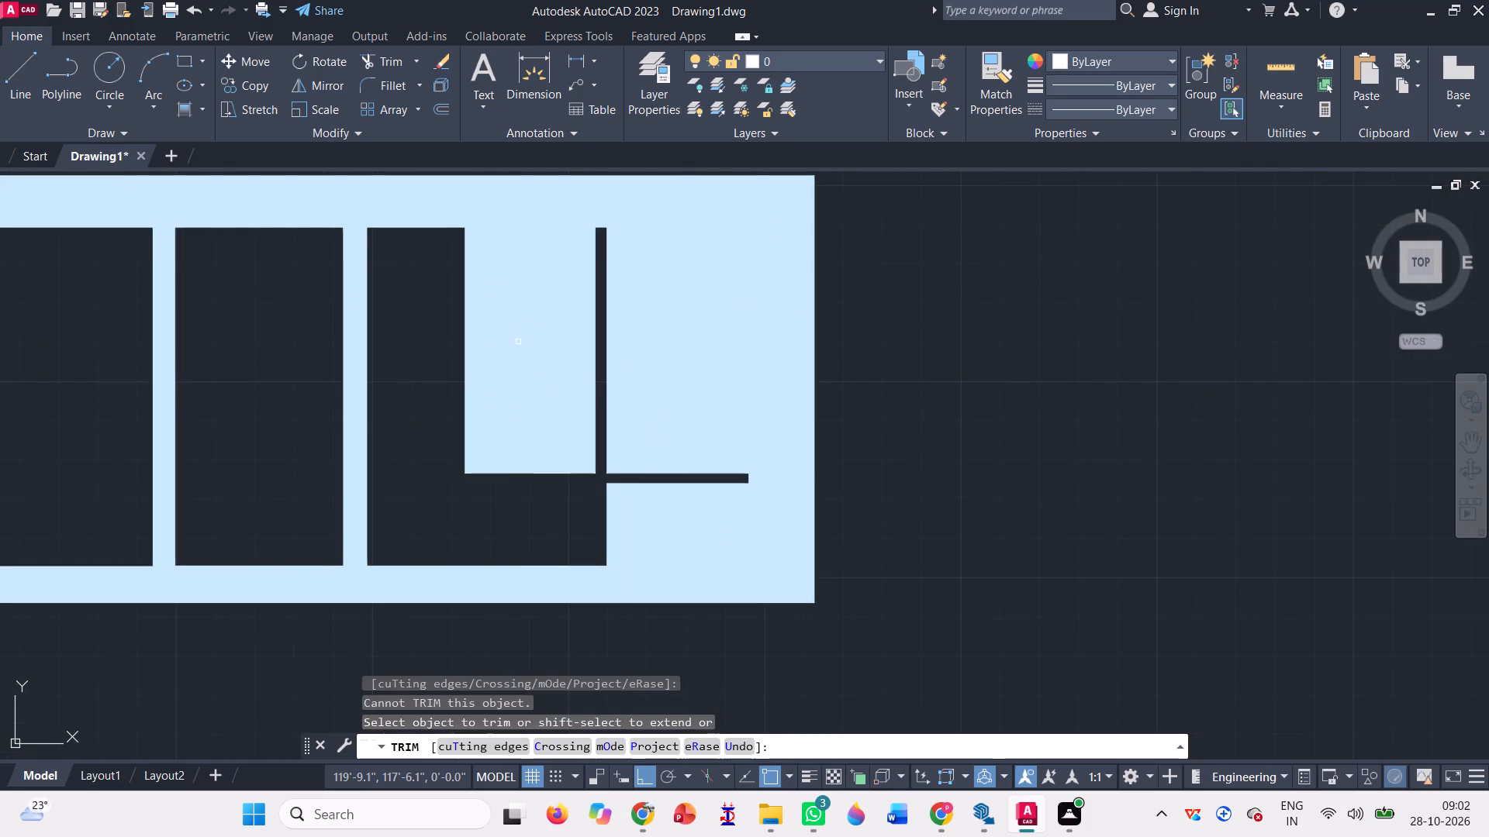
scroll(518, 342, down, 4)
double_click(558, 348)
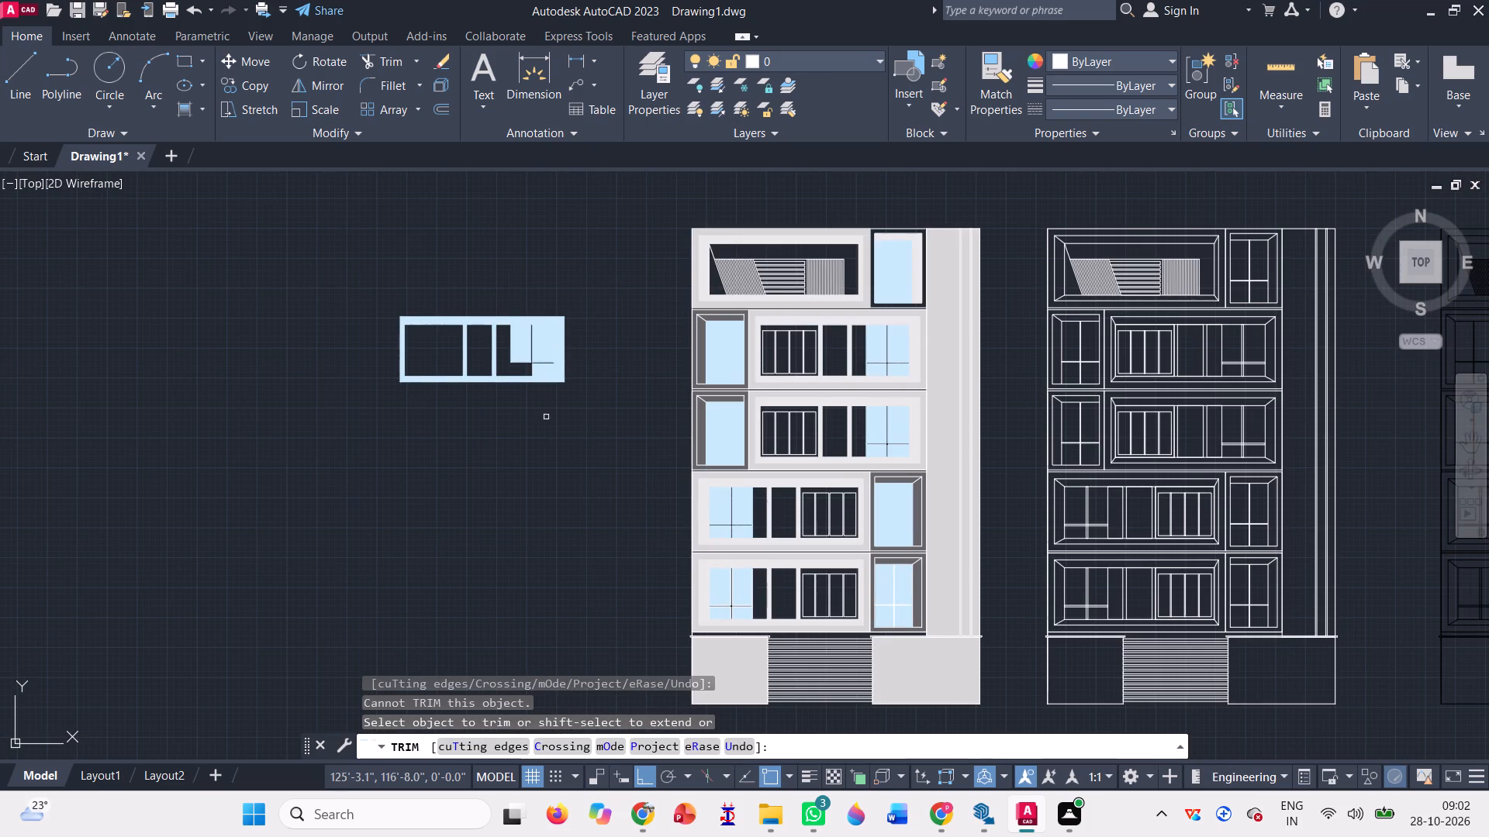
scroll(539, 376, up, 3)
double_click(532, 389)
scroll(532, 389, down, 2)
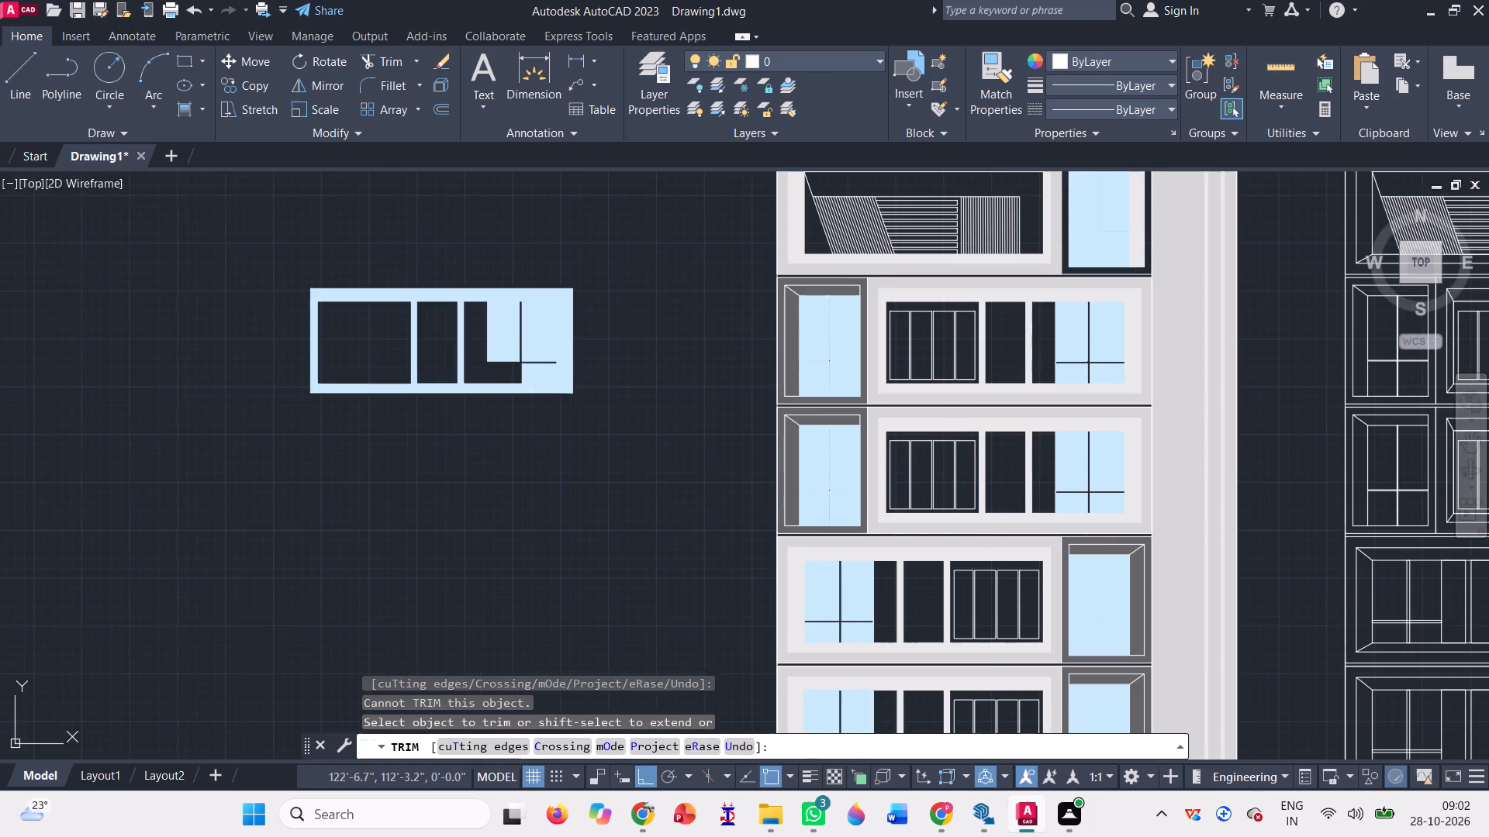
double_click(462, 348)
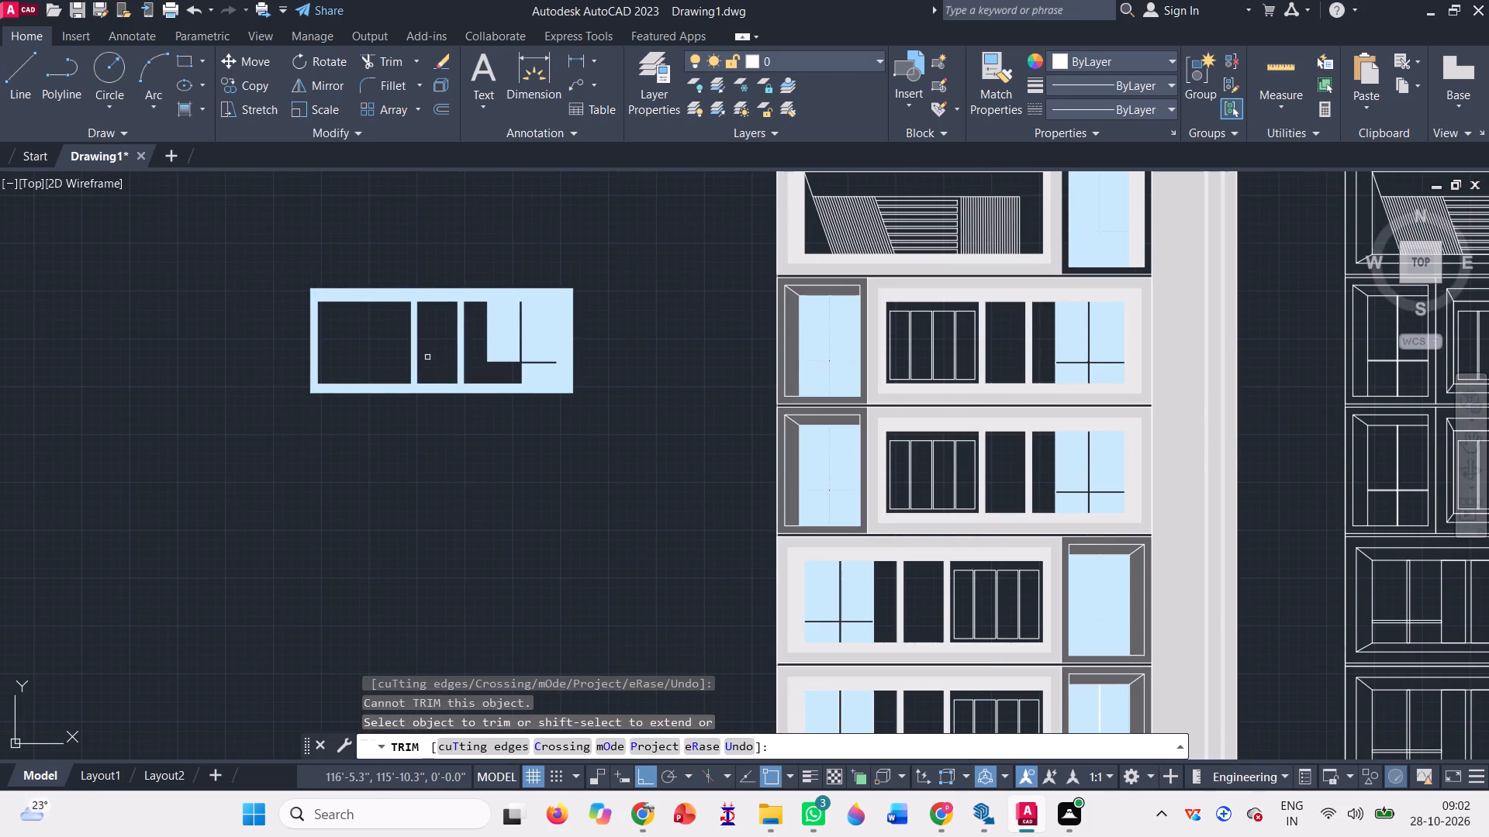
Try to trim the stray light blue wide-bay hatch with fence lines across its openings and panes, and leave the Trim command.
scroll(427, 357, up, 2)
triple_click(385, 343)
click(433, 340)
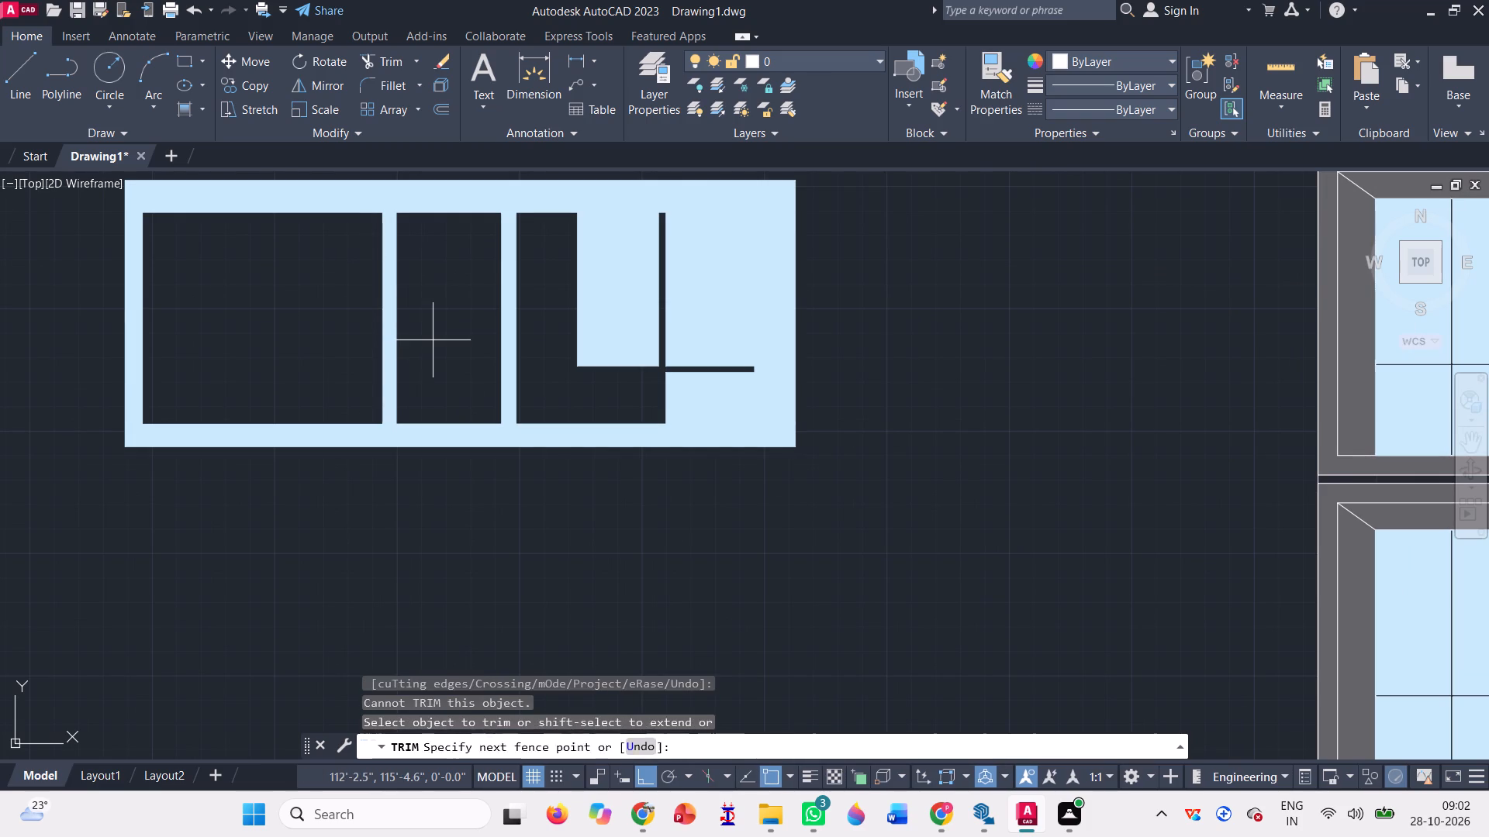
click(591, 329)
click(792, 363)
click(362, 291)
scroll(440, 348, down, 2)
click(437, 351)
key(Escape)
Trim the crossing glazing-bar lines to an open junction in the top-floor narrow window of the middle elevation.
scroll(273, 353, down, 2)
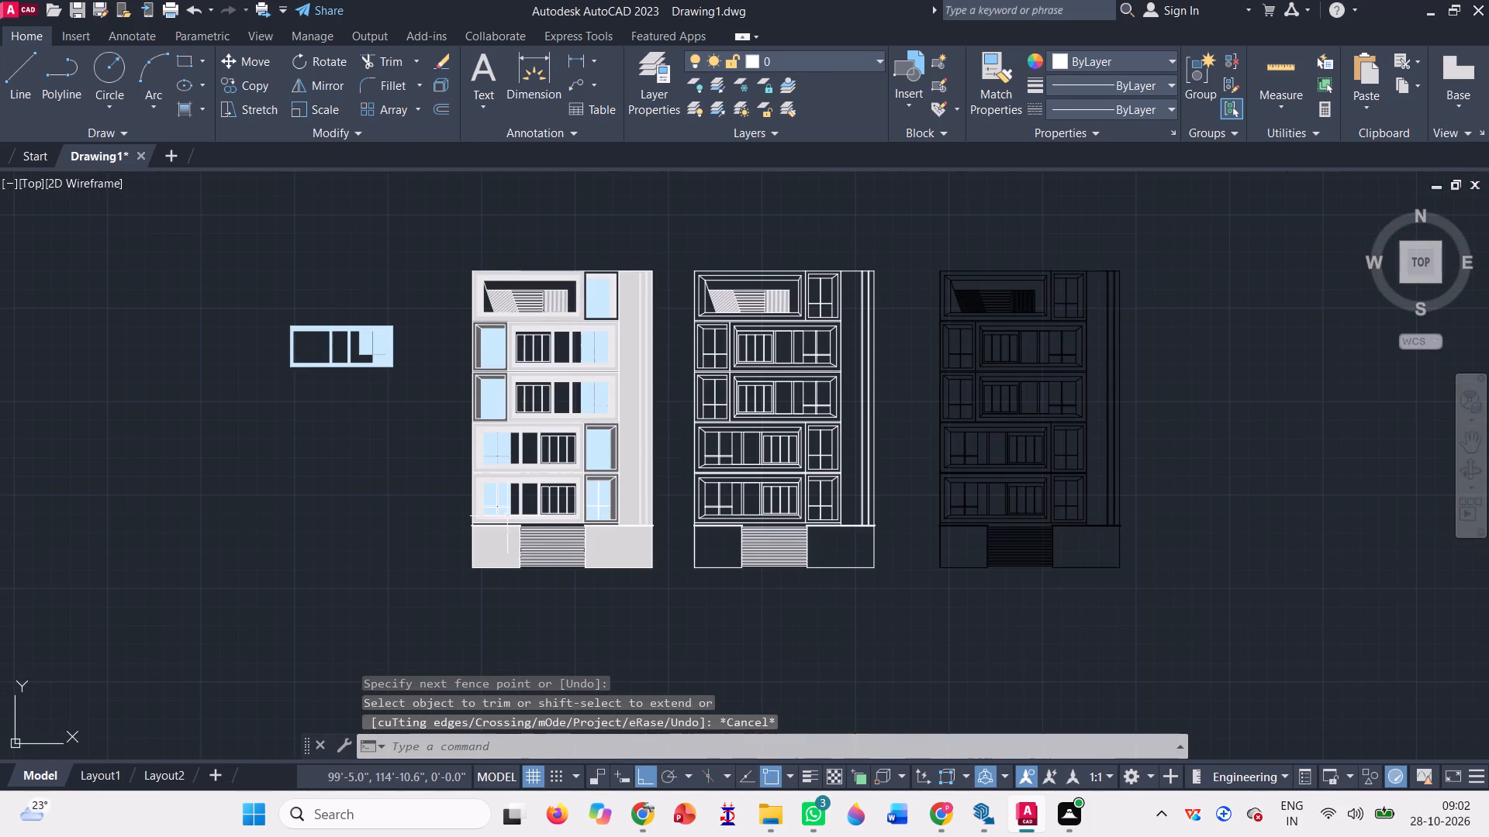
scroll(508, 539, up, 1)
scroll(420, 413, down, 1)
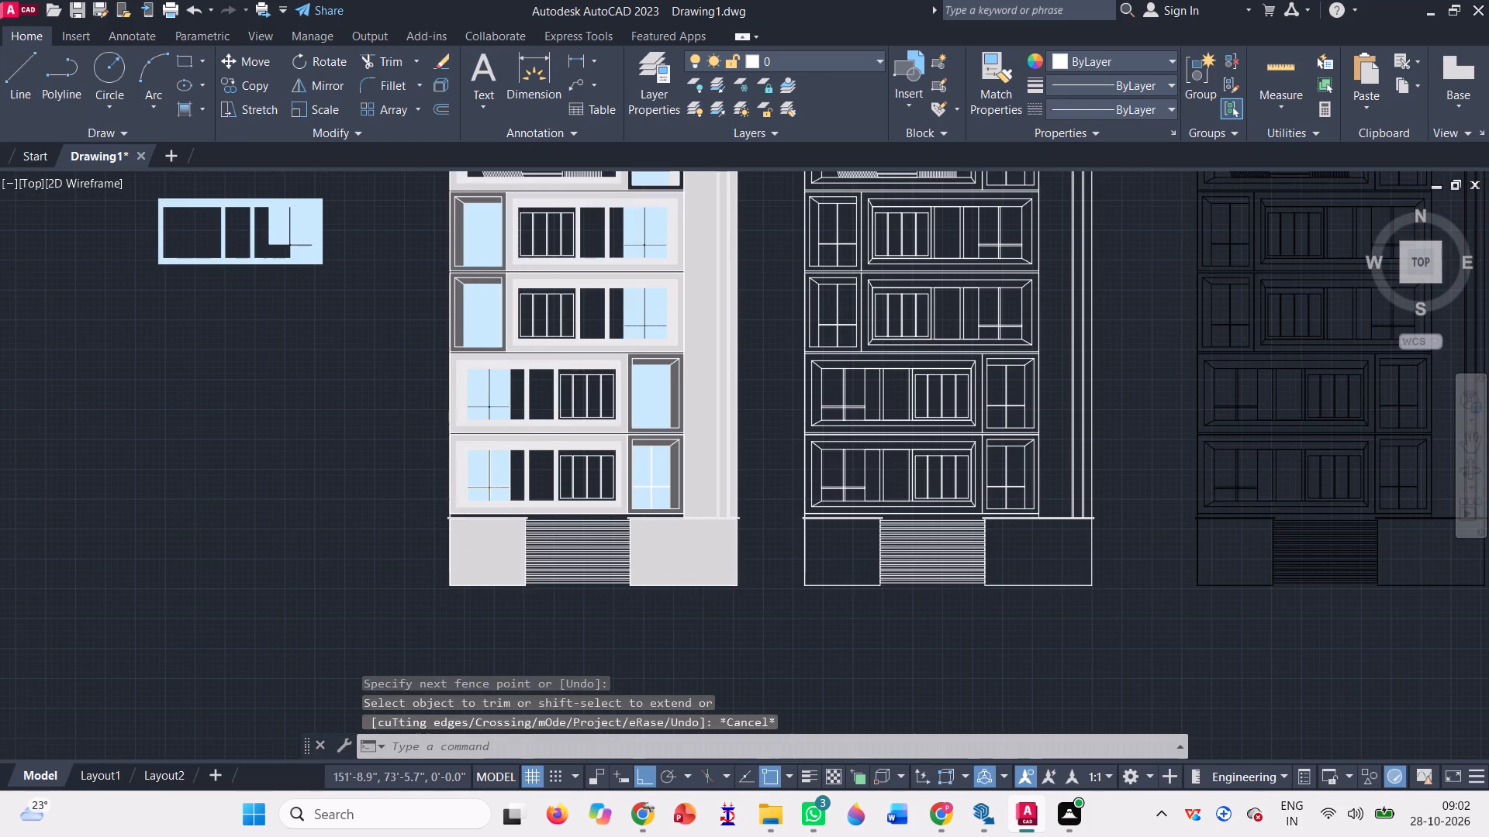
scroll(589, 218, up, 2)
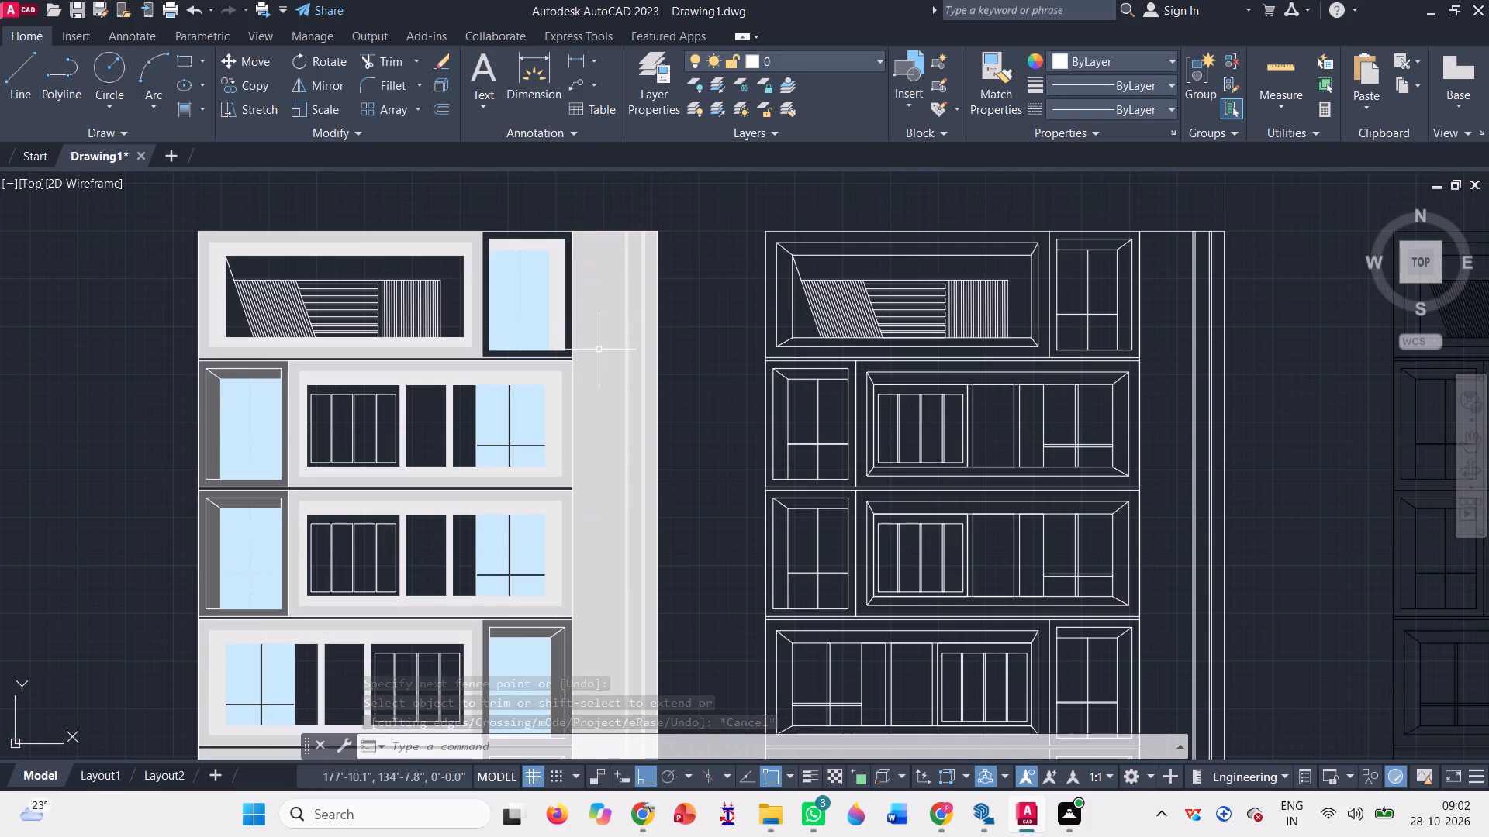
scroll(577, 291, down, 1)
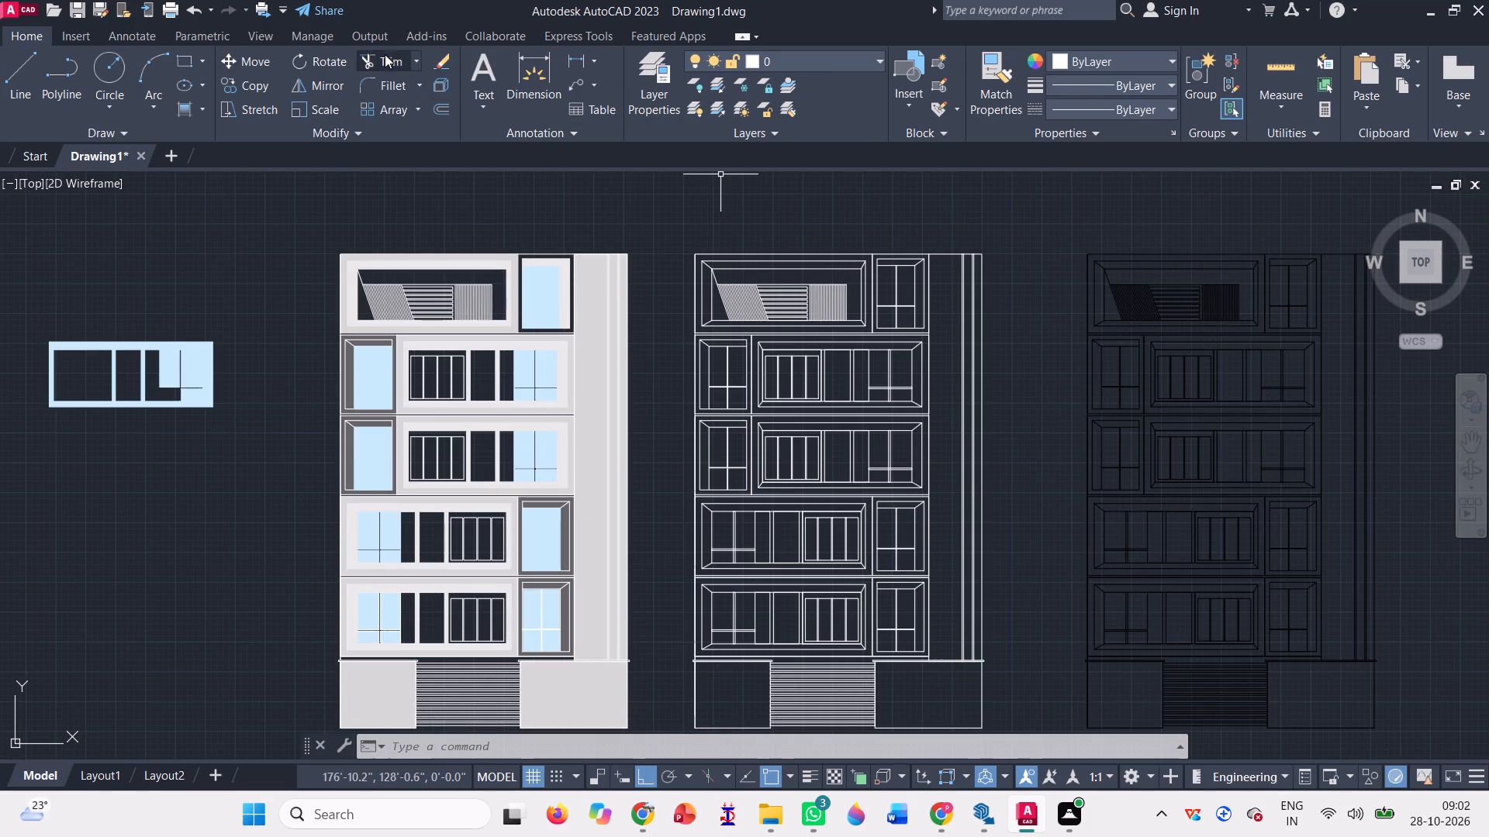
click(385, 57)
scroll(869, 267, up, 3)
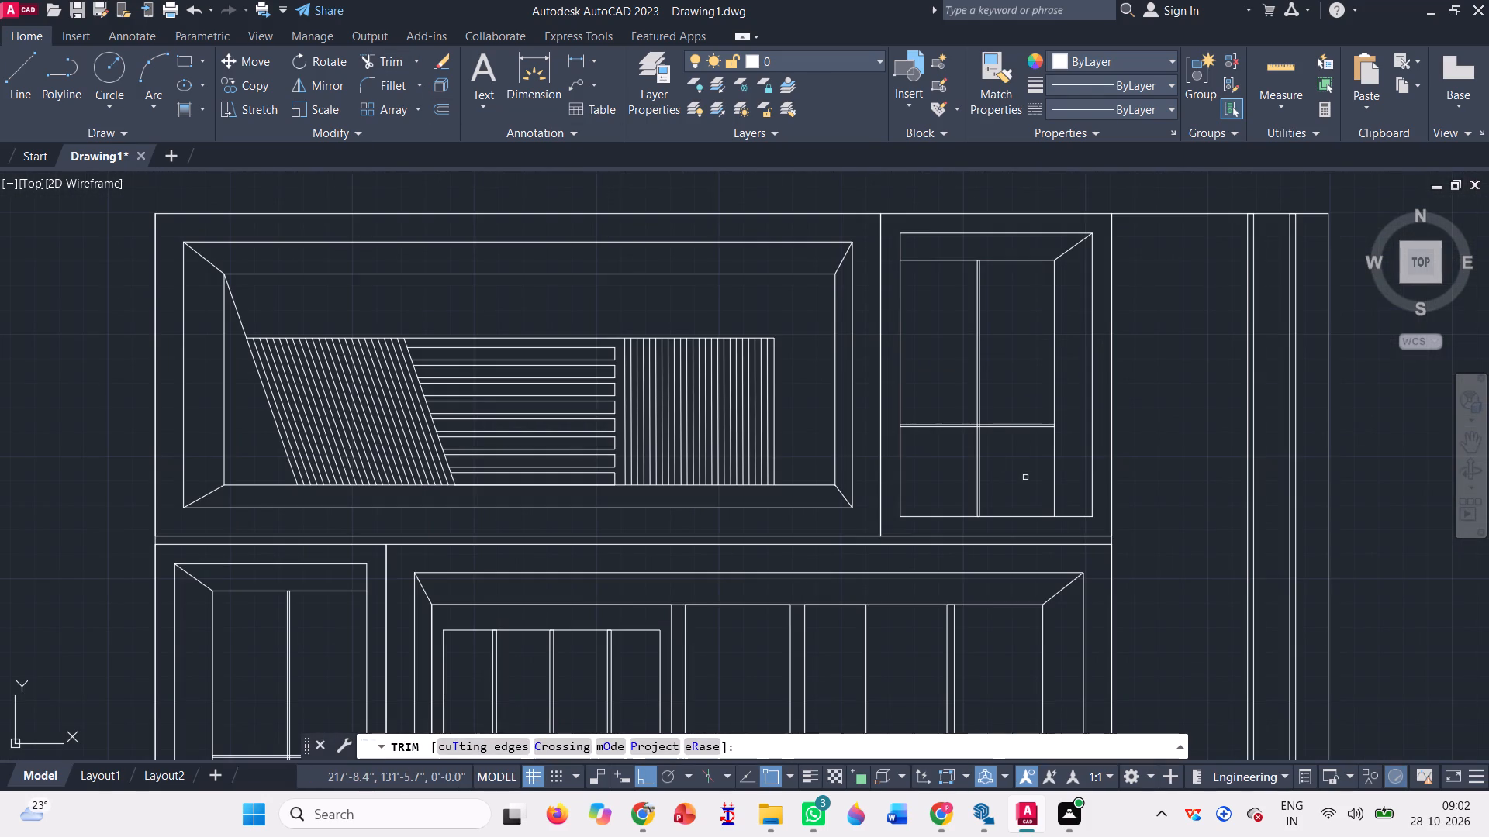
scroll(963, 435, up, 3)
scroll(1016, 375, up, 3)
click(1048, 425)
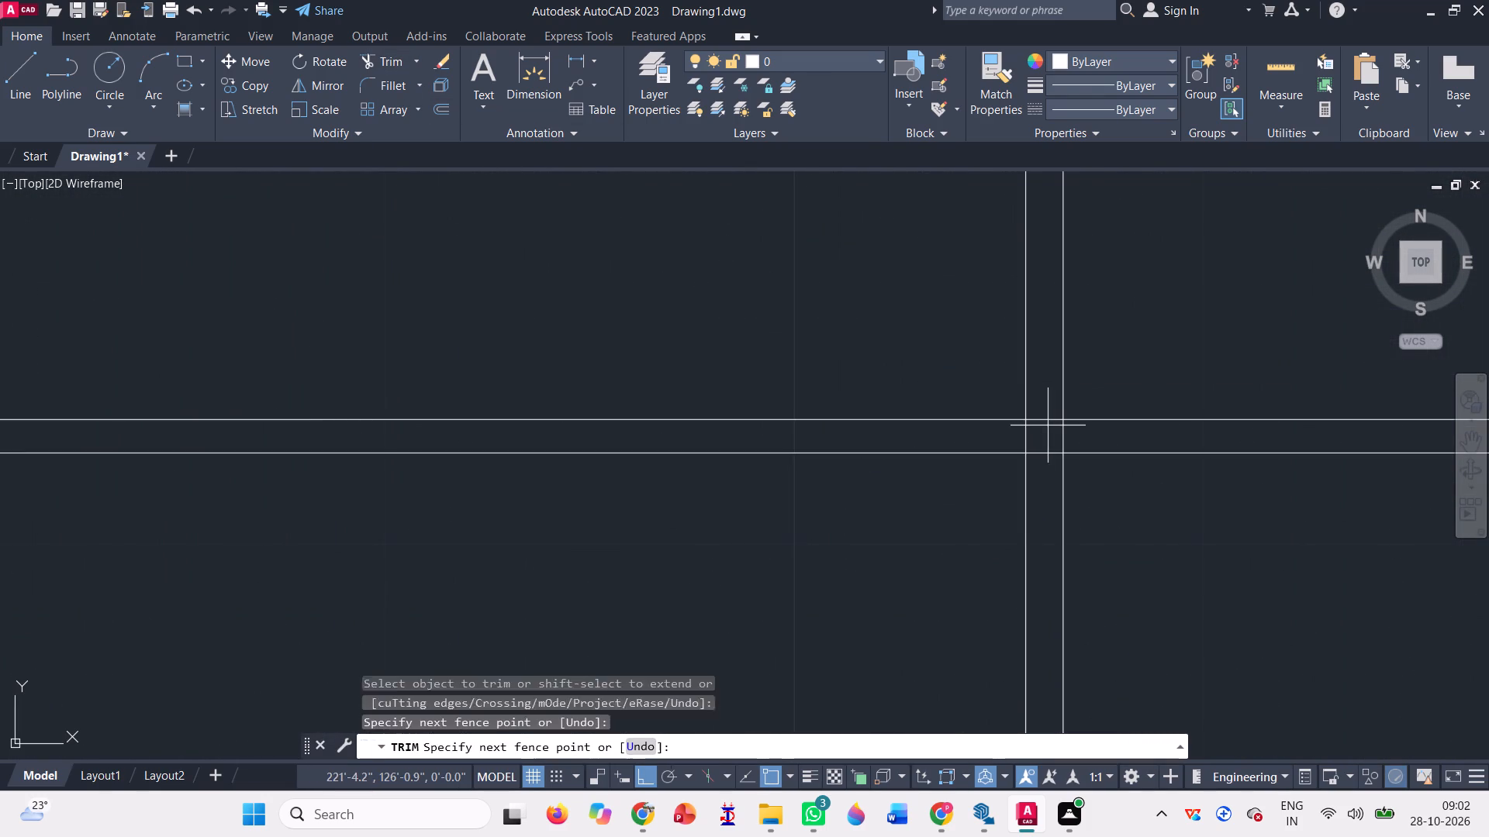
click(1052, 395)
click(1050, 462)
click(1049, 433)
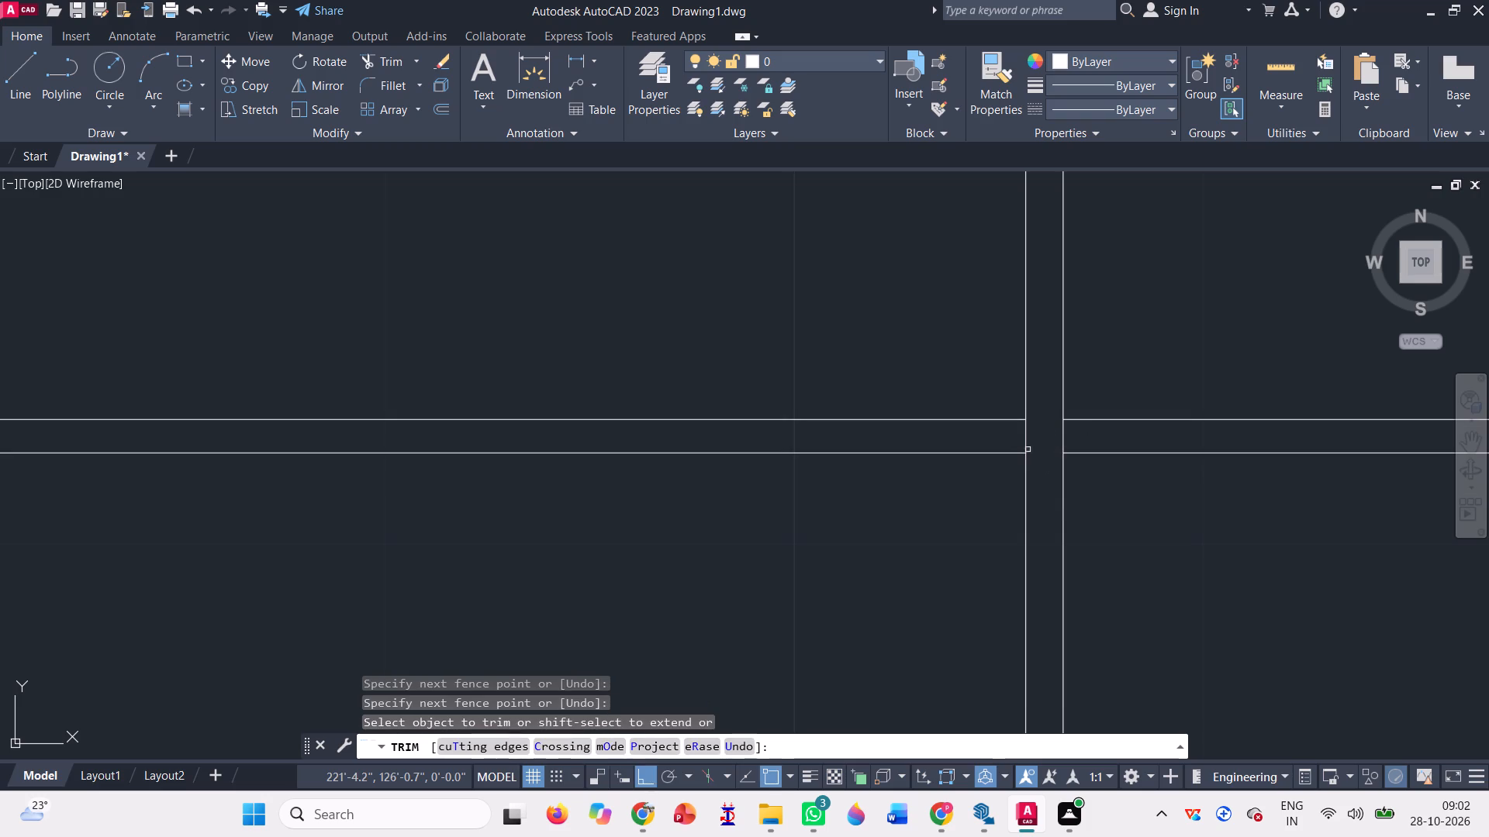
click(1005, 440)
click(1081, 439)
Trim the crossing glazing-bar lines to an open junction in the wide-bay window one floor below the top of the middle elevation.
scroll(863, 363, down, 5)
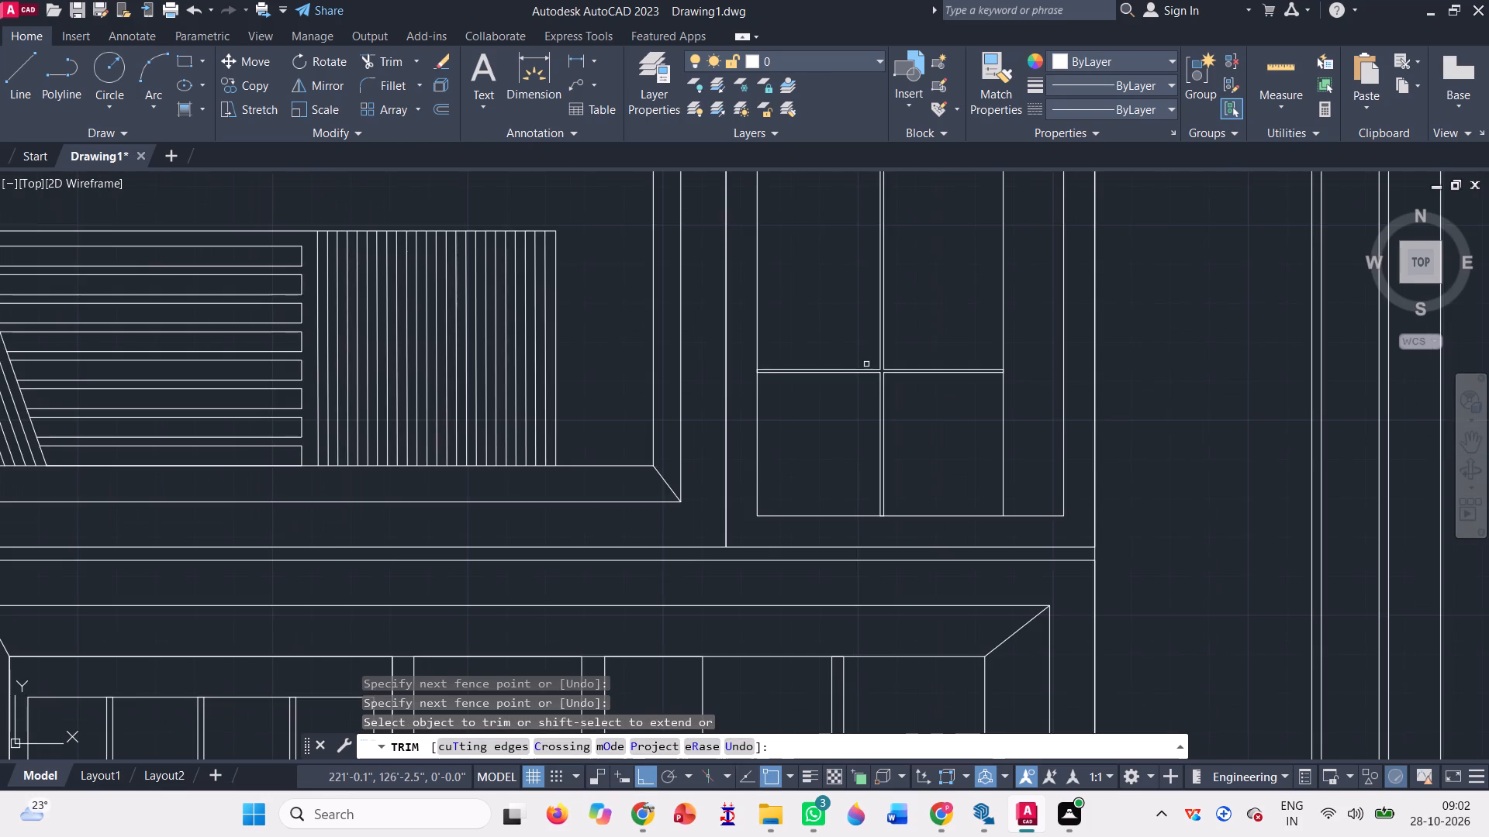
scroll(881, 355, down, 1)
scroll(744, 300, down, 1)
scroll(810, 245, down, 1)
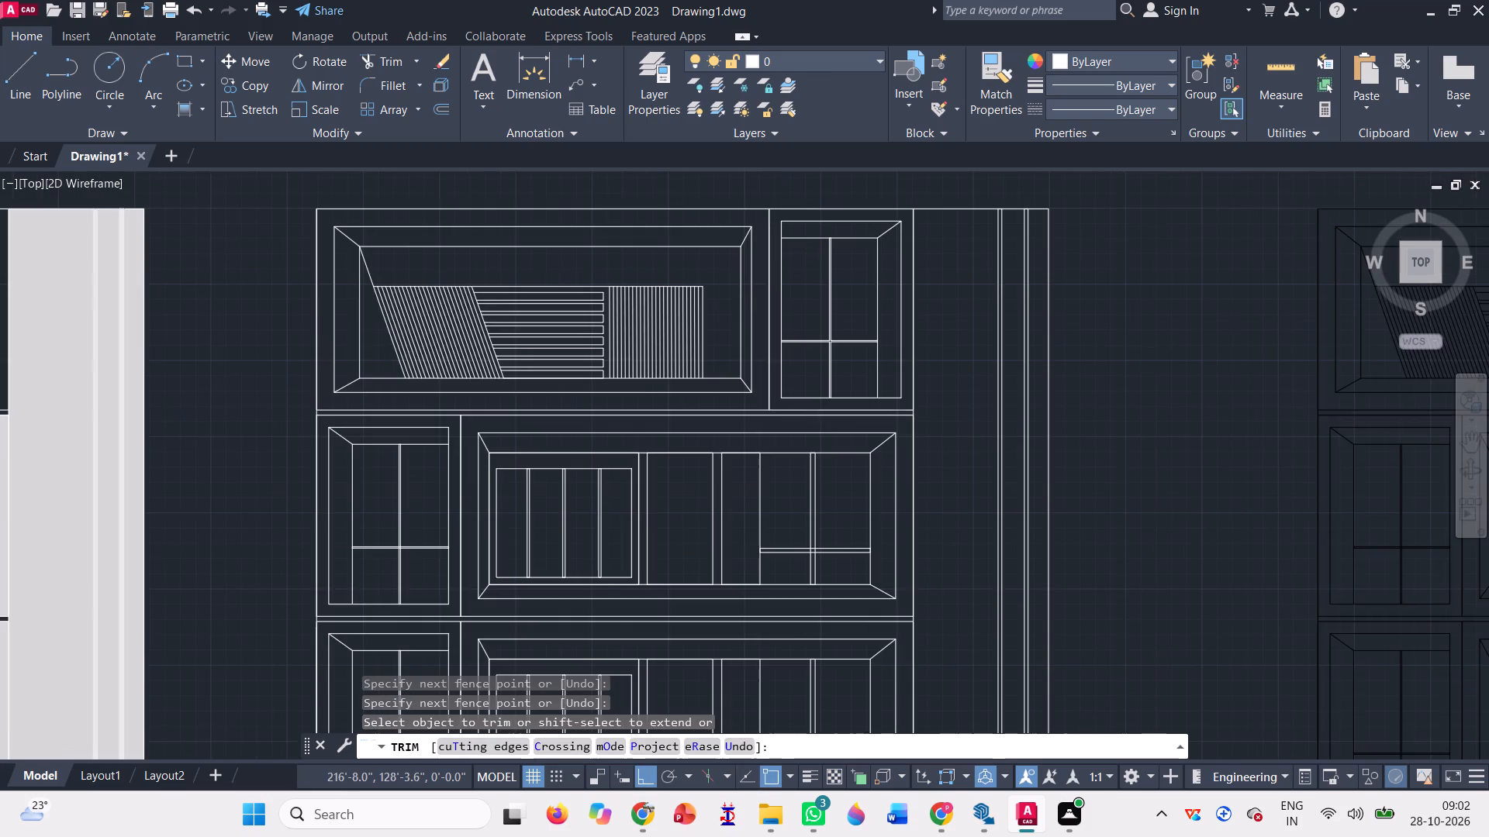
scroll(813, 443, up, 7)
click(755, 387)
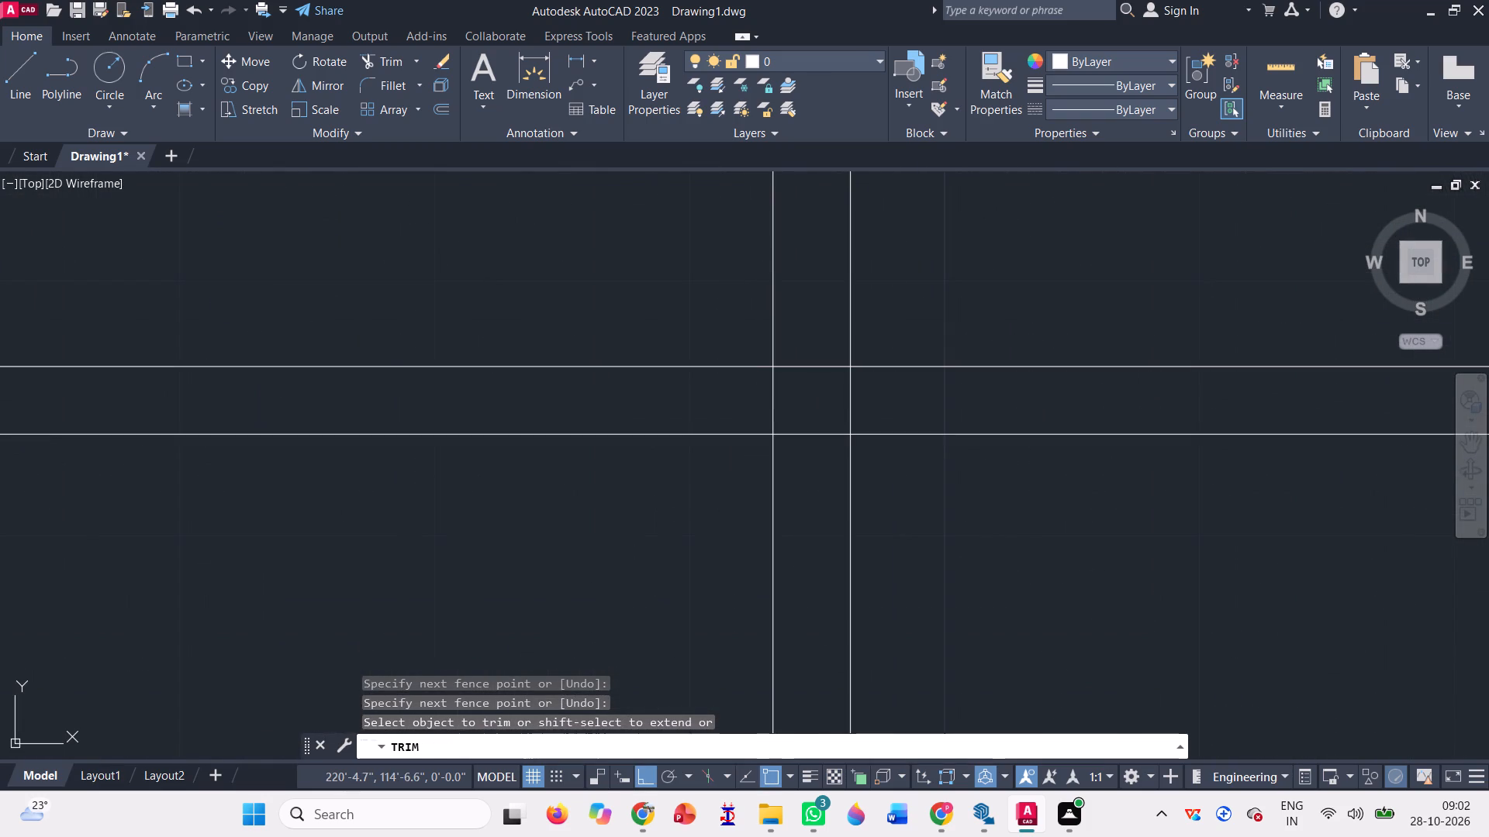
click(873, 403)
click(821, 354)
click(823, 464)
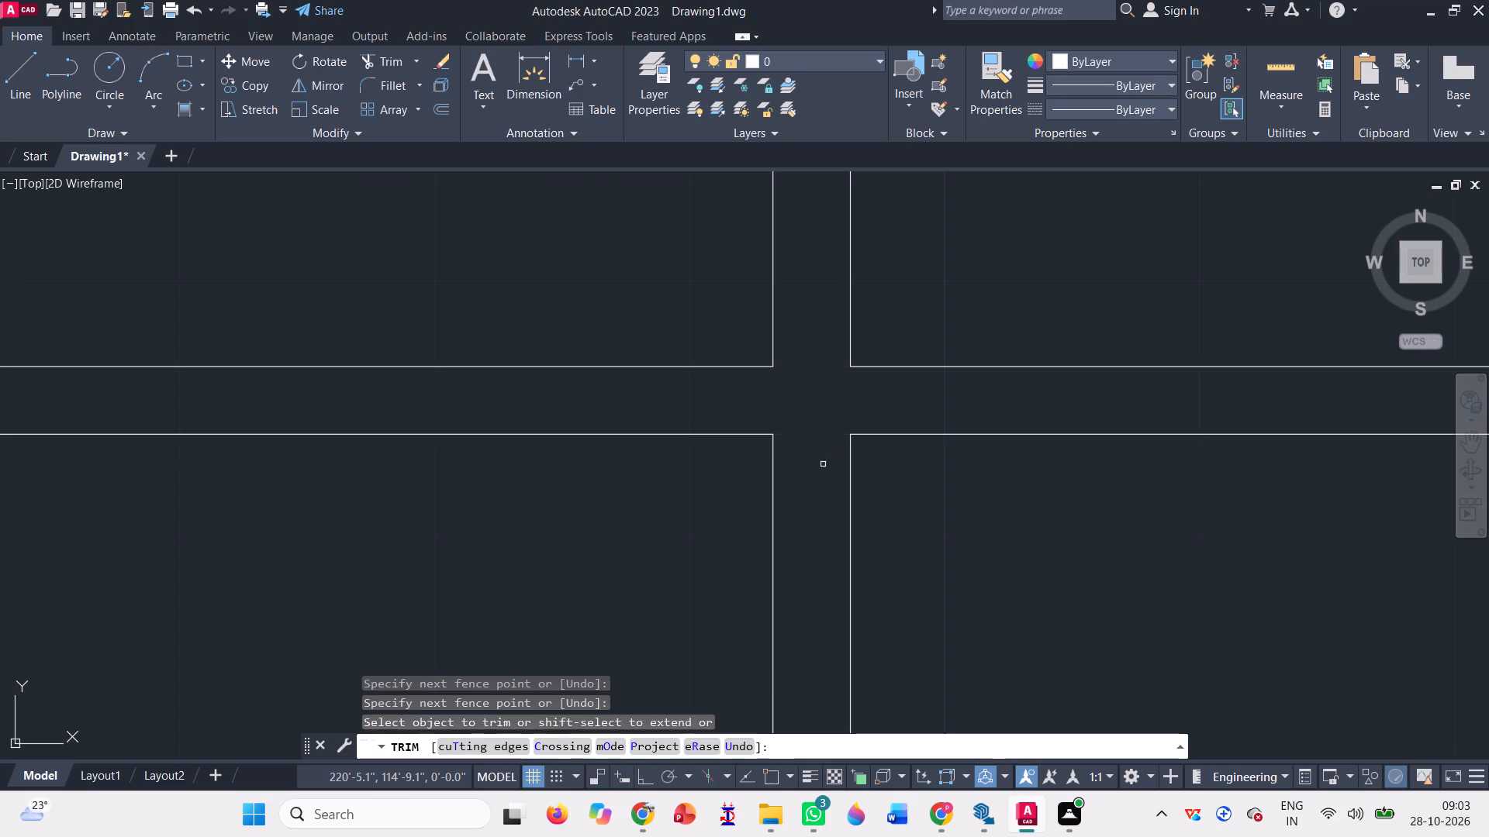
Trim the crossing glazing-bar lines to an open junction in the narrow window on that same floor of the middle elevation.
scroll(941, 393, down, 6)
scroll(530, 403, up, 4)
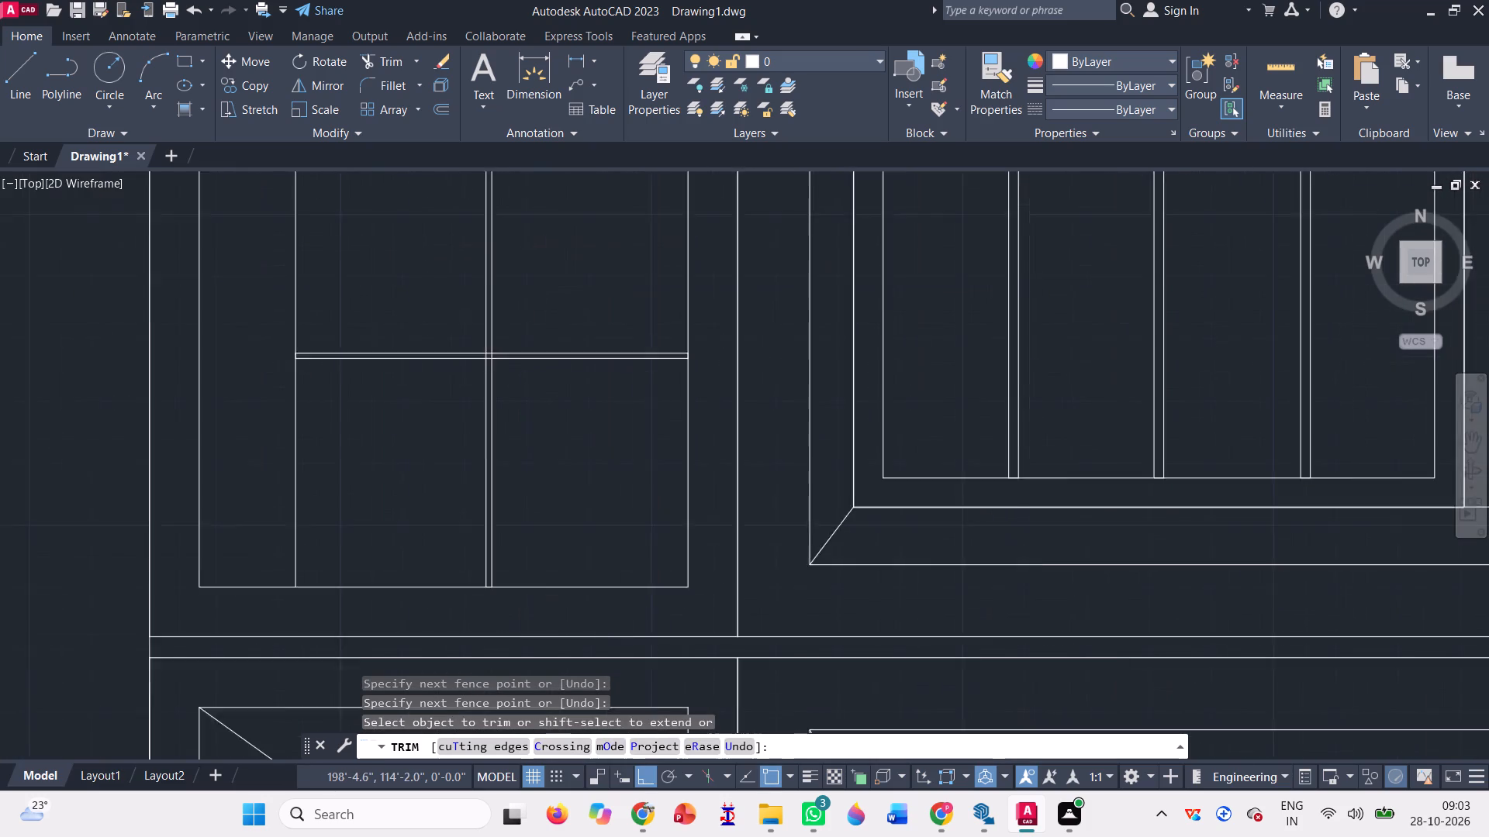
scroll(478, 329, up, 4)
click(386, 315)
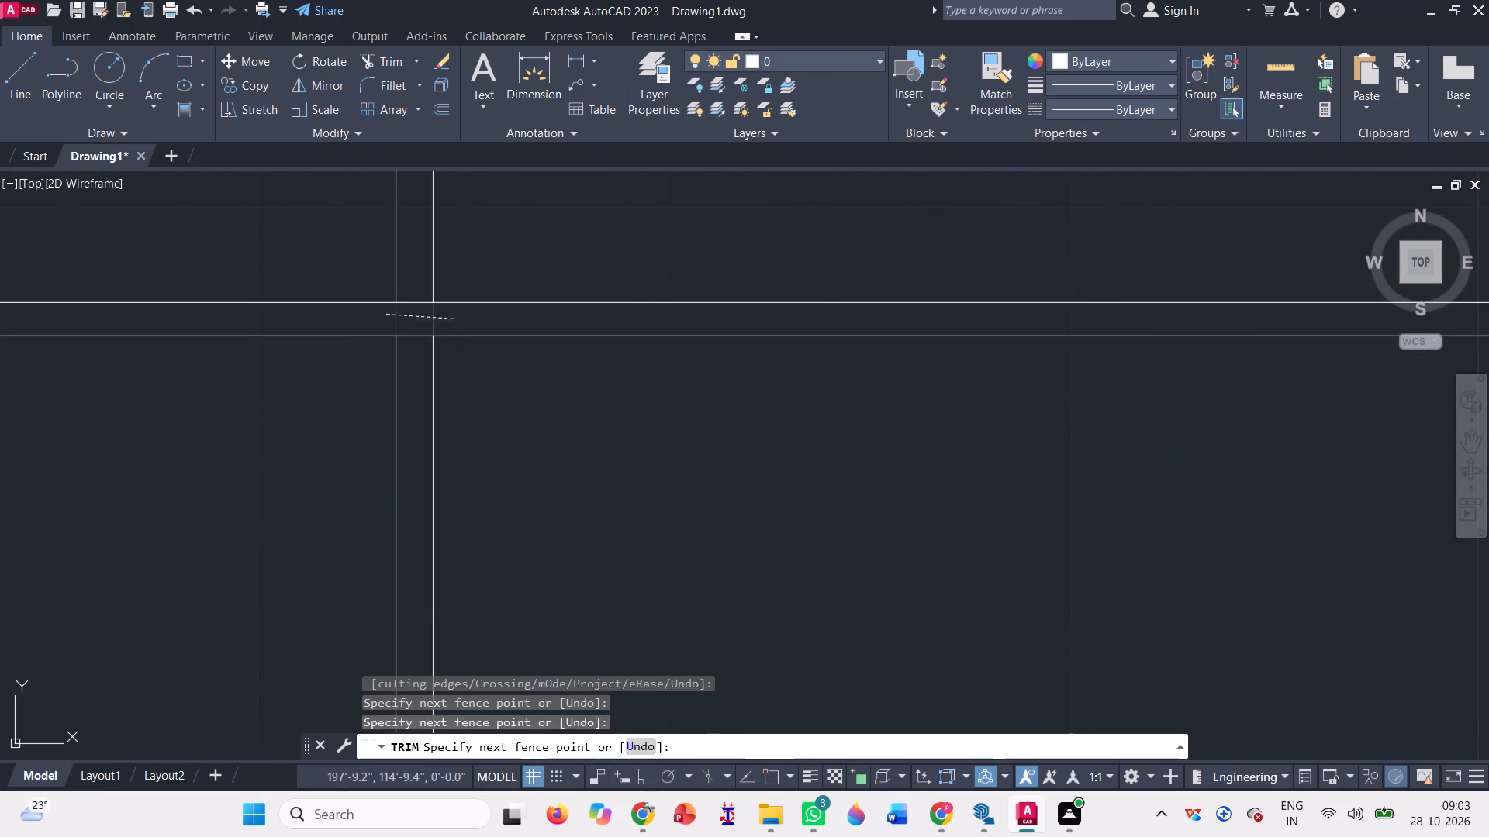
click(454, 319)
click(420, 294)
click(422, 356)
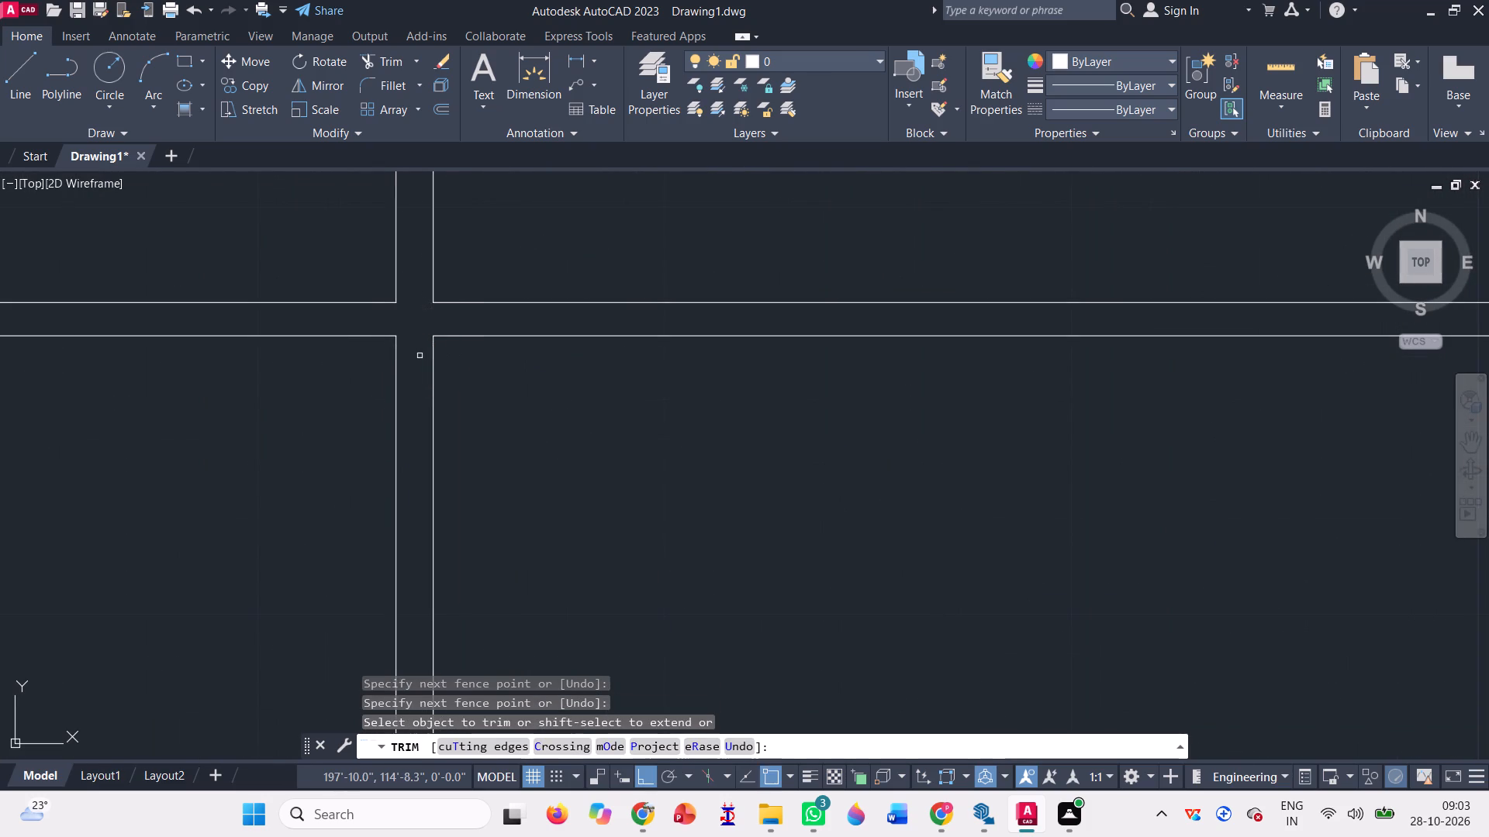
Trim the crossing glazing-bar lines to an open junction in the narrow window two floors below the top of the middle elevation.
scroll(433, 308, down, 3)
scroll(499, 284, down, 4)
scroll(520, 512, up, 4)
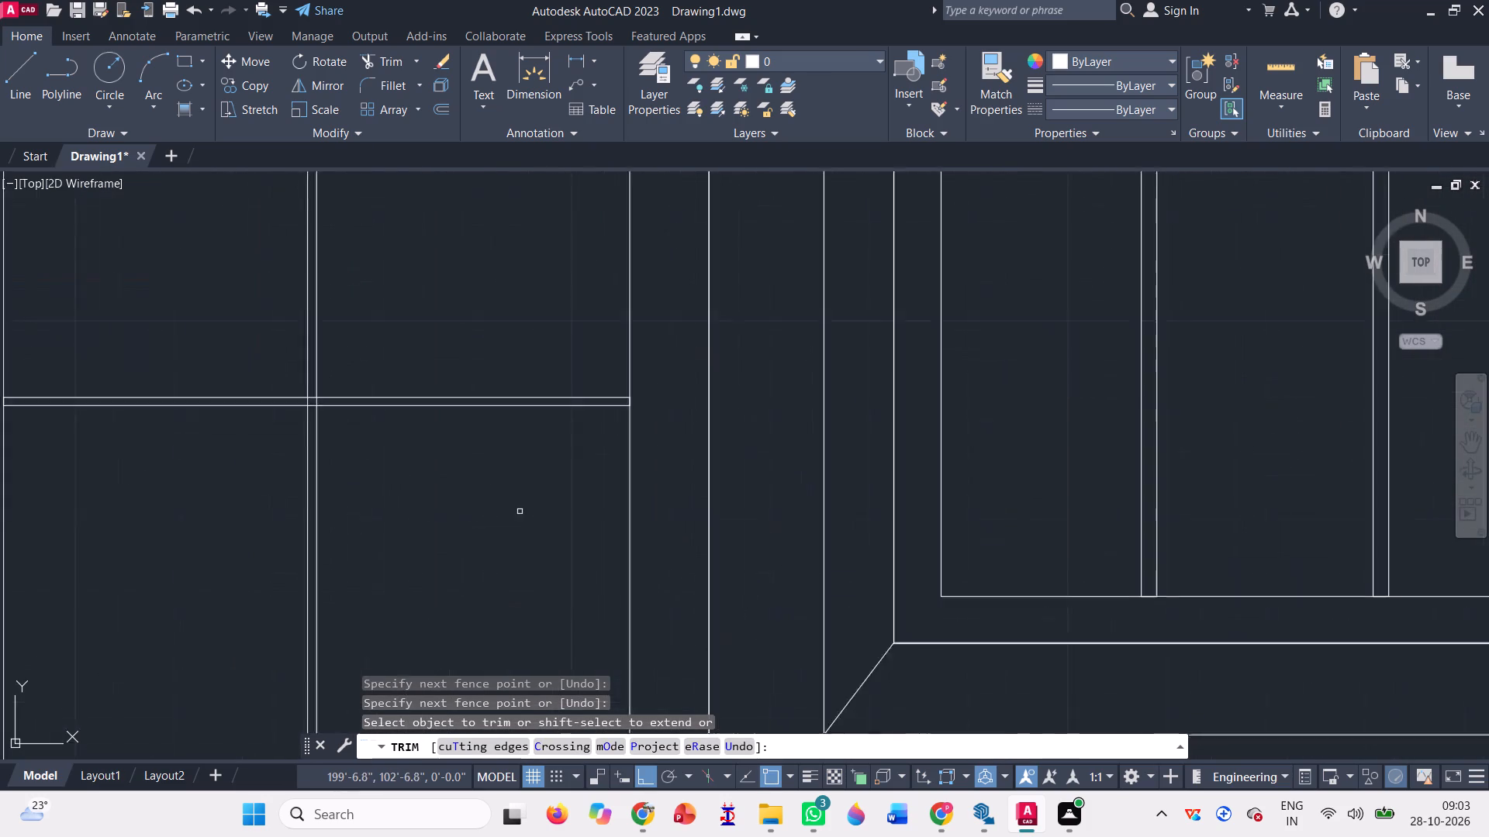
scroll(287, 386, up, 4)
click(386, 471)
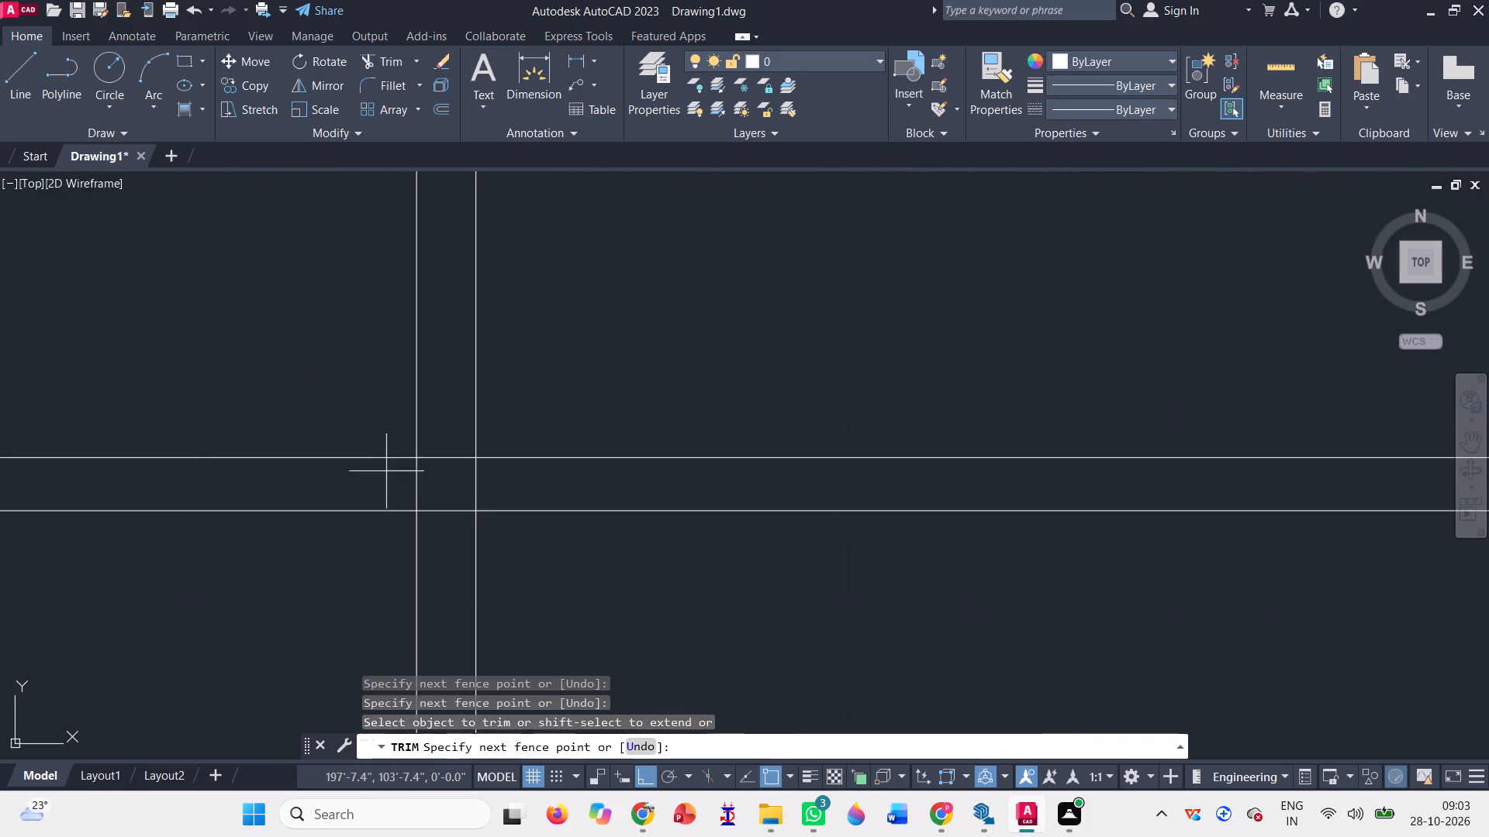
click(506, 487)
click(452, 447)
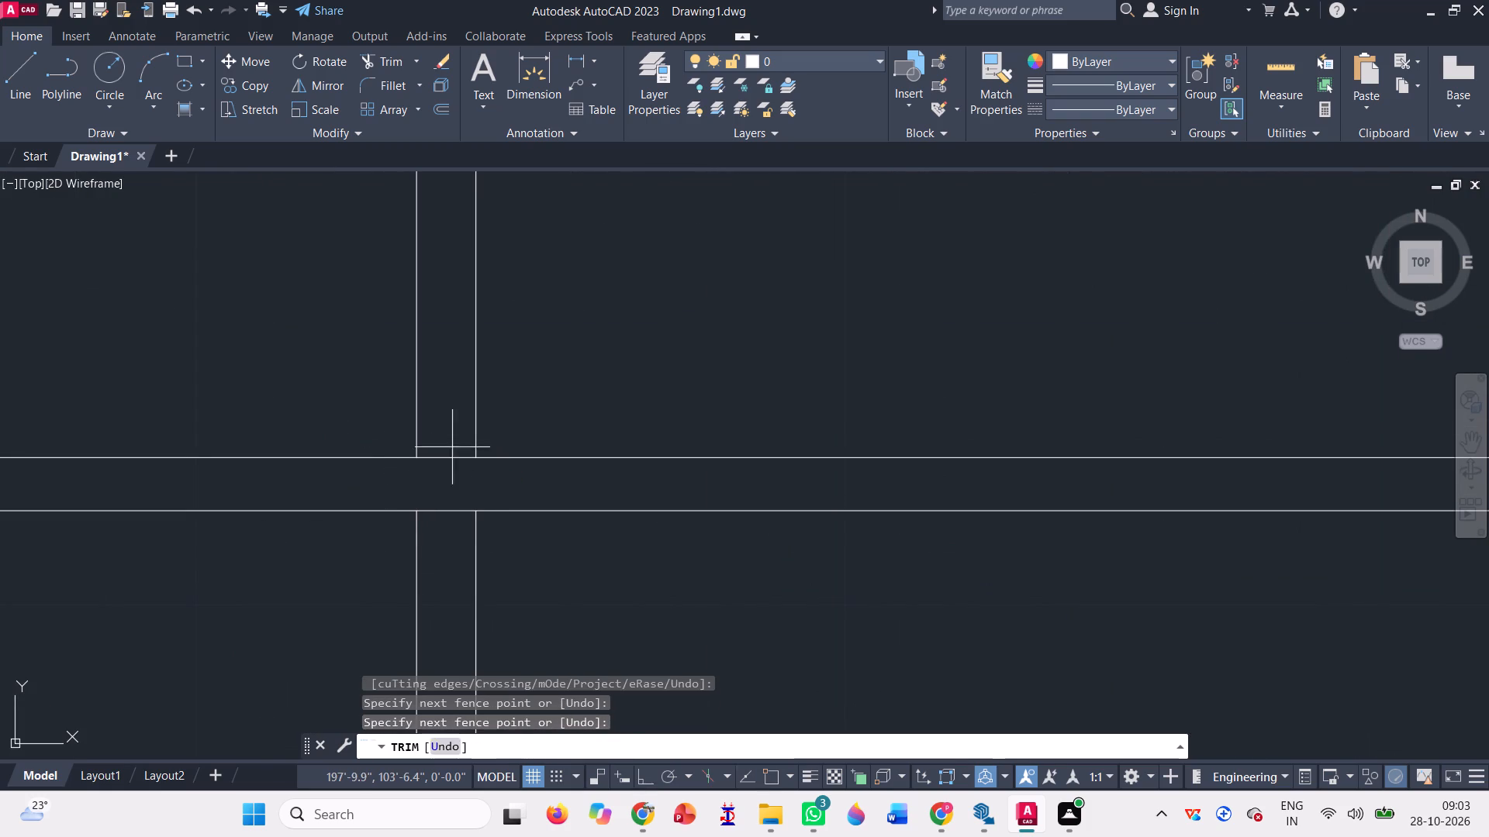
click(438, 542)
Trim the crossing glazing-bar lines to an open junction in the wide-bay window on that same floor.
scroll(312, 439, down, 7)
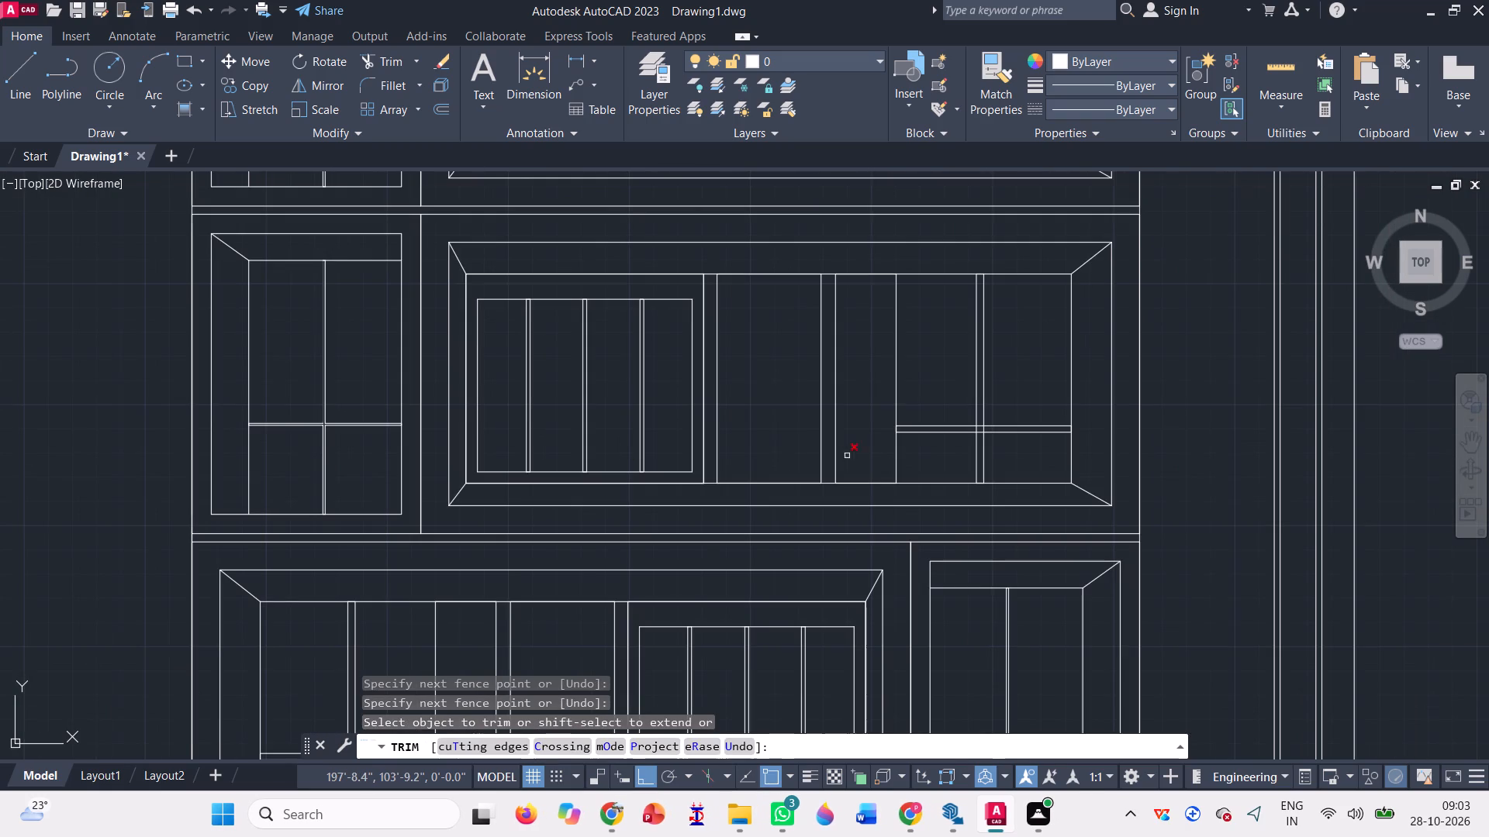
scroll(1024, 426, up, 4)
click(626, 442)
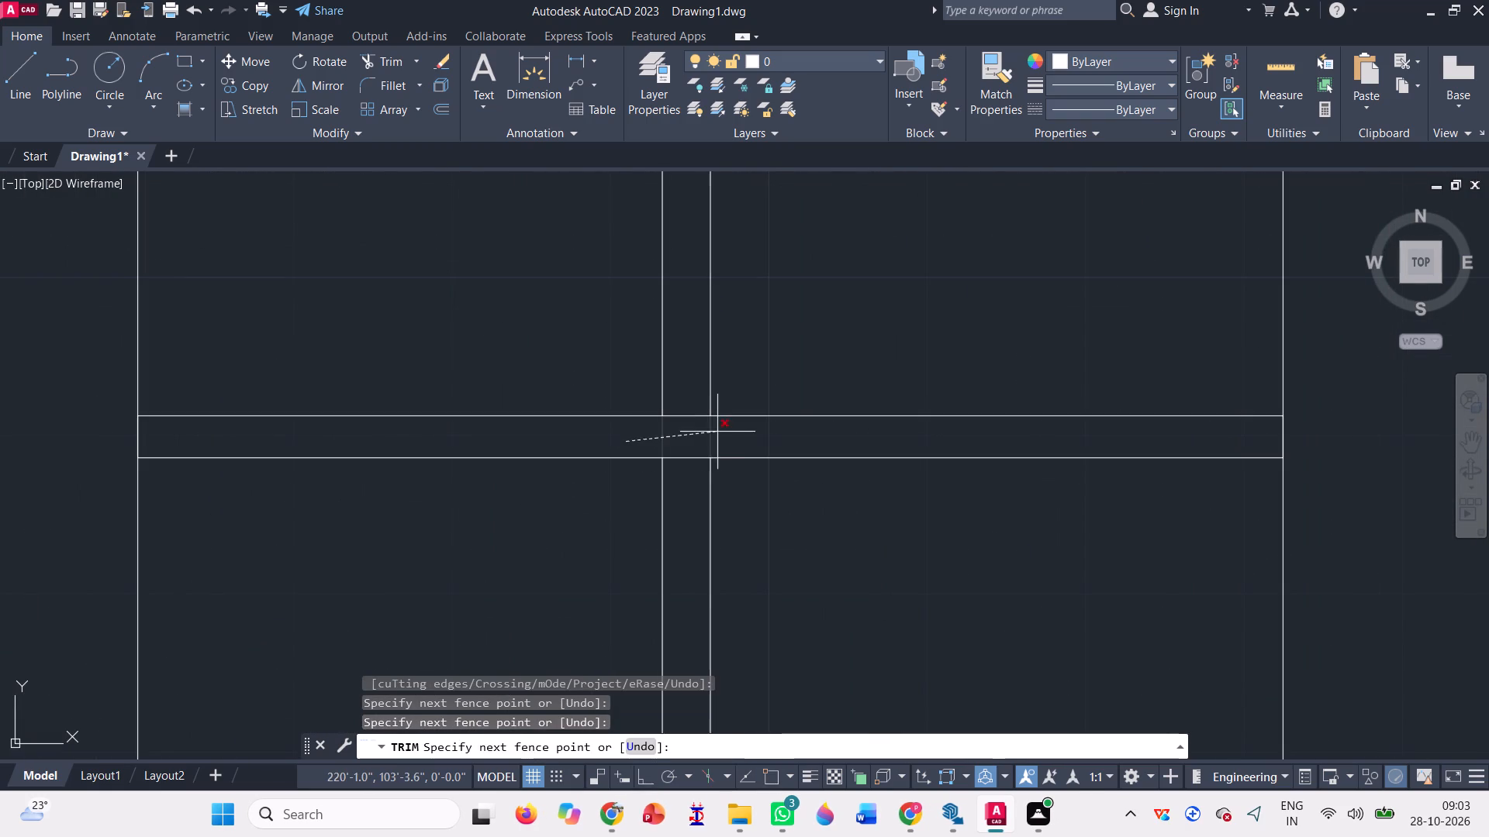
click(731, 443)
click(690, 412)
click(695, 477)
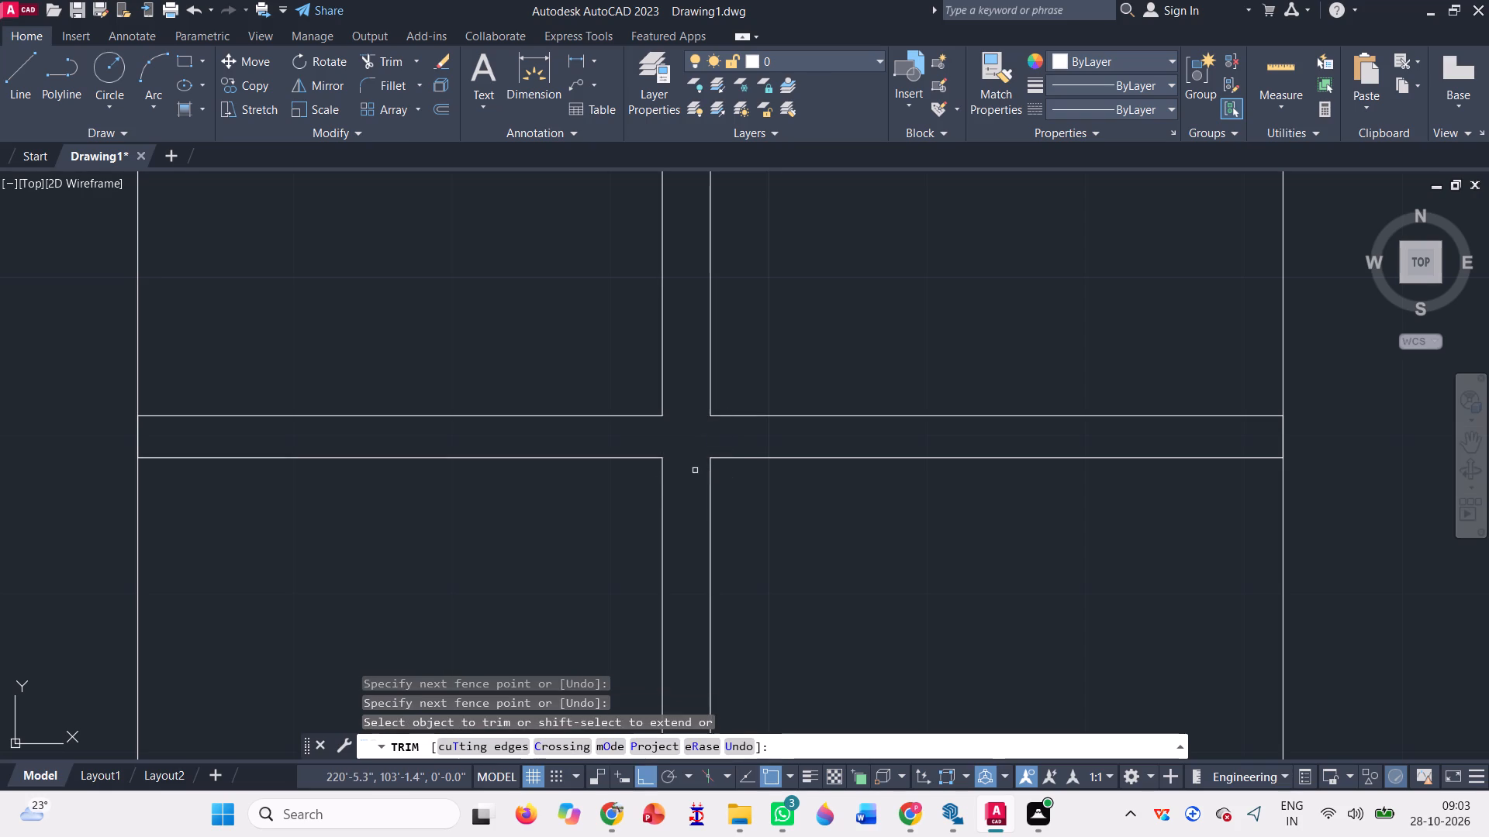
Trim the short top-edge segments between the paired lines of all three uprights in the four-panel window of that wide bay.
scroll(678, 419, down, 4)
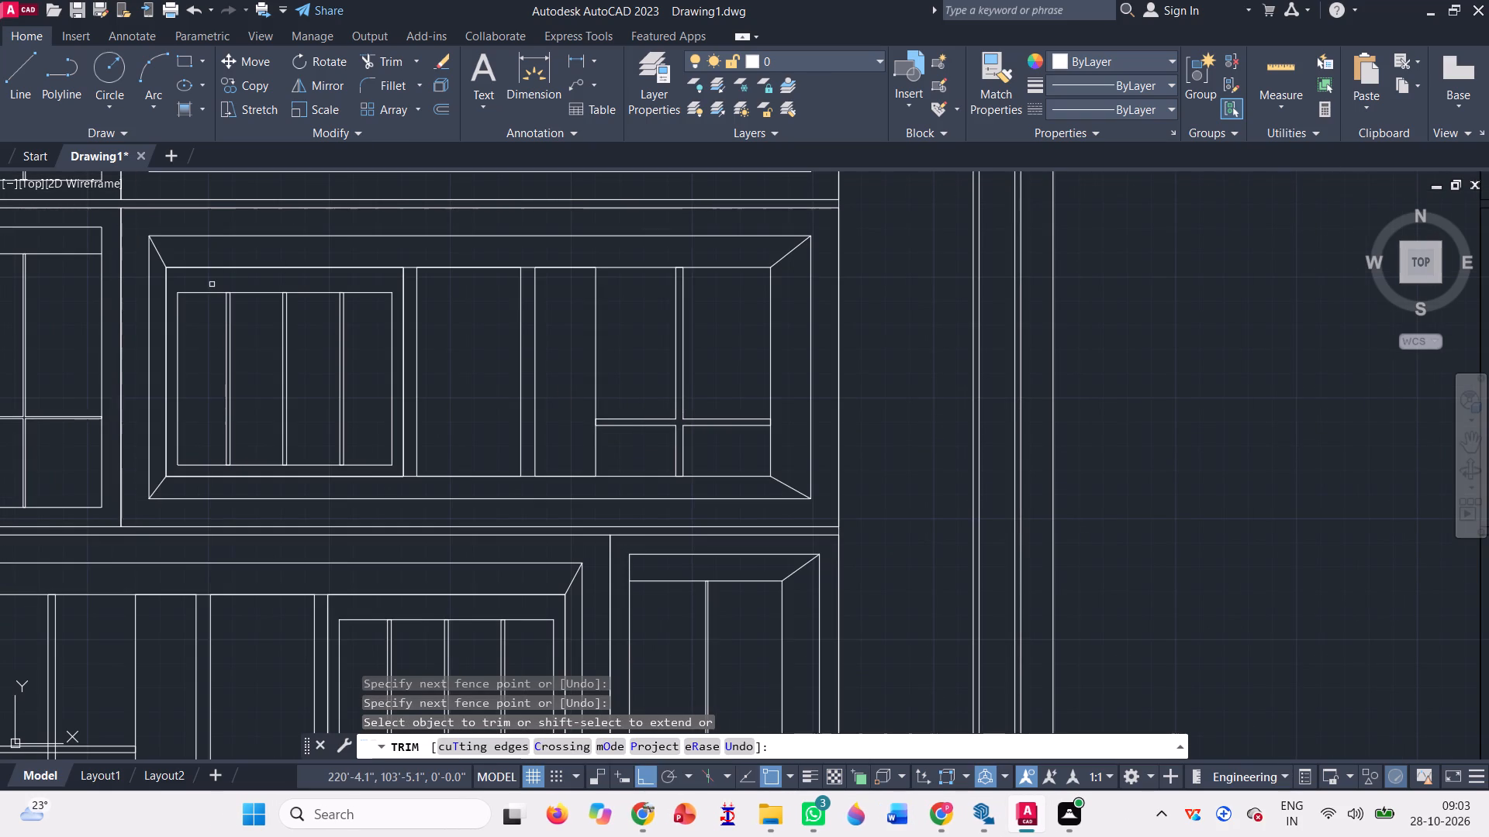
scroll(210, 284, up, 3)
click(276, 315)
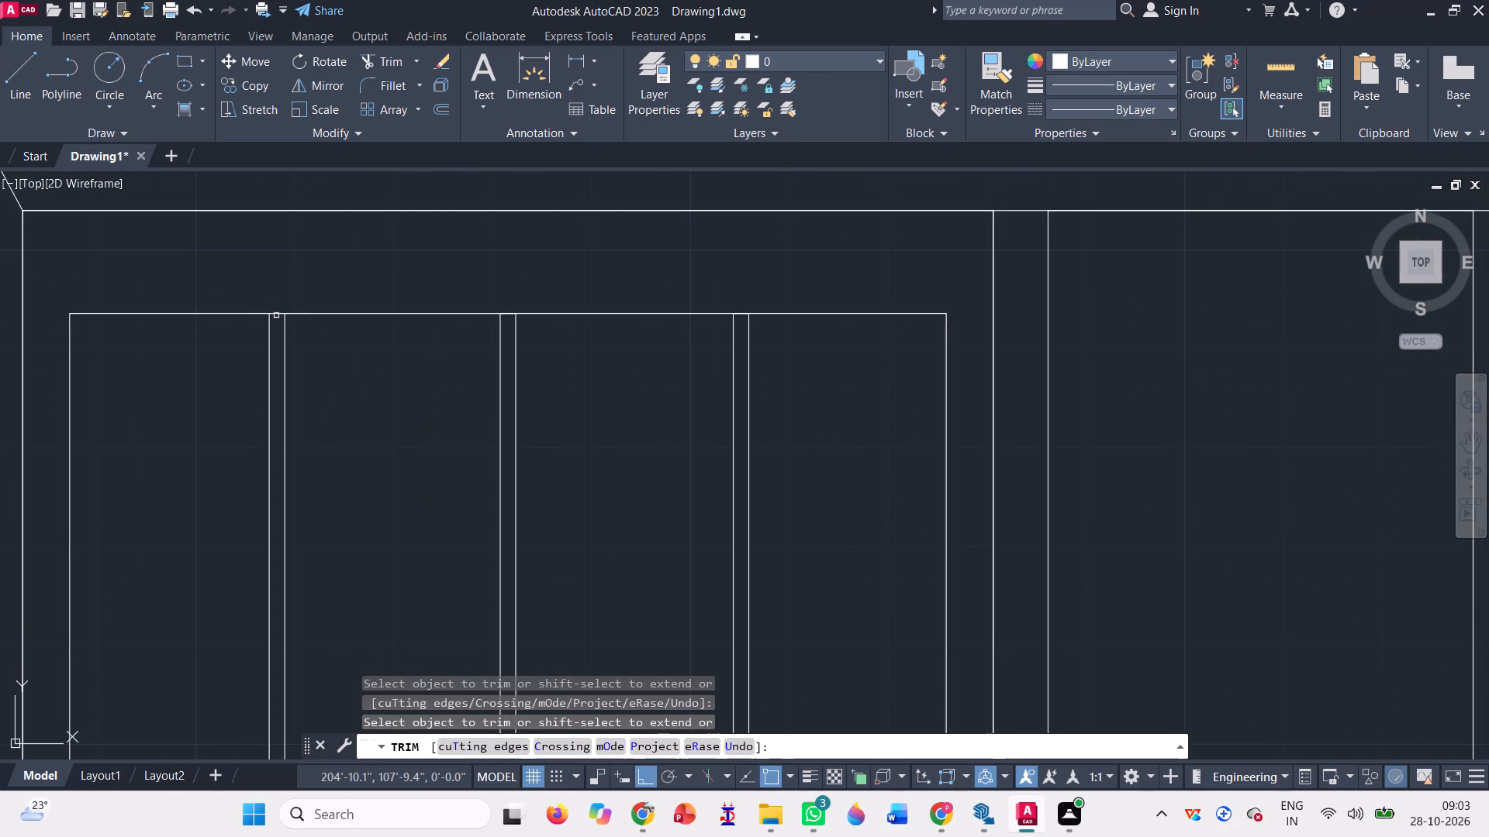
click(276, 315)
click(506, 314)
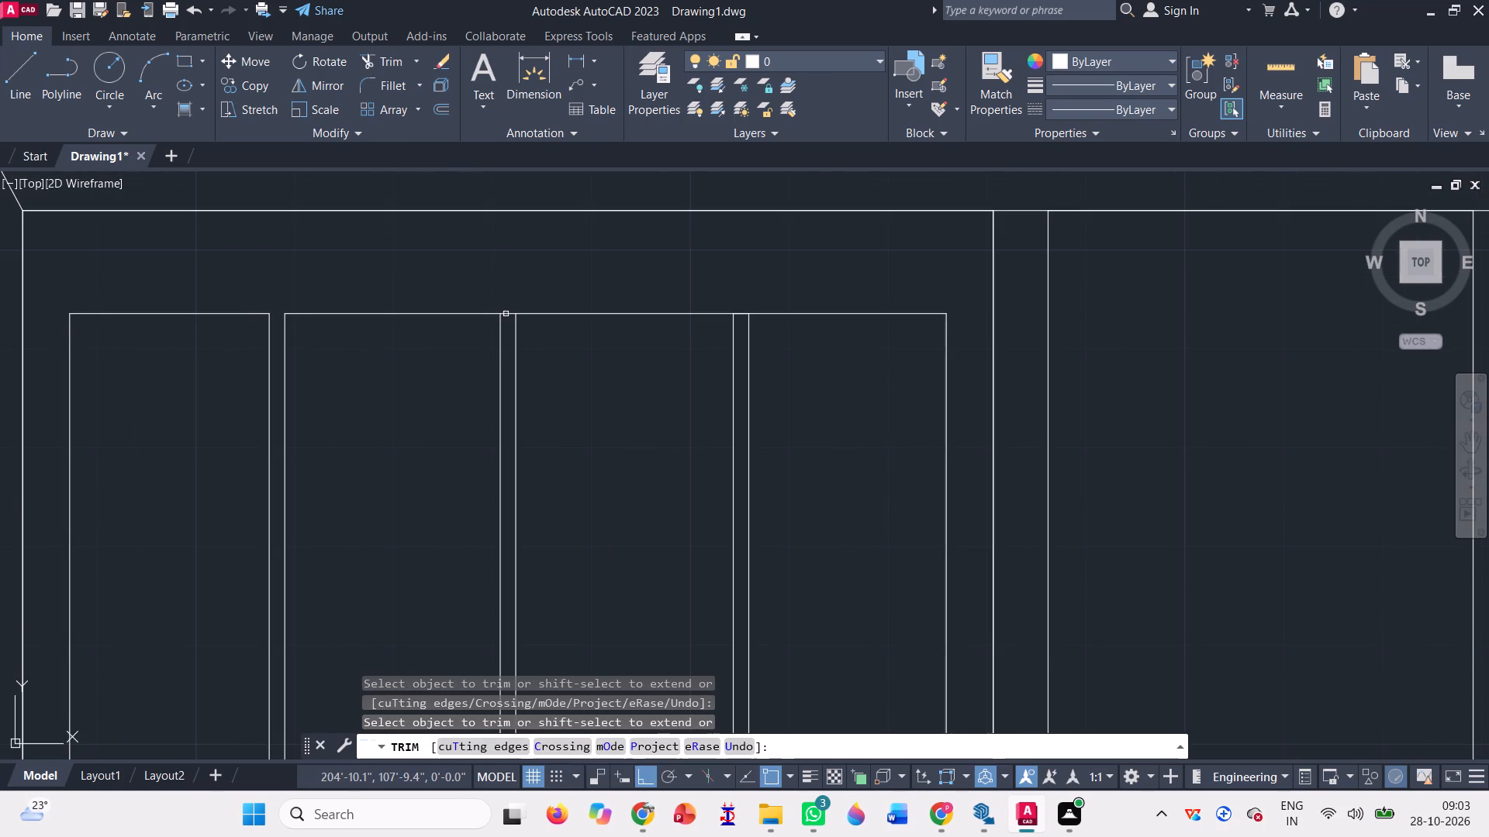
click(508, 315)
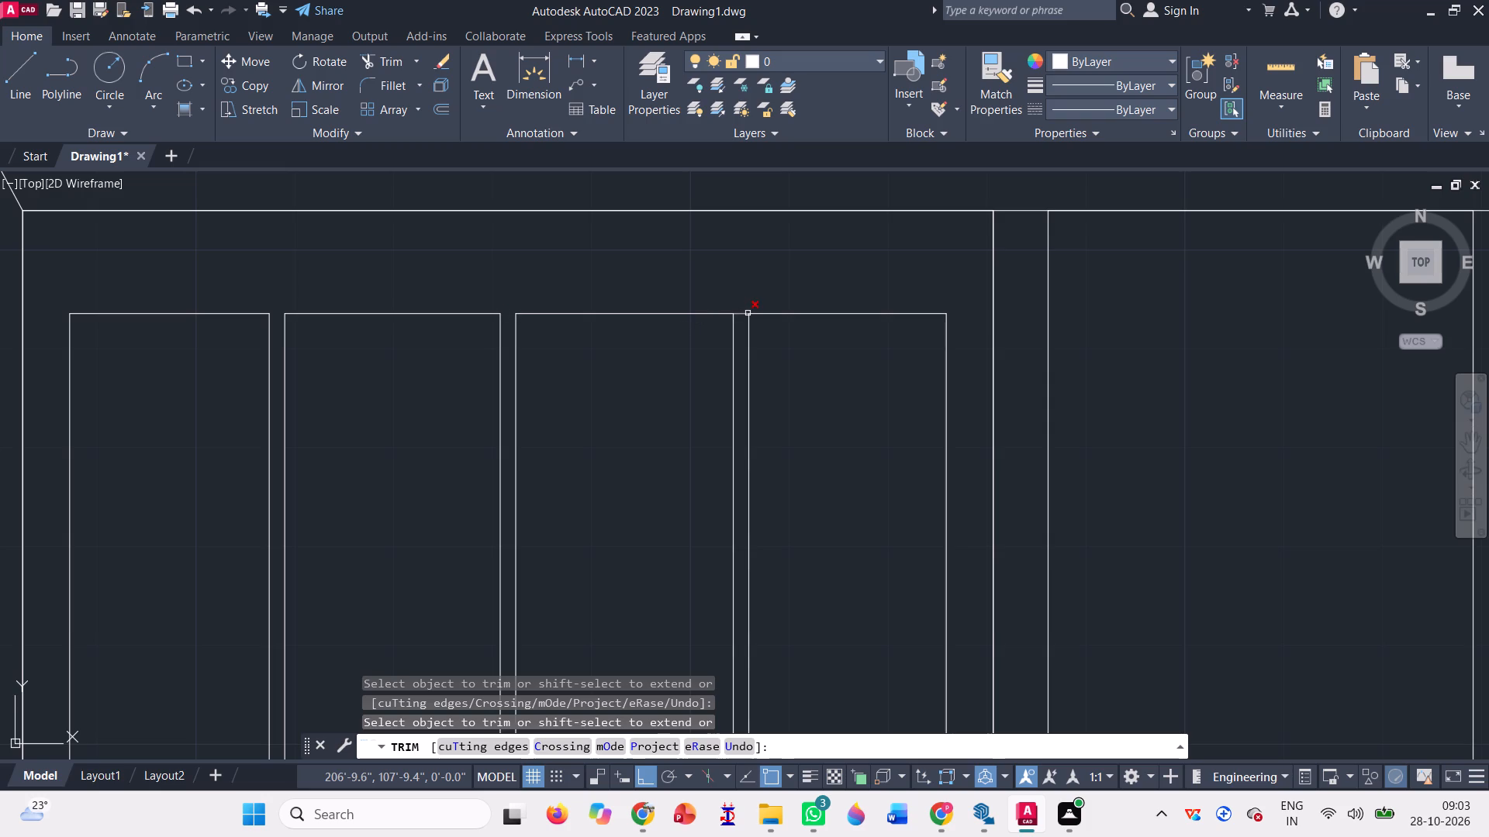
click(740, 316)
click(740, 316)
Trim the short bottom-edge segments between the paired lines of all three uprights in that same four-panel window.
scroll(745, 311, down, 2)
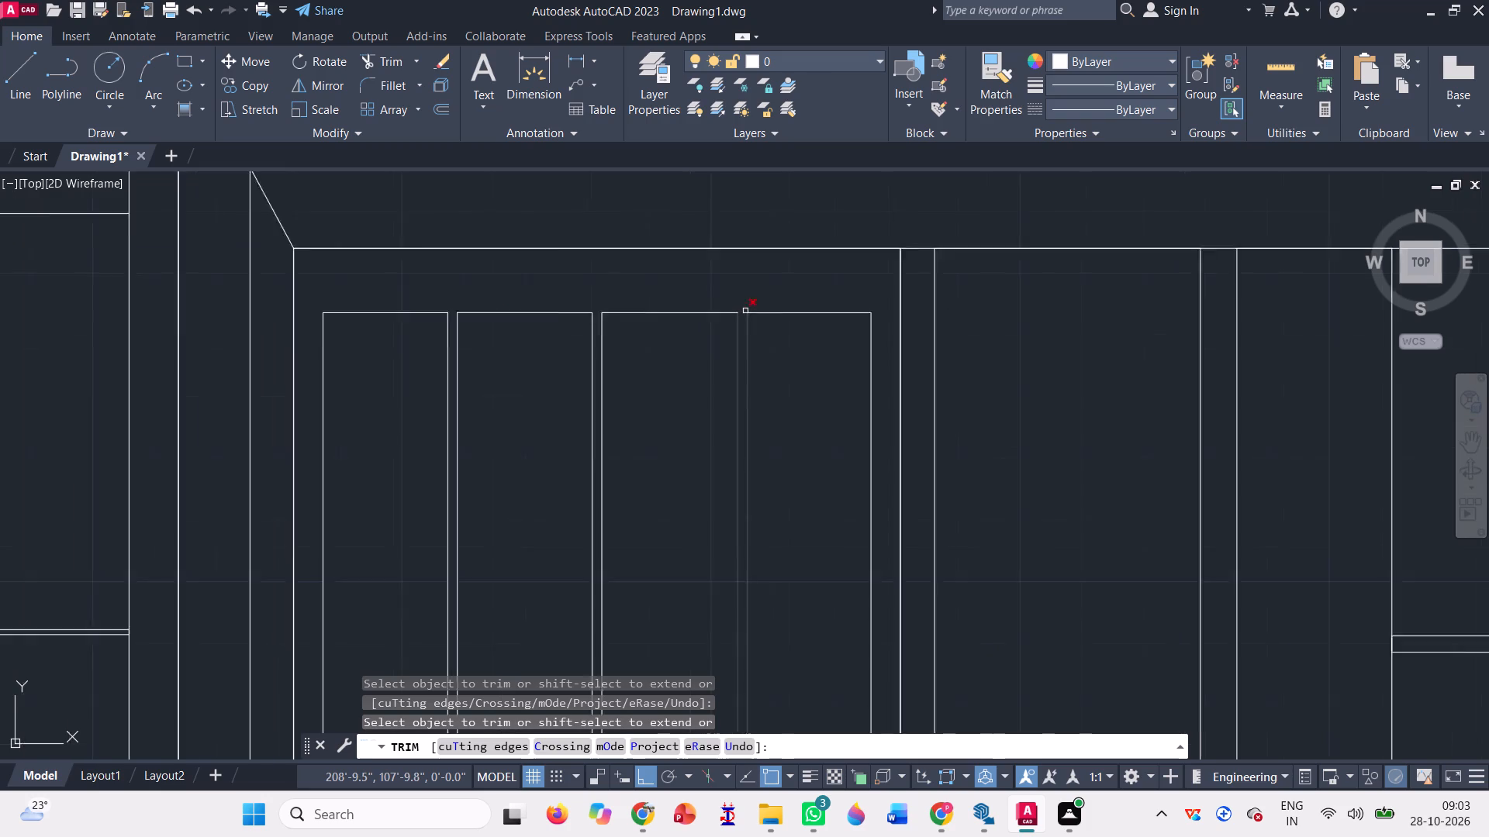
scroll(748, 607, up, 3)
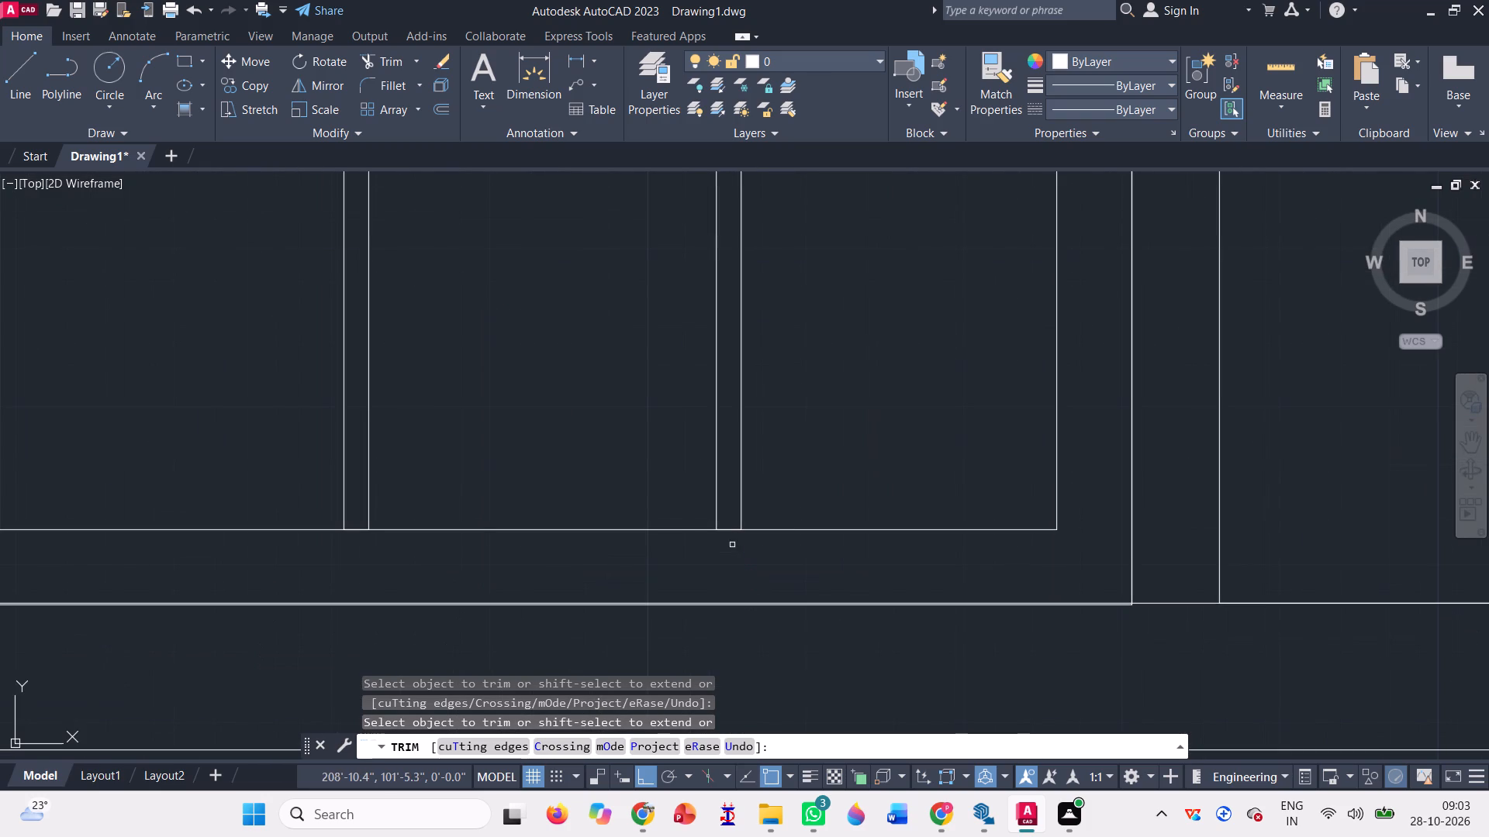
click(735, 529)
click(736, 529)
click(734, 529)
scroll(716, 570, down, 1)
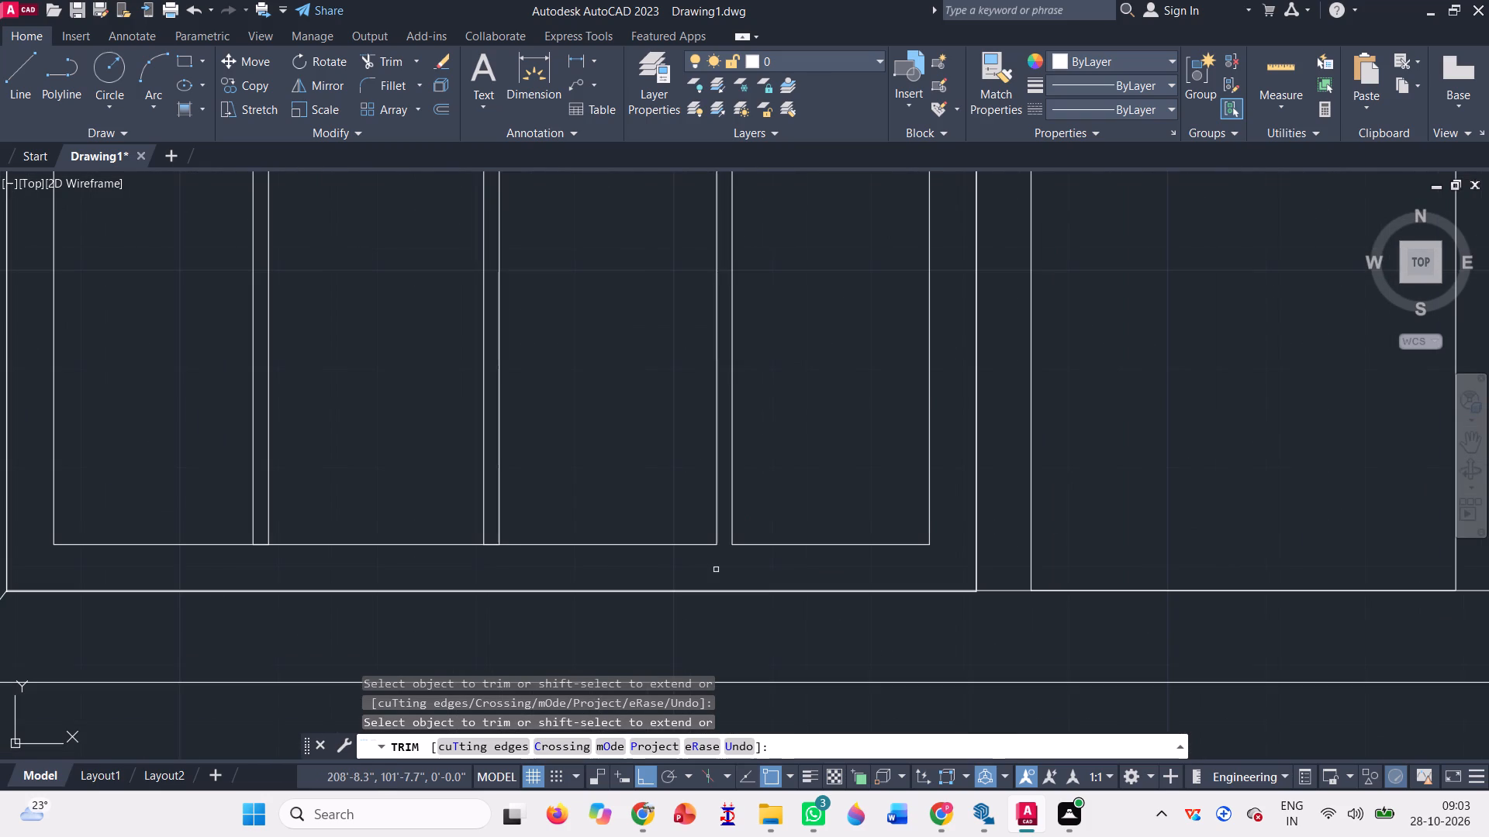
click(495, 547)
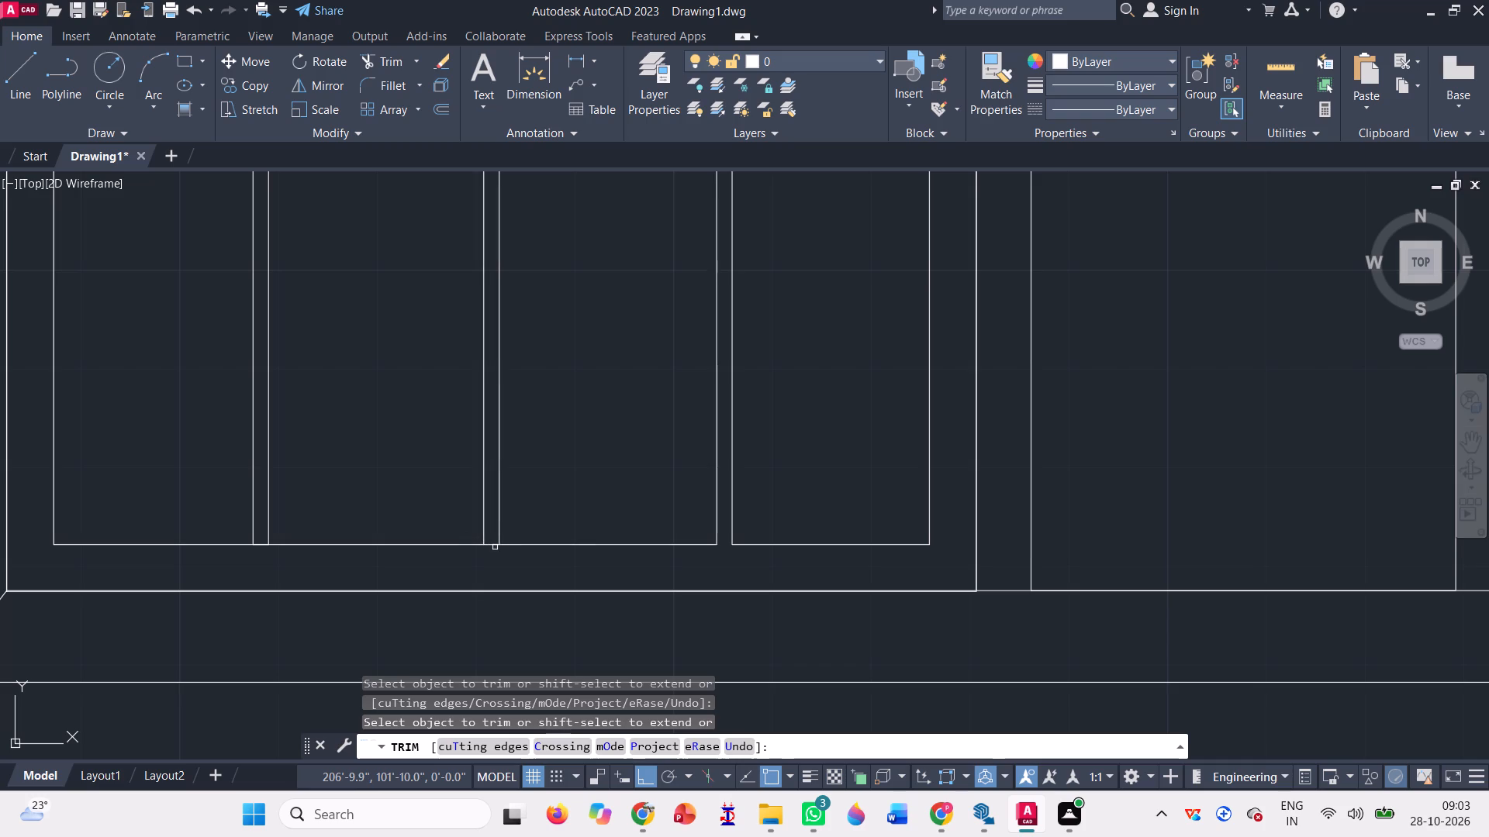
click(492, 544)
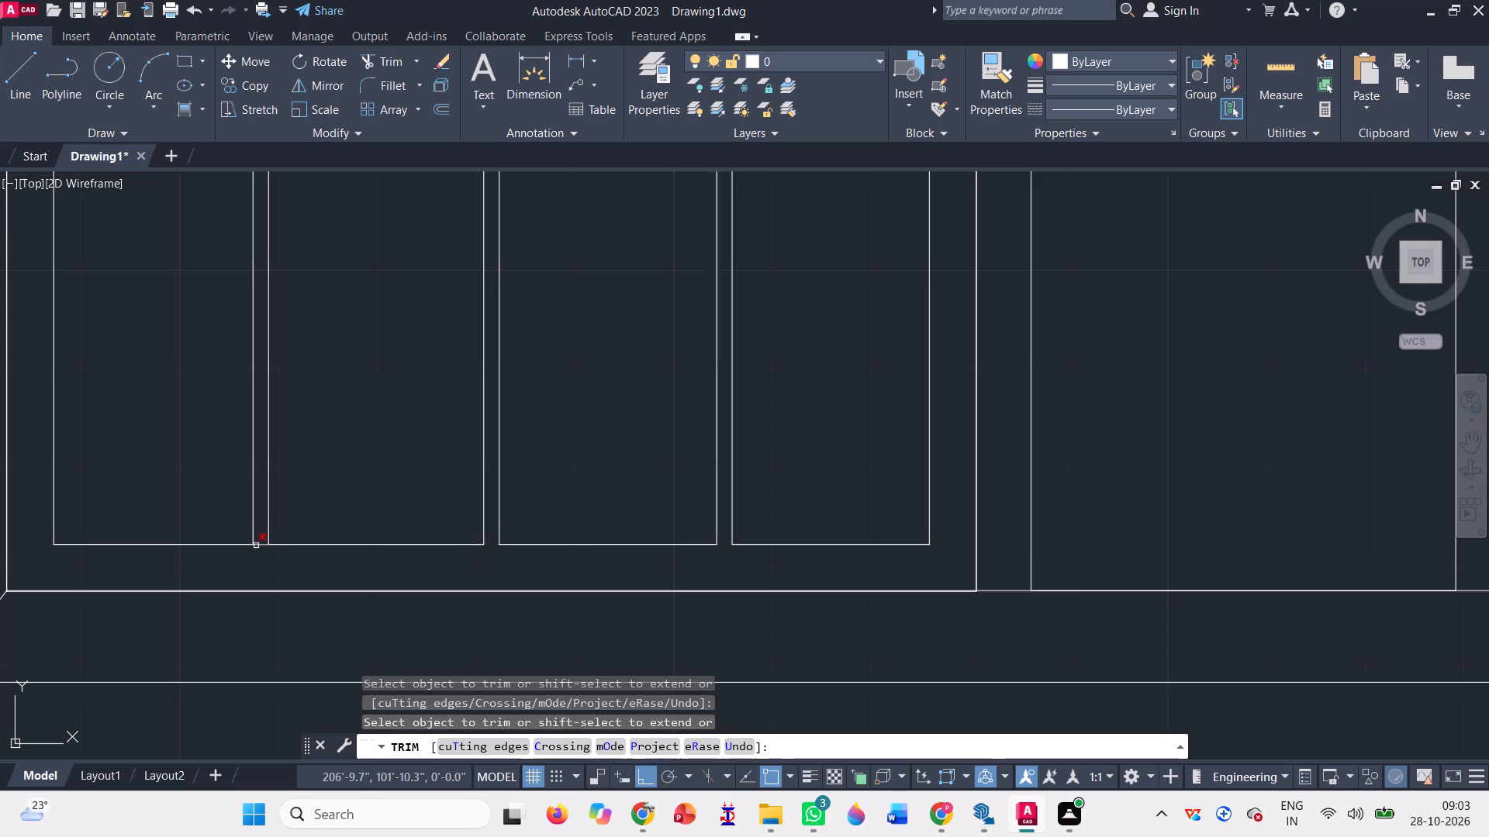
click(255, 545)
click(267, 546)
click(258, 545)
scroll(381, 528, down, 3)
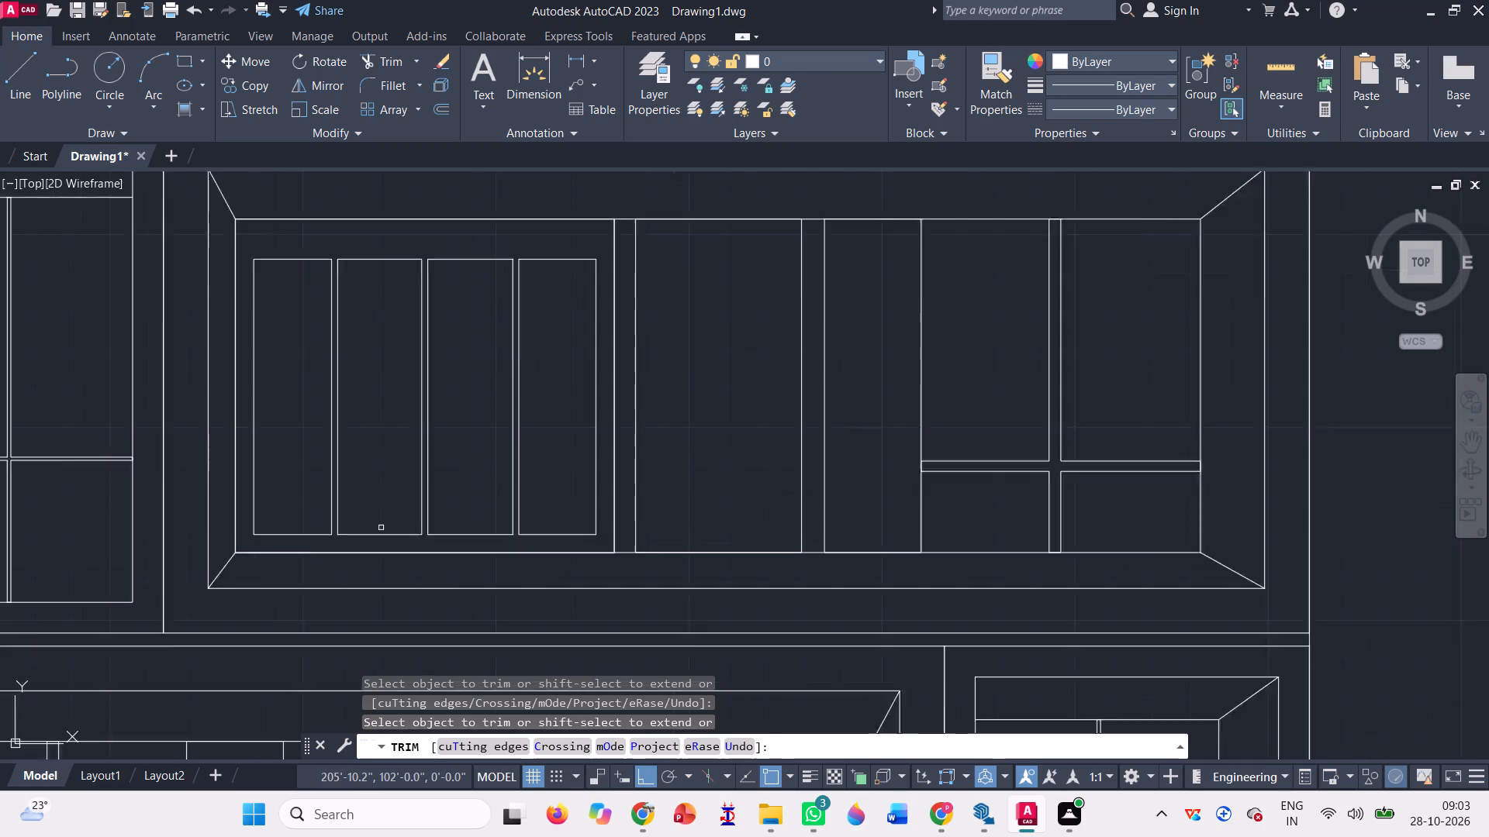
Trim the short top-edge segments between the paired upright lines in the four-panel window one floor below the top of the middle elevation.
scroll(395, 498, down, 1)
scroll(375, 195, up, 2)
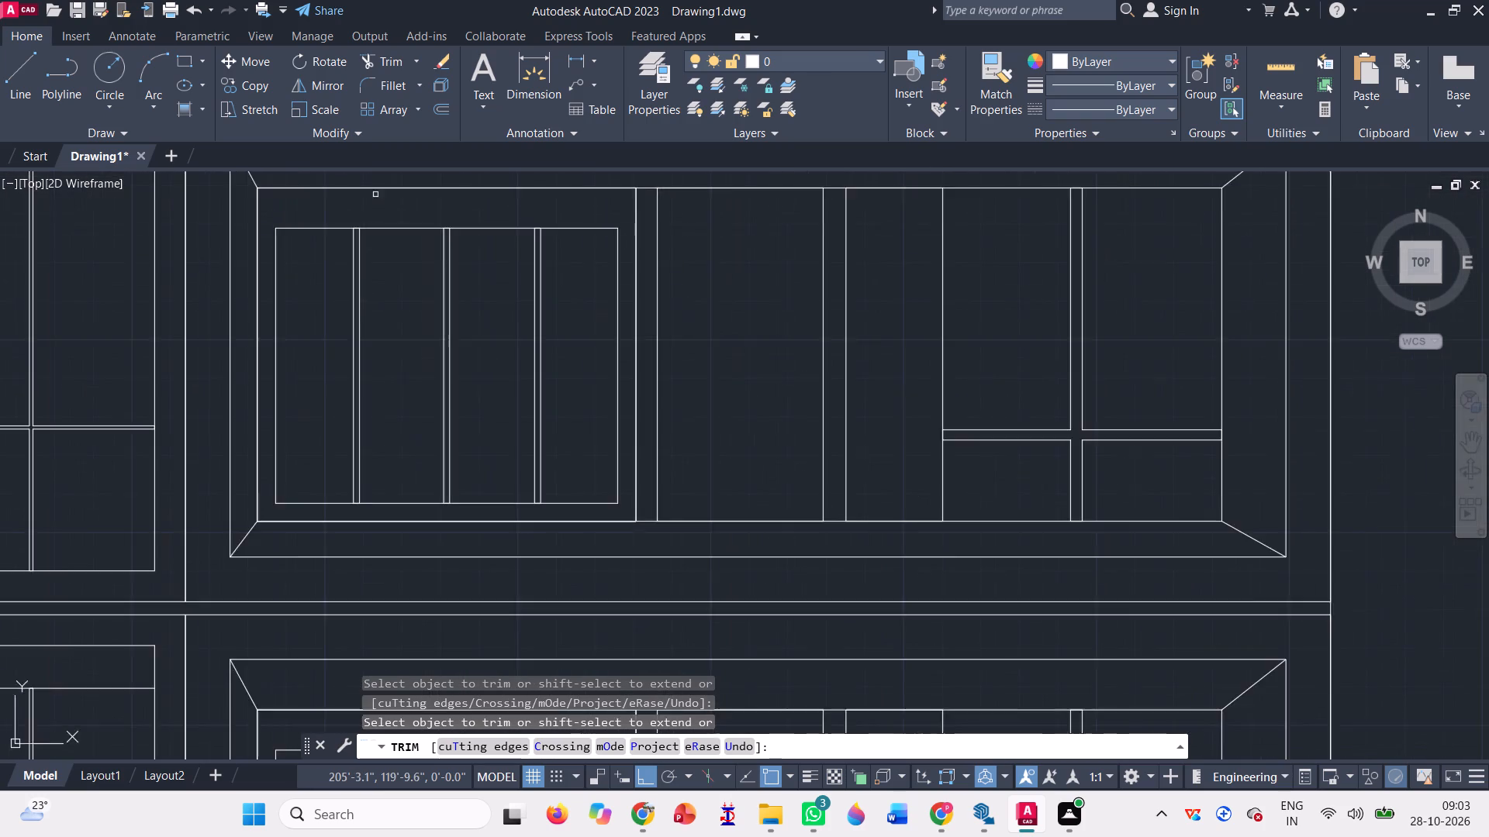
scroll(375, 195, up, 4)
click(332, 270)
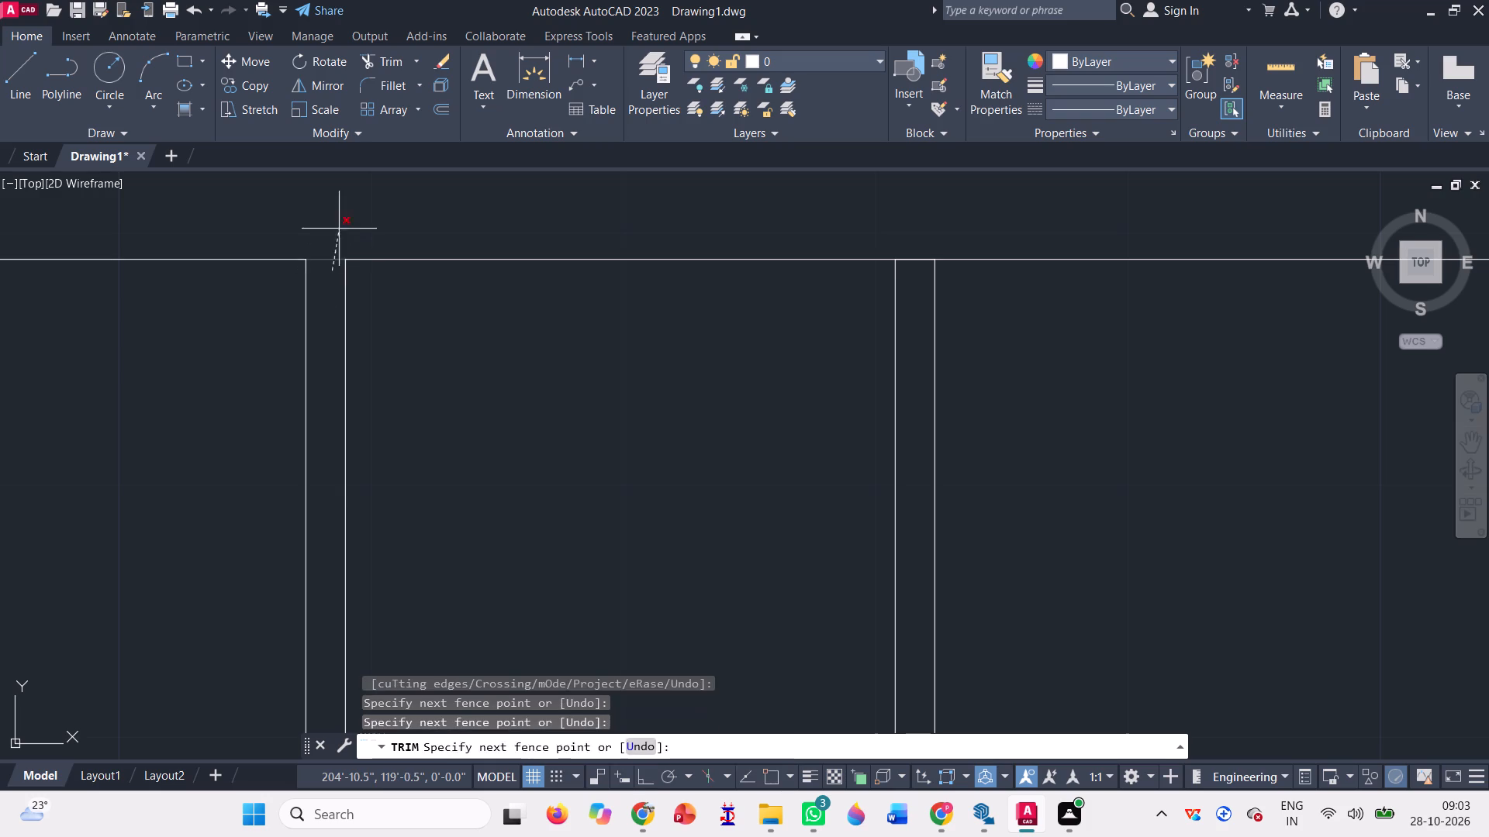
click(339, 229)
scroll(339, 239, down, 1)
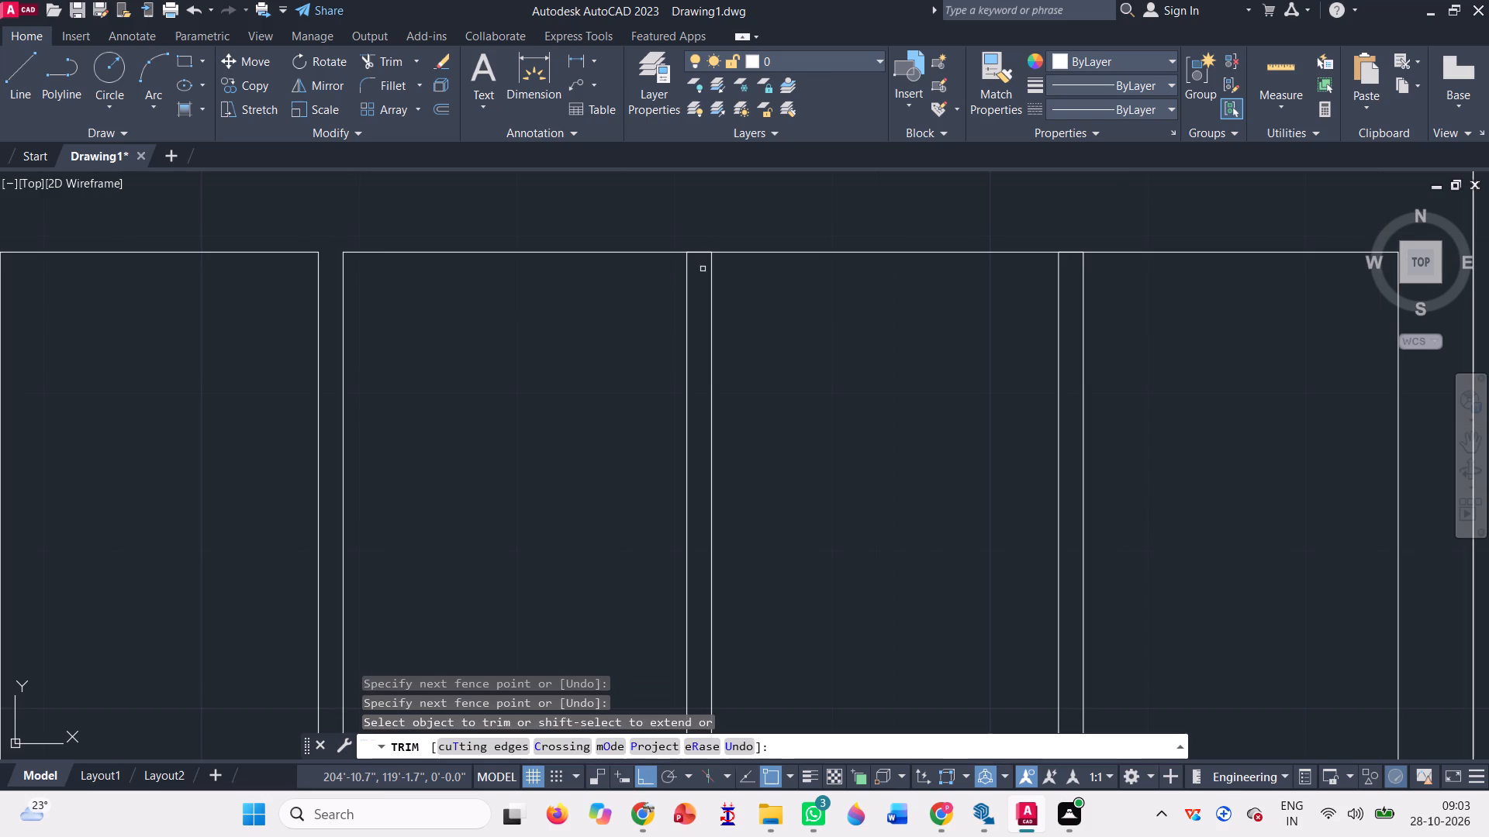
click(703, 267)
click(705, 228)
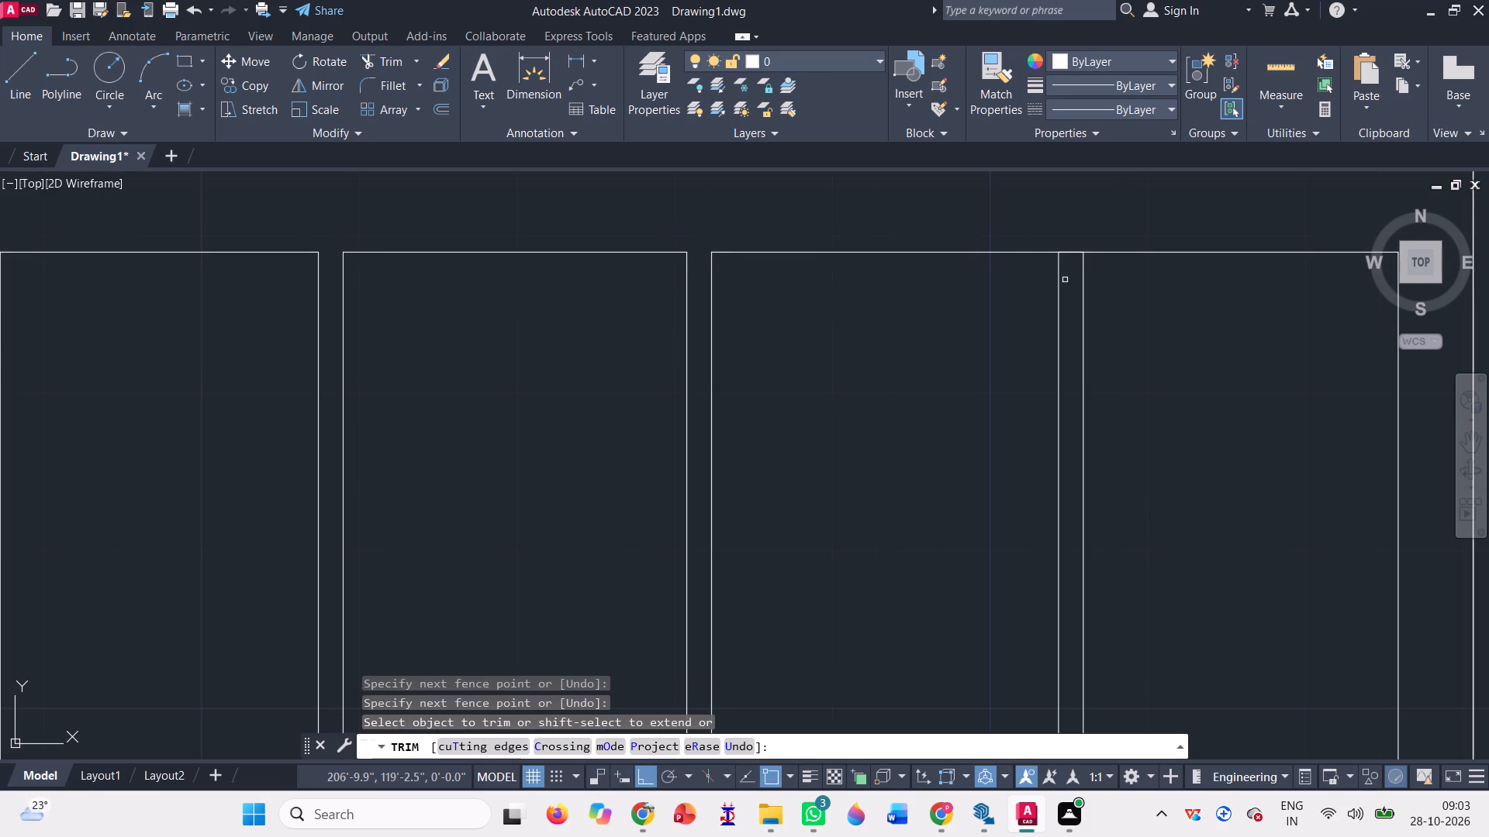
click(1069, 281)
click(1063, 232)
scroll(895, 256, down, 3)
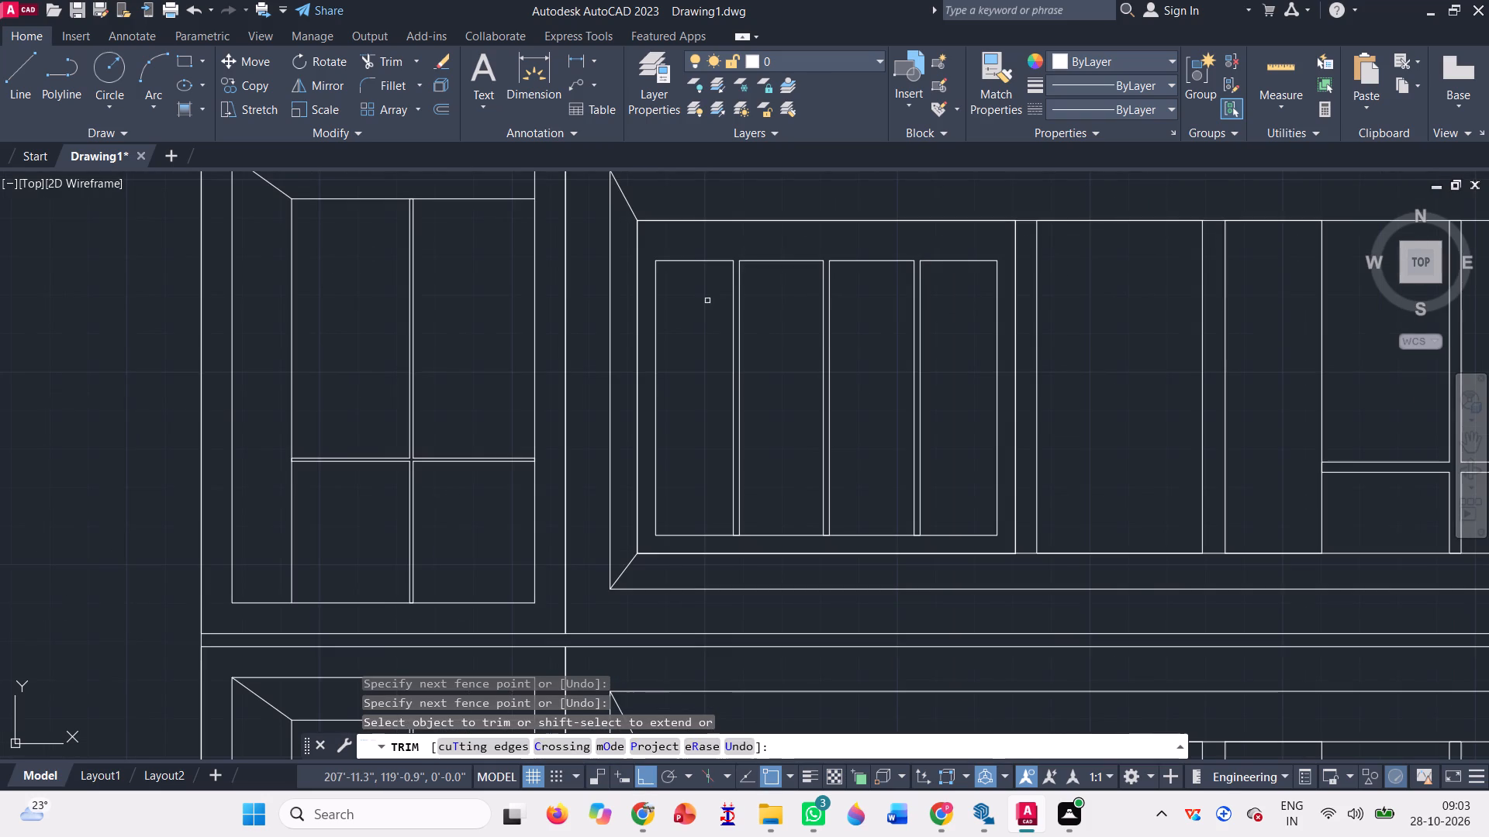
Trim the short bottom-edge segments between the paired lines of all three uprights in that upper four-panel window.
scroll(720, 553, up, 3)
triple_click(785, 488)
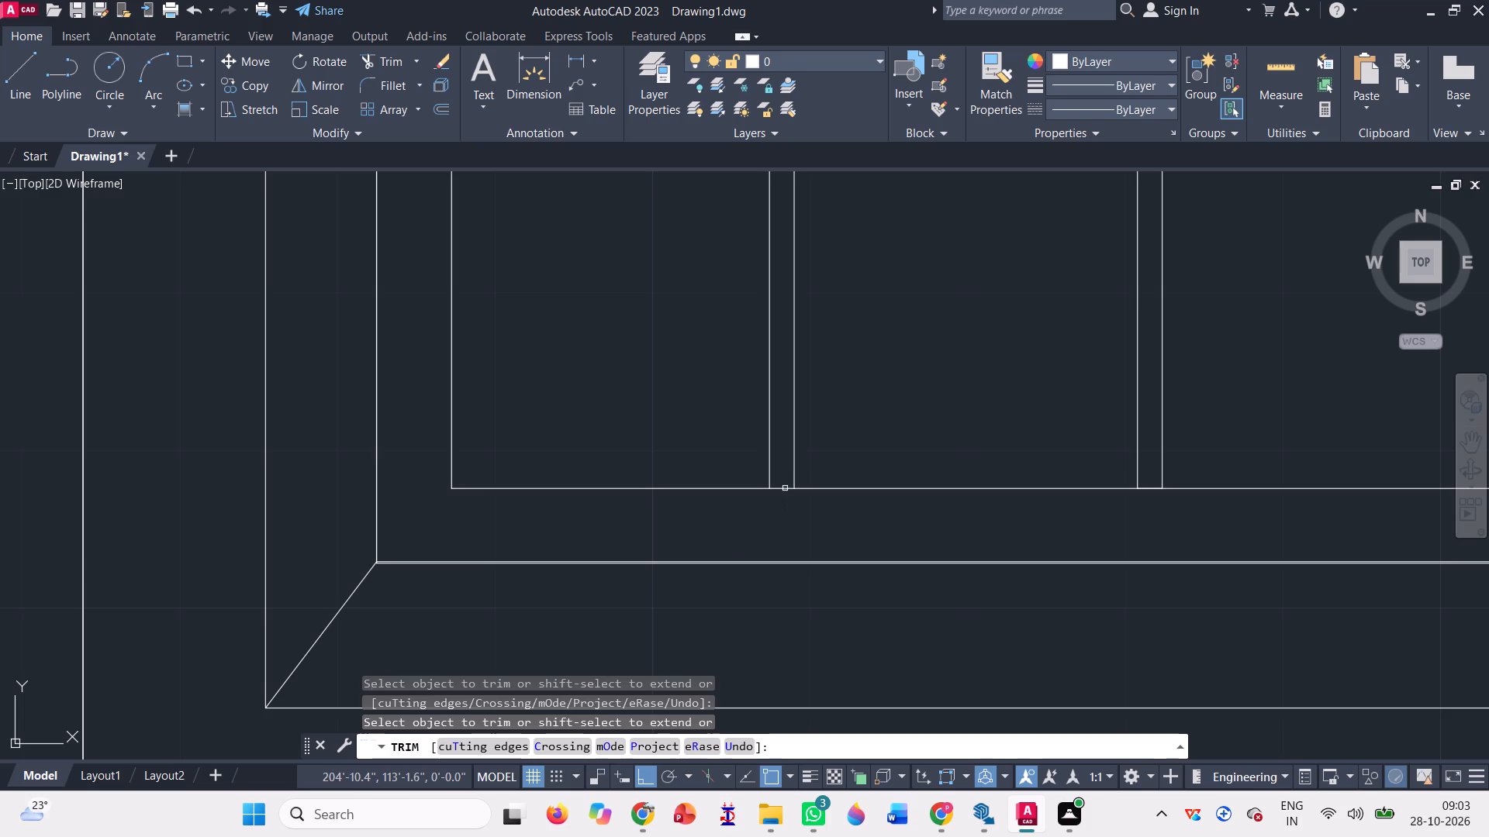
scroll(726, 501, down, 1)
scroll(999, 498, up, 2)
click(981, 484)
click(990, 504)
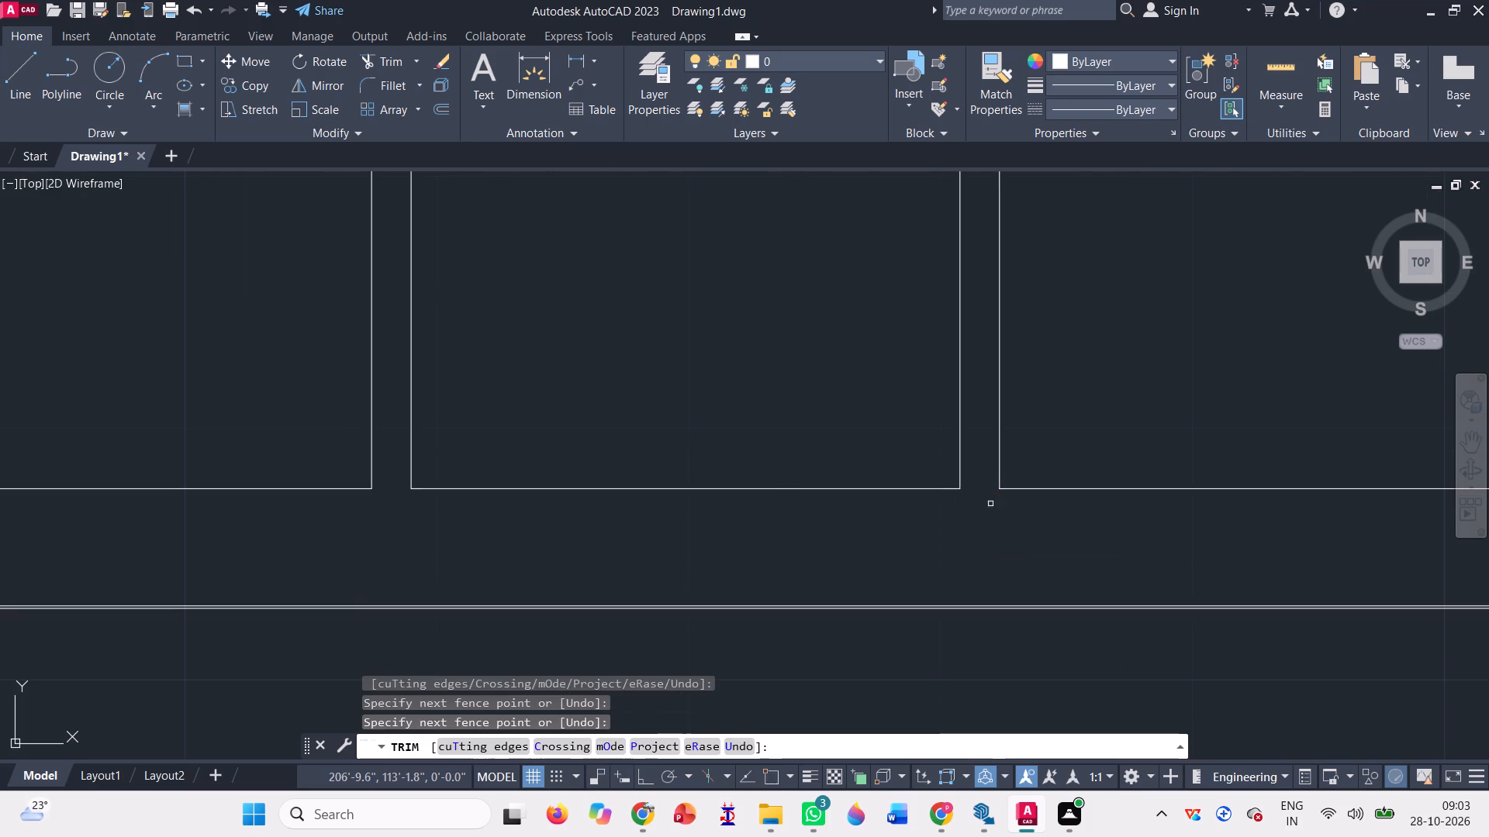
scroll(774, 490, down, 3)
scroll(1047, 511, up, 3)
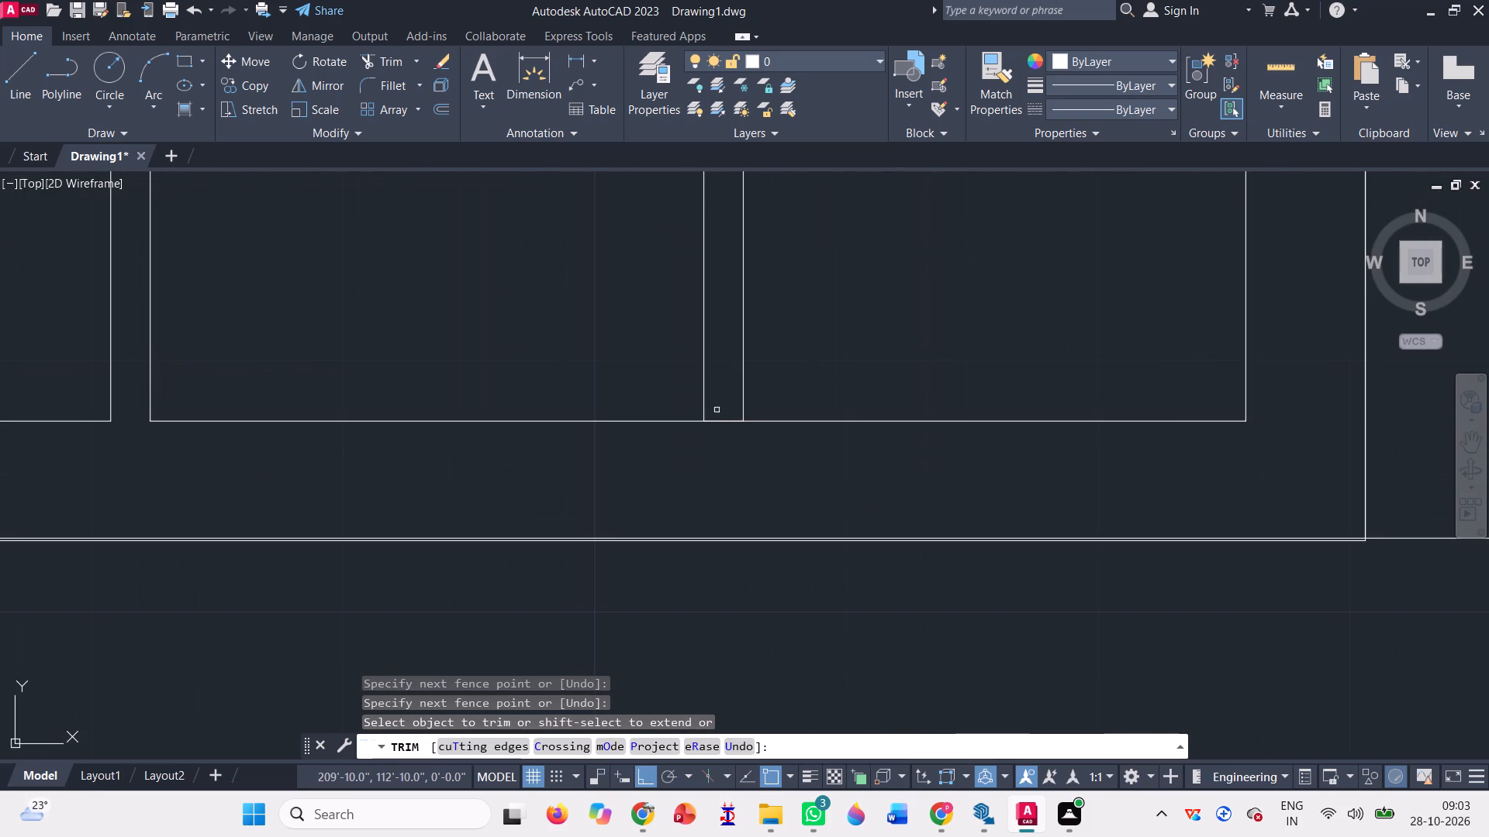
click(723, 413)
click(709, 453)
scroll(699, 478, down, 5)
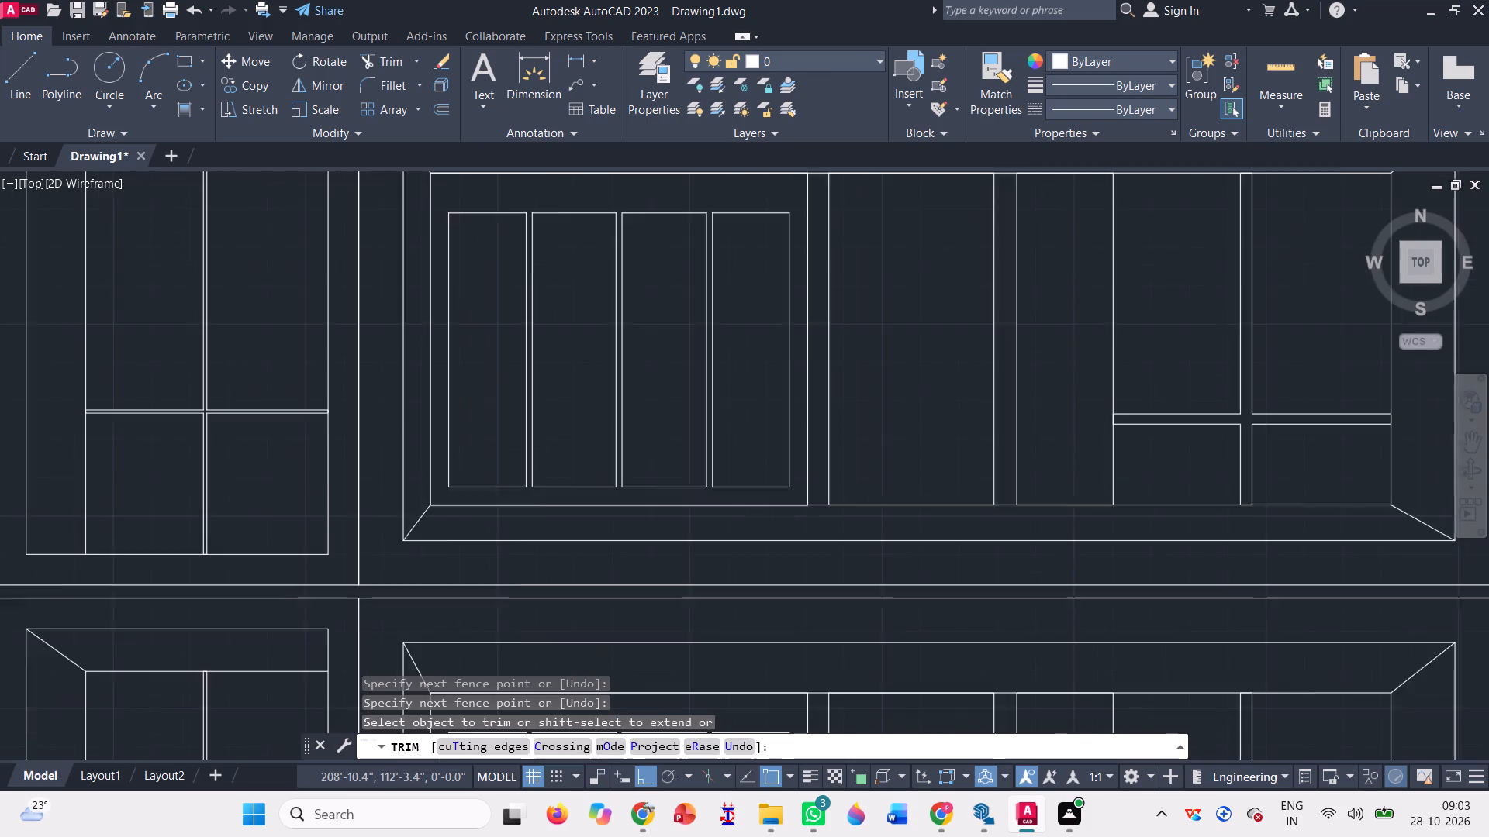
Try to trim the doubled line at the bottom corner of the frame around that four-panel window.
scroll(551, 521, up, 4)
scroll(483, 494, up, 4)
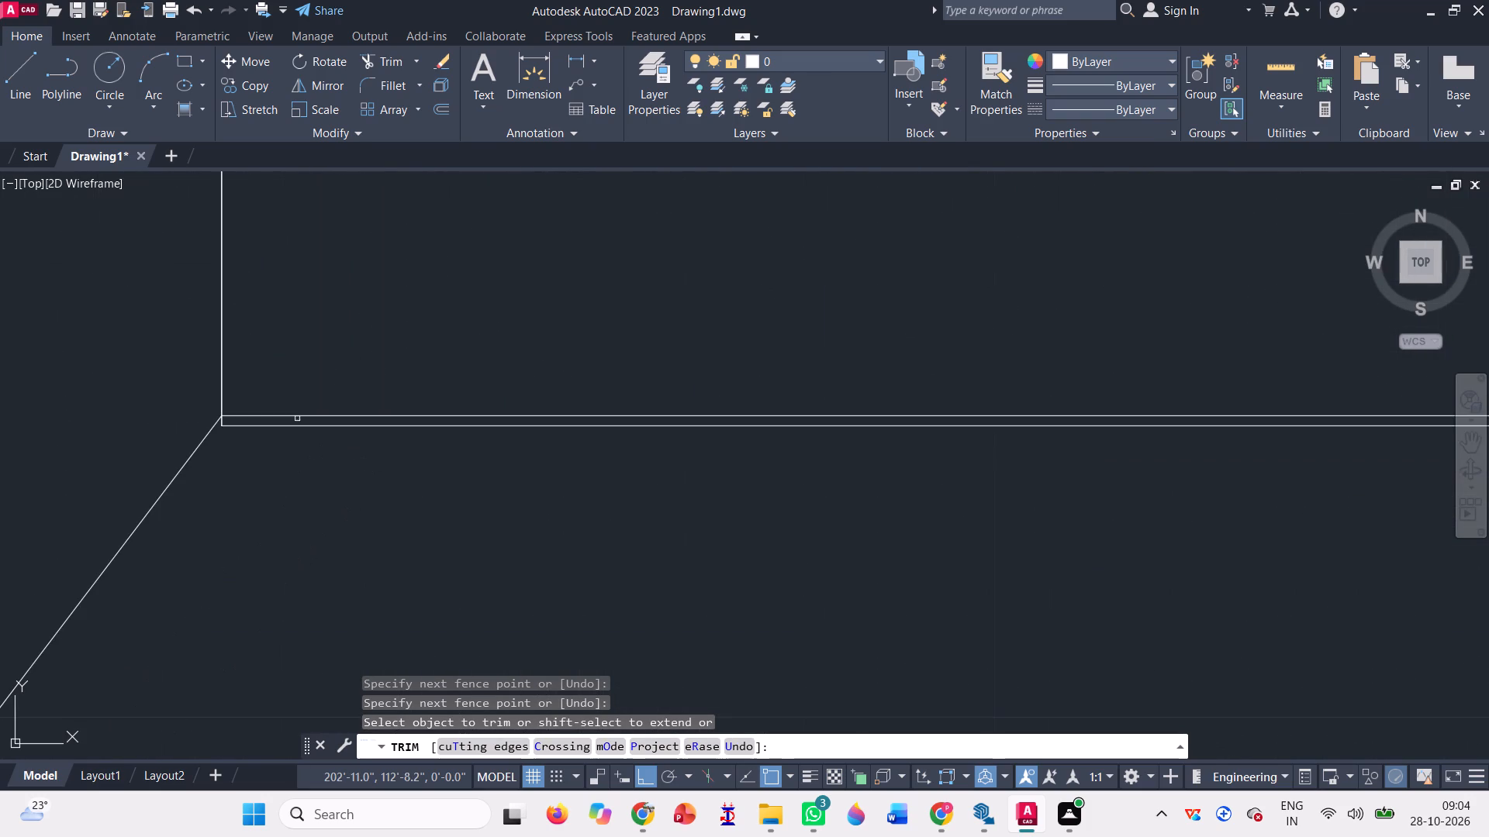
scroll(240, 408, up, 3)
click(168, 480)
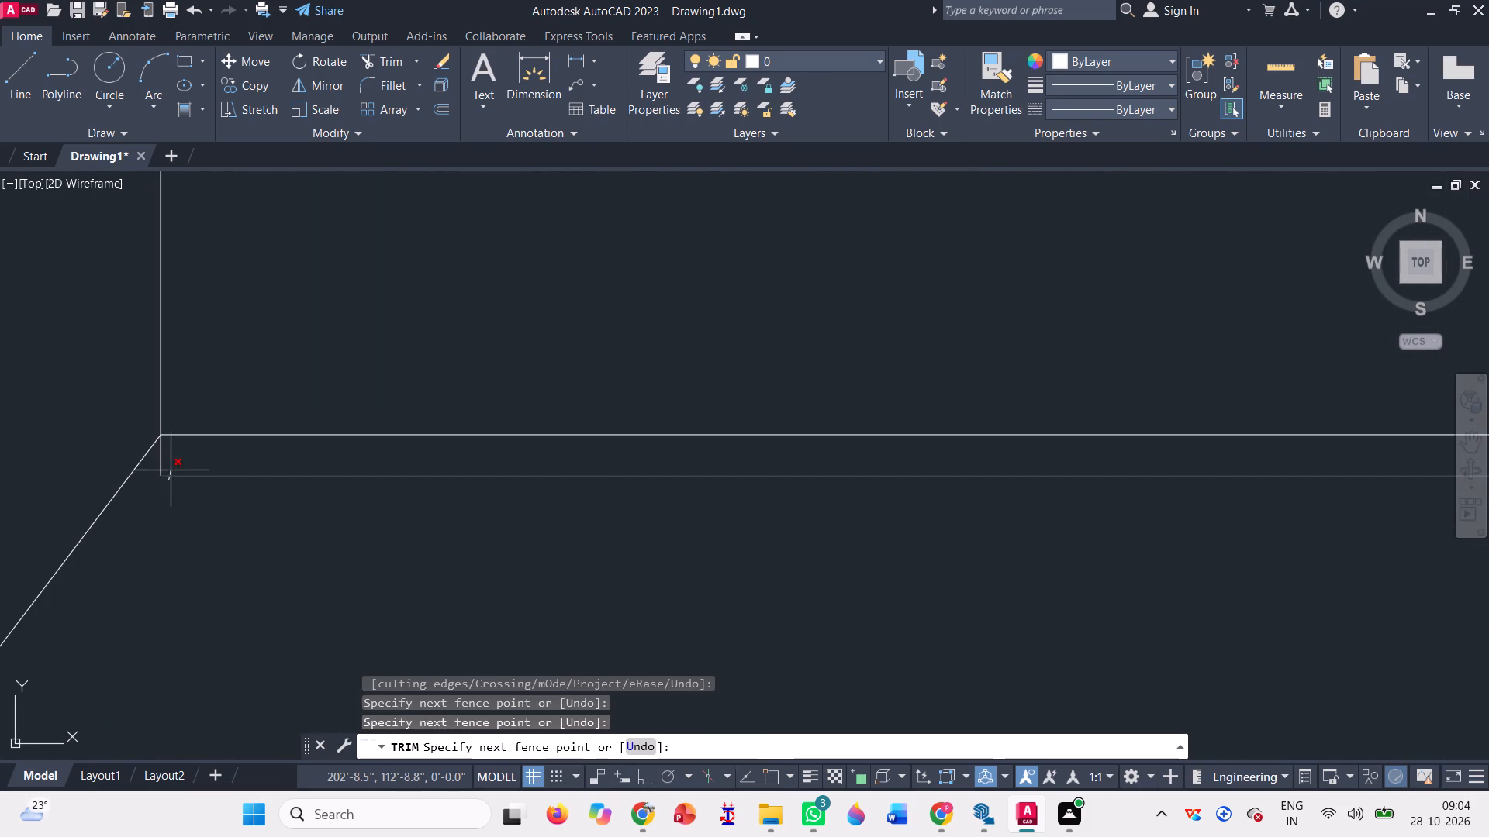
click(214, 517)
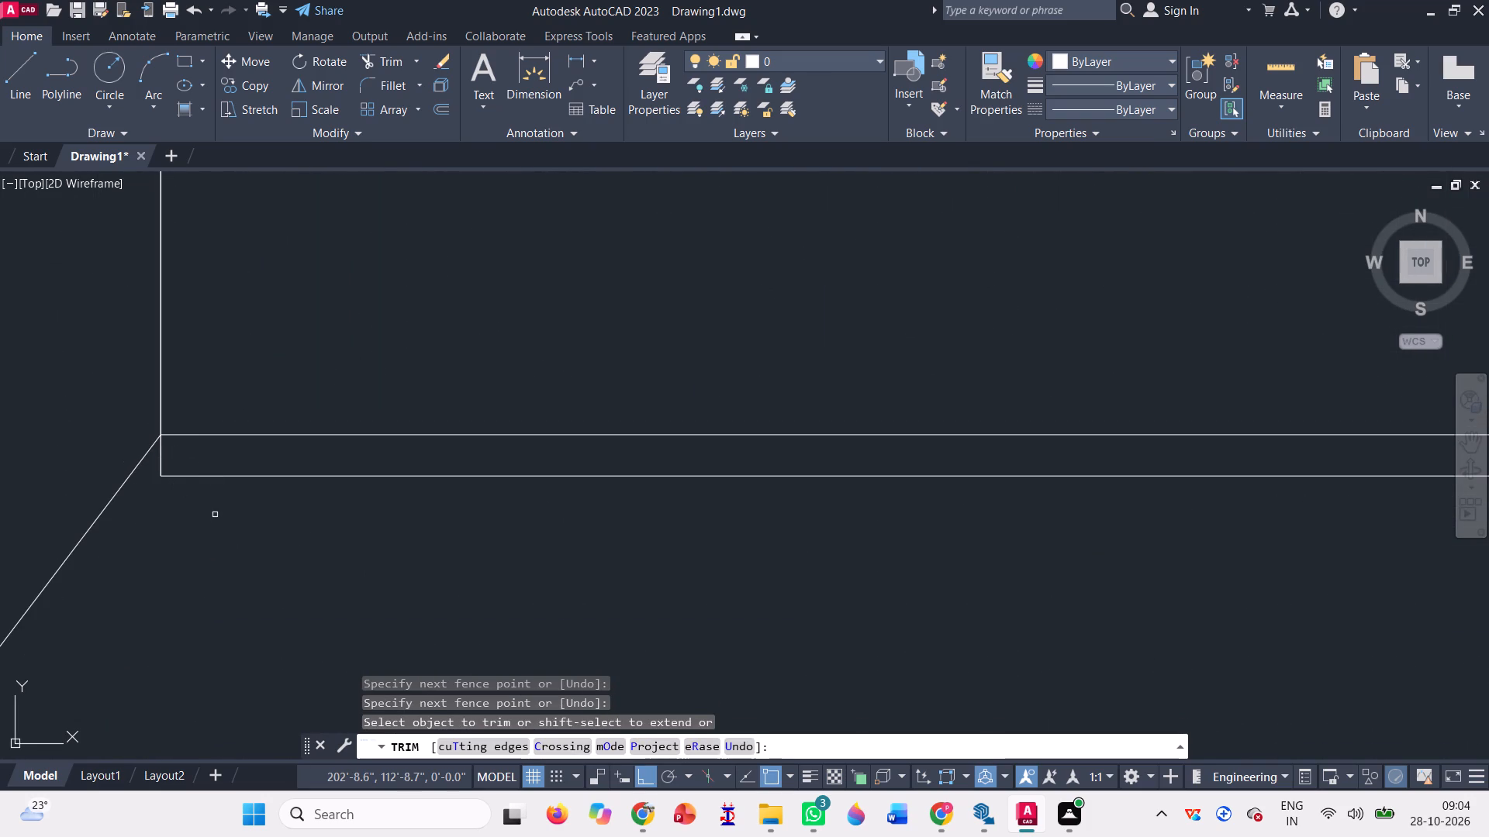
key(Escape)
Erase the overlapping rectangular outlines framing that four-panel window.
click(199, 480)
click(156, 470)
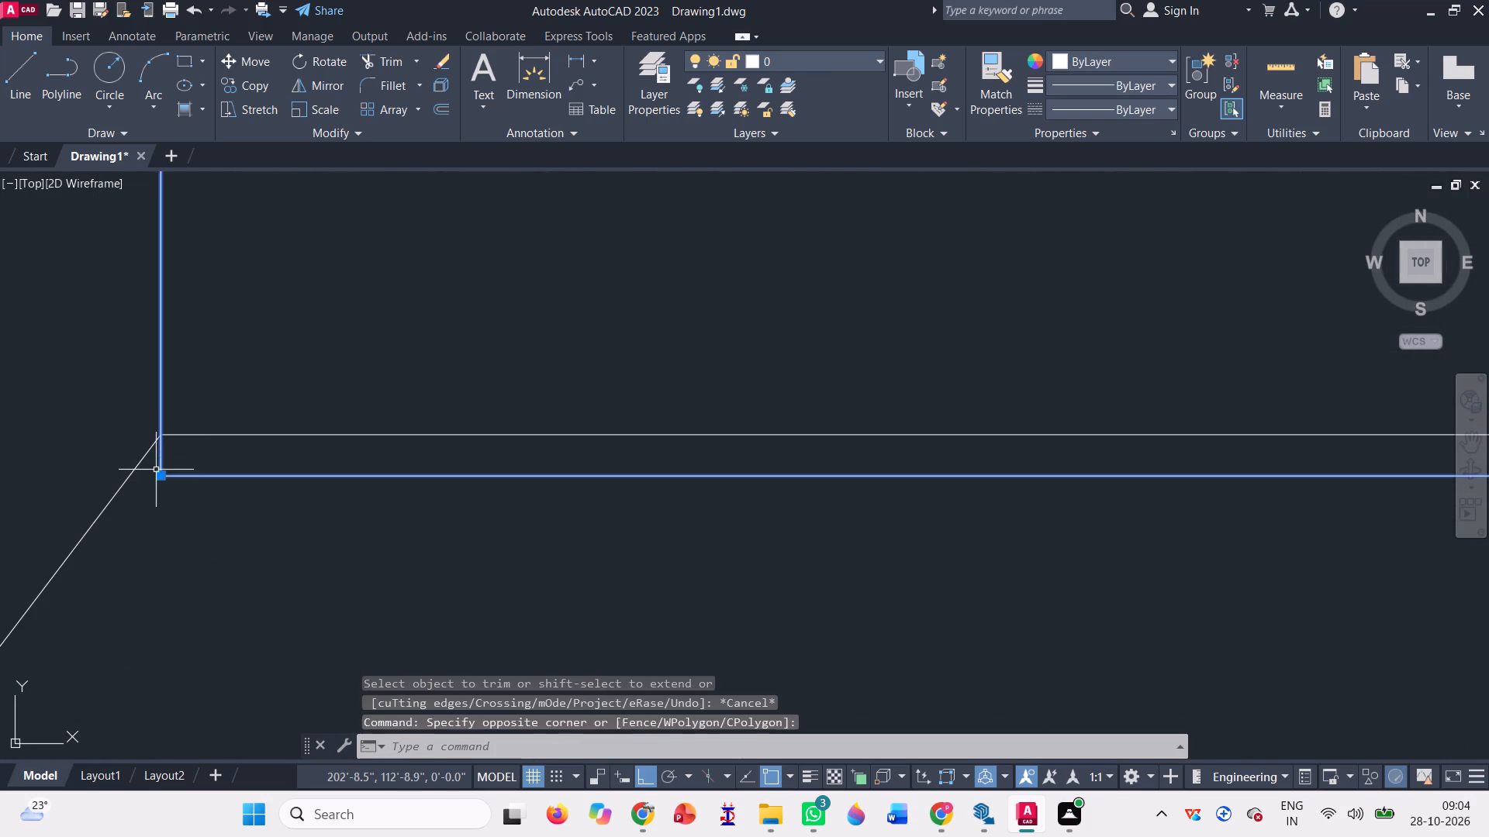
scroll(275, 517, down, 3)
scroll(441, 570, down, 5)
scroll(328, 546, down, 1)
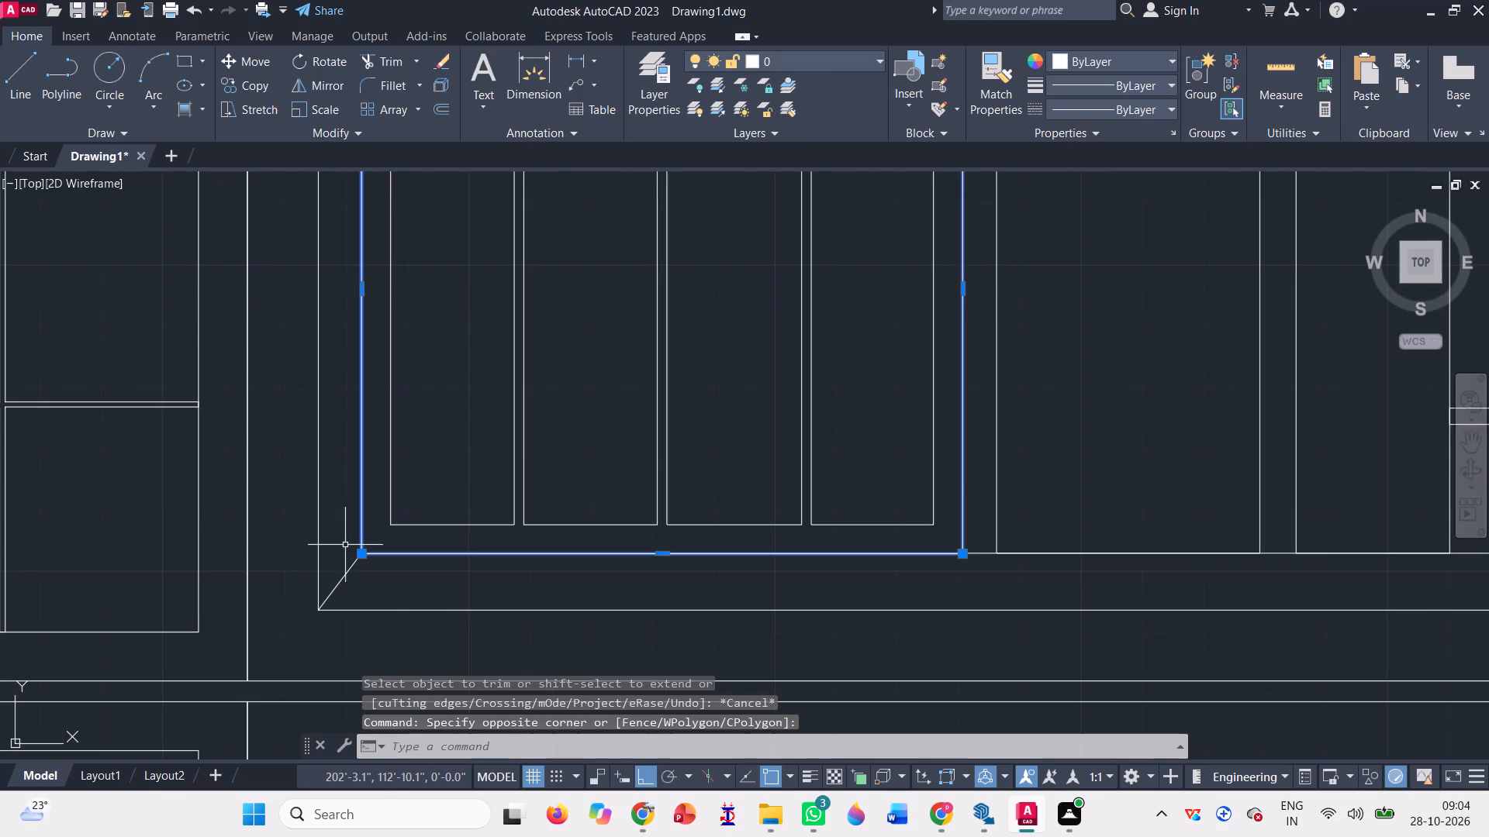
scroll(345, 544, down, 2)
scroll(506, 363, up, 4)
scroll(670, 387, down, 2)
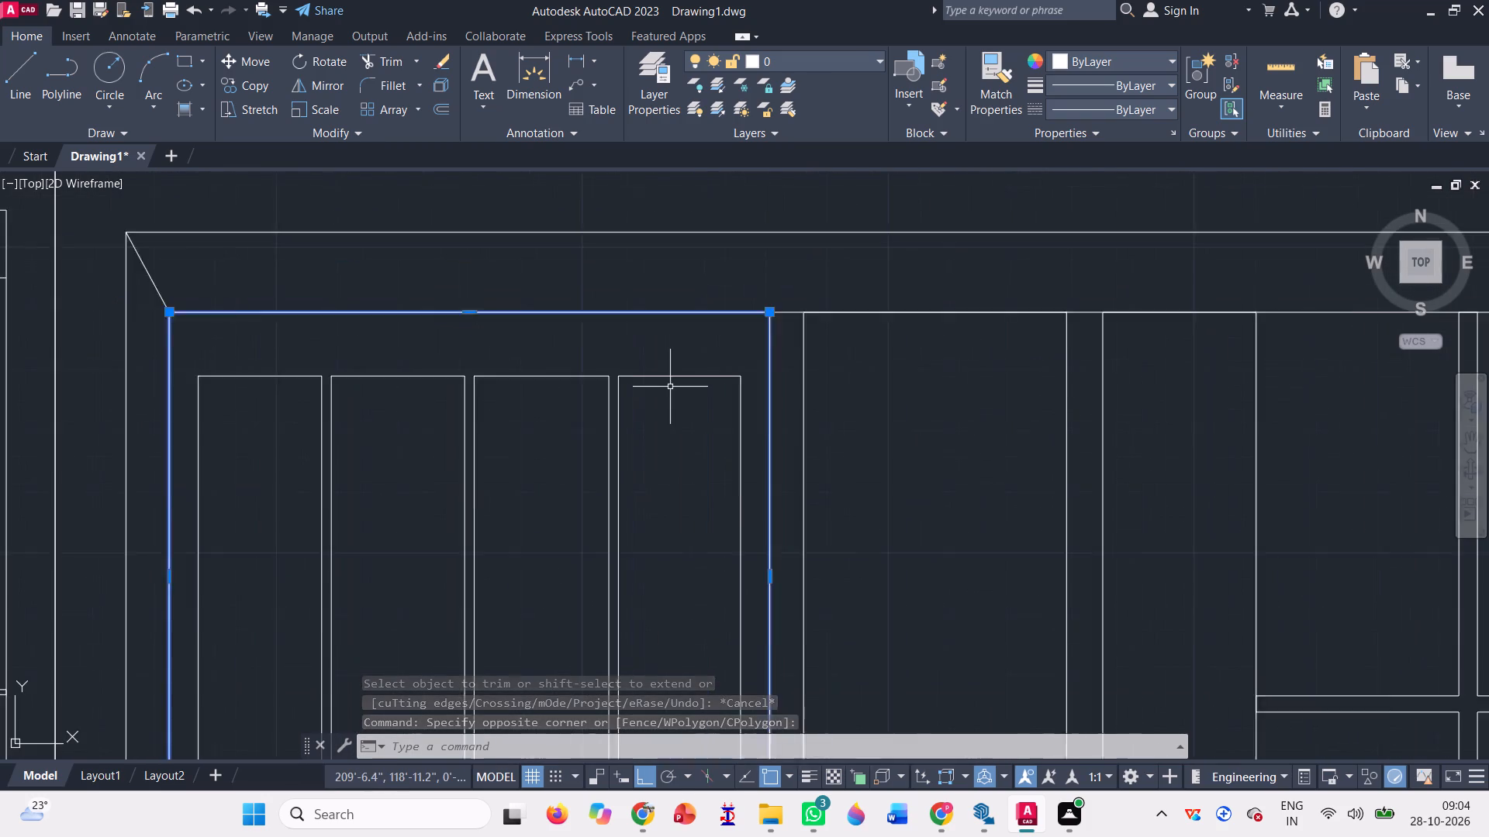
key(Delete)
Draw a vertical line joining the upper and lower inner frame corners beside the four-panel window.
scroll(556, 370, down, 1)
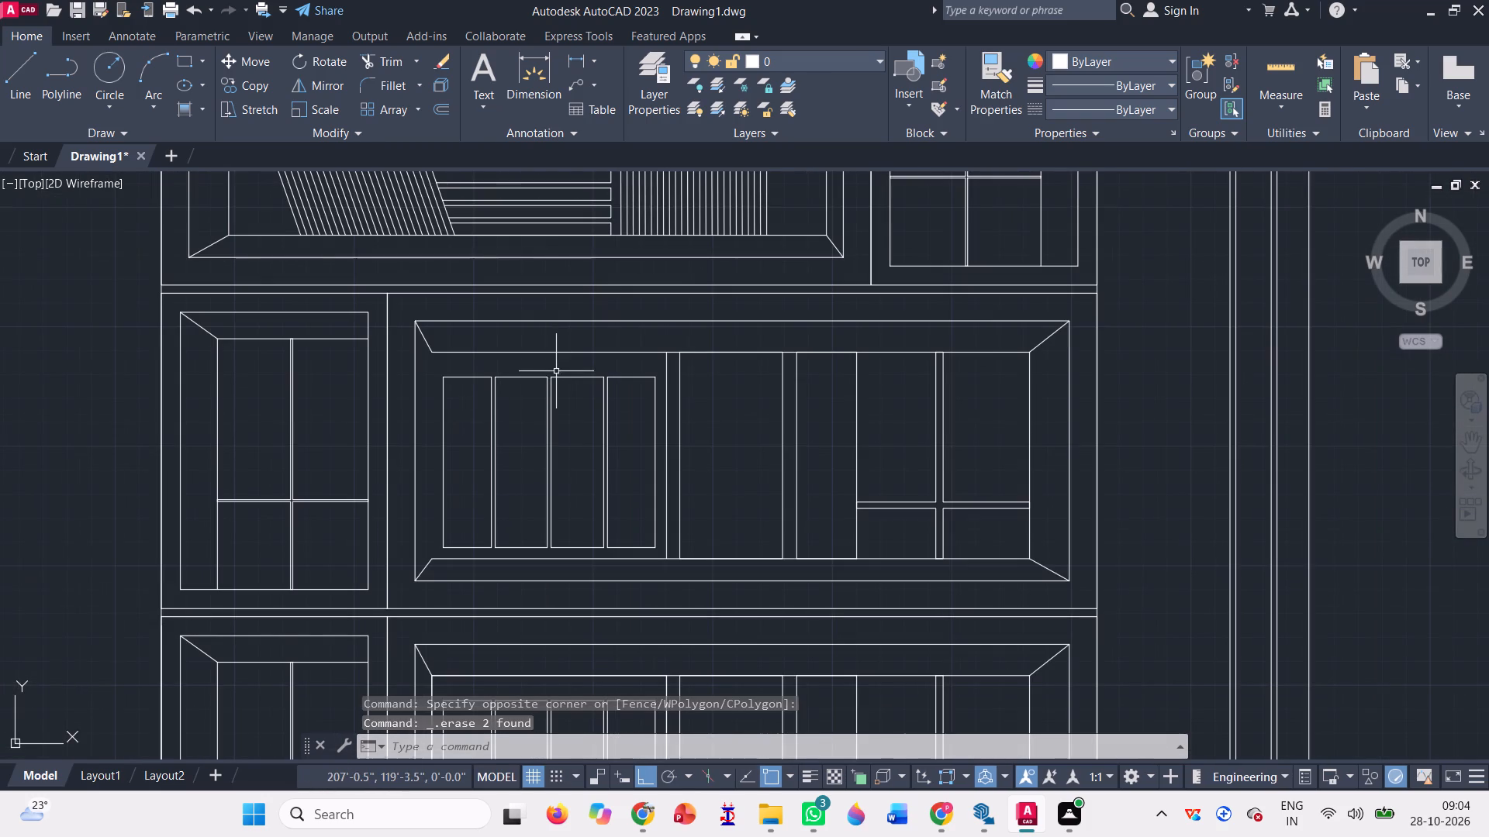
click(16, 81)
click(430, 356)
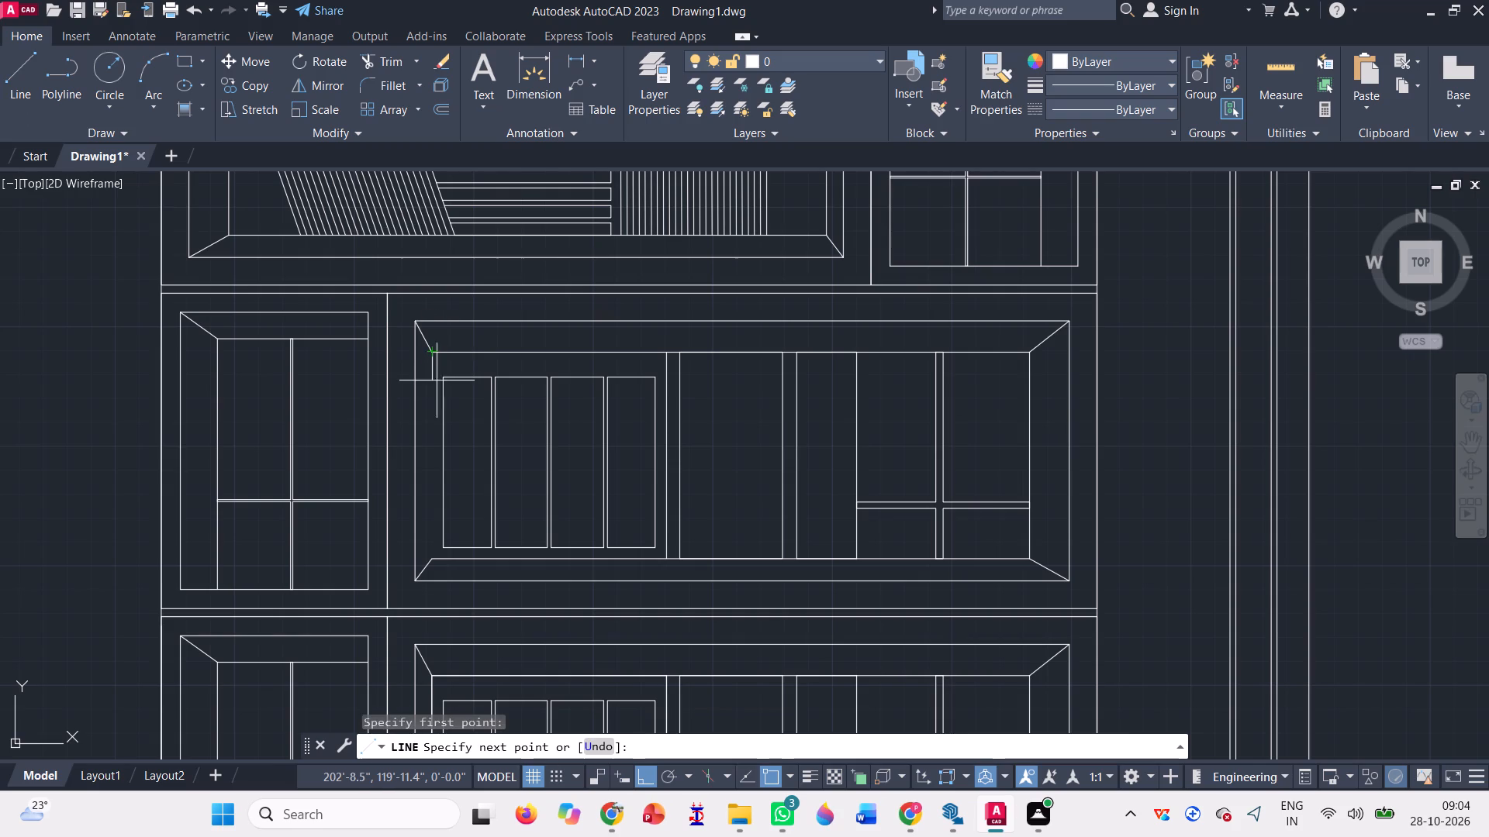
scroll(430, 547, up, 3)
click(434, 597)
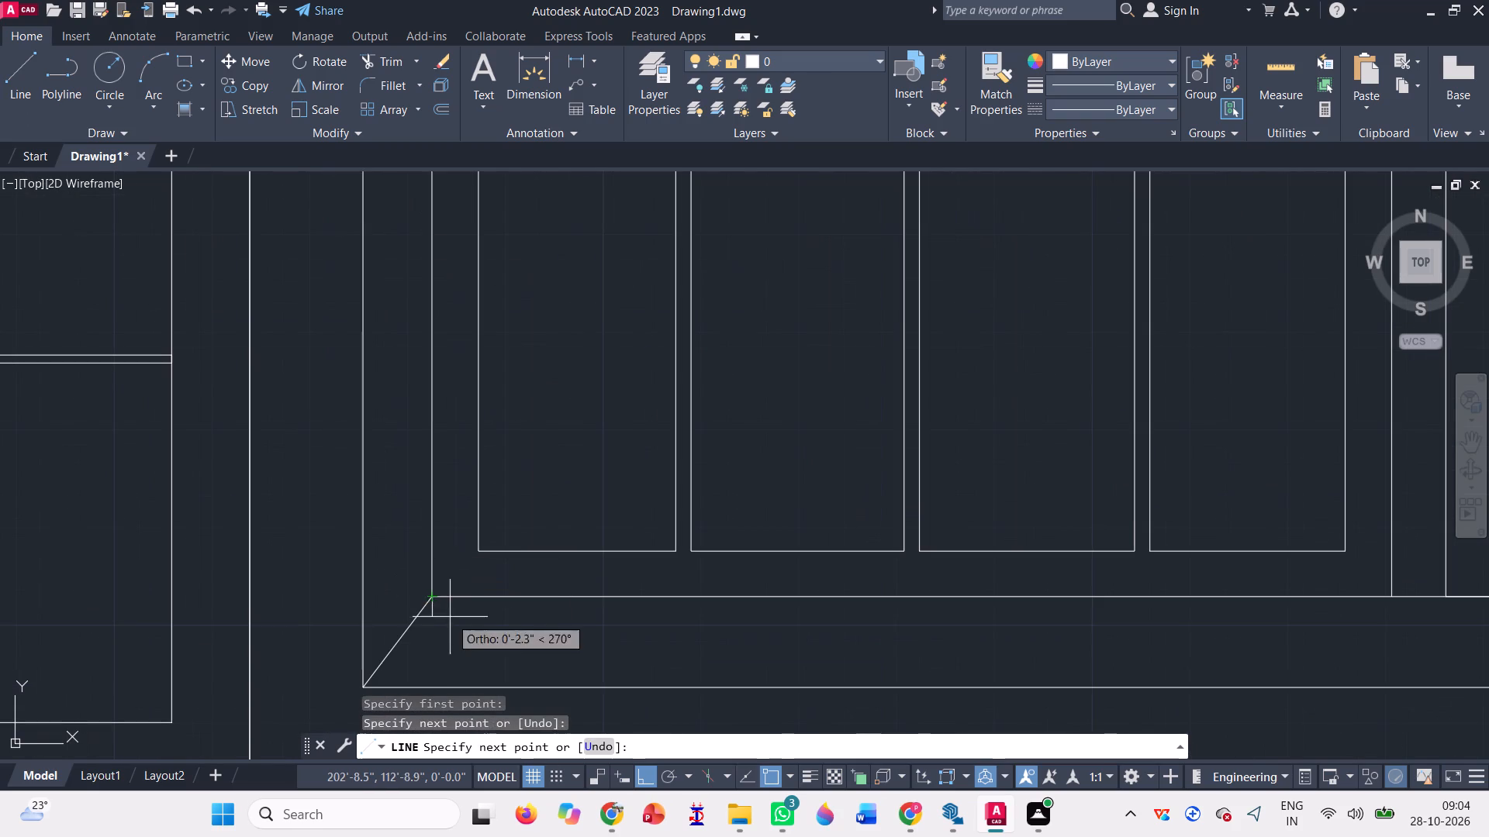
scroll(450, 615, down, 3)
key(space)
scroll(489, 453, down, 1)
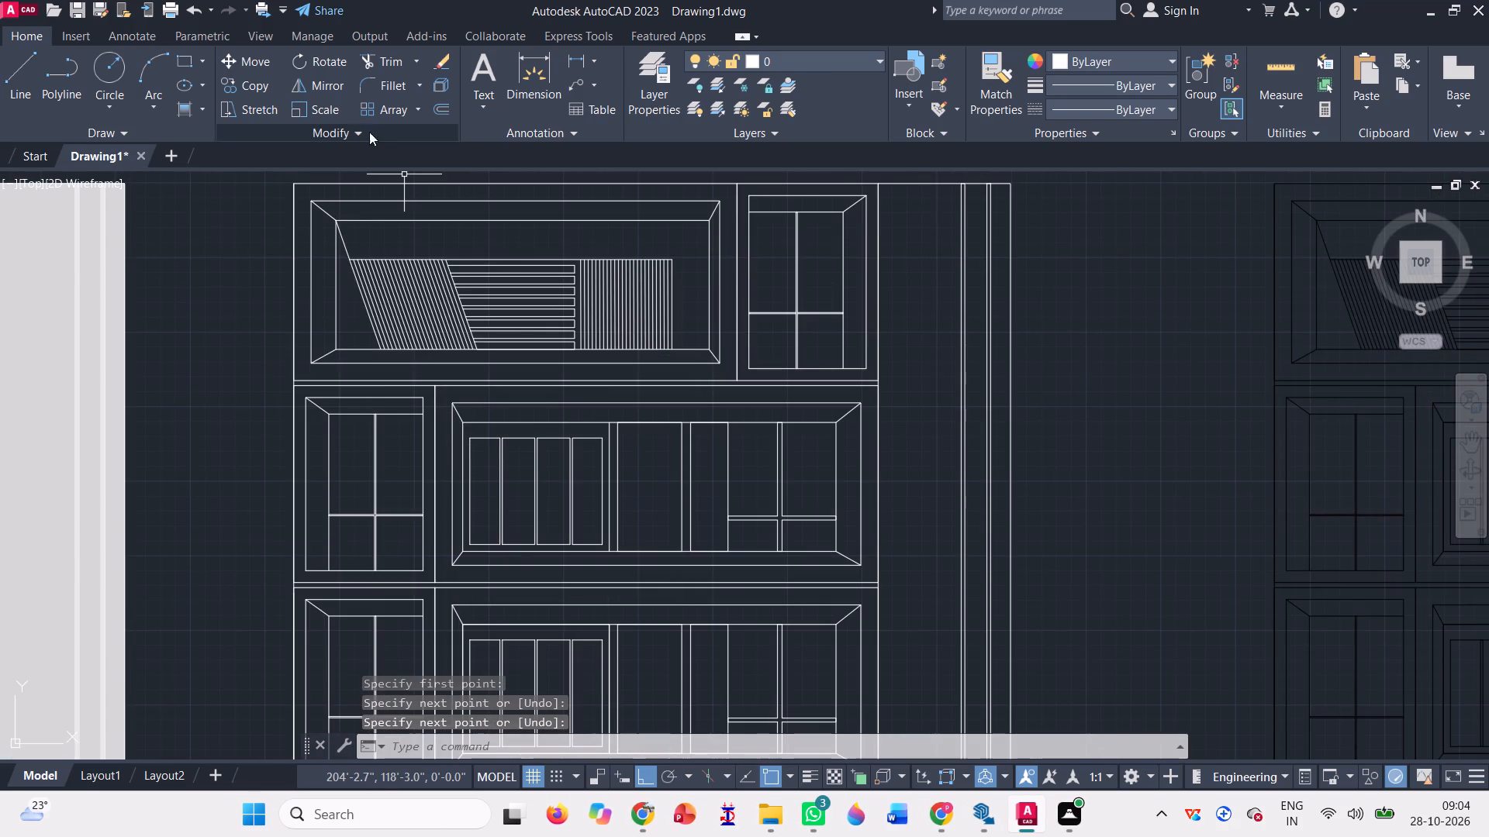
Trim the crossing glazing-bar lines to an open junction in the wide-bay window three floors below the top of the middle elevation.
click(390, 58)
scroll(725, 467, down, 1)
scroll(644, 616, up, 3)
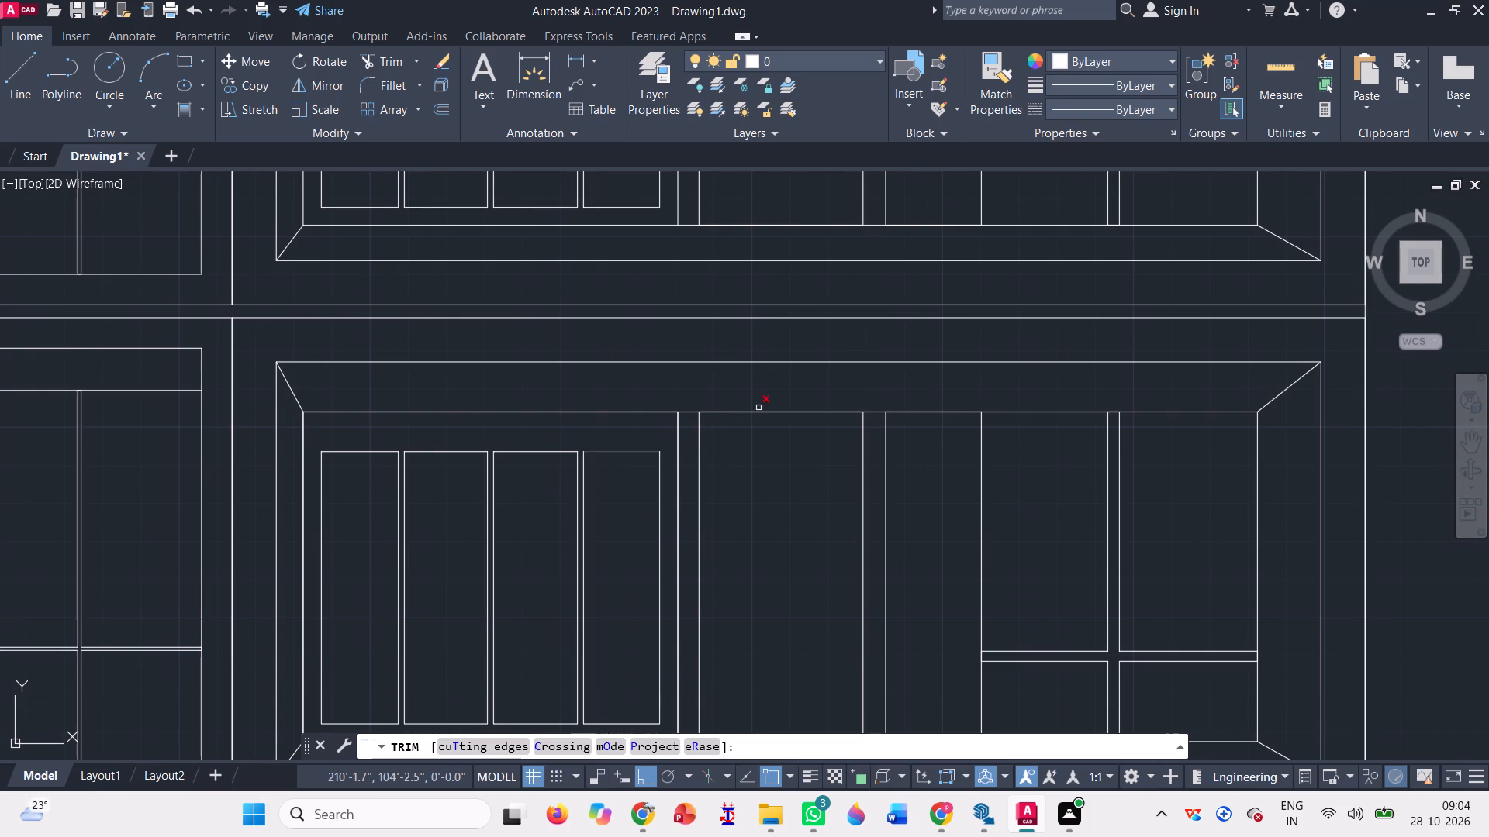
scroll(762, 405, down, 1)
scroll(318, 553, up, 3)
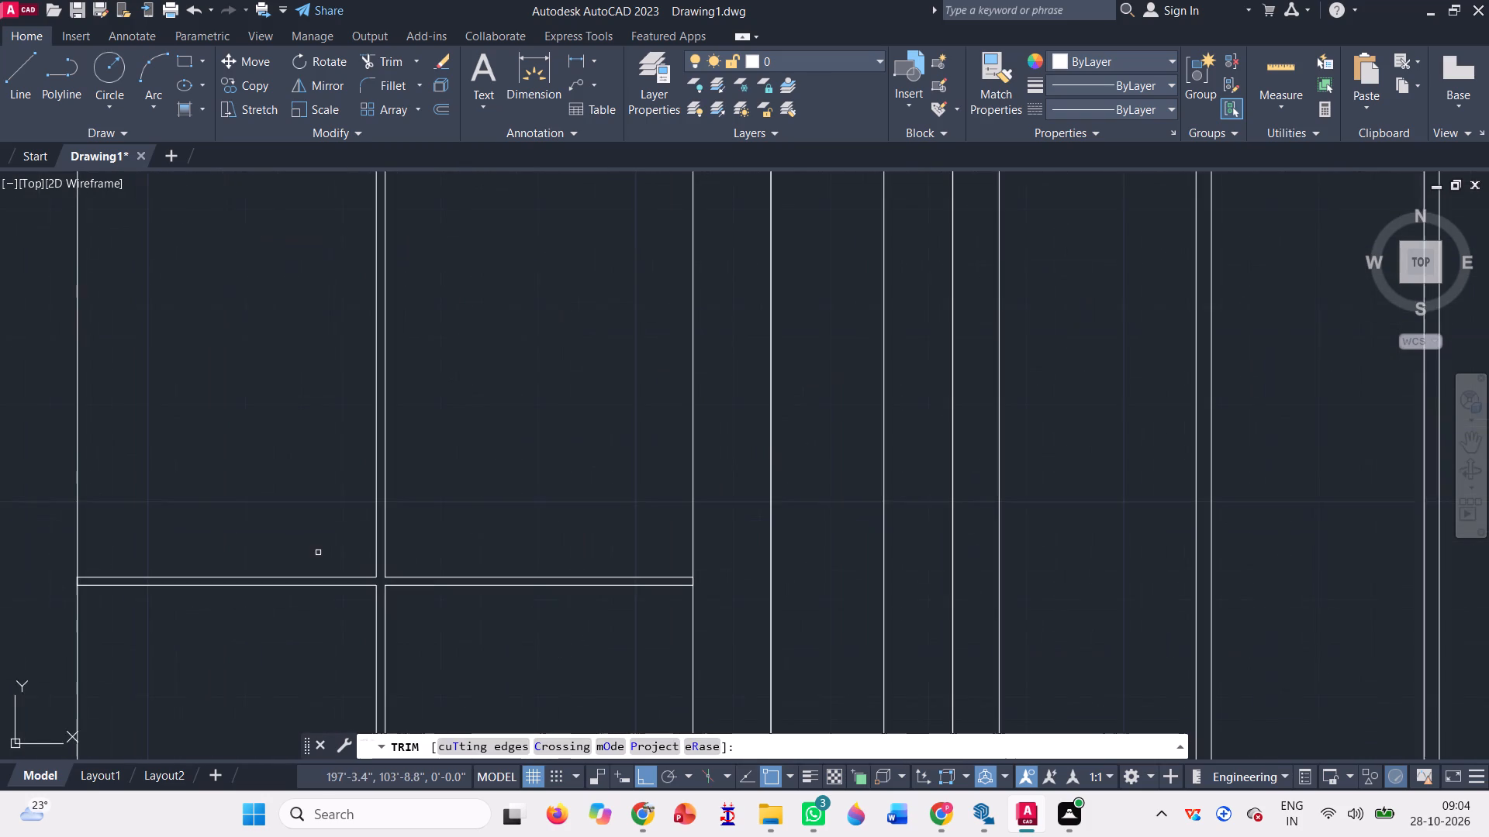
scroll(755, 418, down, 3)
scroll(644, 336, down, 1)
scroll(659, 644, up, 3)
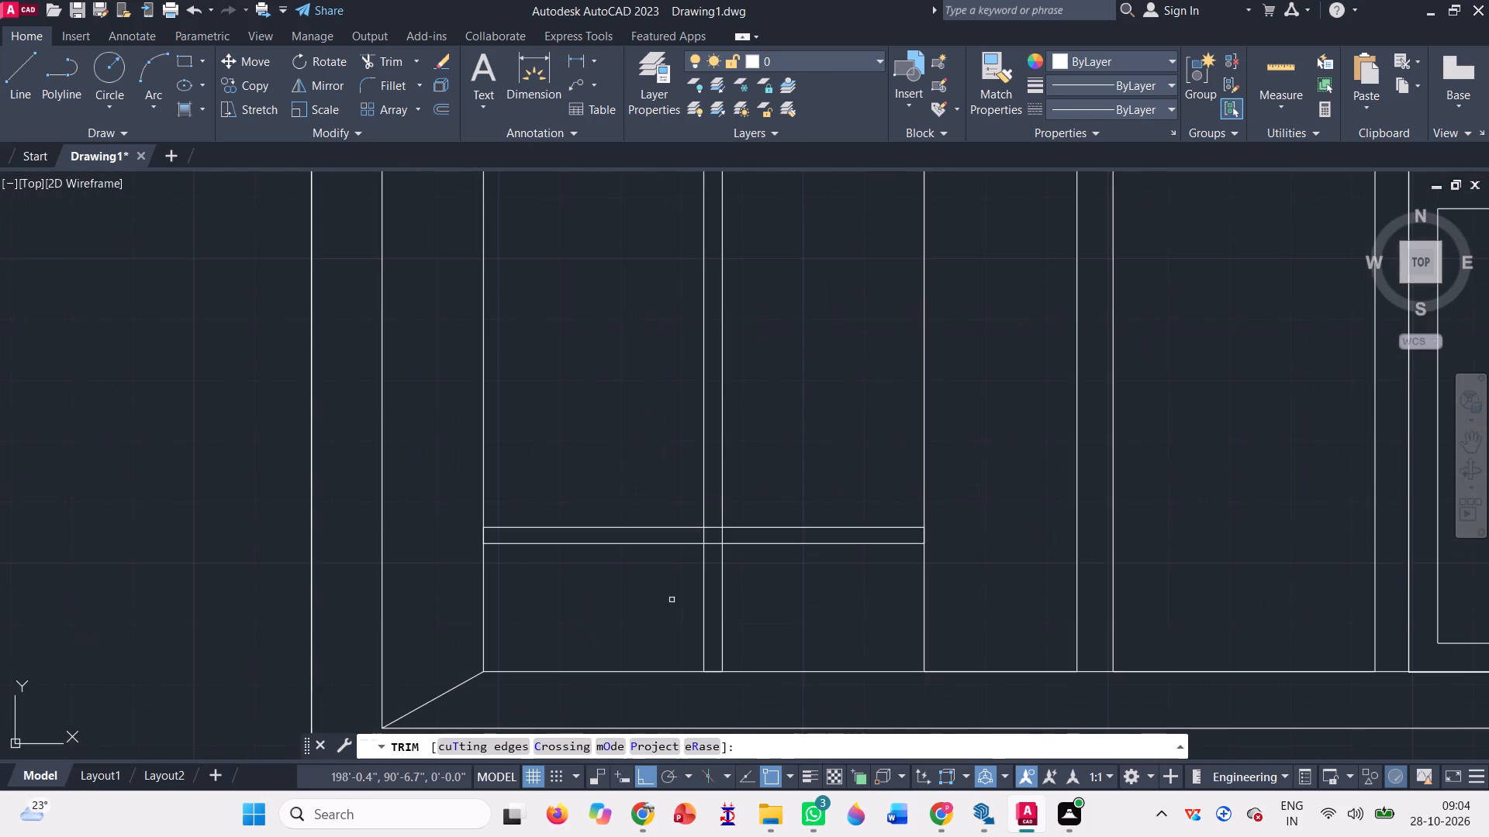
scroll(693, 538, up, 3)
click(693, 538)
click(832, 539)
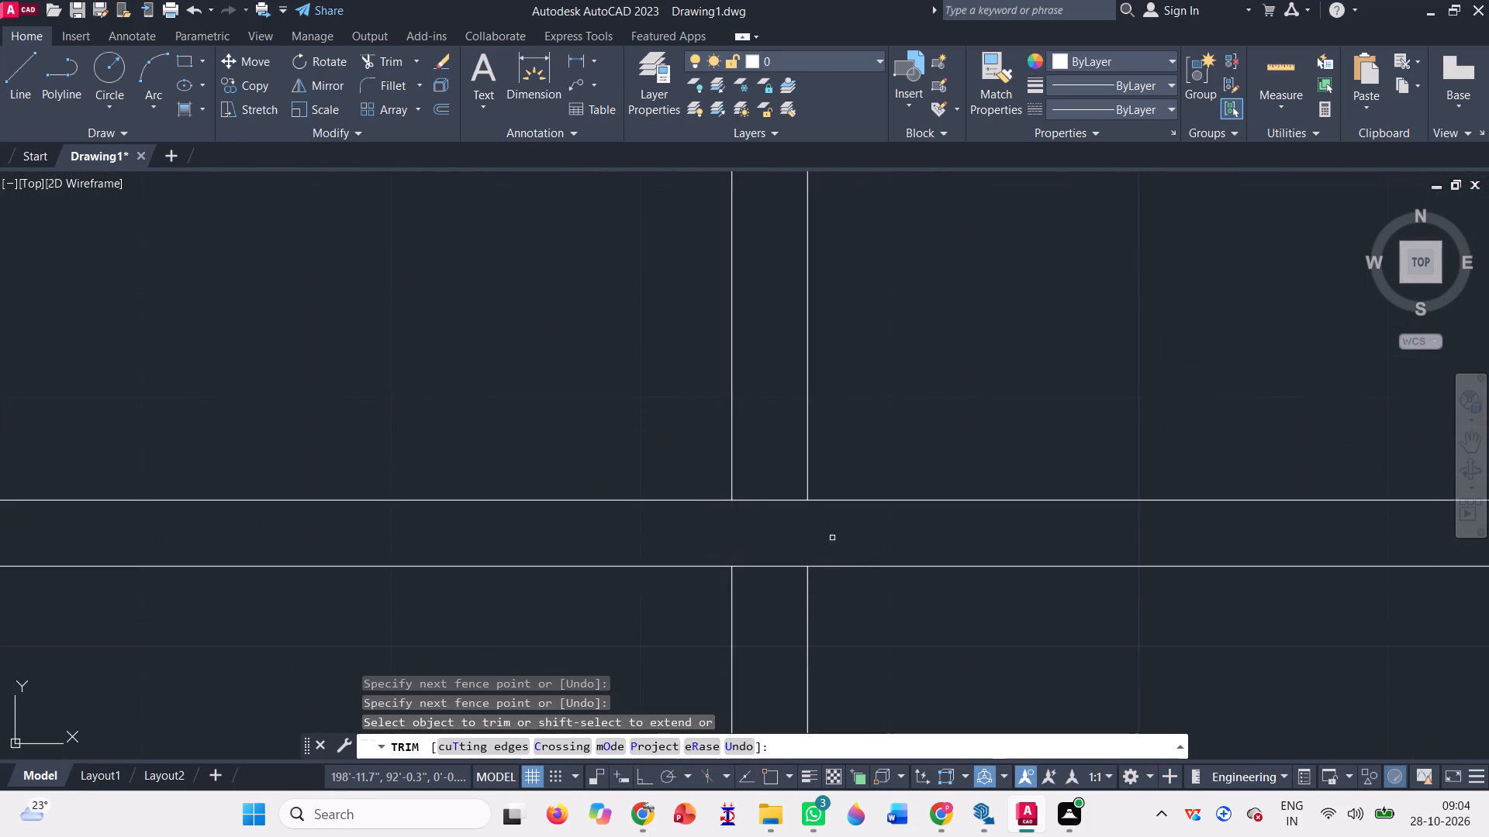
click(764, 463)
click(760, 579)
scroll(495, 489, down, 3)
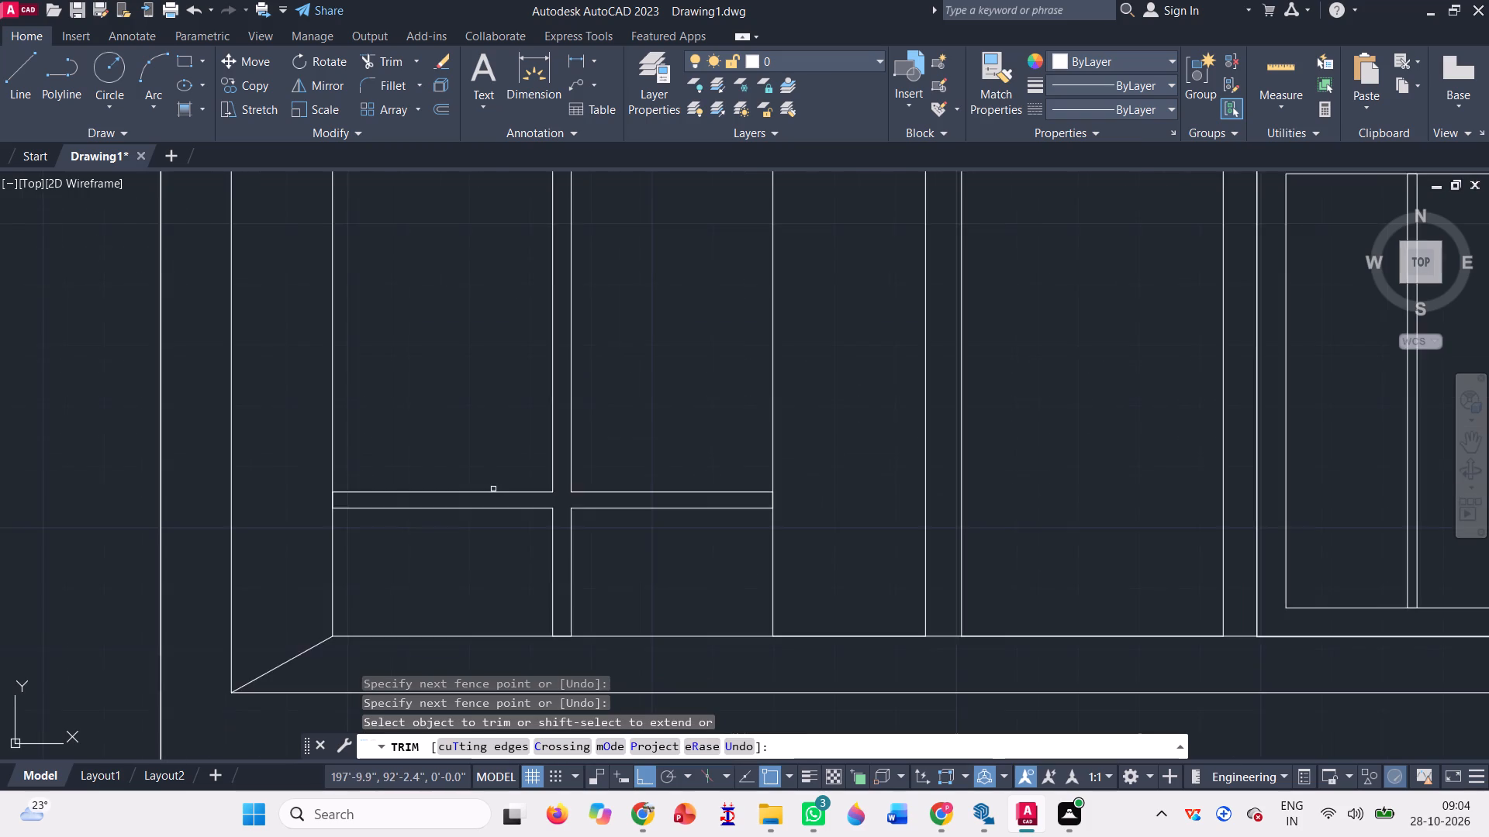
Trim the short top-edge segments between the paired lines of all three uprights in that bay's four-panel window.
scroll(493, 489, down, 2)
scroll(991, 370, up, 3)
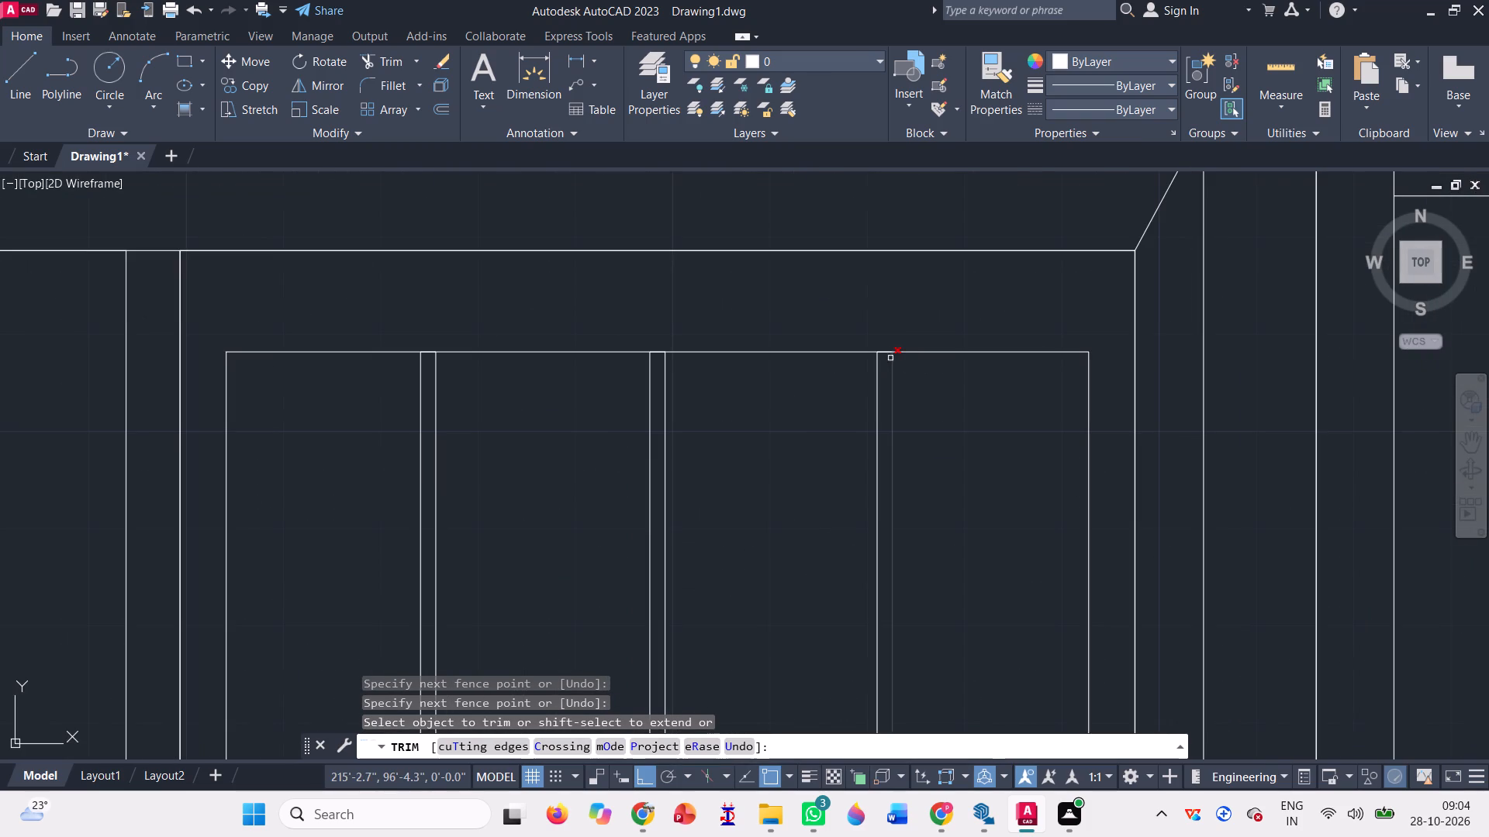
double_click(887, 353)
click(887, 353)
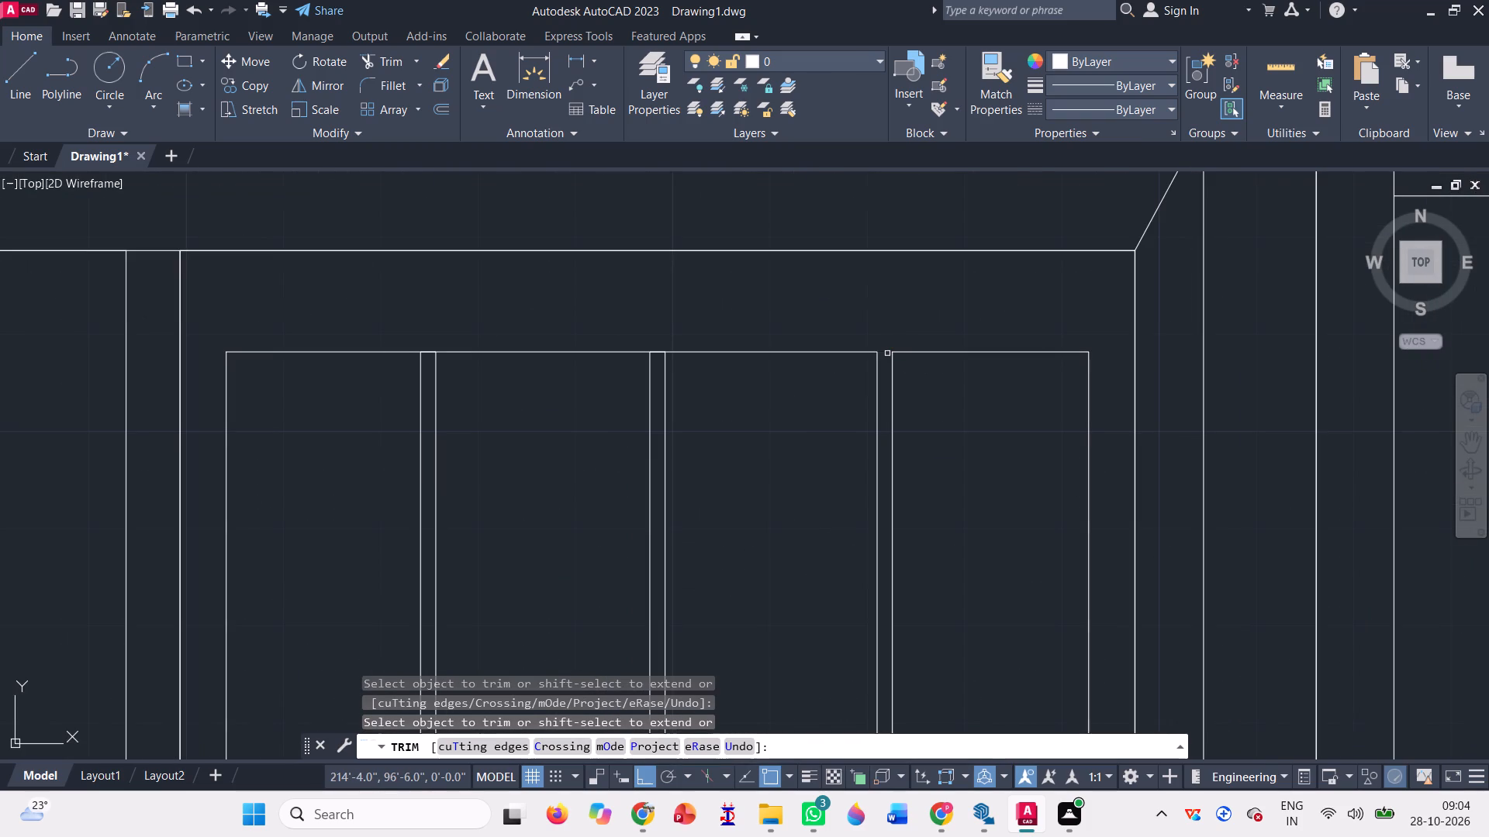
click(658, 350)
click(658, 354)
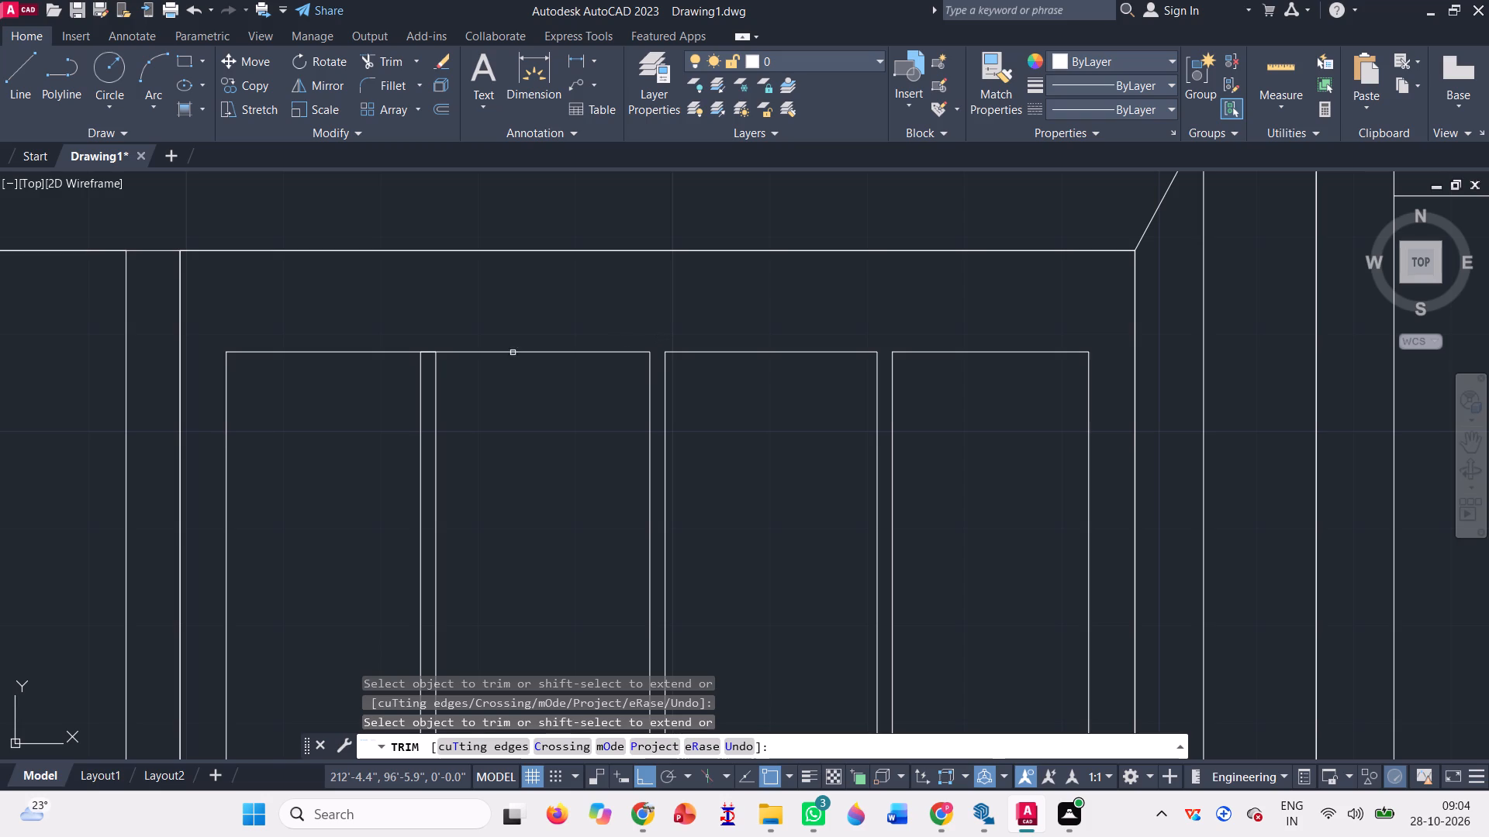
click(419, 346)
click(426, 353)
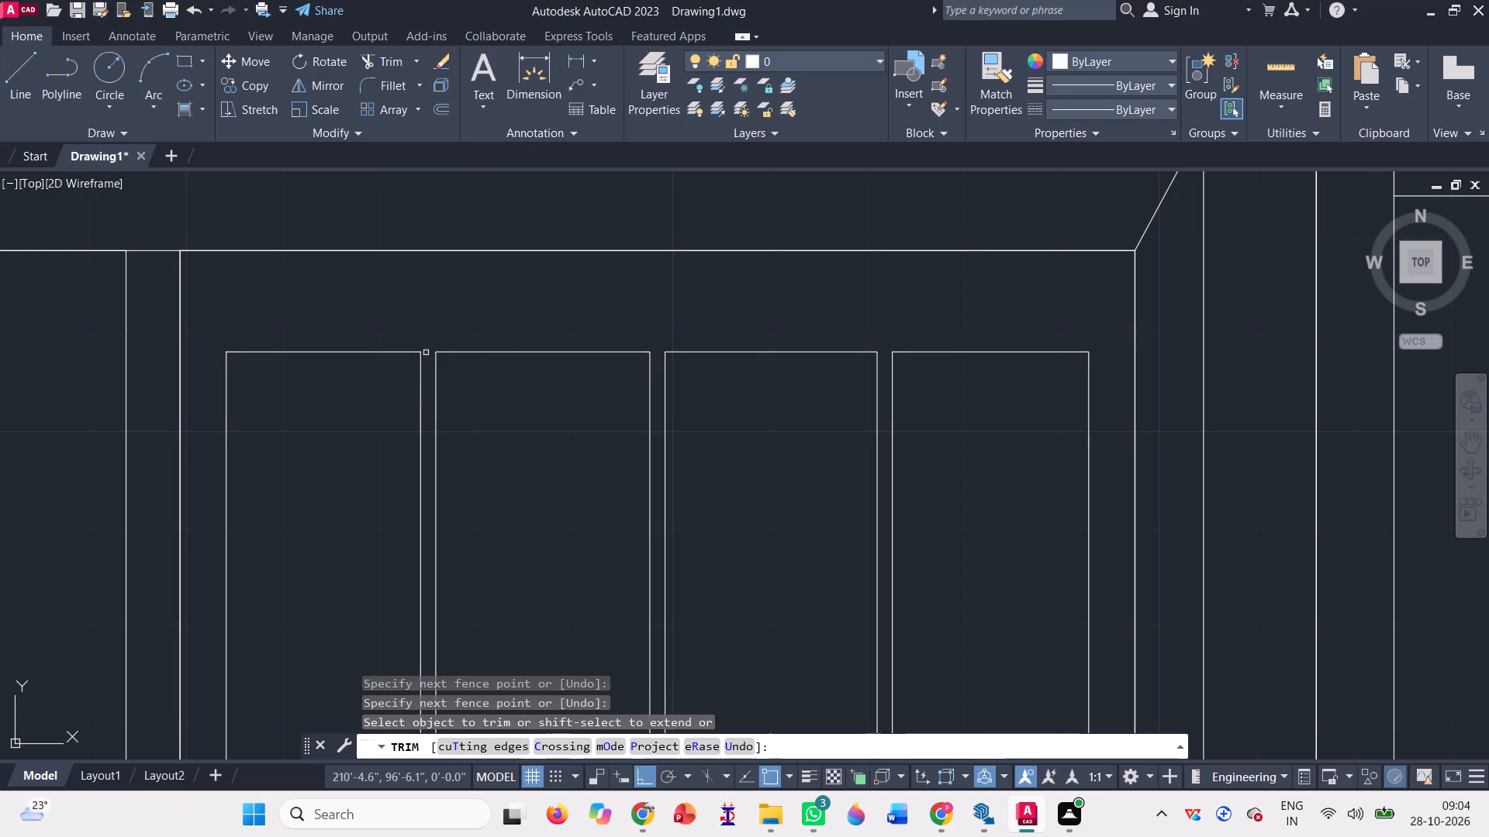
scroll(426, 353, up, 3)
scroll(448, 319, down, 6)
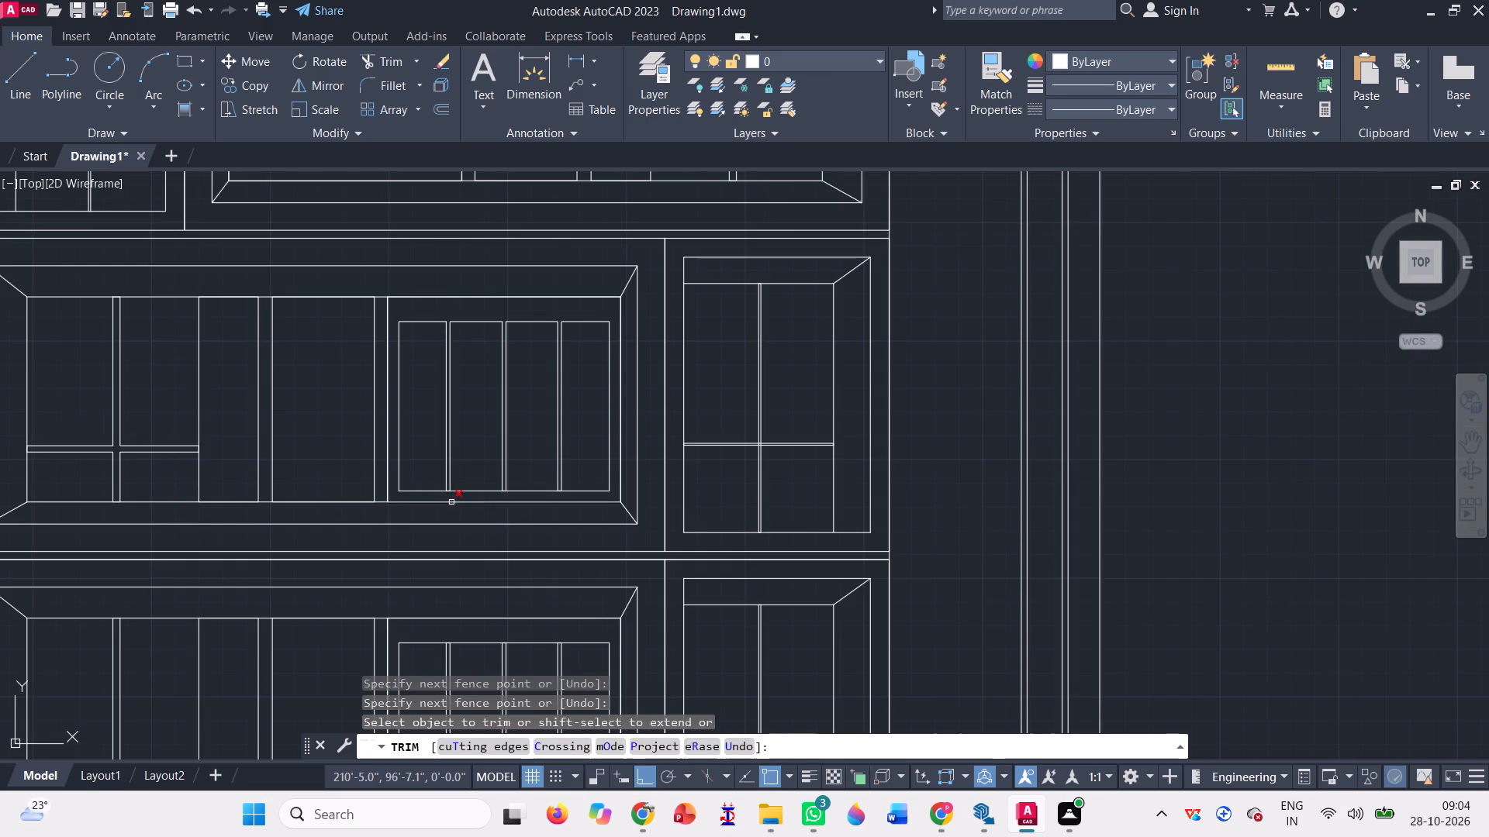
Trim the short bottom-edge segments between the paired lines of all three uprights in that same bay's four-panel window.
scroll(453, 505, up, 7)
click(464, 443)
click(451, 470)
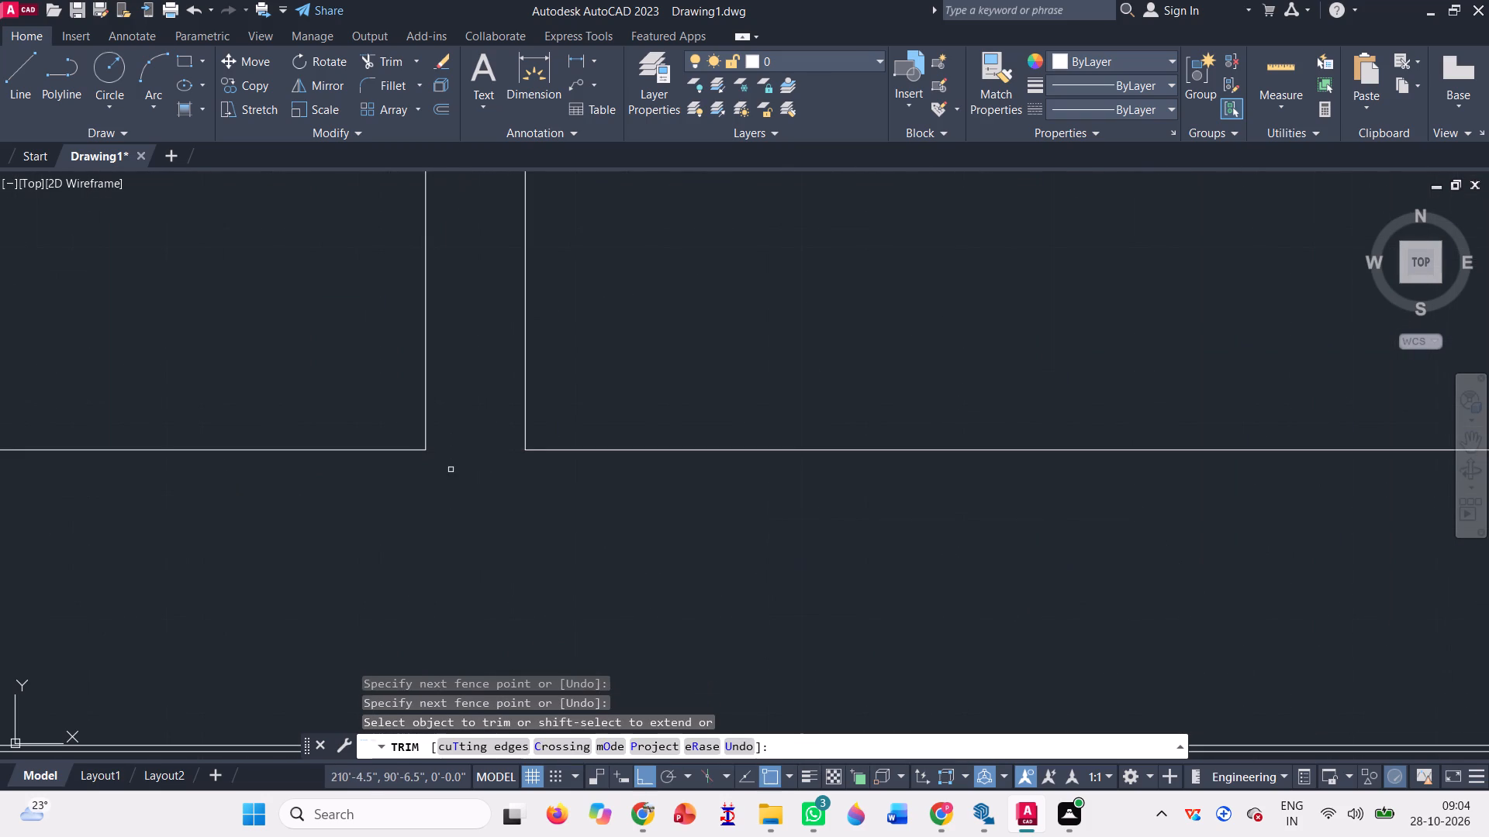
scroll(451, 470, down, 3)
scroll(838, 463, up, 3)
click(793, 468)
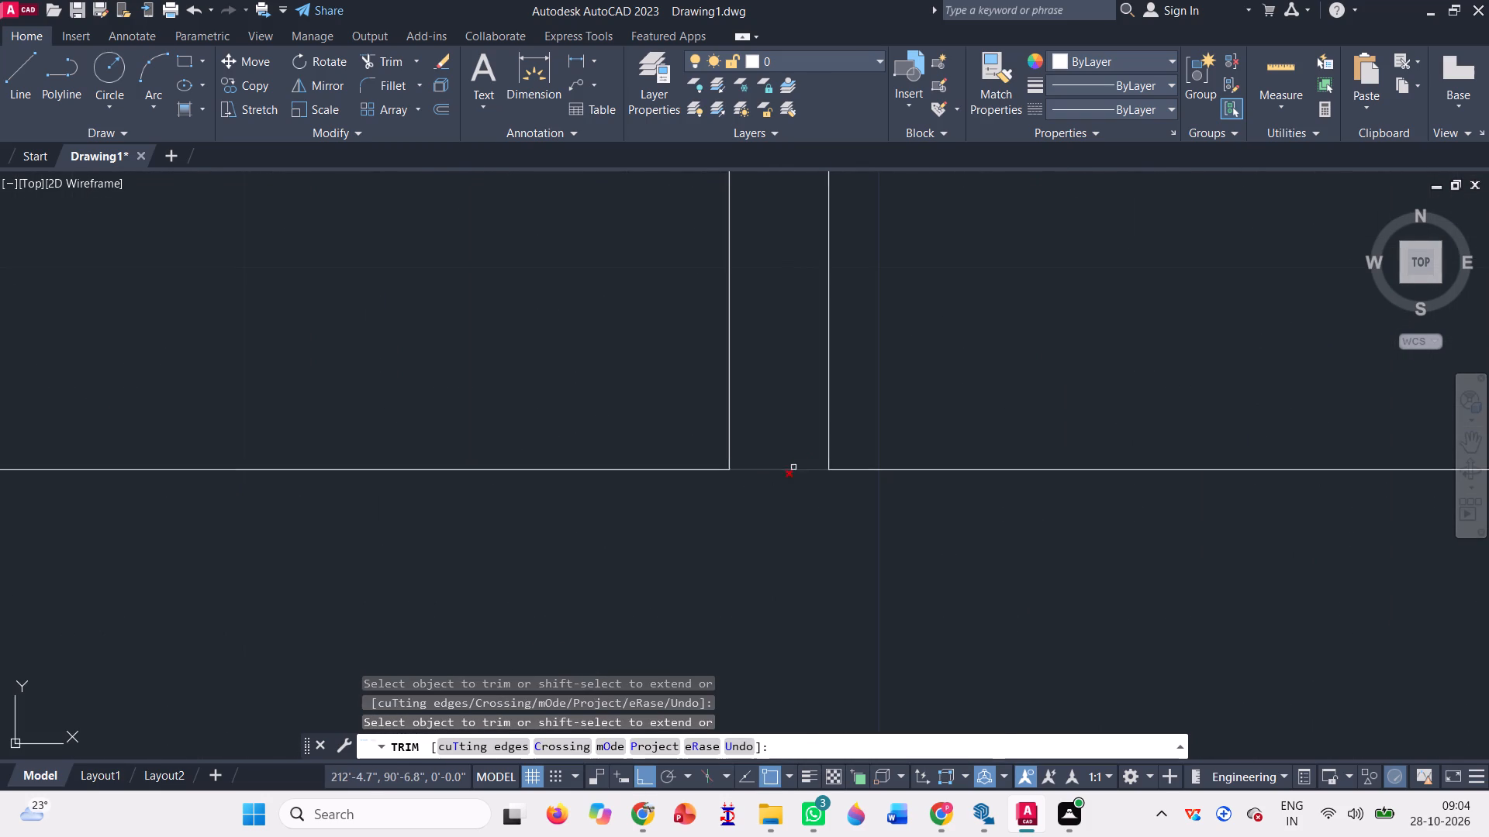
click(760, 496)
click(770, 438)
scroll(706, 491, down, 3)
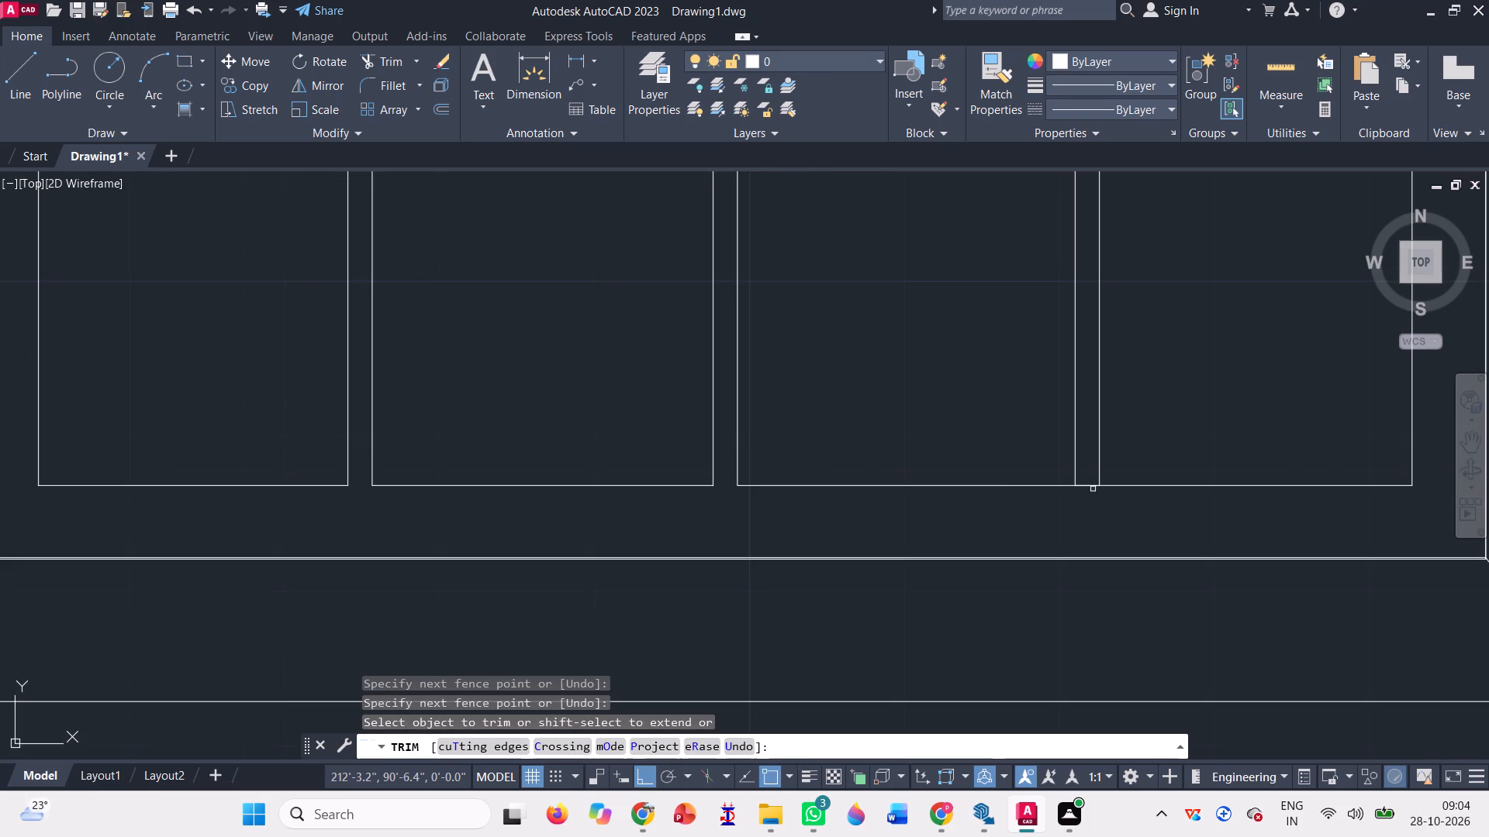
scroll(1095, 489, up, 2)
double_click(1078, 482)
click(1078, 482)
scroll(810, 540, down, 2)
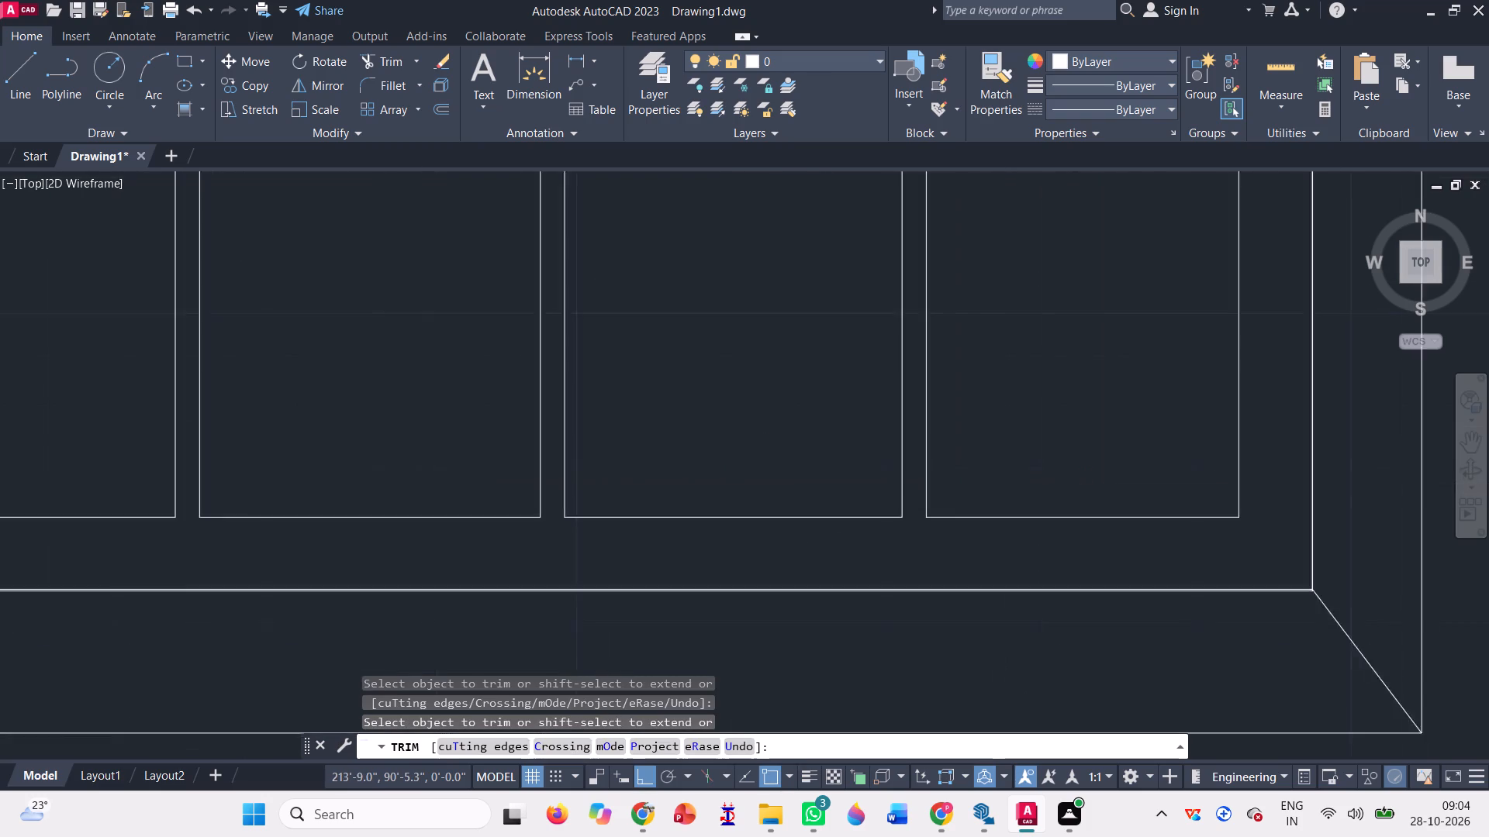
Trim the crossing glazing-bar lines to an open junction in the narrow window beside that bay, three floors below the top.
scroll(776, 538, down, 3)
scroll(1083, 435, up, 3)
scroll(954, 450, up, 1)
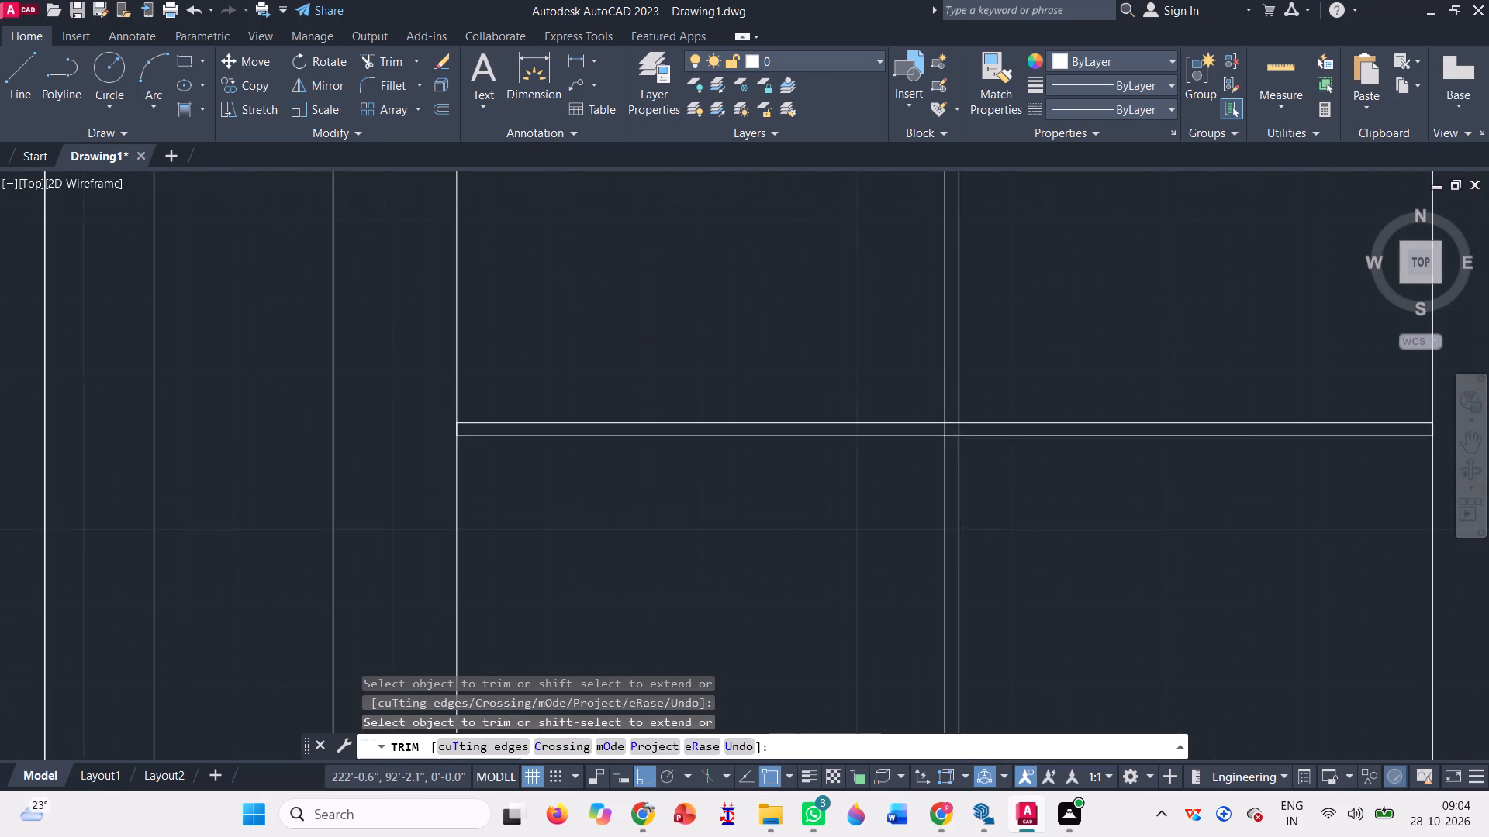
scroll(954, 450, up, 2)
click(875, 363)
click(1013, 361)
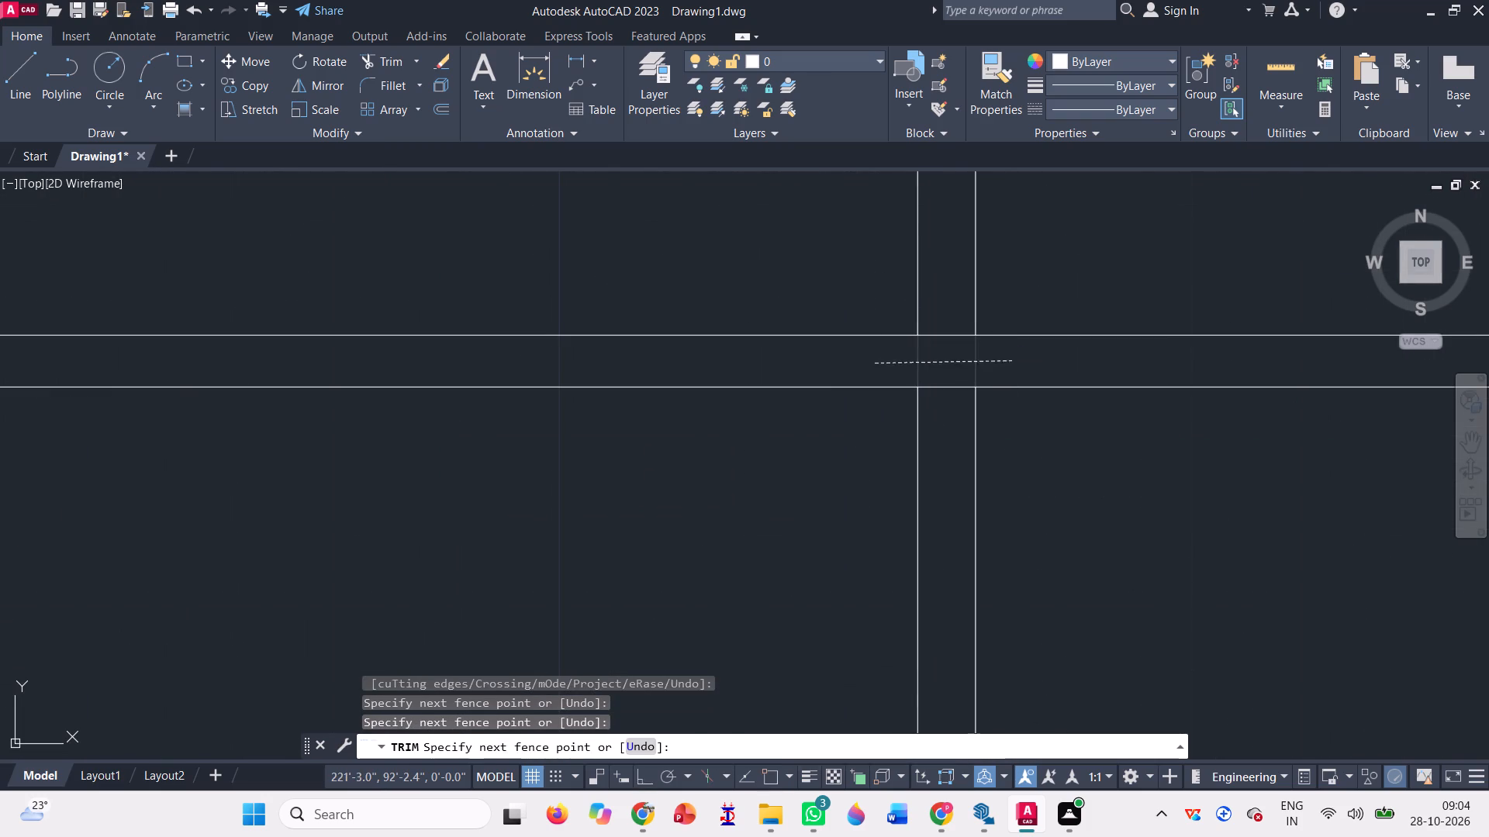
click(939, 319)
click(939, 412)
scroll(752, 391, down, 3)
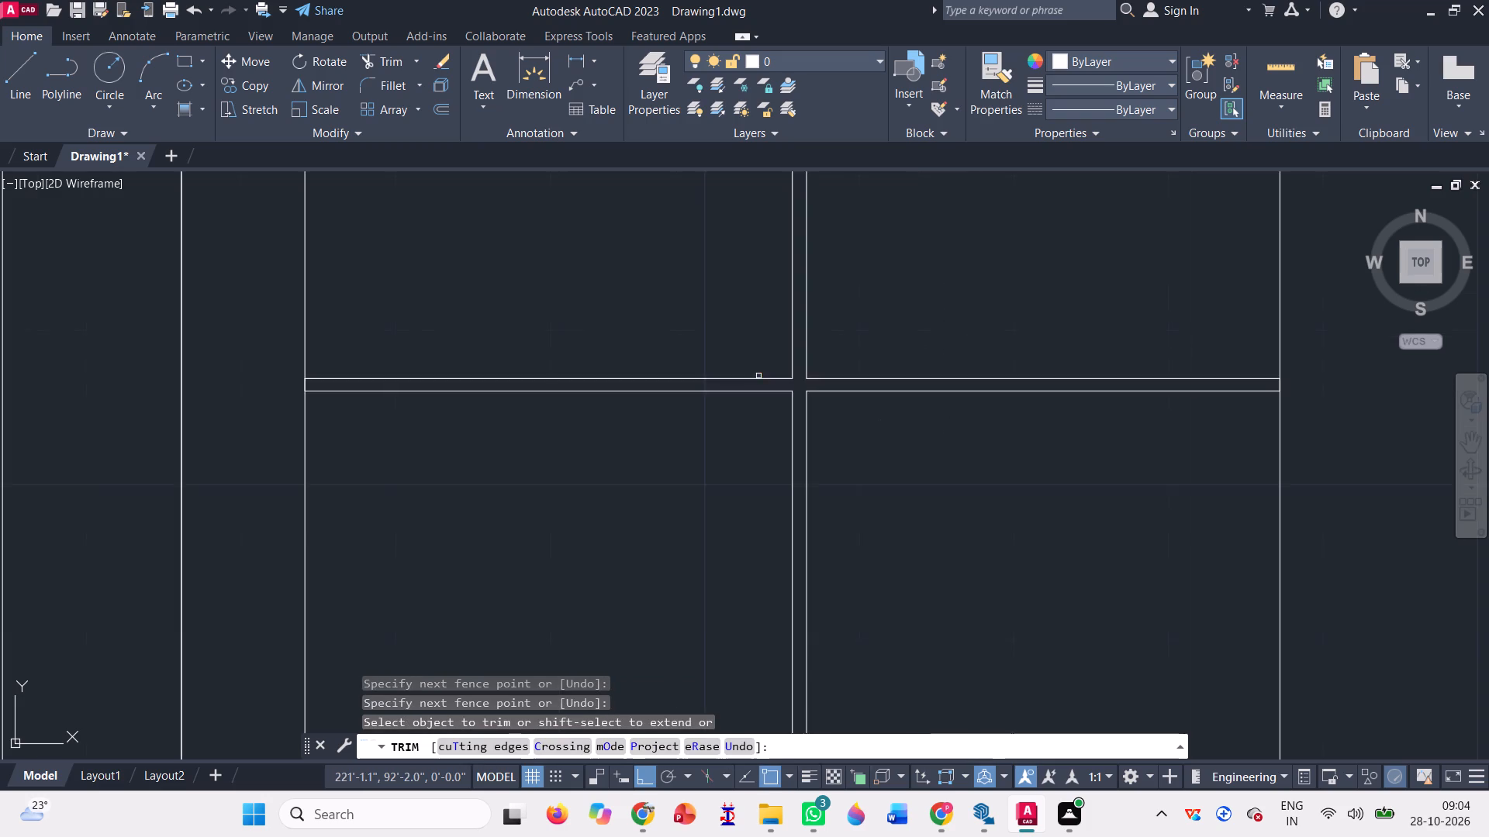
Trim the crossing glazing-bar lines to an open junction in the narrow window on the lowest floor.
scroll(758, 374, down, 5)
scroll(787, 580, up, 4)
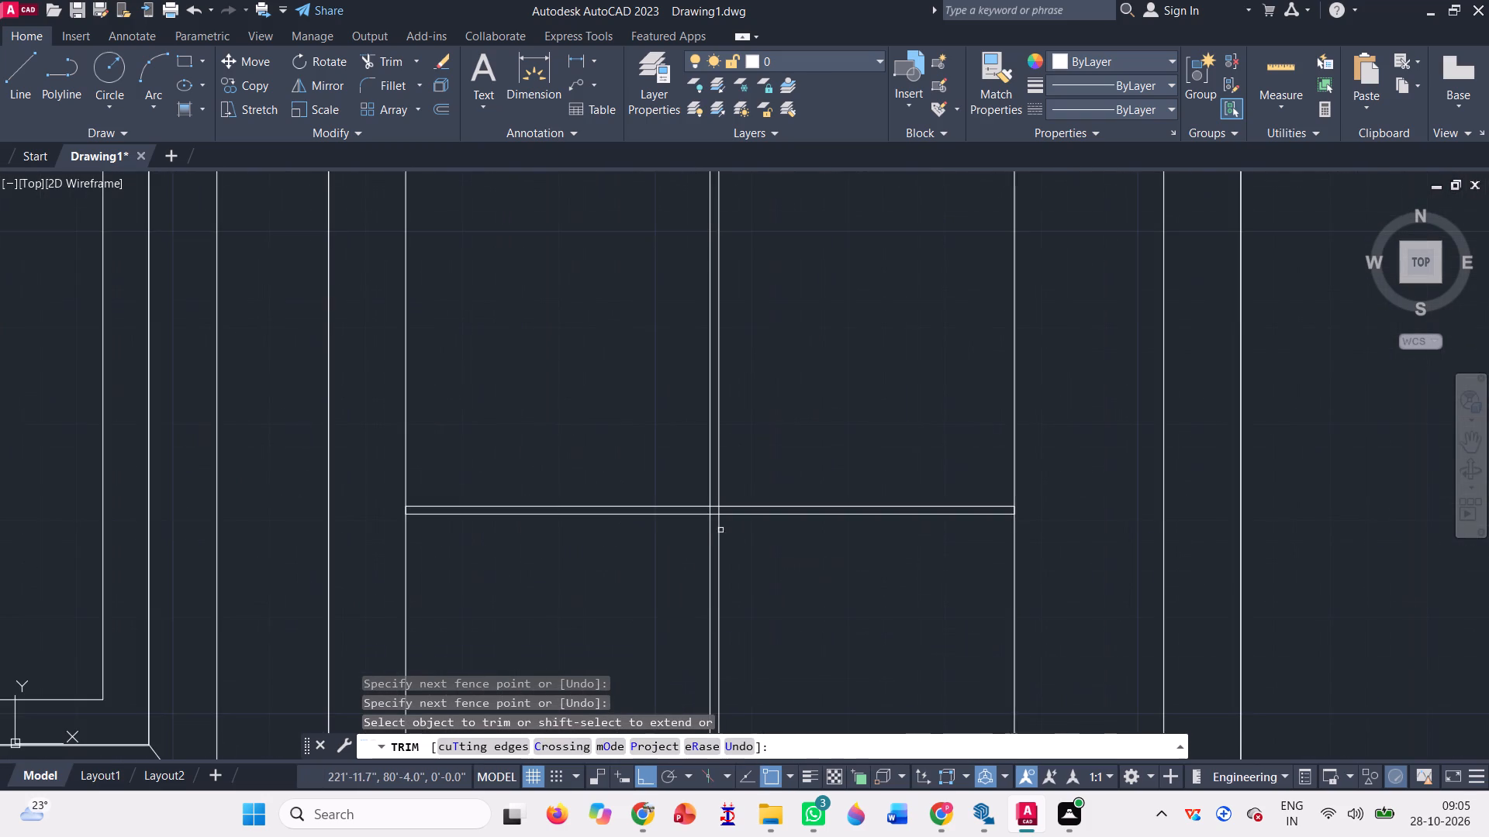
scroll(710, 510, up, 4)
click(687, 506)
click(777, 508)
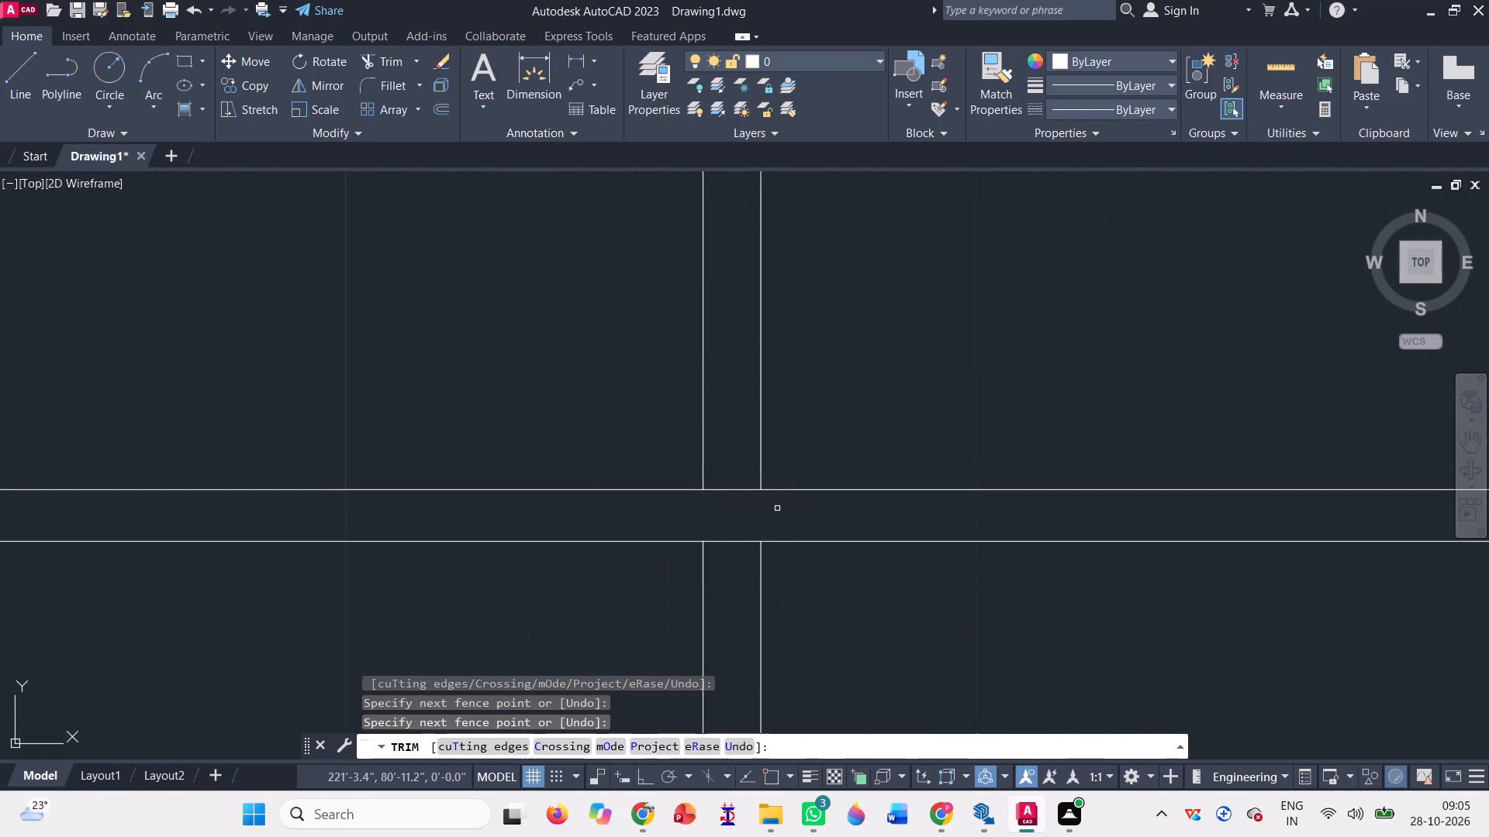
click(746, 455)
click(739, 564)
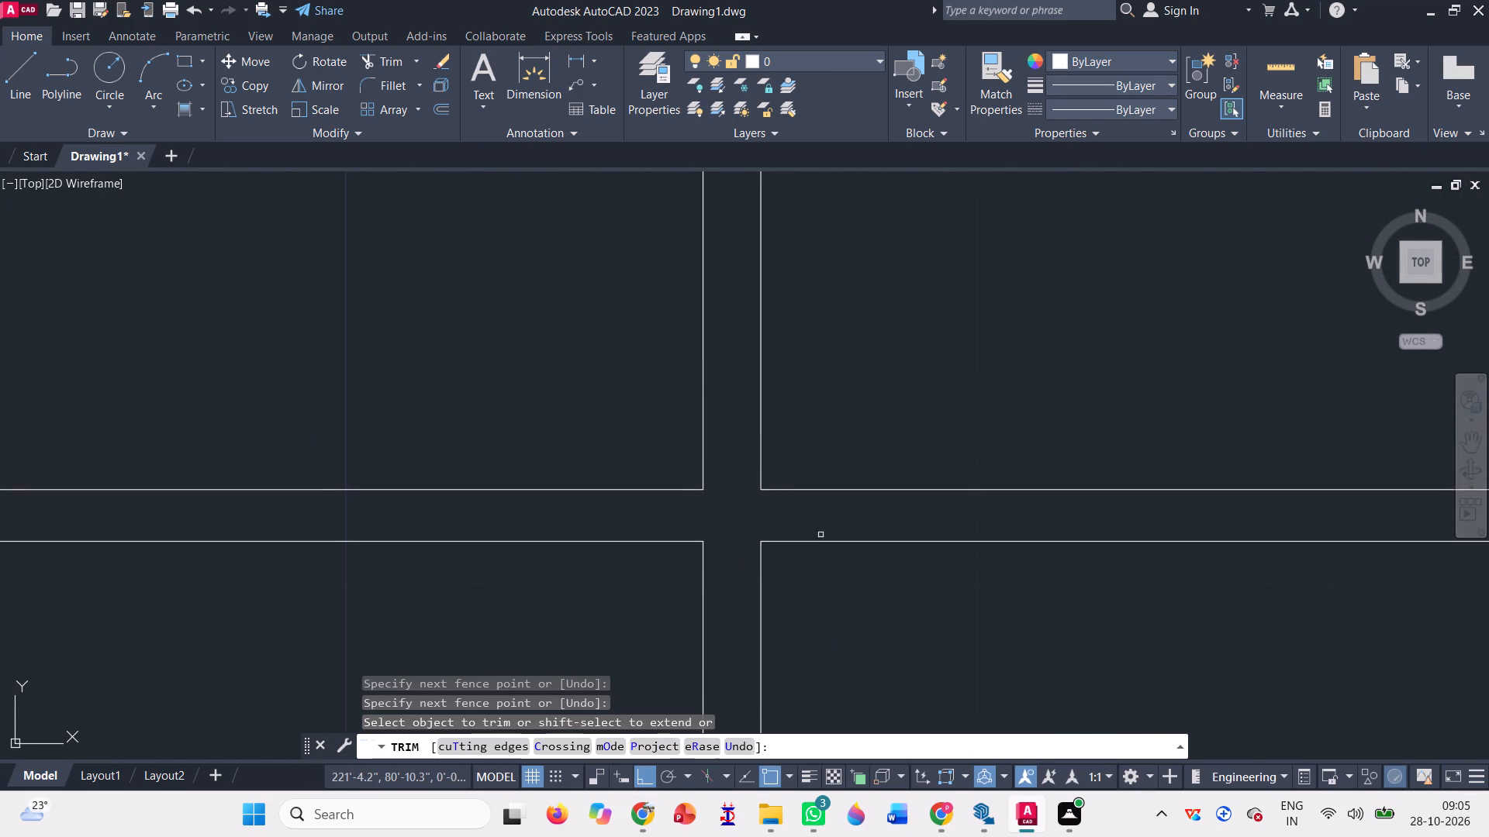
Trim the short top-edge segments between the paired lines of all three uprights in the lowest floor's four-panel window.
scroll(823, 532, down, 6)
scroll(951, 517, down, 1)
scroll(692, 396, up, 7)
click(751, 391)
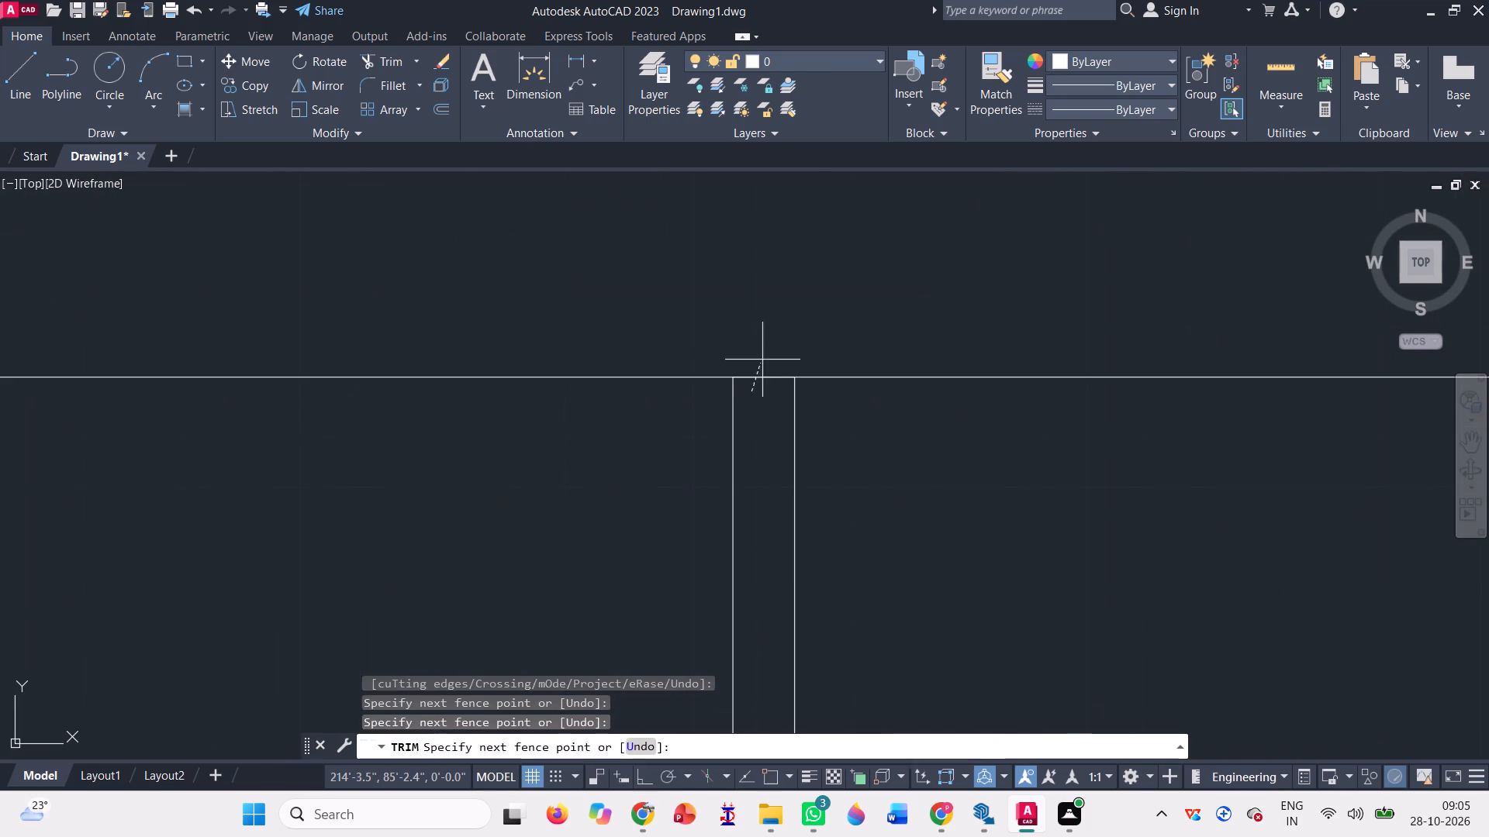
click(762, 357)
scroll(852, 427, down, 3)
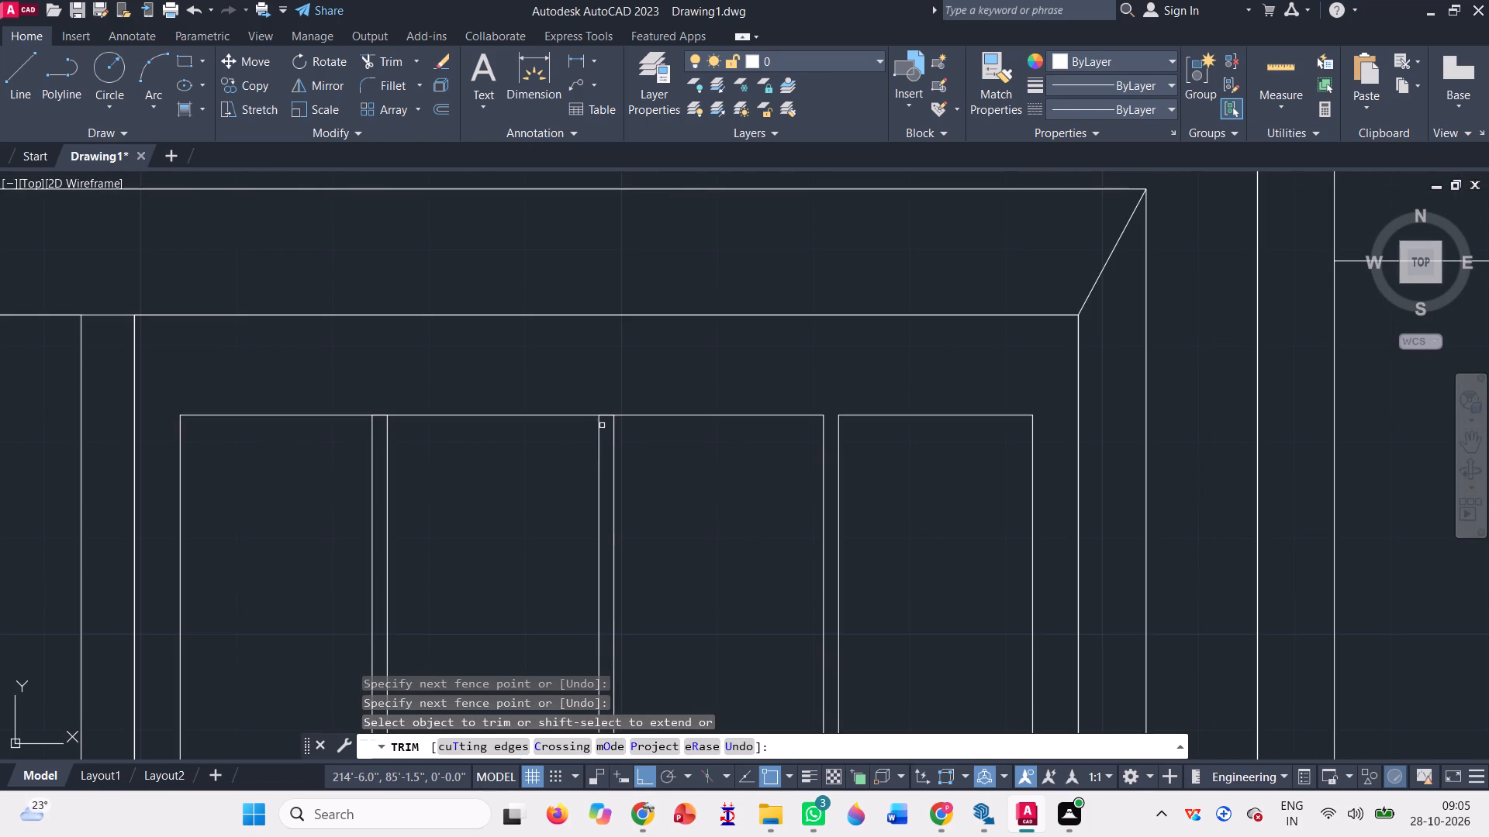
click(605, 425)
click(605, 407)
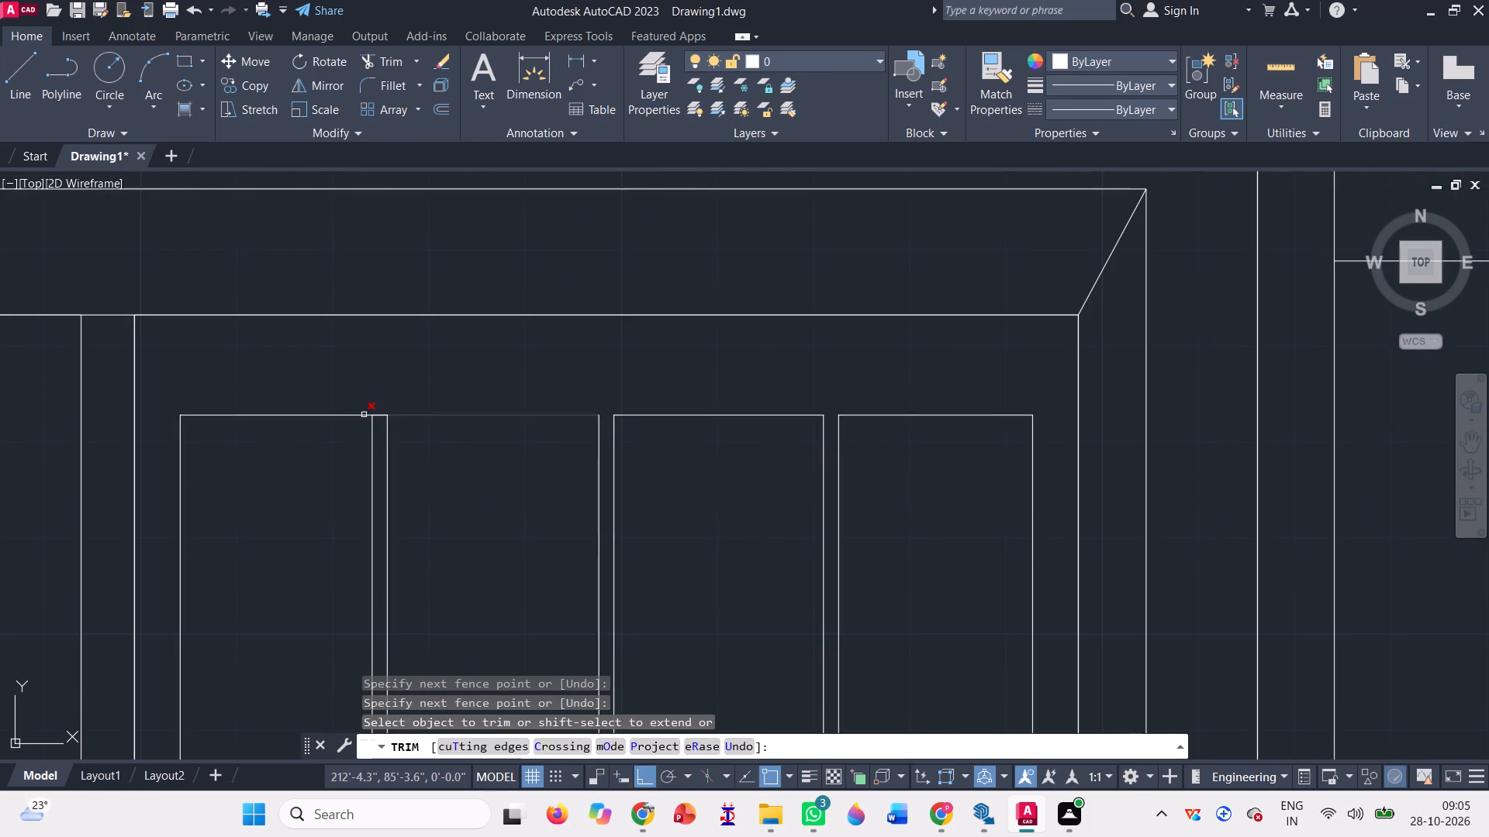
scroll(364, 414, up, 3)
click(424, 436)
click(427, 365)
scroll(521, 392, down, 6)
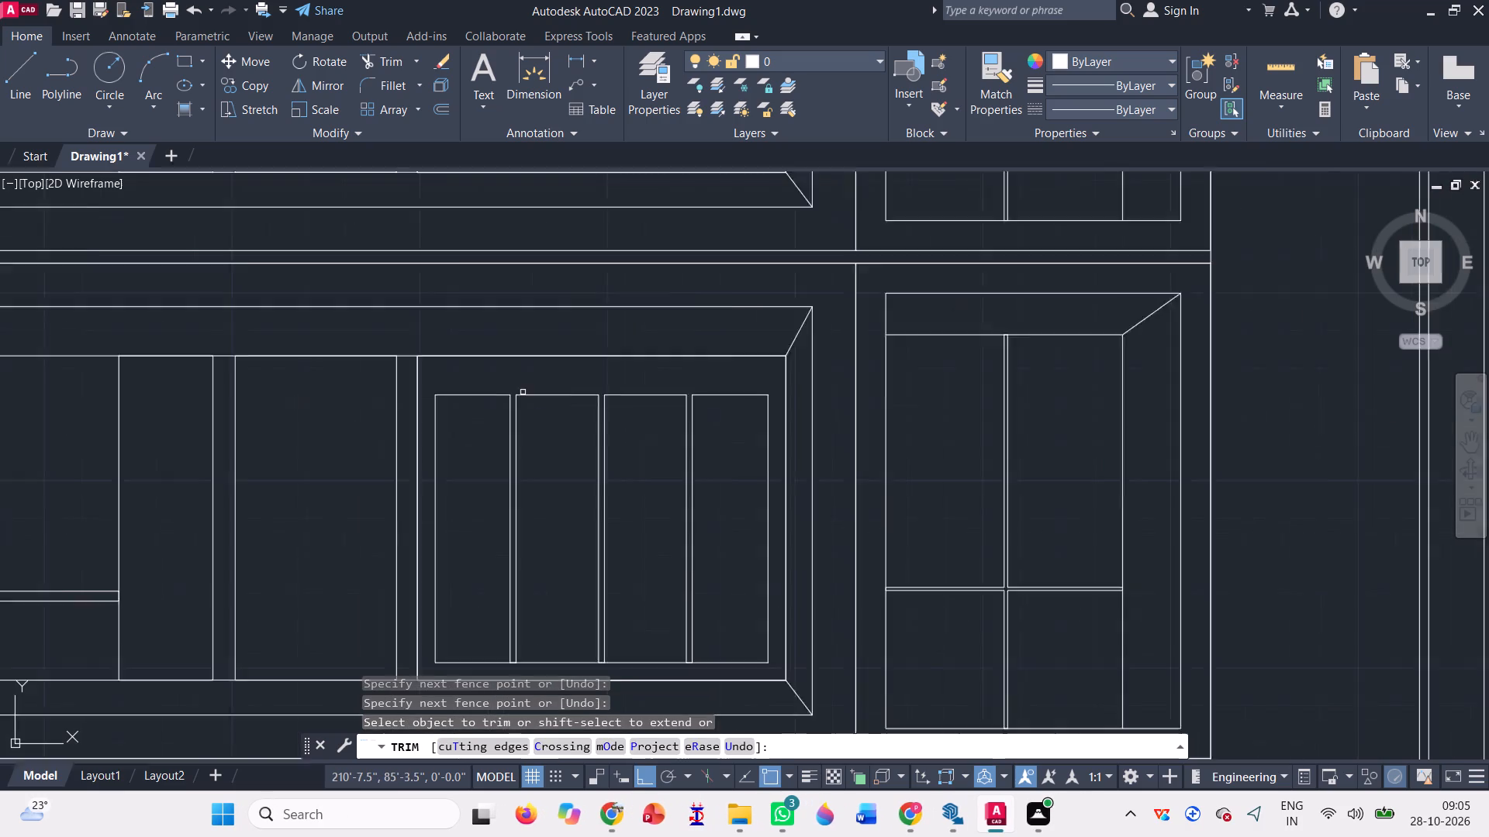
Trim the short bottom-edge segments between the paired upright lines of the lowest floor's four-panel window.
scroll(503, 608, up, 2)
scroll(710, 452, up, 3)
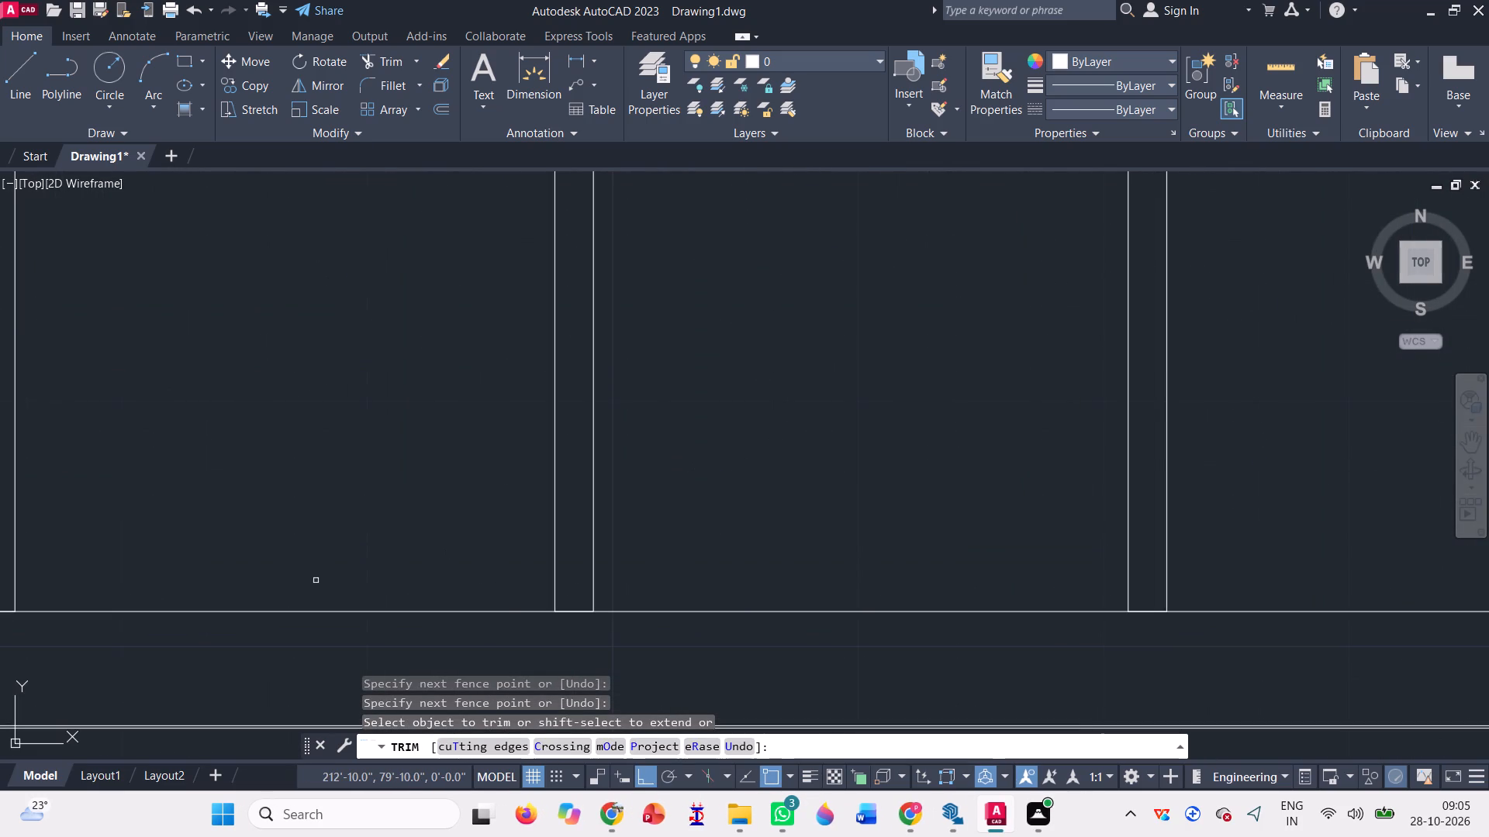
click(554, 637)
click(572, 598)
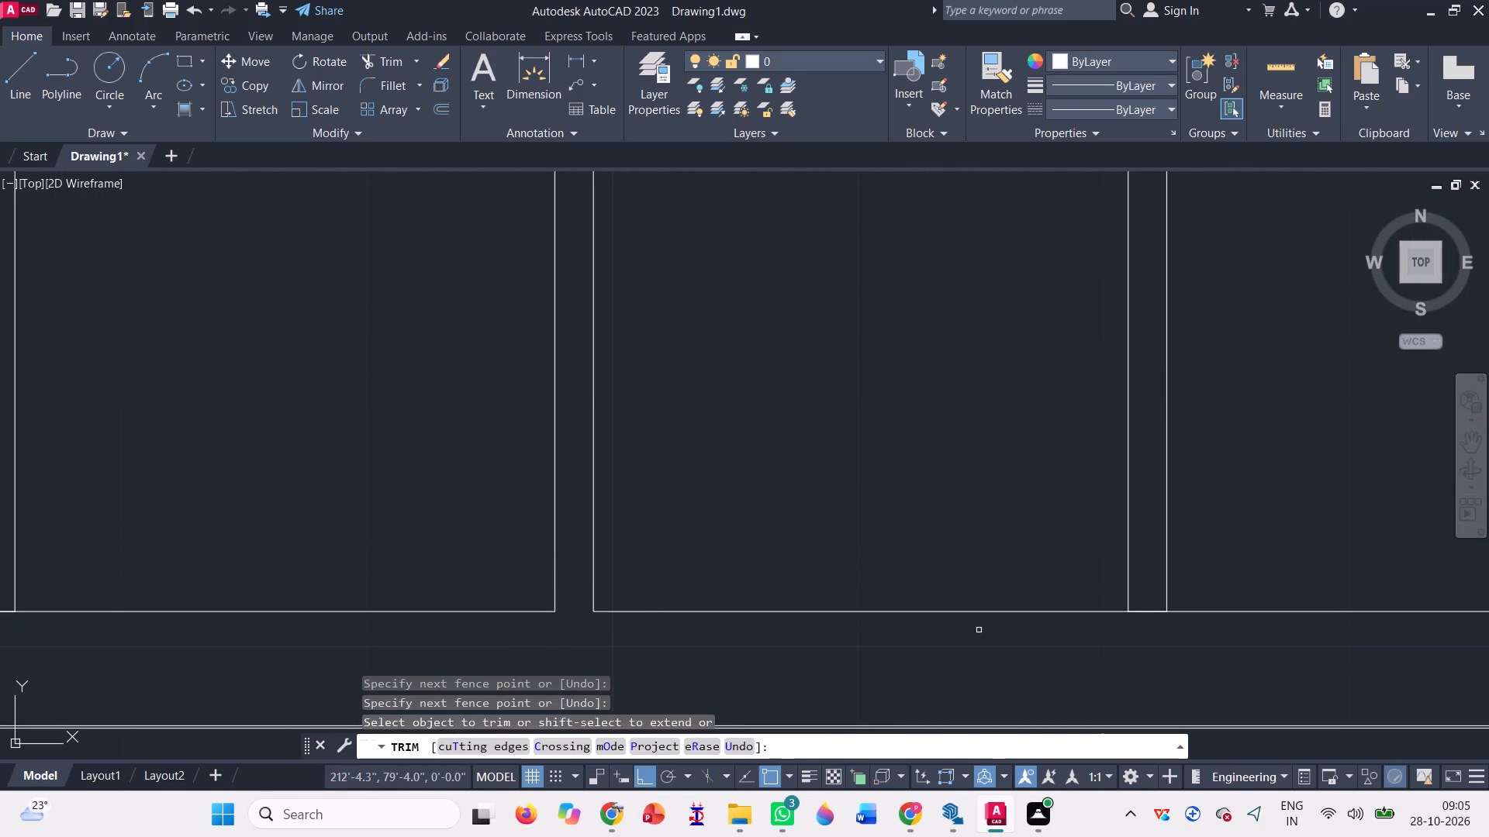
click(1148, 633)
click(1149, 582)
scroll(1138, 619, down, 3)
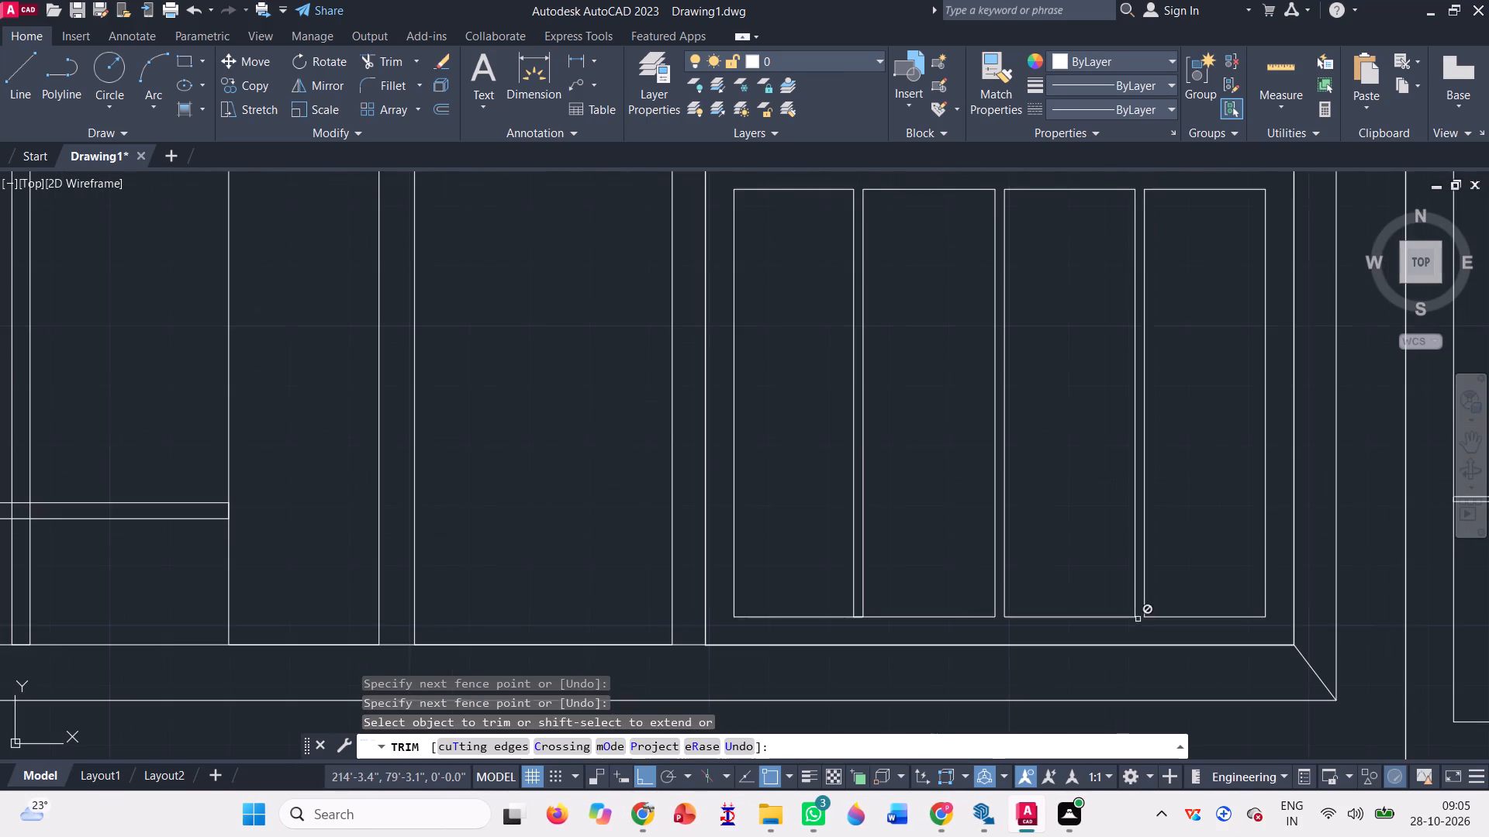
scroll(831, 635, up, 3)
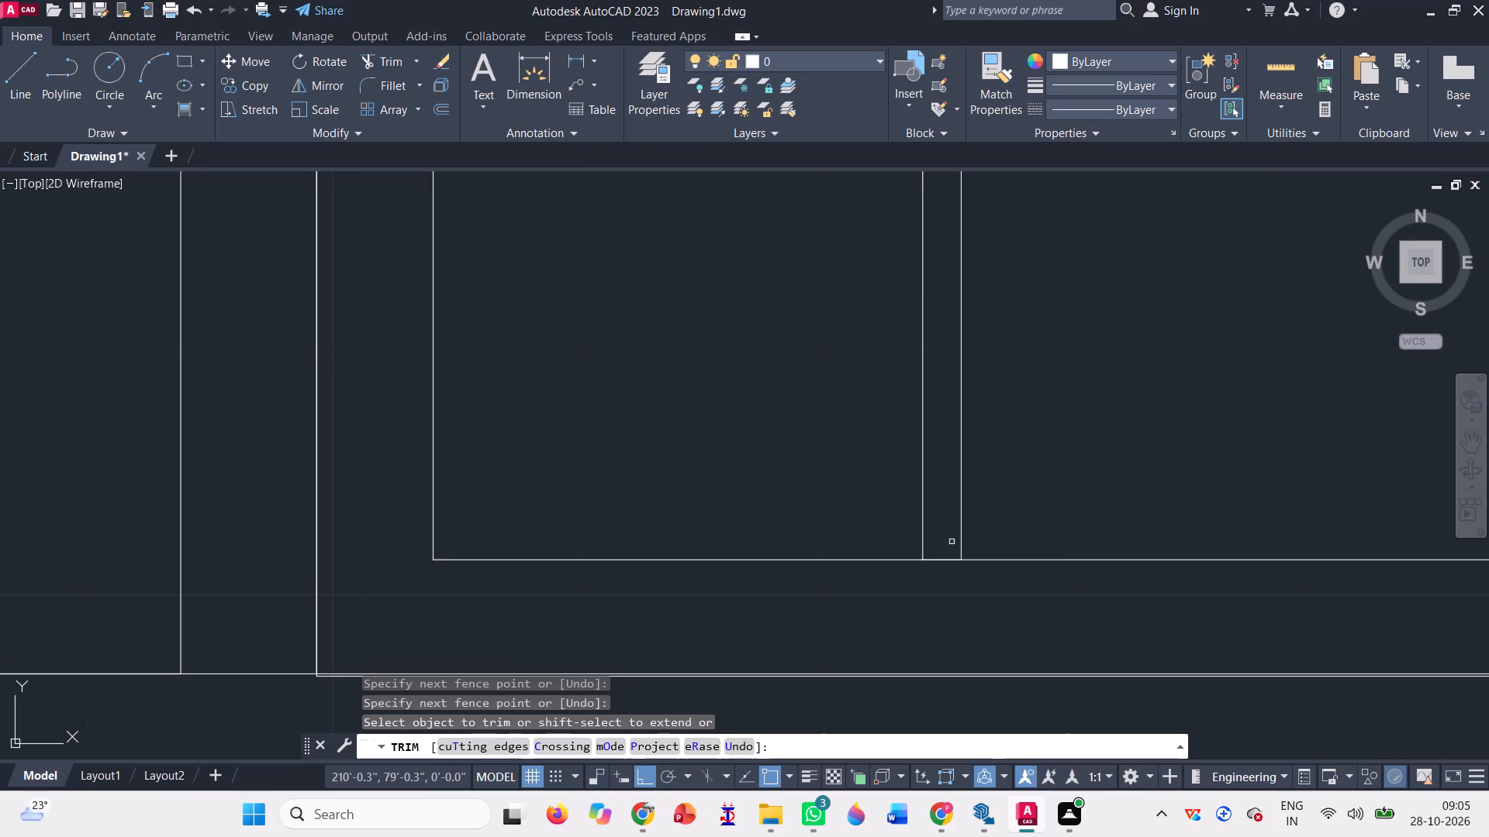
click(950, 539)
click(938, 598)
Trim the crossing glazing-bar lines to an open junction in the lowest floor's wide-bay window and finish trimming.
scroll(939, 599, down, 2)
scroll(862, 597, down, 3)
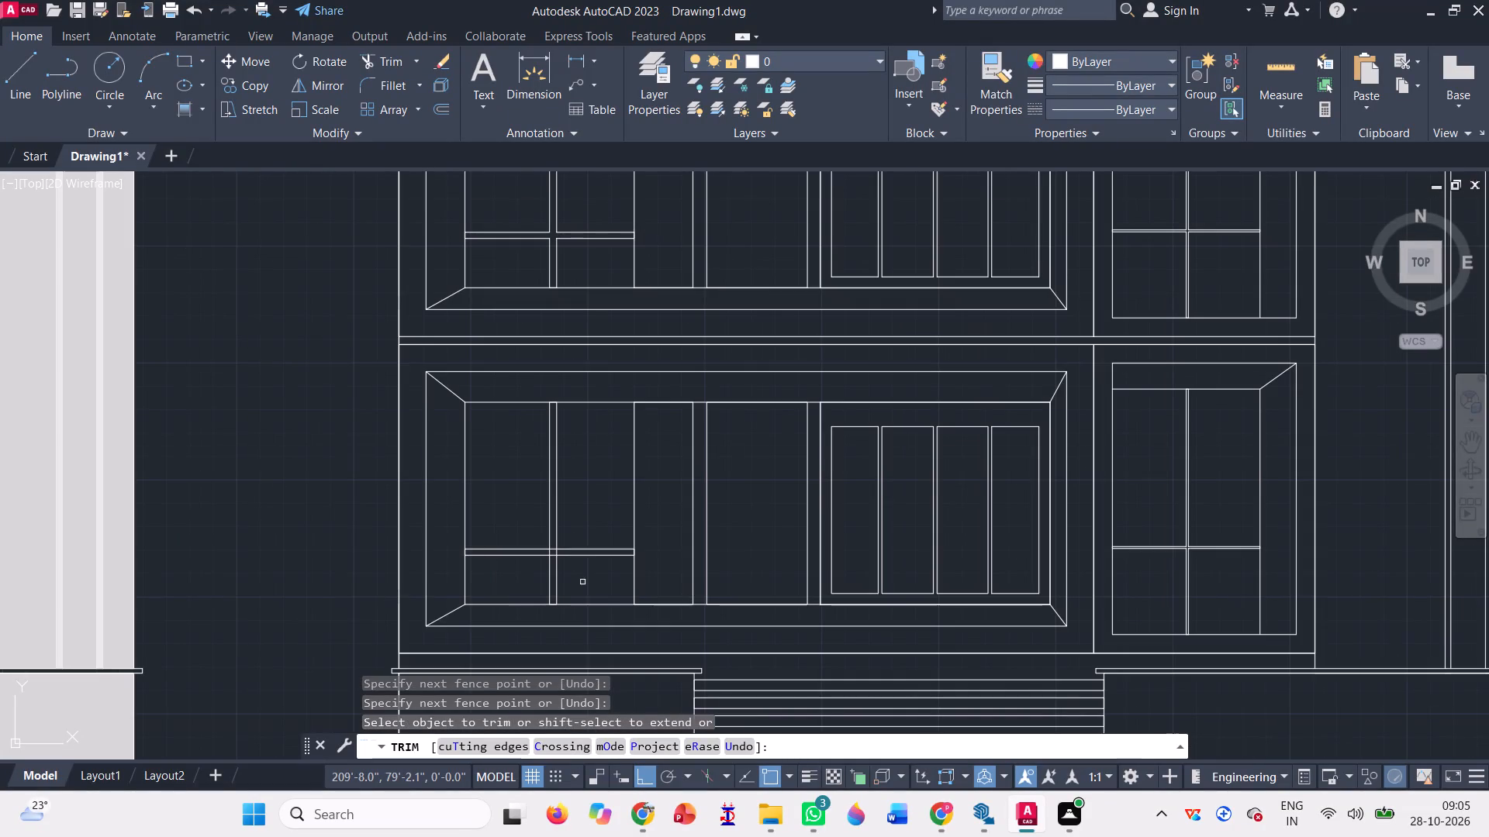
scroll(570, 553, up, 4)
click(396, 566)
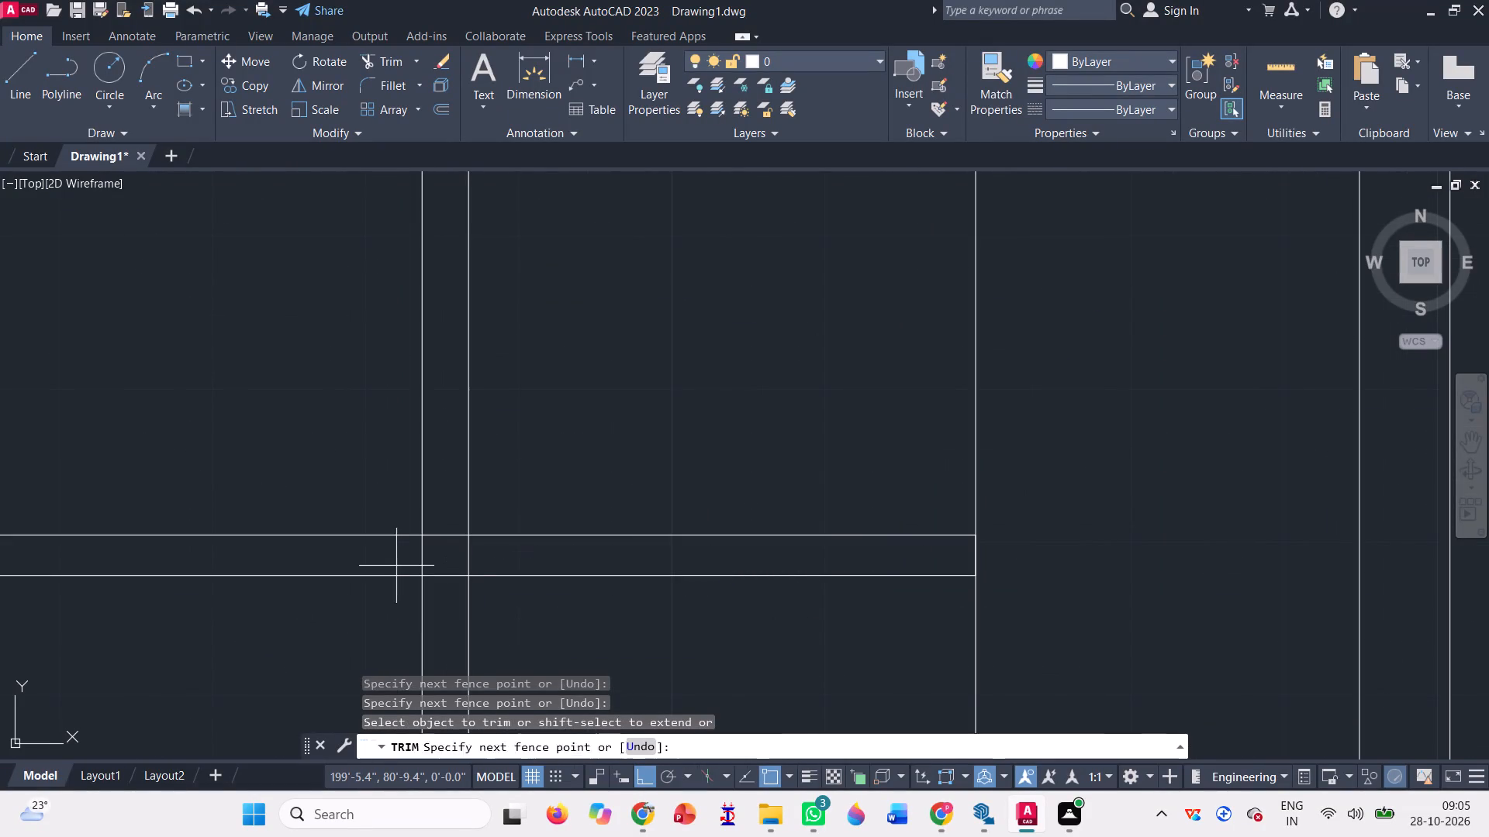
click(485, 560)
click(447, 517)
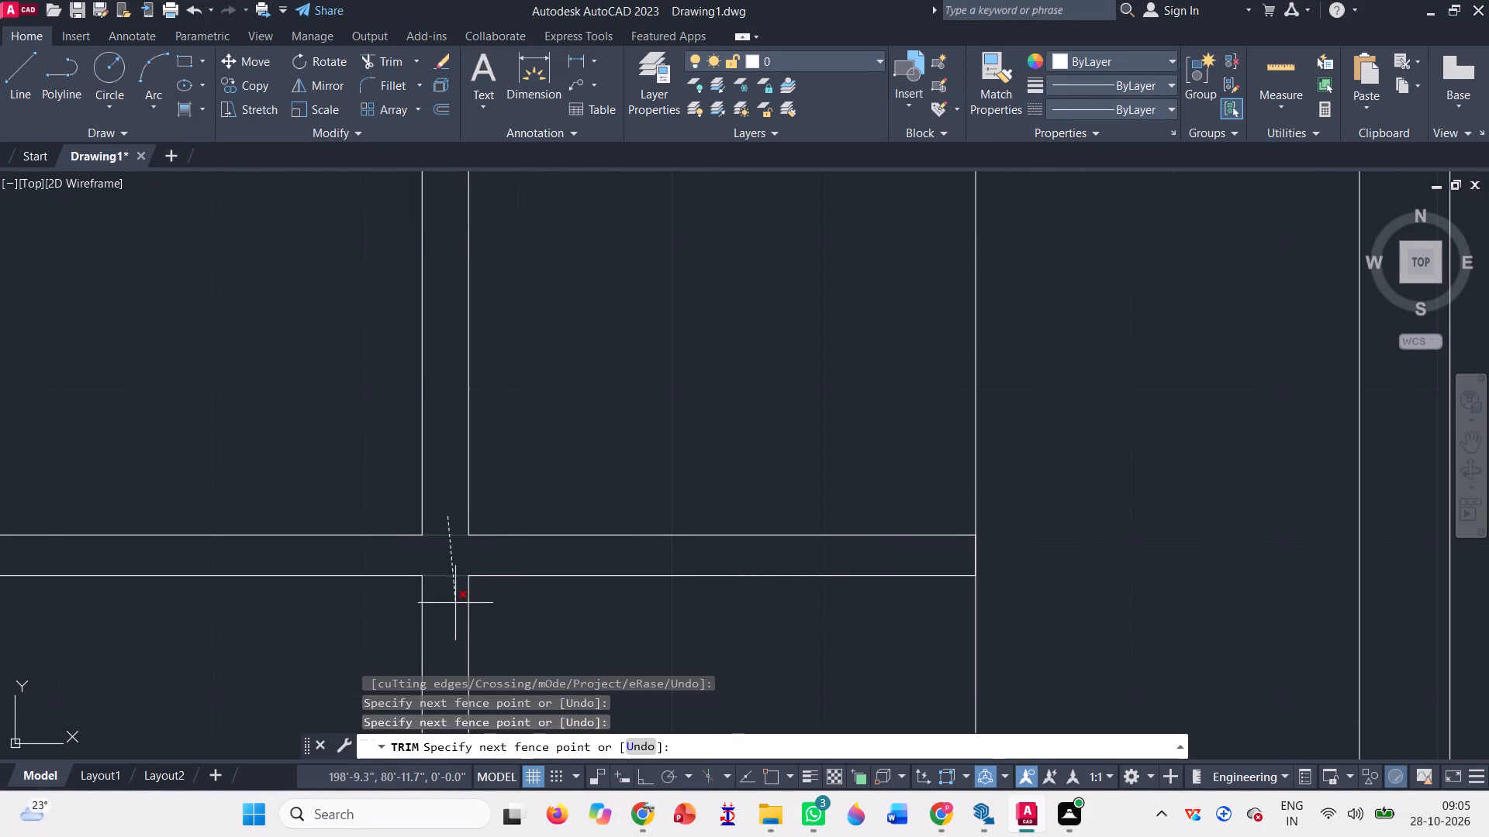
click(449, 598)
scroll(439, 595, down, 6)
scroll(621, 474, up, 4)
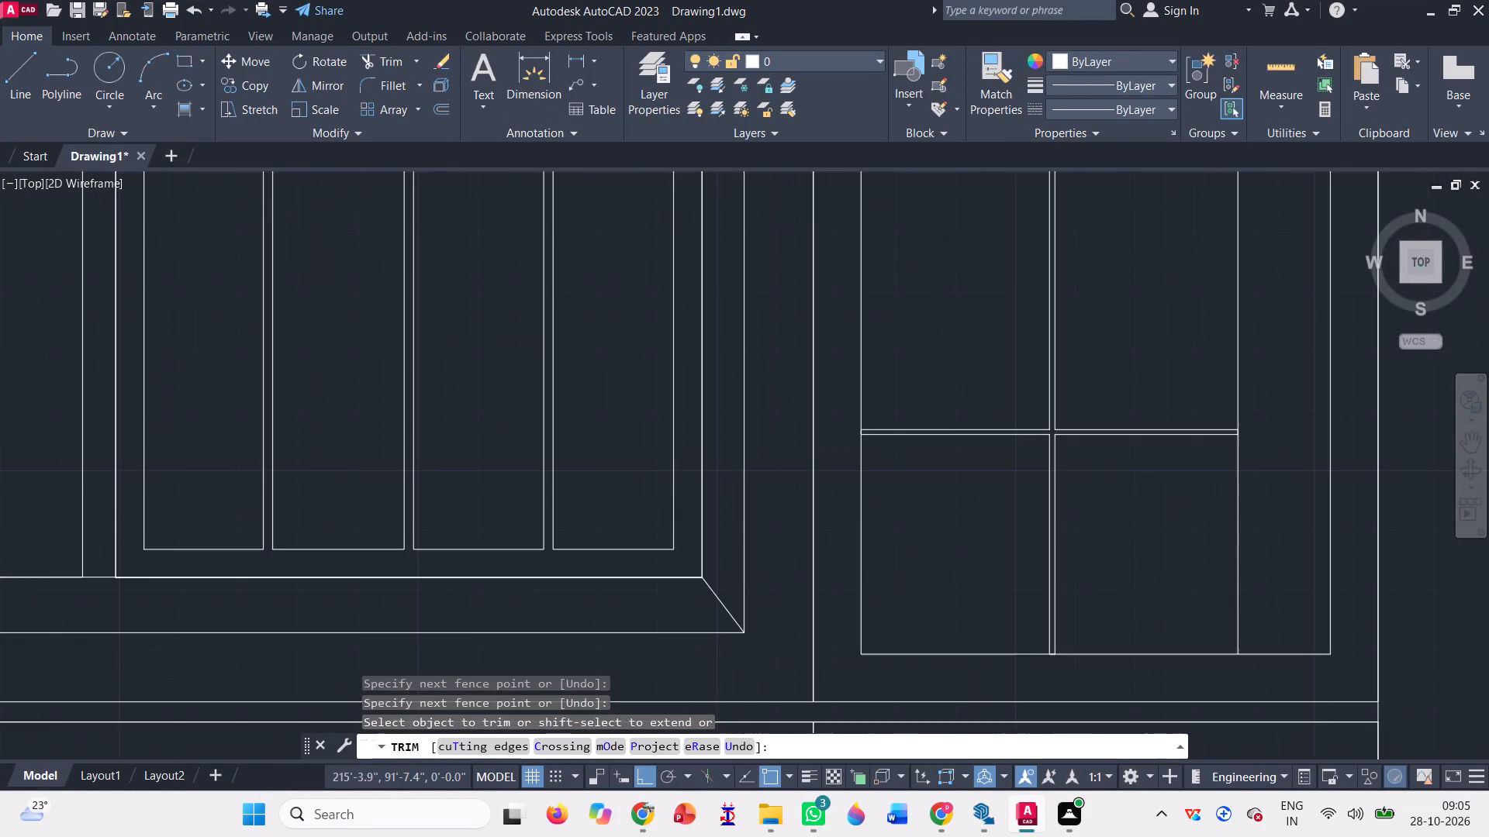
scroll(610, 591, down, 4)
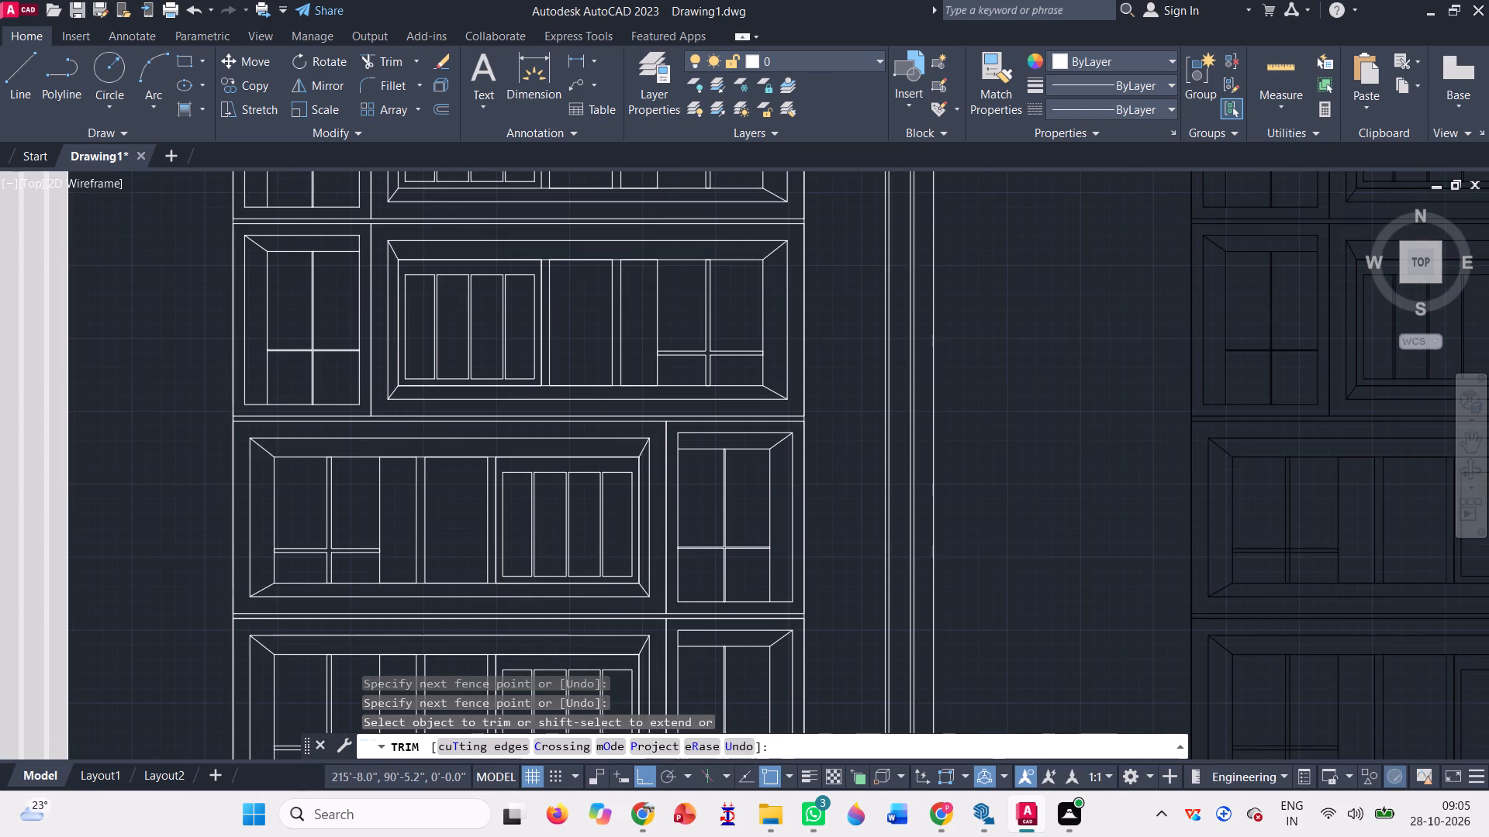
scroll(601, 477, down, 1)
scroll(612, 254, up, 3)
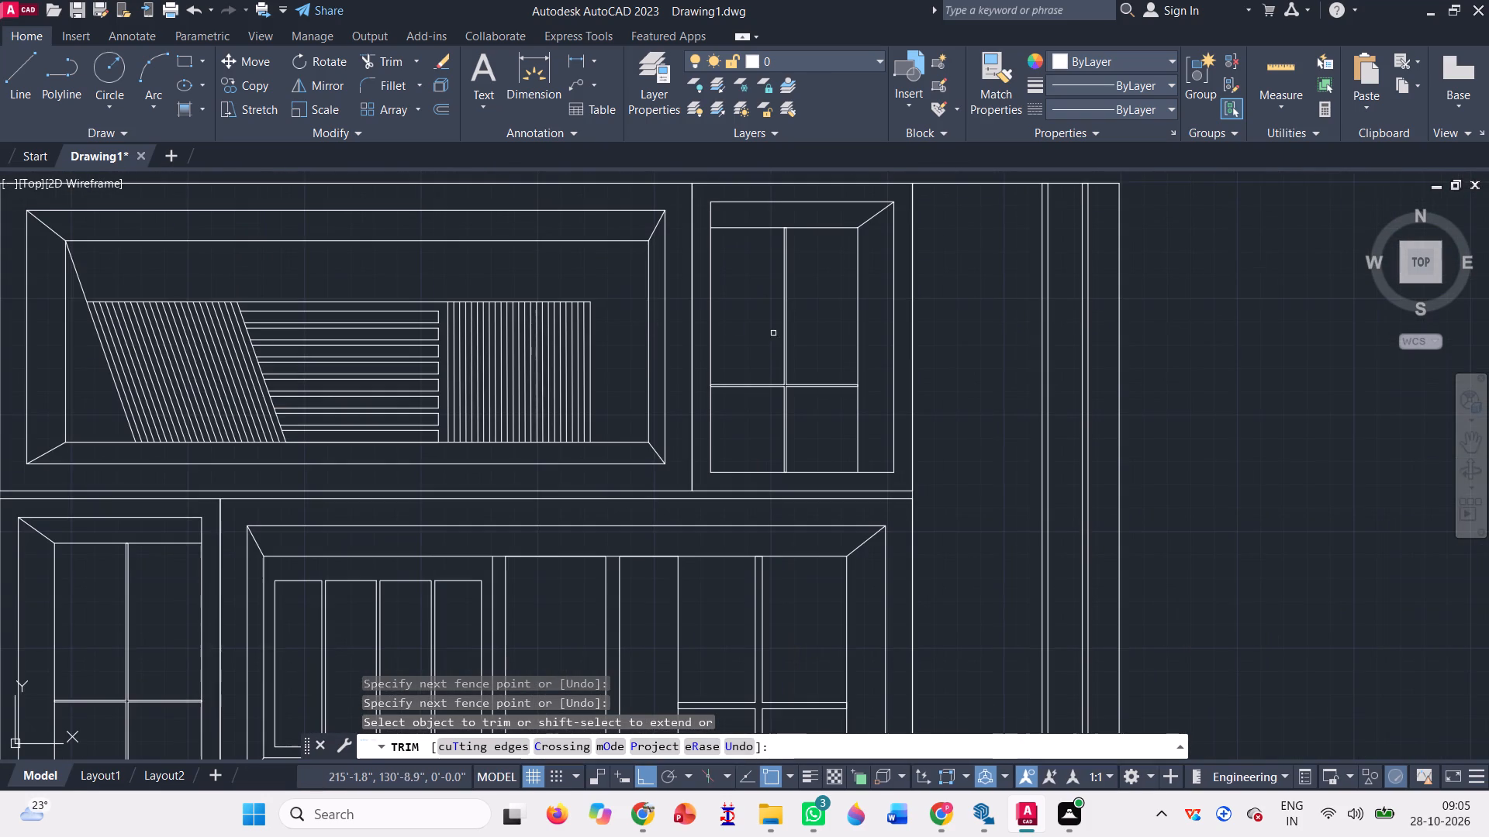
scroll(779, 334, up, 1)
scroll(752, 430, down, 2)
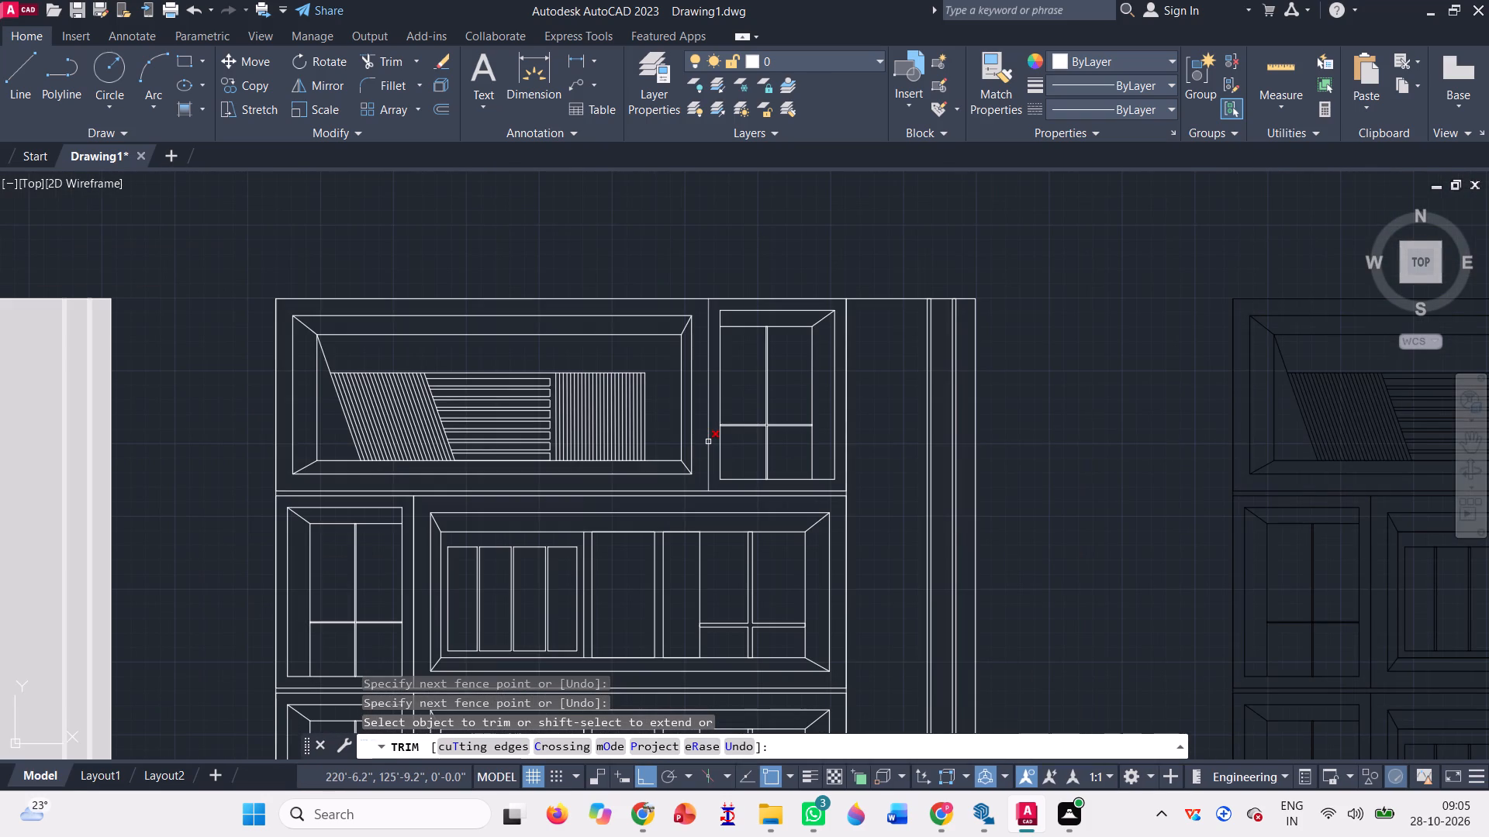
key(Escape)
Fill the crossing glazing bars of the top floor's narrow window with a solid hatch in black 0,0,0.
click(190, 114)
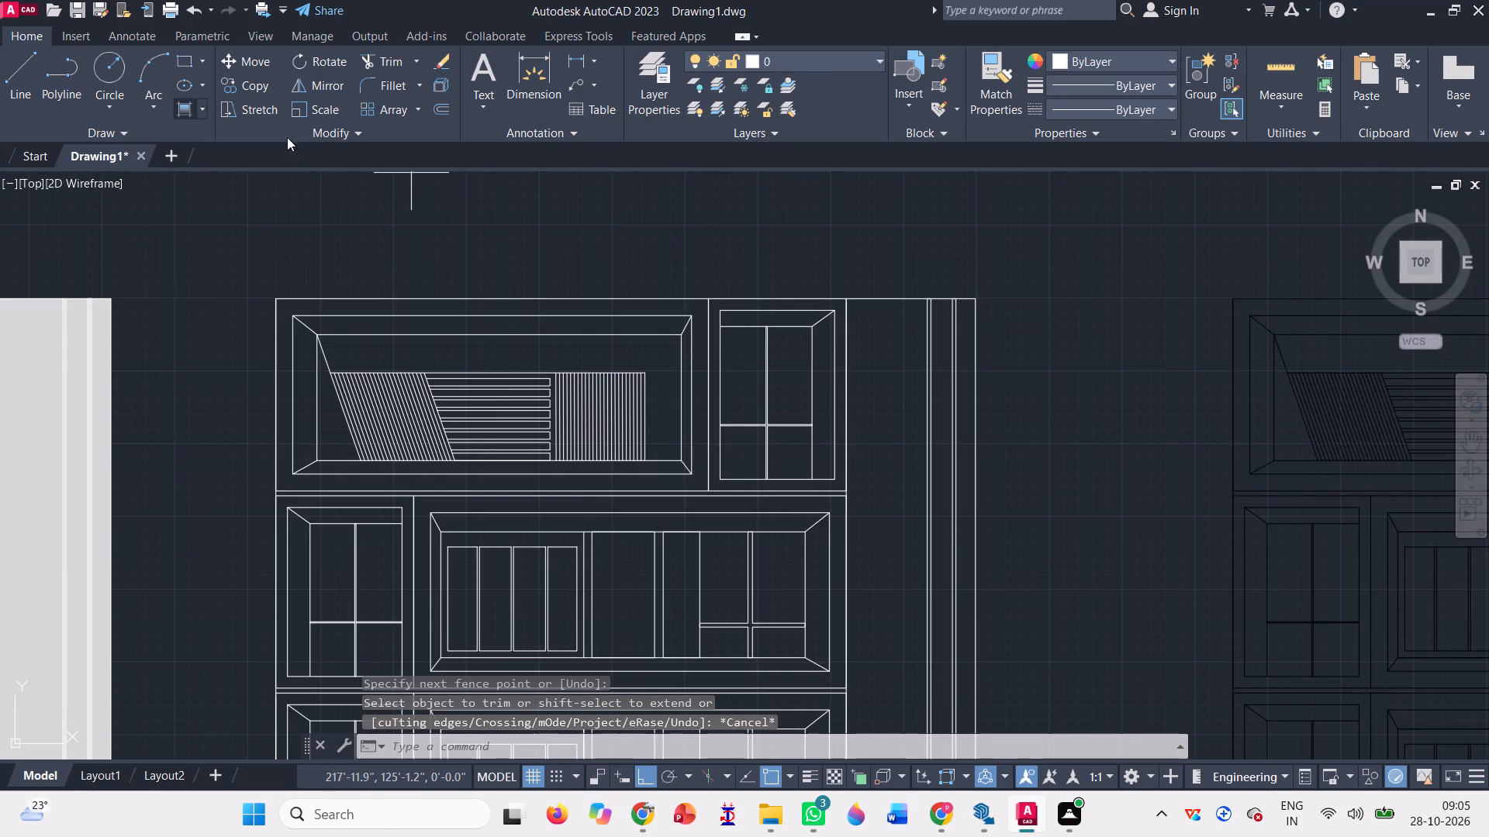
scroll(257, 82, up, 10)
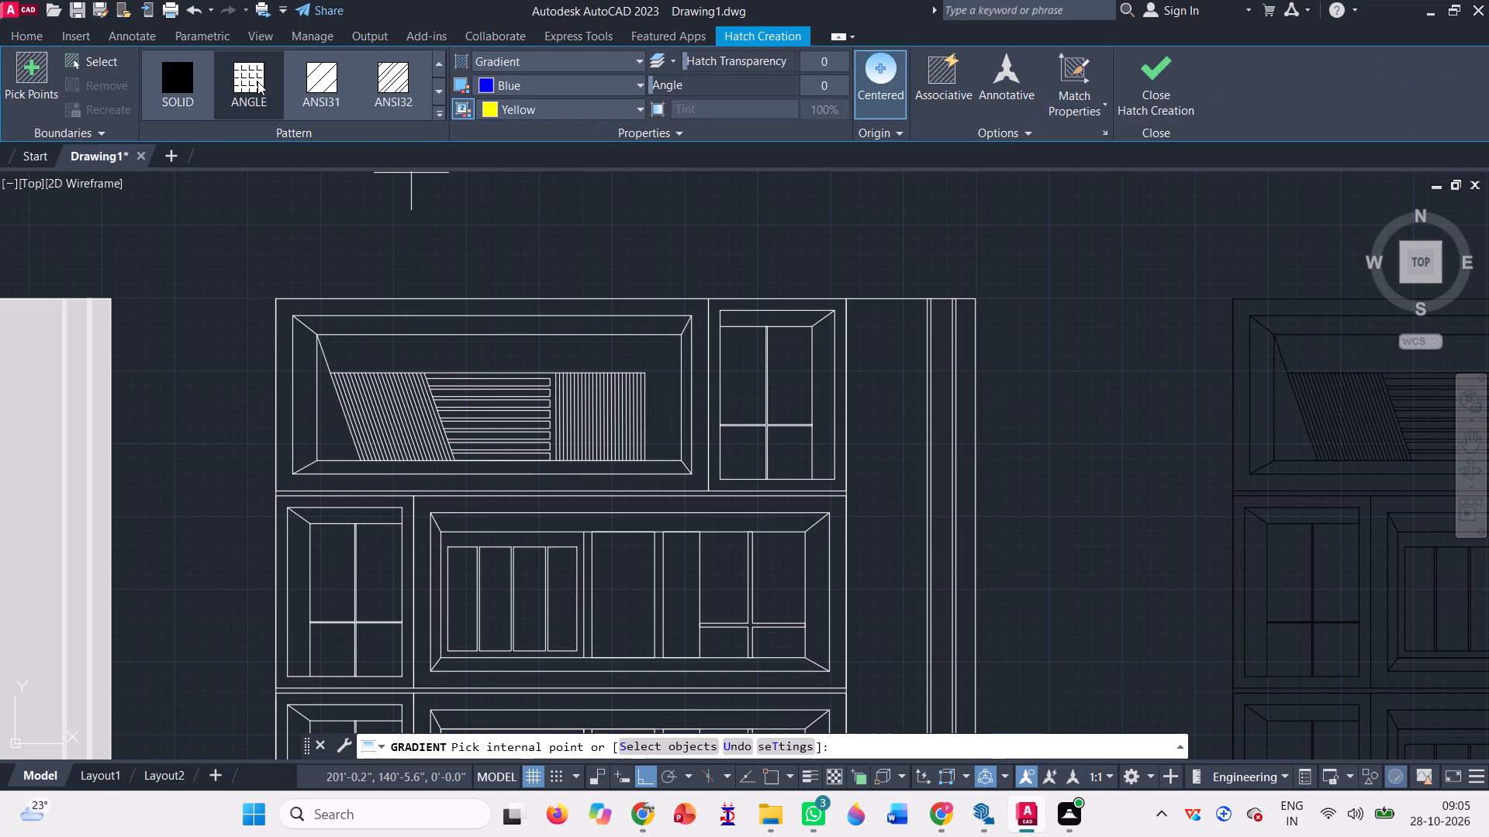
scroll(257, 81, up, 4)
click(177, 88)
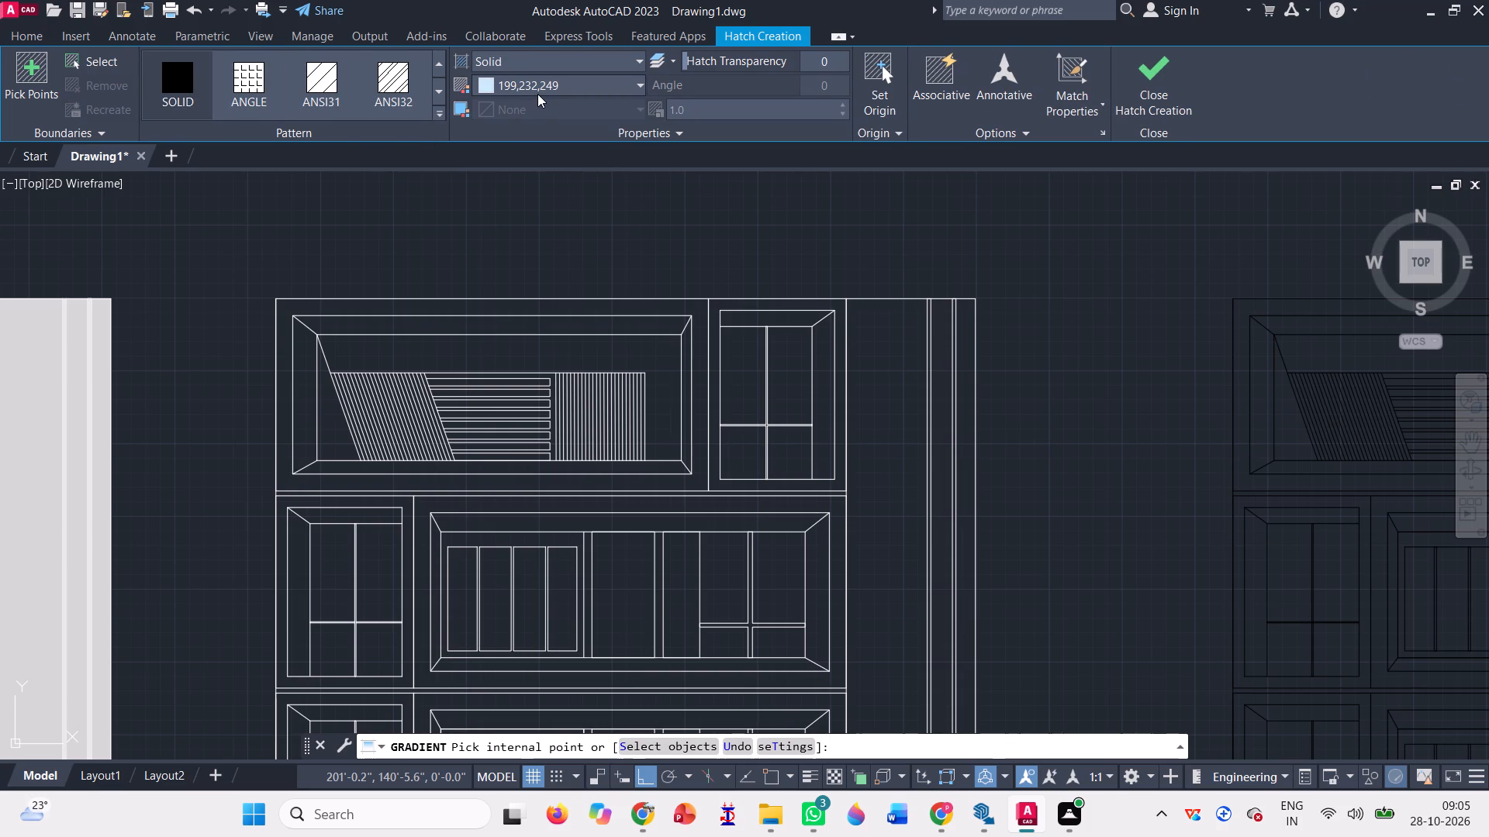
click(537, 93)
click(490, 167)
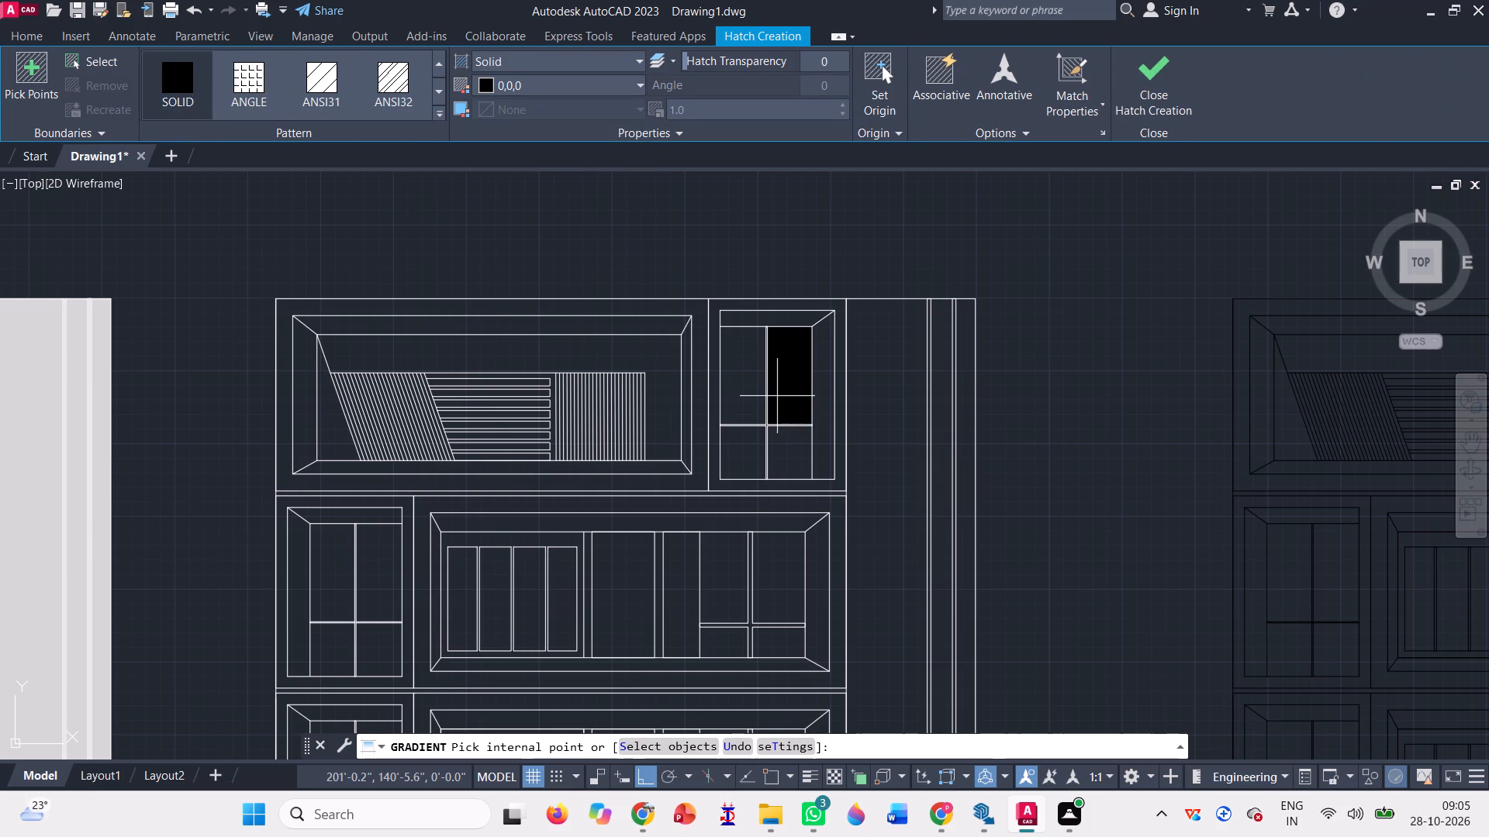
scroll(777, 395, up, 3)
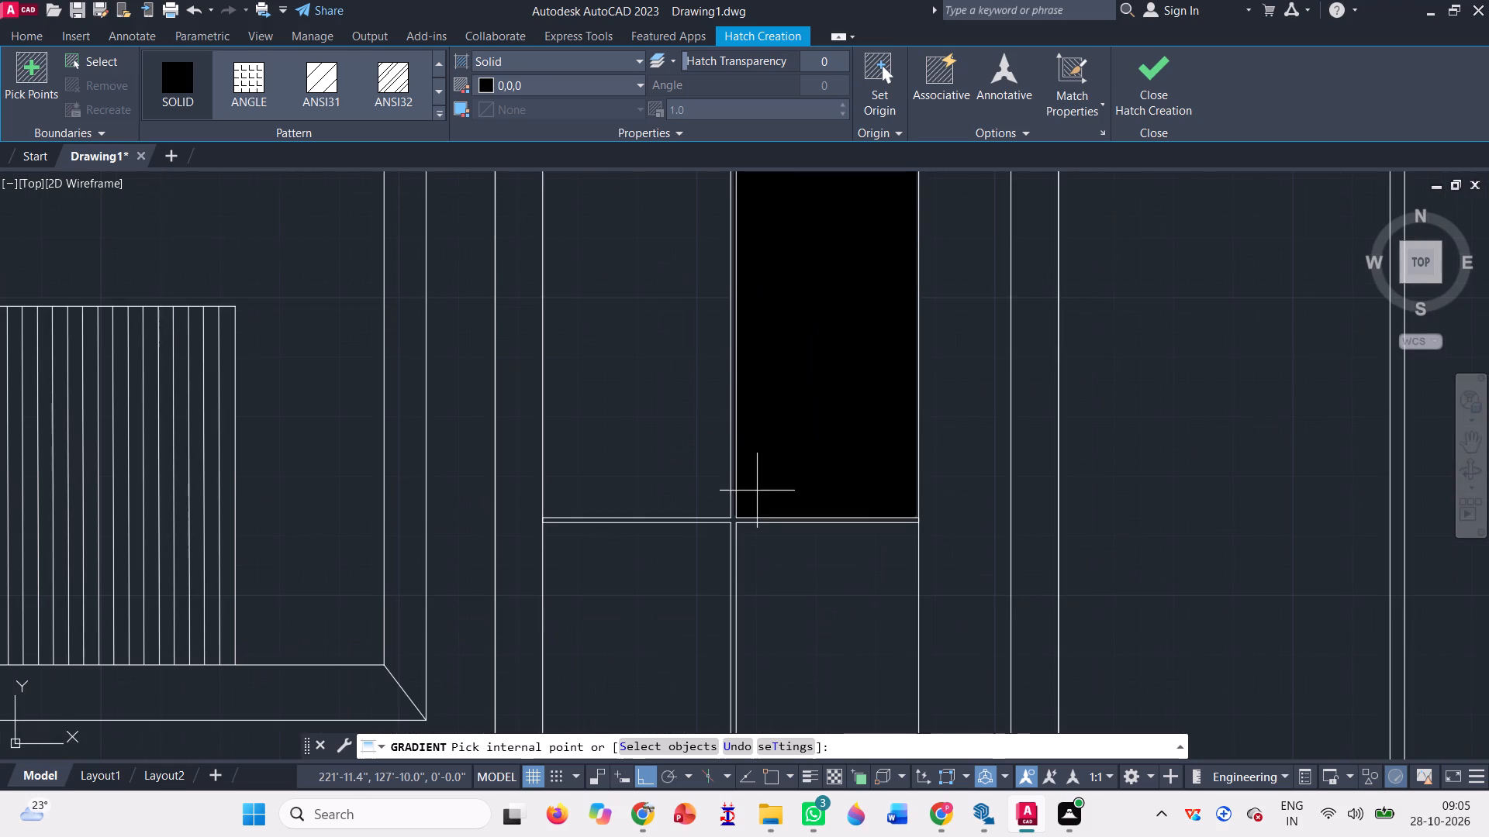
scroll(755, 535, up, 4)
scroll(710, 487, up, 4)
click(640, 553)
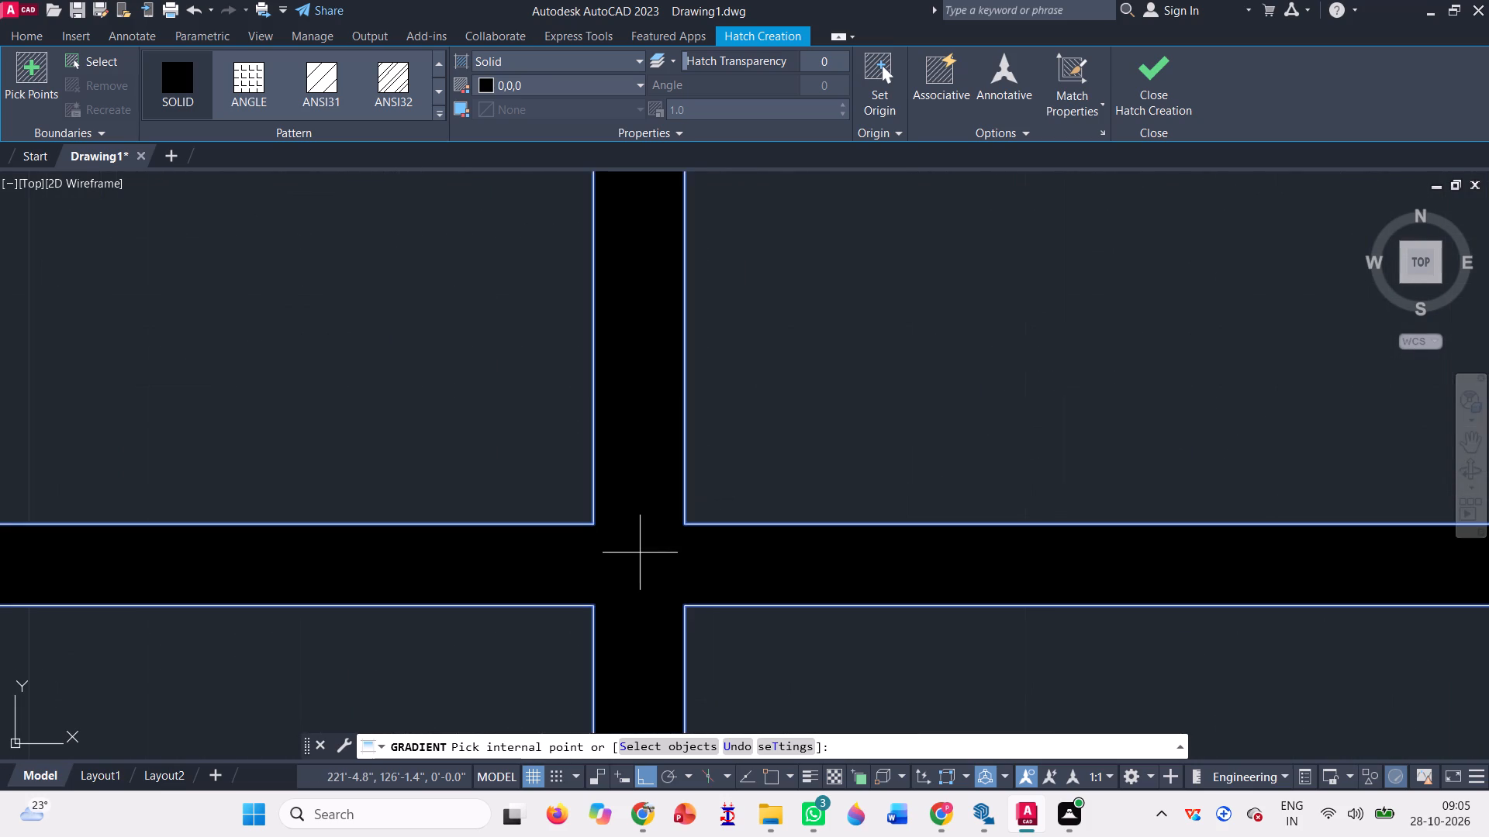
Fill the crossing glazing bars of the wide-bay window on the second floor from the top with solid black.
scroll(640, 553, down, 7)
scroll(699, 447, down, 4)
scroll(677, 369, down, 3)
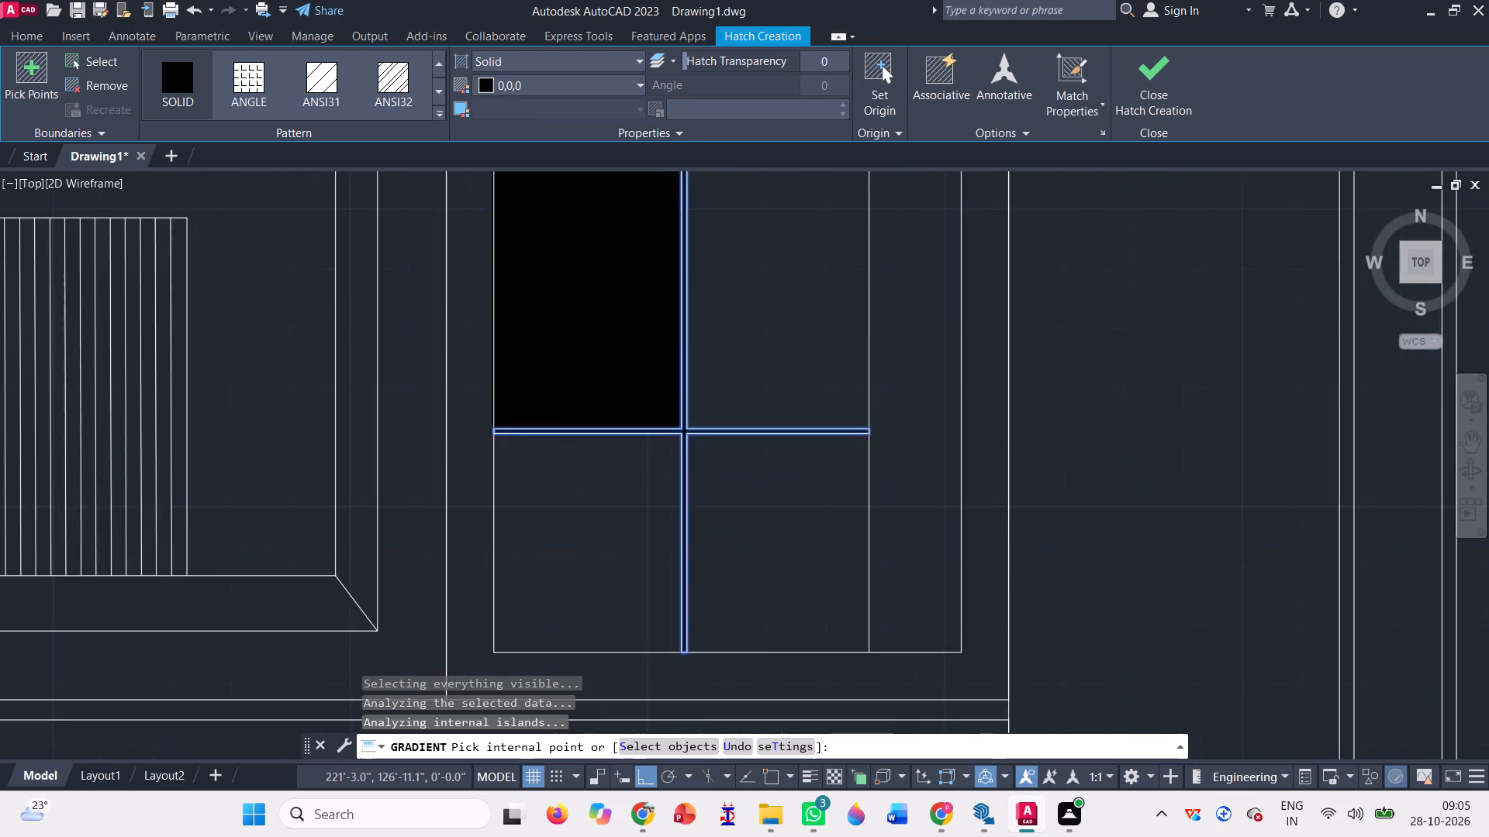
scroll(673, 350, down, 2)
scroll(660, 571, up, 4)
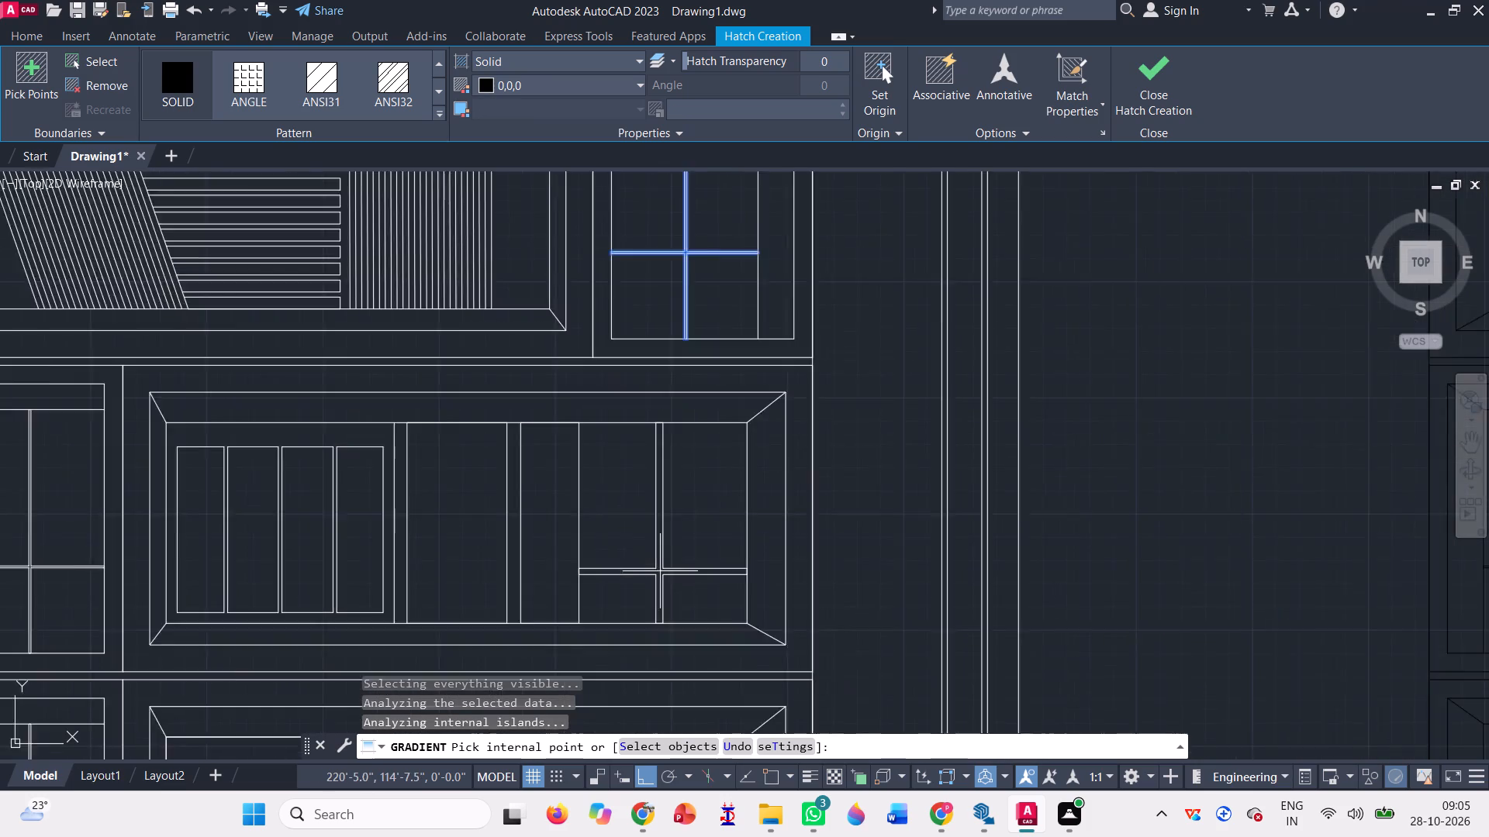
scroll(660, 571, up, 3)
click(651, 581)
Fill the crossing glazing bars of the narrow window on the second floor from the top with solid black.
scroll(686, 558, down, 3)
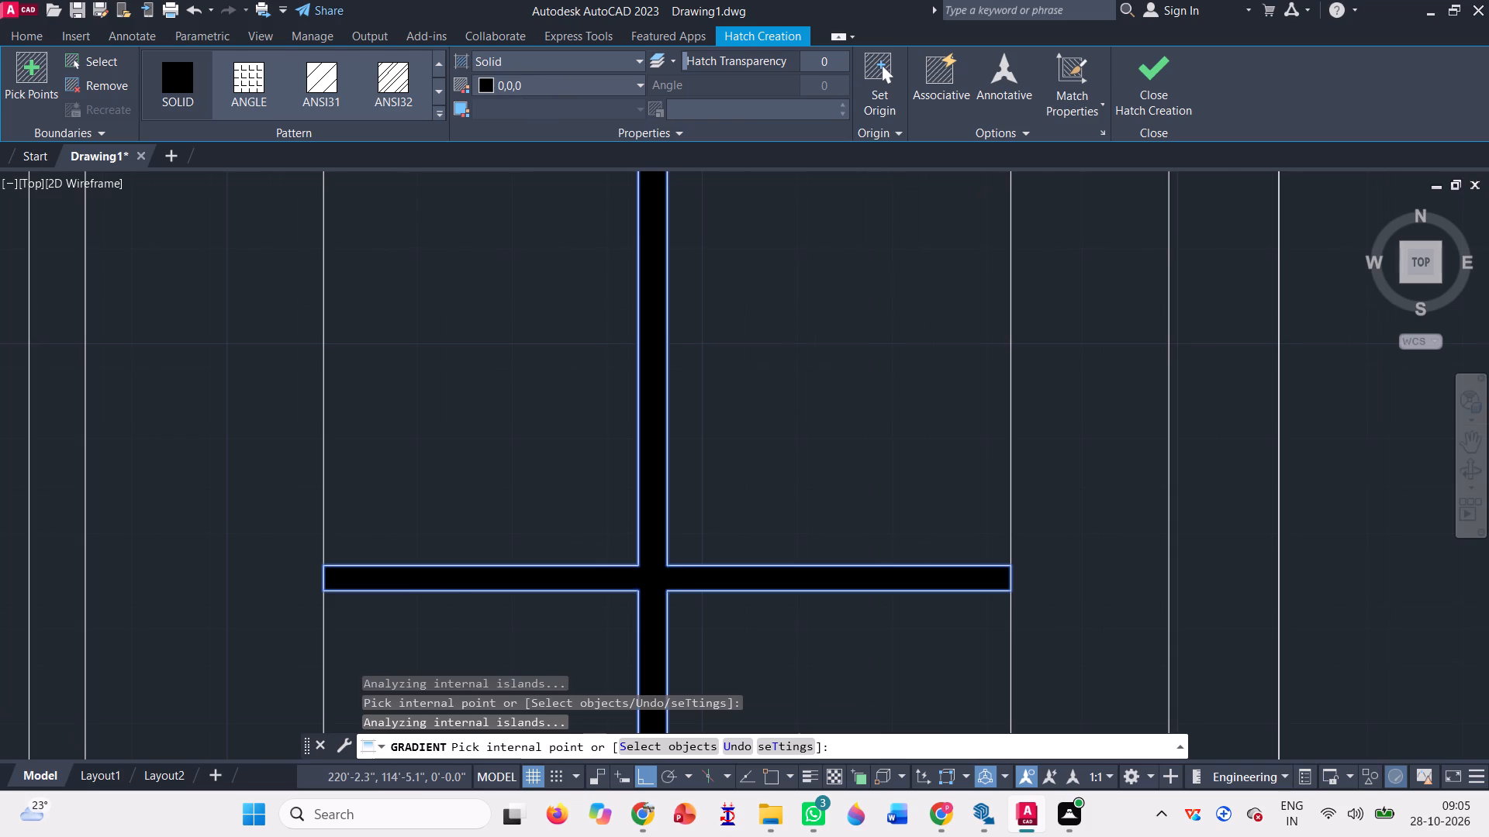
scroll(739, 487, down, 5)
scroll(302, 488, up, 3)
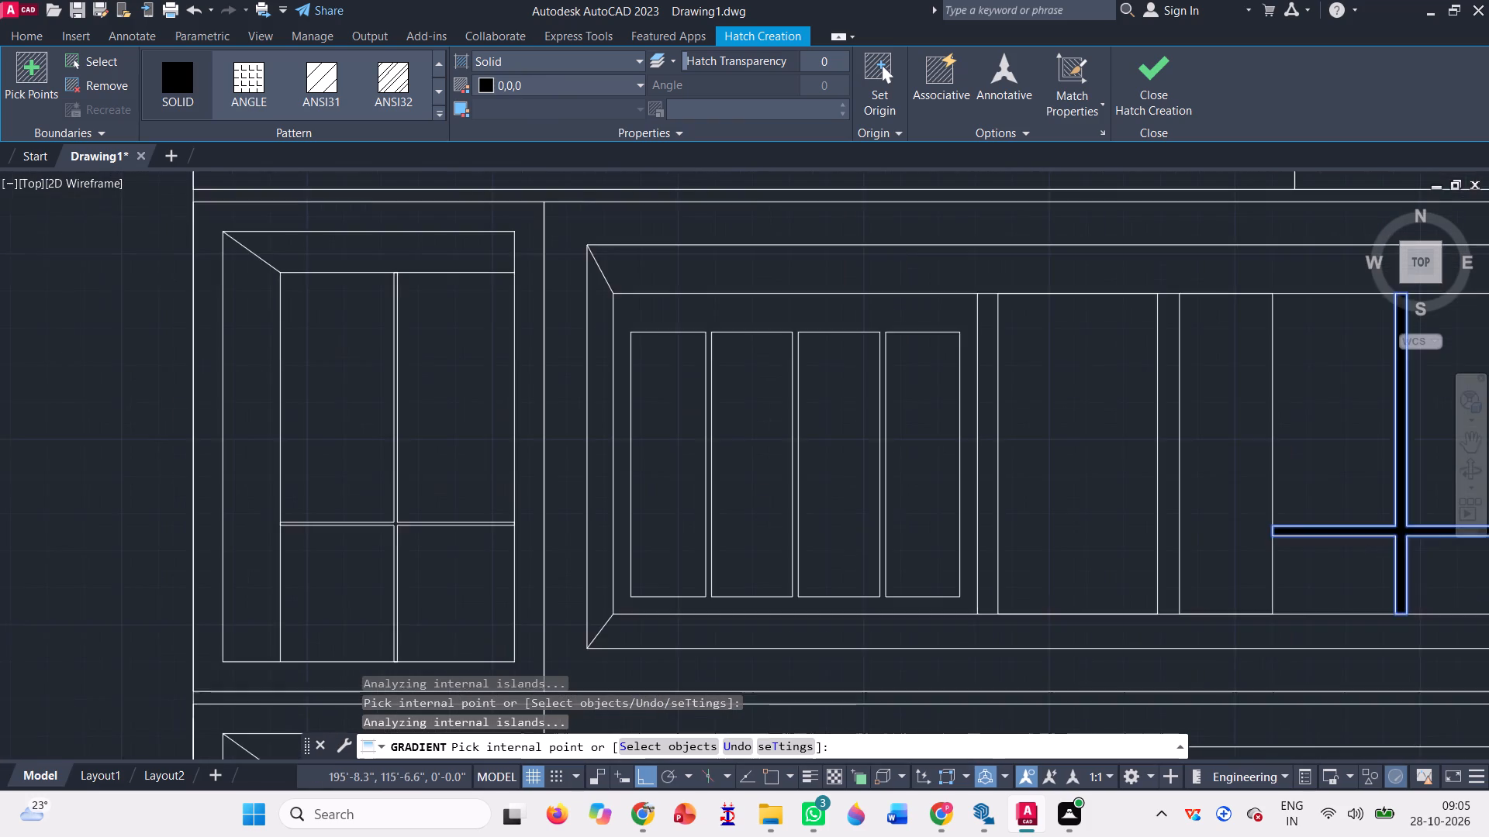
scroll(500, 559, up, 3)
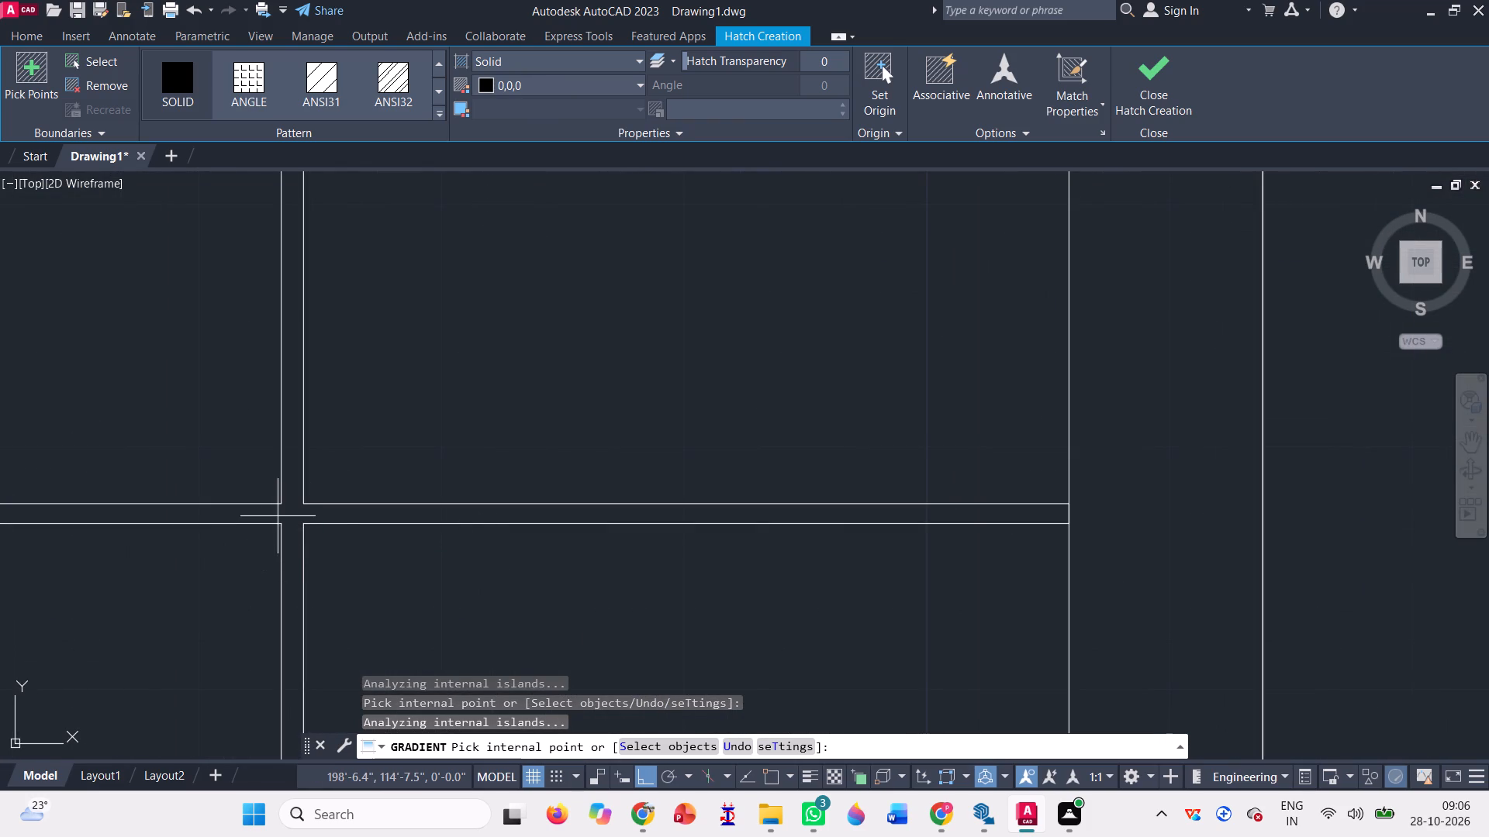
click(293, 516)
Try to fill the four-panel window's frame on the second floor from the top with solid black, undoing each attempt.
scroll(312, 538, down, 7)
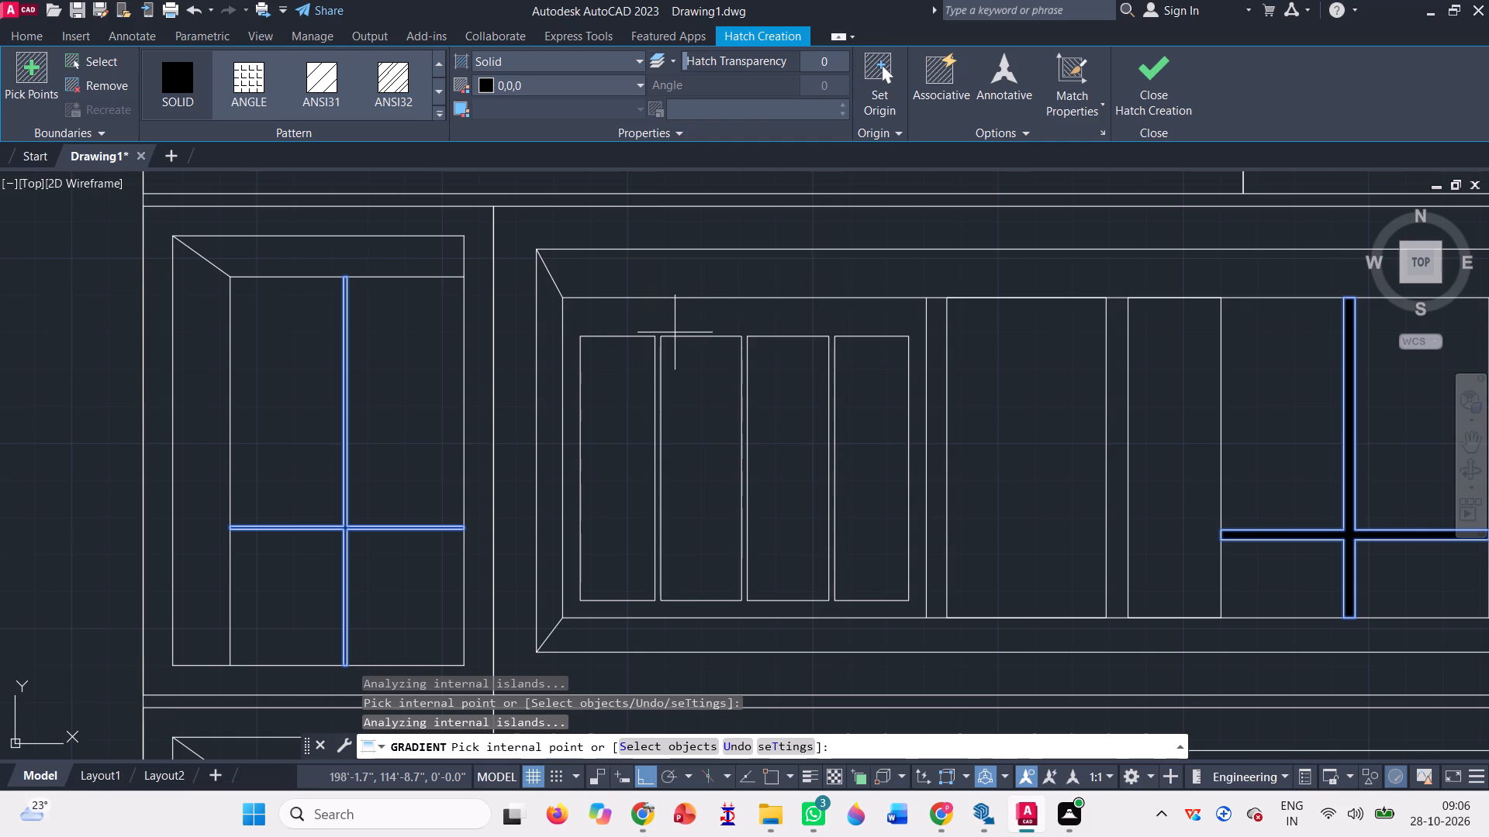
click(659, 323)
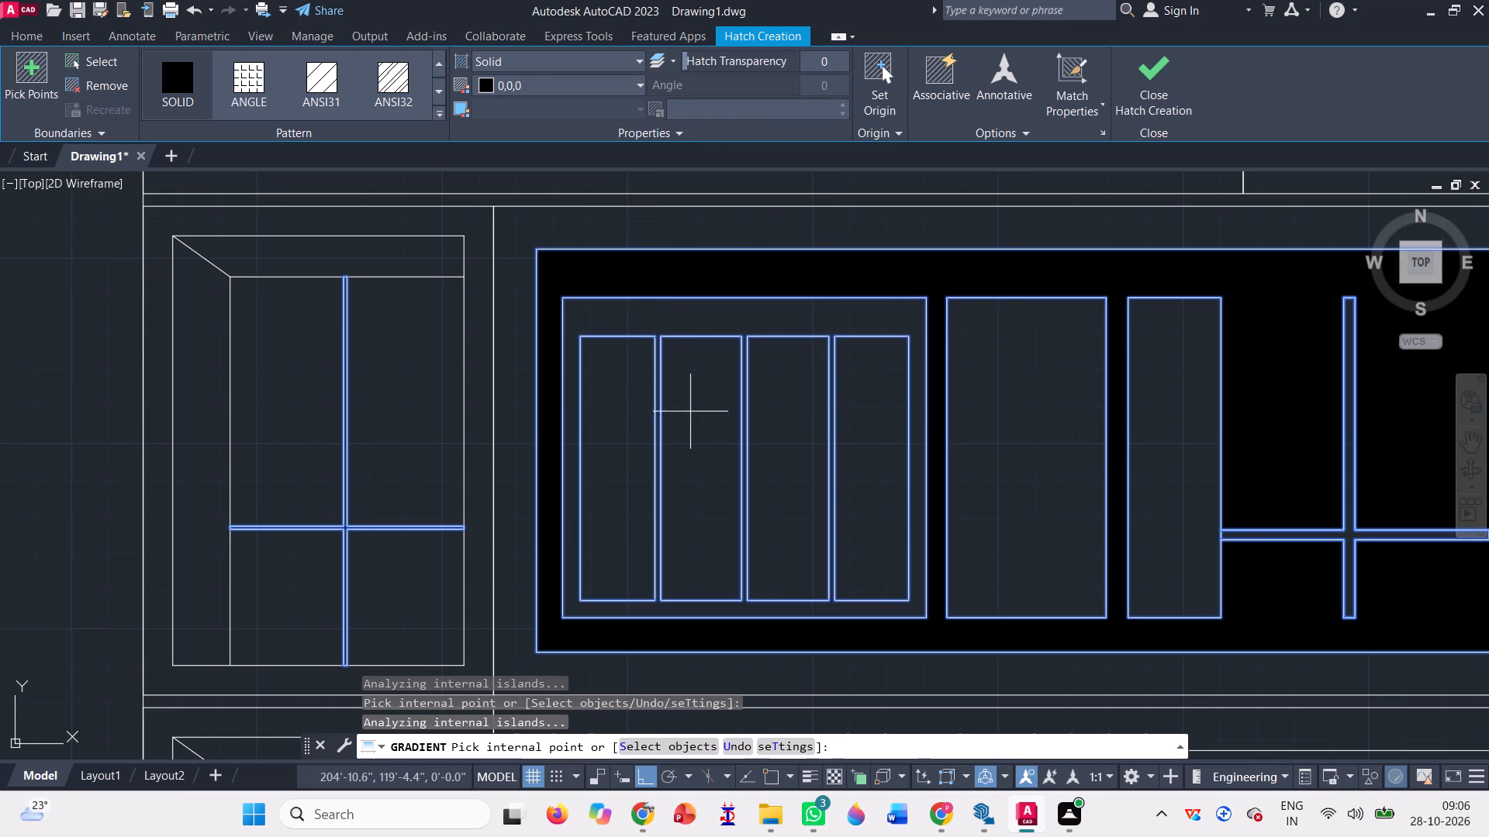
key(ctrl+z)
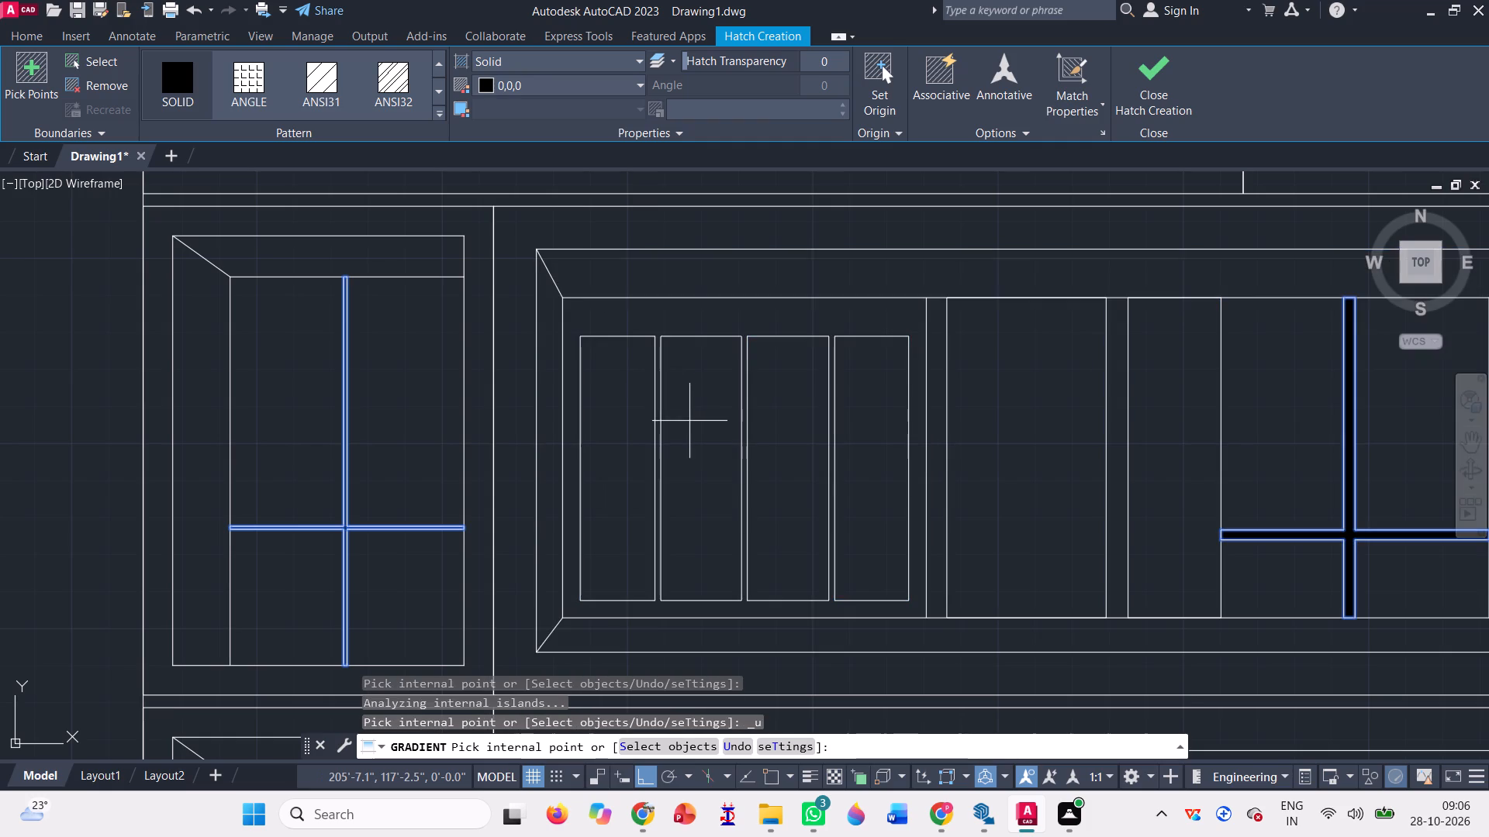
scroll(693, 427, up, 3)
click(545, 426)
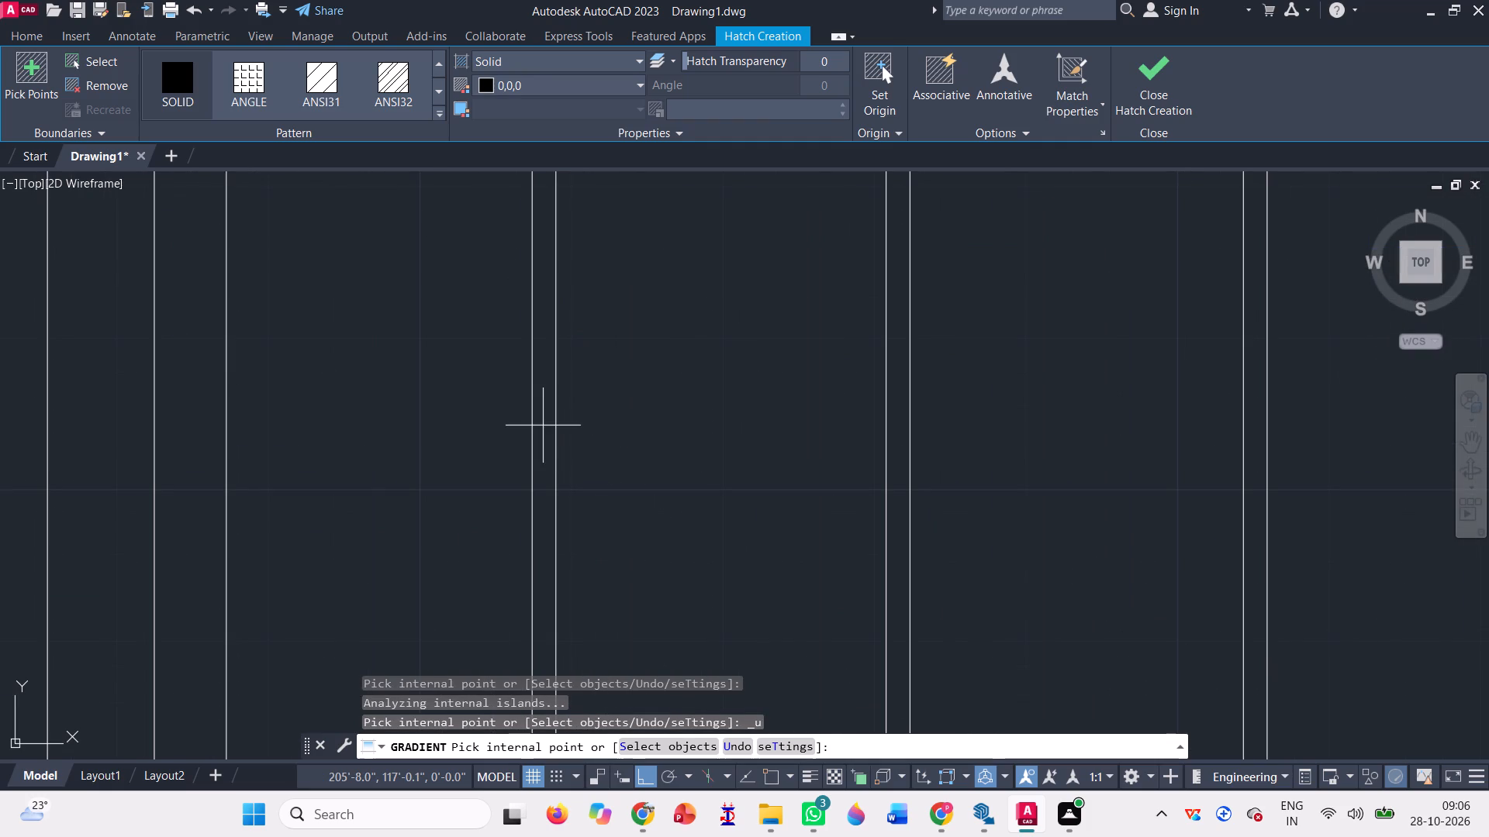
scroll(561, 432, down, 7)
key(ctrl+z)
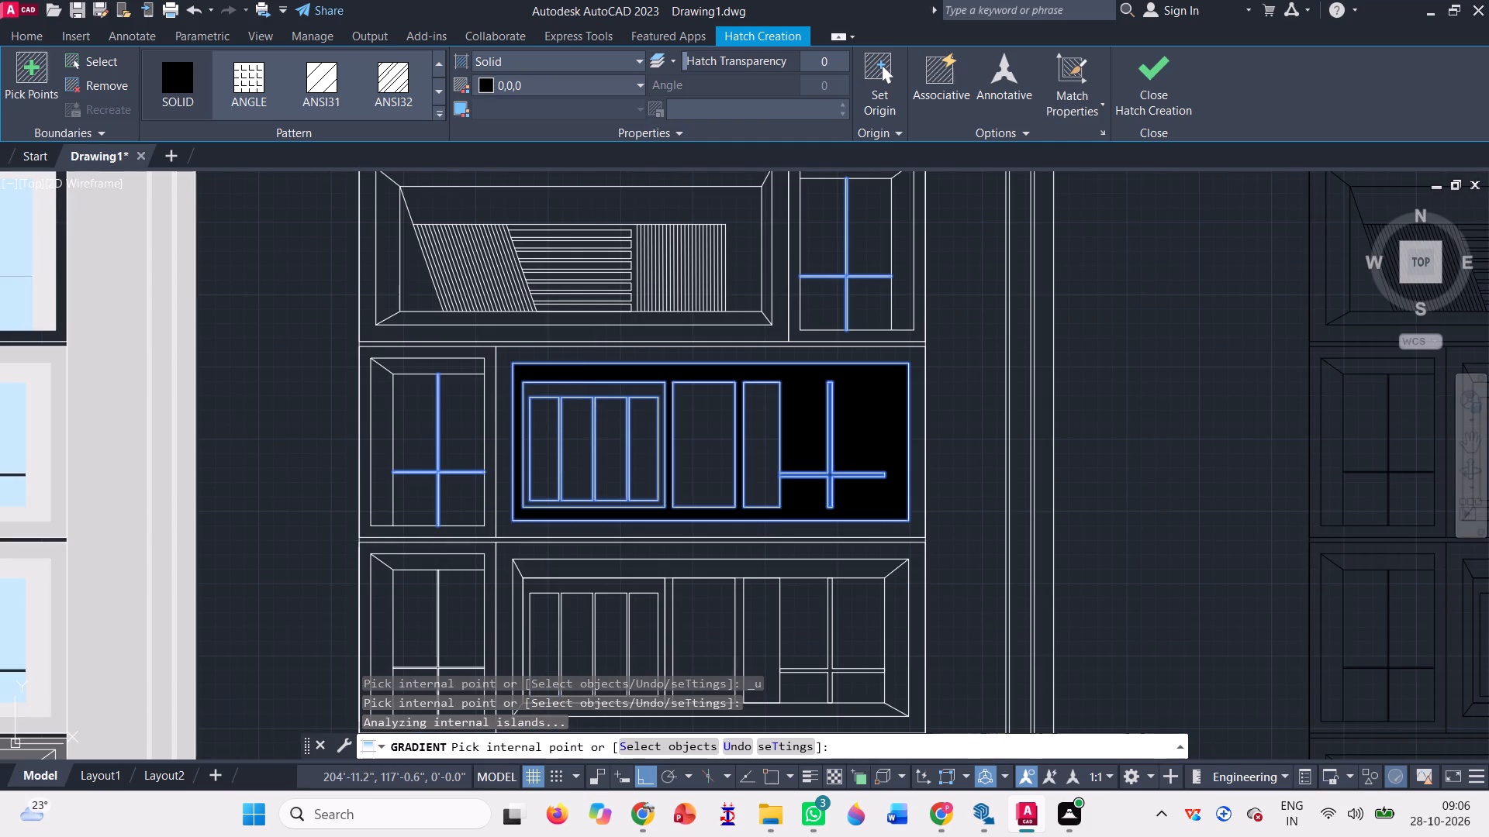
Fill the crossing glazing bars of the wide-bay window on the third floor from the top with solid black.
scroll(596, 368, down, 3)
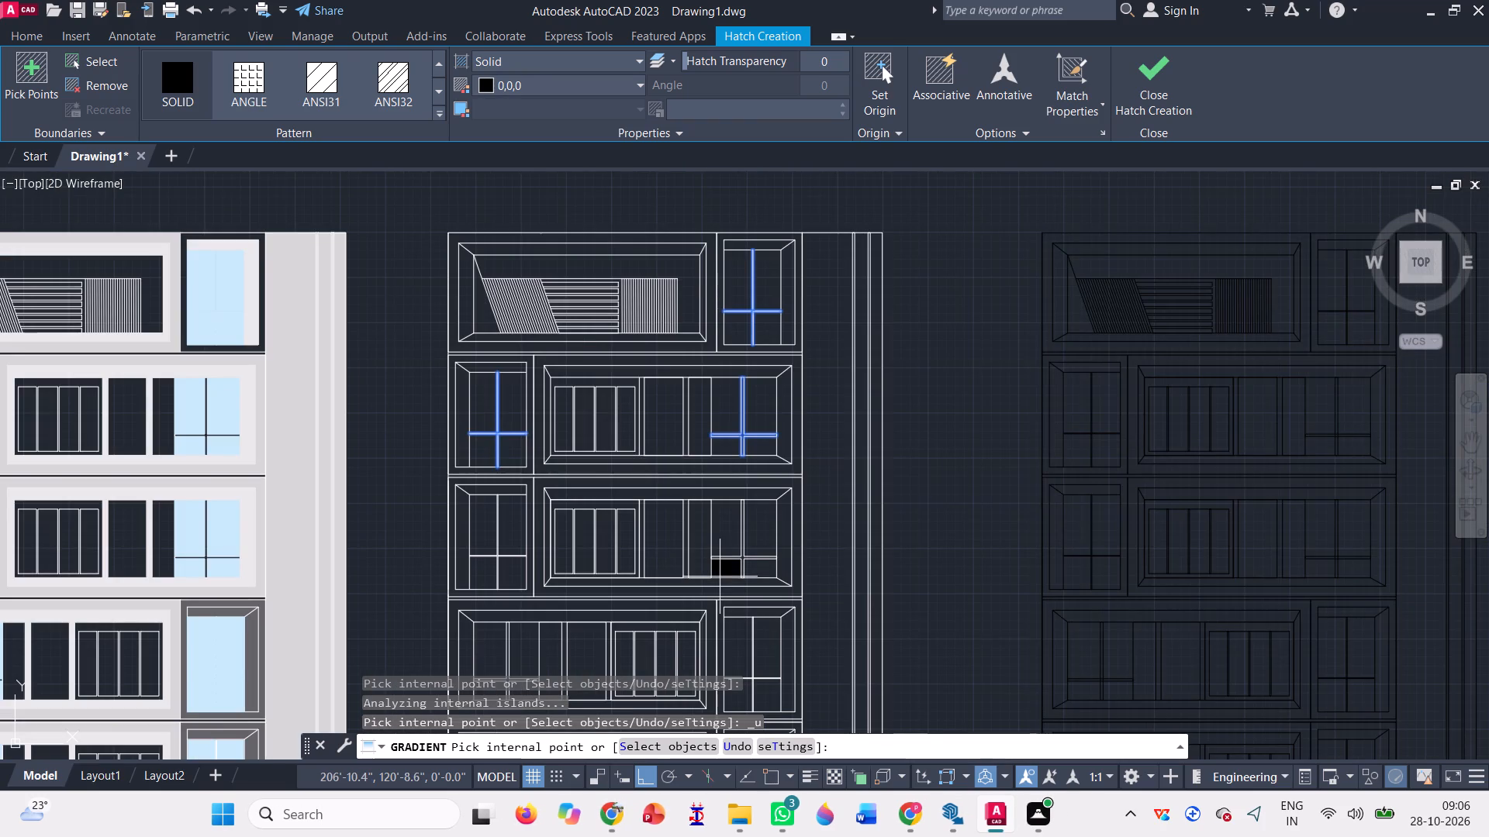
scroll(731, 535, up, 7)
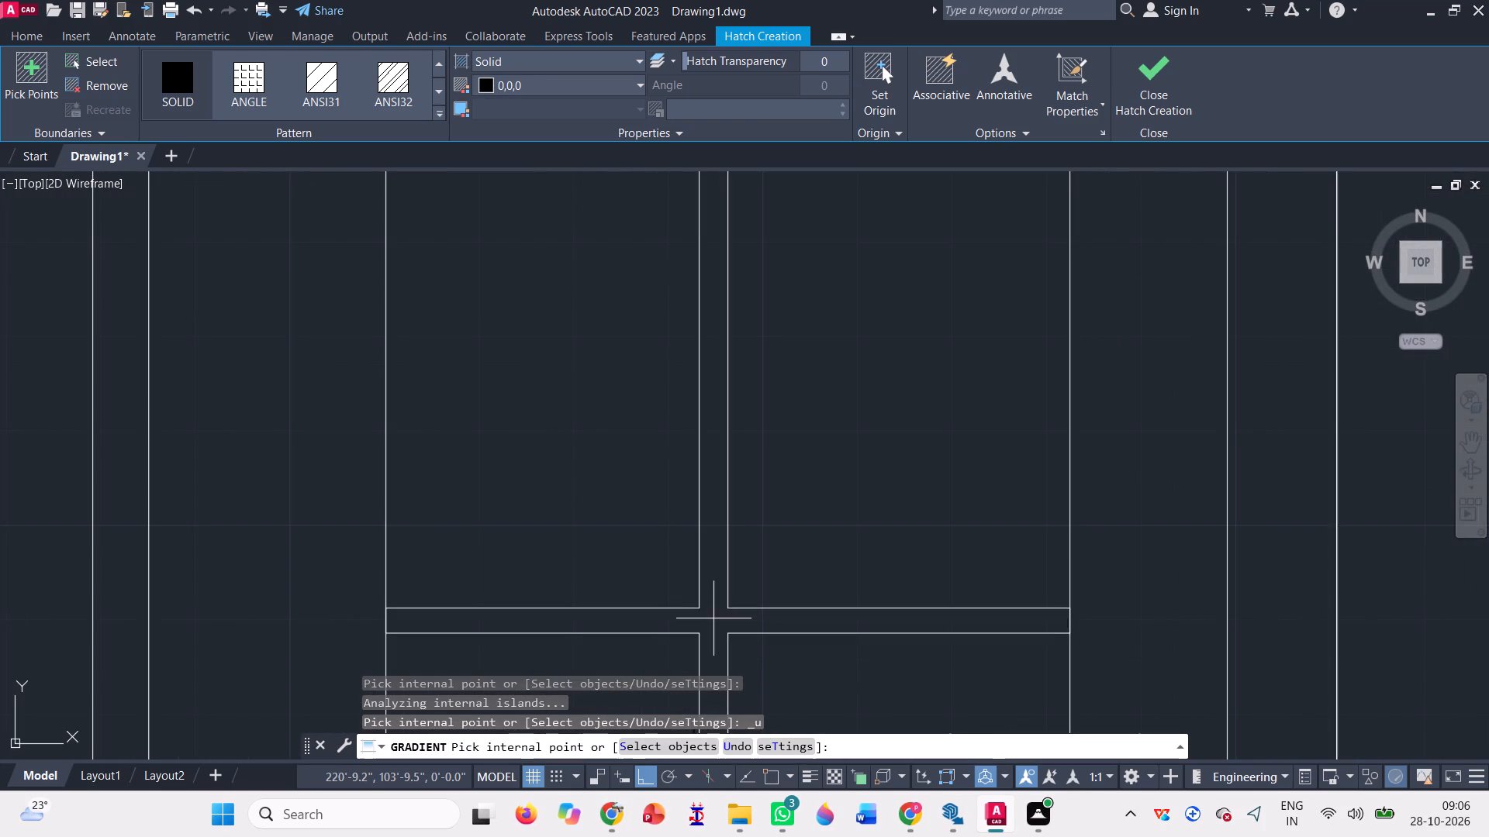
click(717, 622)
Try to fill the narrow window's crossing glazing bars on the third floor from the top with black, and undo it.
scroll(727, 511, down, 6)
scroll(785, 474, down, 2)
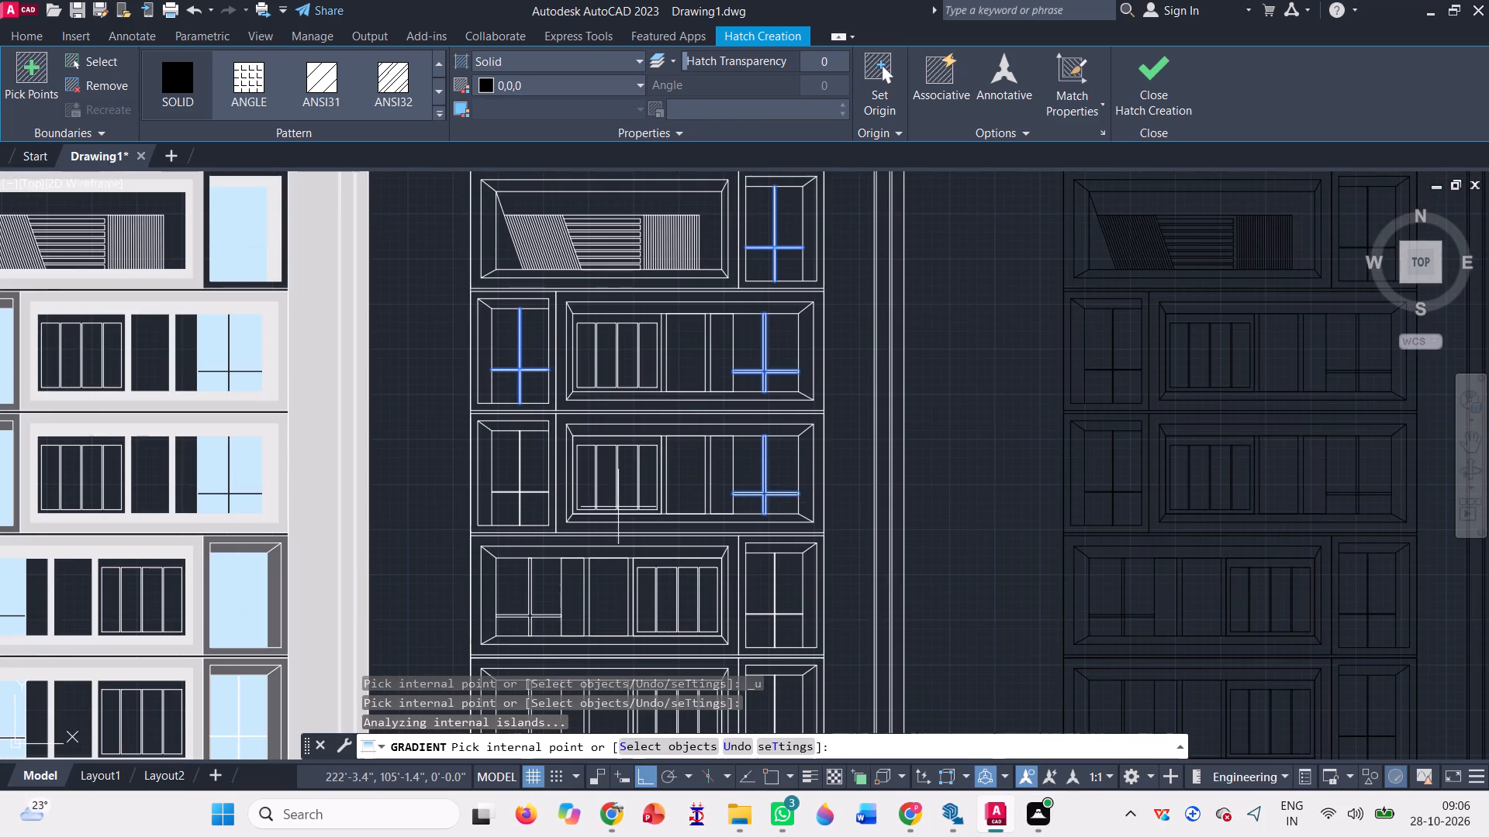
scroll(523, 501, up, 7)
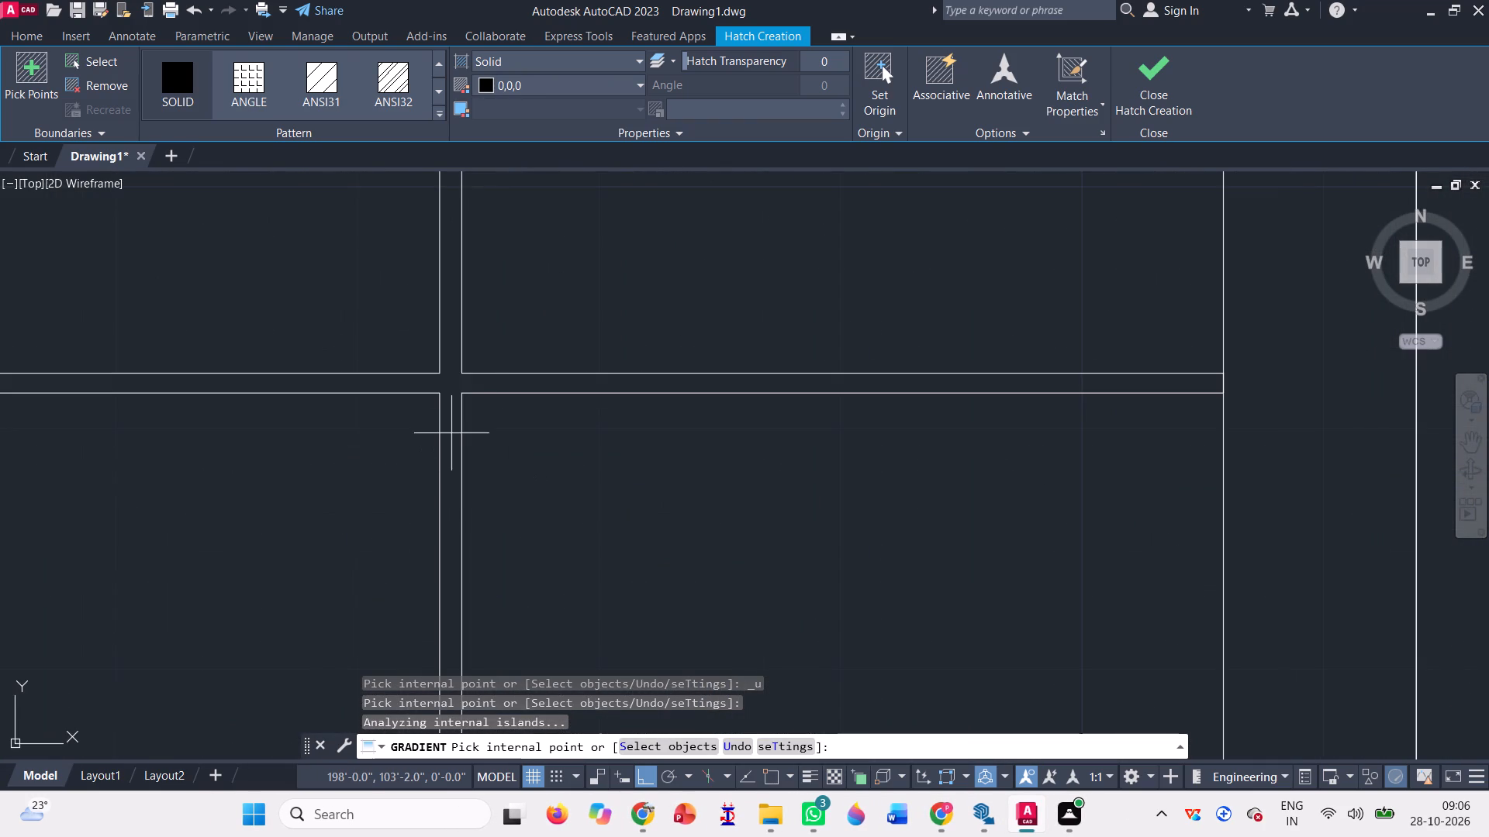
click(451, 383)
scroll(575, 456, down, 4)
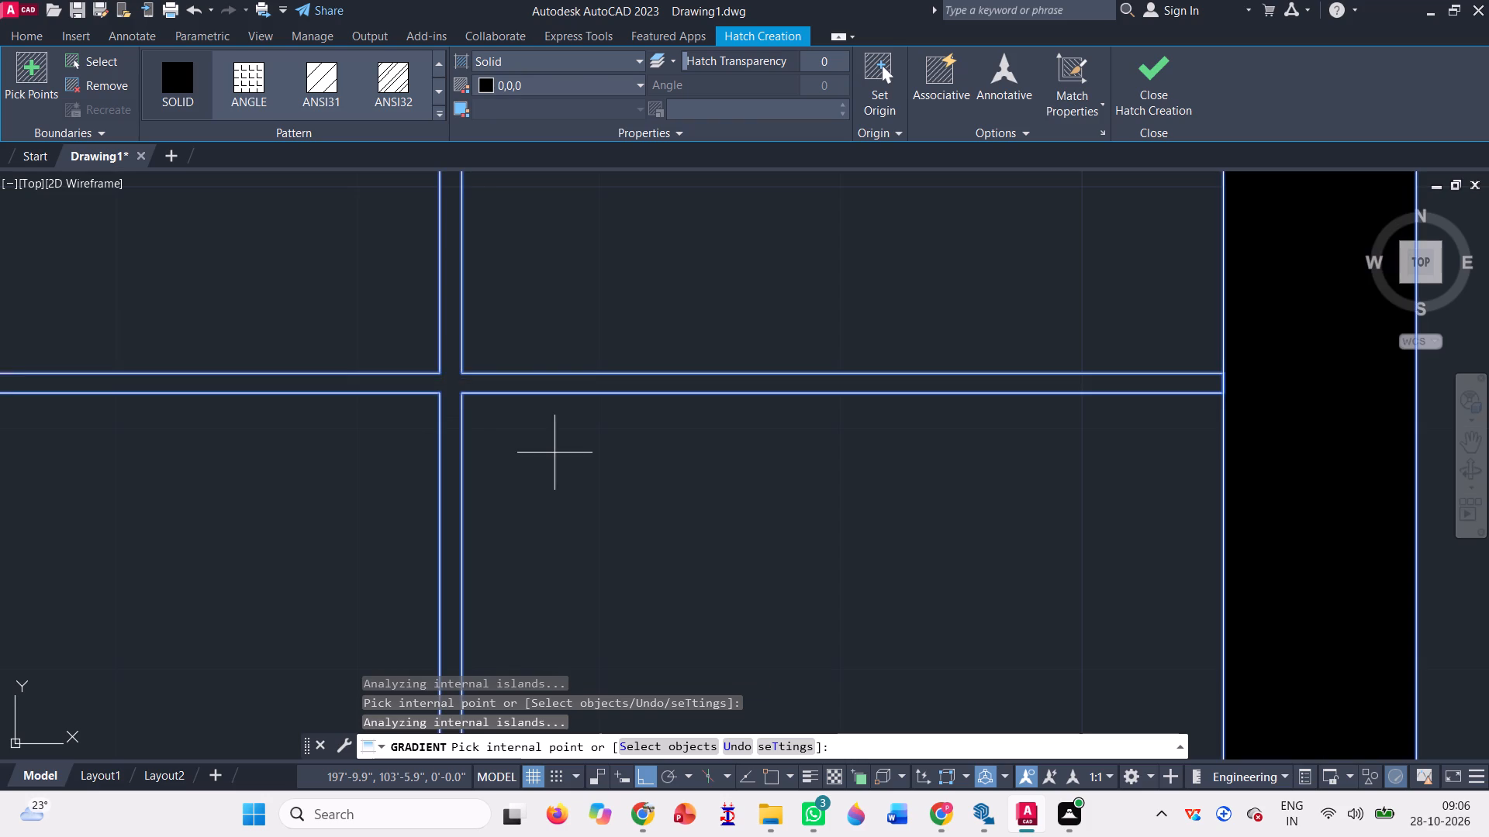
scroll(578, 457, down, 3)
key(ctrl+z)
Fill the frame around the panels of the third floor's four-panel window with solid black.
scroll(573, 482, down, 2)
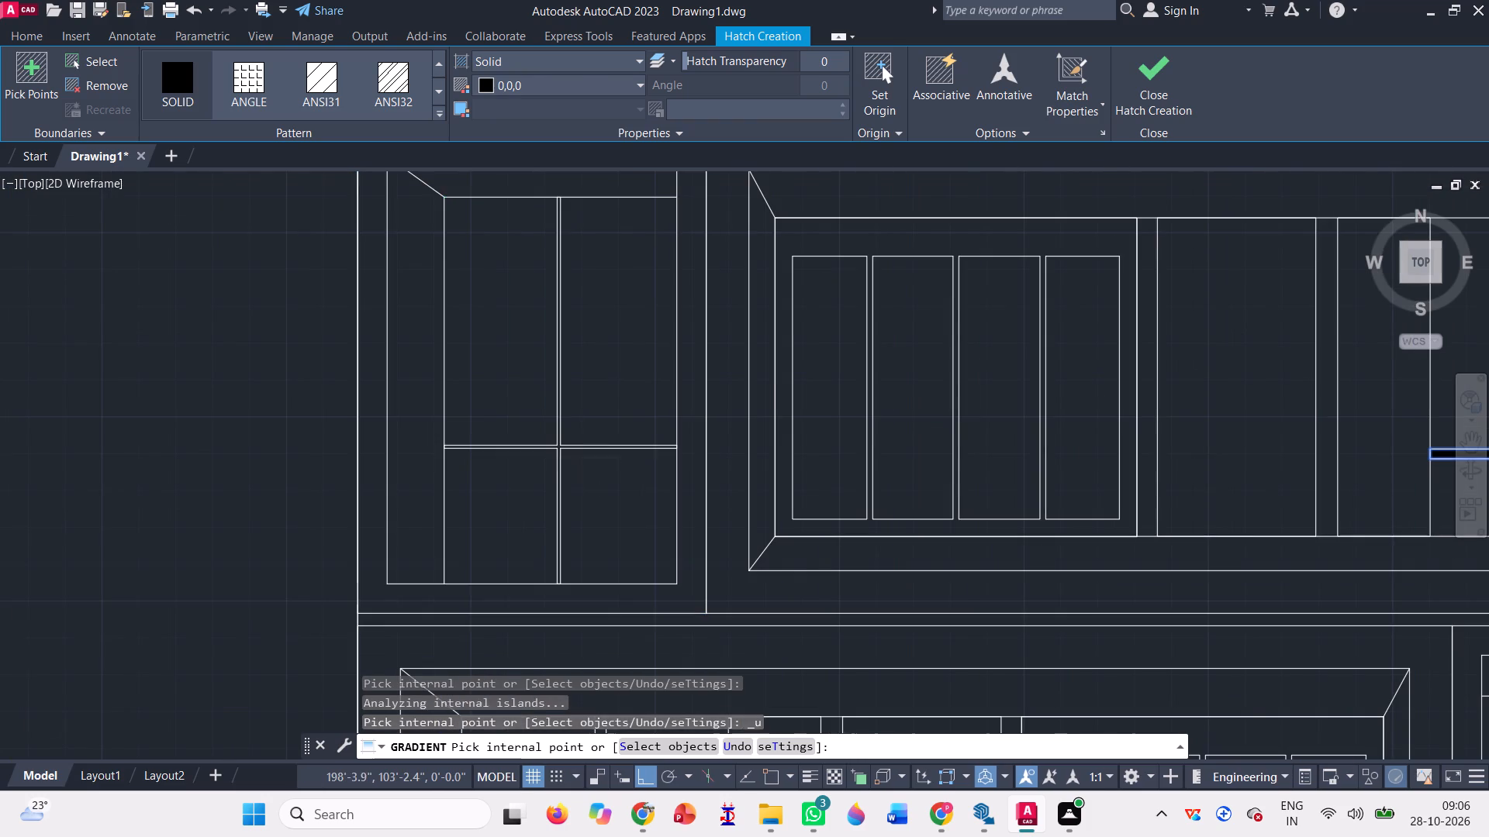
scroll(566, 452, down, 1)
scroll(585, 513, down, 1)
scroll(627, 444, up, 3)
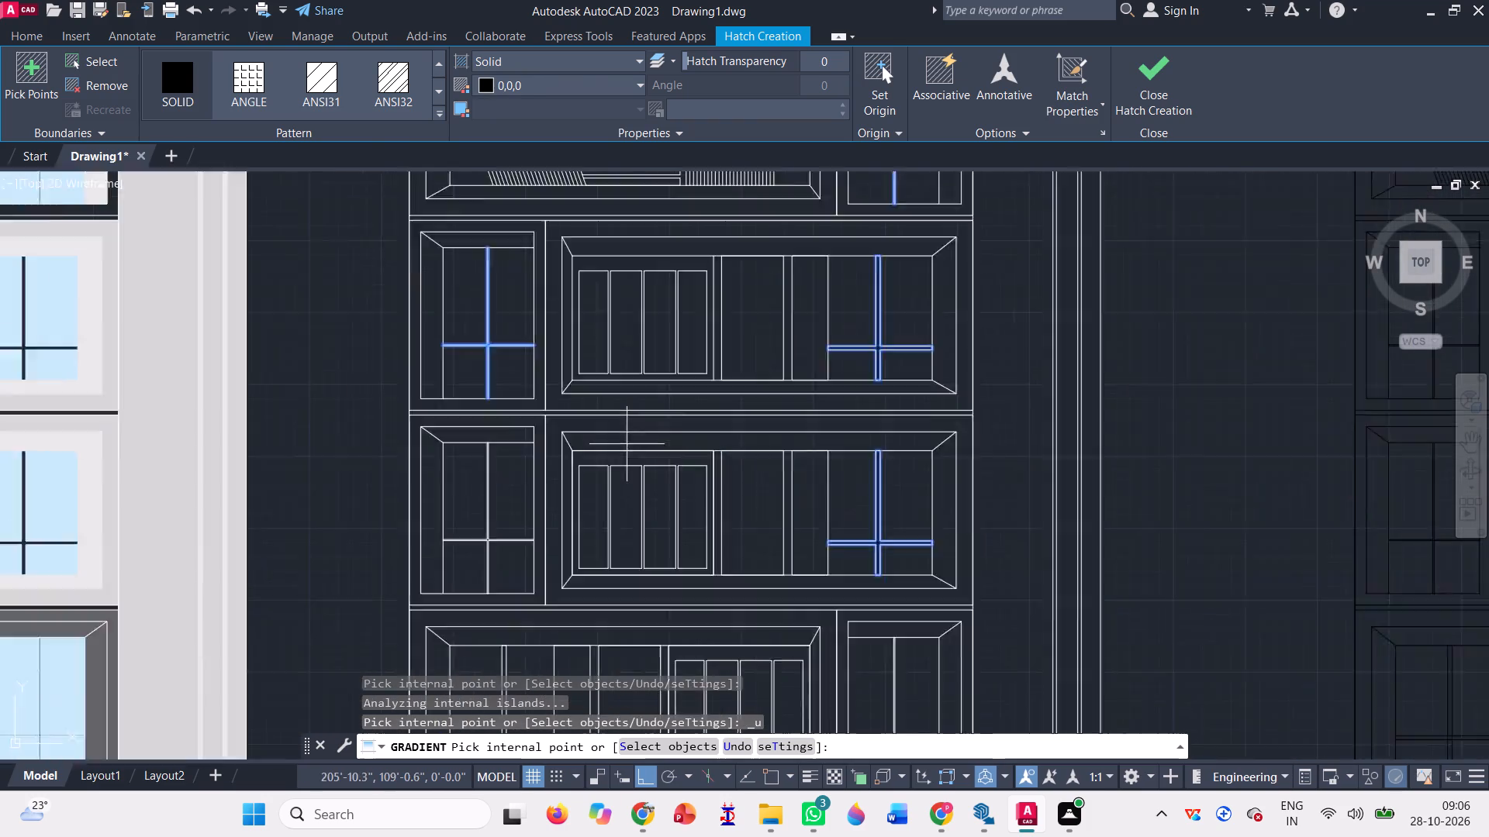
scroll(627, 444, up, 3)
click(596, 478)
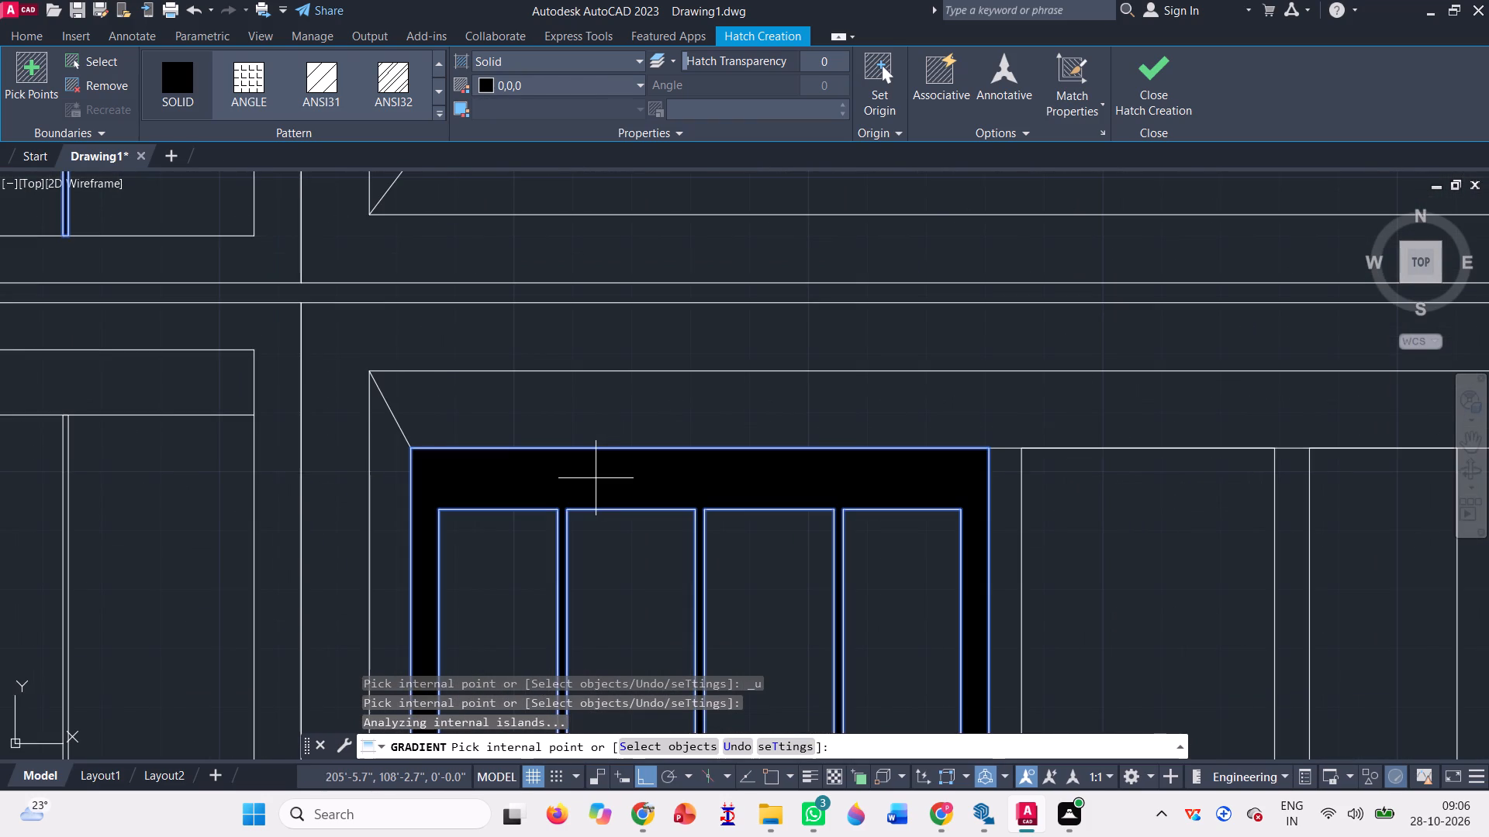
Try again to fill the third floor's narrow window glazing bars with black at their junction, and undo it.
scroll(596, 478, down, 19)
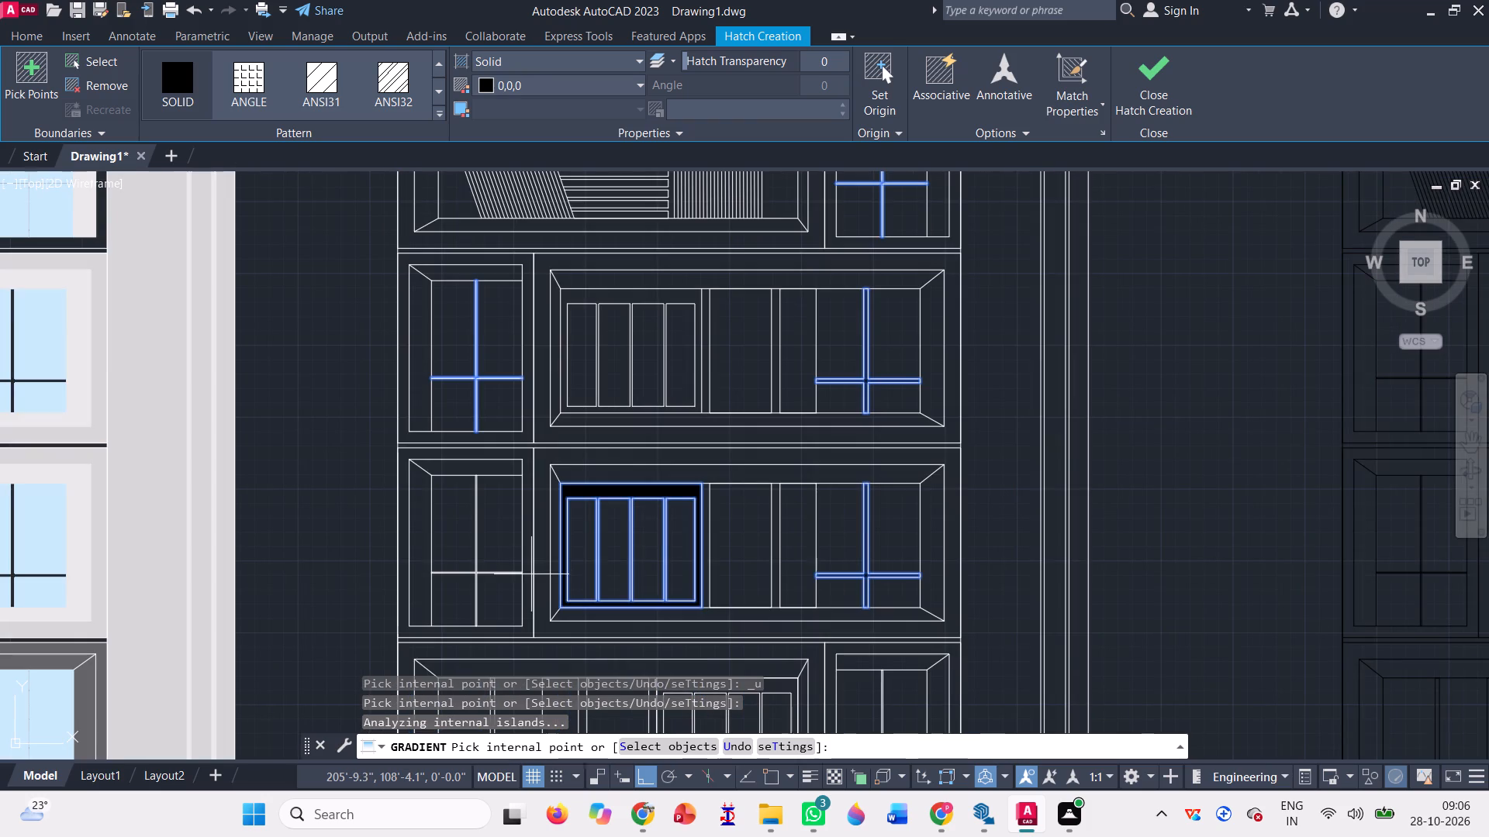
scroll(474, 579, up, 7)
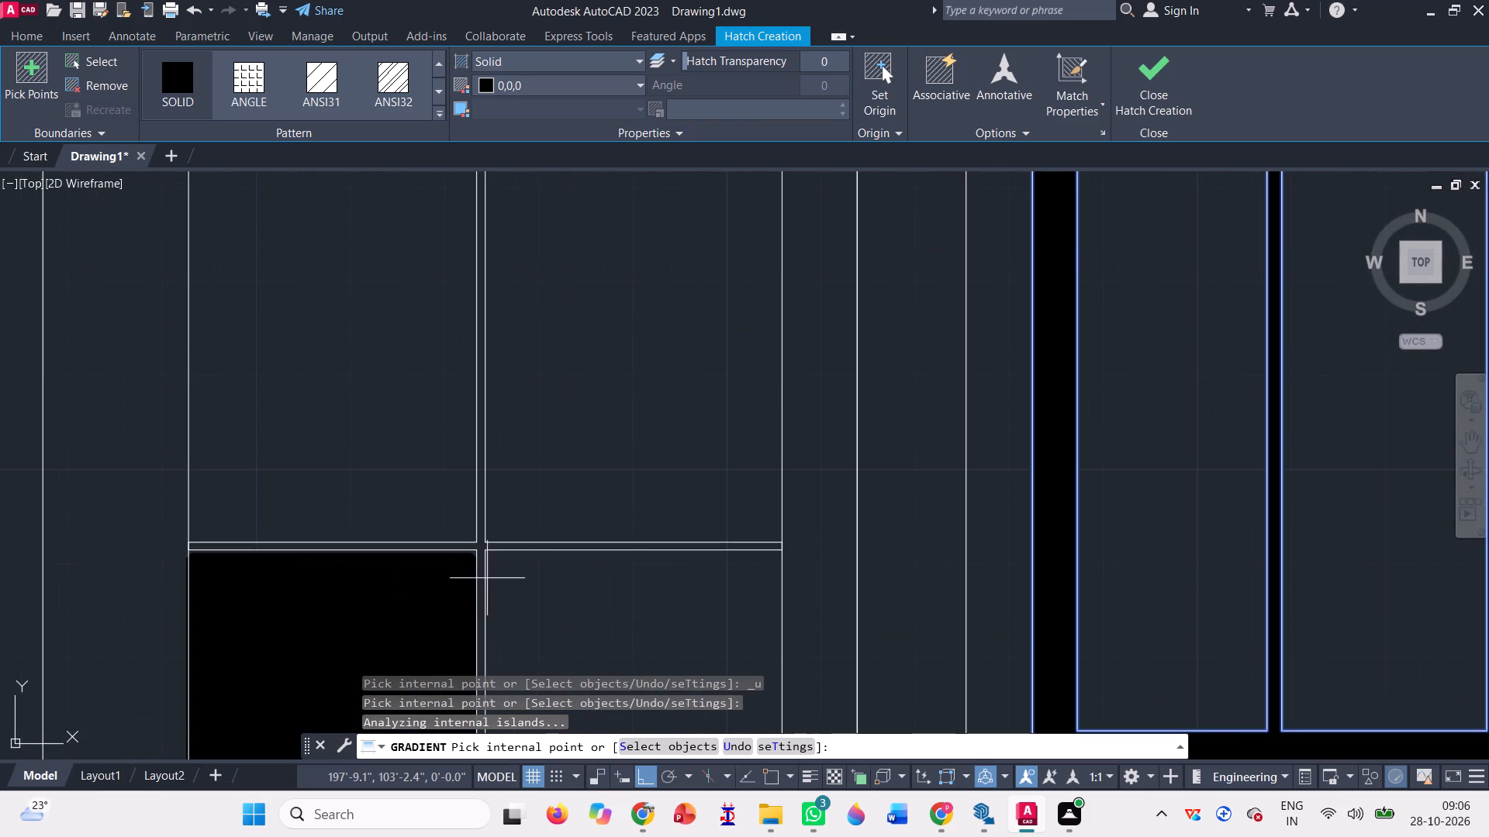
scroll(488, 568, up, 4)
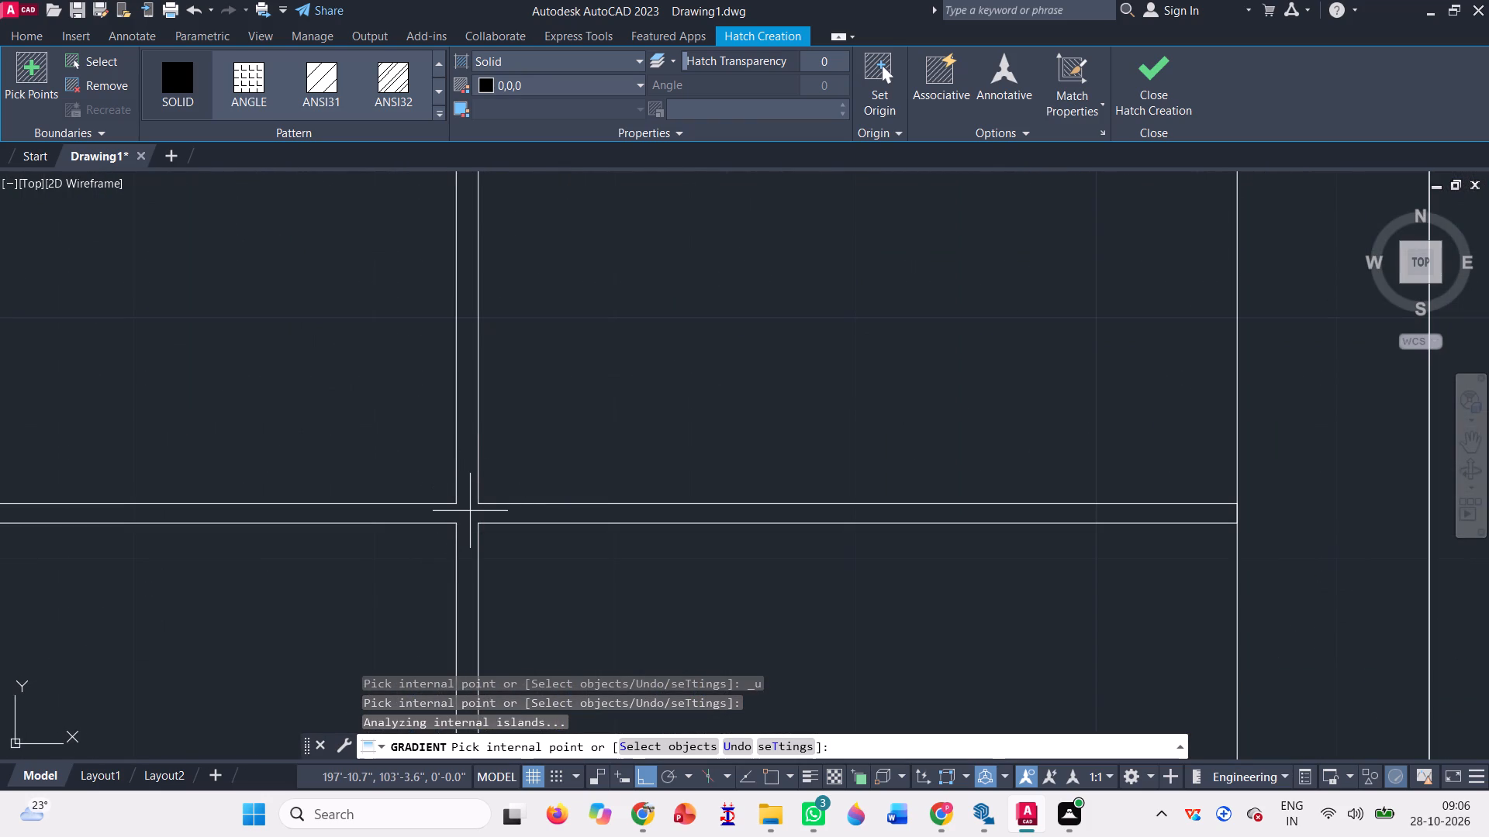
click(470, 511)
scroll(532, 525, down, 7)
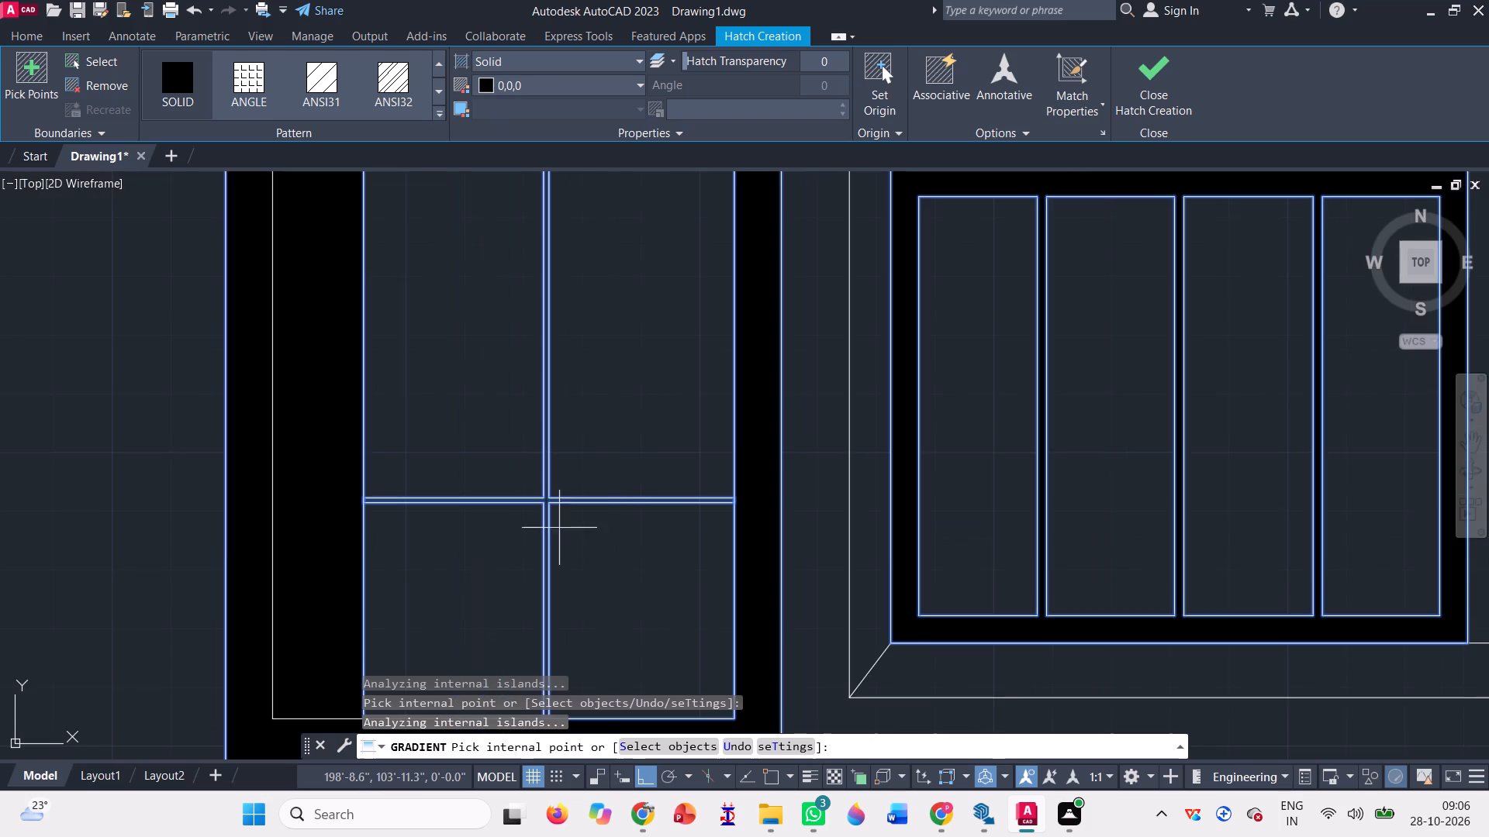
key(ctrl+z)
Accept the picked black areas and finish the solid hatch.
scroll(483, 553, down, 6)
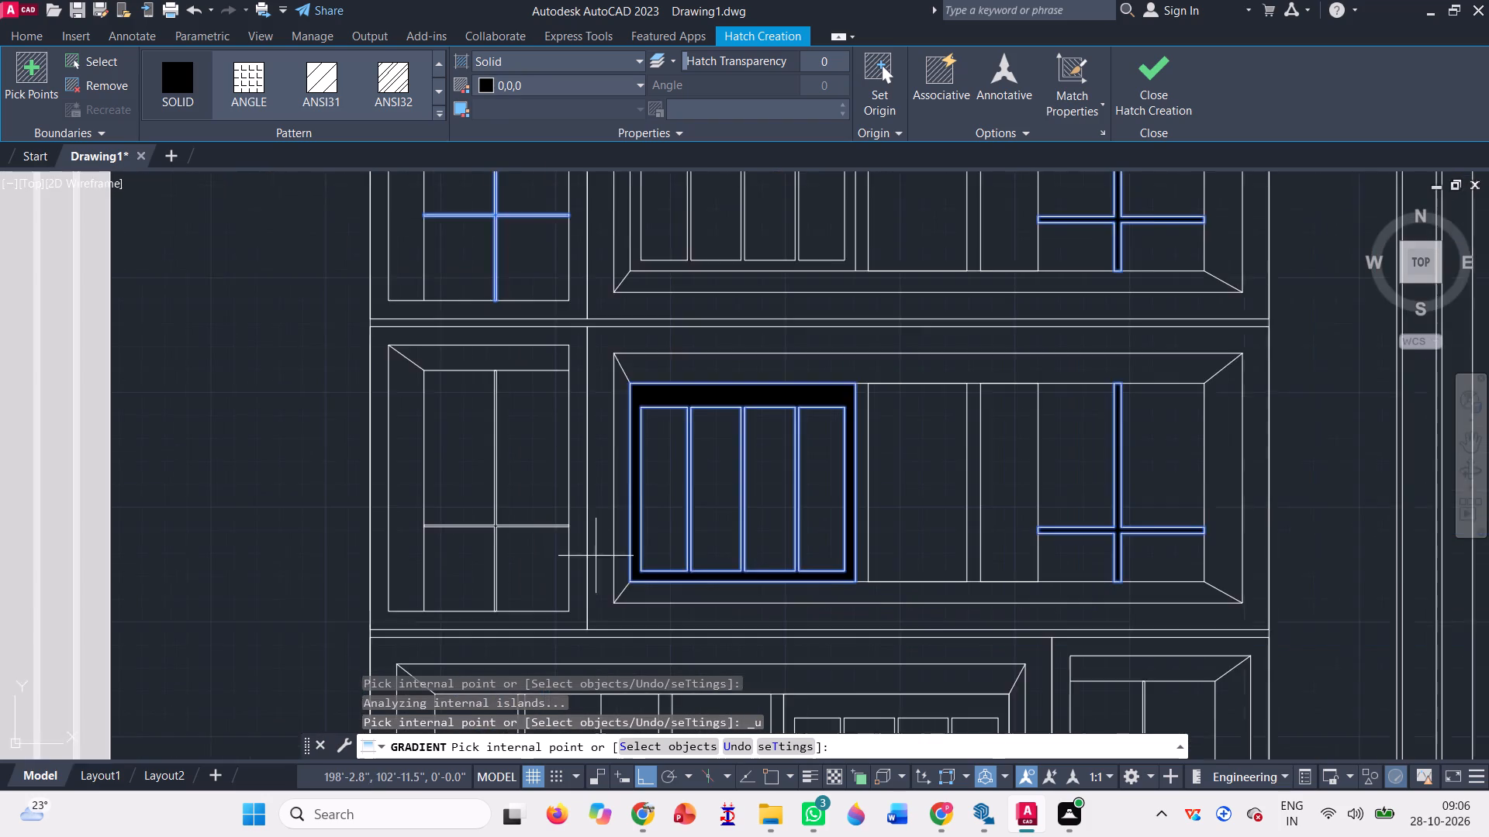
scroll(596, 556, down, 2)
key(space)
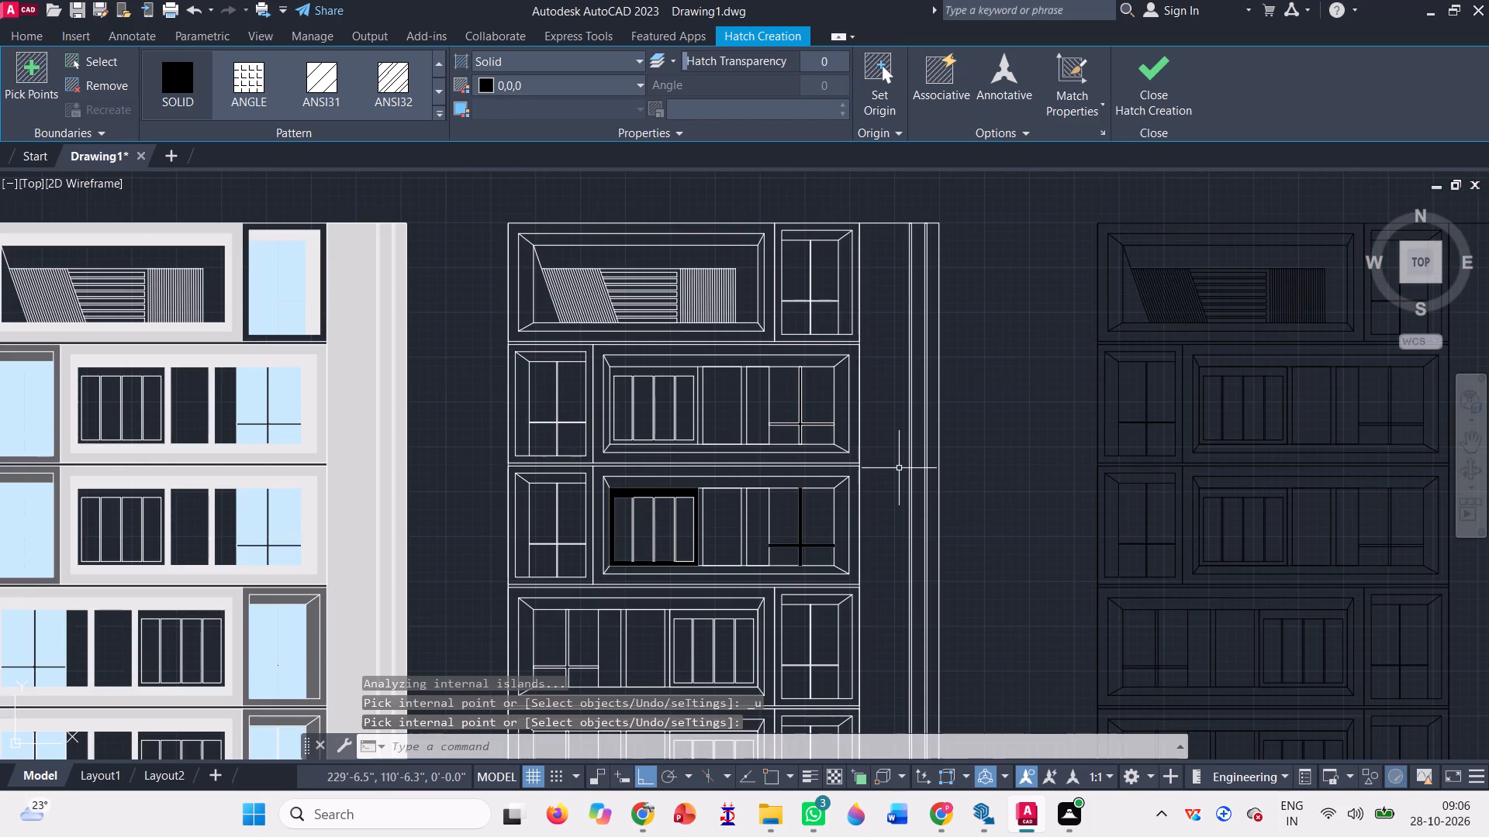
Trim away the black hatch from the second floor's wide-bay window and the top floor's narrow window, and finish trimming.
scroll(788, 433, up, 7)
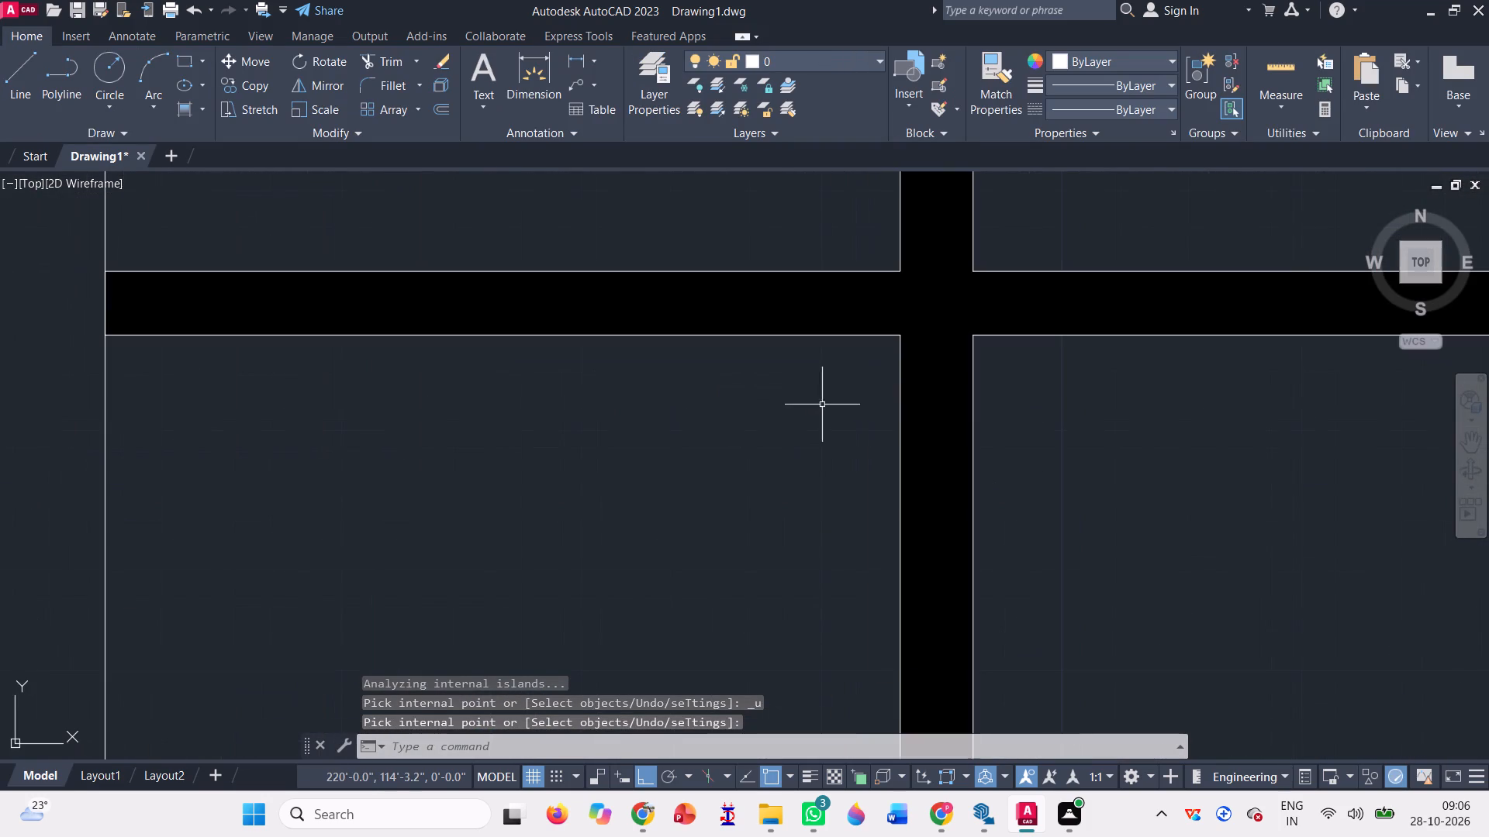
click(374, 59)
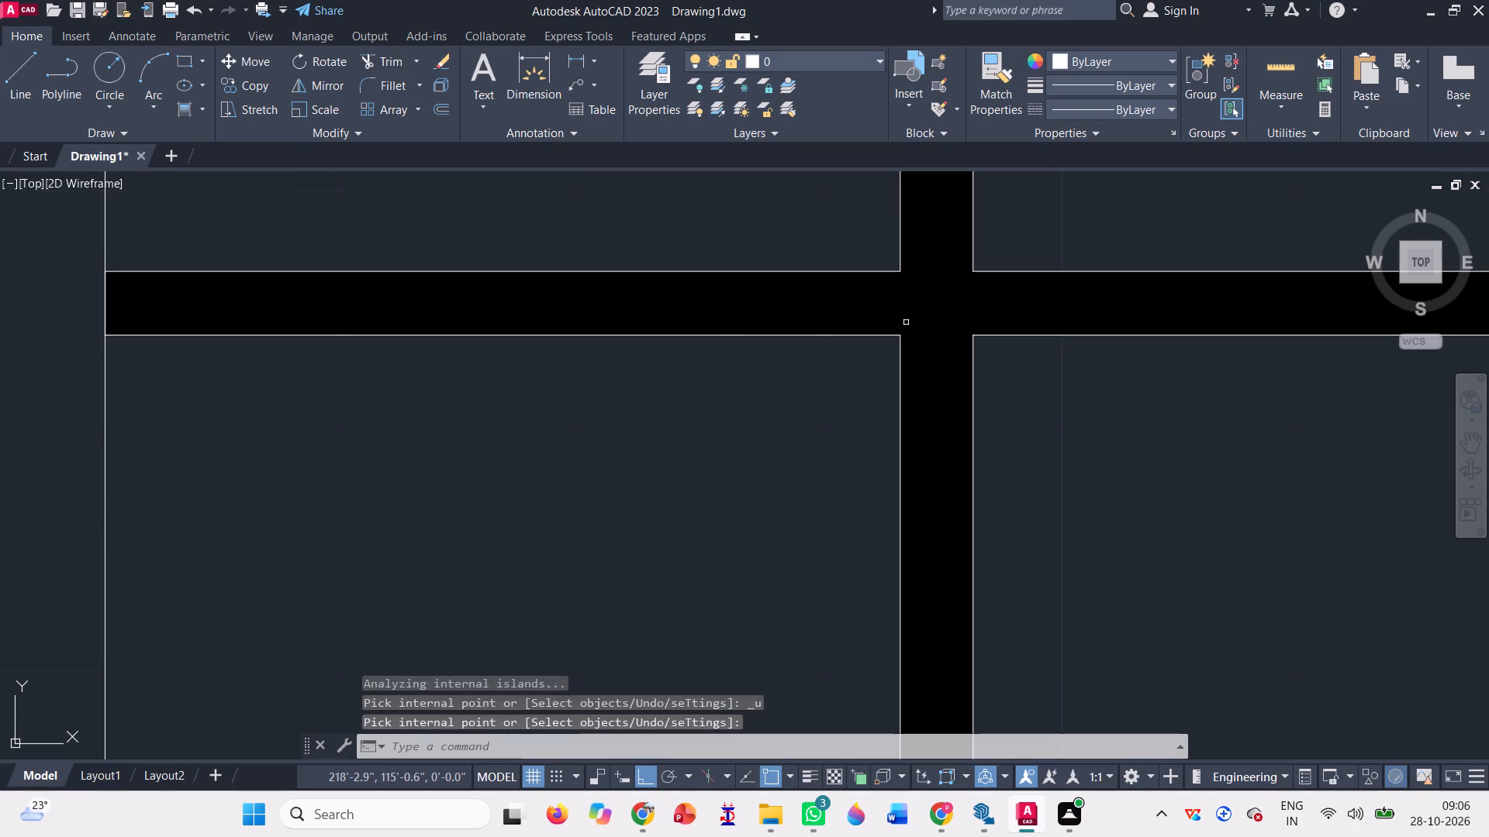
click(941, 316)
scroll(893, 422, down, 7)
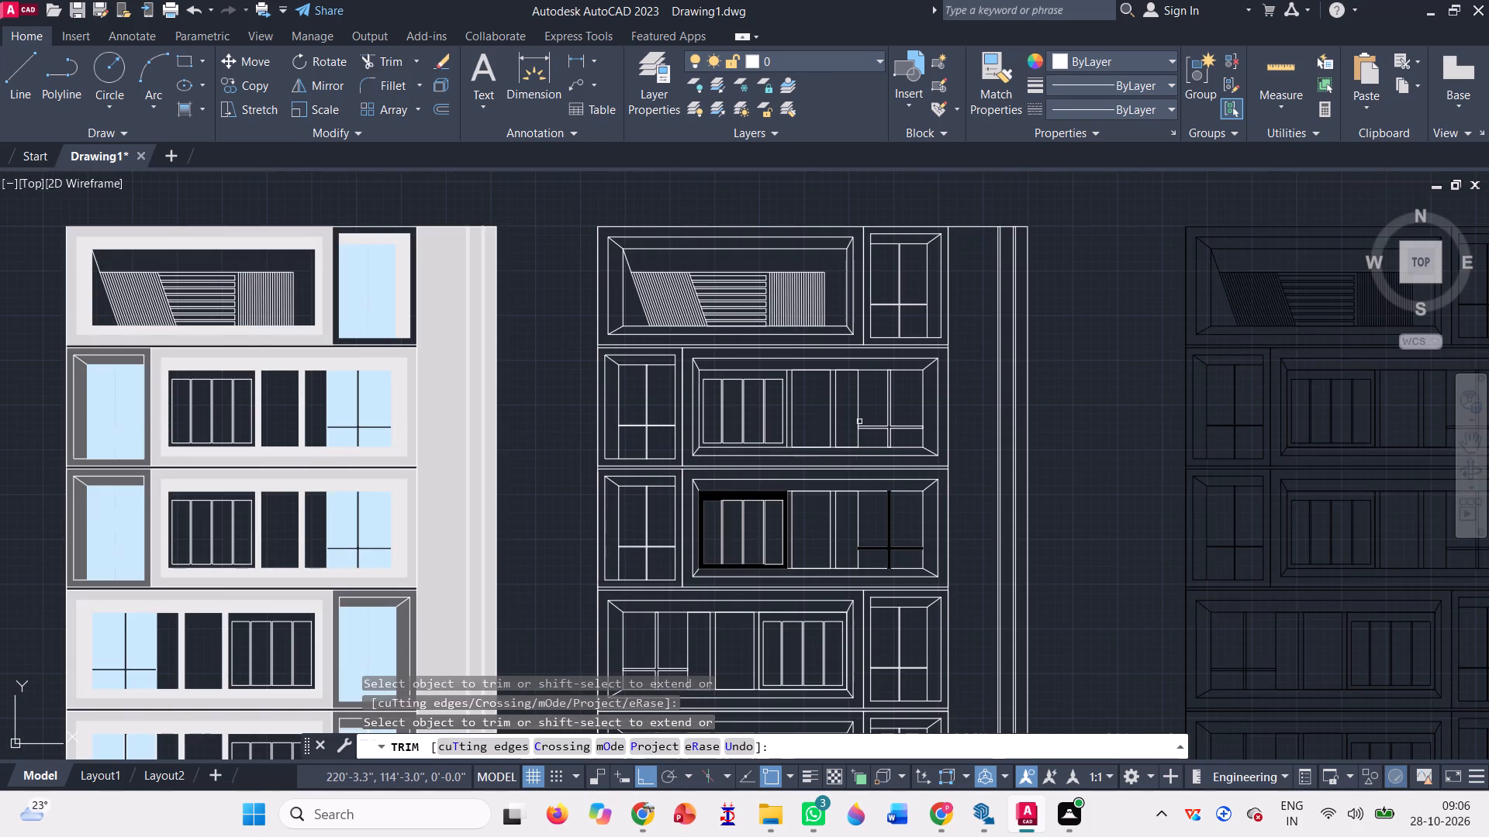
scroll(891, 263, up, 4)
scroll(979, 615, up, 4)
scroll(755, 449, down, 1)
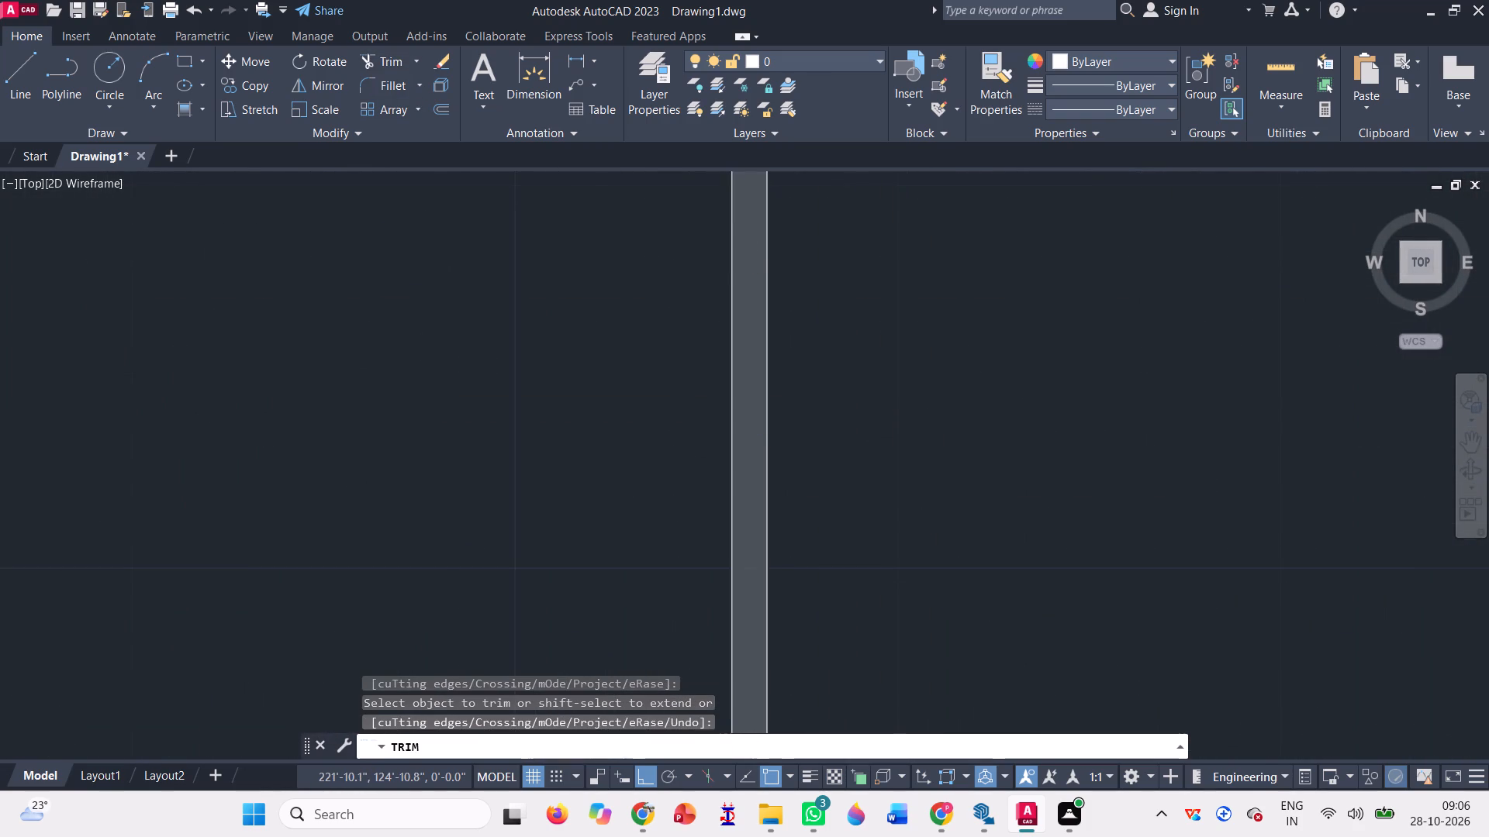
scroll(755, 449, down, 2)
scroll(750, 326, up, 4)
click(790, 522)
scroll(672, 459, down, 3)
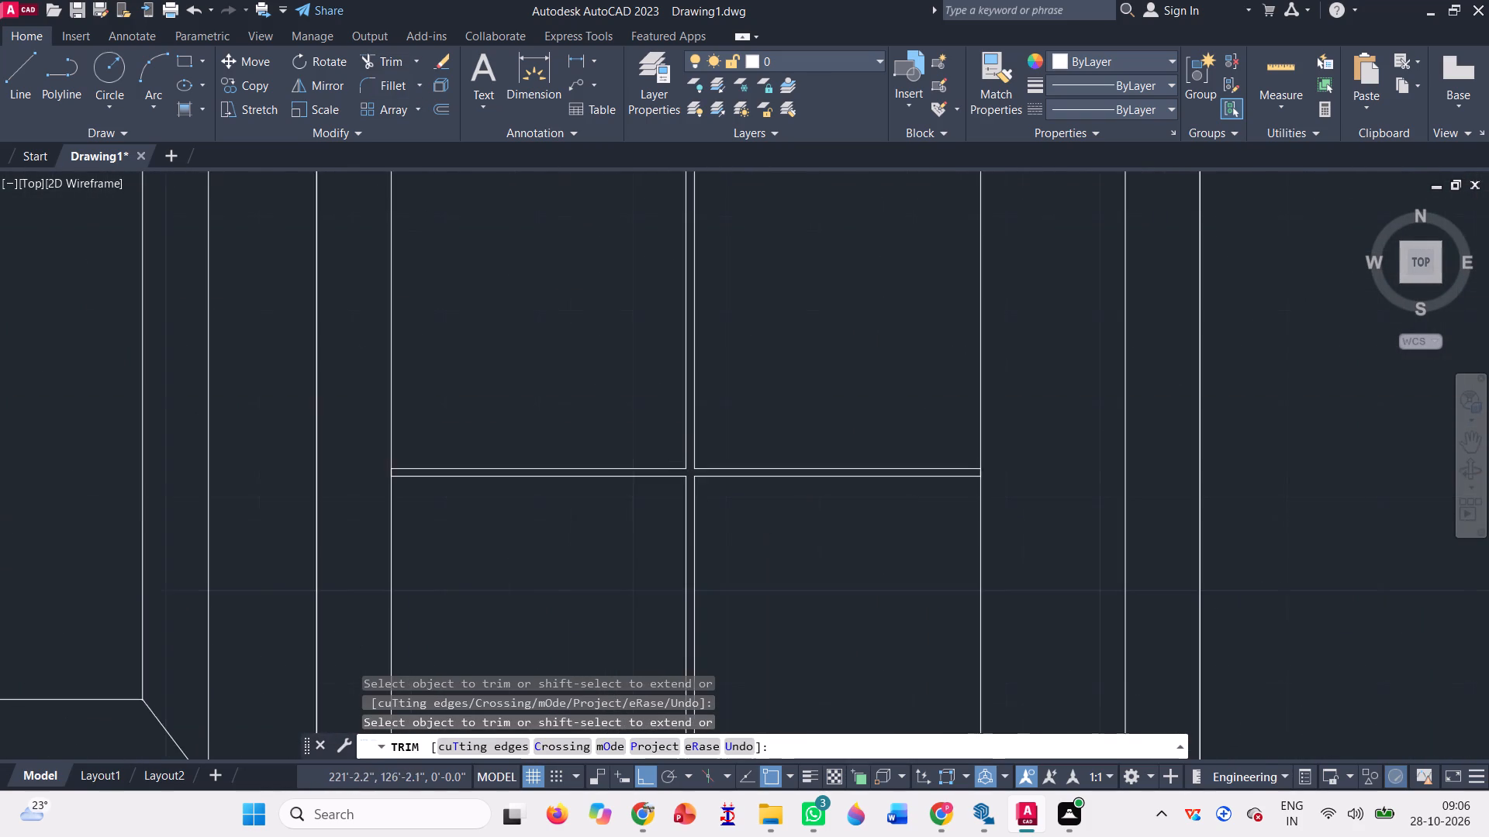
scroll(672, 459, down, 5)
scroll(714, 387, down, 2)
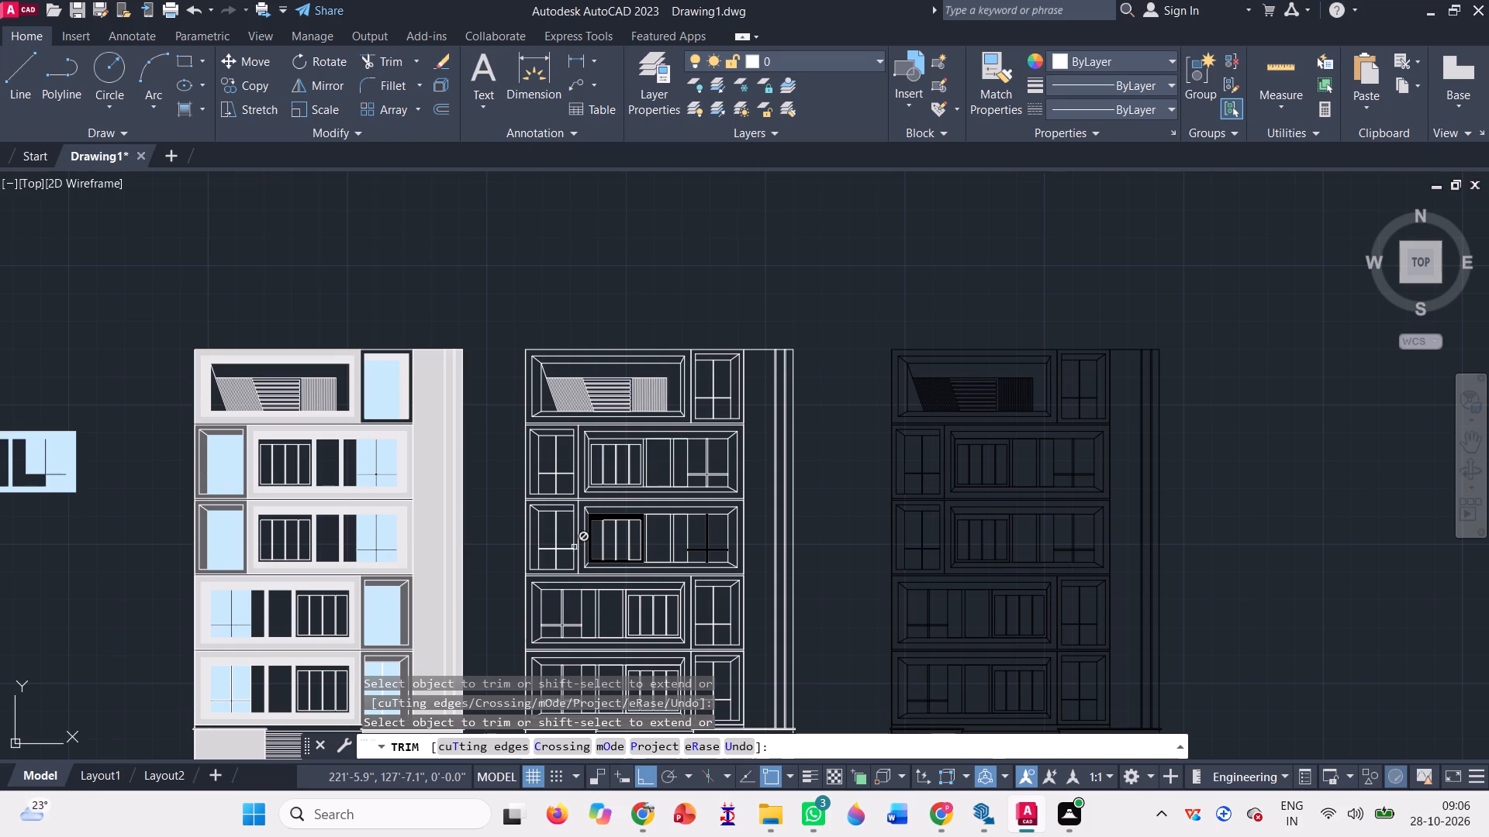
key(space)
Copy the third floor's black window hatch up one floor, using the wide window's outer frame corner as reference.
scroll(662, 586, up, 3)
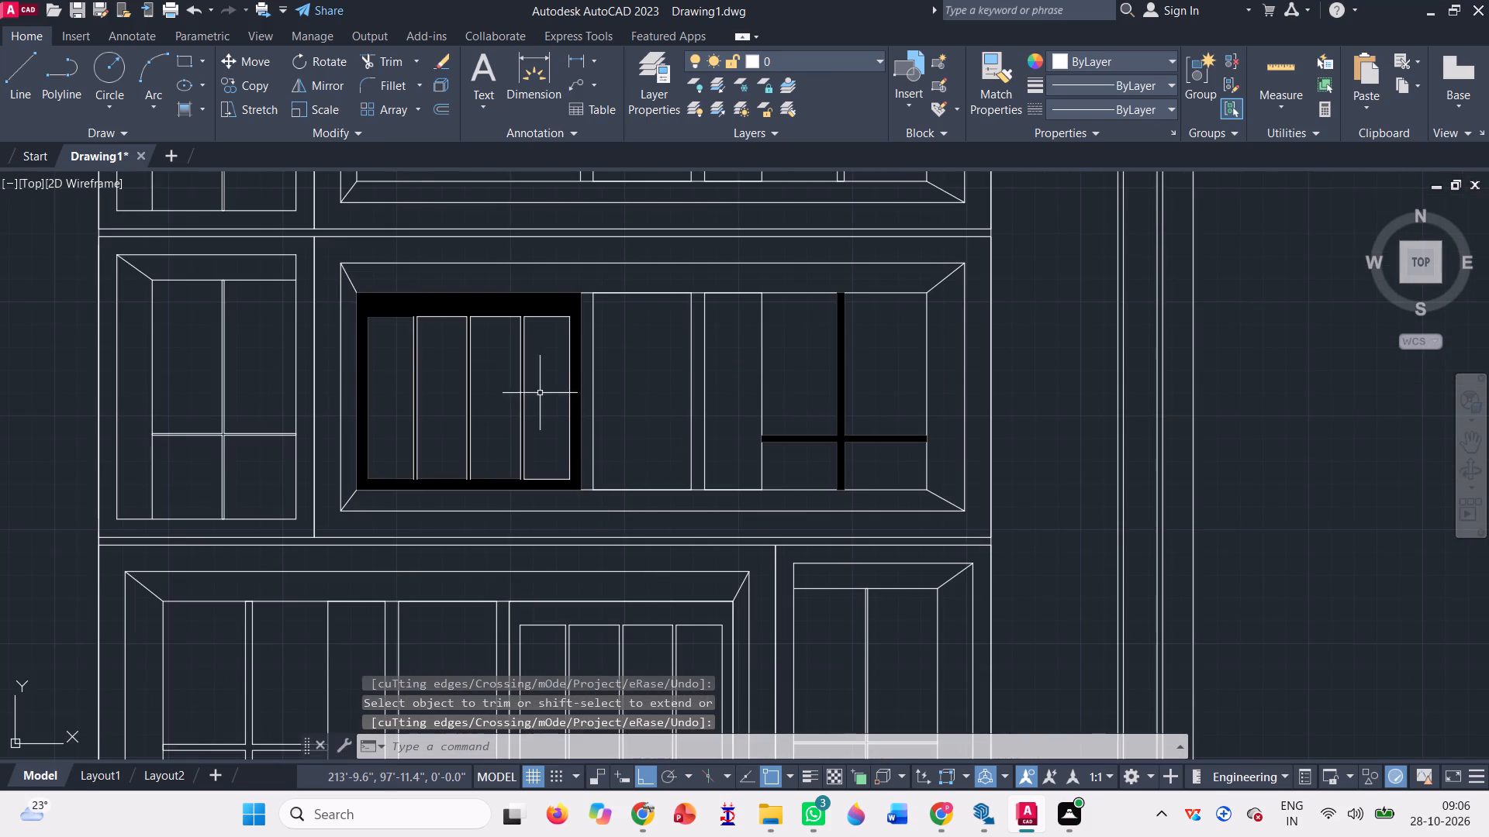
scroll(540, 393, up, 3)
click(670, 525)
scroll(632, 521, down, 7)
text(co)
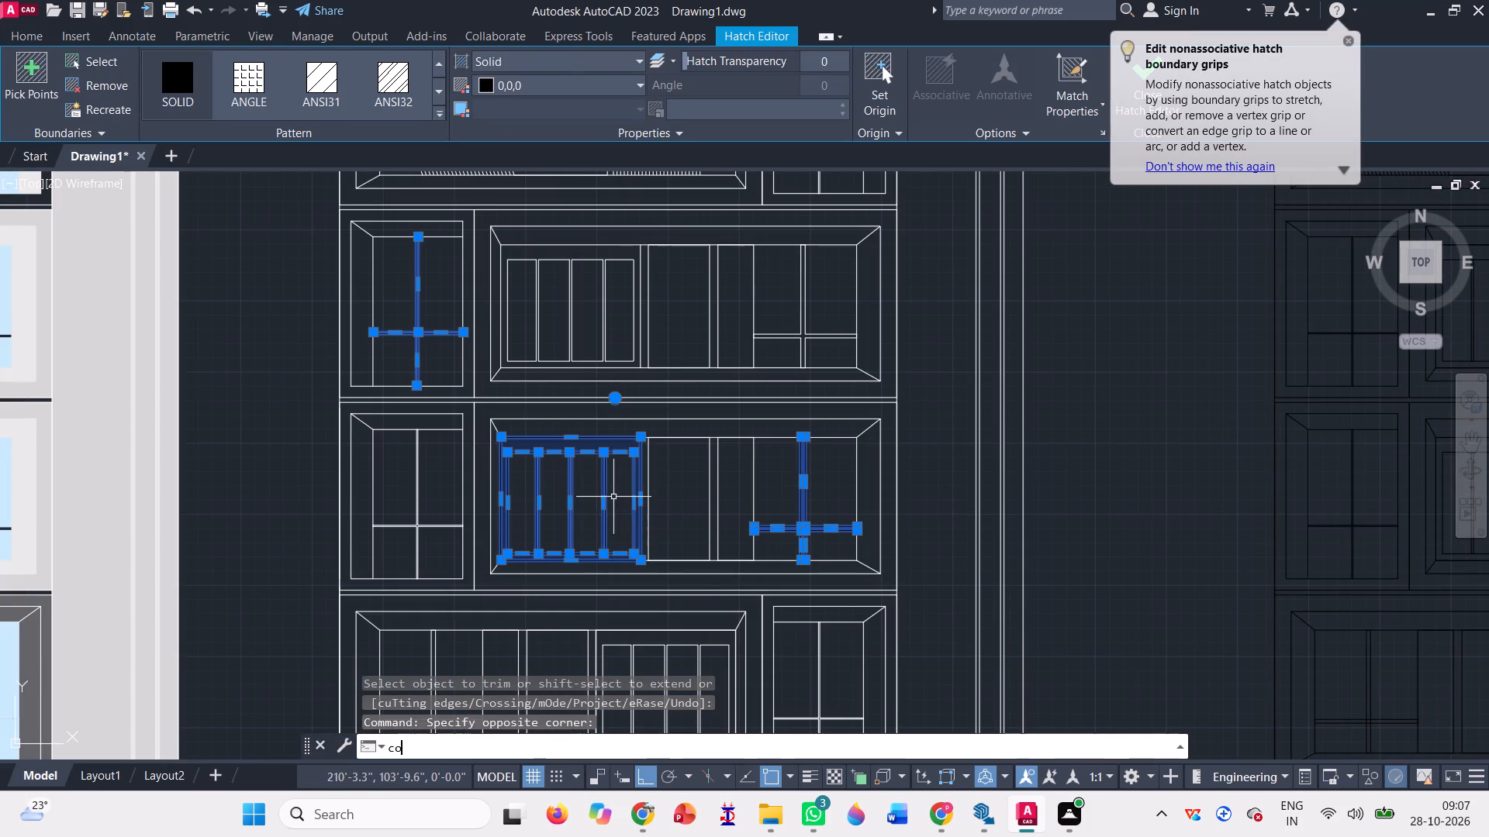
key(space)
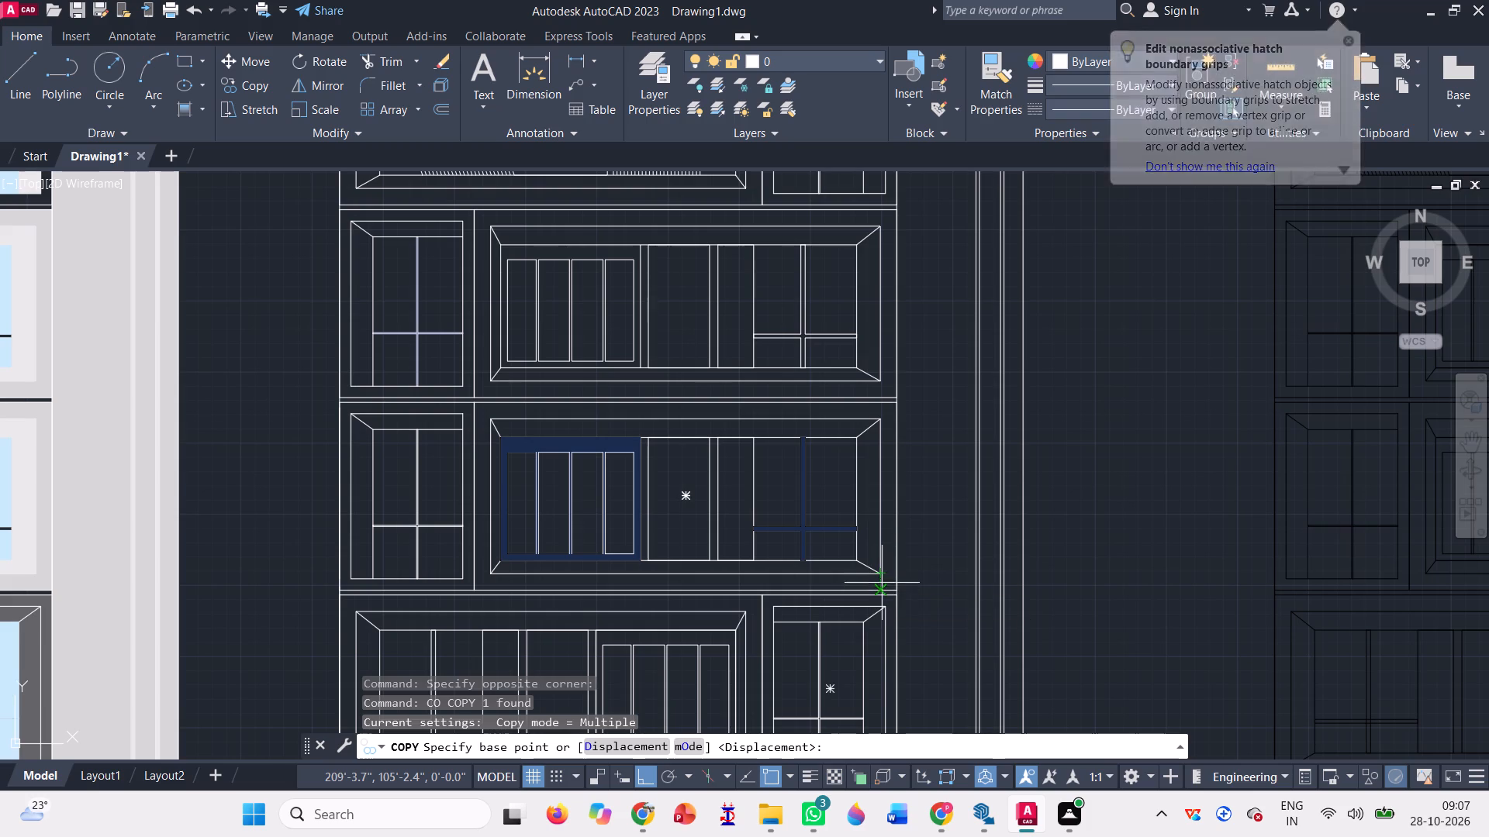
click(883, 571)
scroll(897, 345, up, 3)
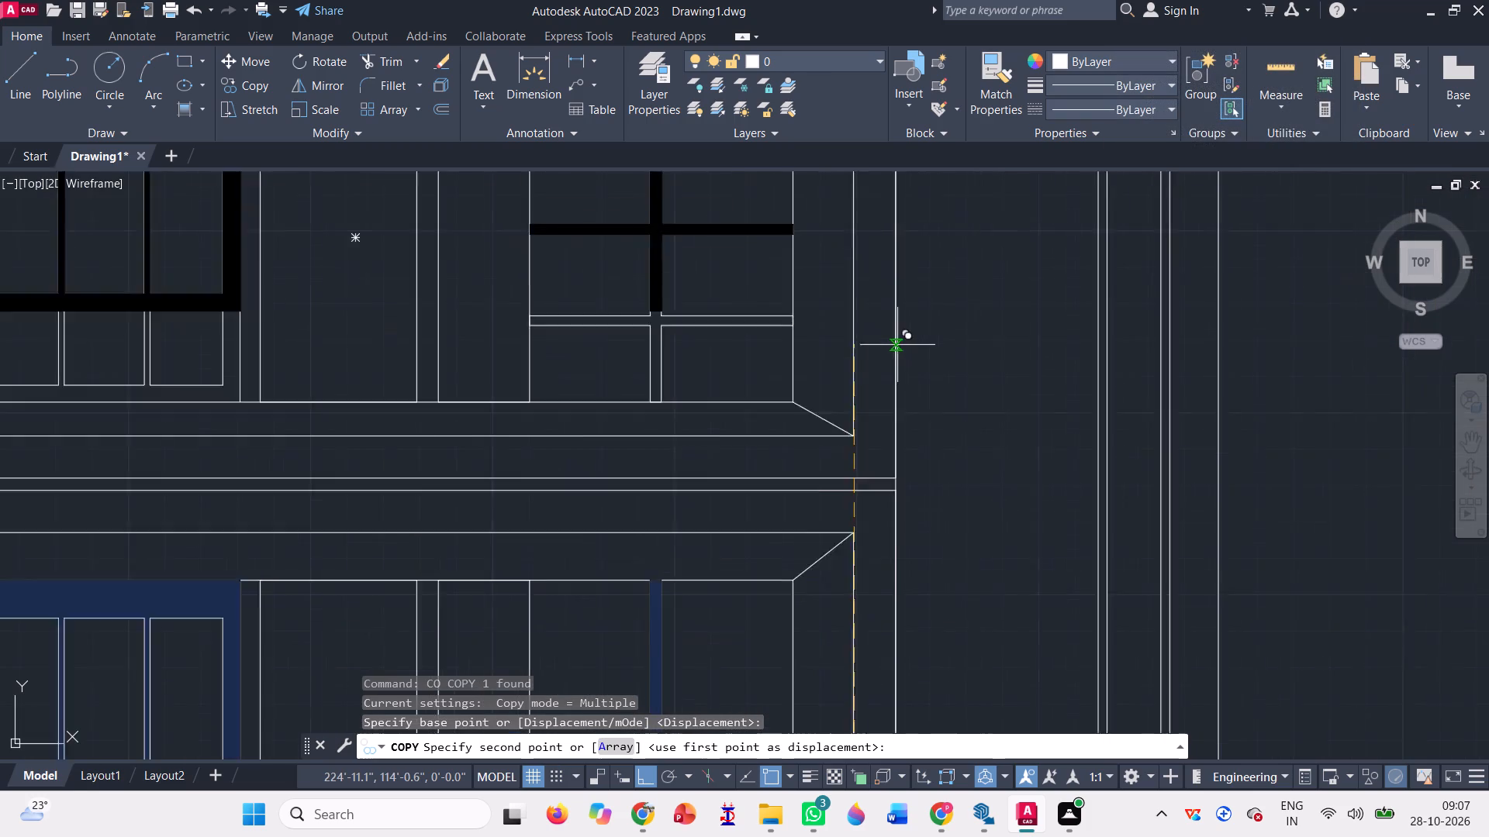
click(827, 487)
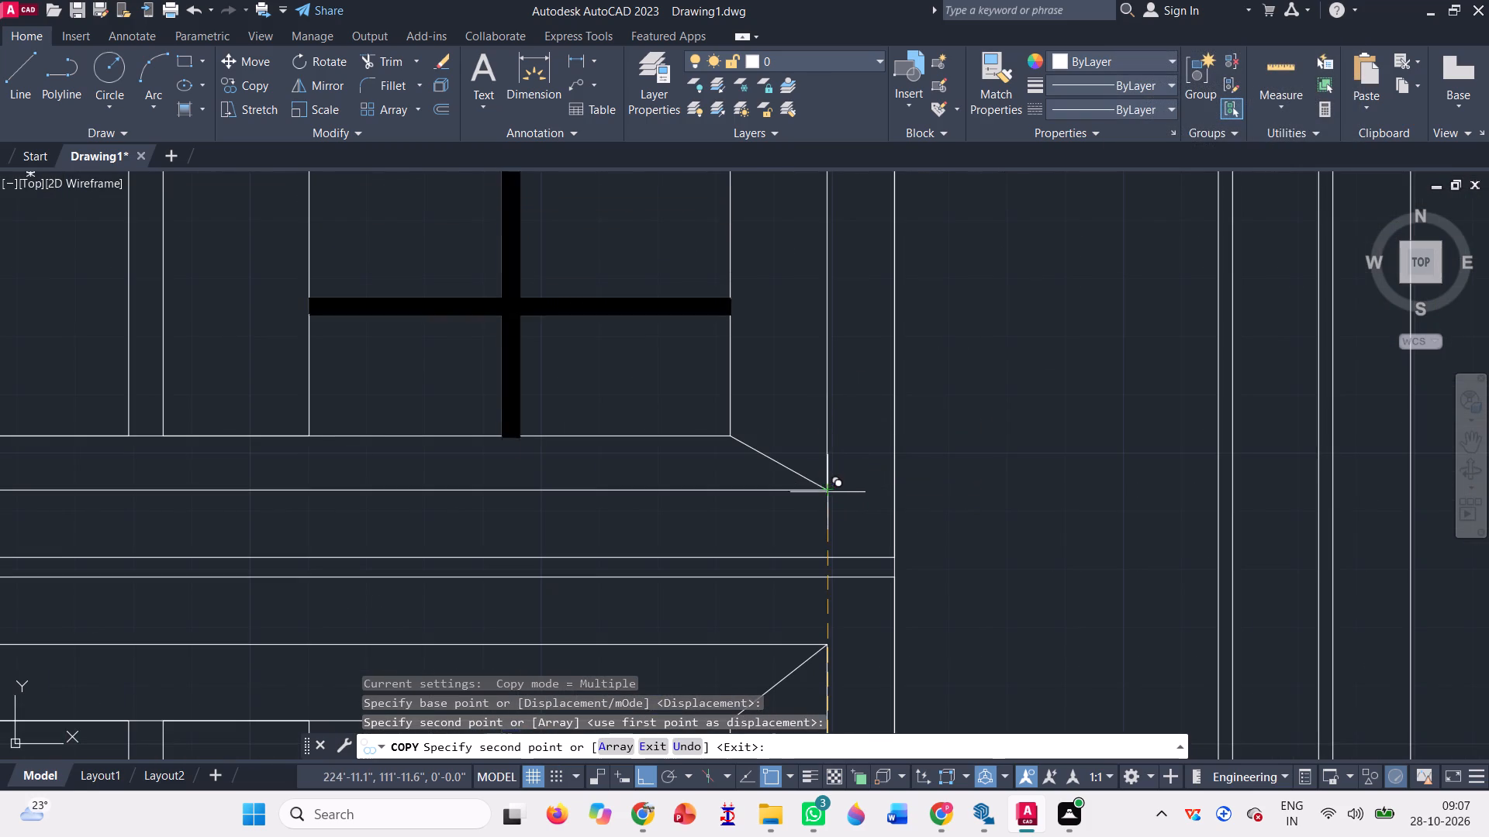
scroll(1003, 506, down, 3)
key(space)
scroll(644, 488, down, 1)
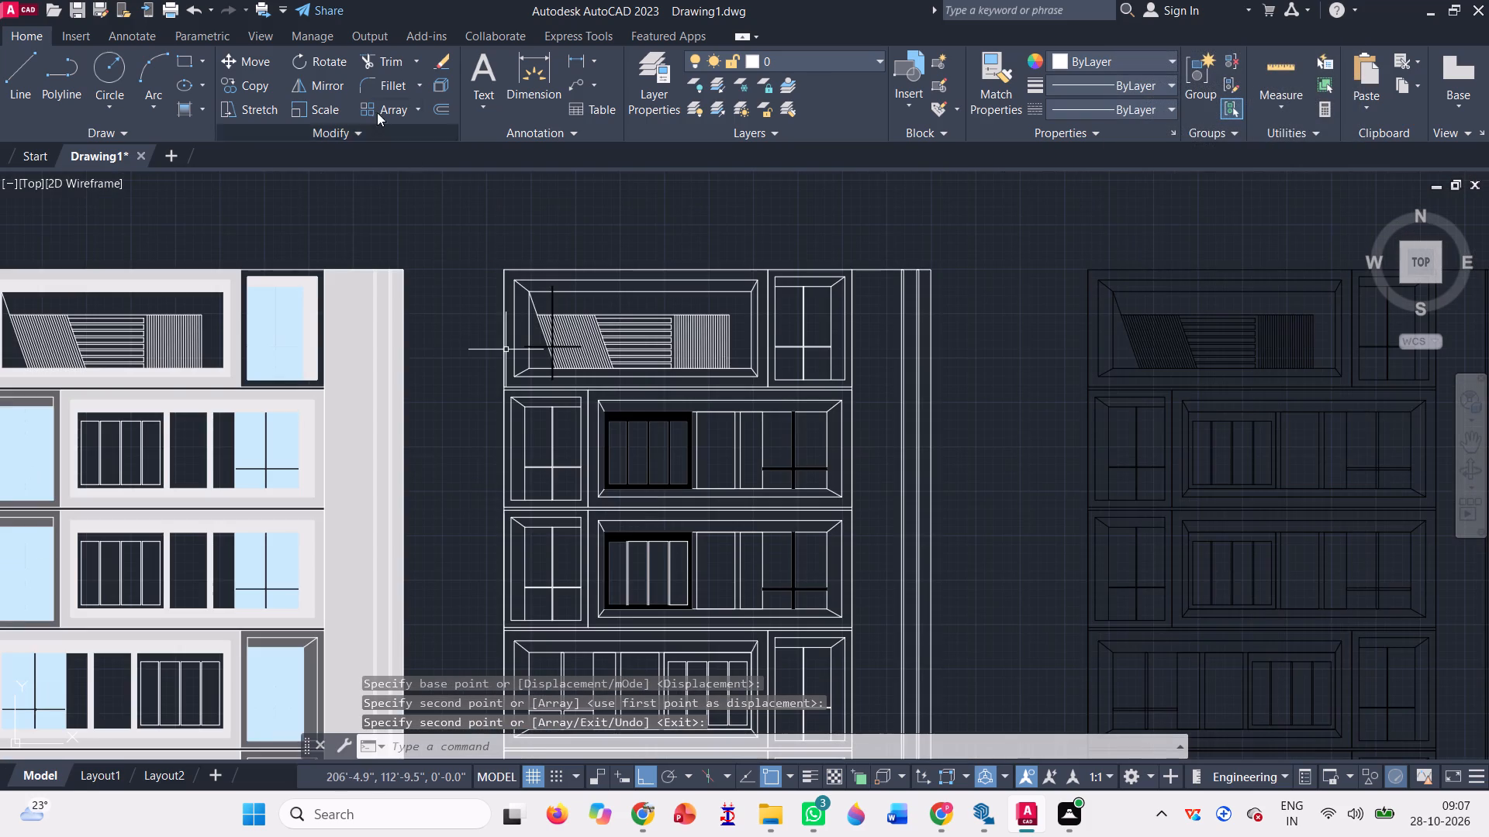
Trim away the stray black glazing-bar cross lying over the top floor's balcony railing, and finish trimming.
click(379, 57)
scroll(558, 276, up, 4)
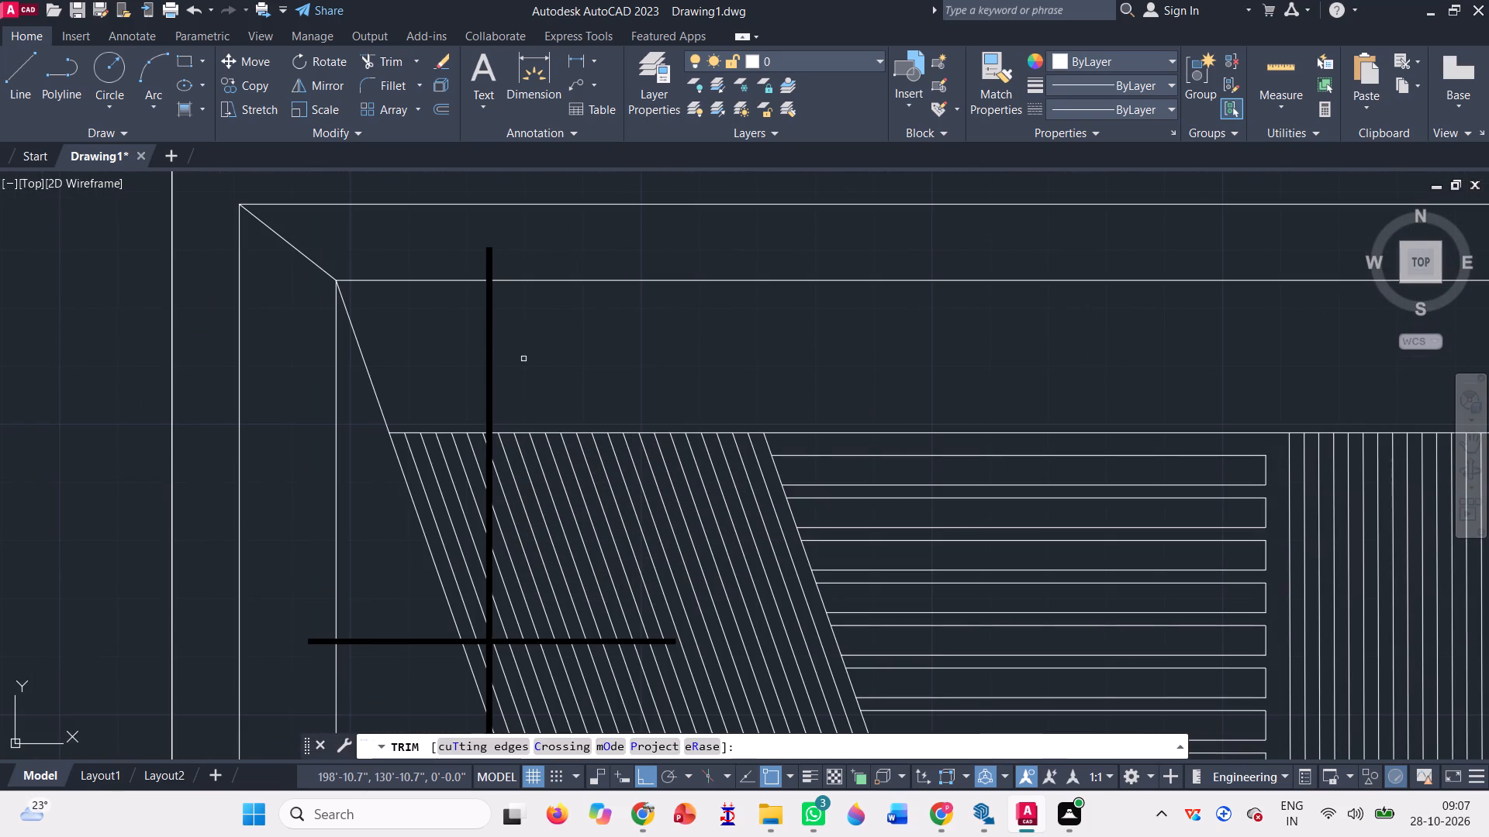
click(492, 346)
click(492, 346)
click(489, 343)
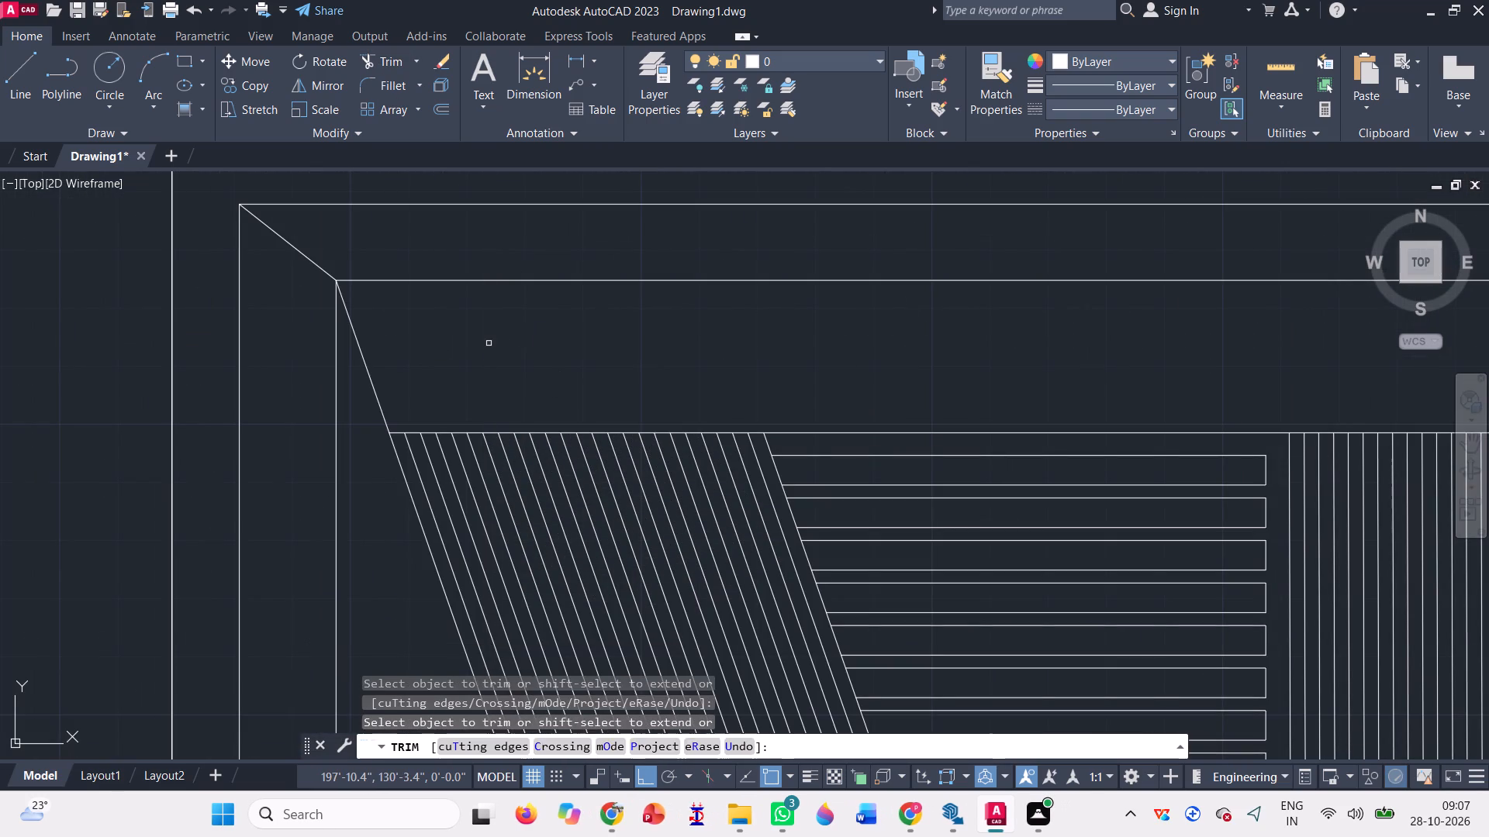
scroll(489, 341, down, 4)
key(Escape)
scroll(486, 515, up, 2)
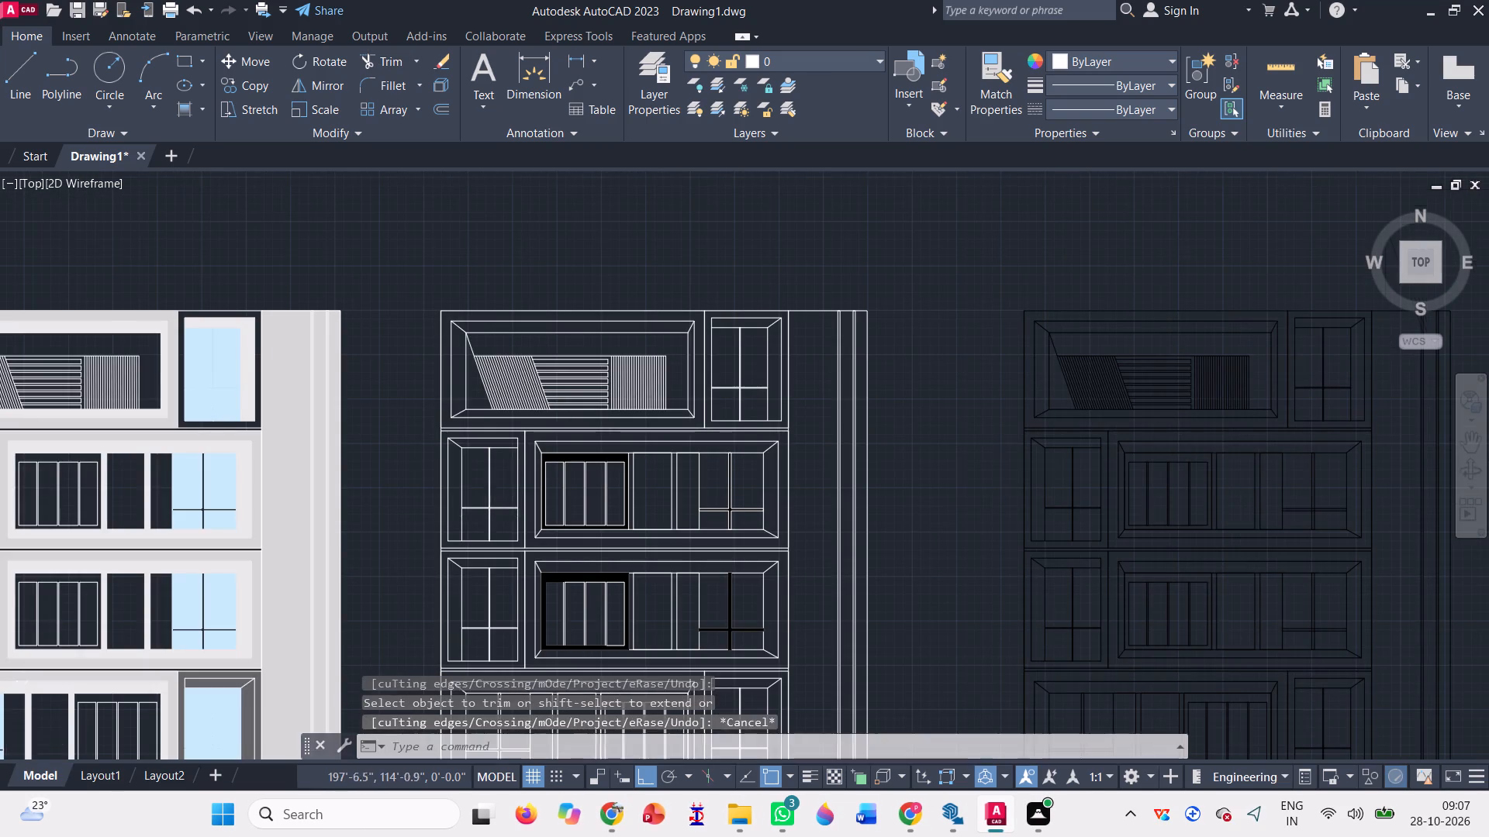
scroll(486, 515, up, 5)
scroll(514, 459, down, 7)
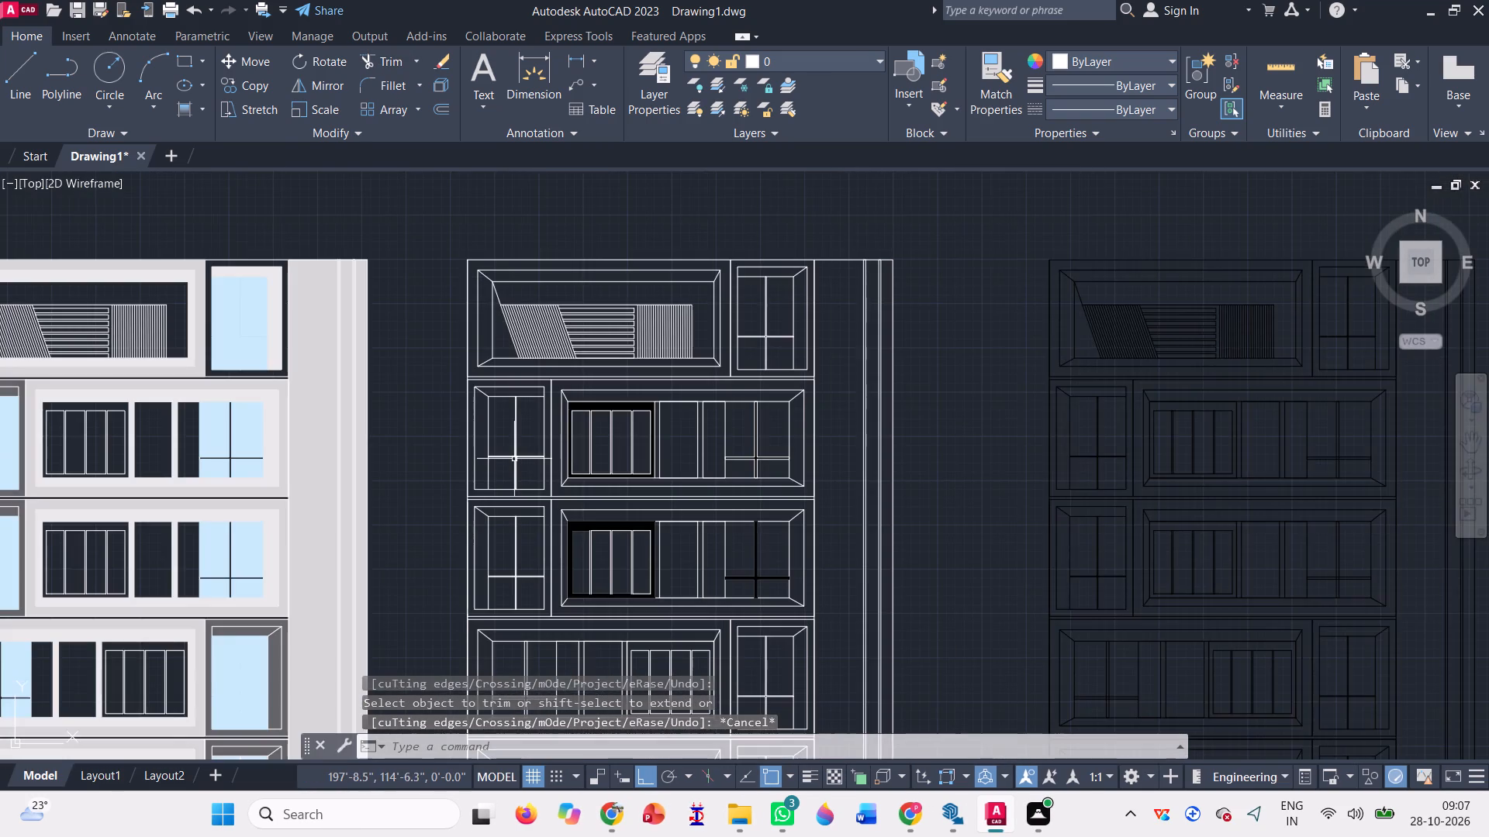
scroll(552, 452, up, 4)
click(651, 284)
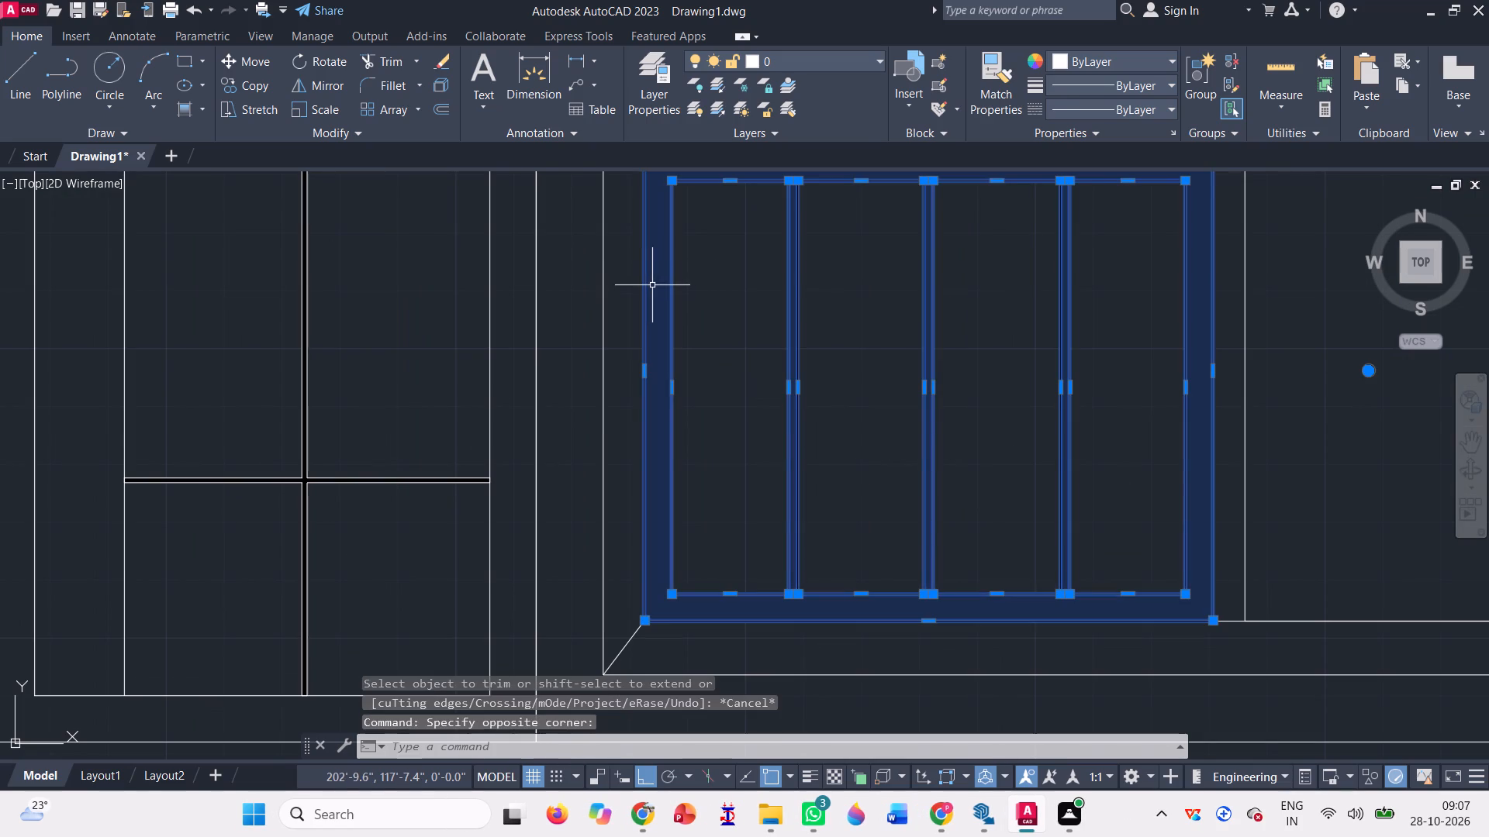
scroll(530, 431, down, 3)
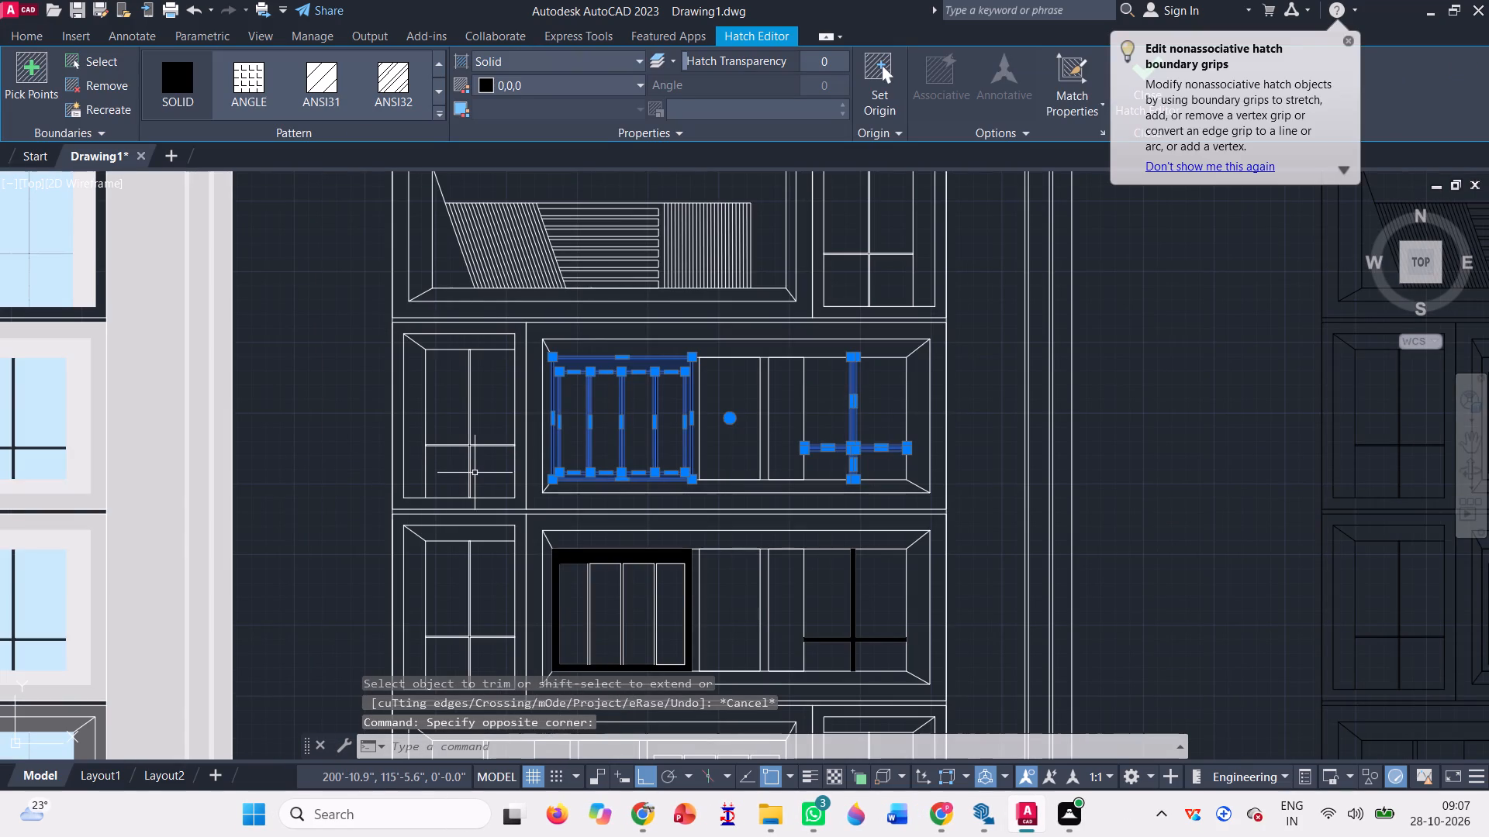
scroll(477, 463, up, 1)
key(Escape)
Copy the original black hatch, including the narrow window's glazing bars, down one floor by the narrow window's outer frame corner.
scroll(463, 442, up, 4)
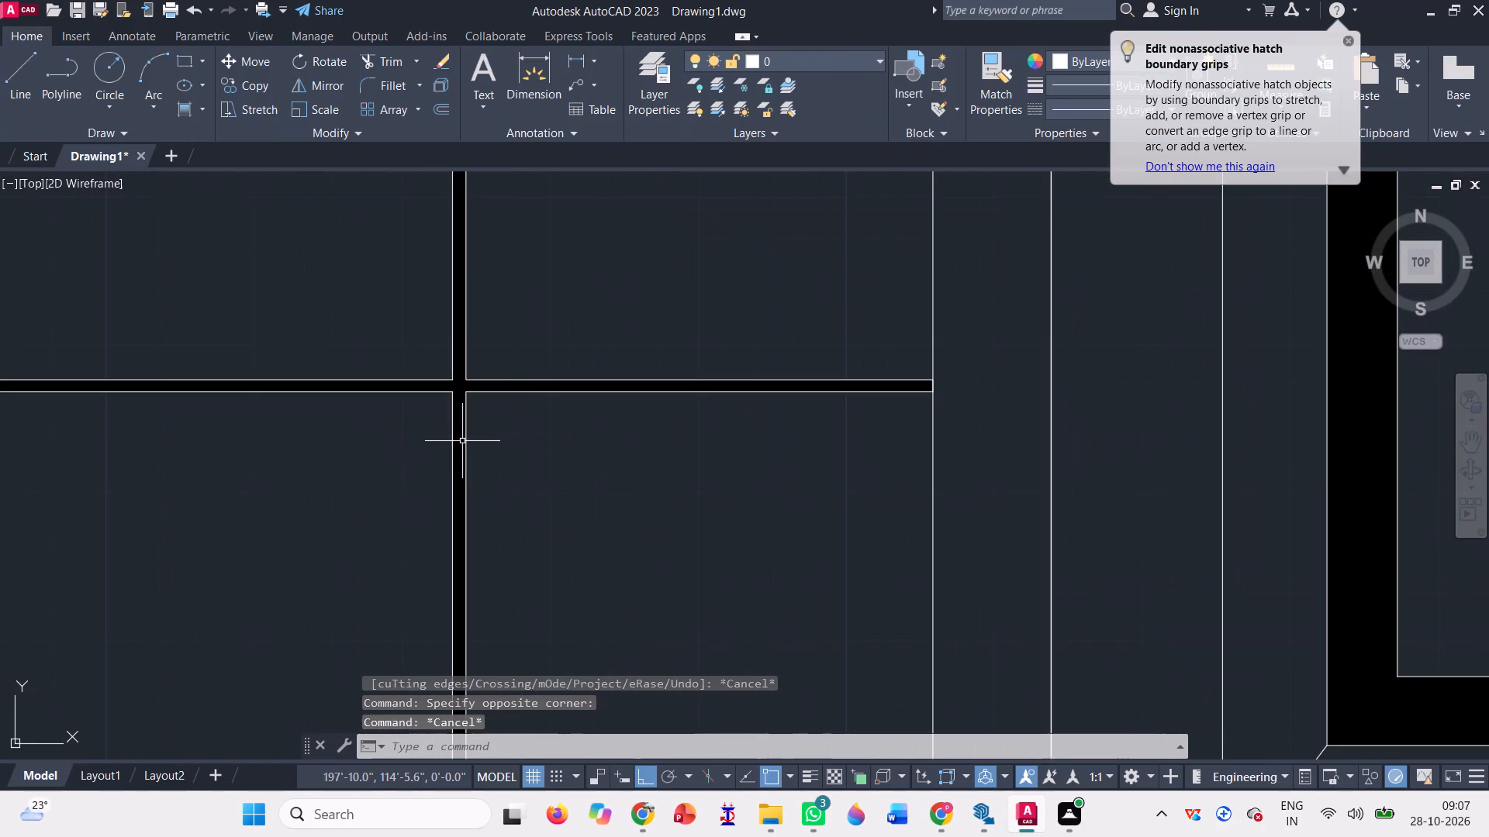
click(460, 425)
scroll(460, 425, down, 7)
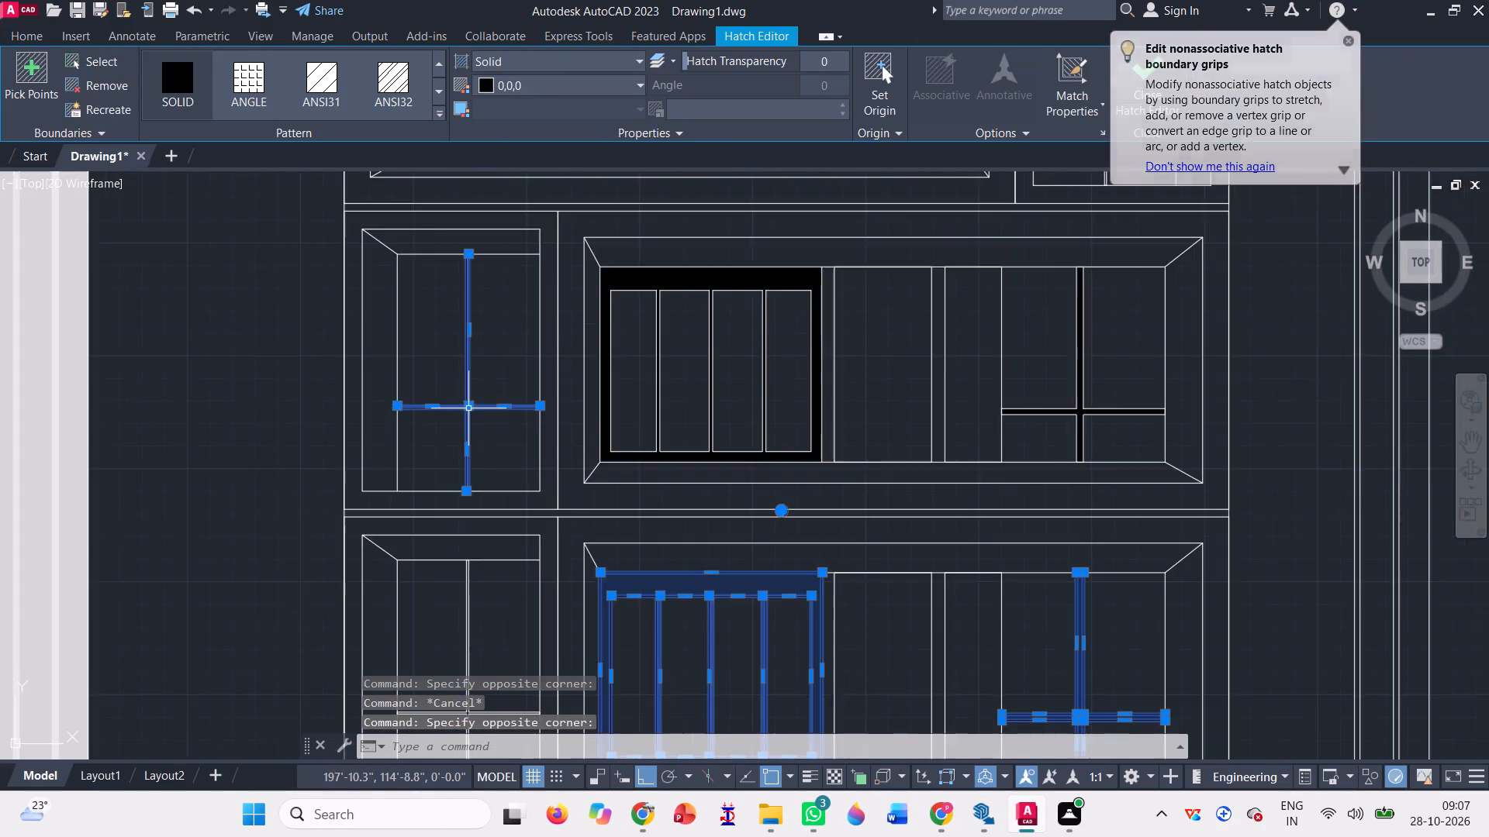
scroll(476, 396, down, 2)
text(co)
key(space)
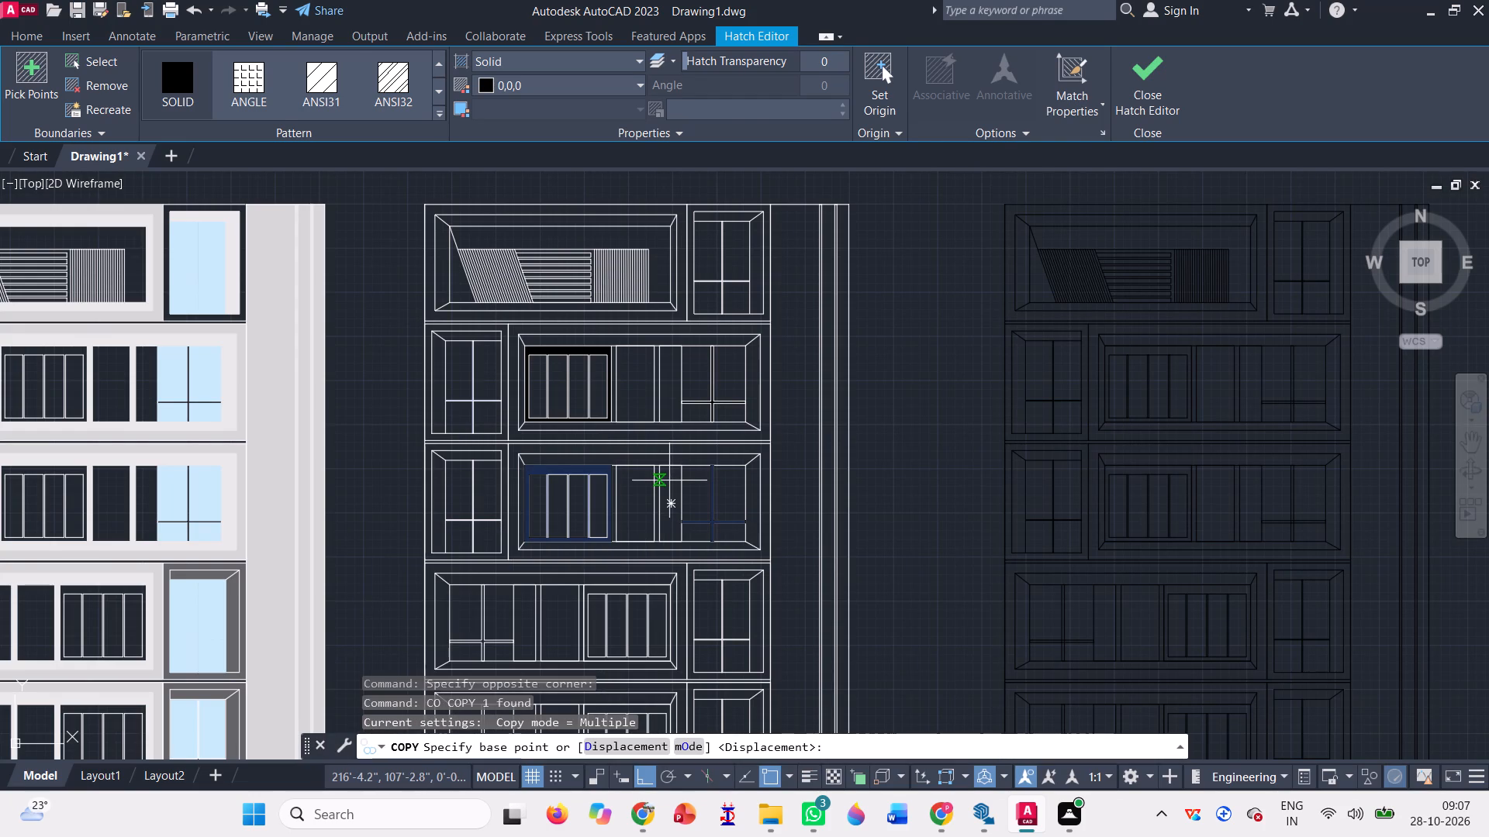
scroll(443, 452, up, 3)
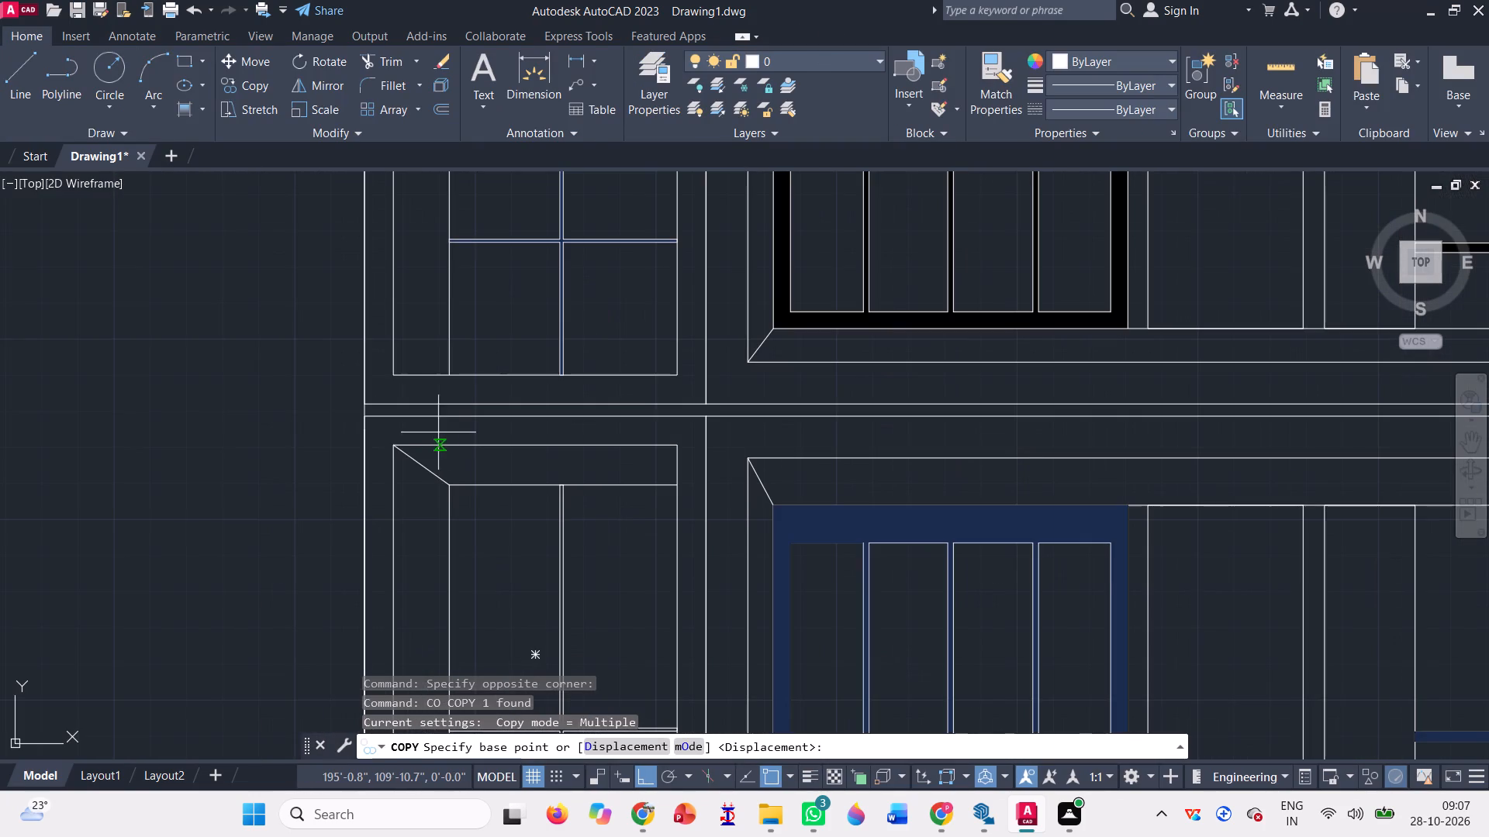
click(392, 375)
scroll(405, 352, down, 1)
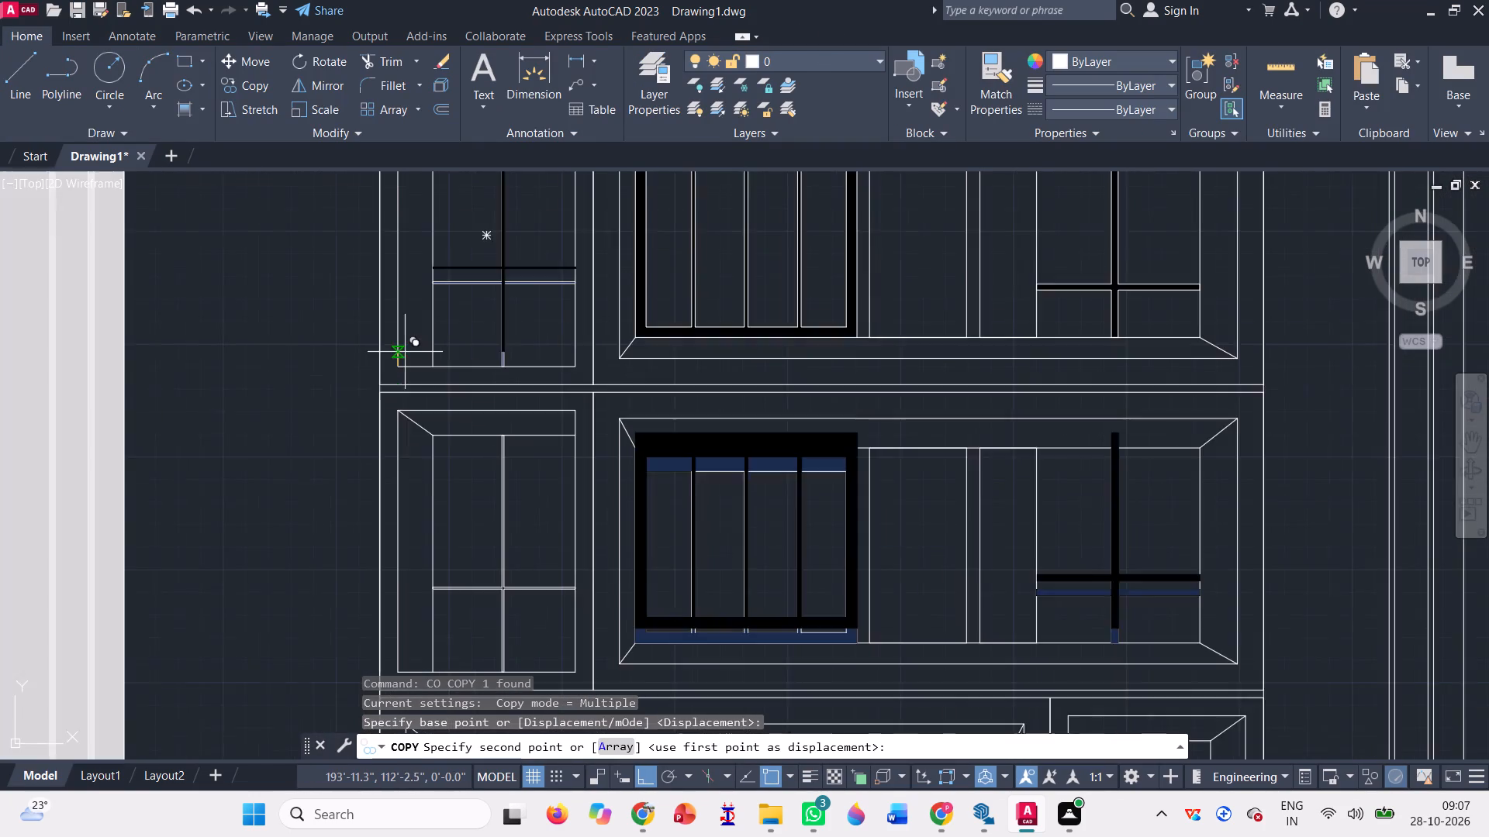
scroll(405, 338, down, 1)
scroll(406, 532, up, 3)
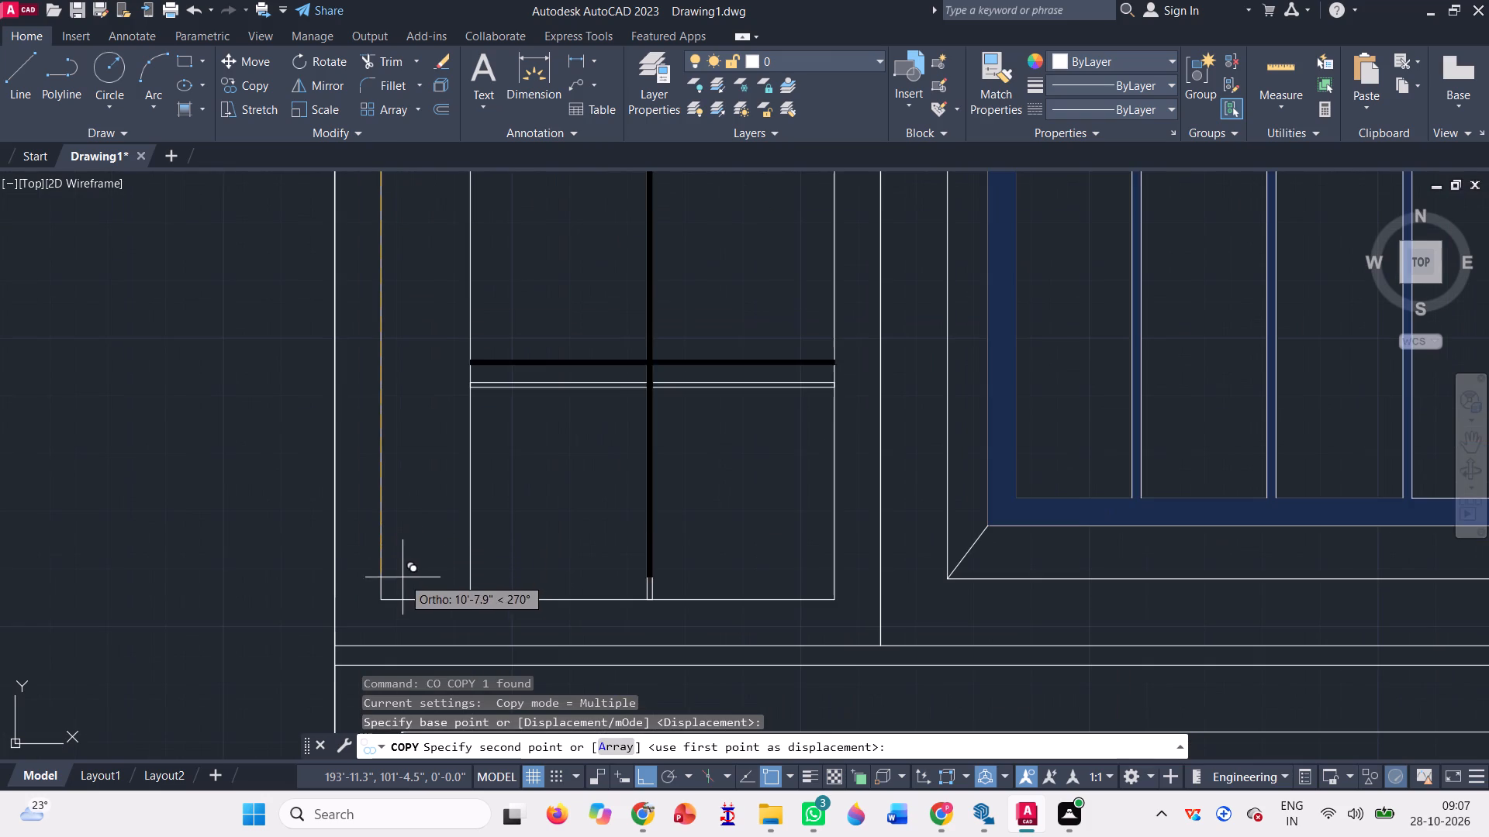
click(384, 601)
scroll(485, 469, down, 4)
scroll(476, 366, down, 1)
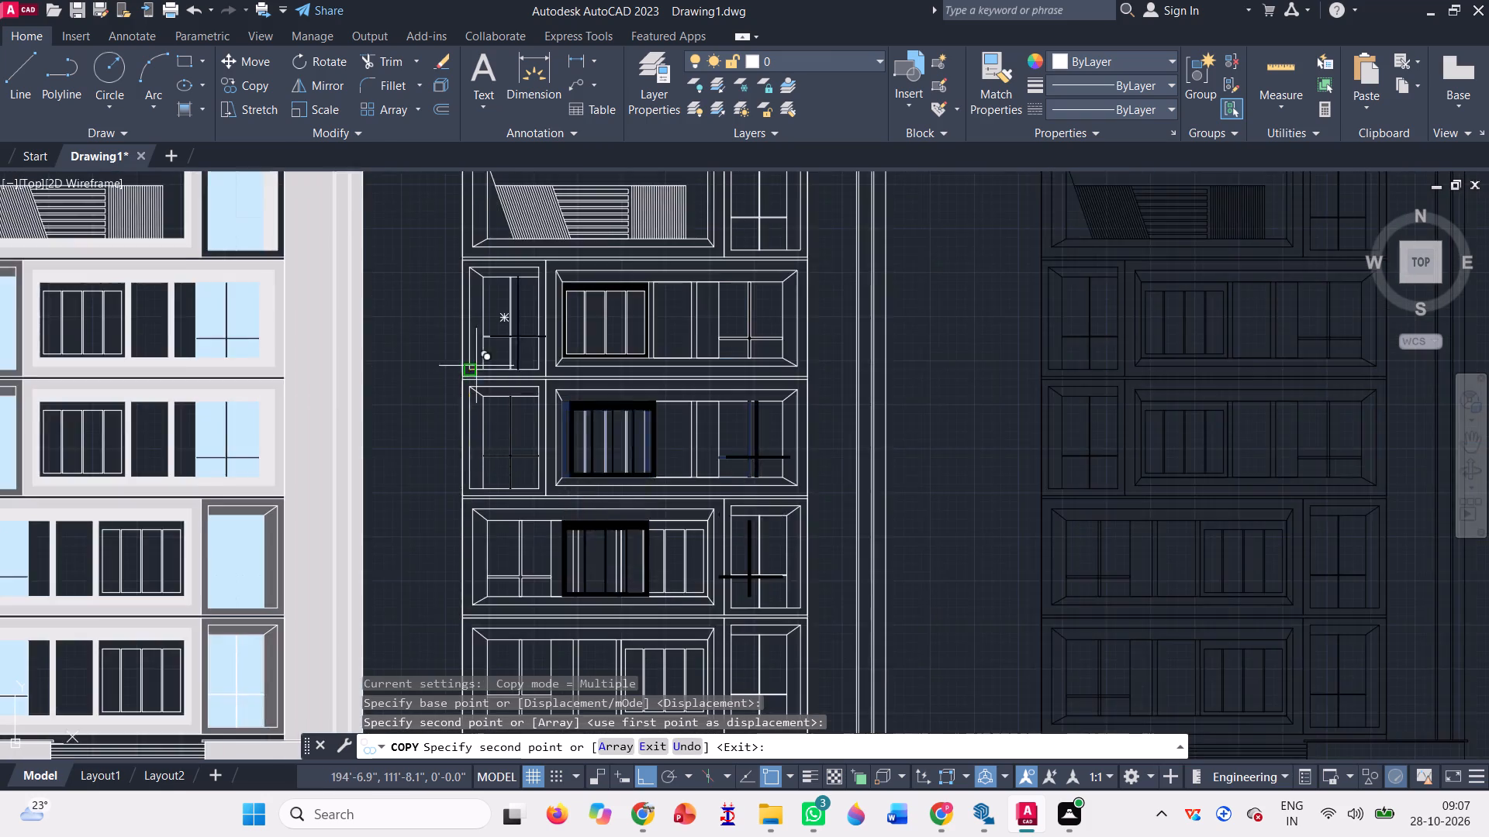
key(space)
Trim away the stray black hatch over the narrow and wide windows on the floor below the third floor.
scroll(603, 555, up, 3)
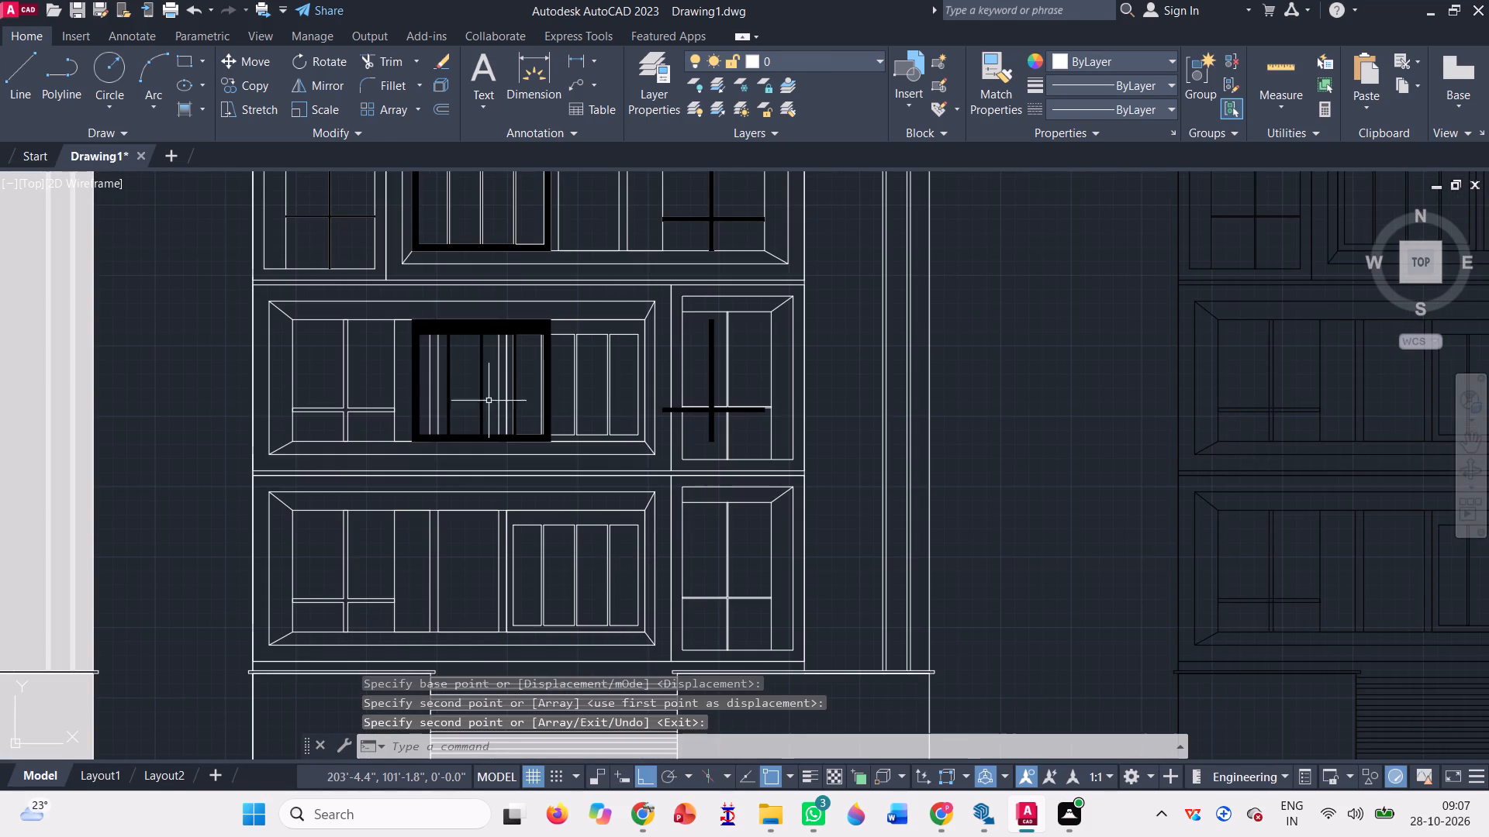
click(385, 66)
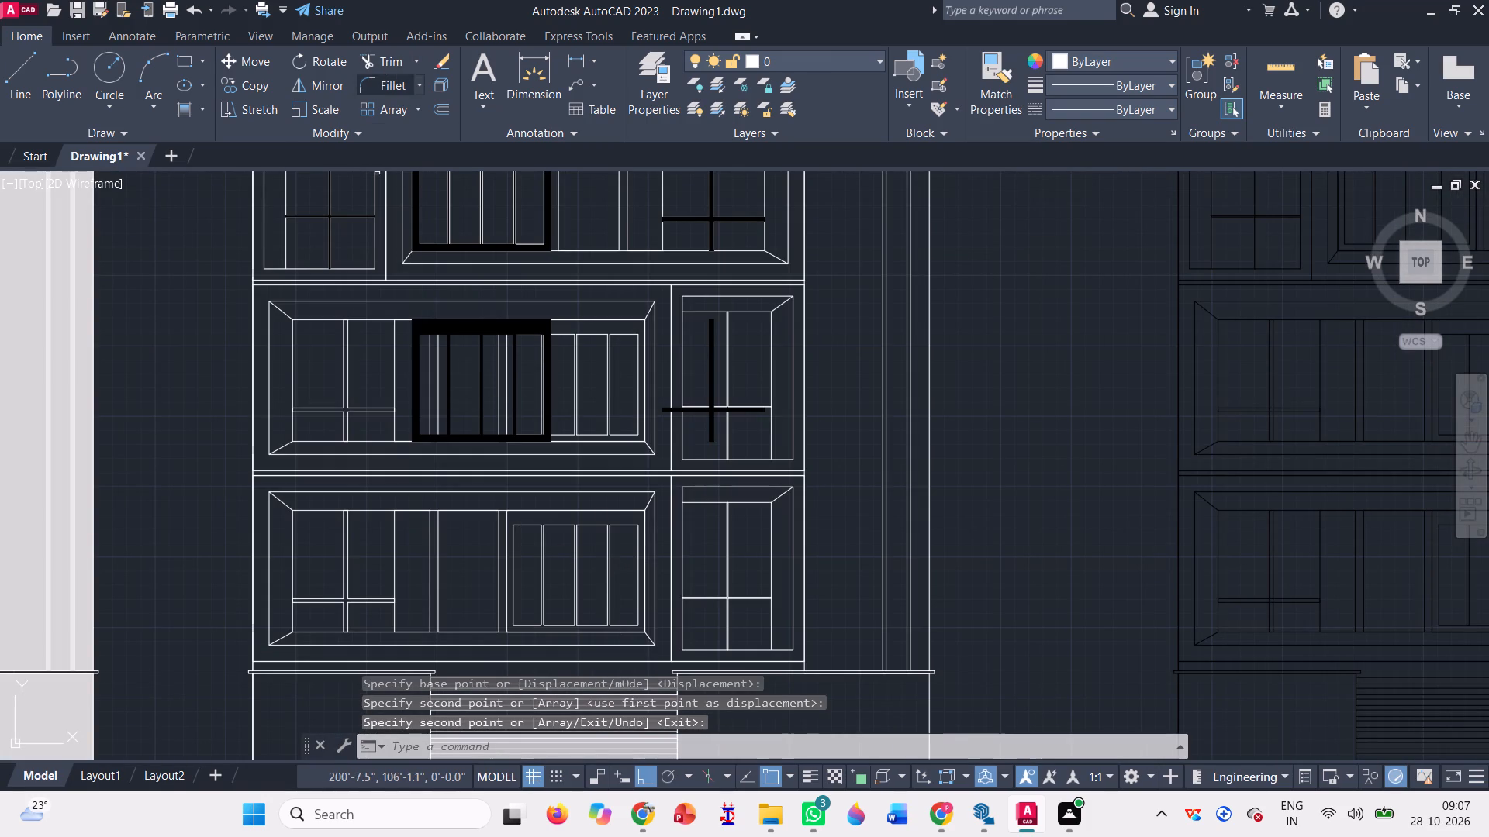
click(713, 388)
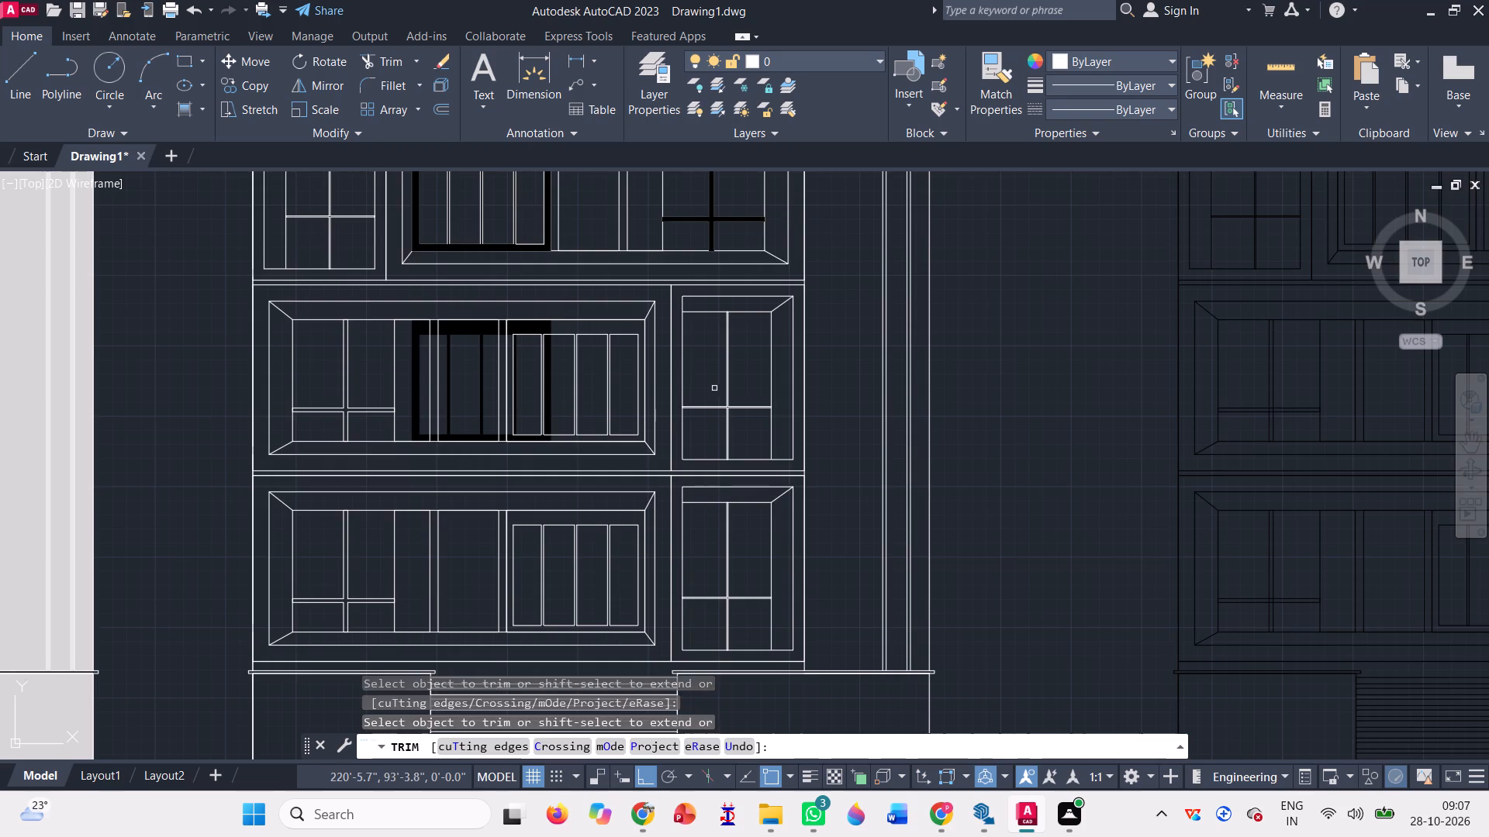
scroll(527, 329, up, 4)
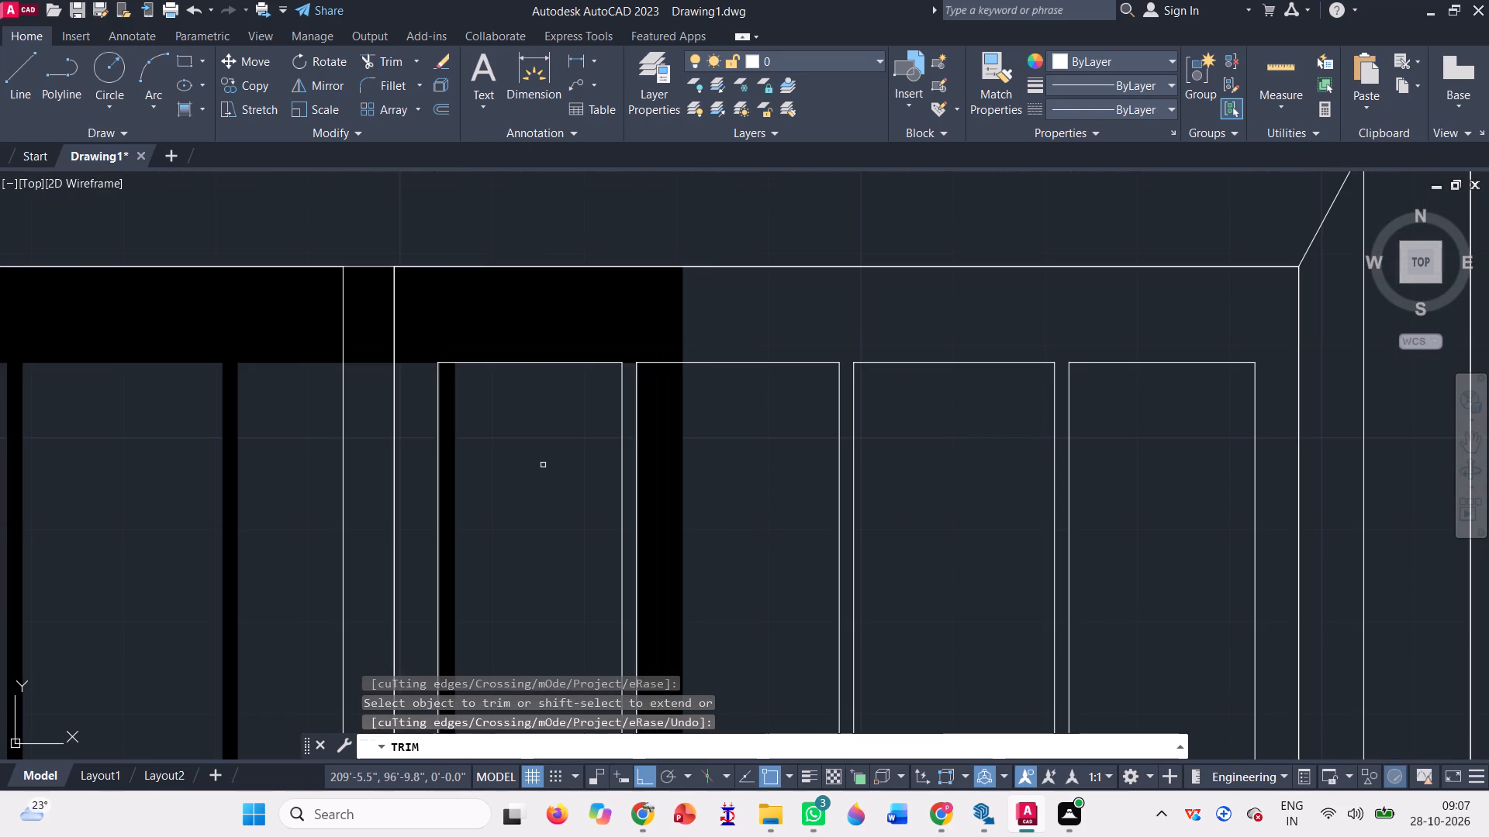
click(551, 292)
scroll(632, 368, down, 3)
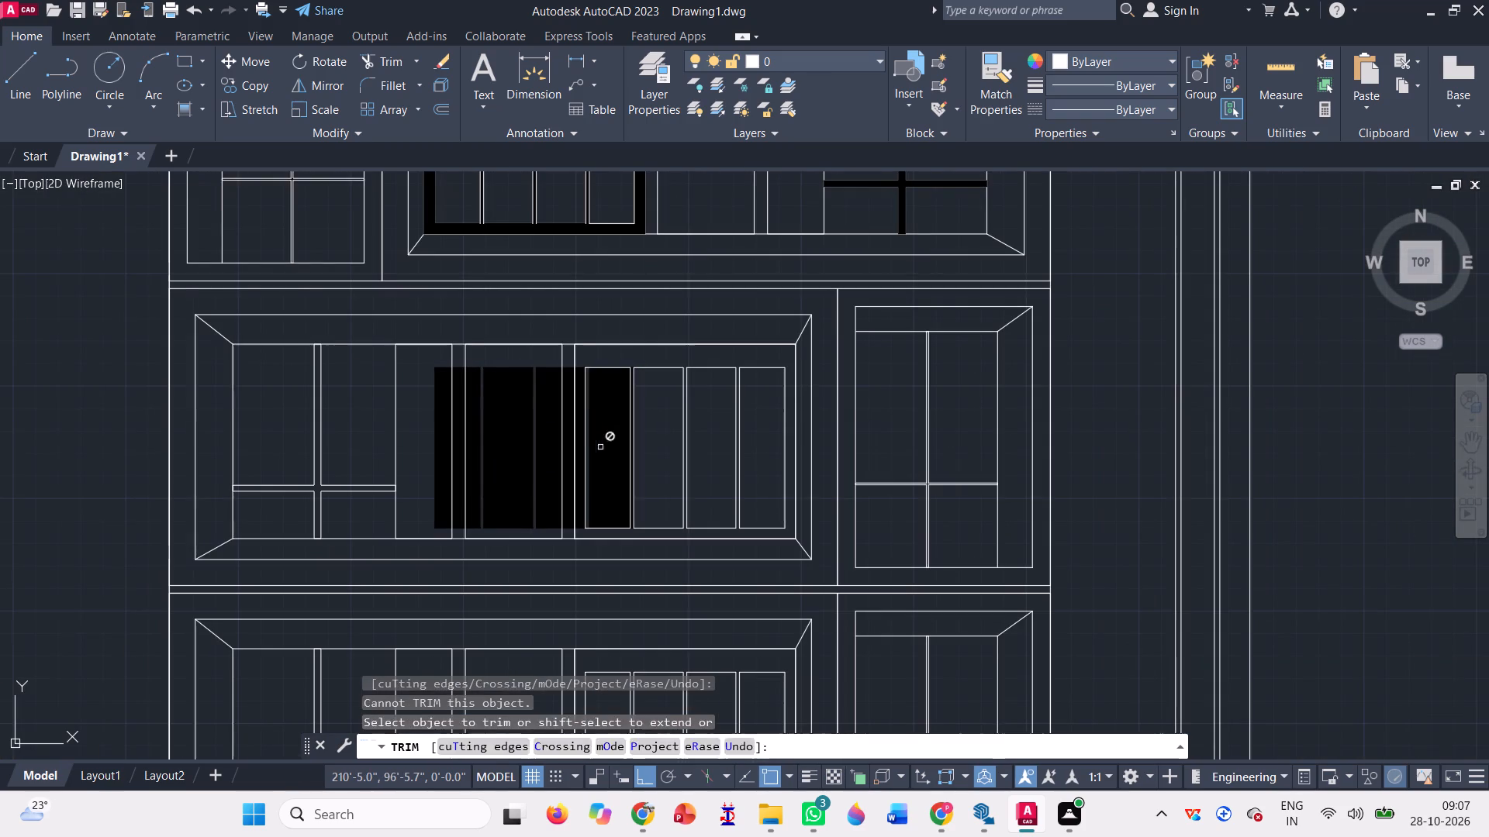
click(603, 449)
click(604, 441)
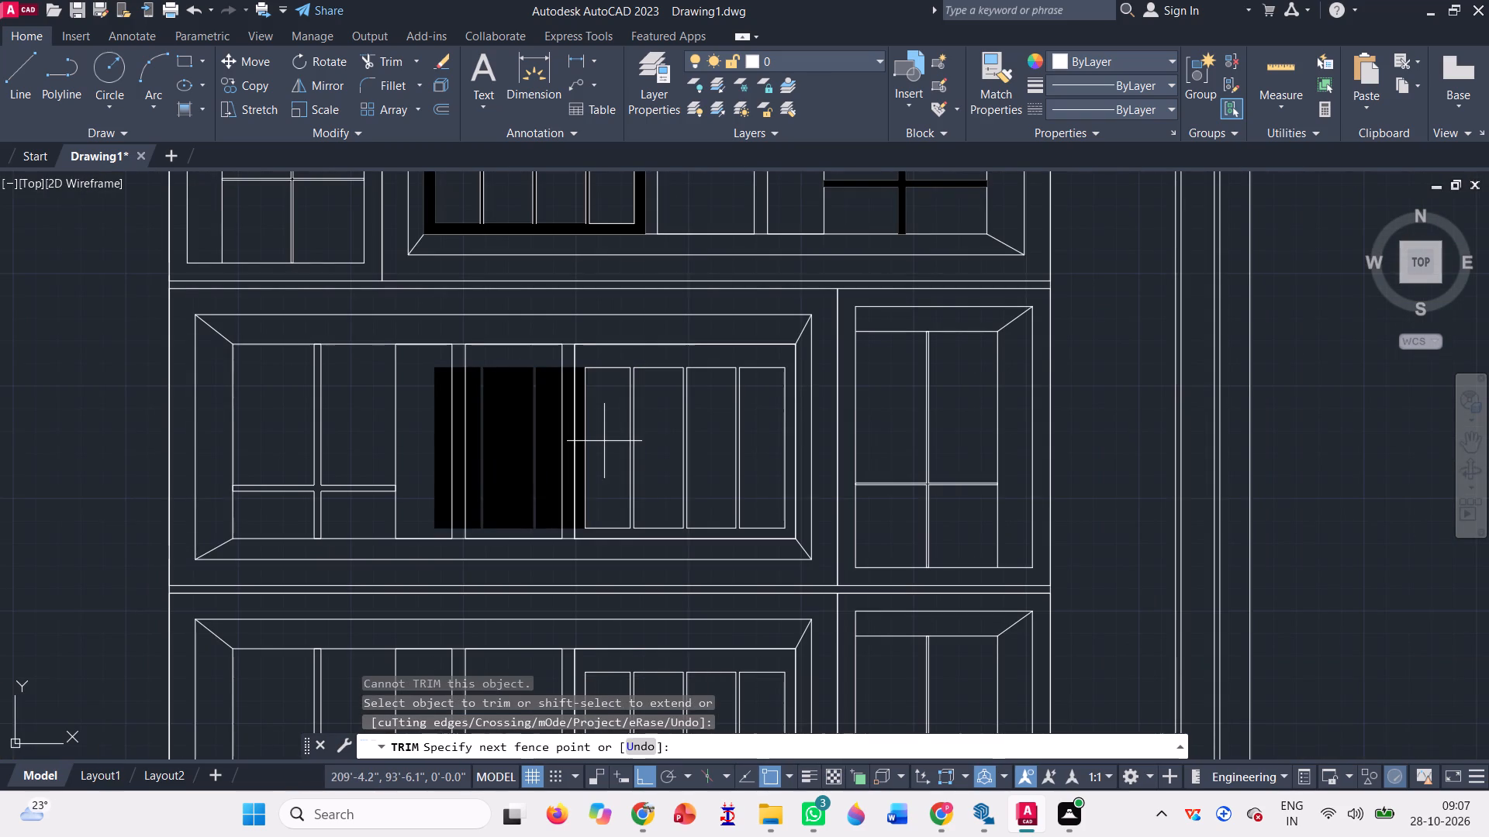
click(620, 446)
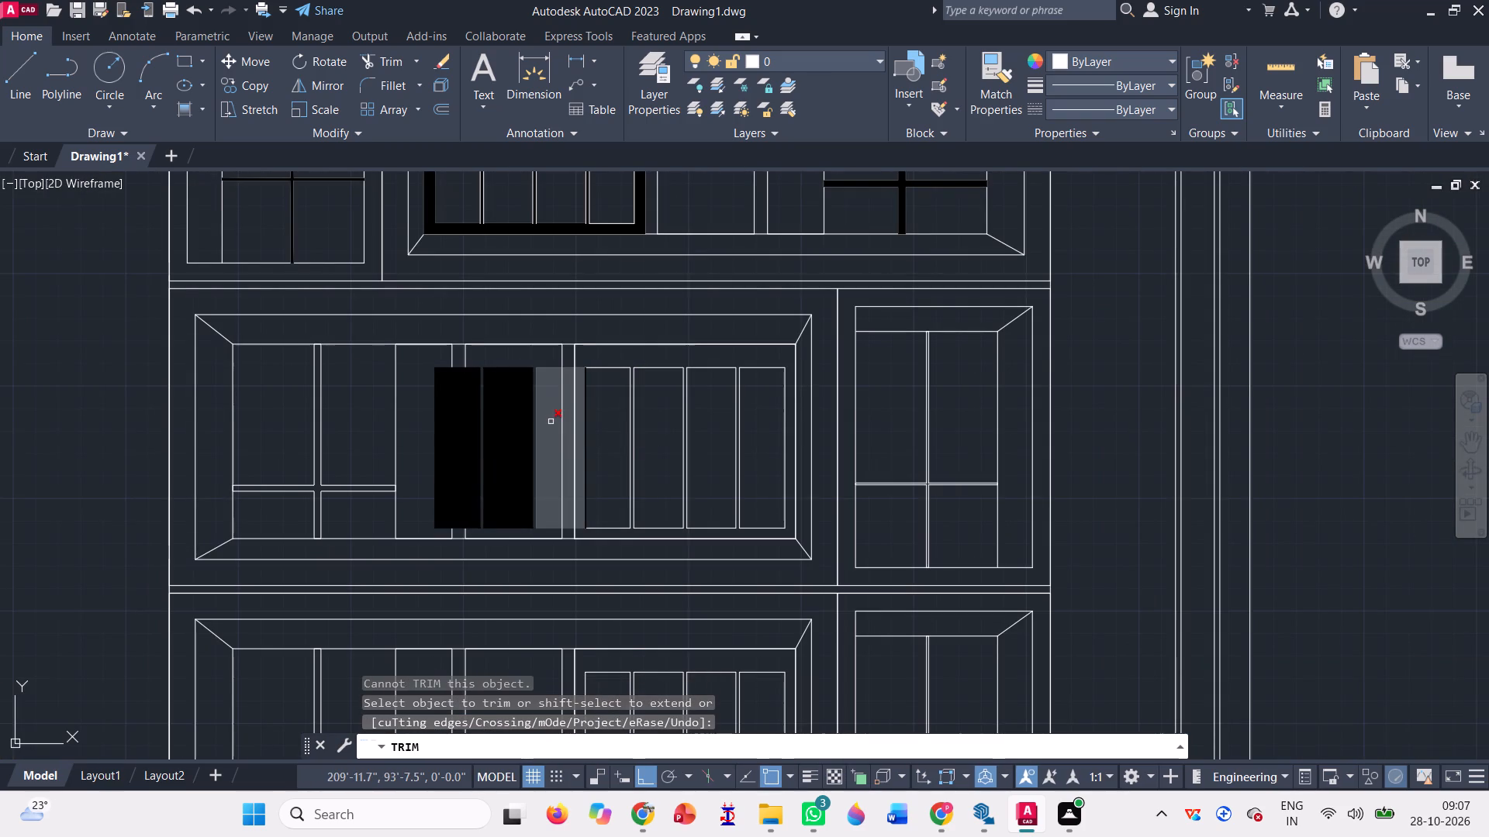
click(551, 420)
click(517, 409)
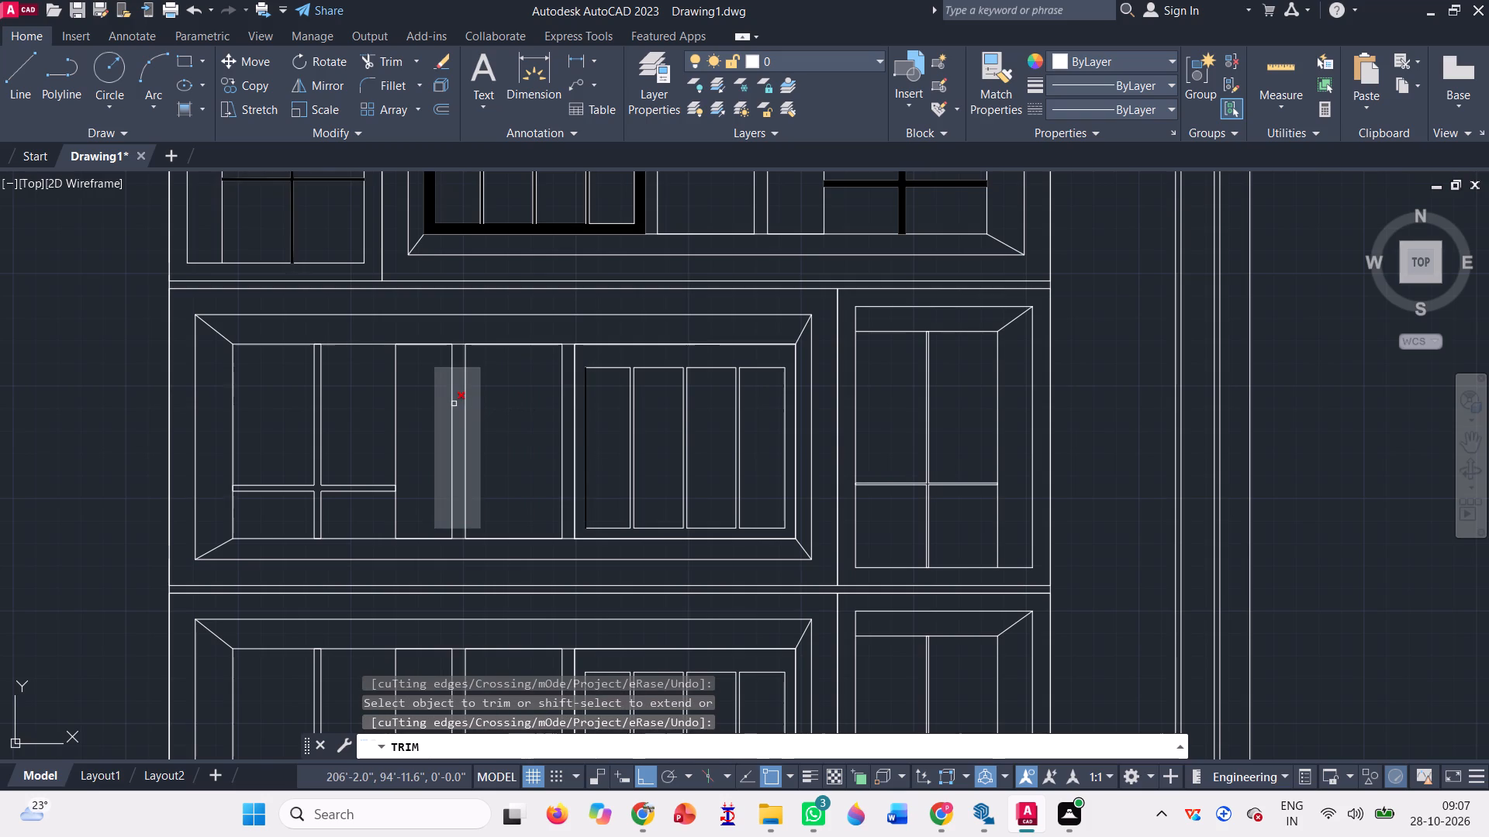
click(440, 398)
Trim the leftover black sliver along the edge of the same floor's first window panel, and finish trimming.
scroll(596, 401, up, 4)
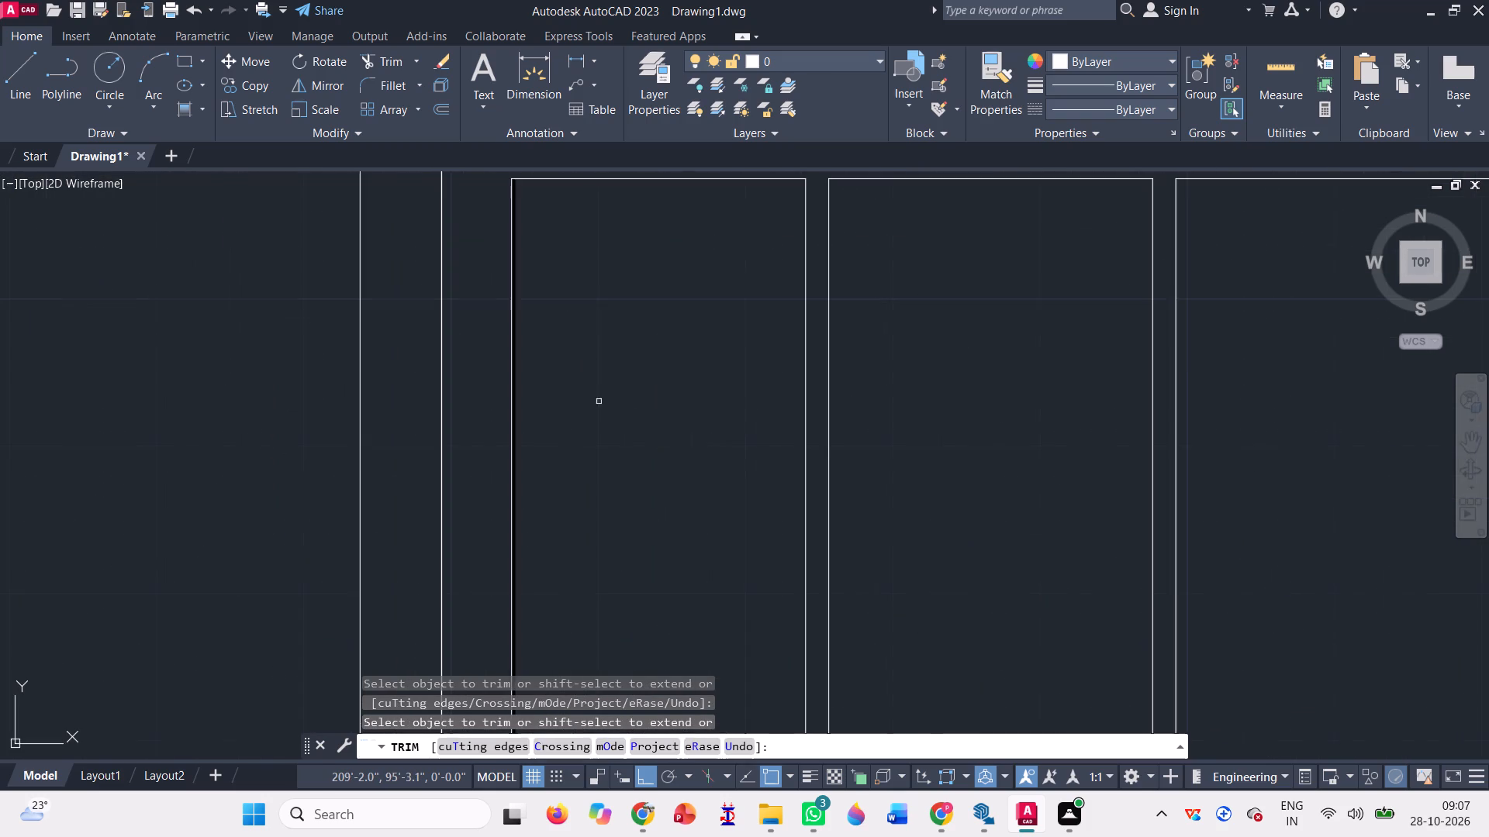
scroll(590, 491, down, 1)
scroll(513, 453, up, 4)
scroll(704, 452, up, 3)
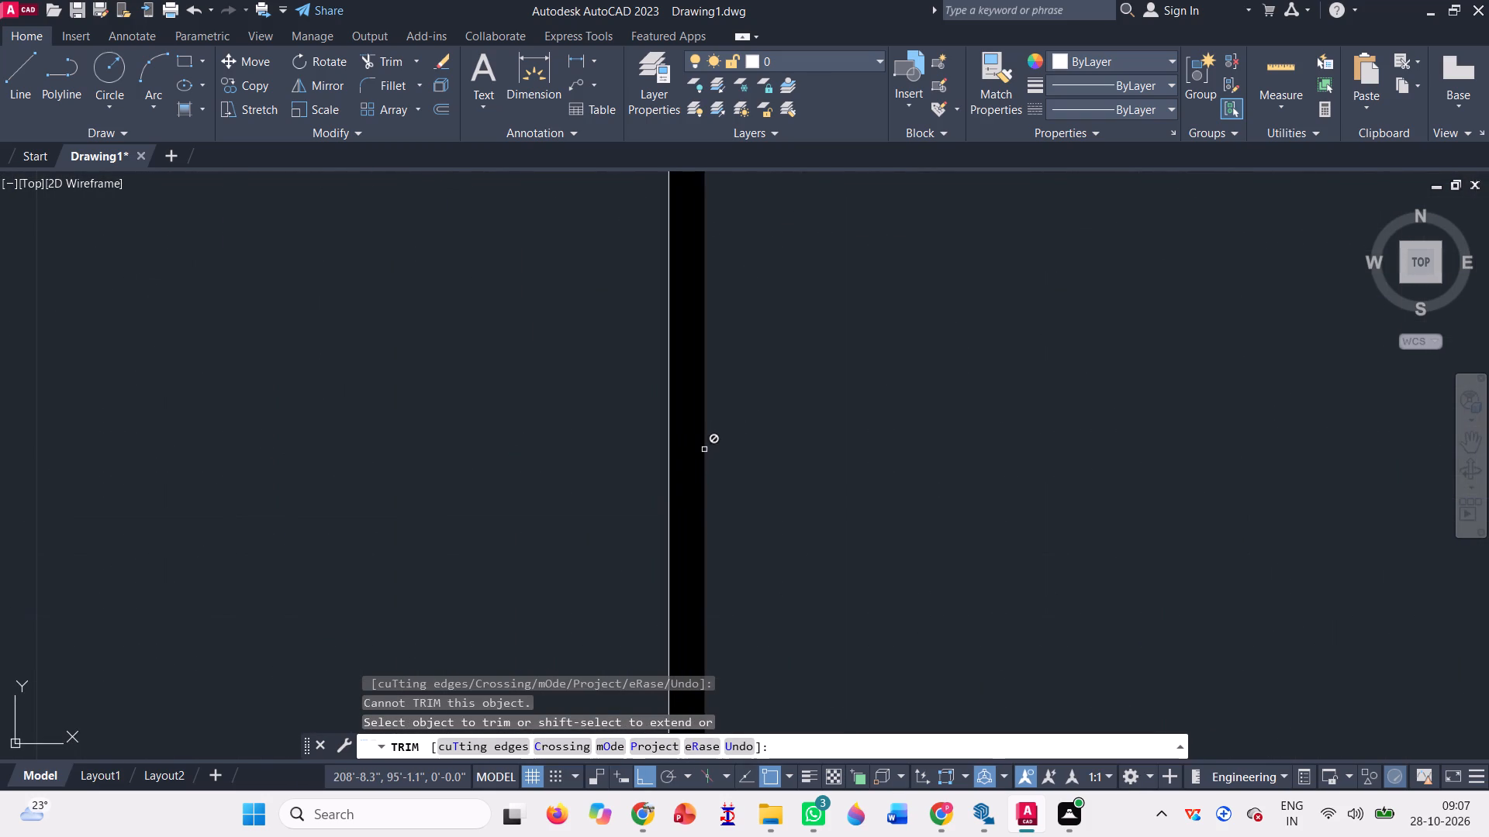
click(704, 449)
click(693, 452)
scroll(693, 452, down, 4)
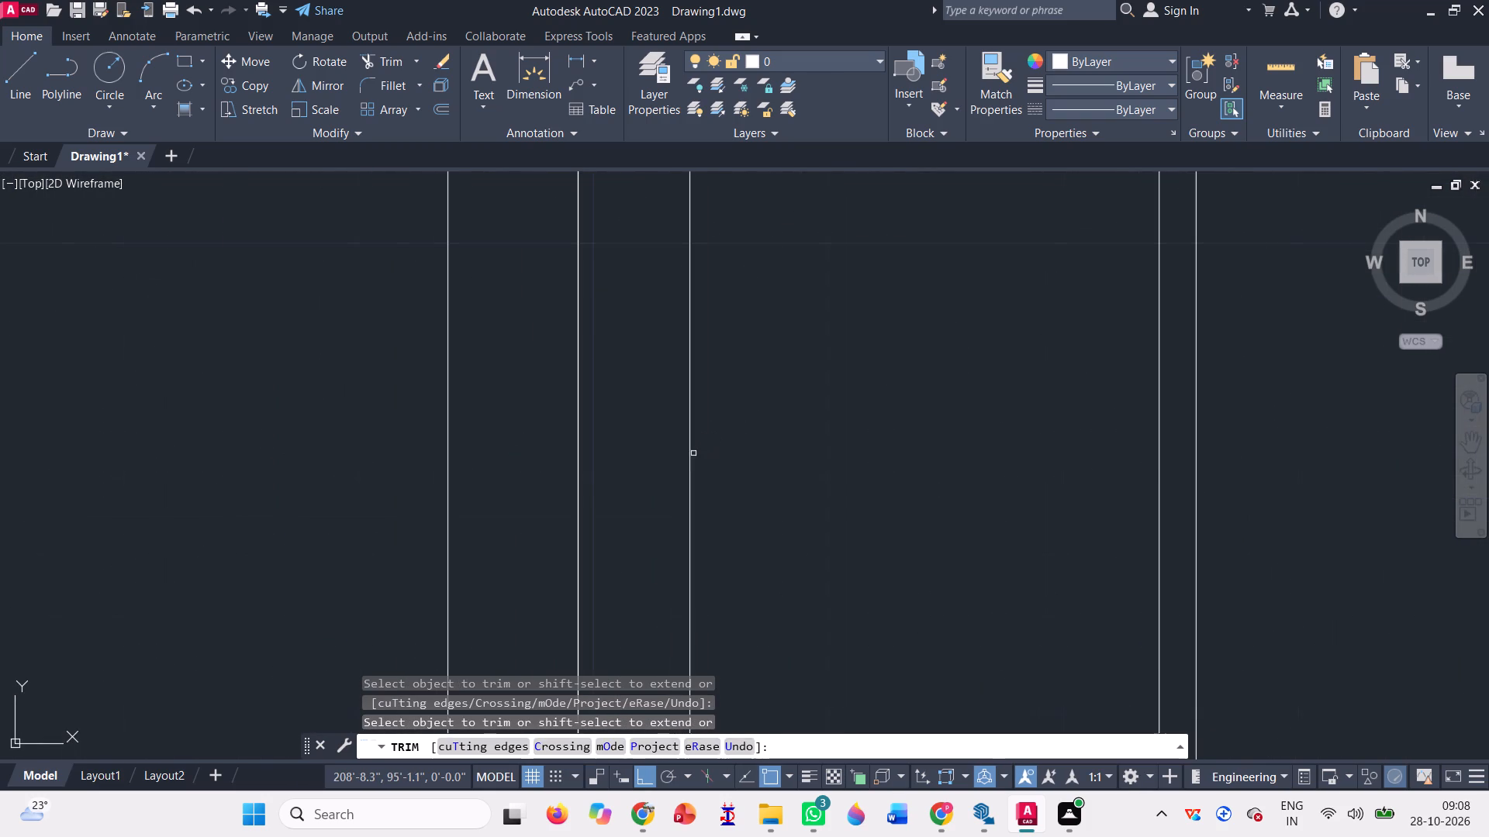
scroll(675, 463, down, 7)
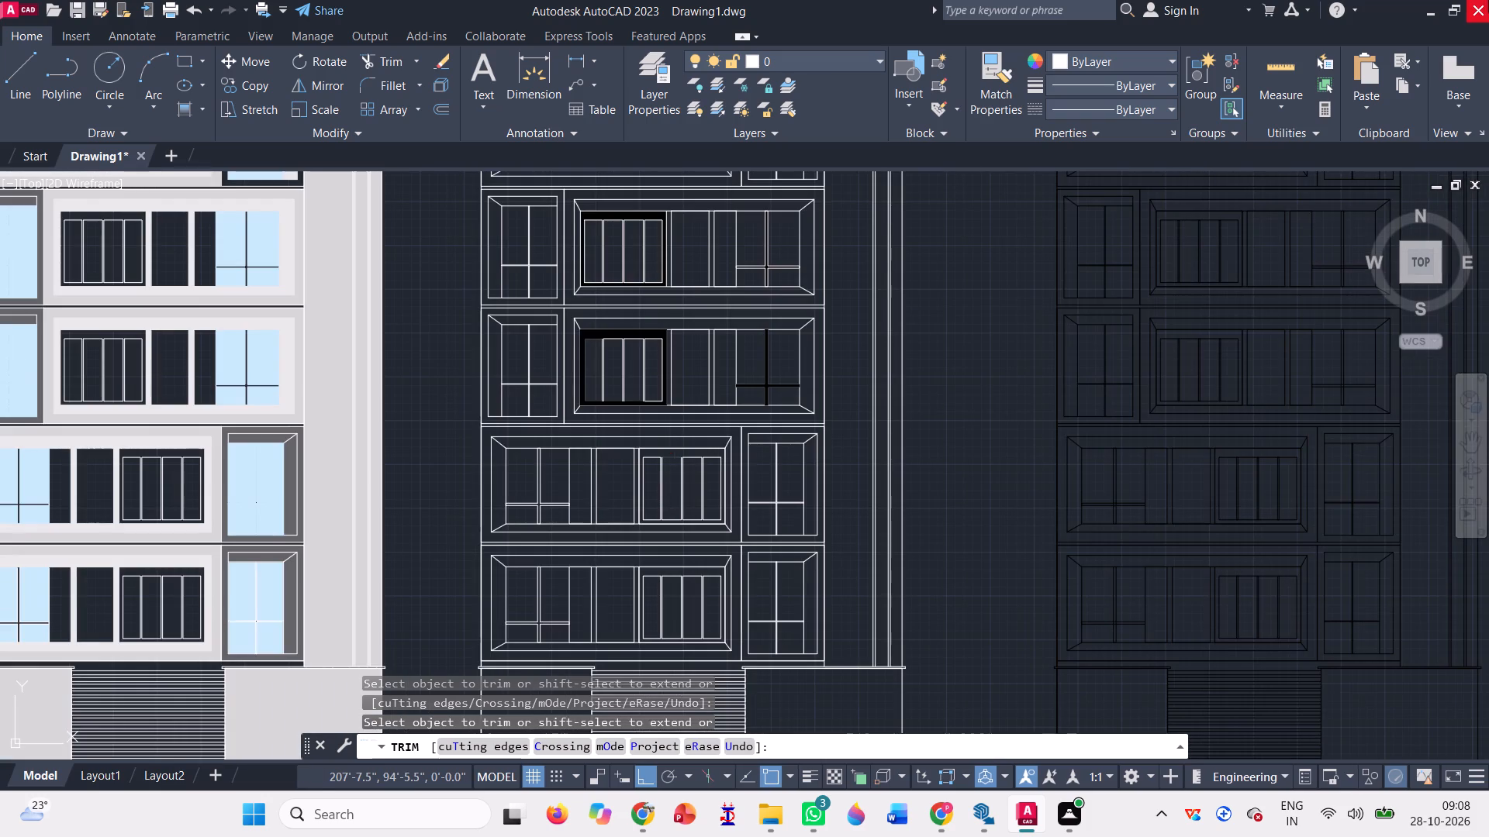
key(Escape)
Inspect the black-filled window frames and glazing bars on the middle elevation's floors.
scroll(1369, 0, up, 4)
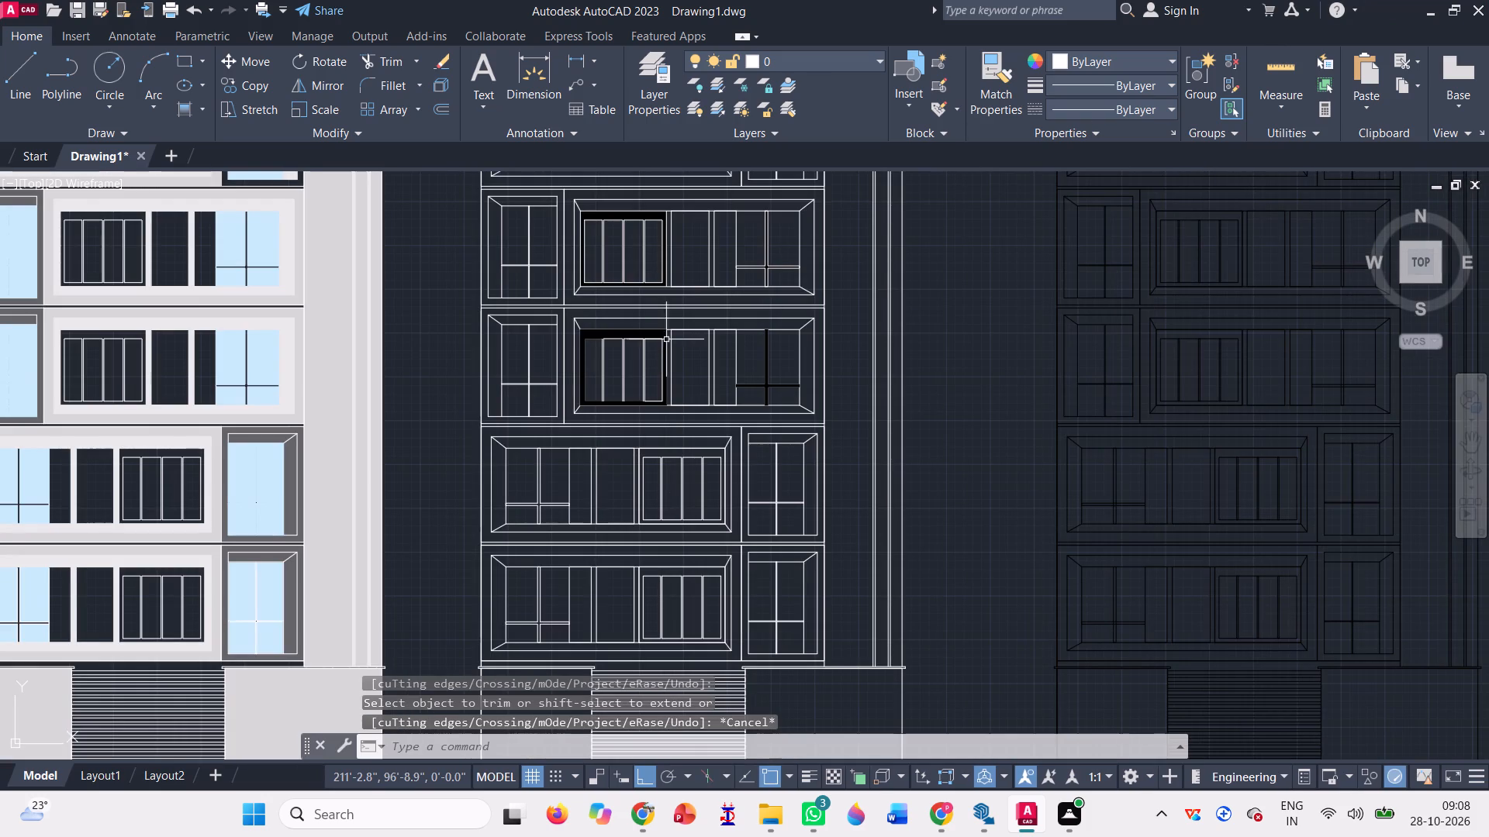
scroll(528, 394, up, 3)
scroll(536, 313, up, 4)
scroll(537, 418, down, 4)
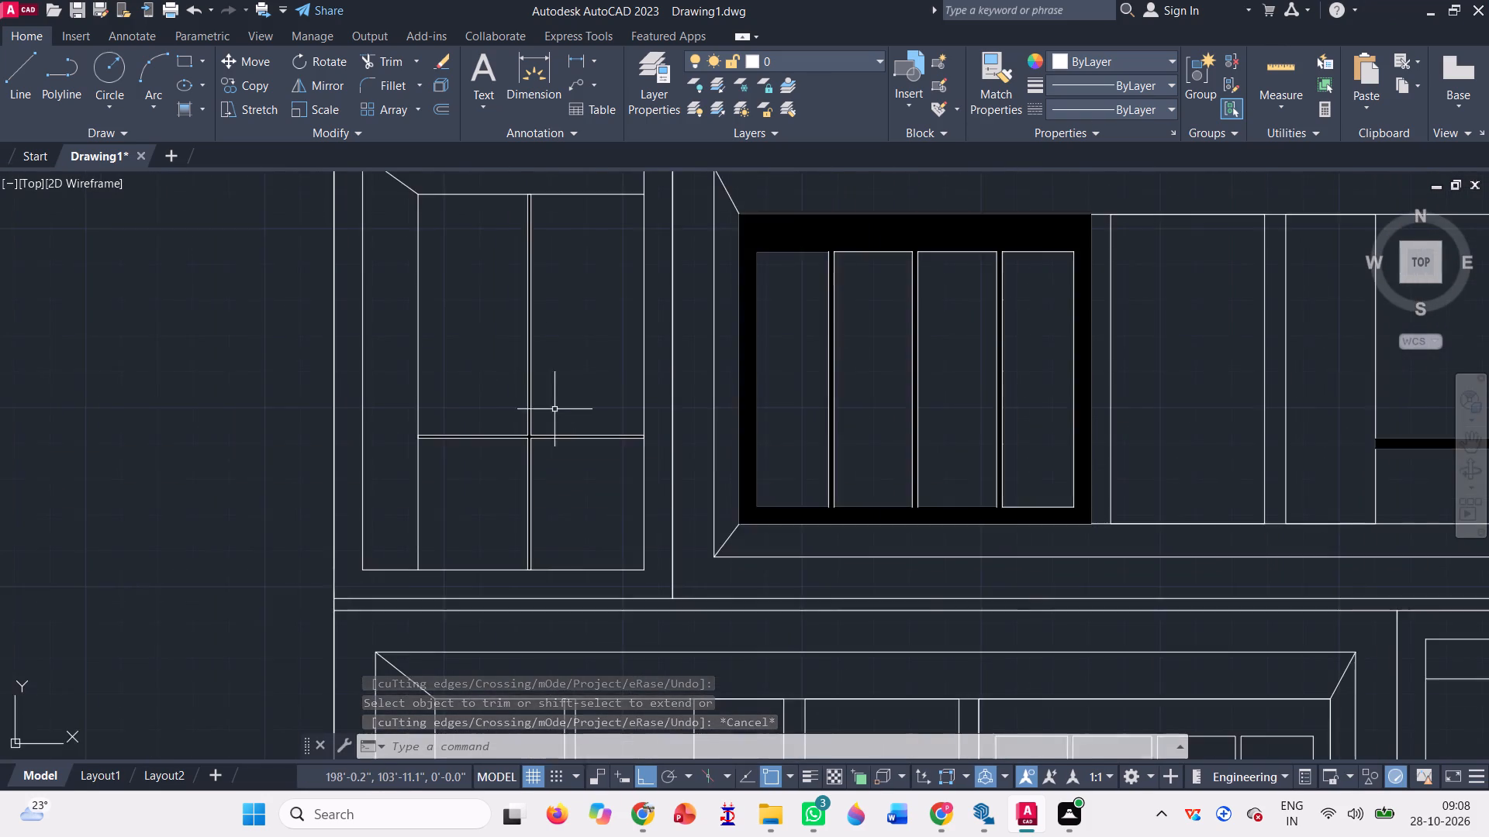
scroll(554, 409, down, 3)
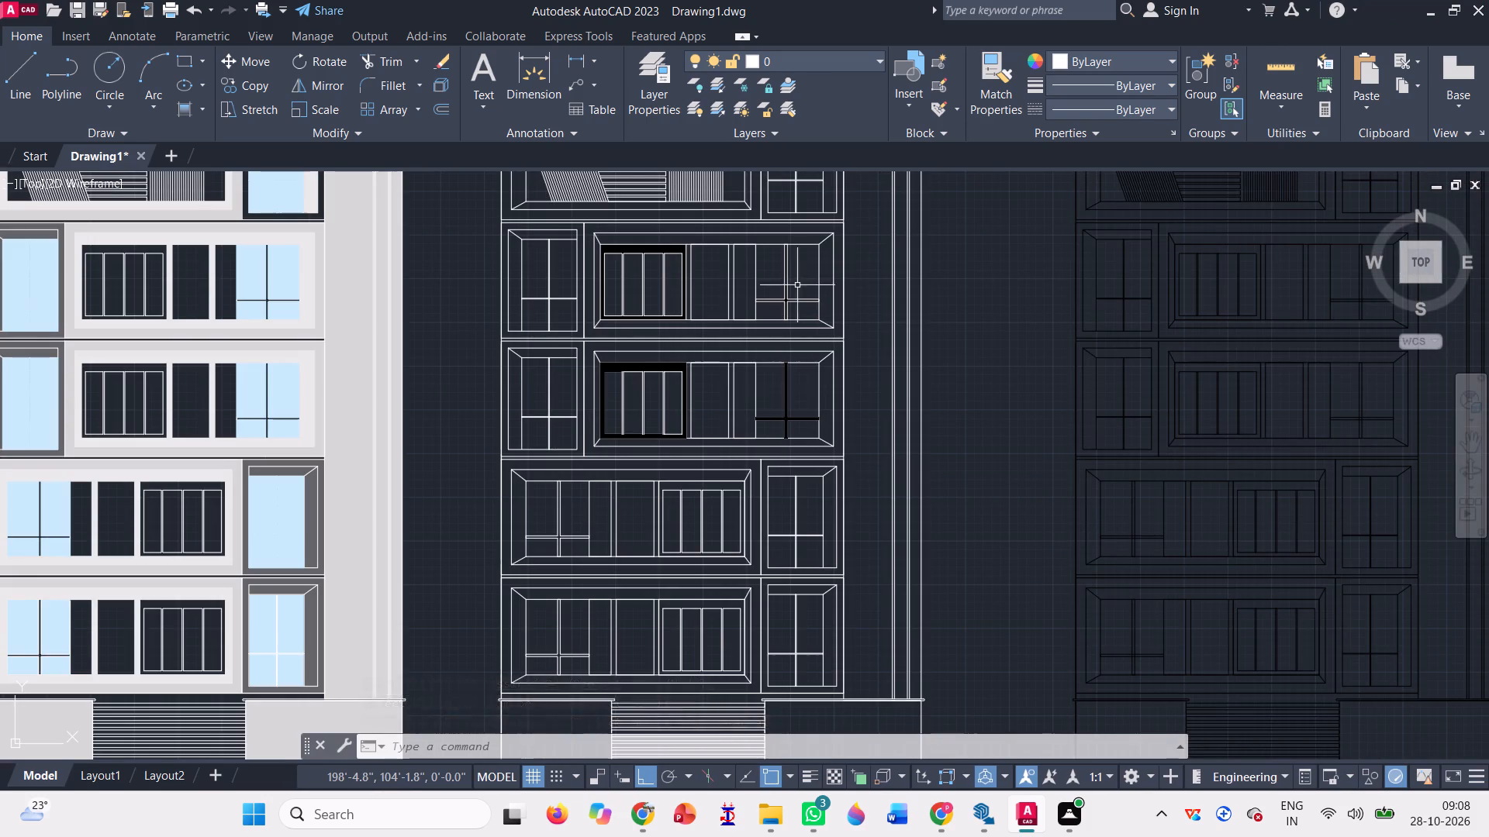
scroll(797, 283, up, 3)
scroll(769, 367, down, 5)
scroll(782, 426, up, 2)
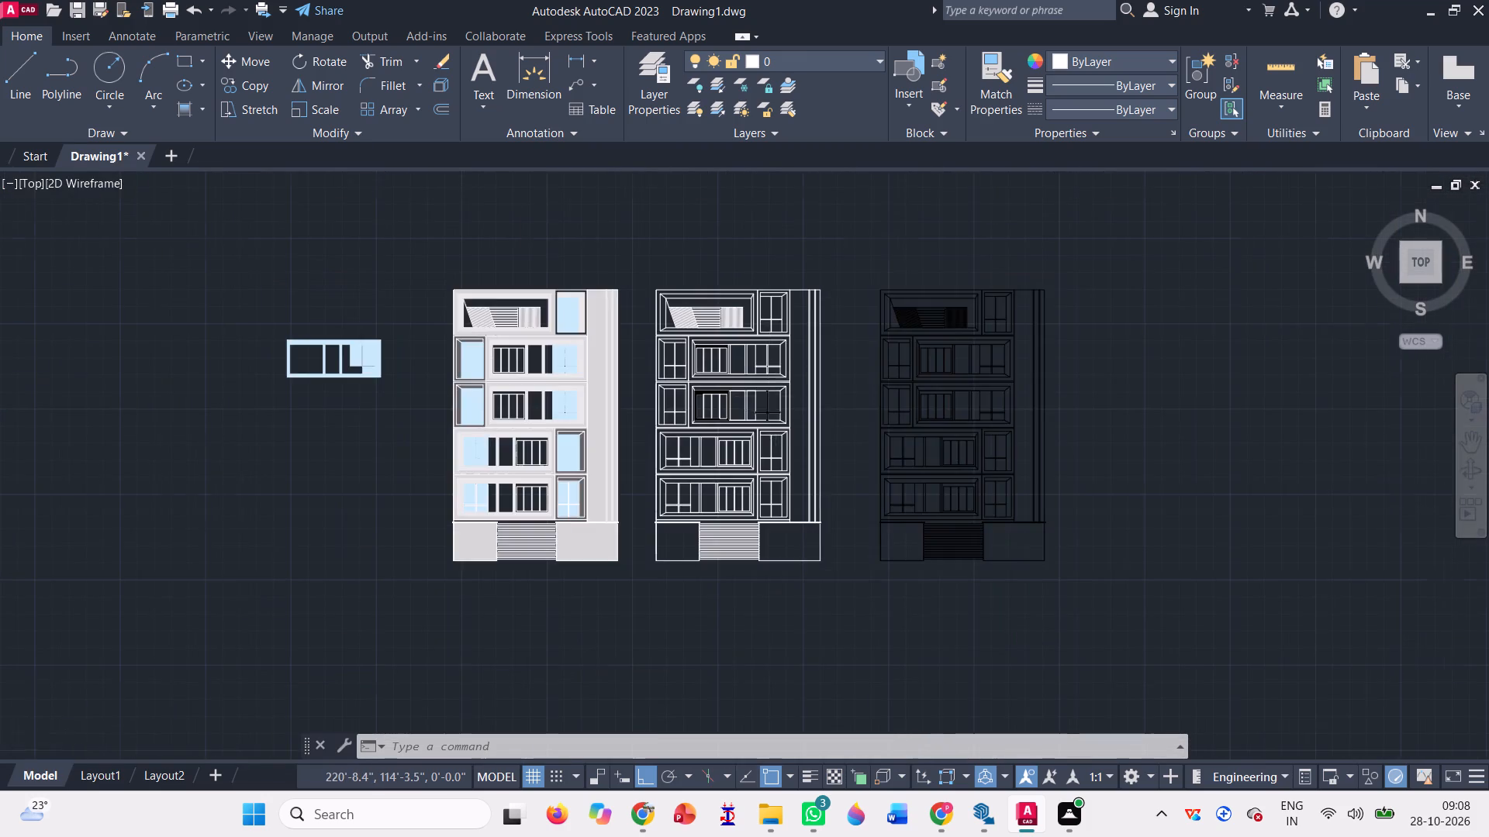
Copy the three black window-frame and glazing-bar hatches of the middle elevation's two upper window floors into the empty space below the elevations.
scroll(784, 426, up, 1)
scroll(710, 458, down, 2)
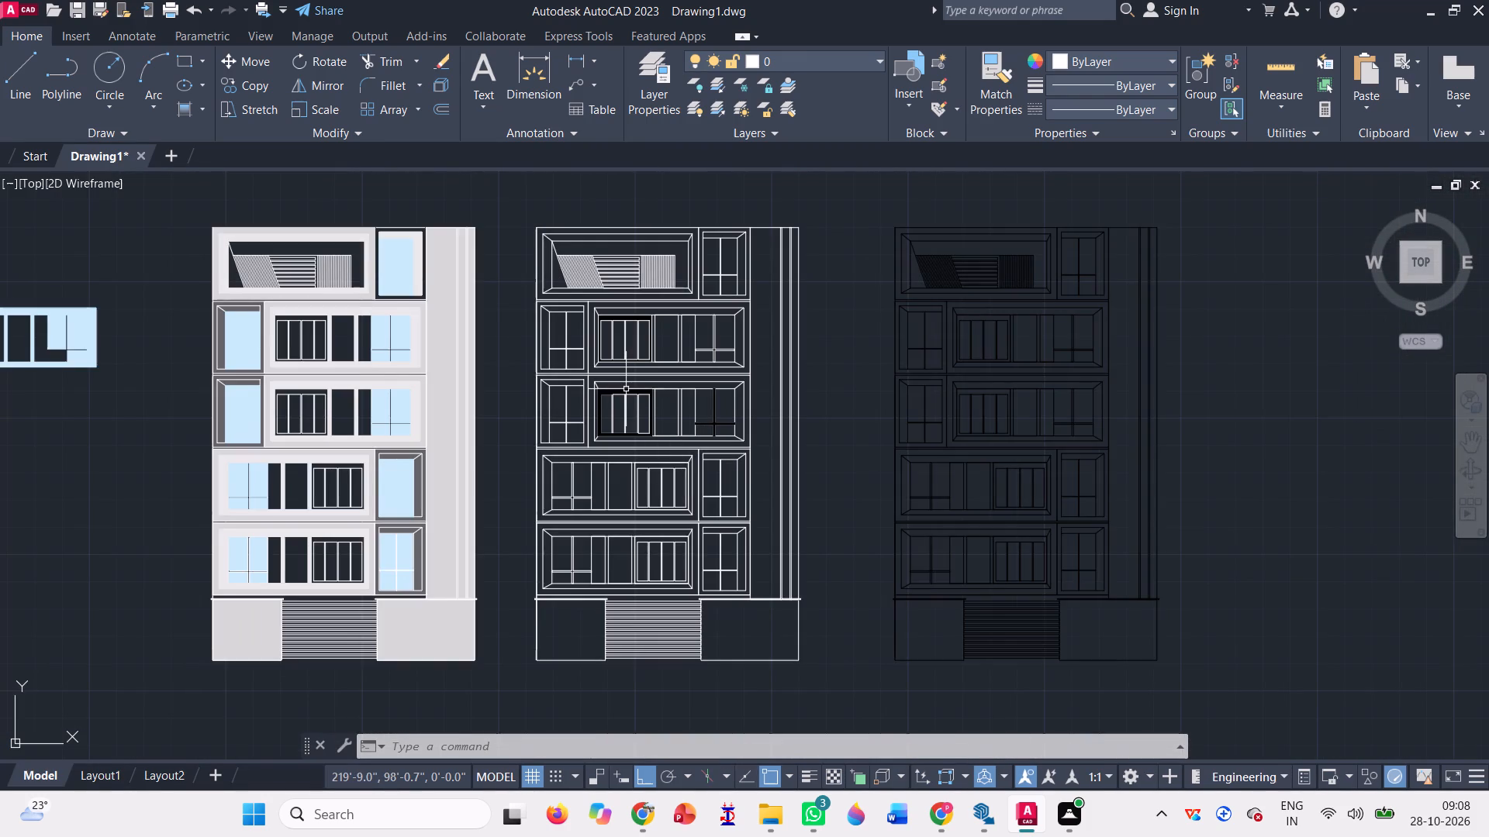
scroll(621, 387, up, 4)
click(615, 399)
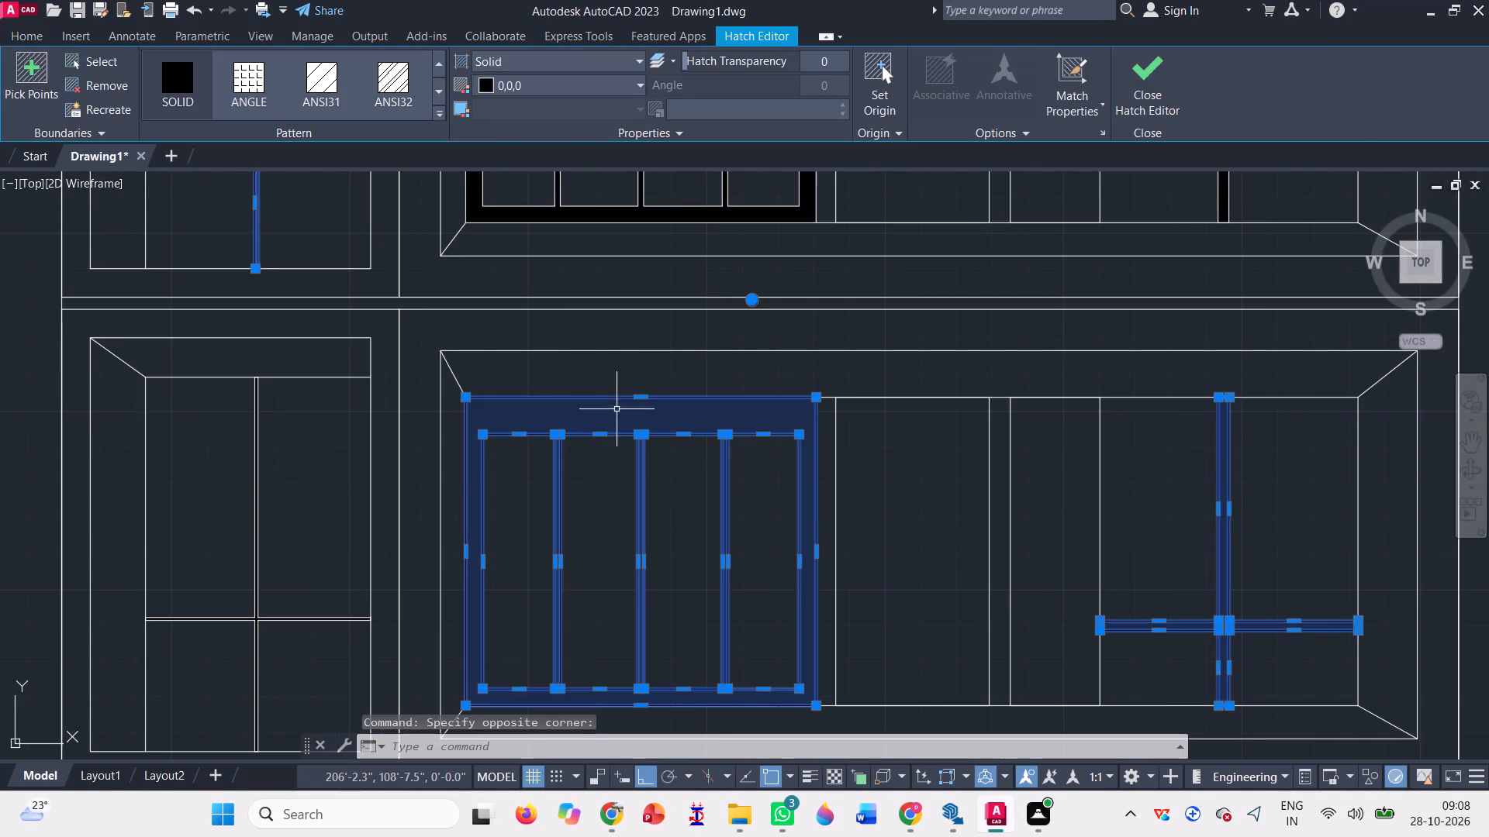
scroll(617, 410, down, 4)
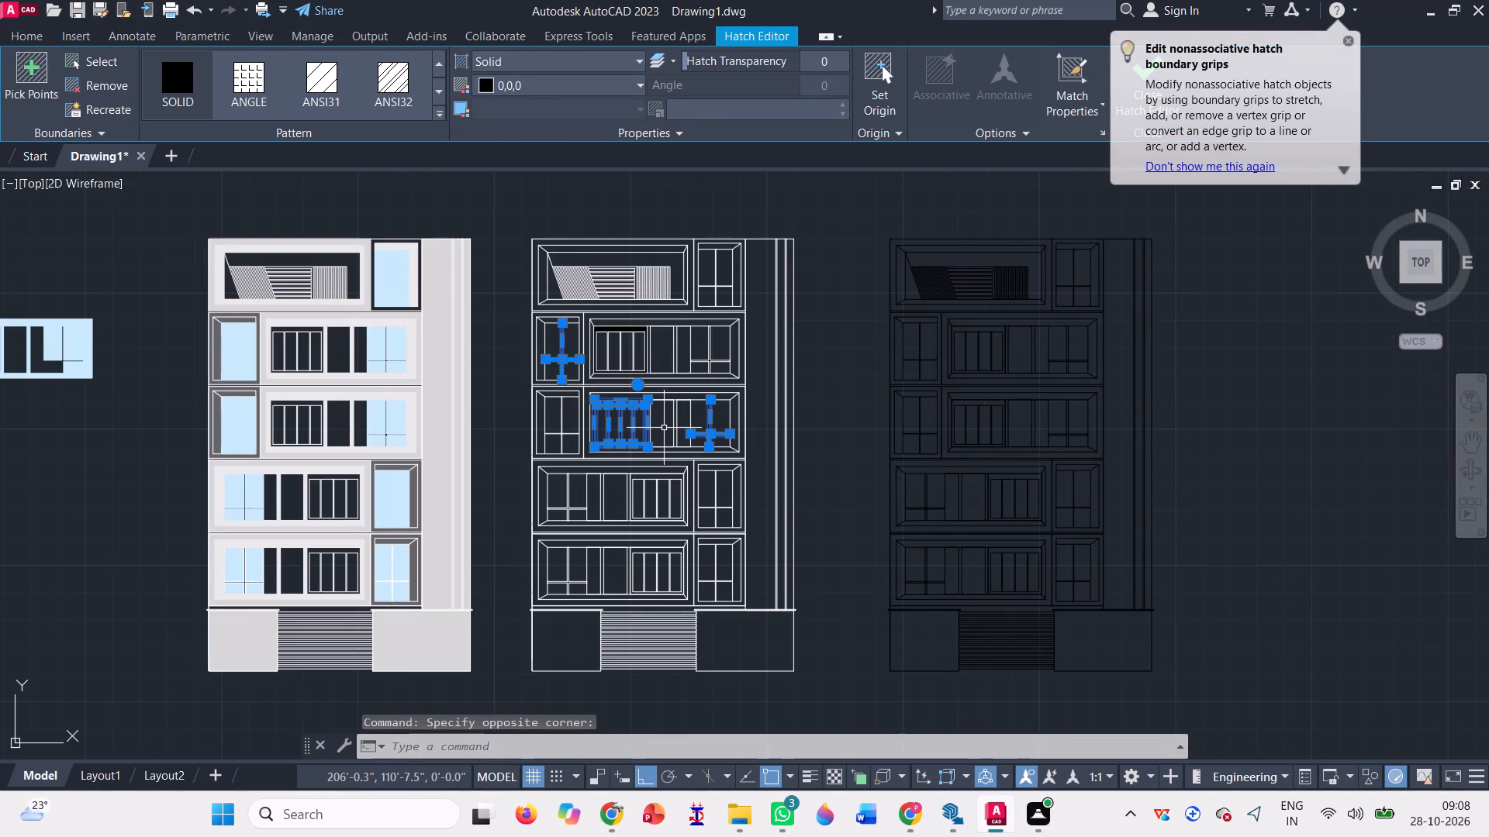
scroll(583, 301, up, 4)
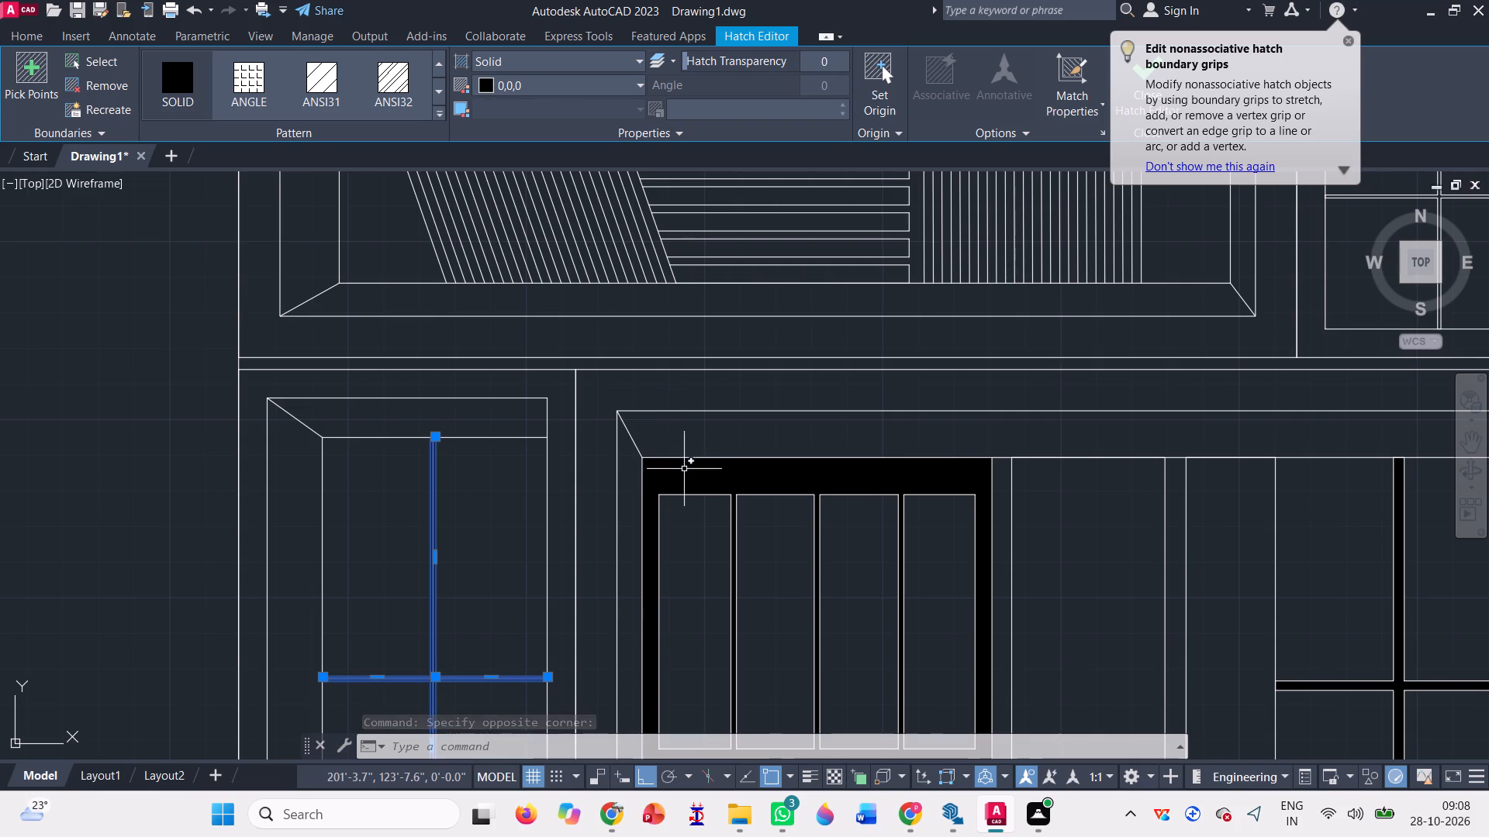
click(684, 469)
scroll(581, 443, down, 4)
scroll(578, 508, up, 3)
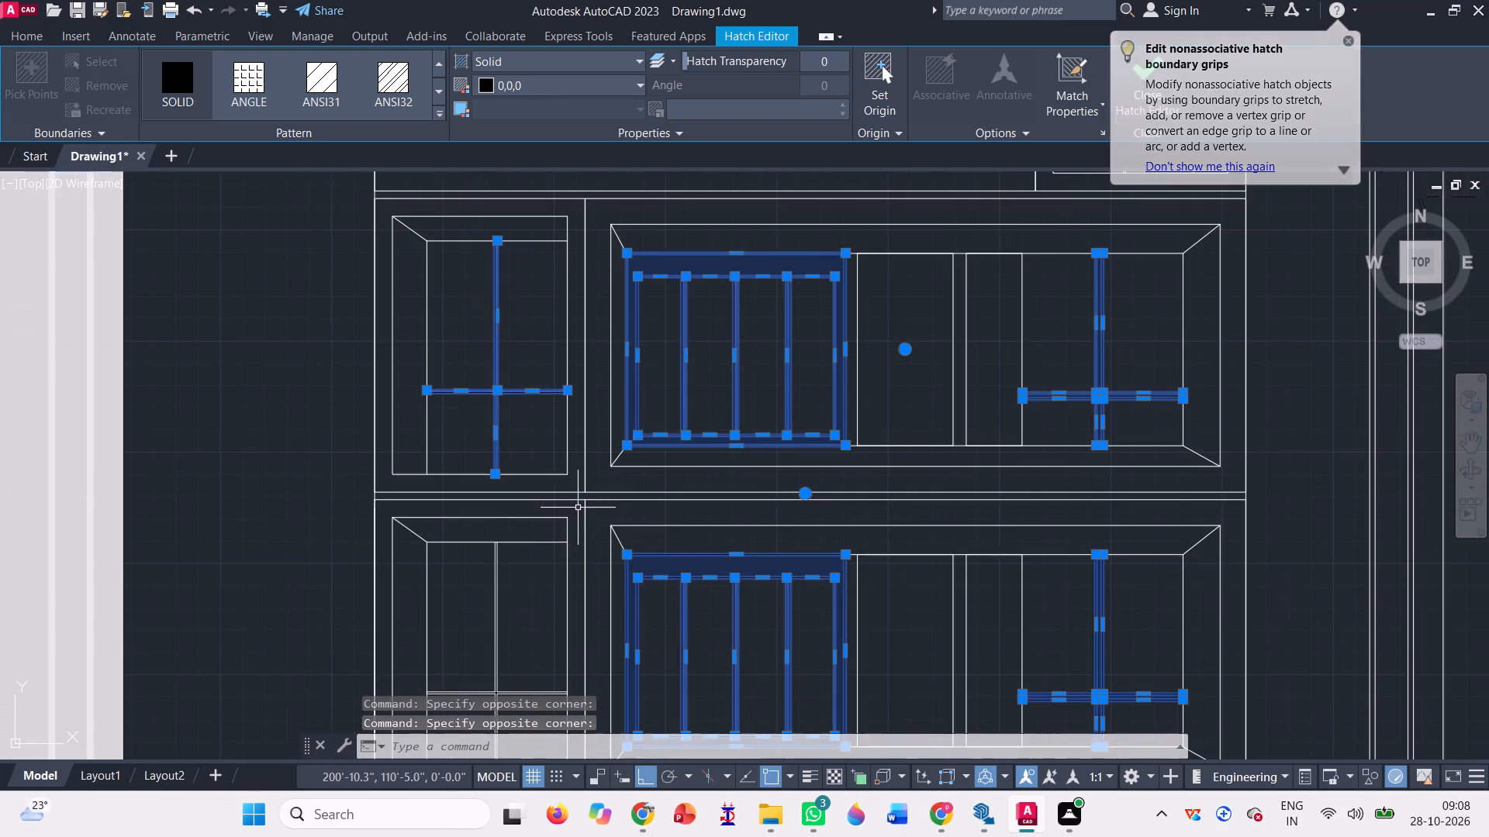
scroll(515, 568, up, 4)
scroll(382, 448, up, 4)
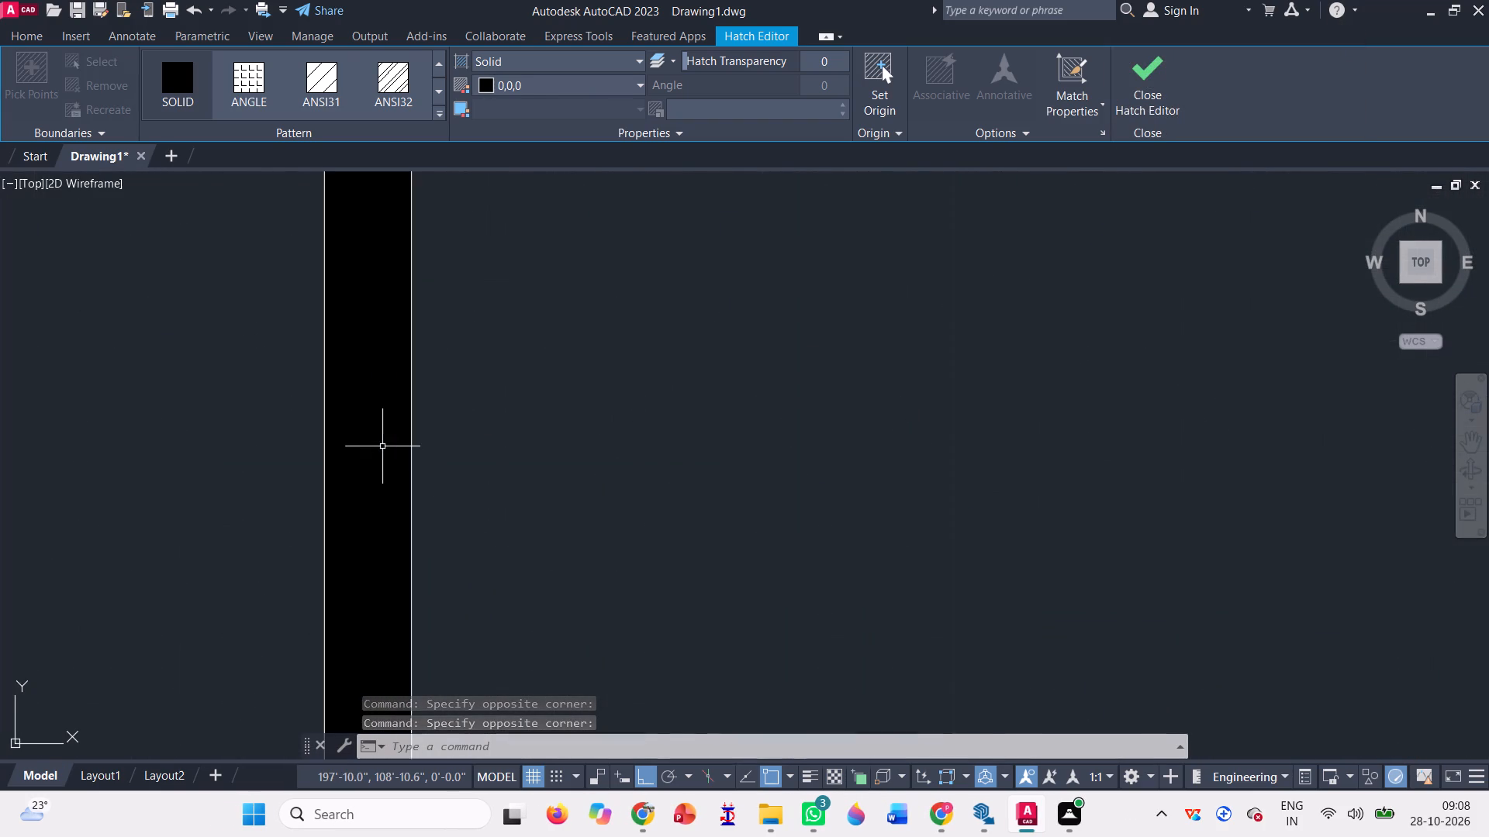
click(382, 446)
scroll(422, 440, down, 10)
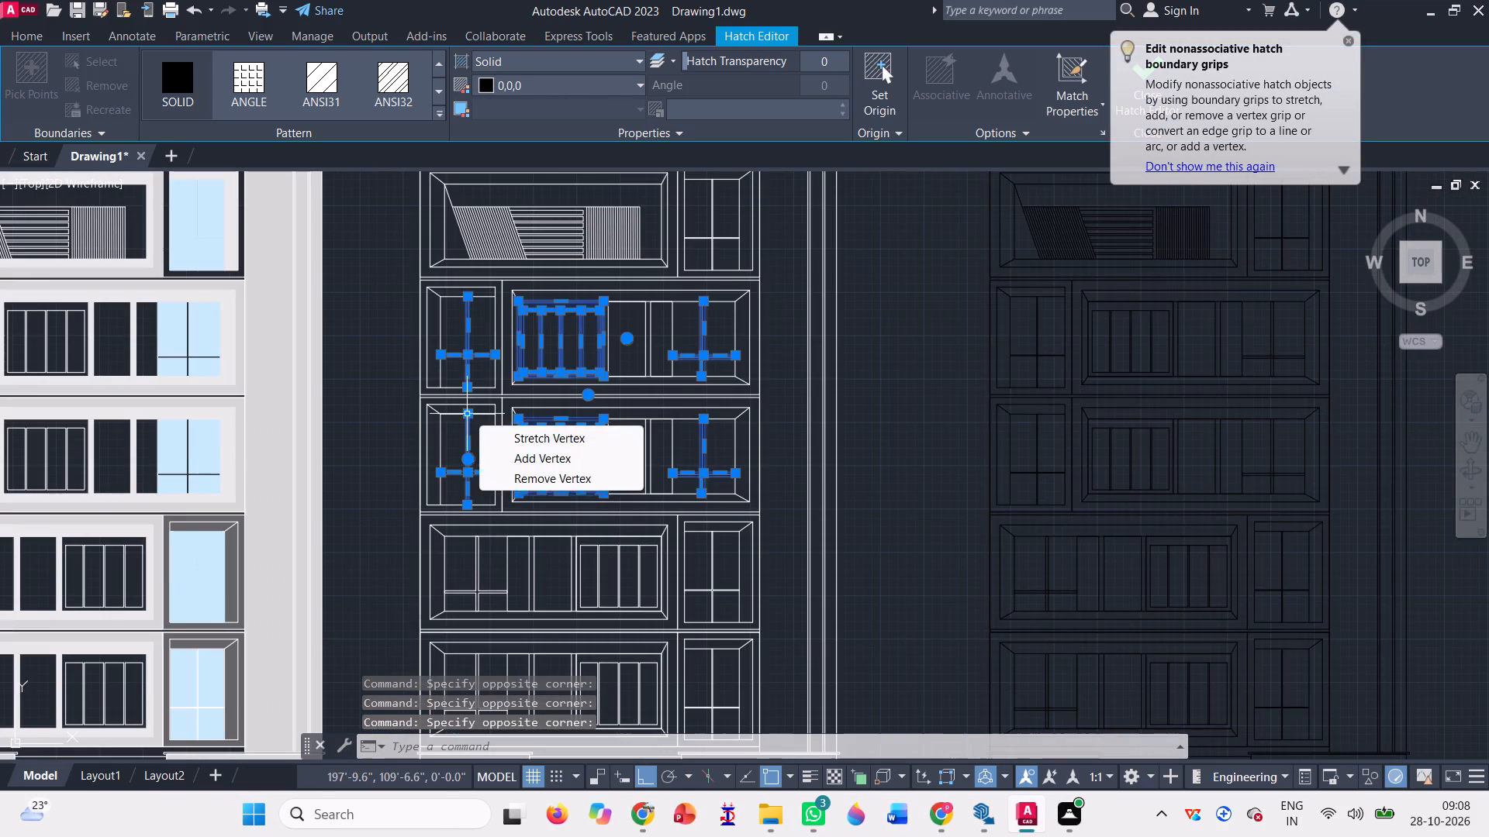
text(co)
key(space)
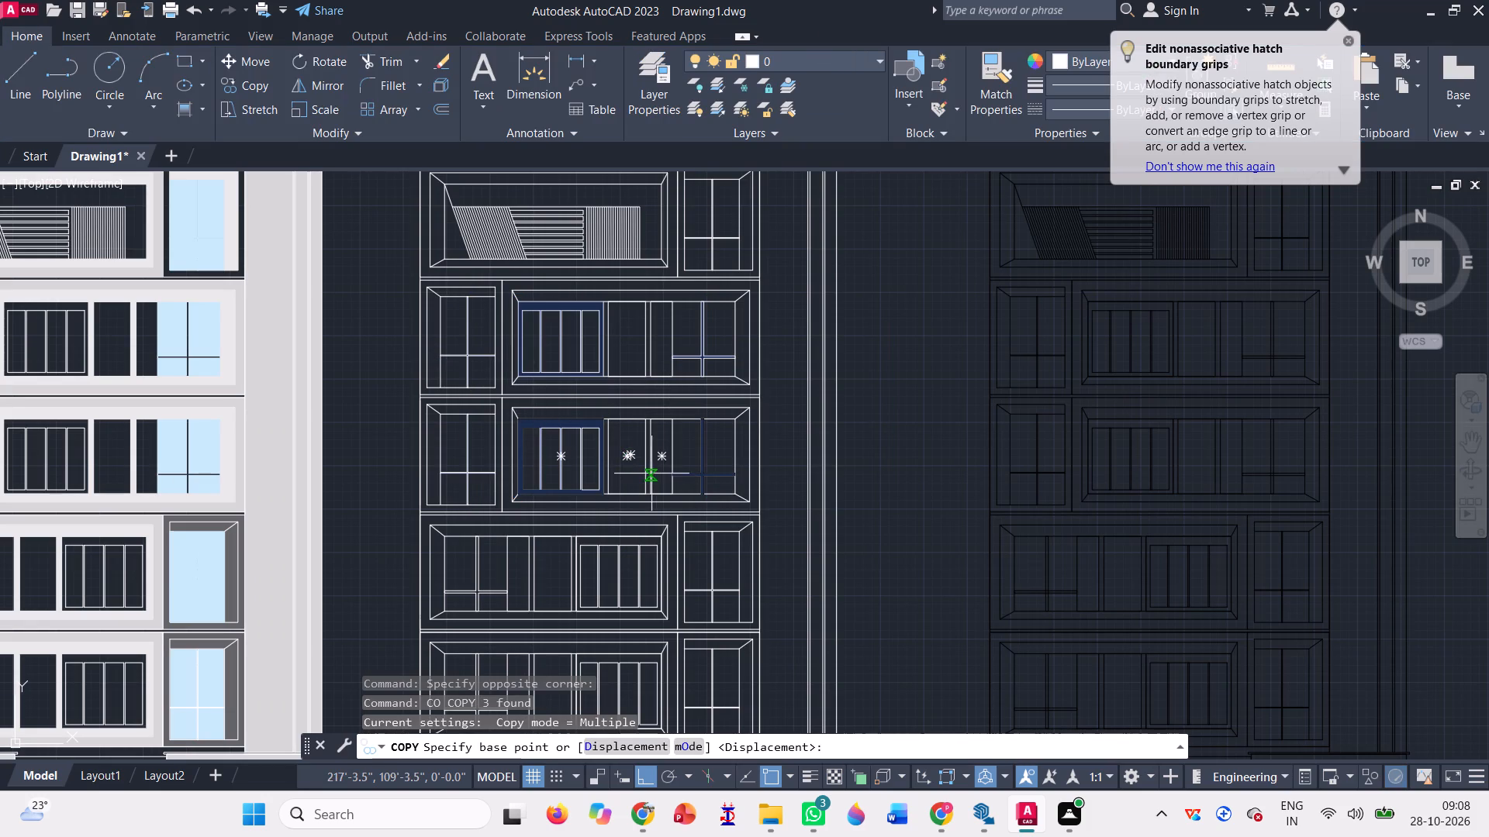
click(633, 455)
scroll(669, 381, down, 5)
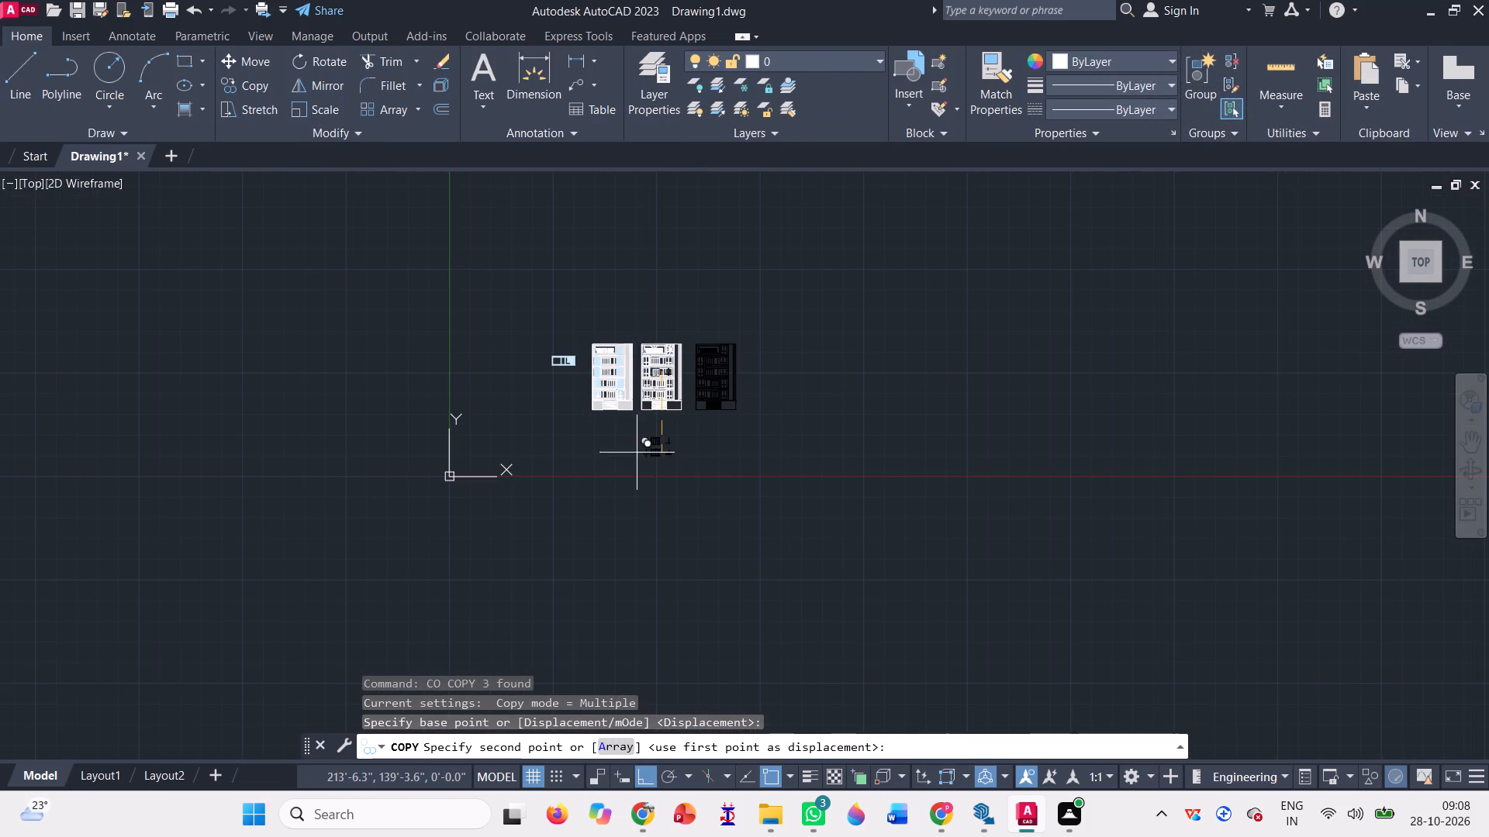
scroll(648, 435, up, 4)
click(648, 435)
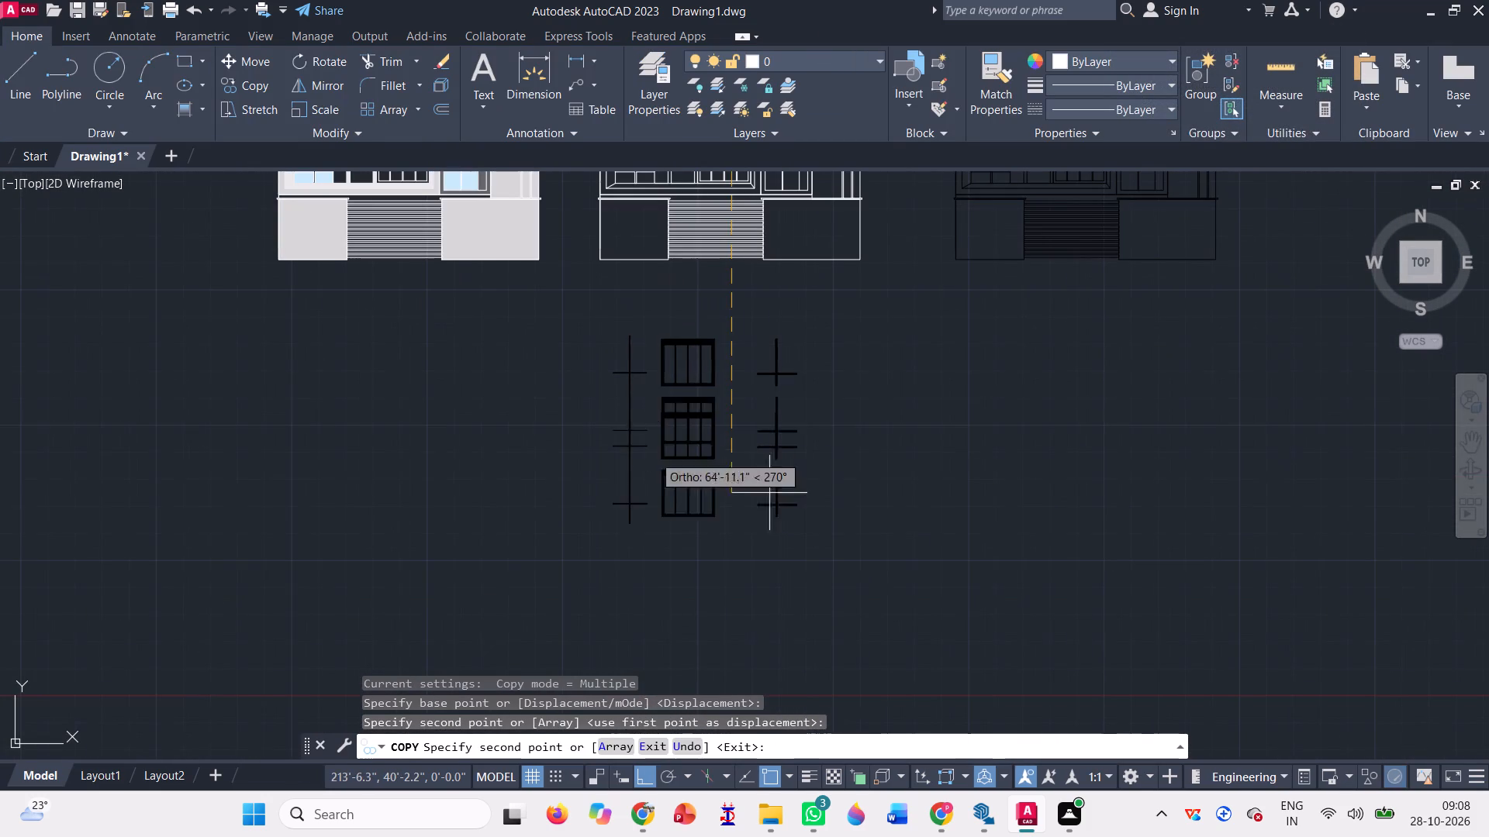
key(Escape)
Mirror the copied black hatches about a vertical line beside them, keeping the source hatches.
scroll(872, 312, up, 1)
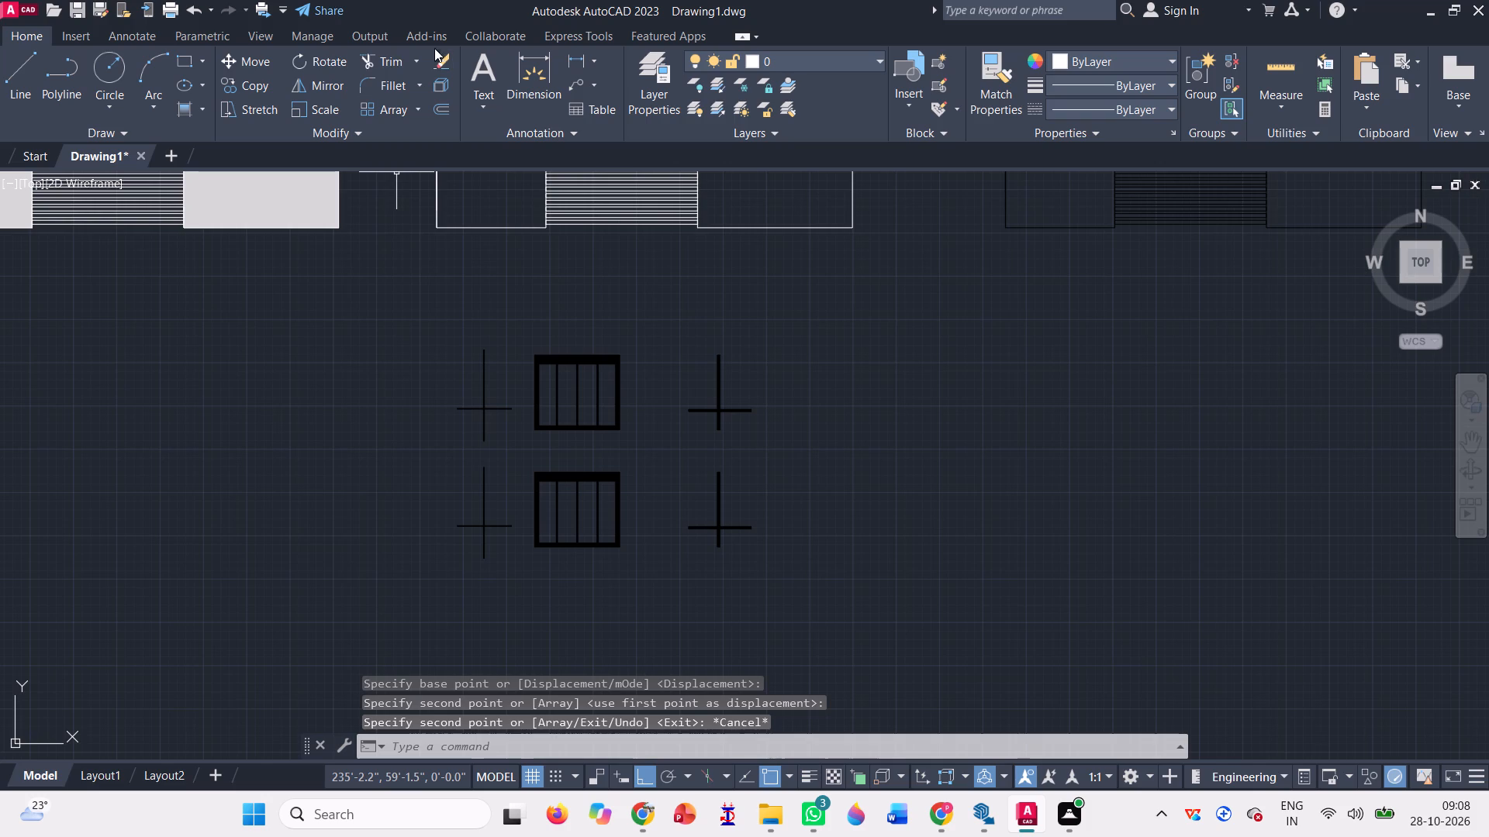
click(323, 90)
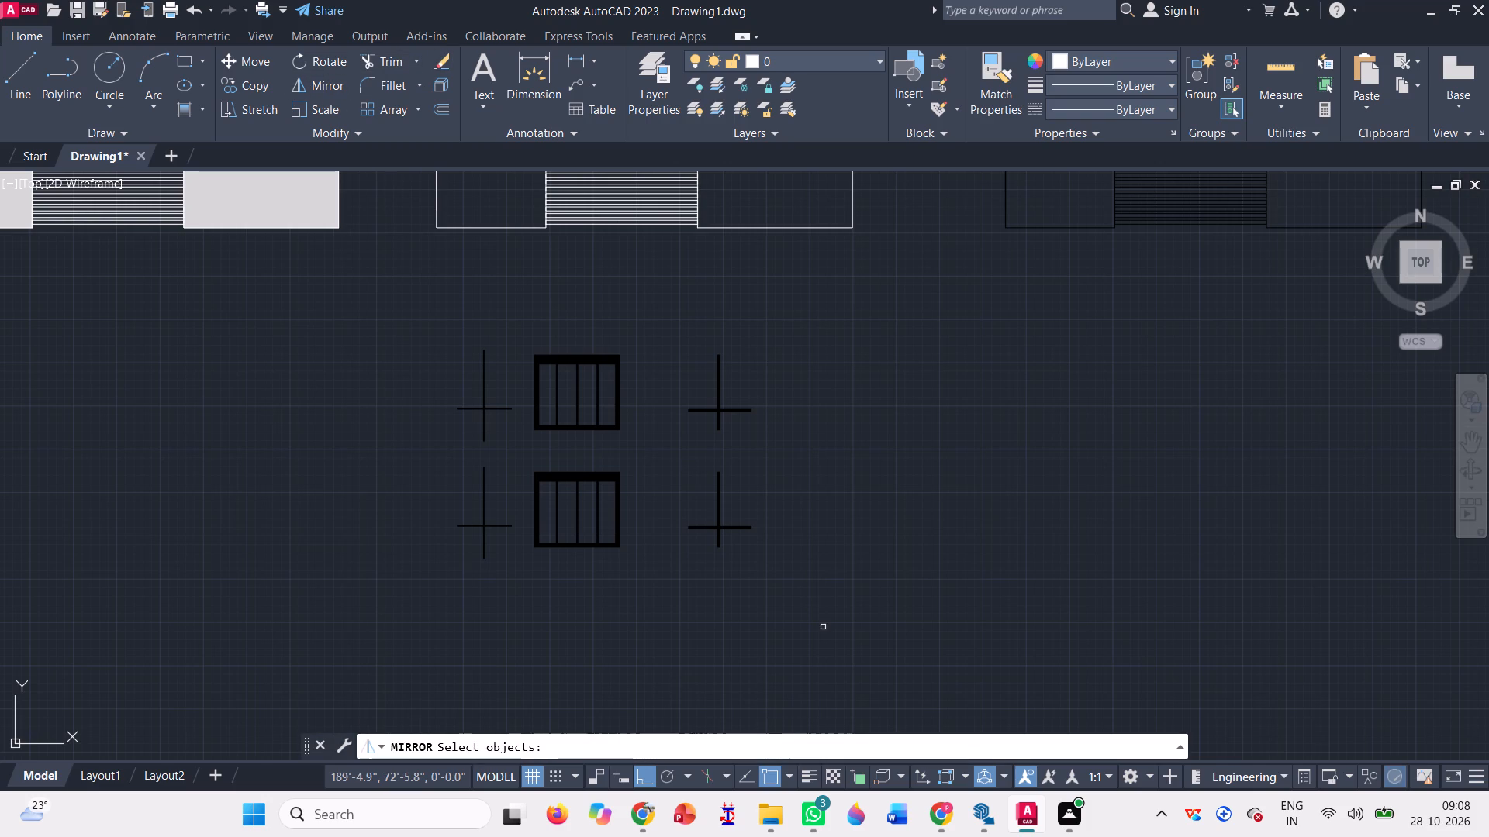
click(824, 626)
click(399, 303)
key(space)
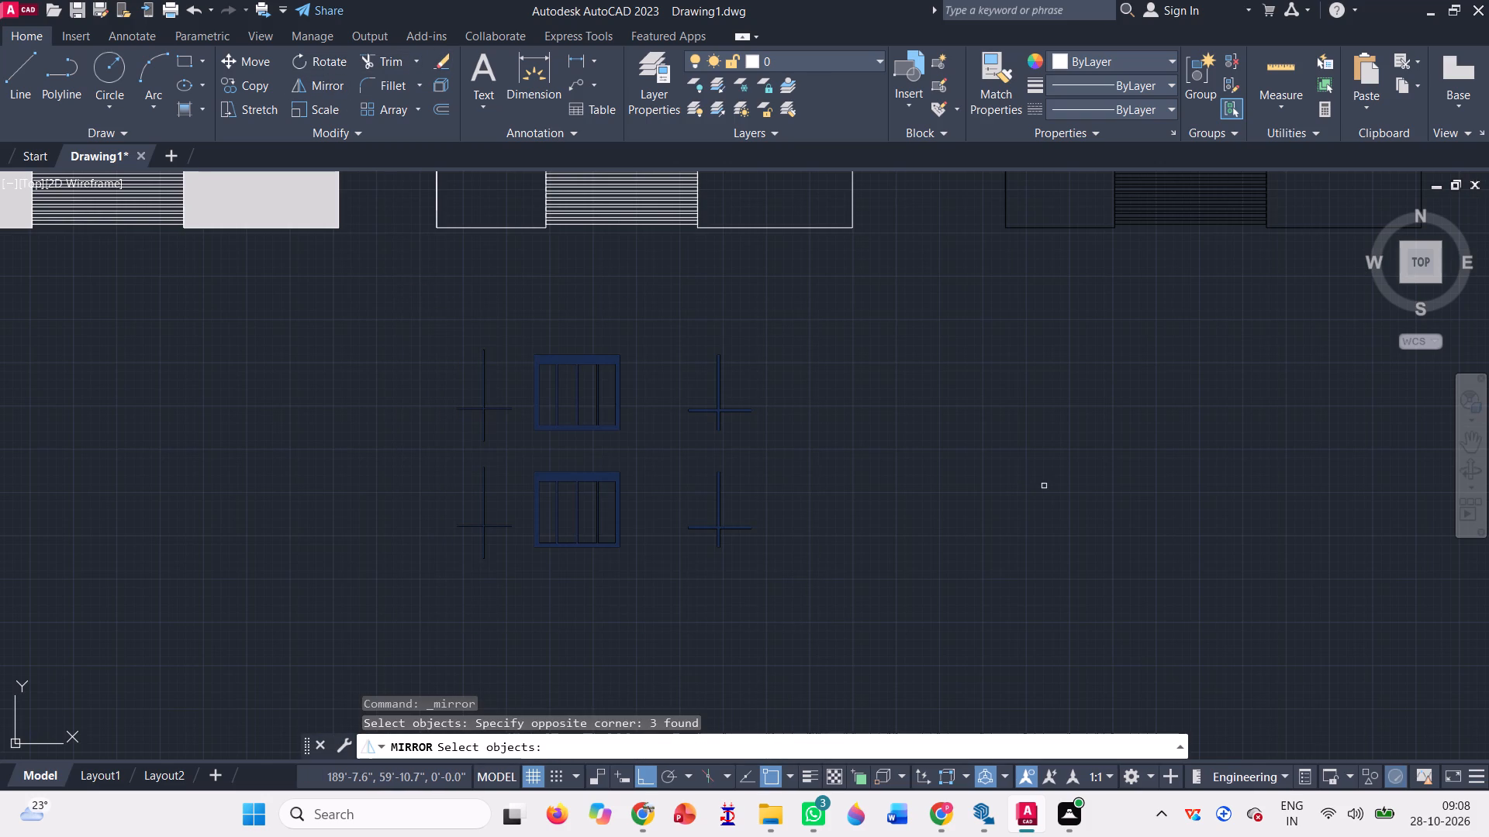
click(916, 438)
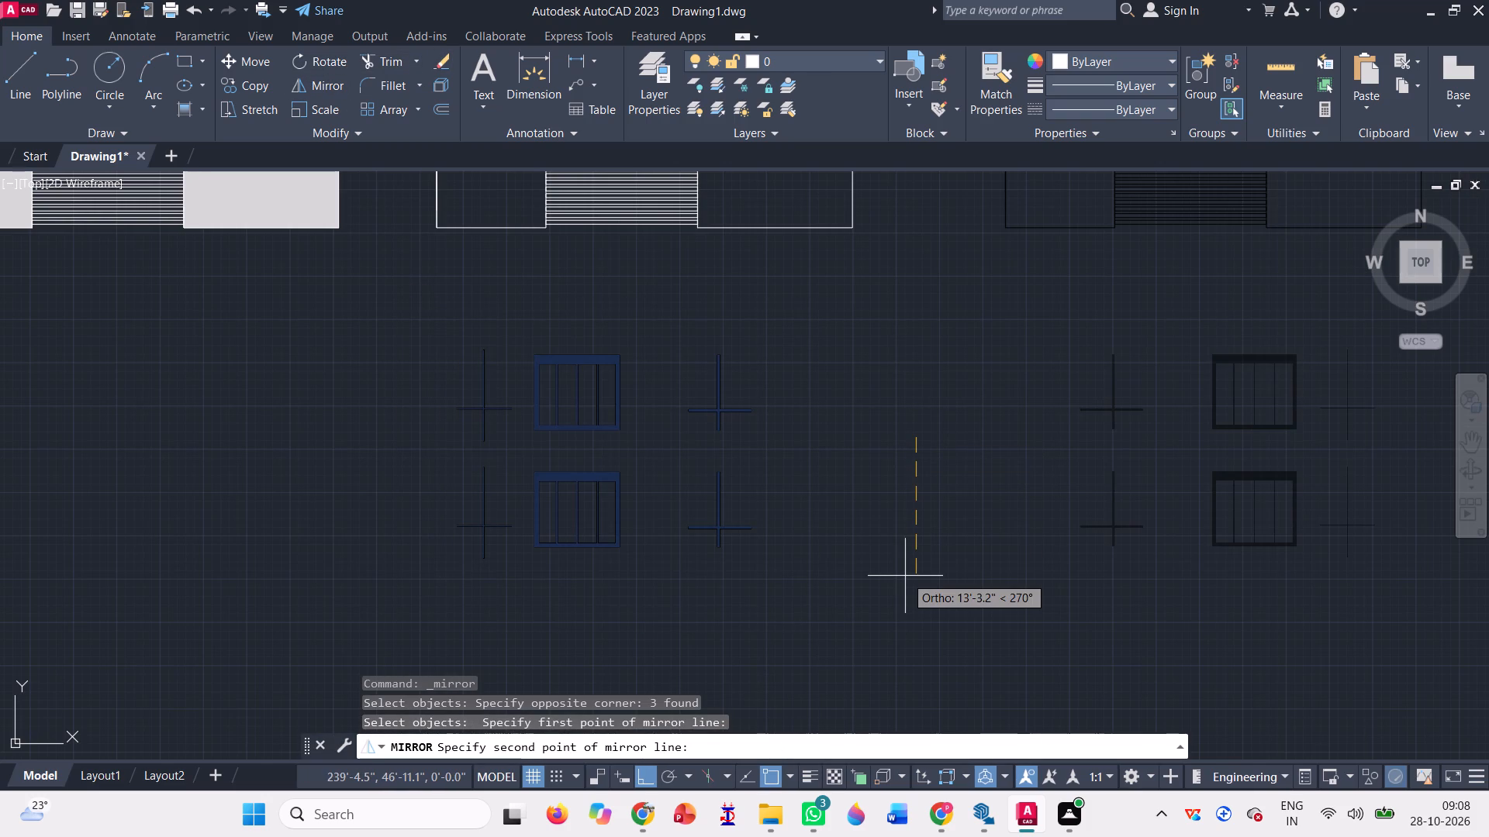
click(905, 576)
key(space)
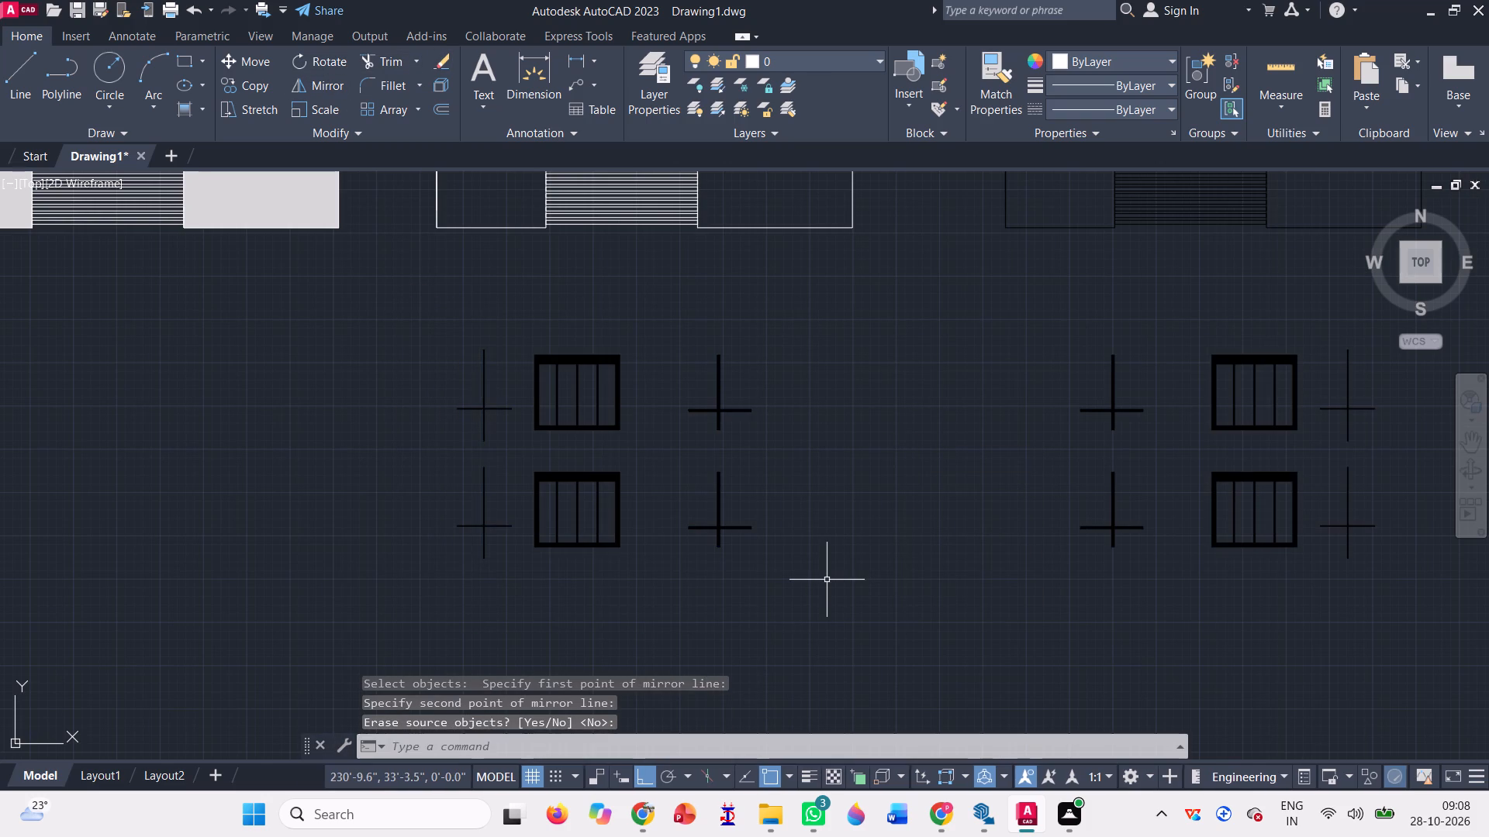
Delete the unmirrored set of black hatches below the elevations.
scroll(481, 508, down, 1)
click(682, 563)
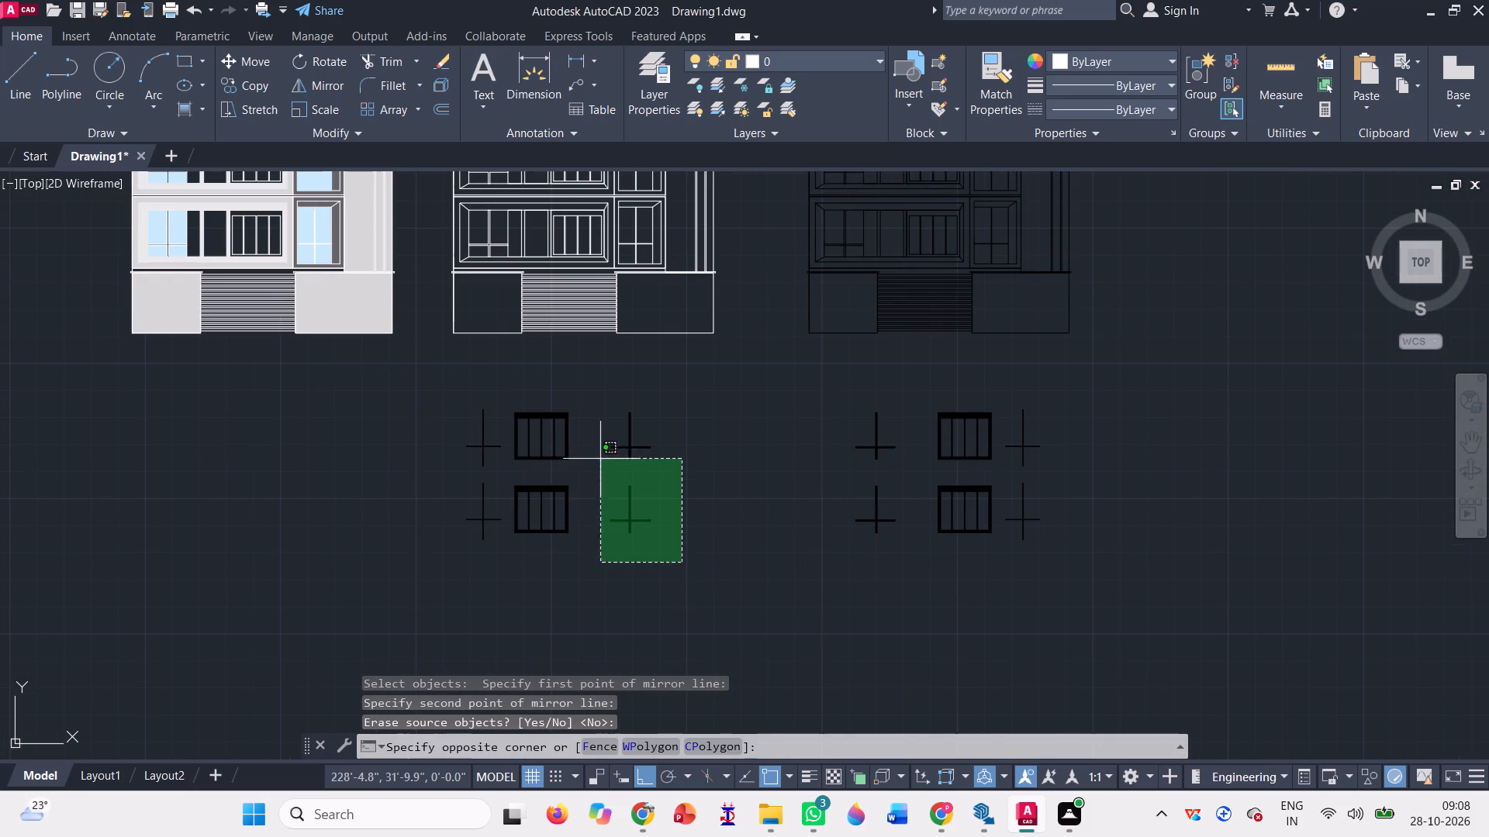
click(475, 394)
key(Delete)
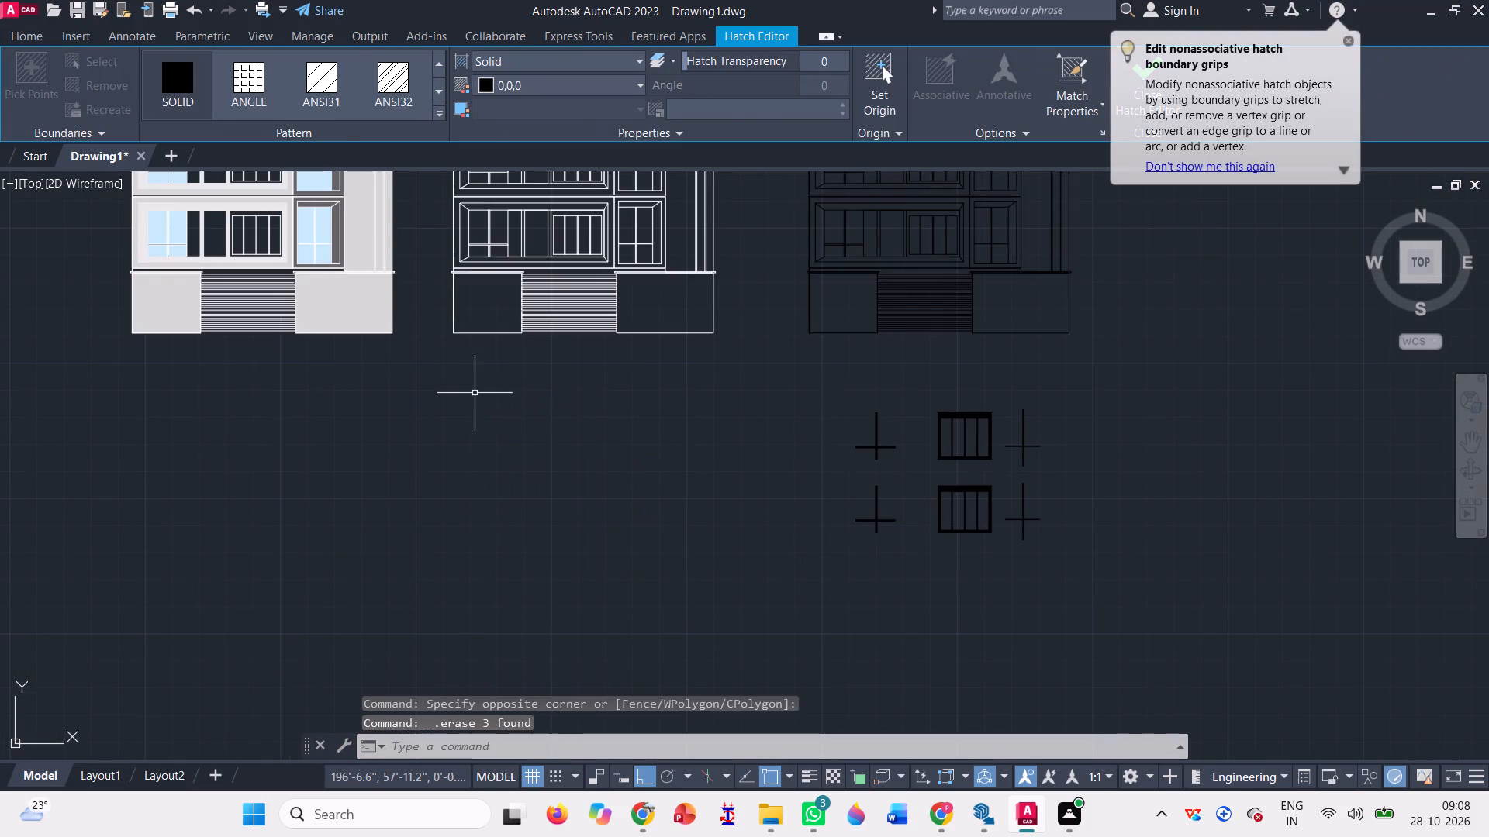
With Ortho off, copy the mirrored hatches onto the coloured elevation's two lowest window floors, matching the narrow window's vertical bar at its lower end.
click(1125, 586)
click(755, 363)
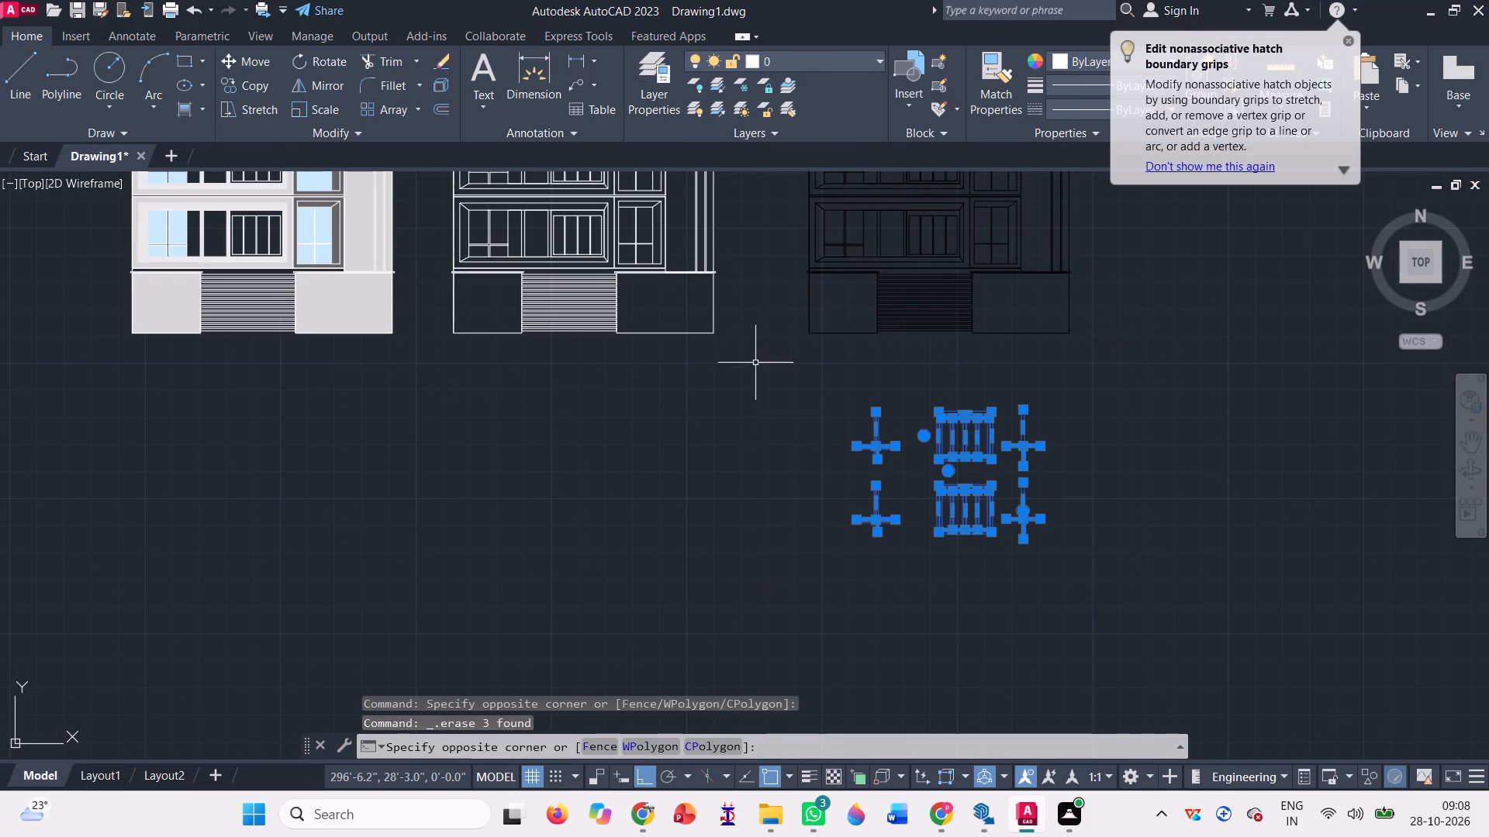
text(co)
key(space)
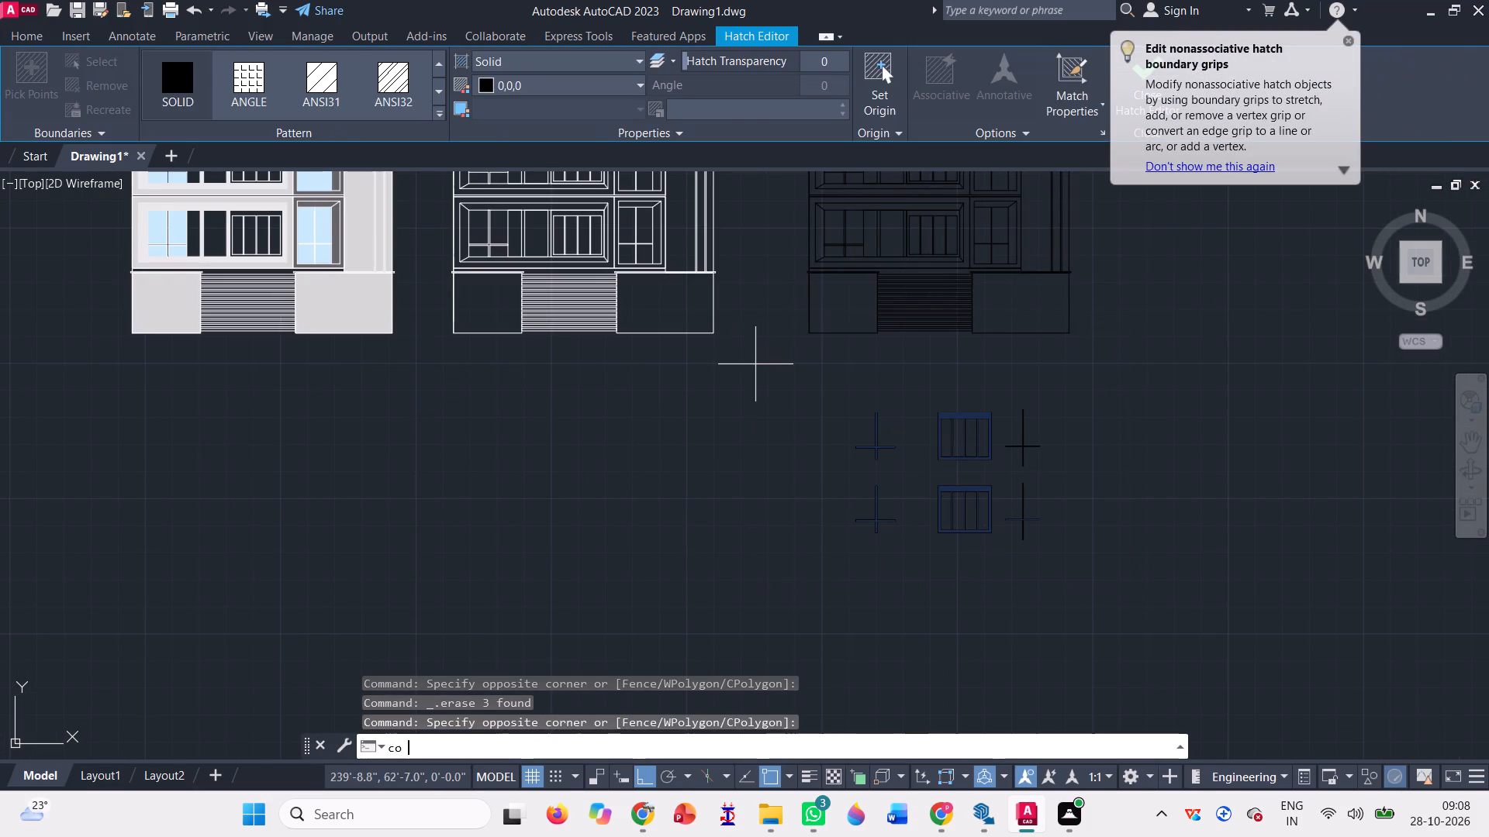
scroll(1045, 470, up, 2)
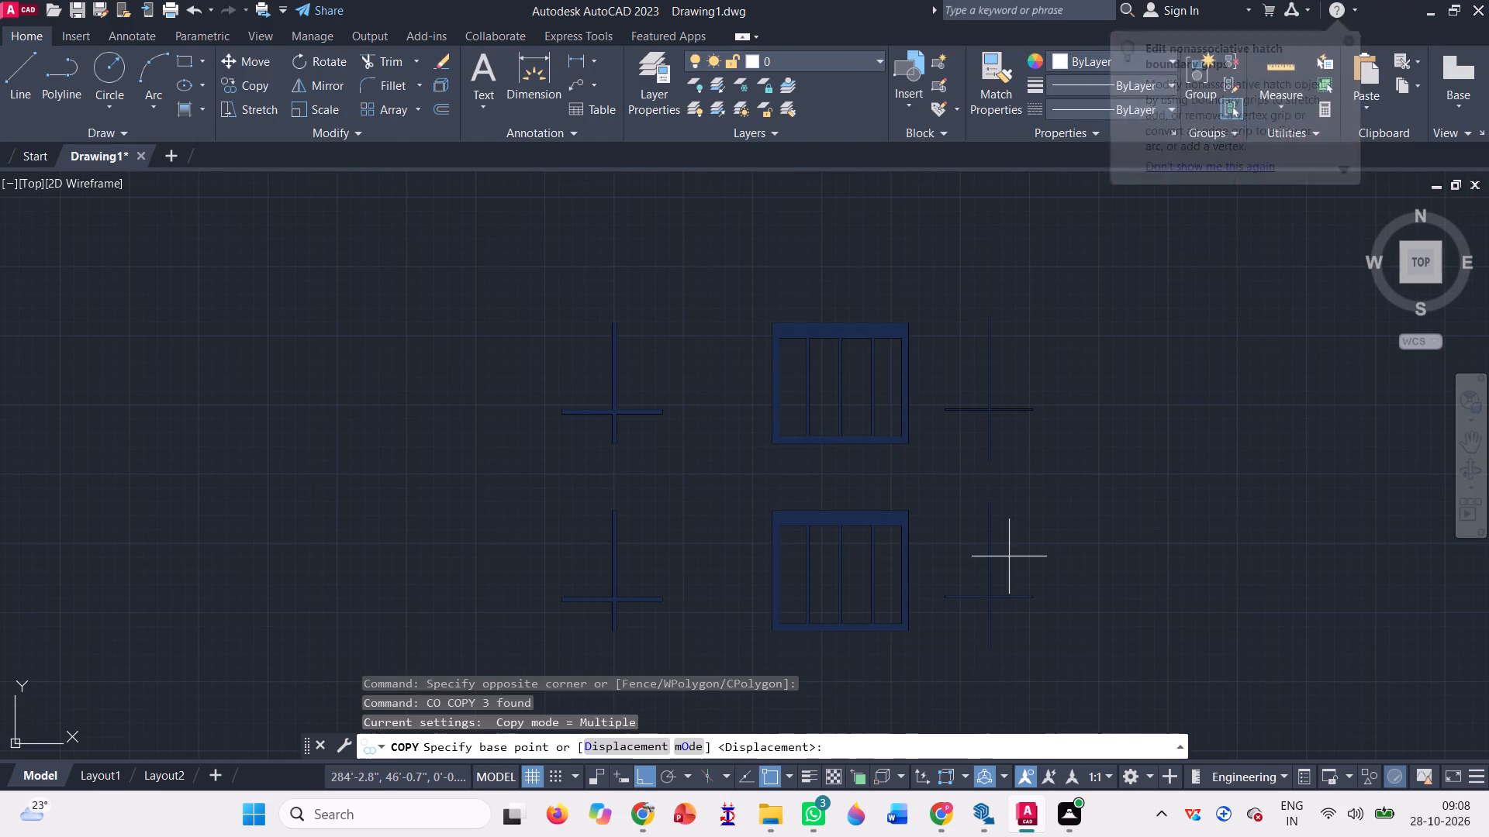
scroll(1011, 545, down, 1)
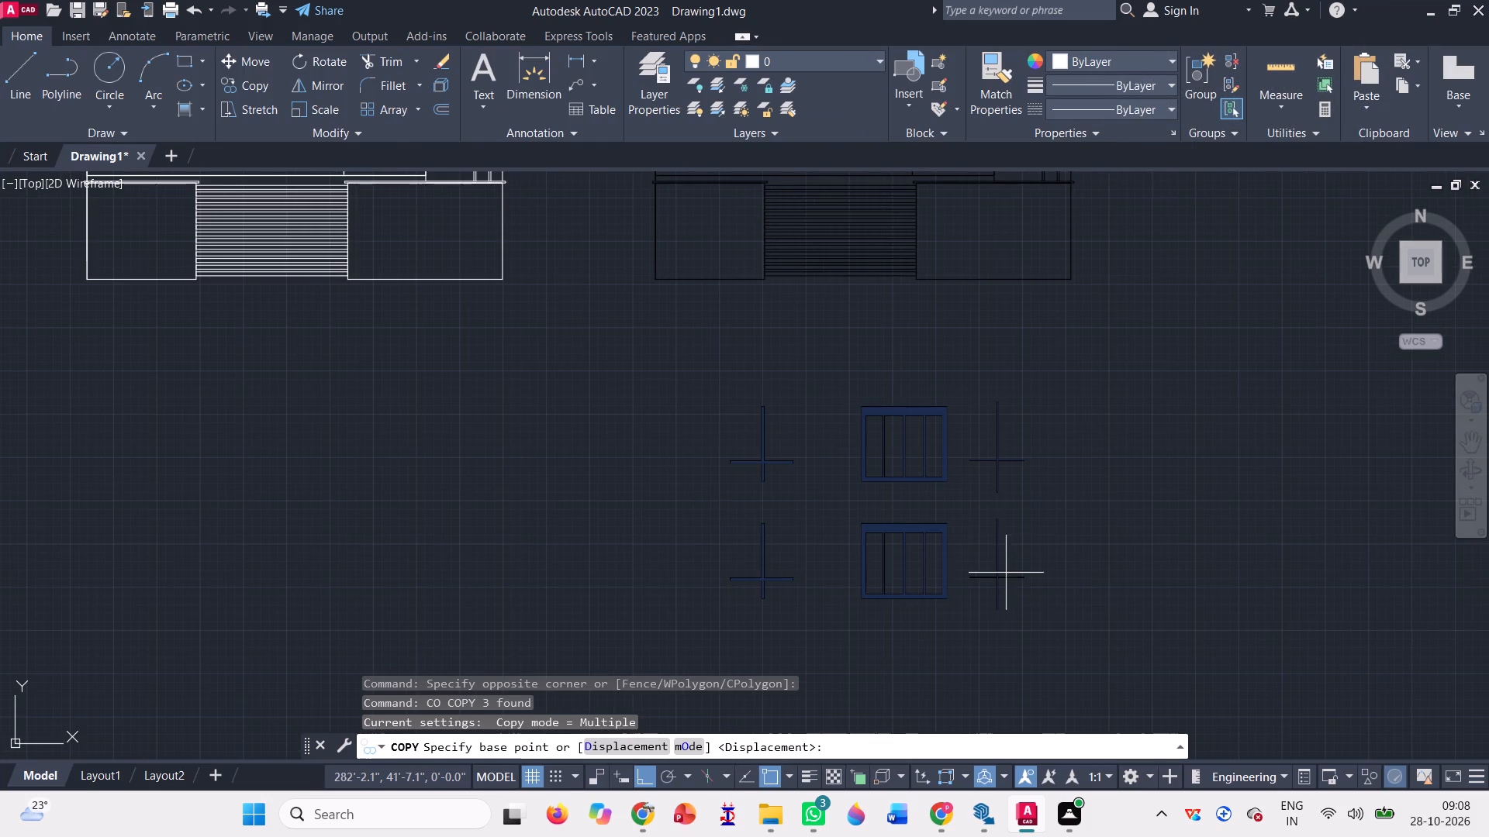
scroll(1017, 618, up, 4)
scroll(897, 597, up, 3)
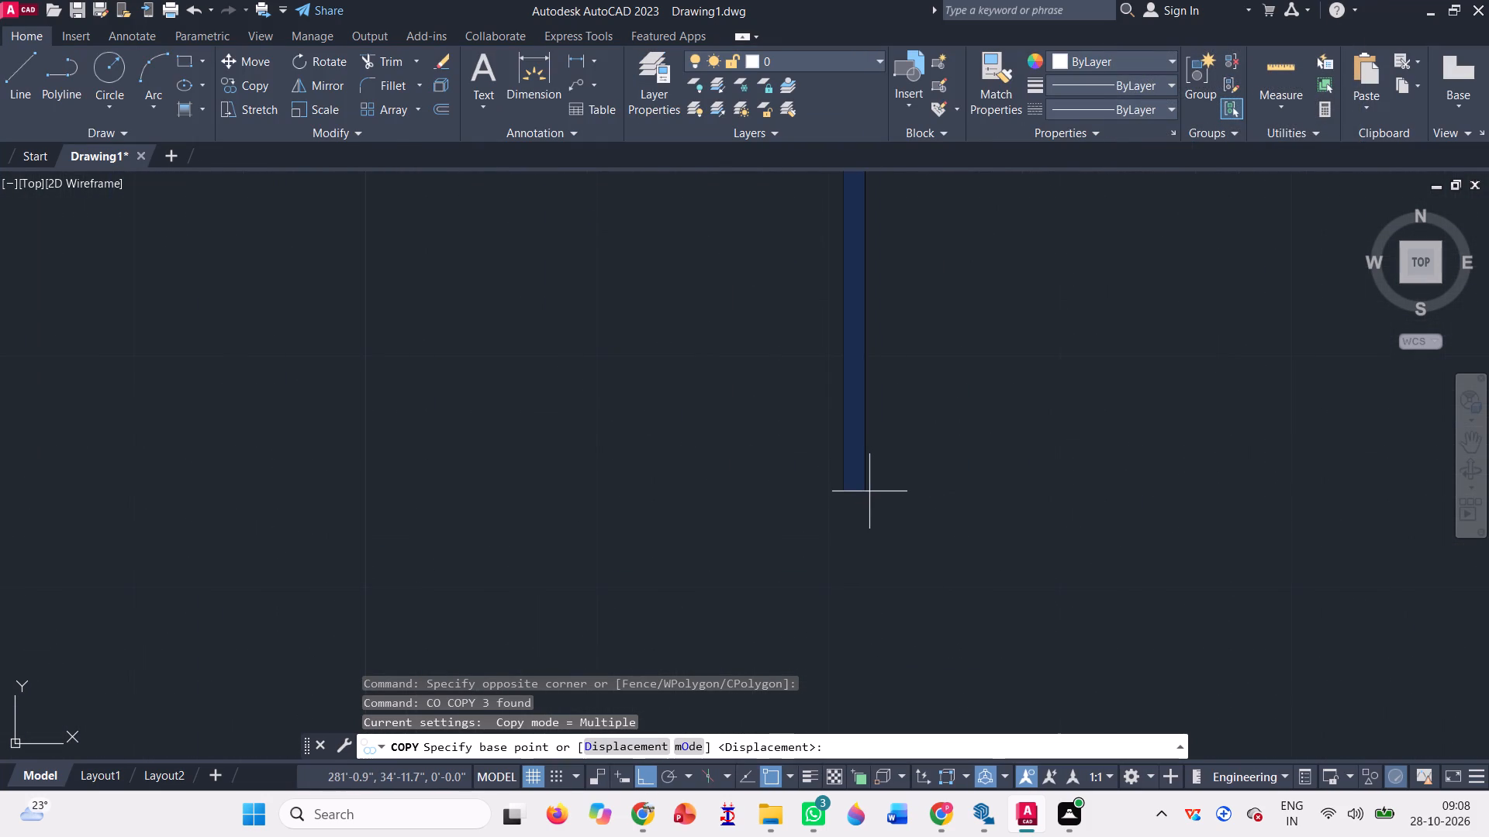
click(867, 491)
scroll(953, 507, down, 5)
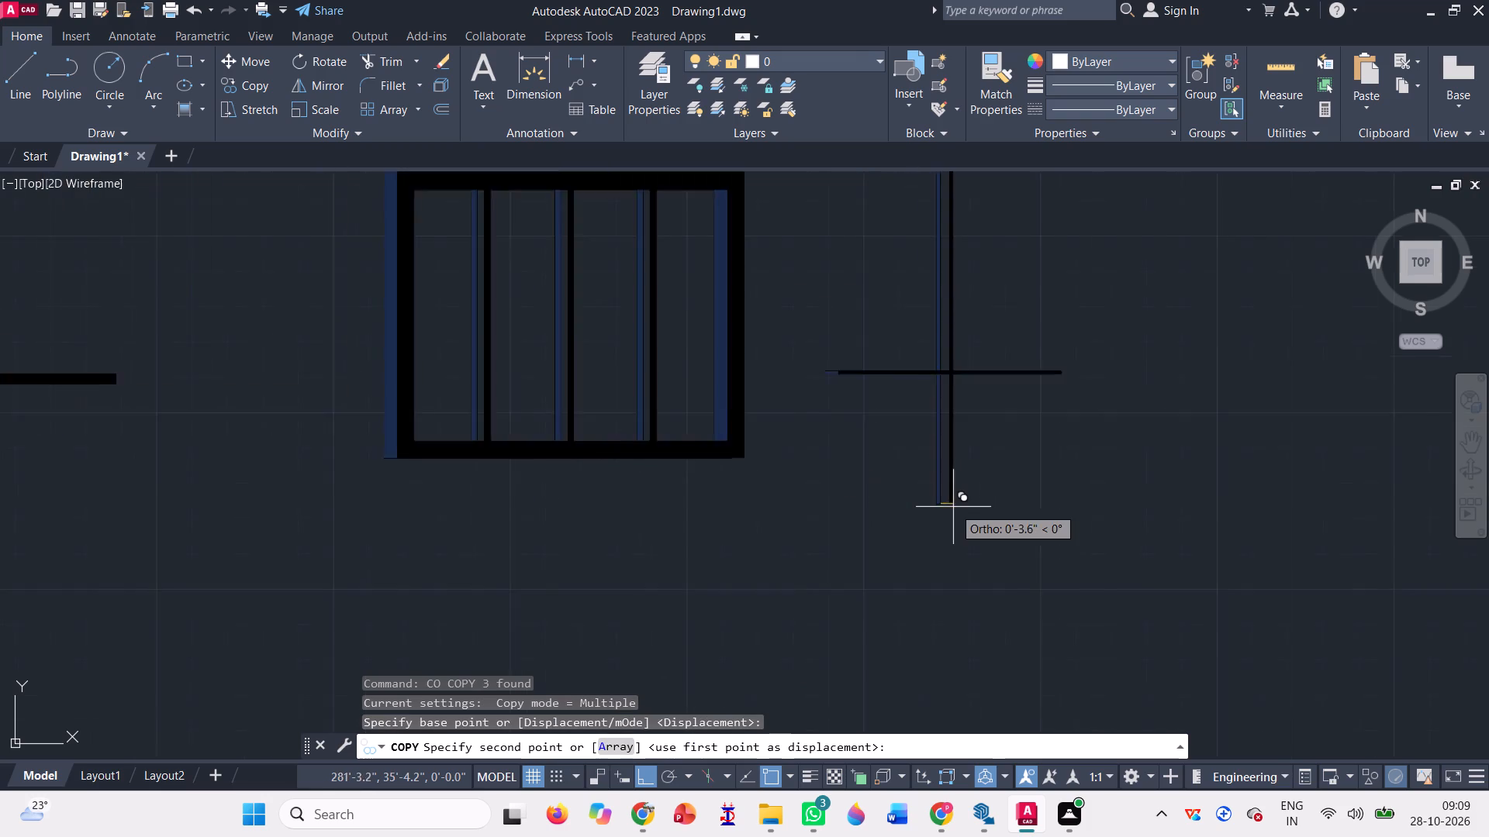
scroll(953, 507, down, 4)
scroll(883, 485, down, 1)
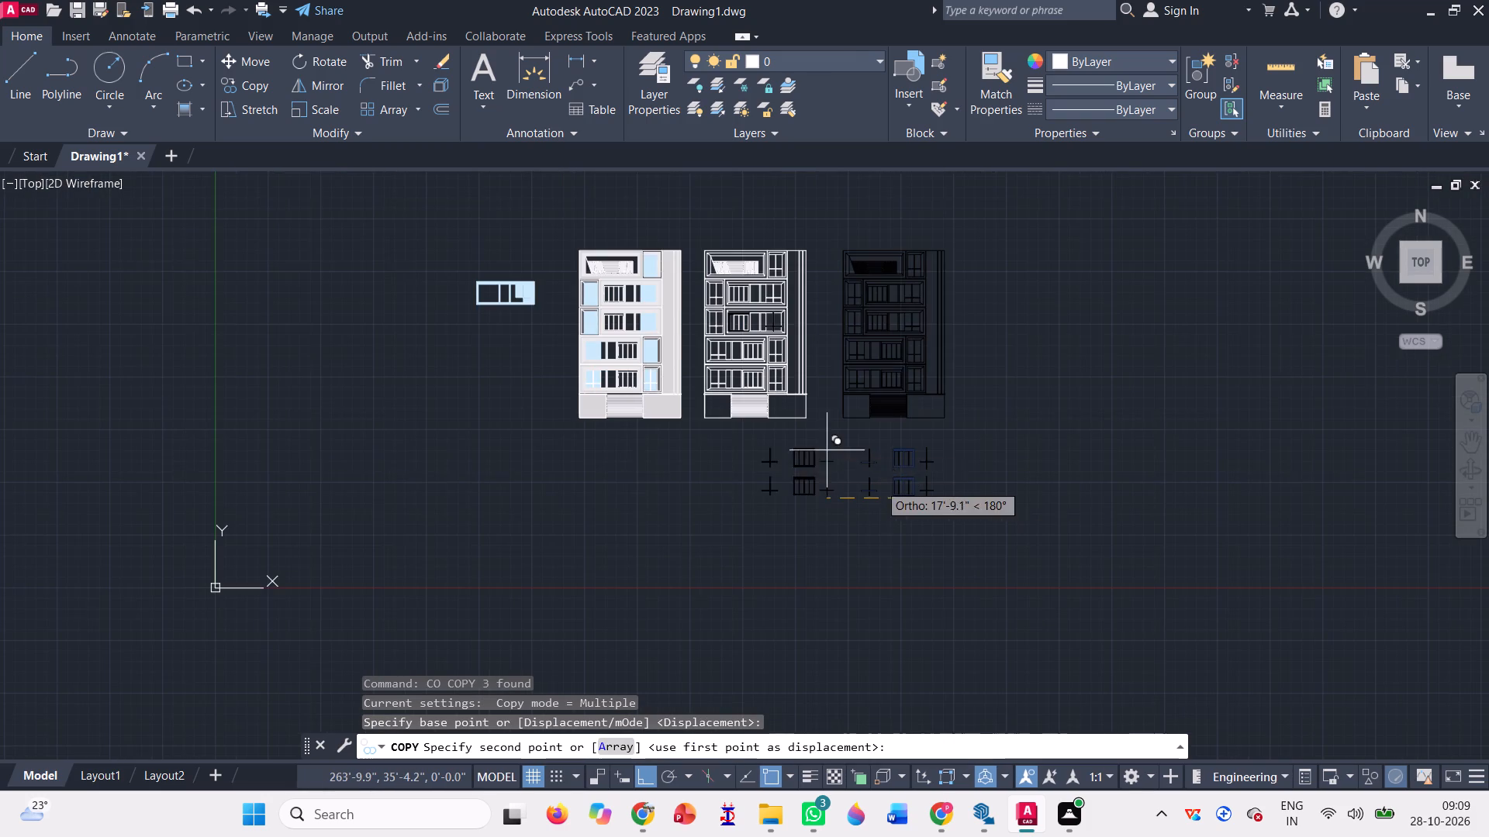
key(F8)
scroll(662, 359, up, 3)
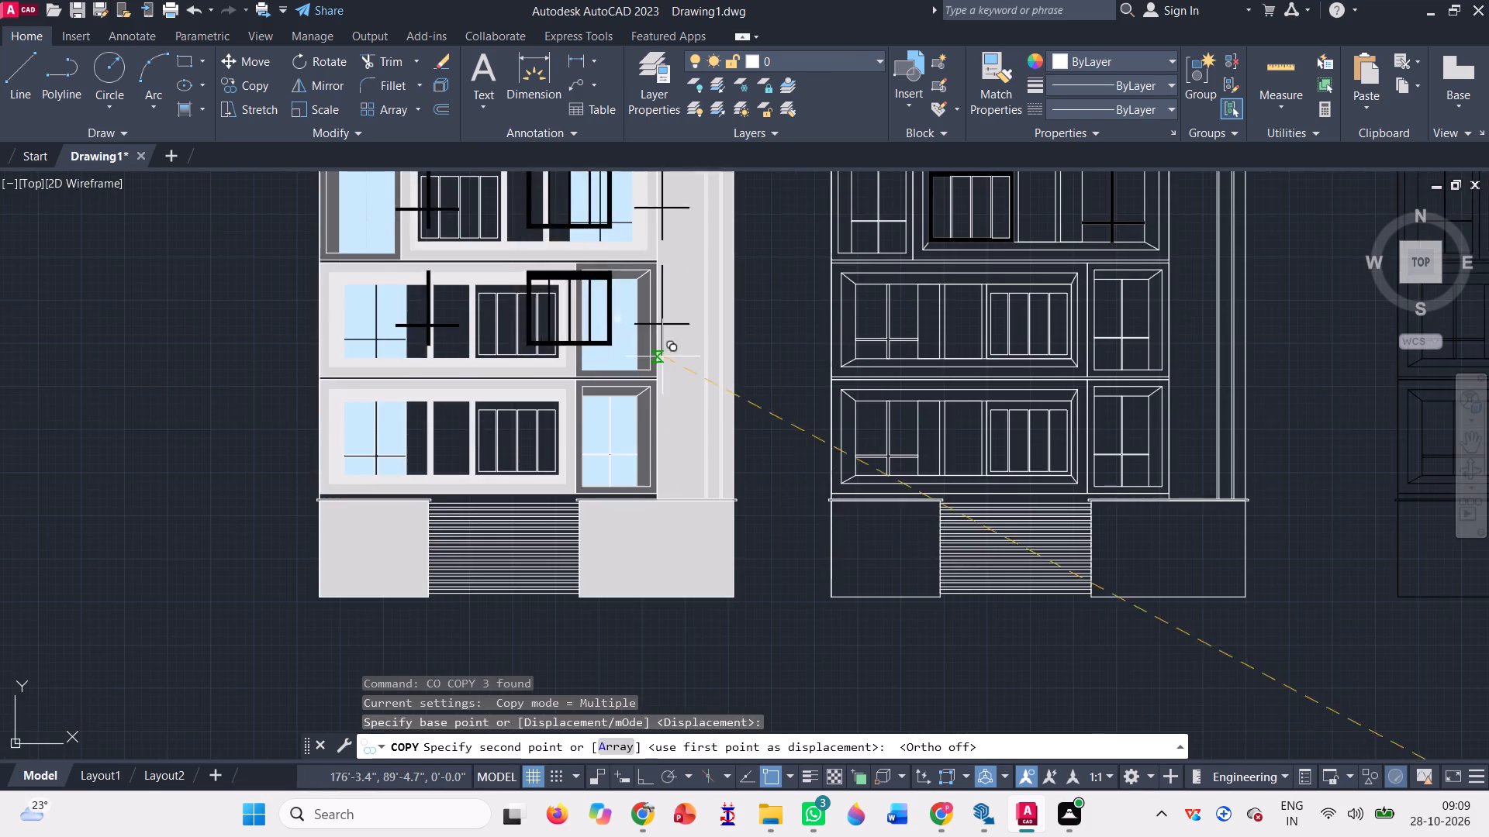
scroll(603, 460, up, 3)
scroll(630, 555, up, 3)
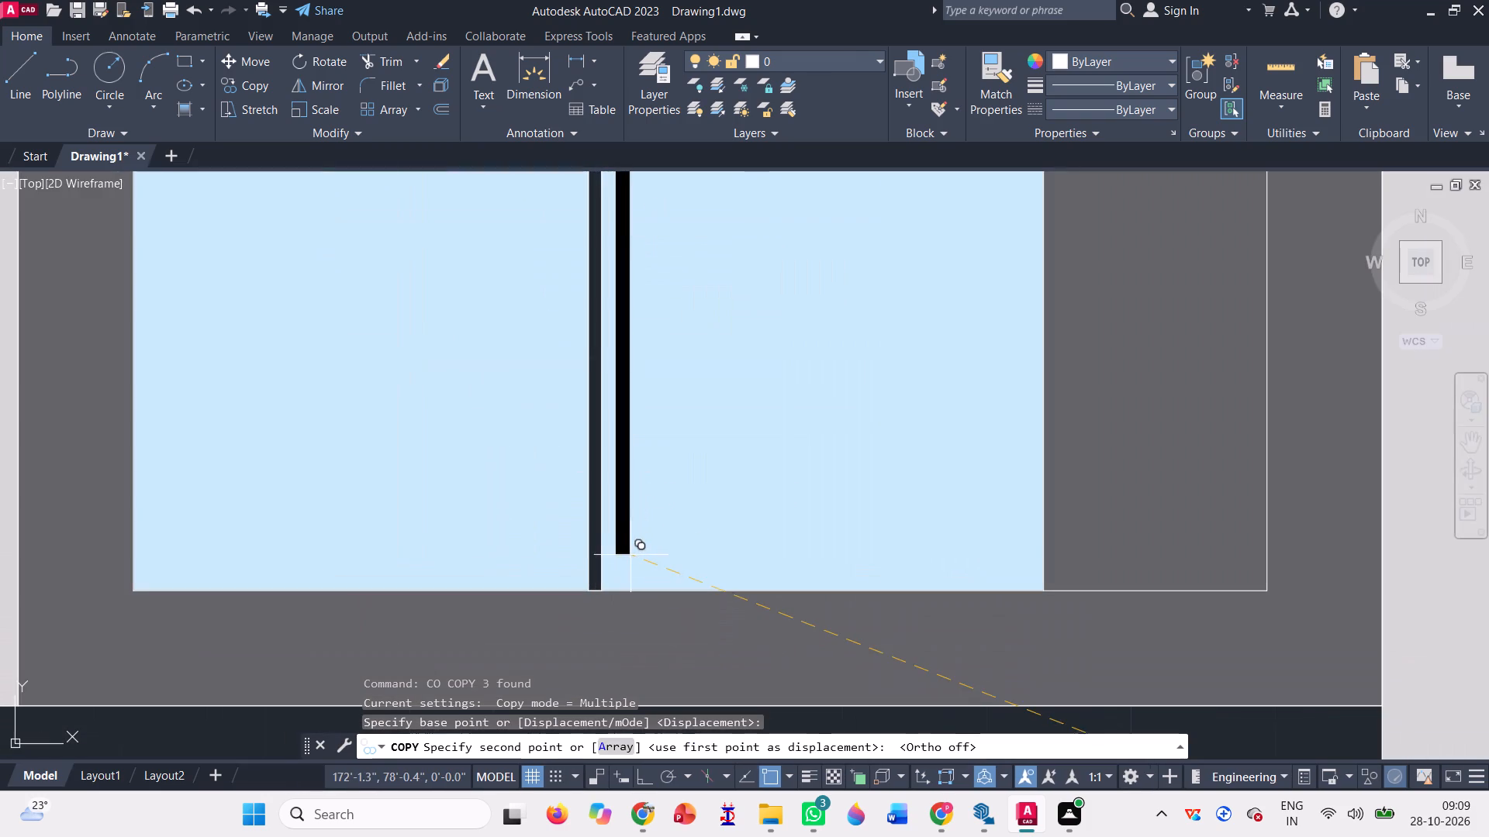
click(607, 587)
scroll(724, 602, down, 5)
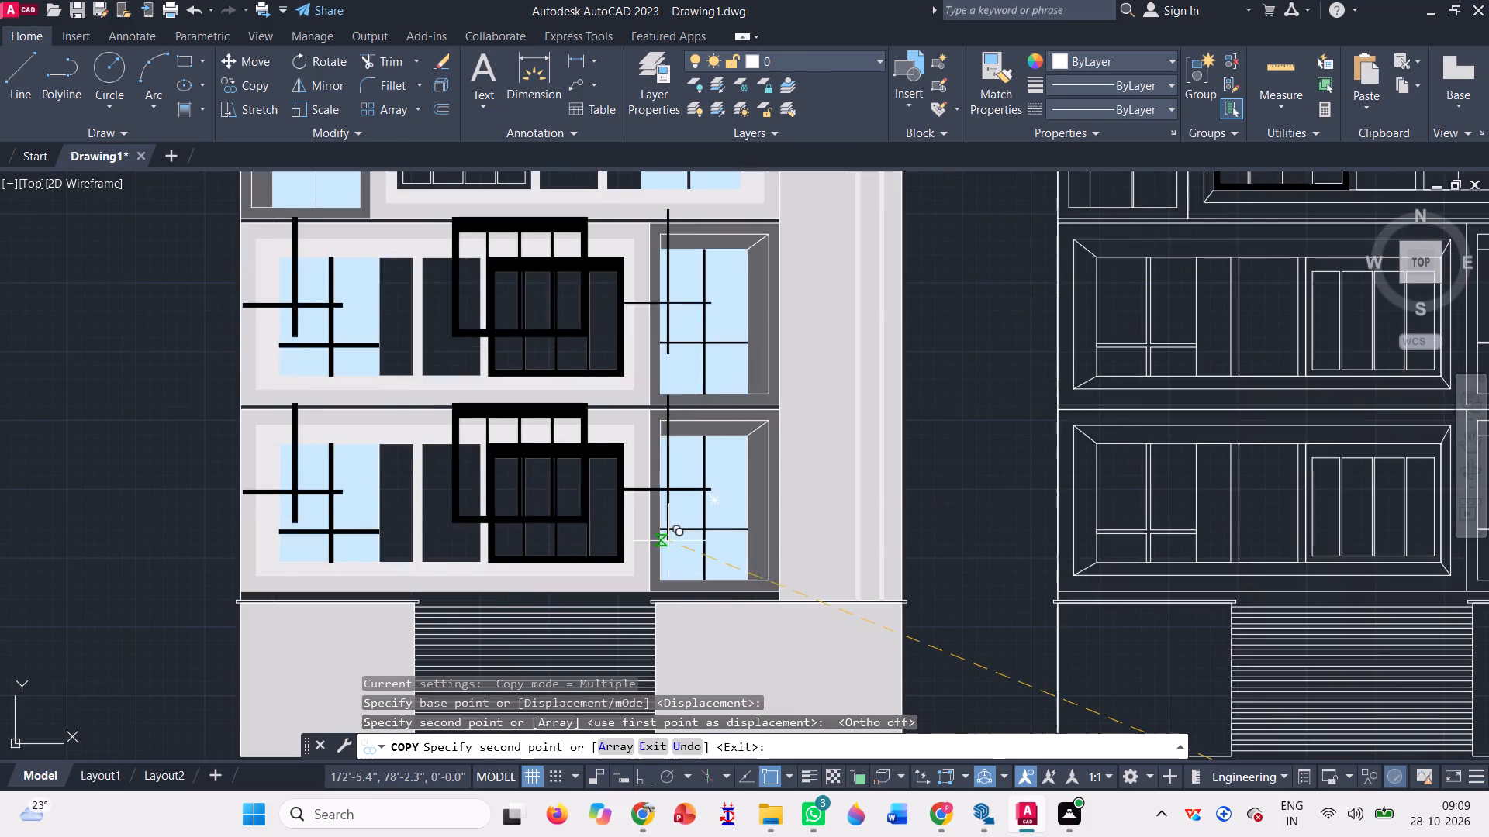
scroll(666, 539, down, 1)
key(Escape)
scroll(553, 520, down, 2)
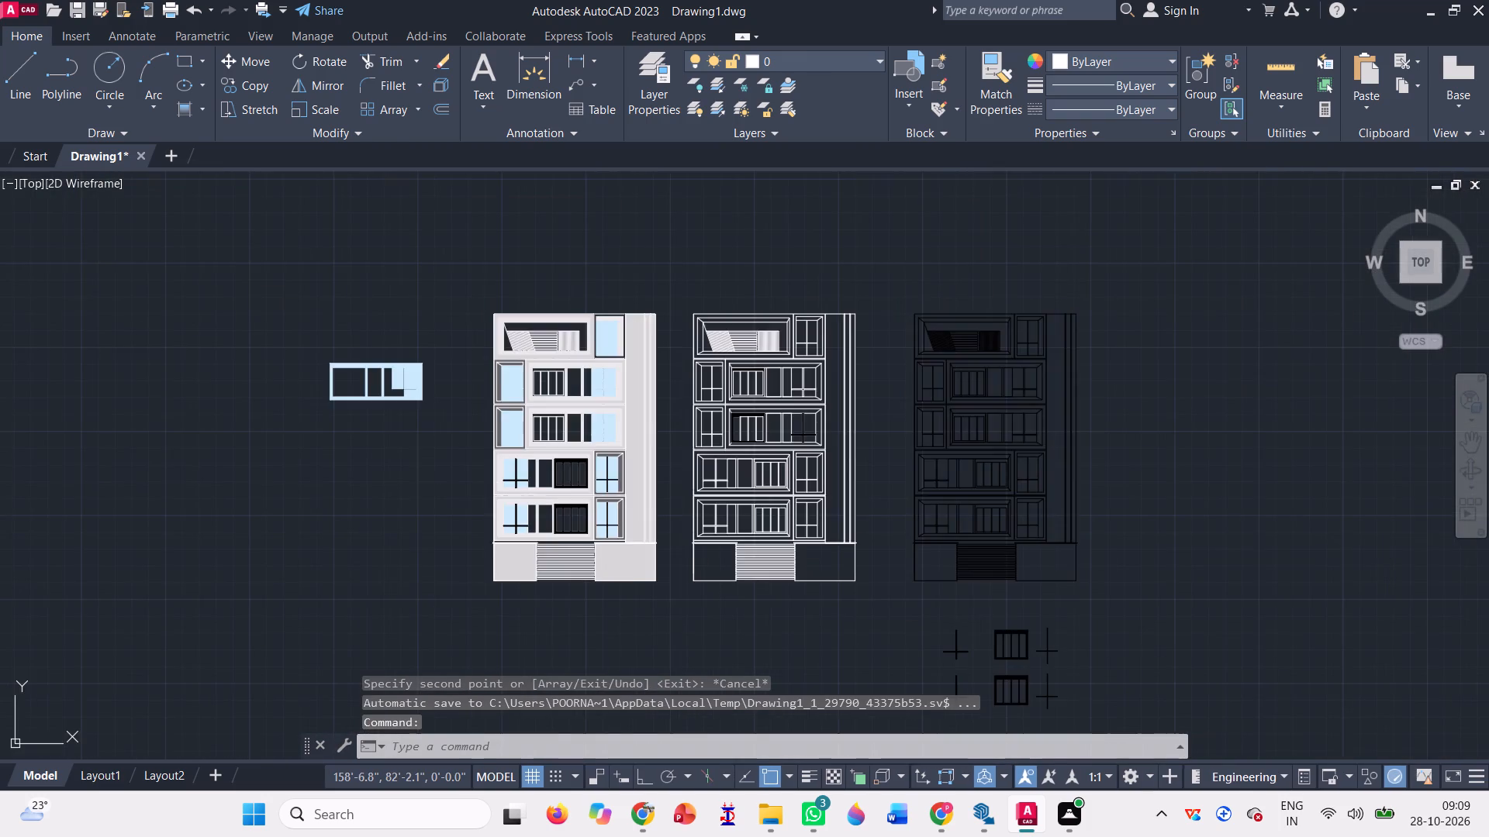
Delete the leftover mirrored black hatches below the elevations.
scroll(461, 483, down, 1)
scroll(688, 420, up, 3)
scroll(658, 449, down, 1)
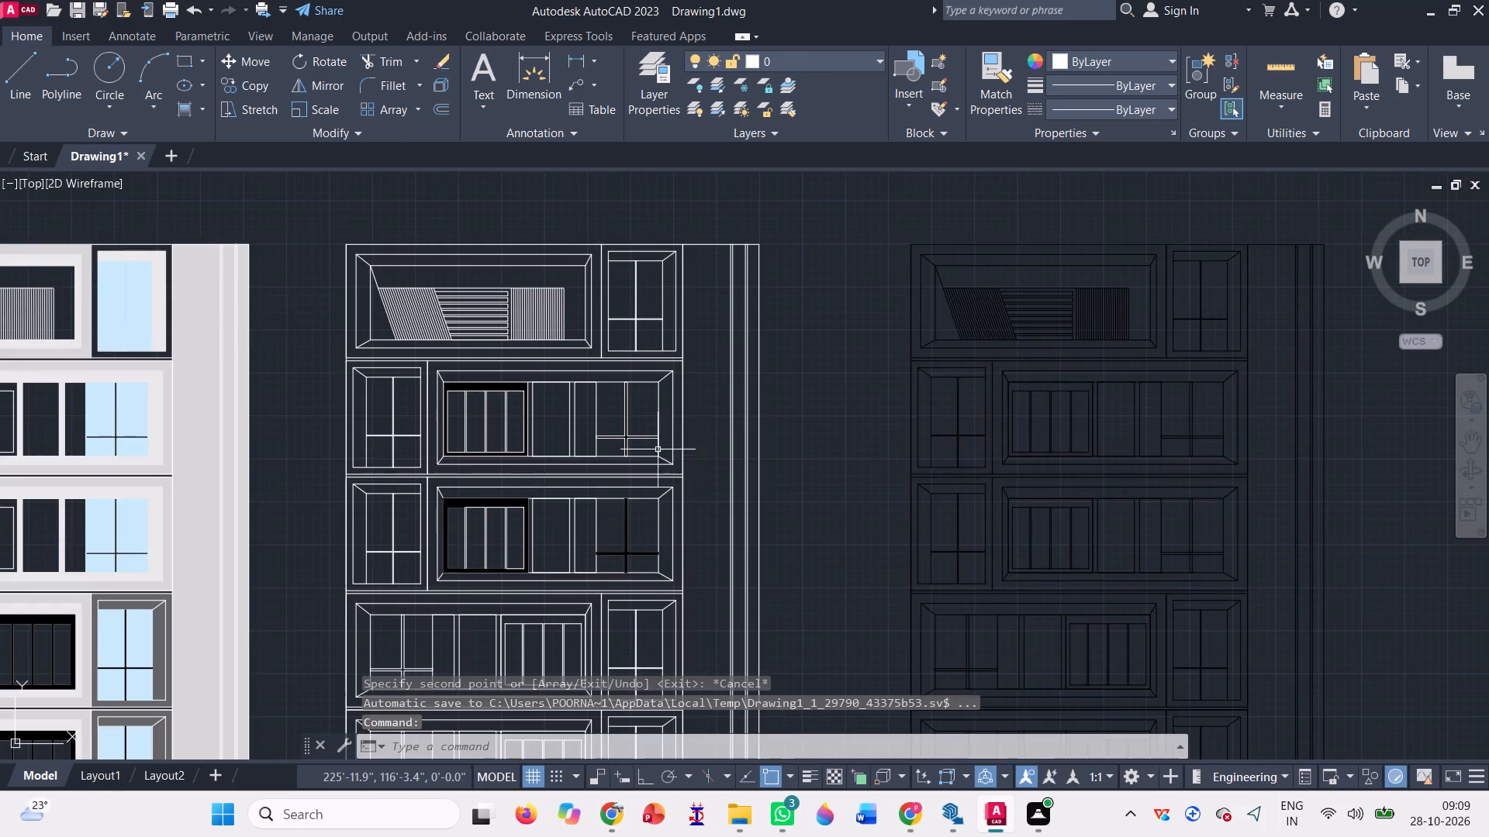
scroll(658, 449, down, 2)
scroll(841, 481, down, 1)
scroll(819, 618, up, 2)
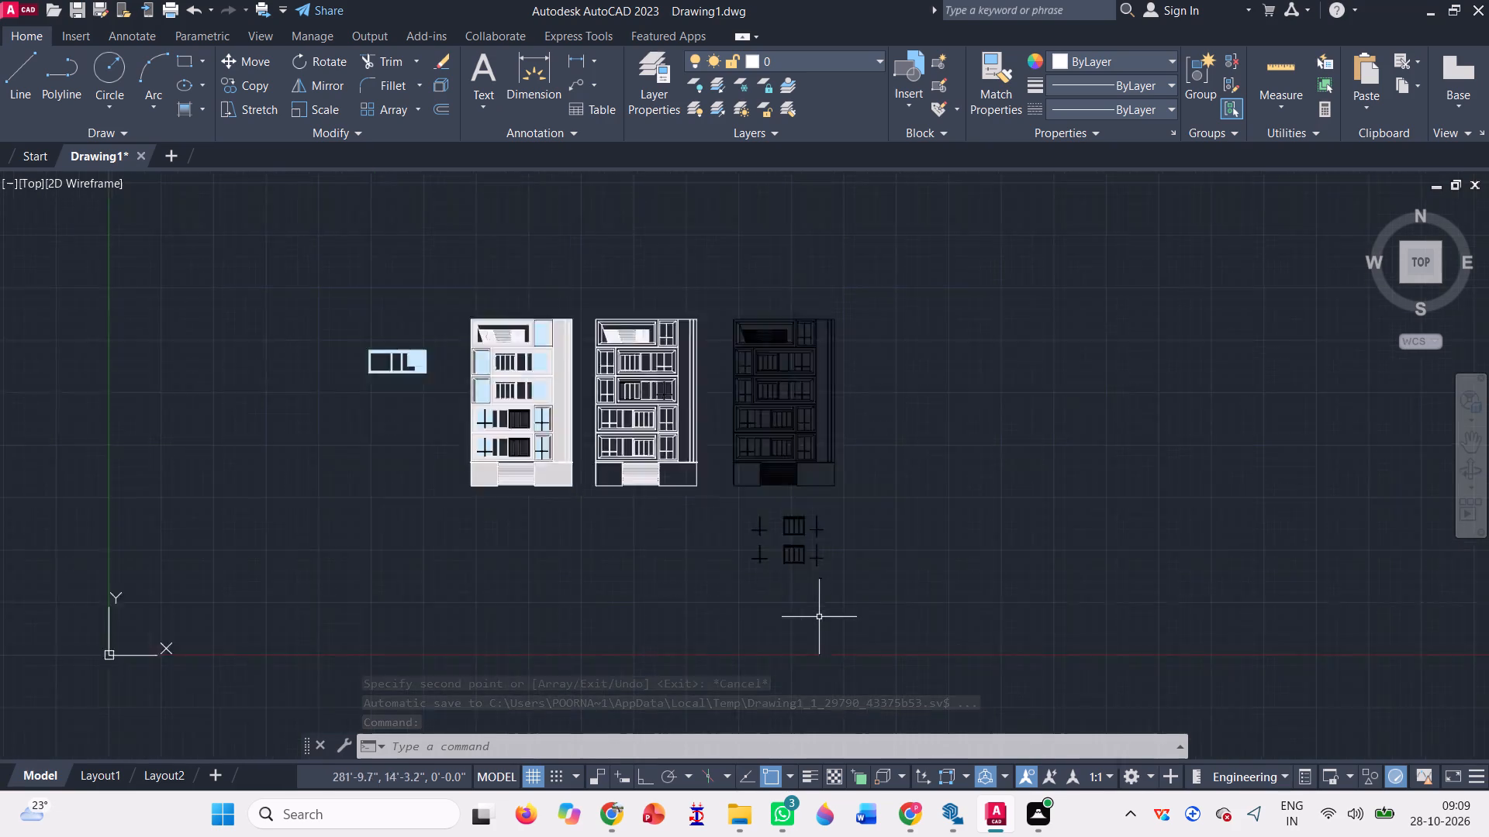
scroll(819, 617, up, 1)
click(880, 548)
click(621, 338)
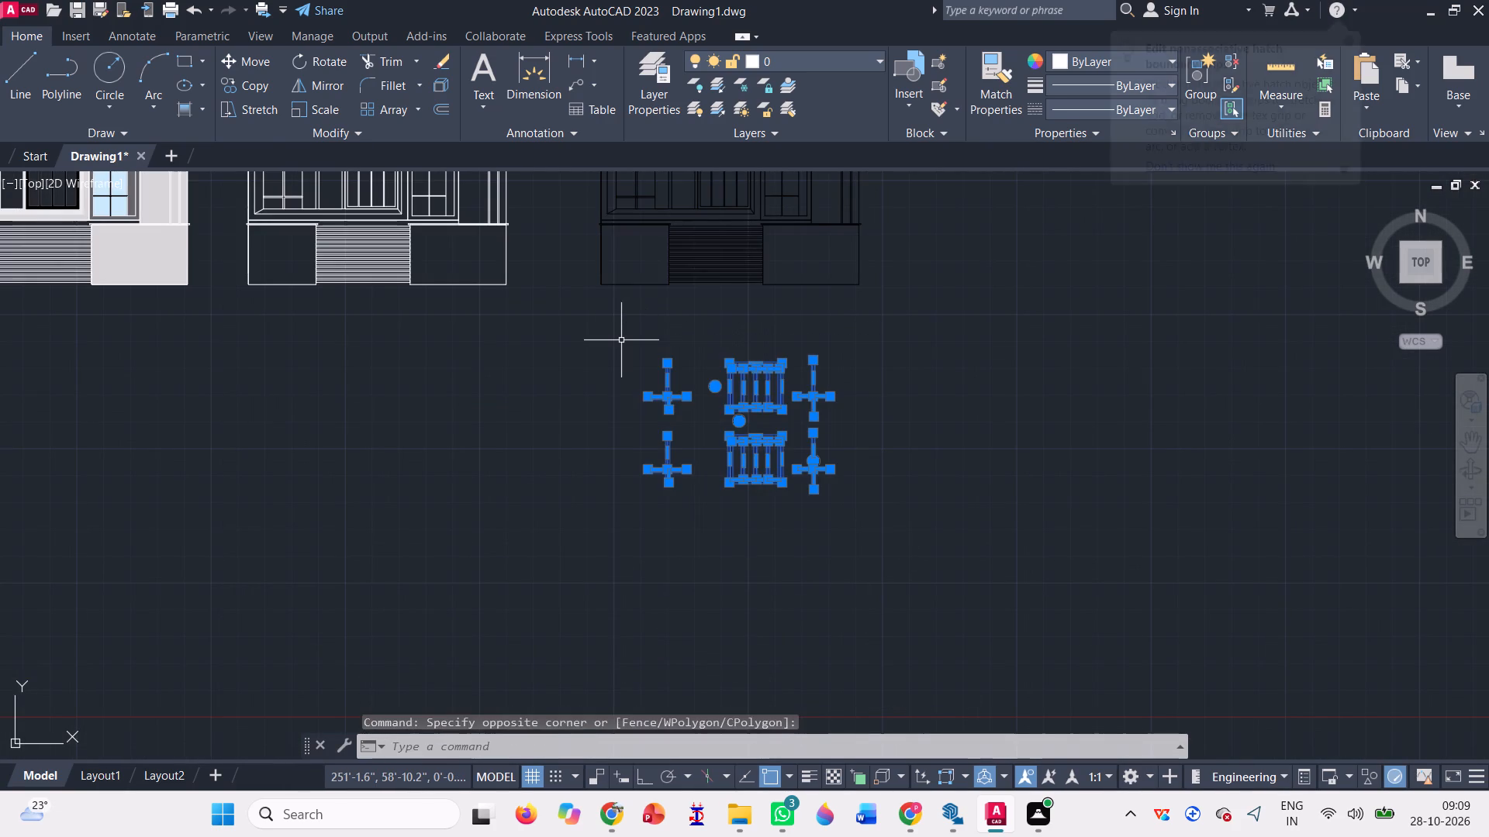
key(Delete)
Move the black window-frame and glazing-bar hatches of the middle elevation's two upper window floors onto the coloured elevation, matching the buildings' lower outer corners.
scroll(673, 398, down, 2)
scroll(530, 229, up, 3)
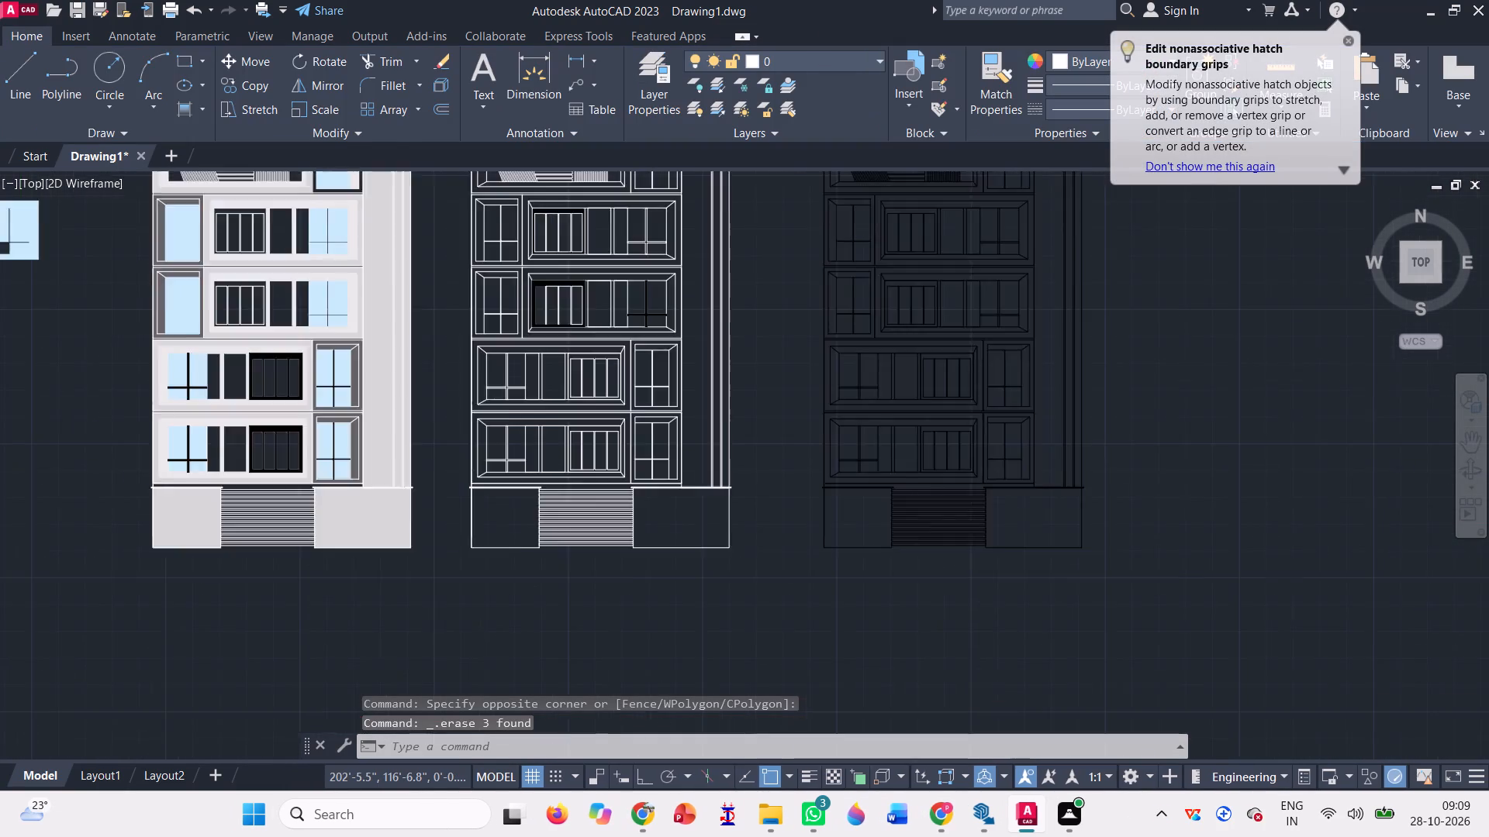
scroll(564, 184, up, 4)
click(558, 293)
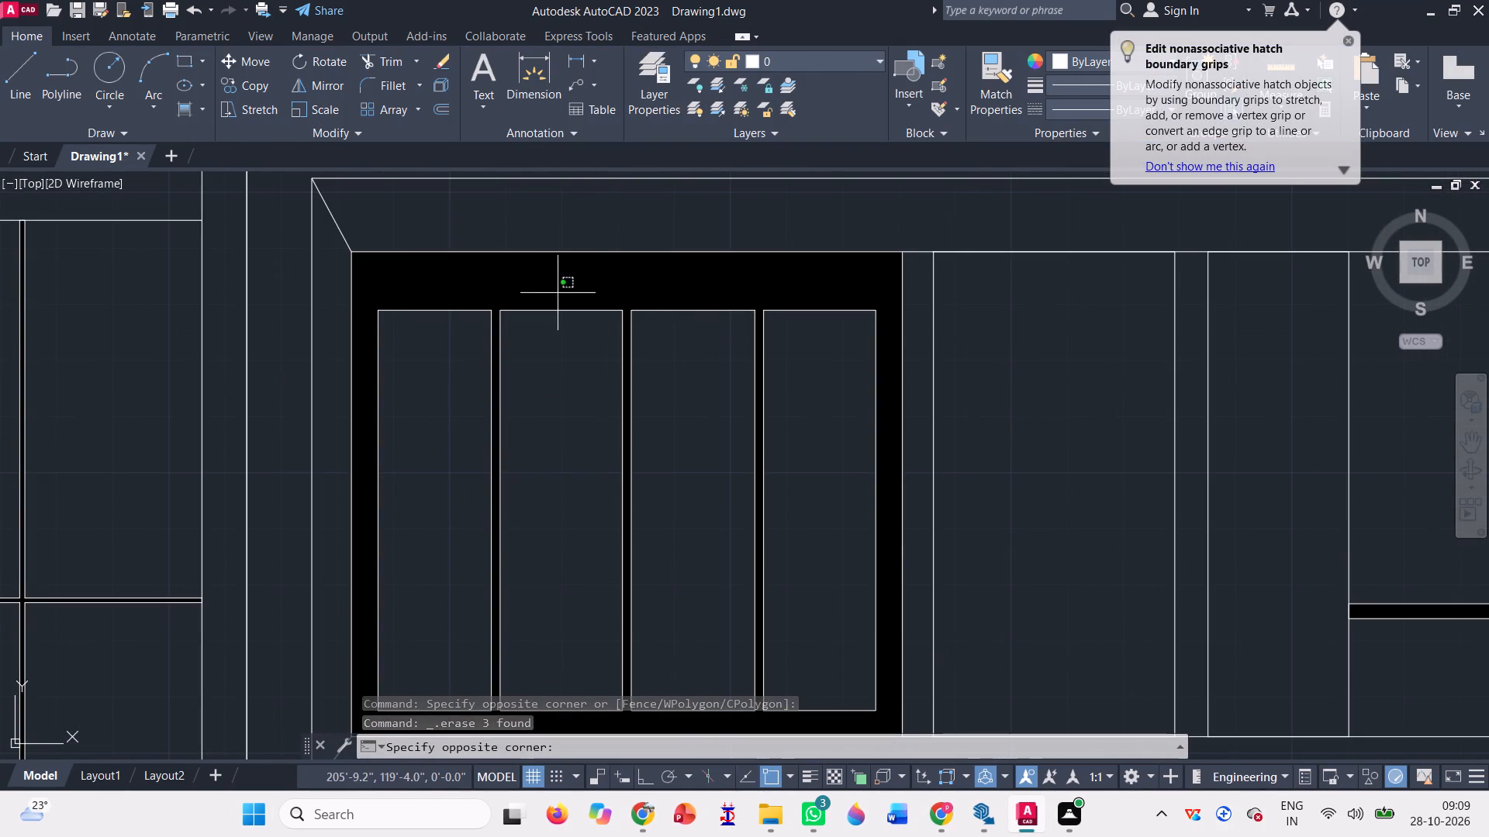
scroll(641, 262, down, 3)
scroll(413, 394, up, 7)
click(229, 374)
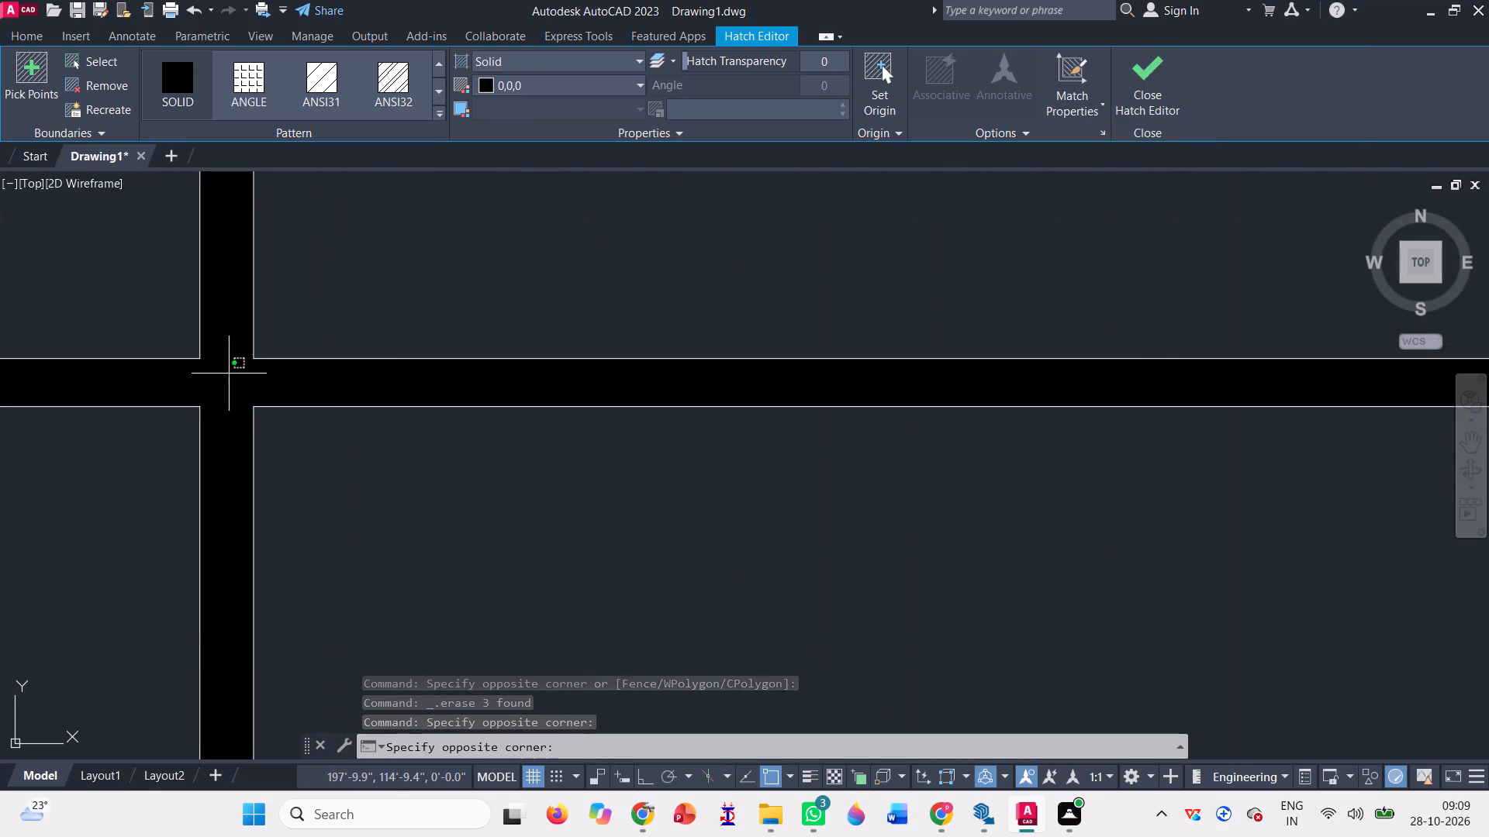
scroll(579, 285, down, 7)
scroll(667, 253, down, 2)
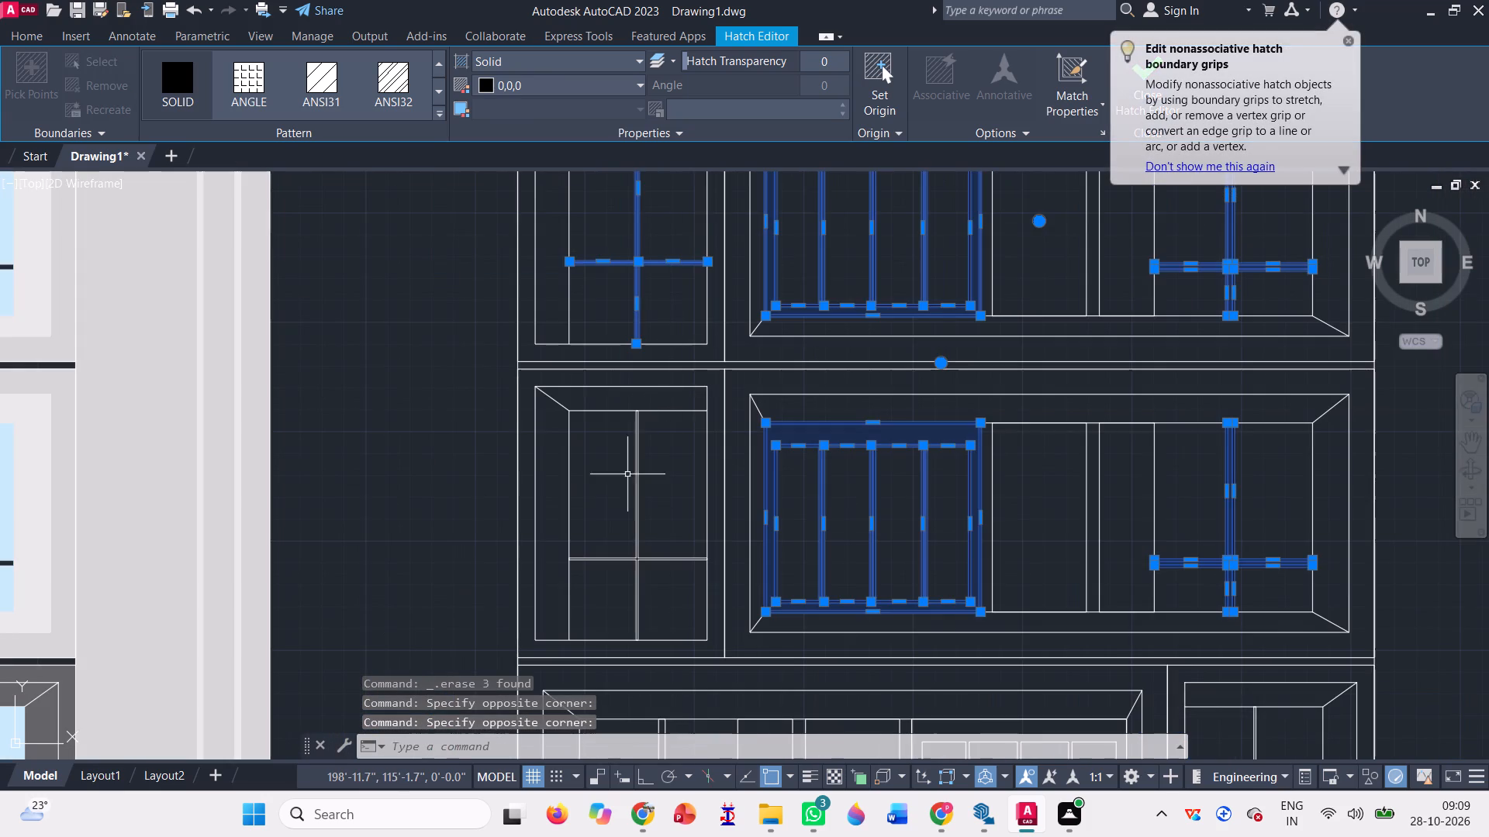
scroll(616, 567, up, 4)
scroll(755, 529, up, 4)
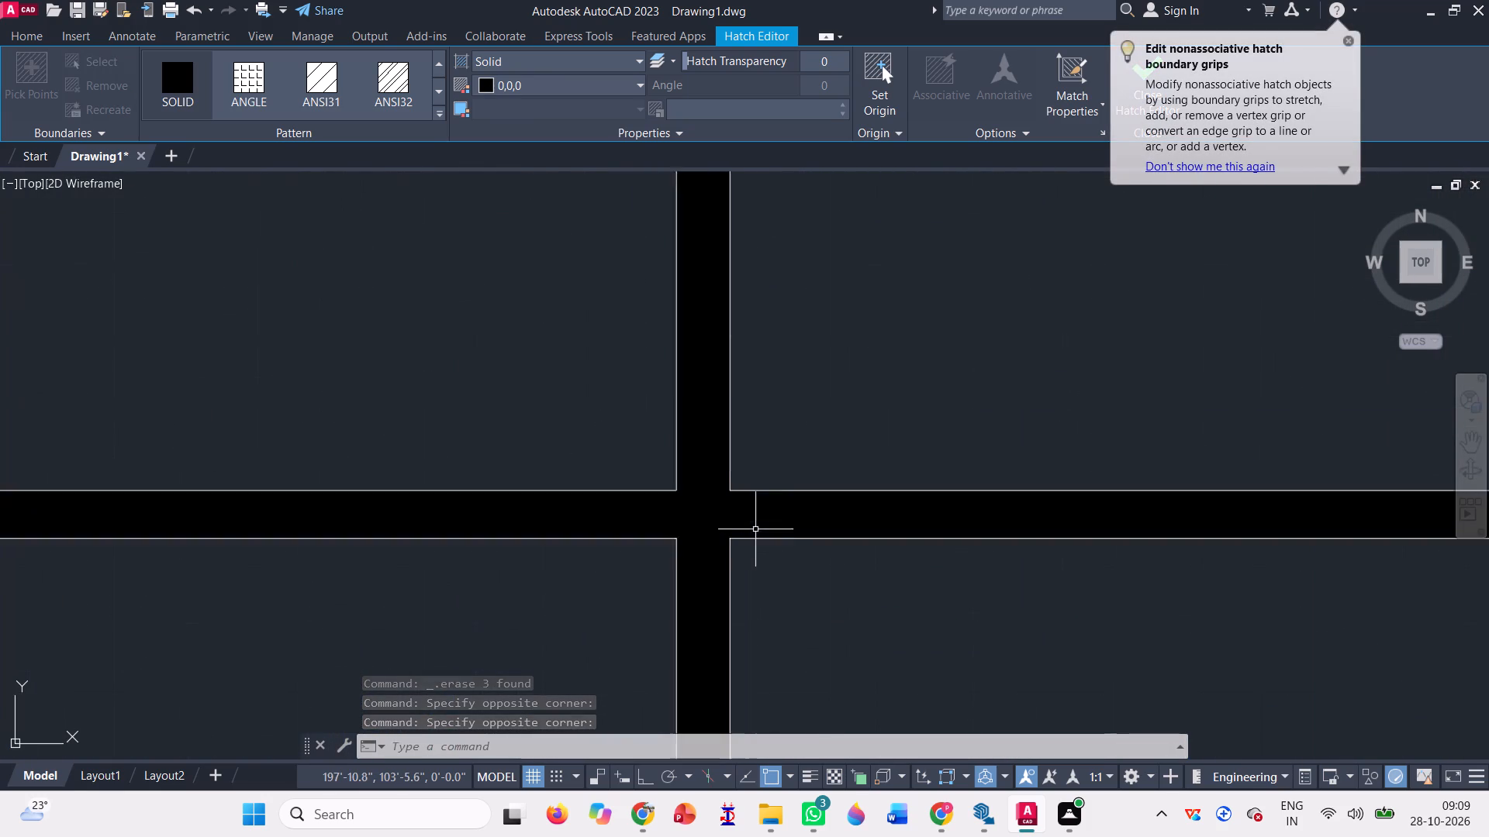
click(671, 480)
scroll(662, 483, down, 13)
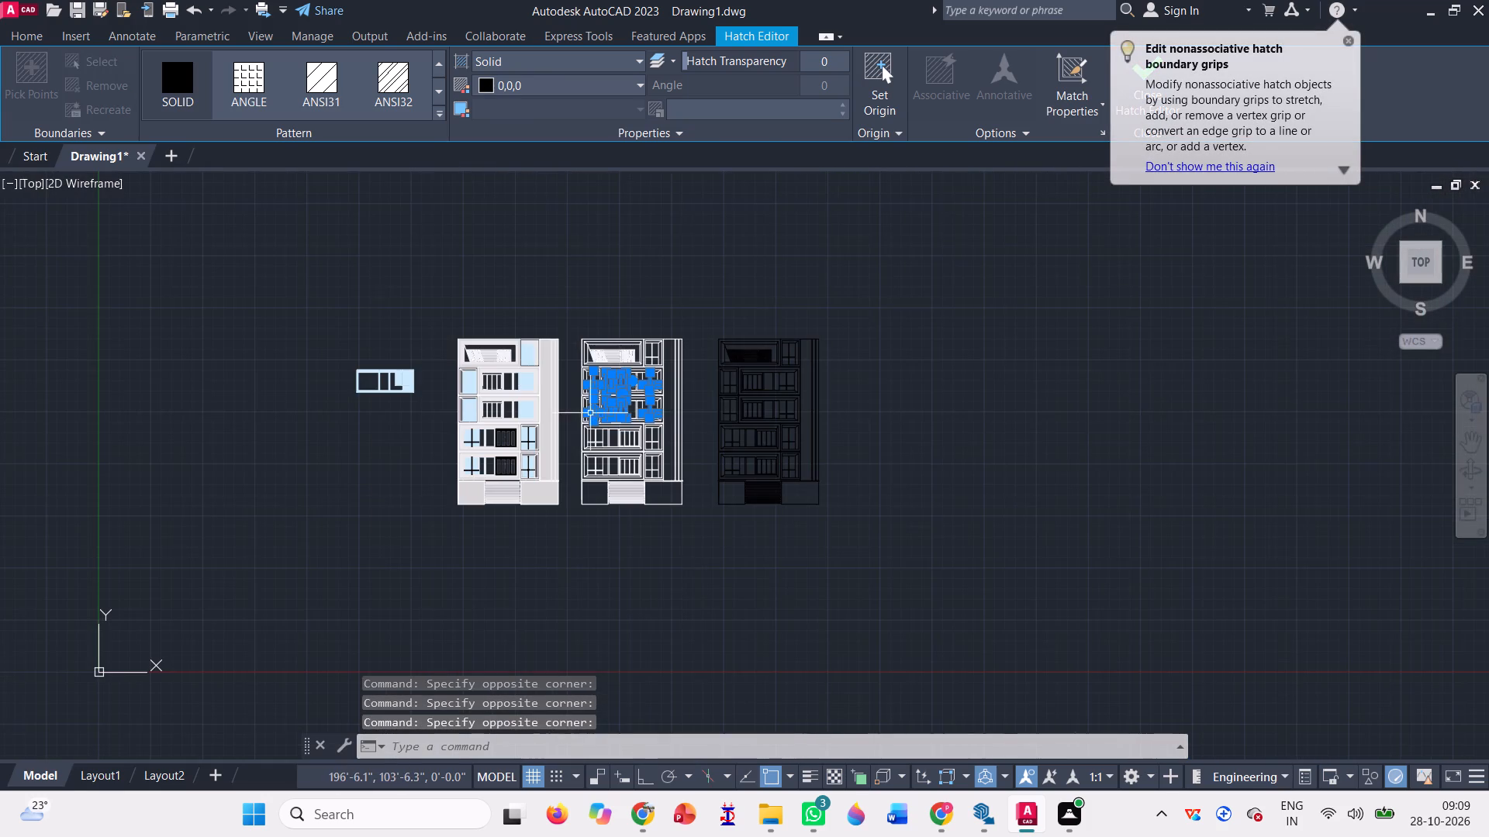
text(m)
key(space)
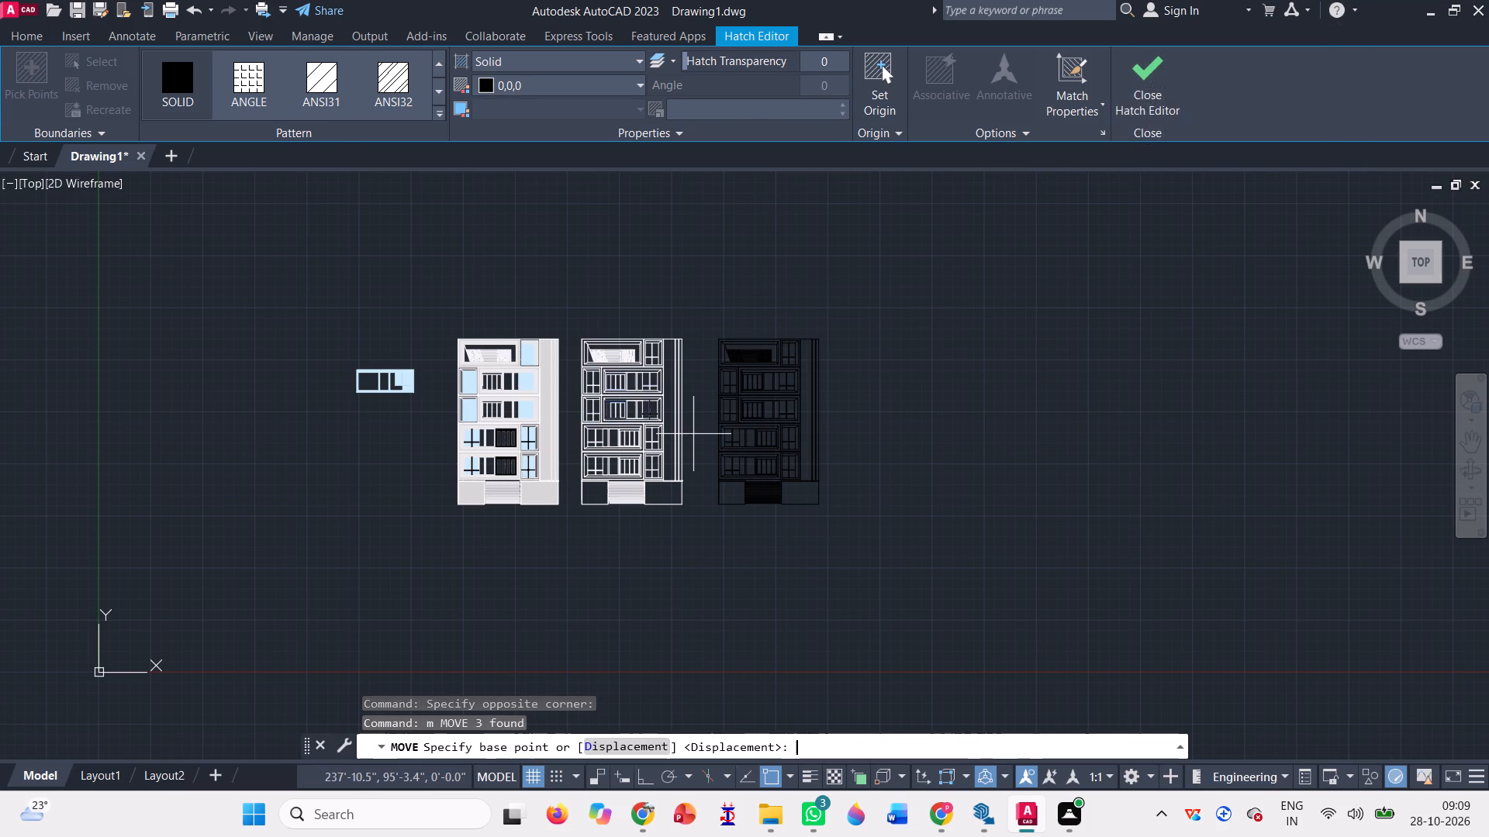
click(682, 508)
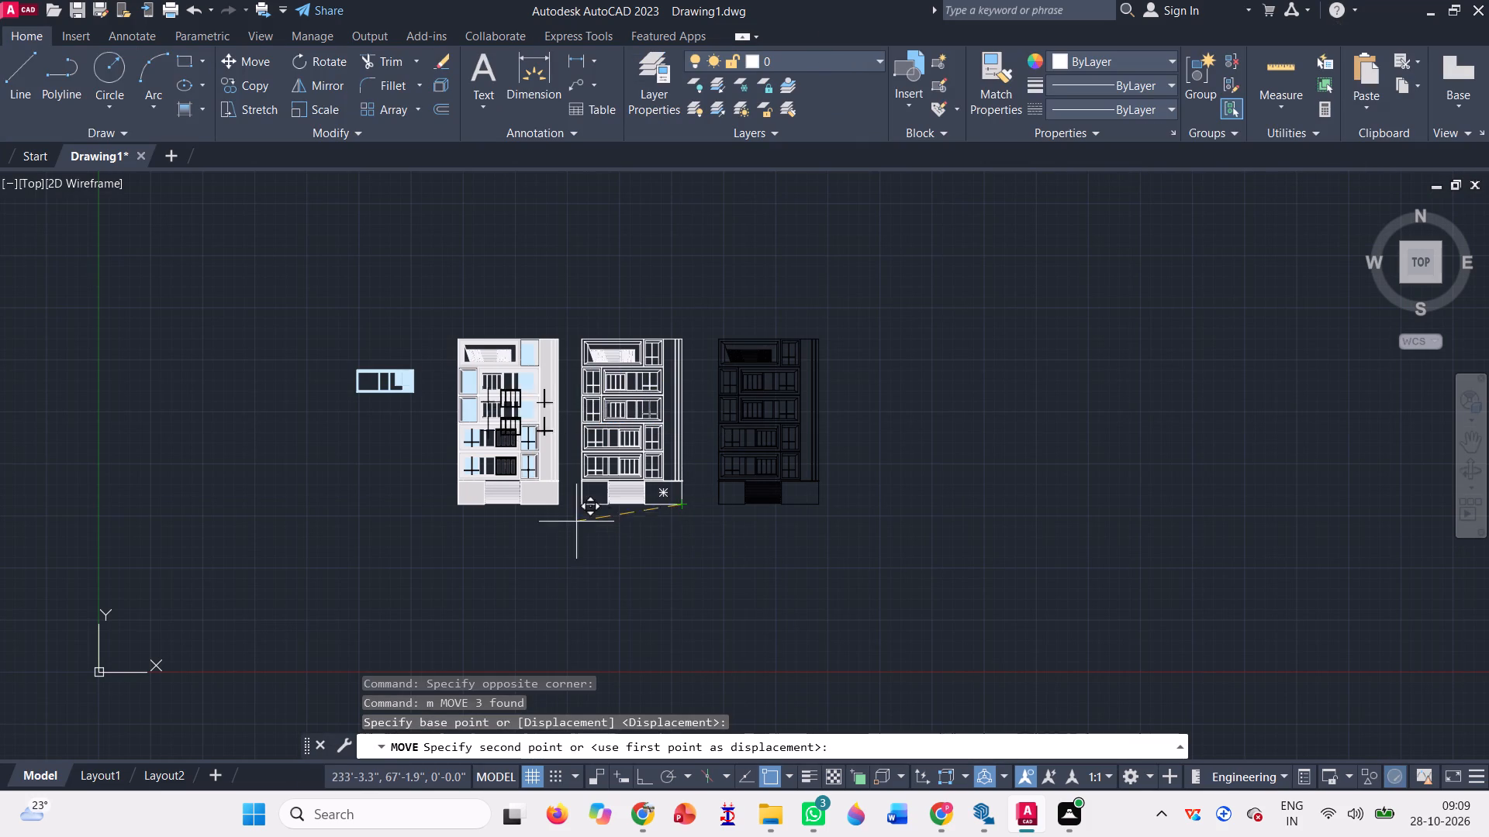
scroll(555, 508, up, 4)
click(575, 492)
scroll(650, 546, down, 3)
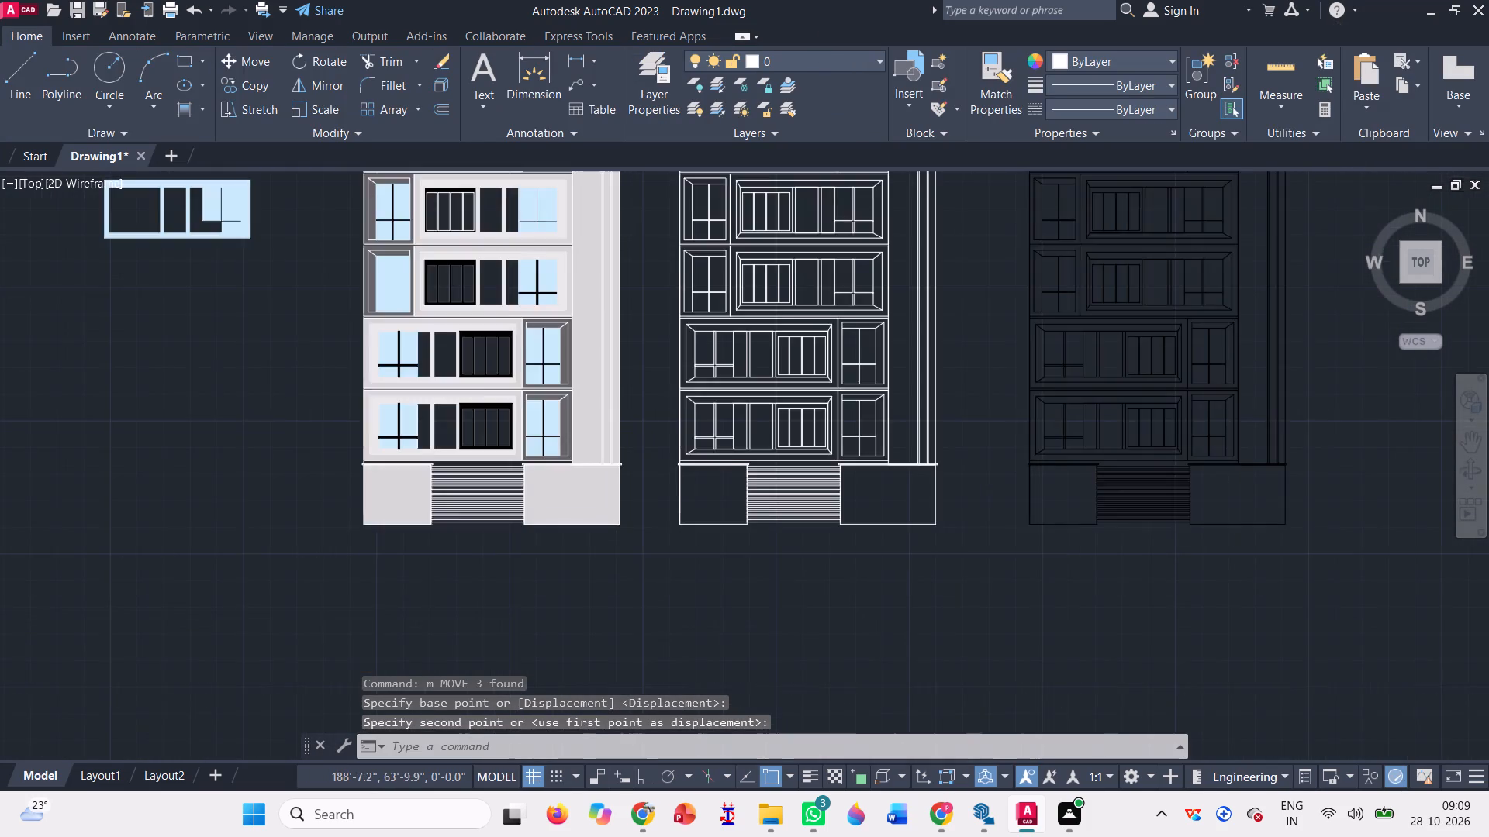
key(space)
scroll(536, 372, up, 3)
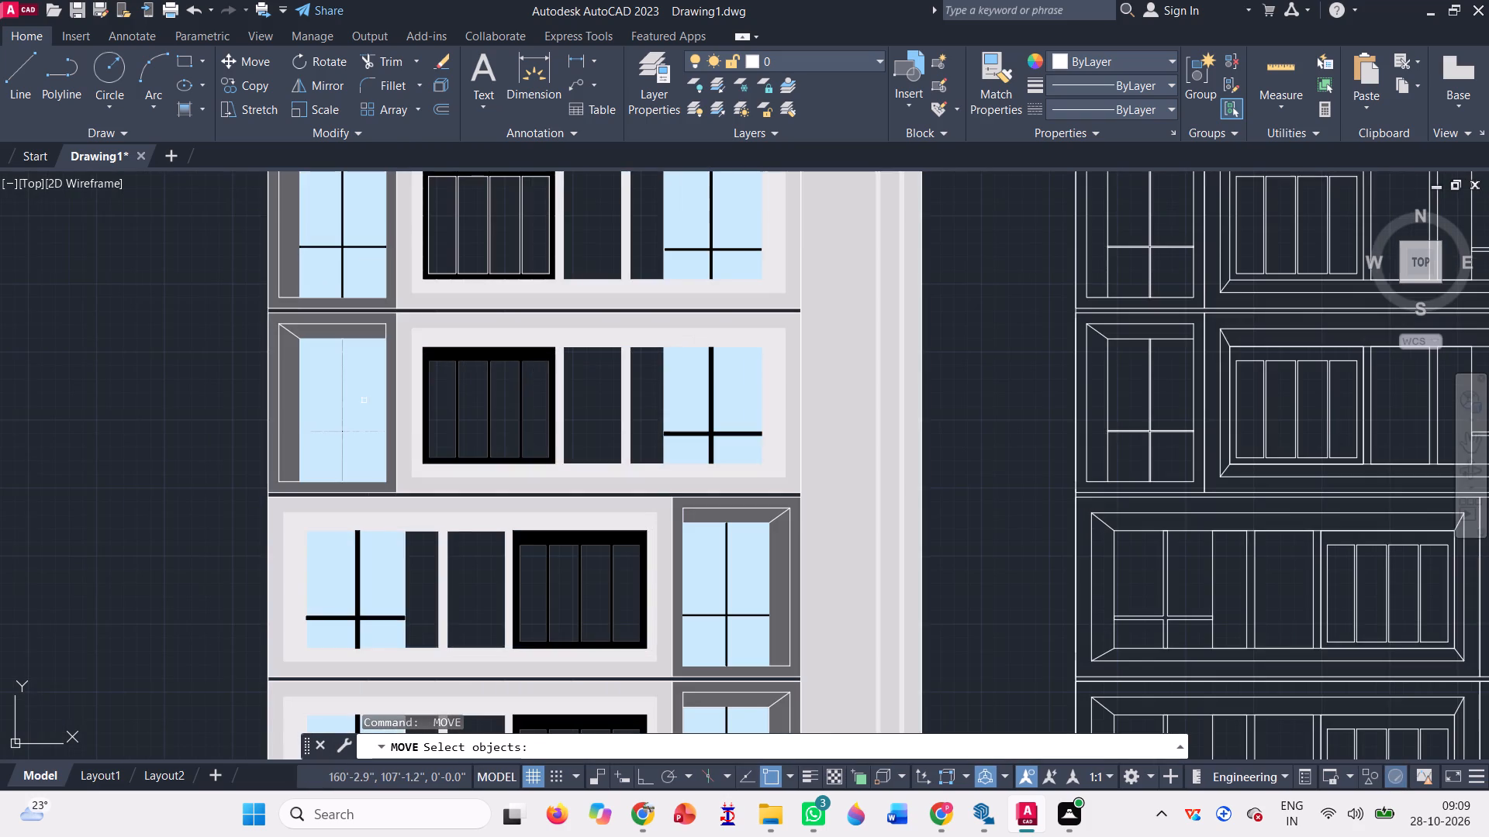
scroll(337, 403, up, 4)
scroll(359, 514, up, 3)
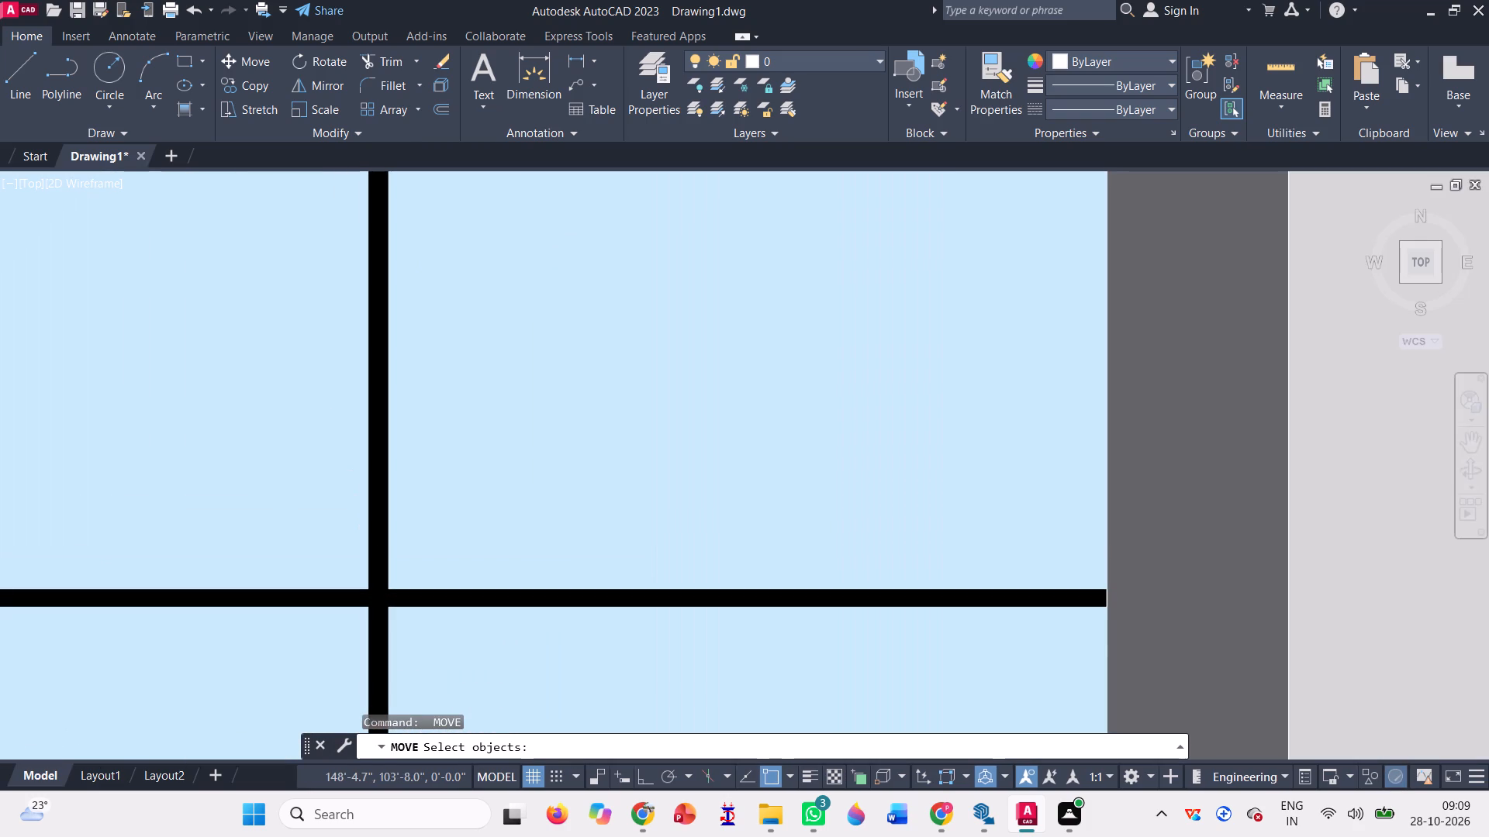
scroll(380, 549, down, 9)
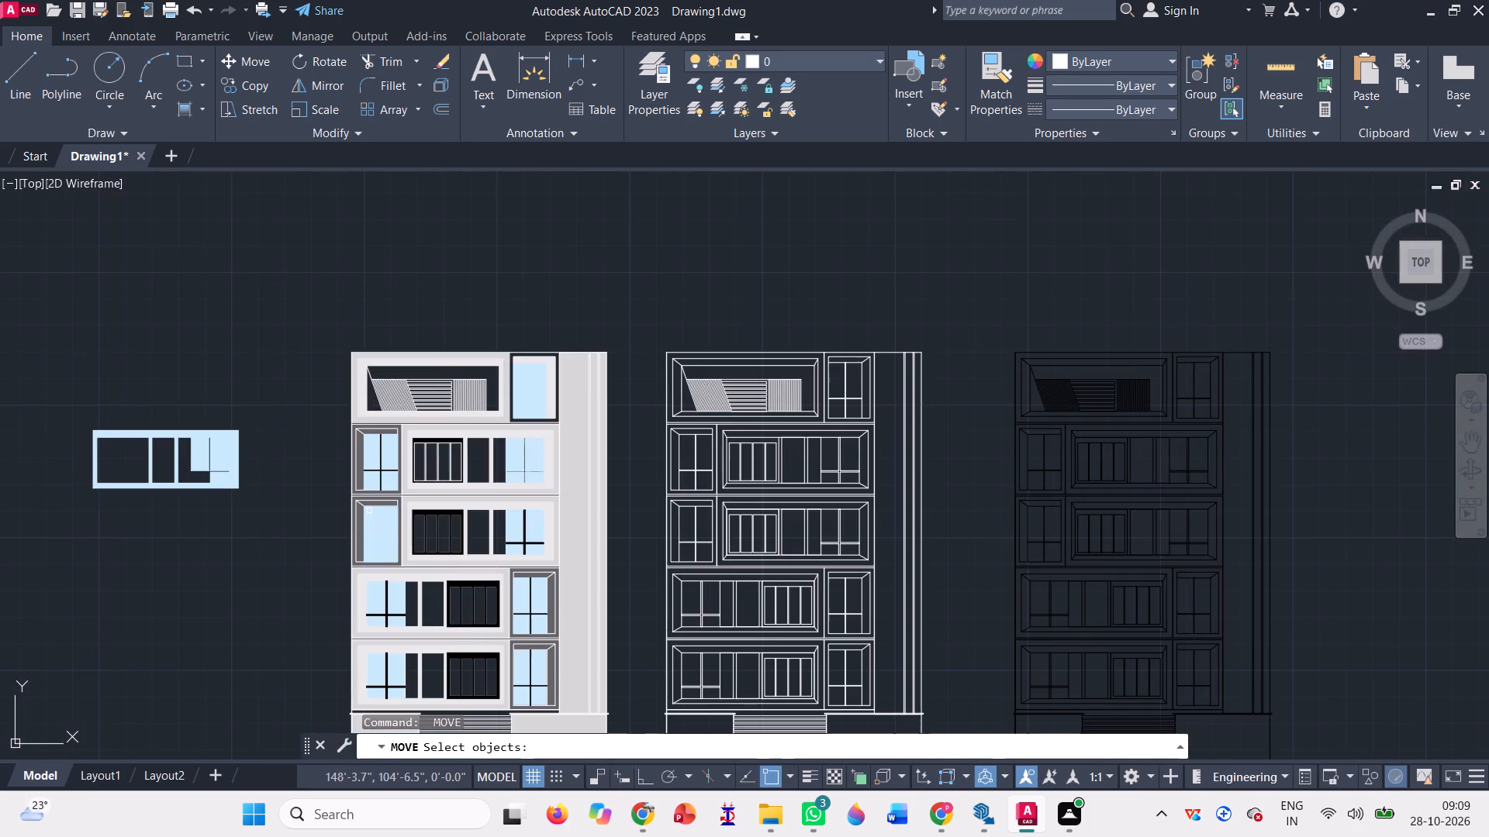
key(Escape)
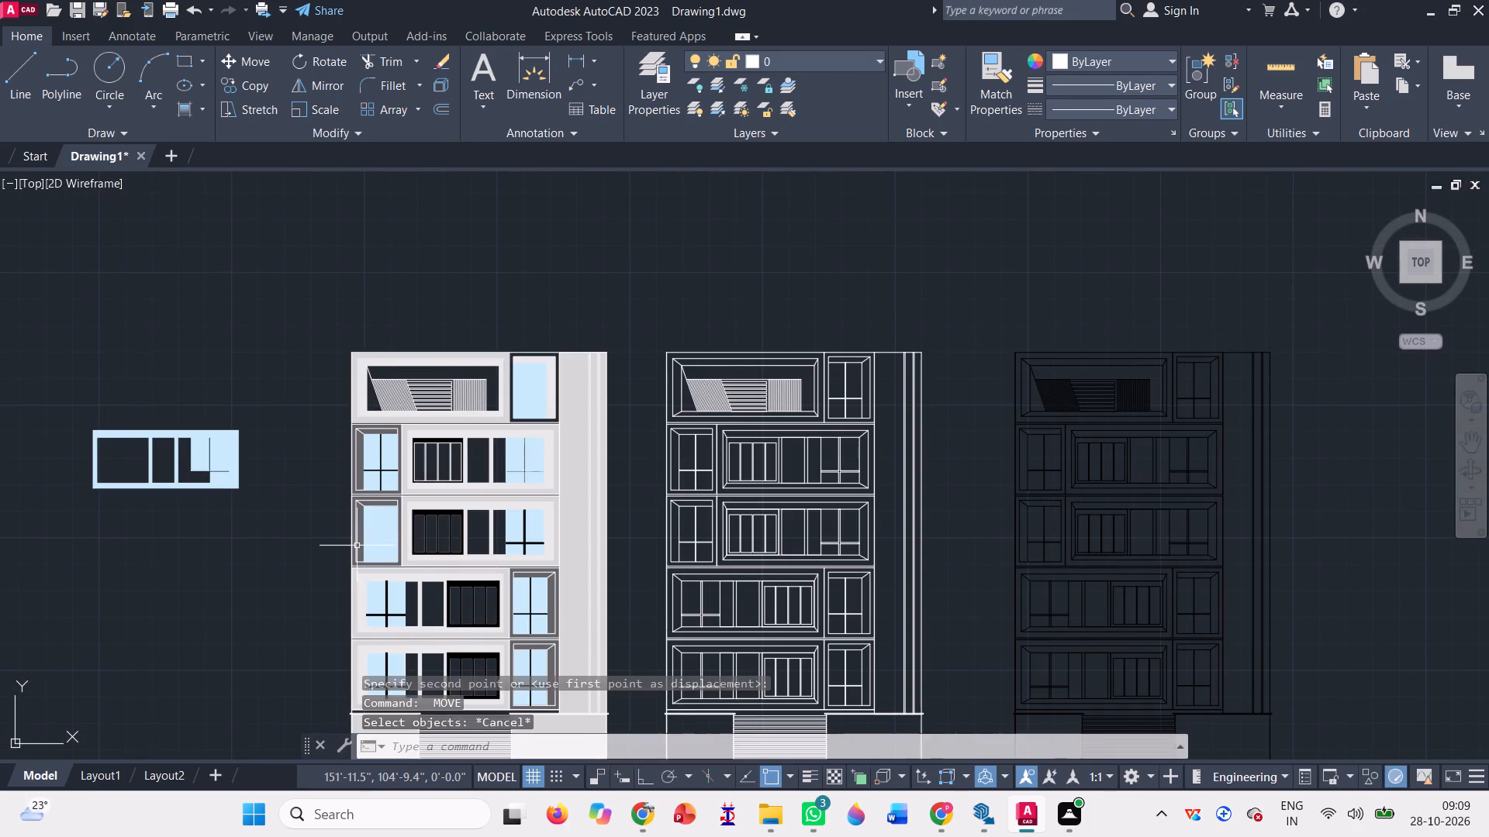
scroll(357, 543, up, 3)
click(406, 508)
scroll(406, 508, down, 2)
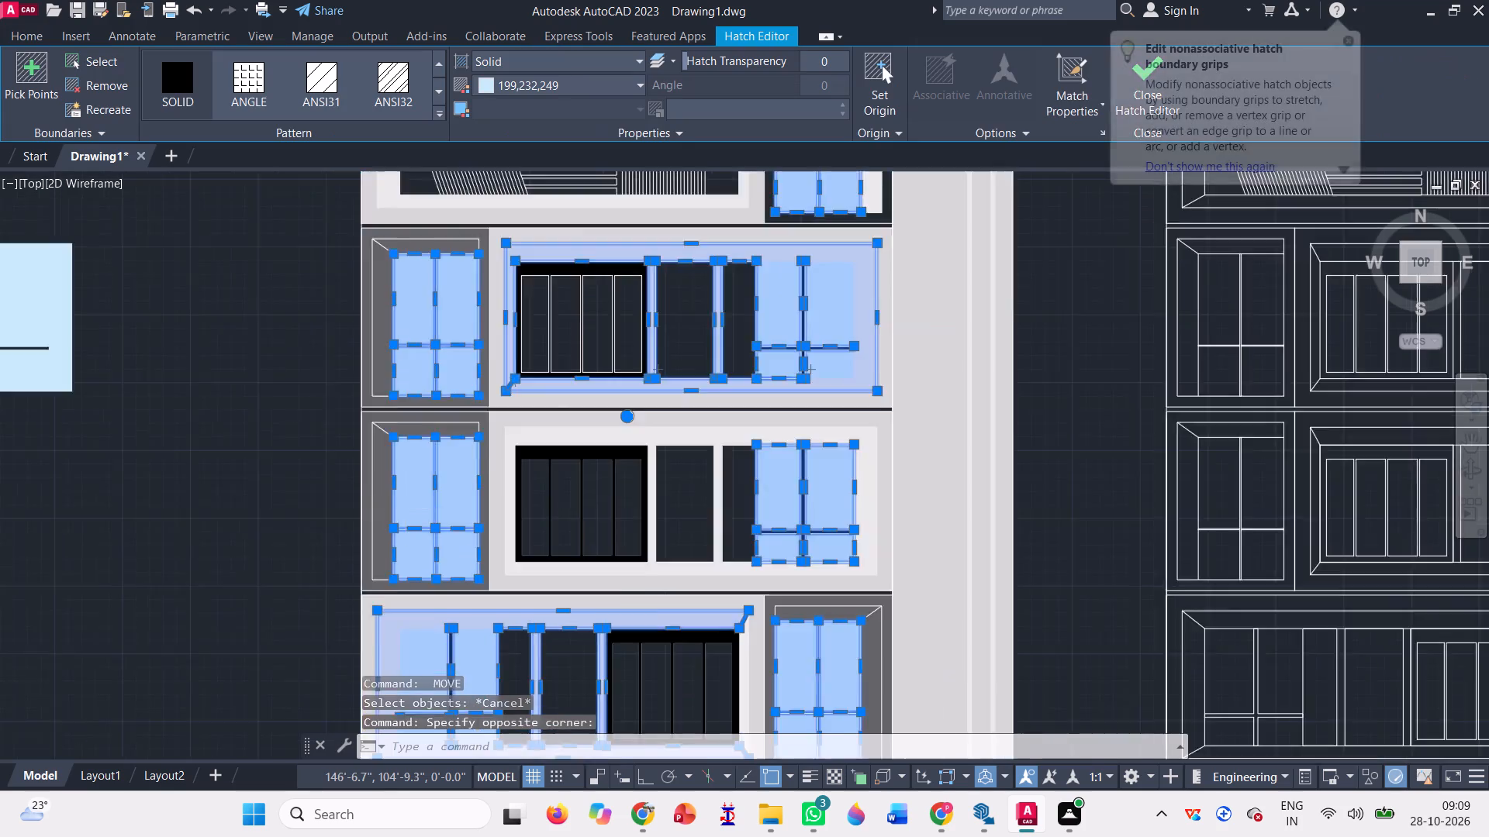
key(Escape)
Compare the window glazing bars on the coloured elevation's upper window floors with those on the middle elevation.
scroll(406, 511, up, 3)
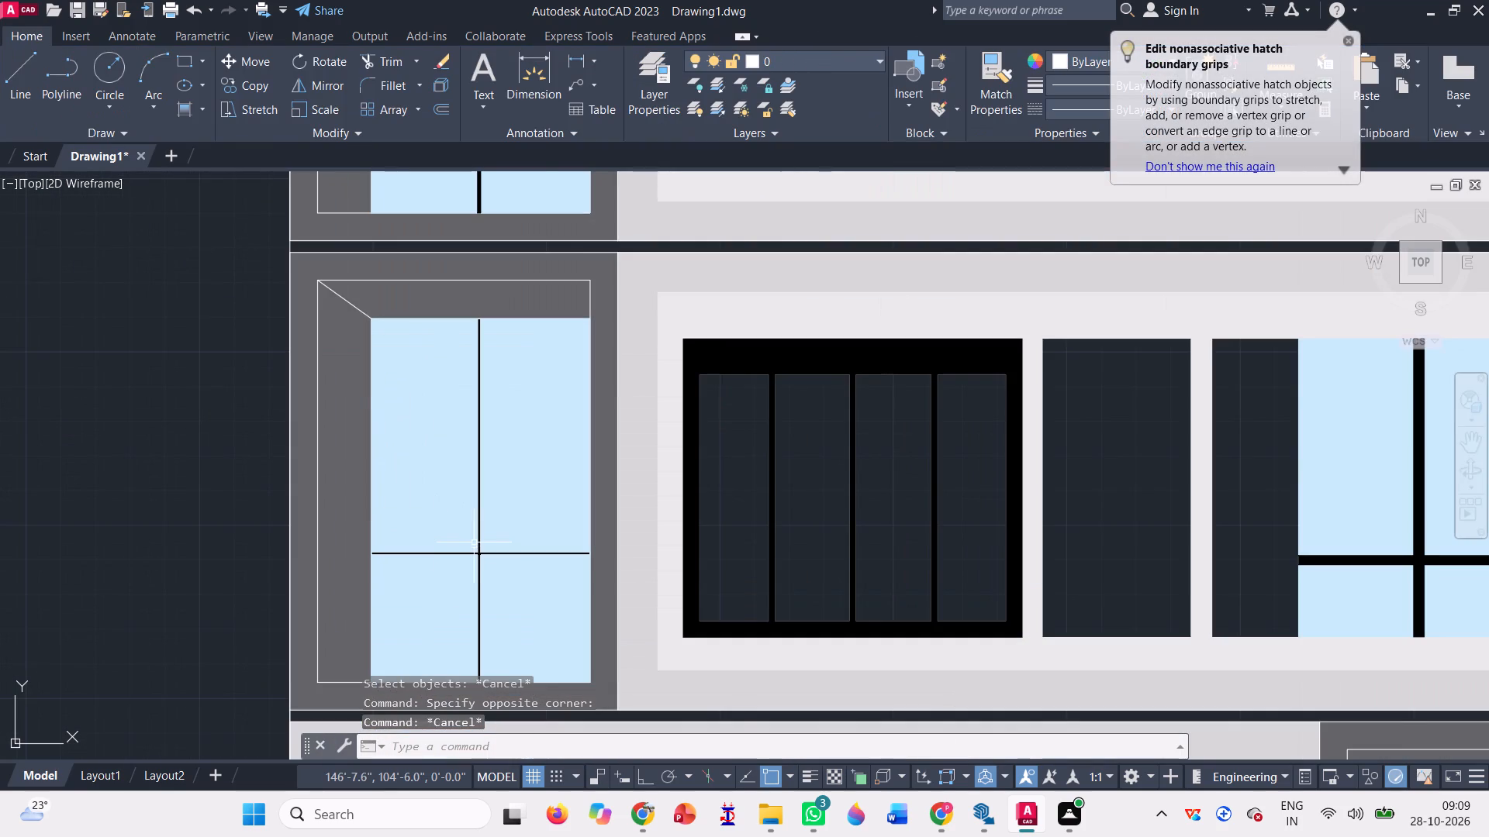
scroll(470, 529, down, 3)
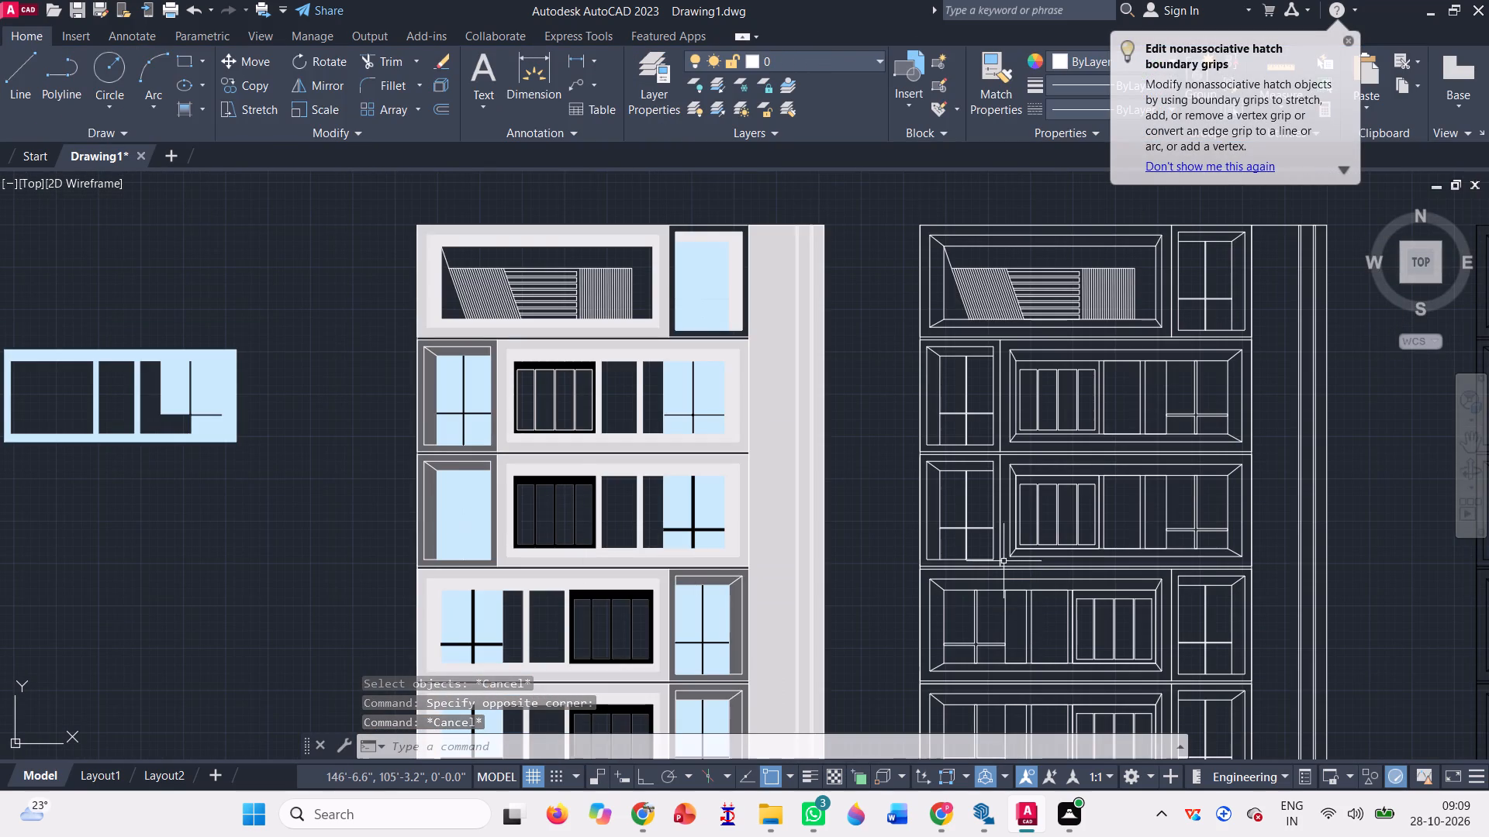
scroll(890, 378, up, 4)
scroll(786, 409, down, 2)
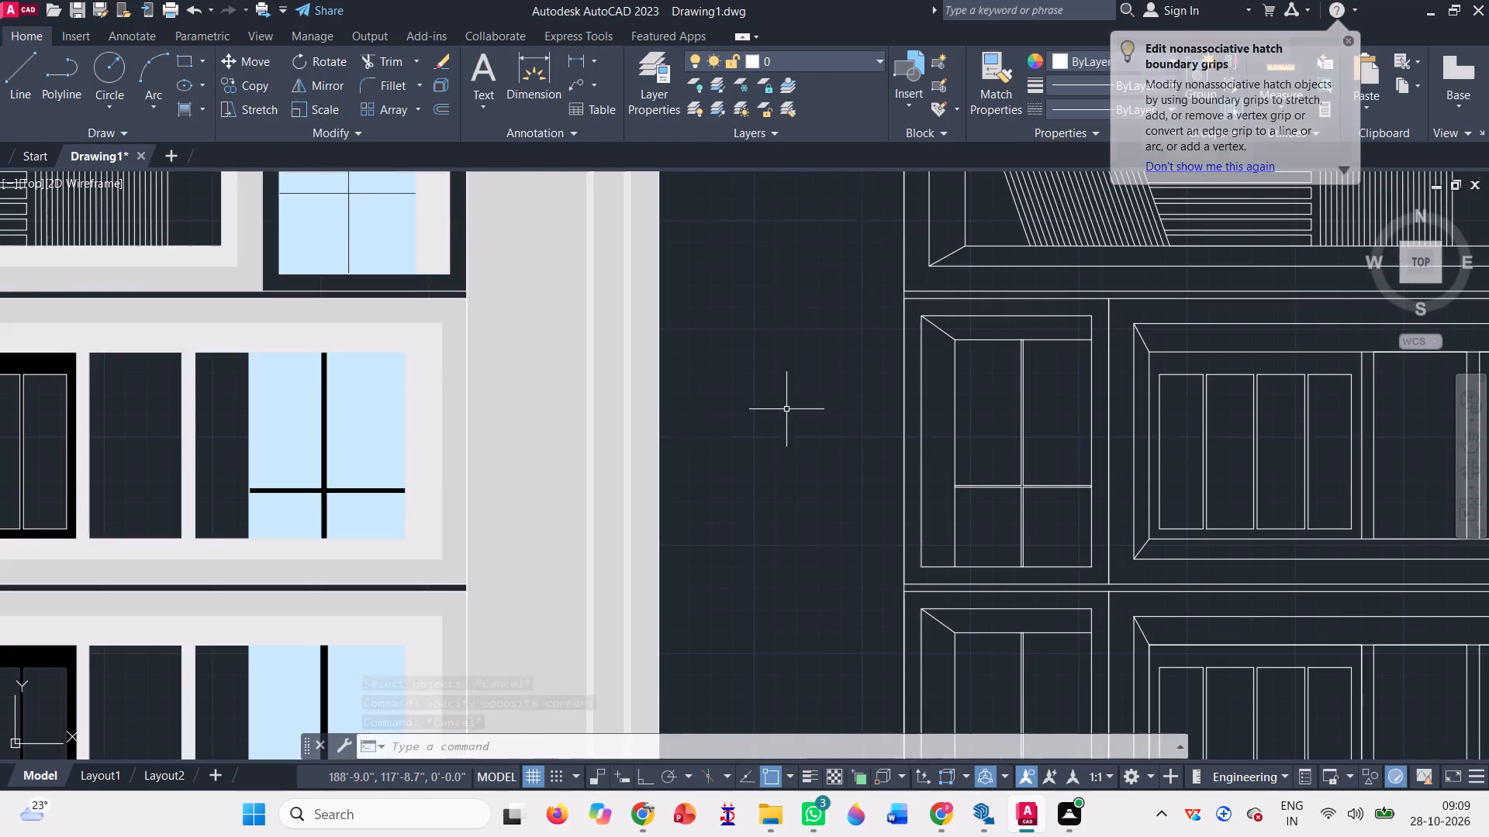
scroll(1074, 452, up, 3)
scroll(886, 560, up, 4)
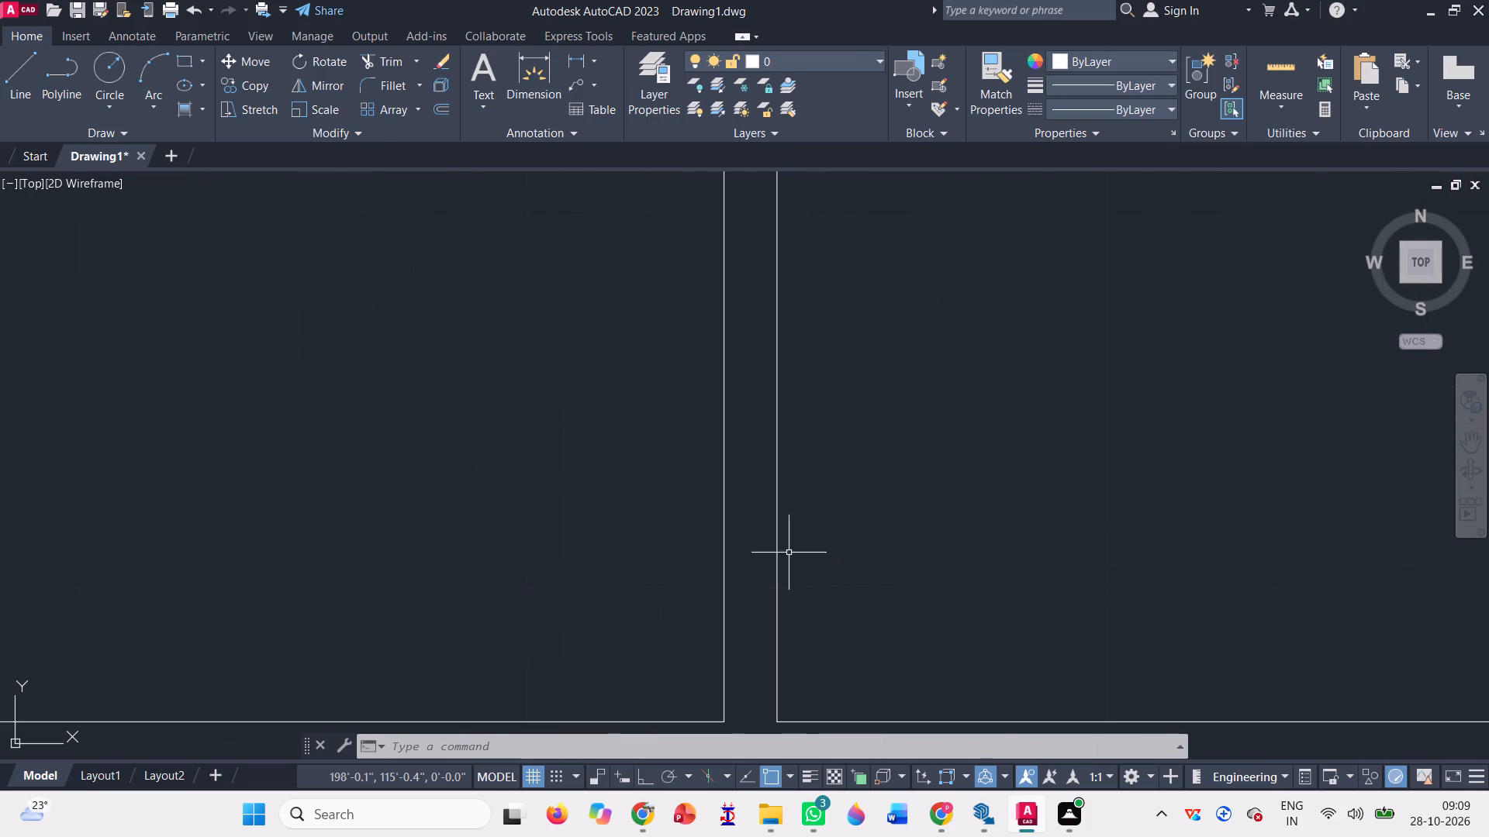
scroll(774, 542, down, 9)
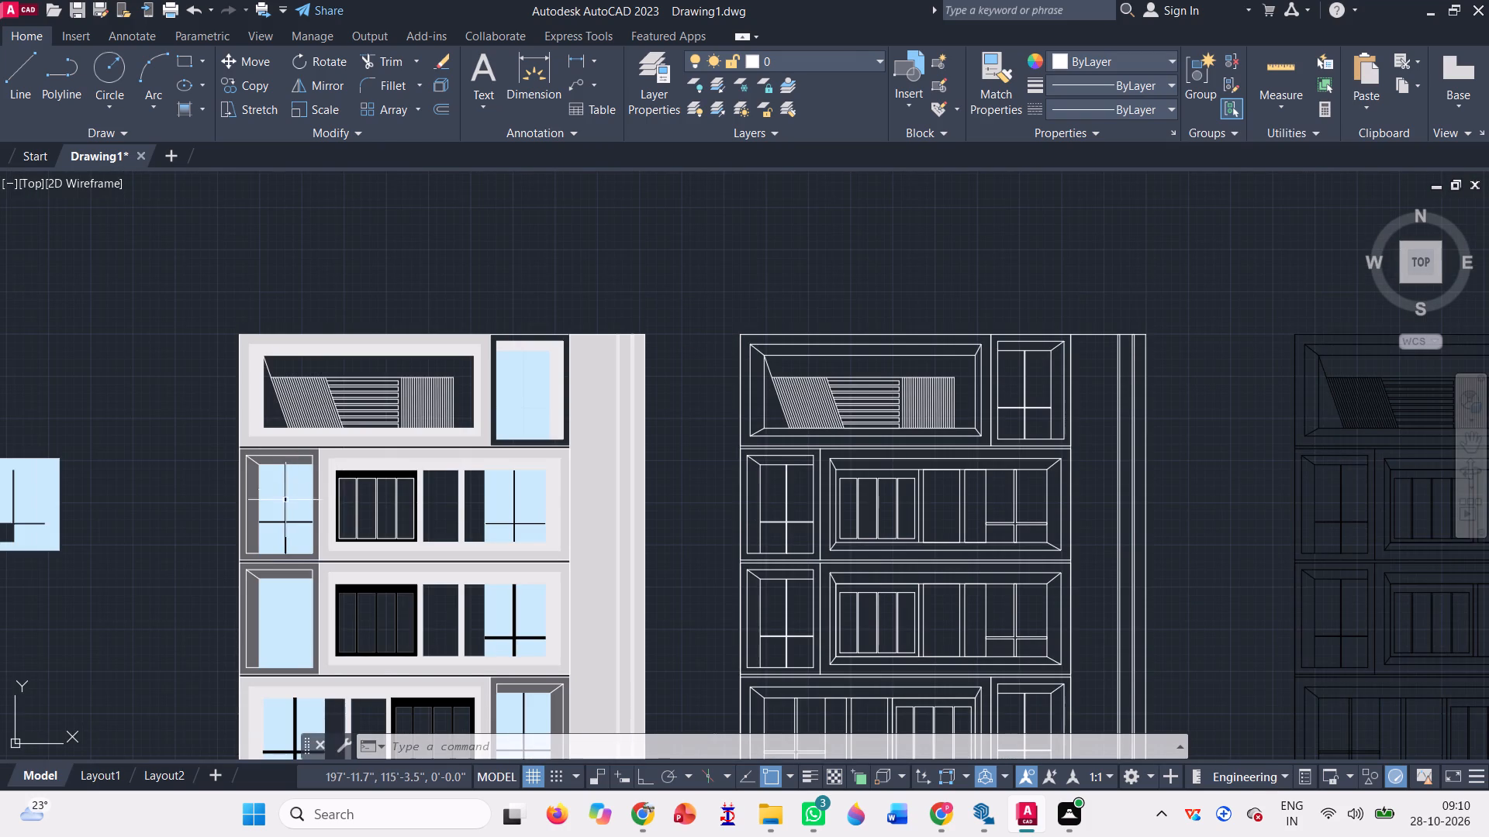
scroll(589, 542, down, 1)
click(220, 521)
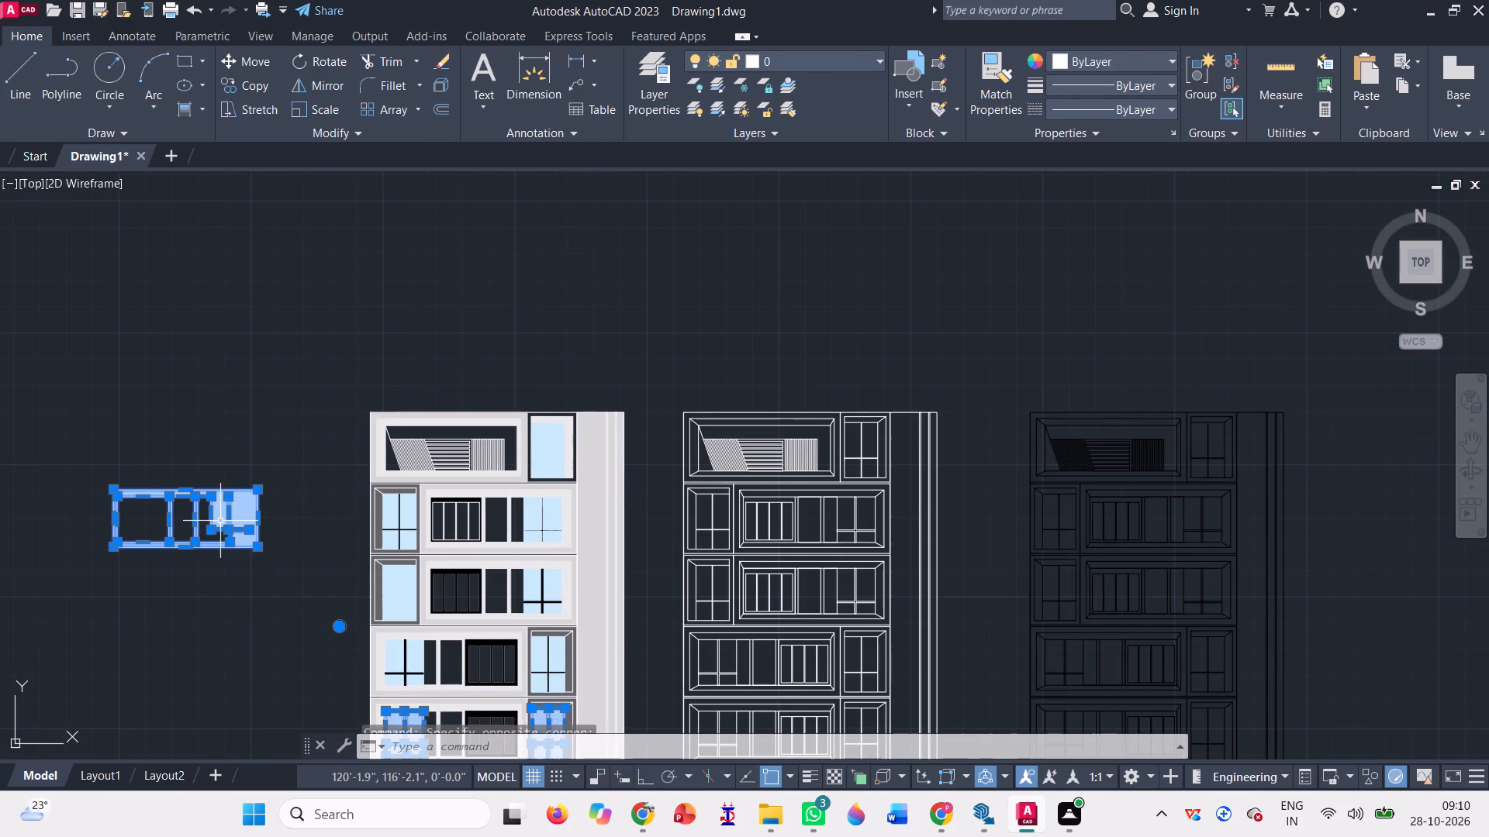
scroll(317, 458, down, 1)
key(Escape)
scroll(386, 525, up, 3)
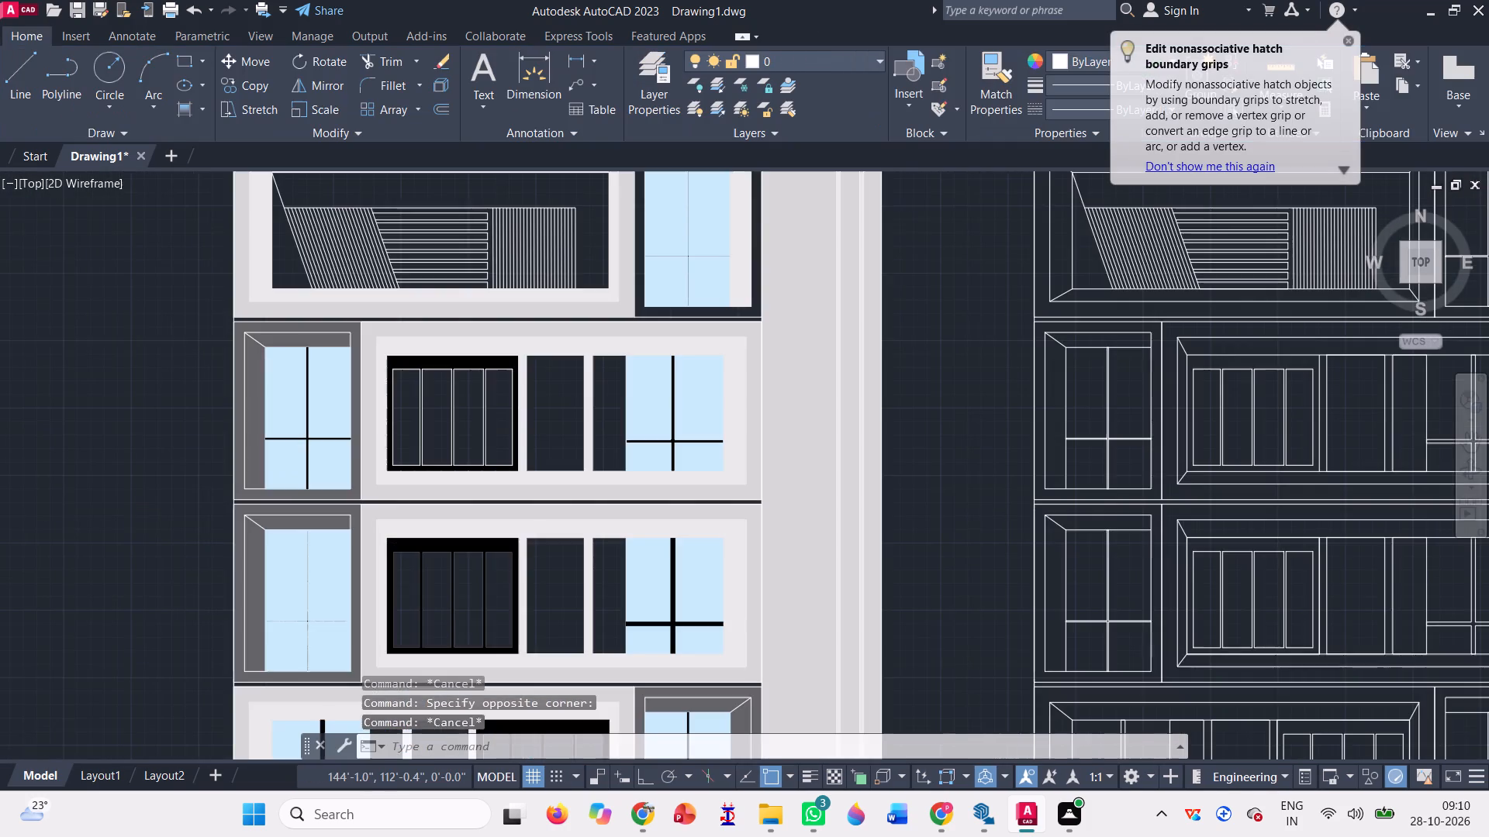
scroll(354, 459, up, 4)
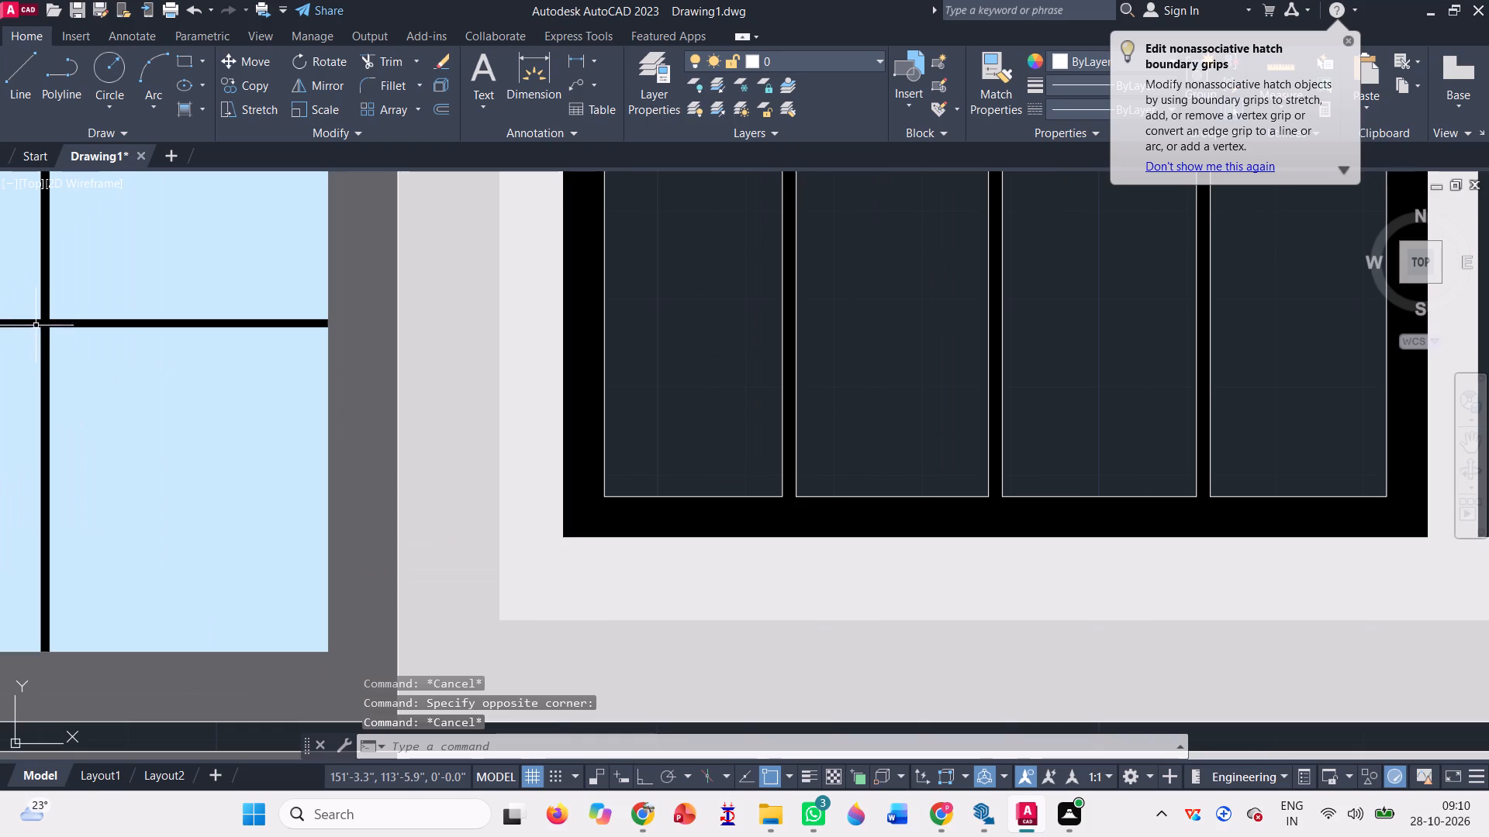
Copy the black hatch containing the upper narrow window's glazing bars to the empty space beside the coloured elevation, below the loose light-blue hatch.
click(45, 323)
scroll(309, 415, down, 4)
scroll(465, 429, down, 2)
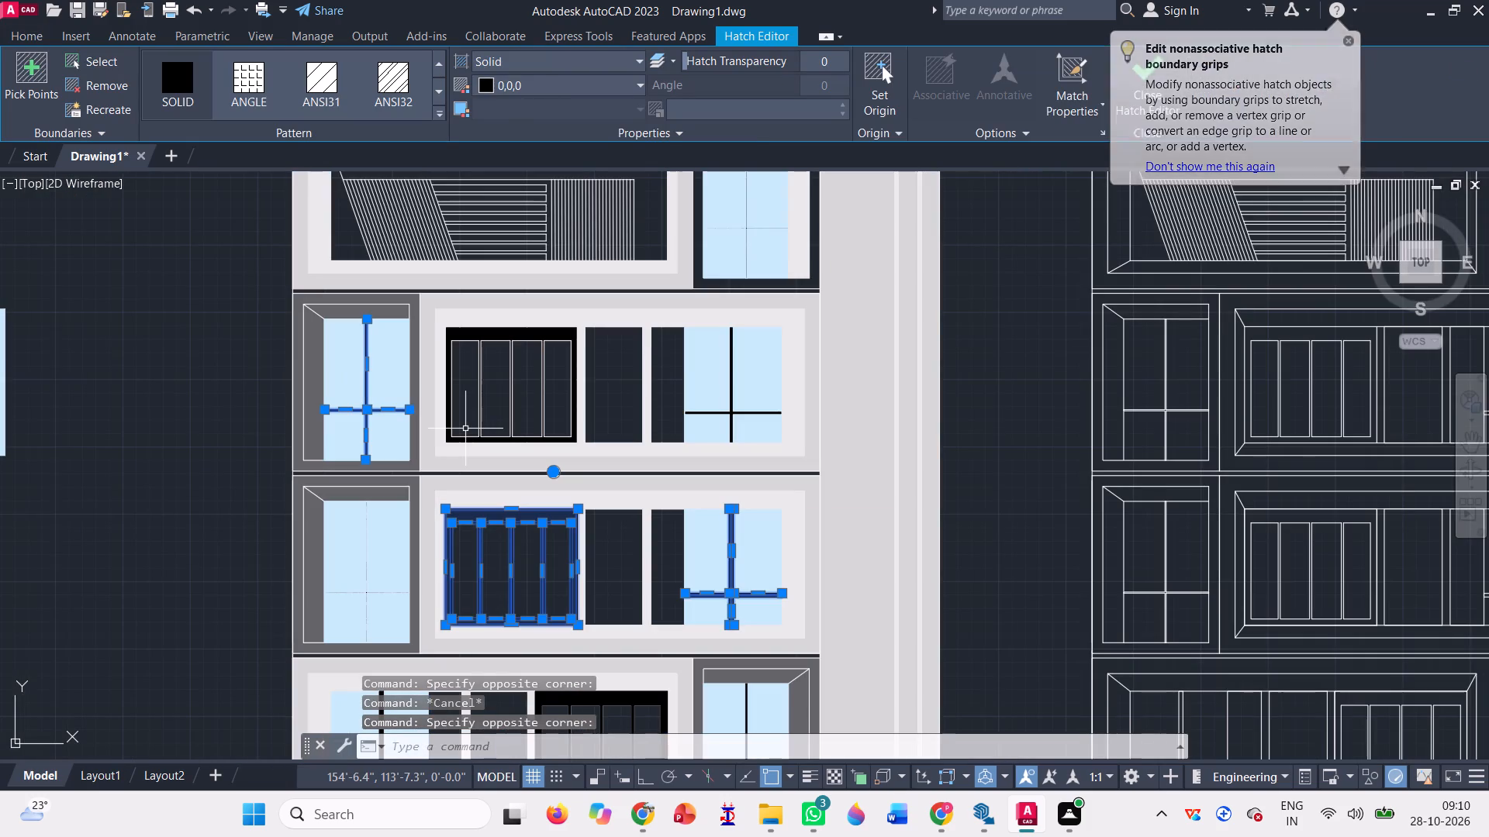
text(co)
key(space)
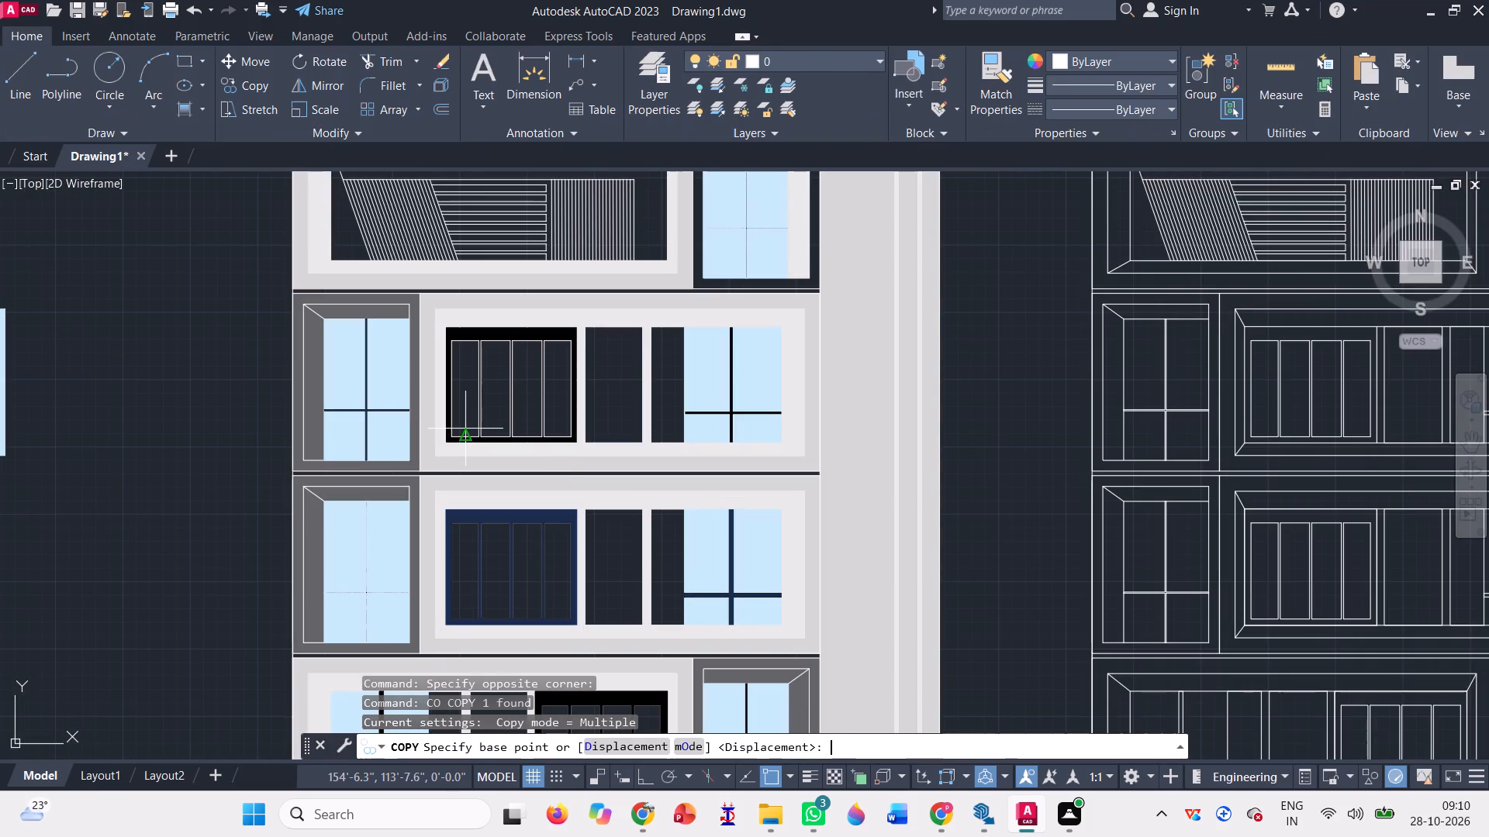
click(422, 416)
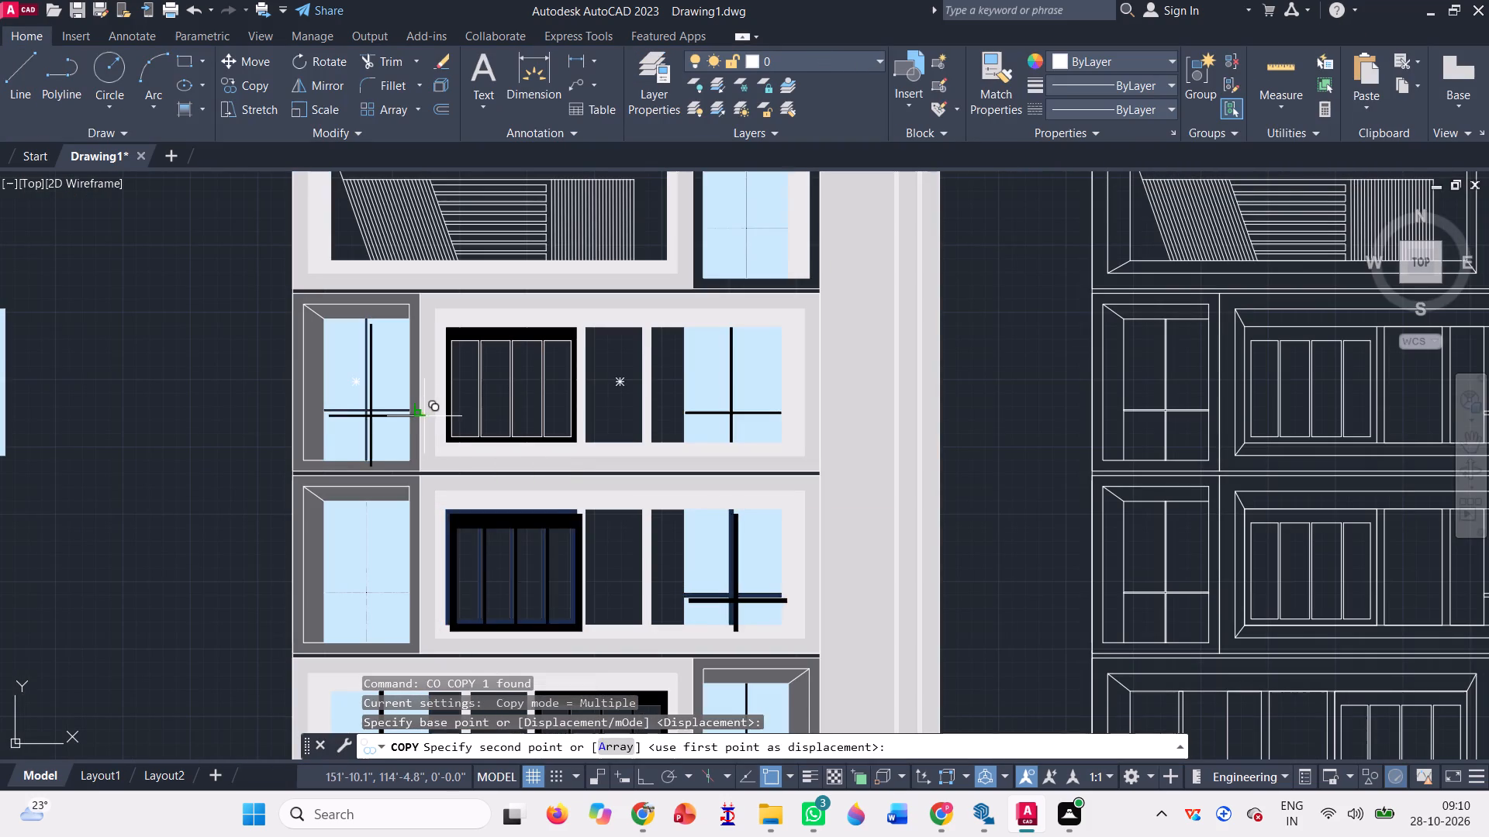
scroll(610, 405, down, 3)
click(361, 476)
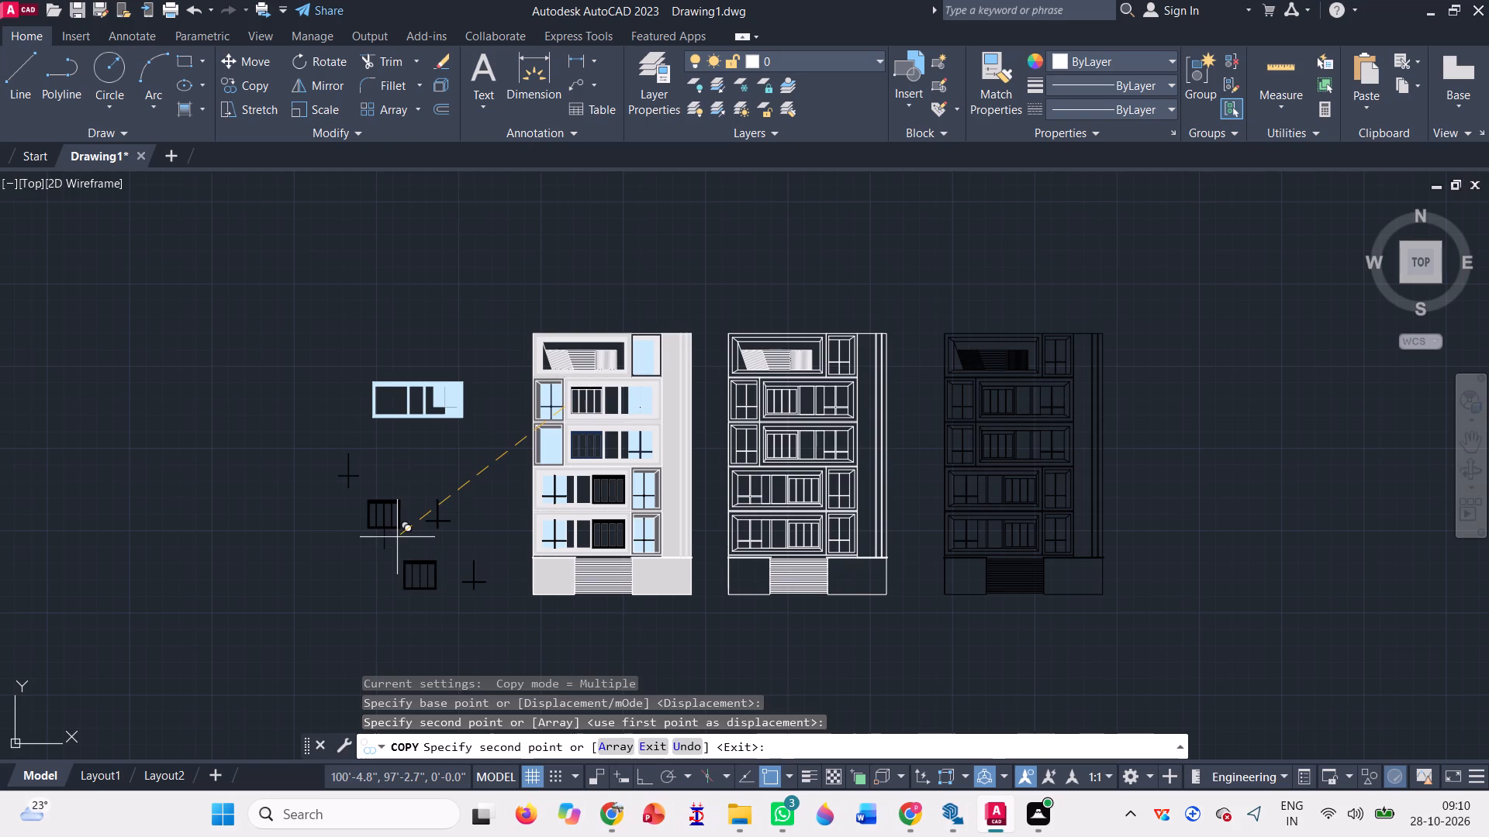
key(Escape)
Trim away the copied hatch's barred window frame and wide-window cross, keeping only the narrow window's glazing-bar cross.
scroll(368, 545, up, 3)
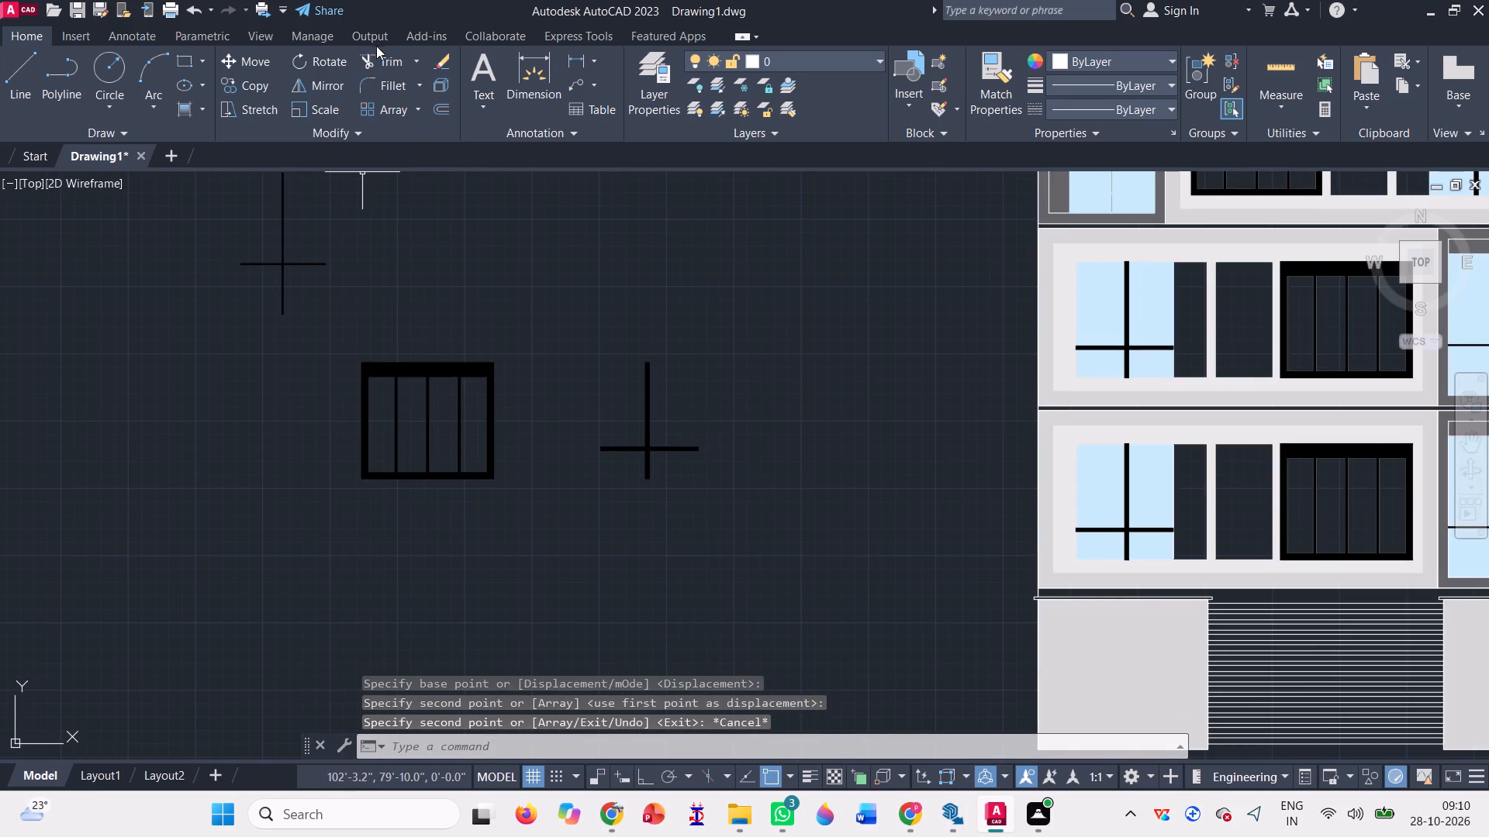
click(387, 63)
click(427, 376)
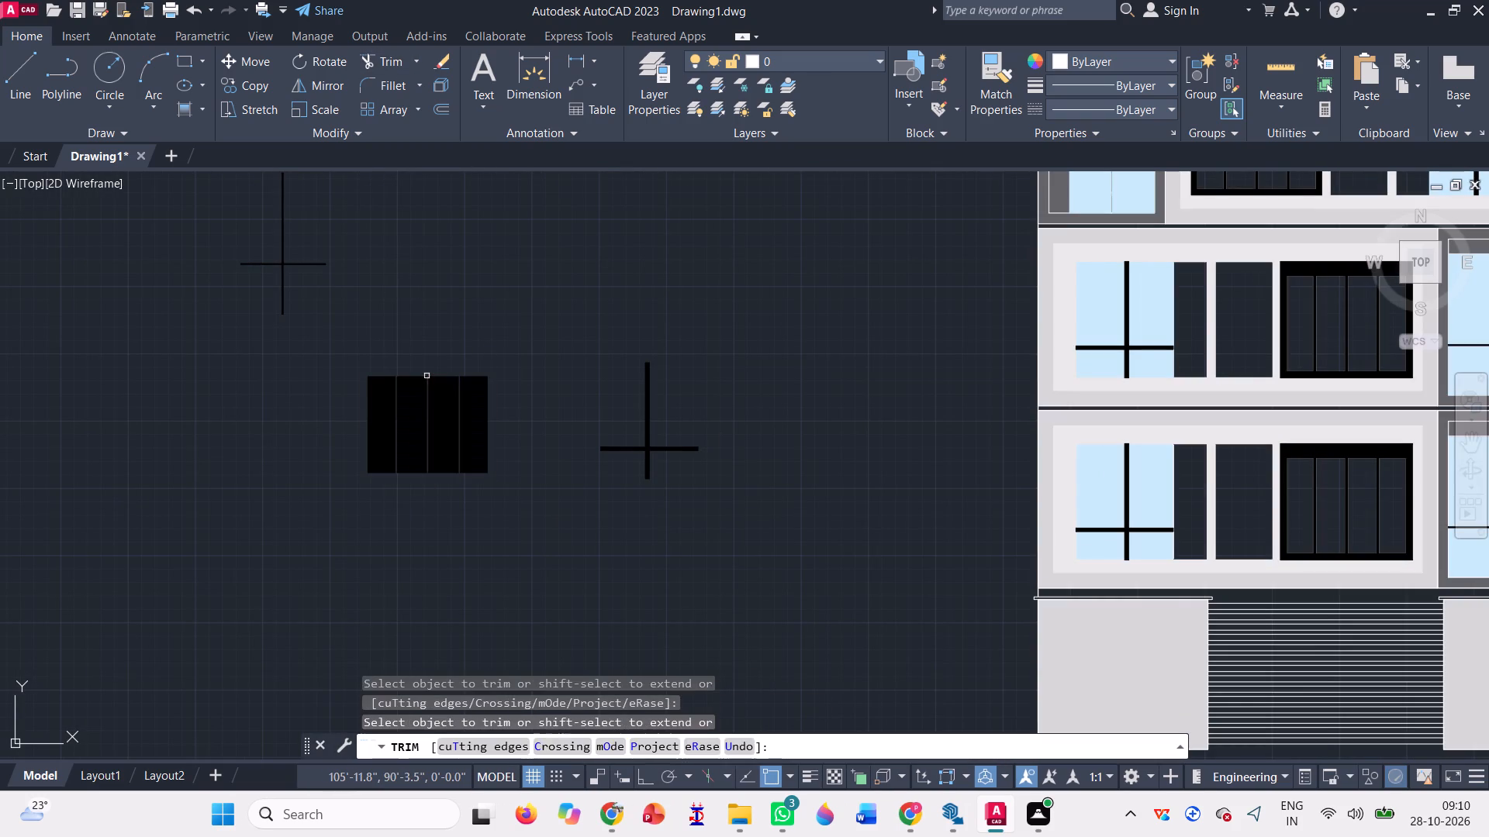
click(439, 389)
click(481, 405)
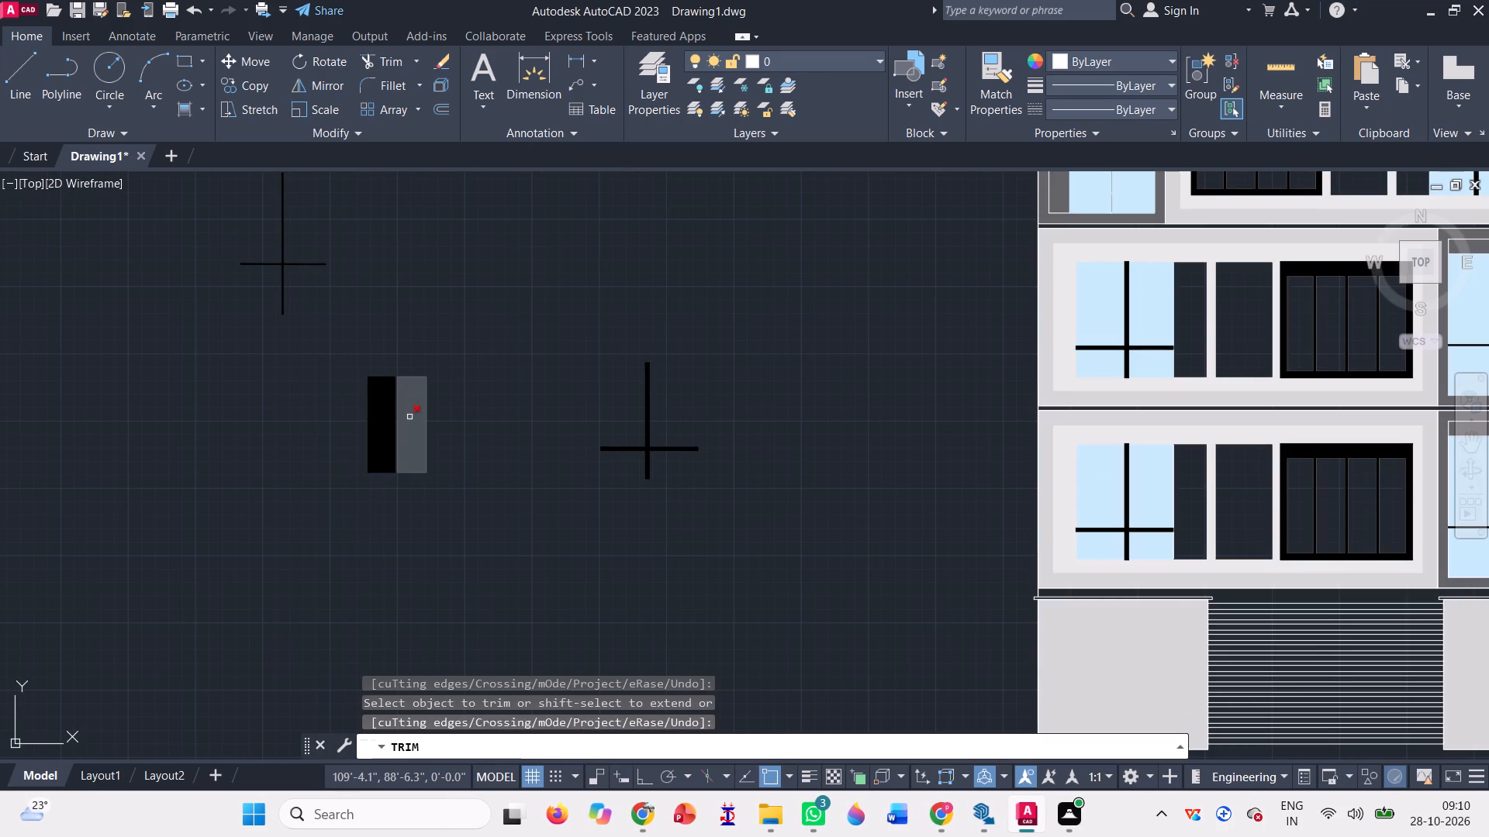
click(410, 417)
click(389, 415)
click(655, 455)
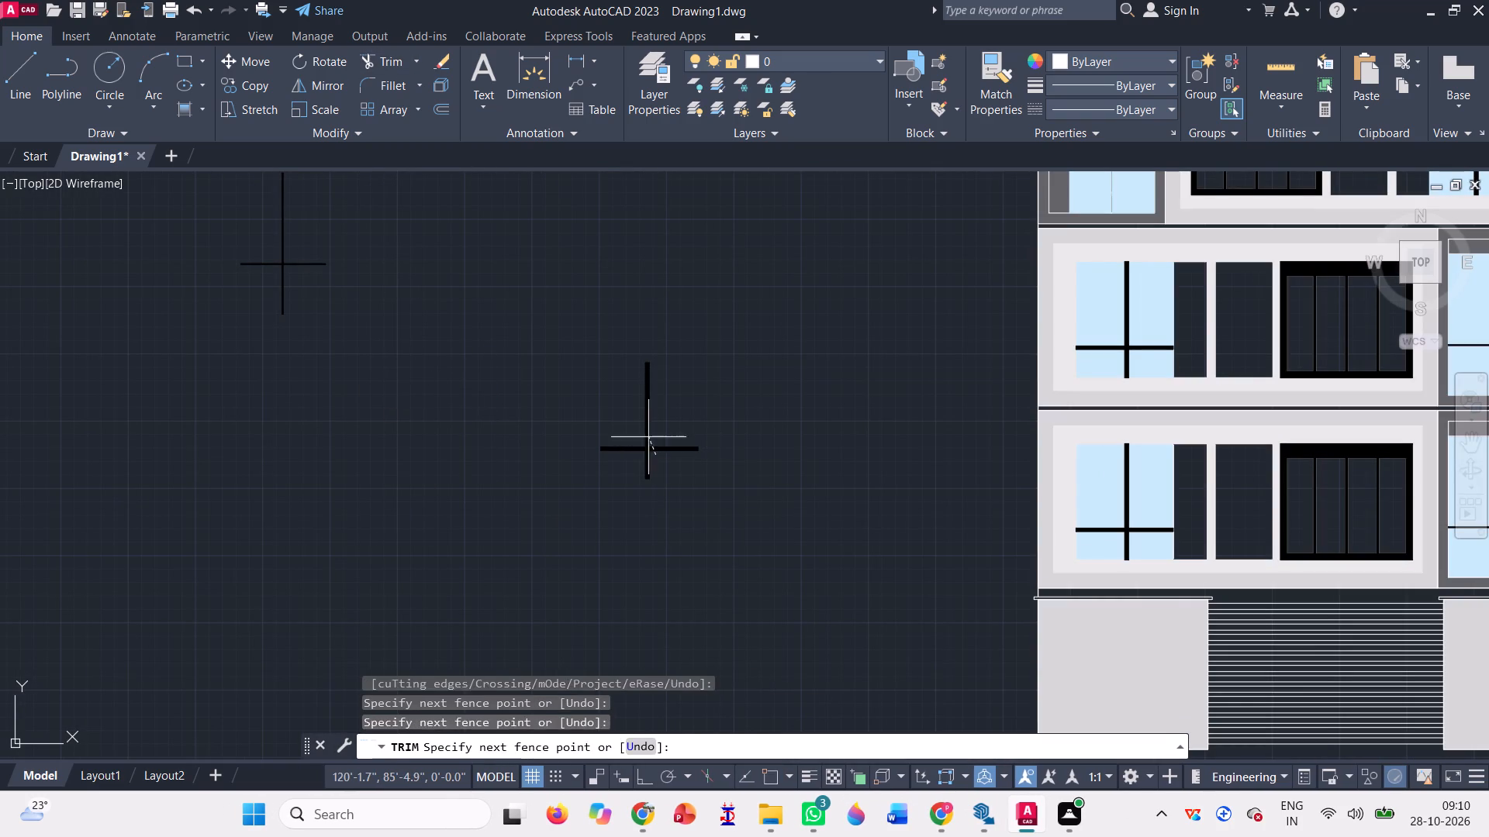
click(648, 435)
click(646, 450)
scroll(662, 477, down, 2)
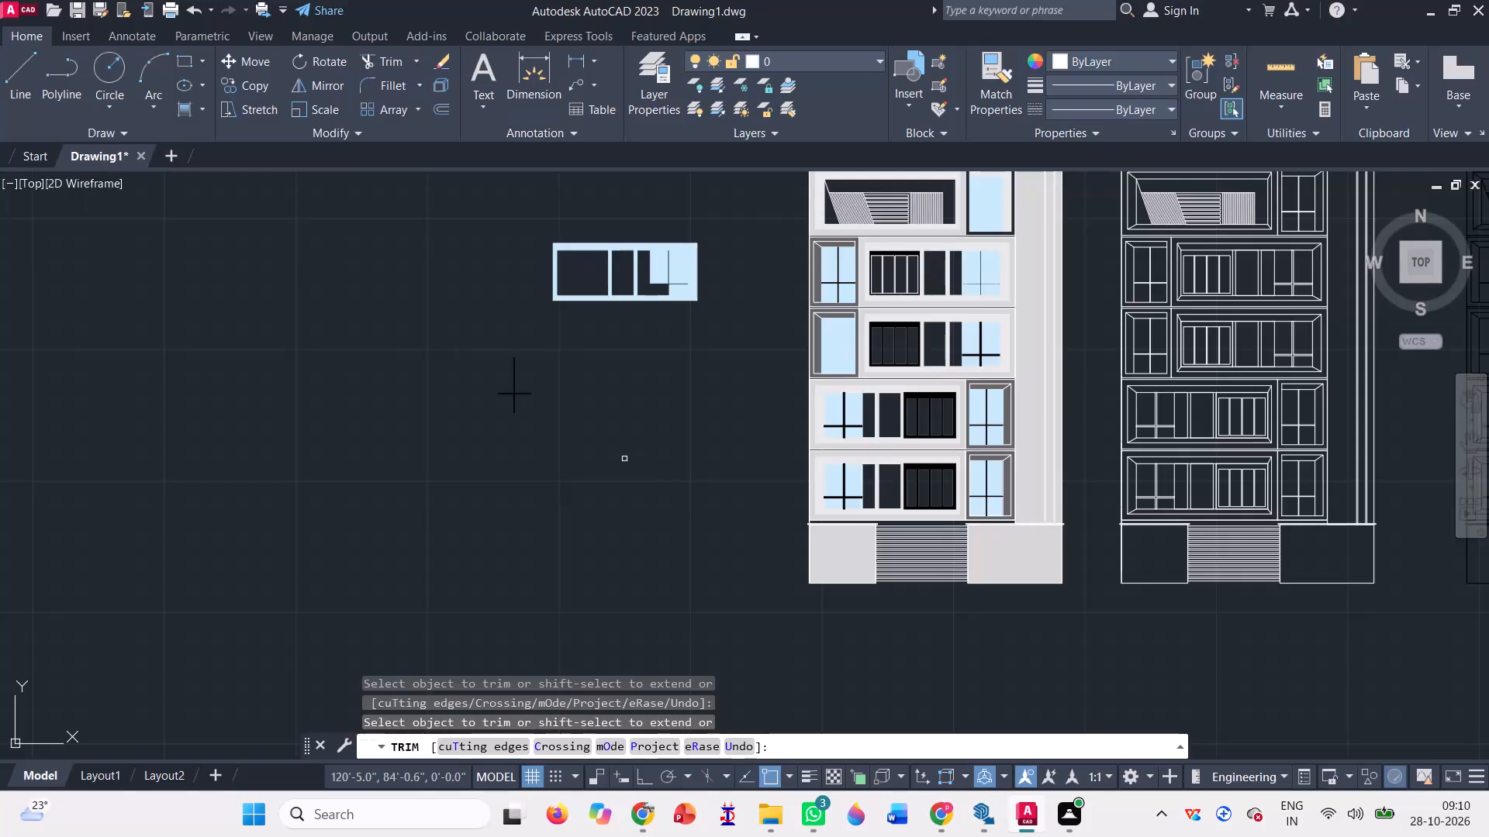
key(Escape)
Move the loose narrow glazing-bar cross into the coloured elevation's bare narrow window on the third floor from the top, matching the vertical bar's lower corner to the glass's bar gap.
scroll(550, 409, up, 3)
click(509, 392)
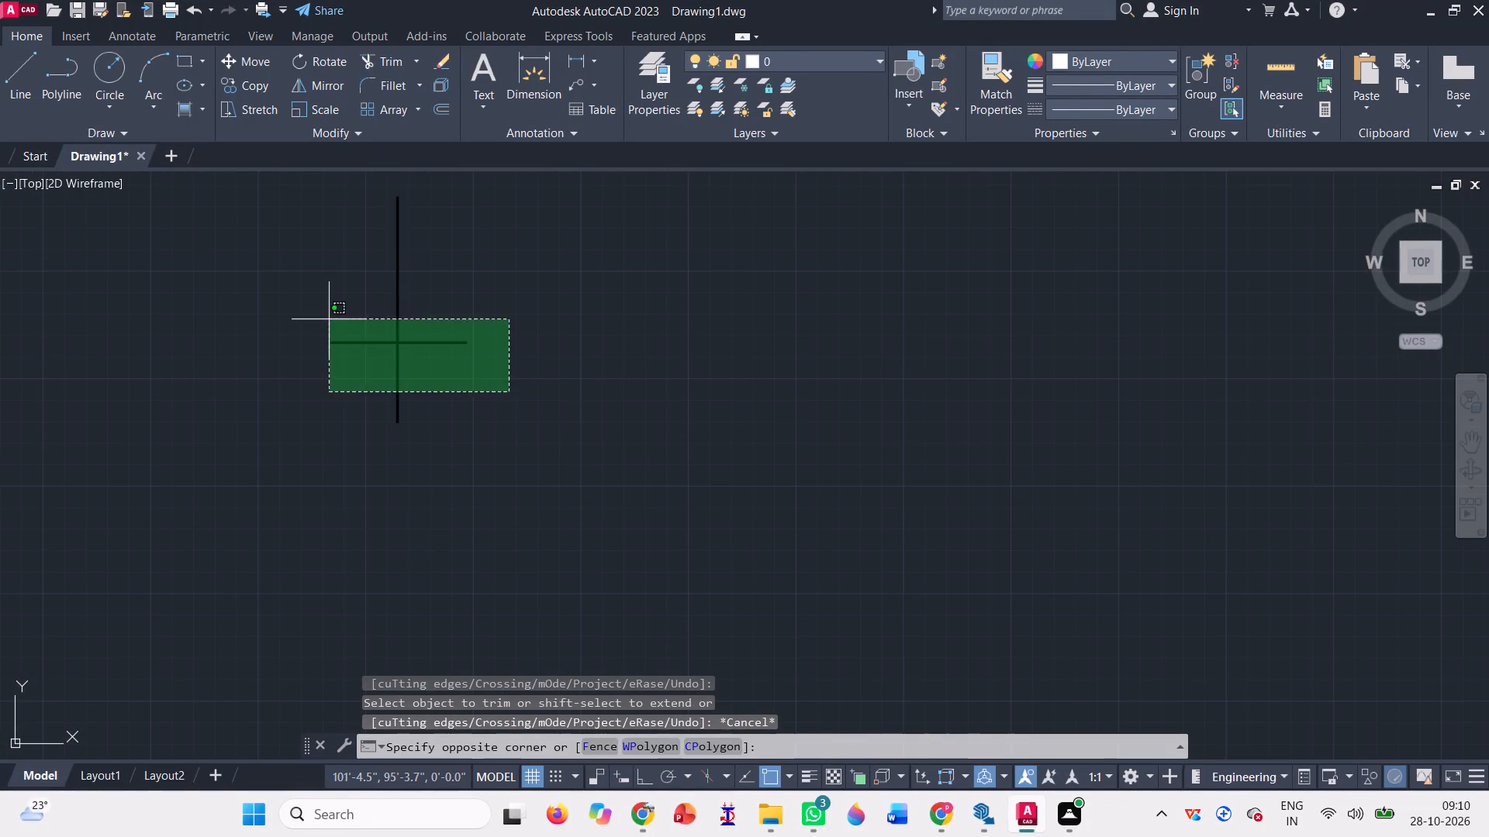
click(329, 319)
text(m)
key(space)
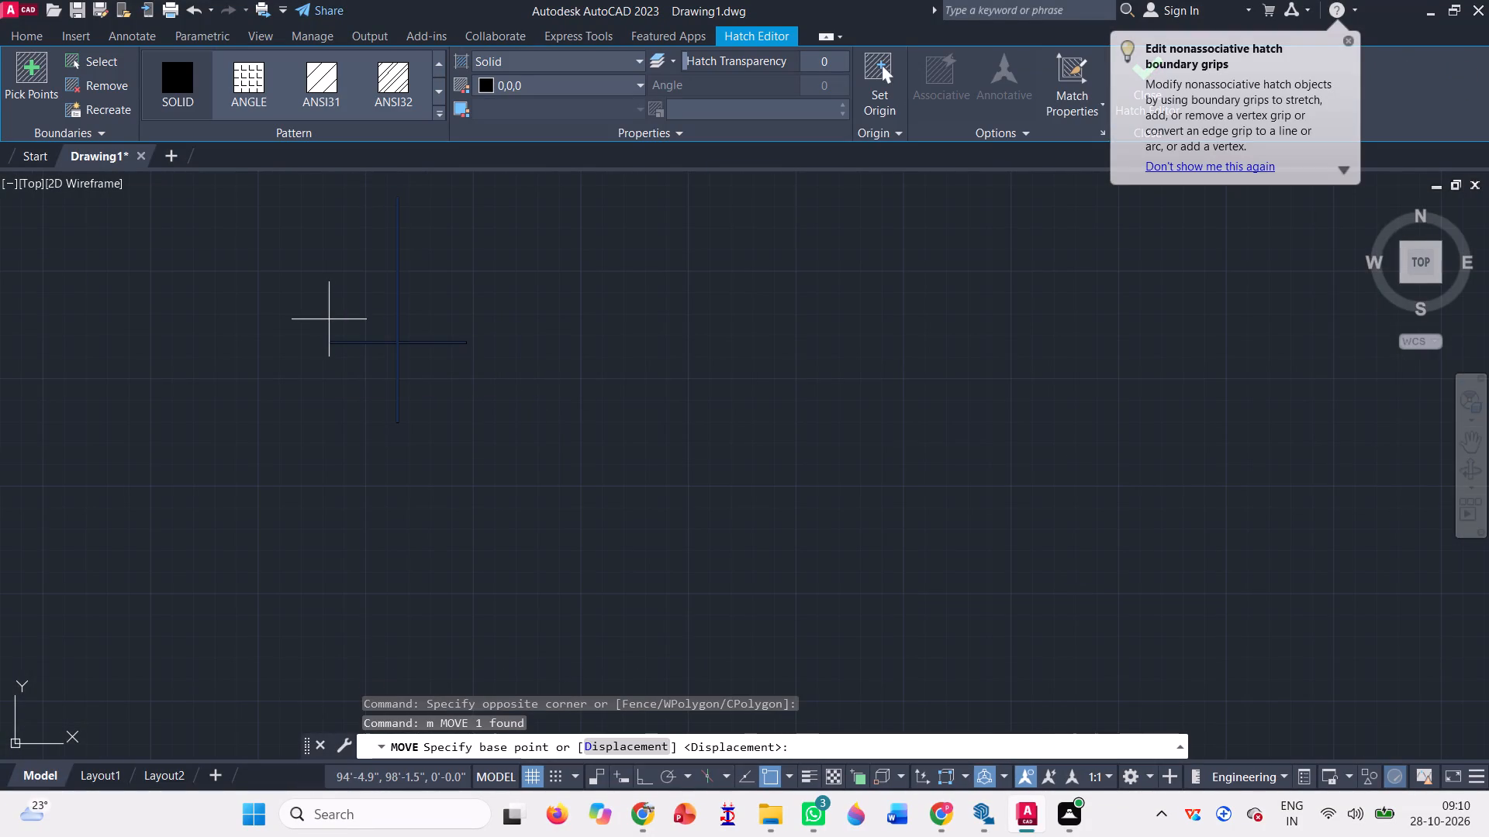
scroll(443, 483, up, 3)
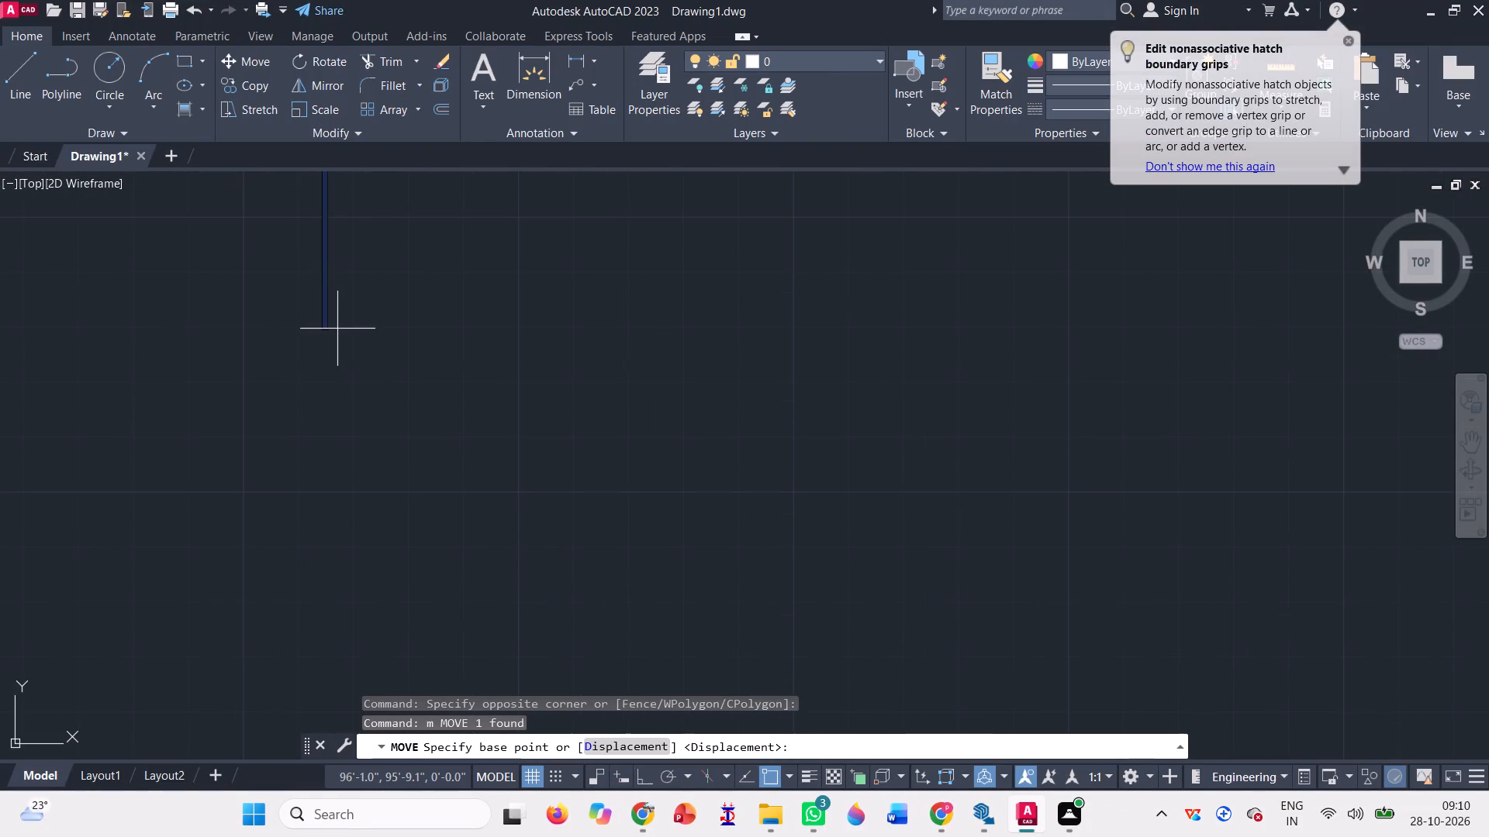
scroll(330, 336, up, 4)
scroll(298, 261, up, 3)
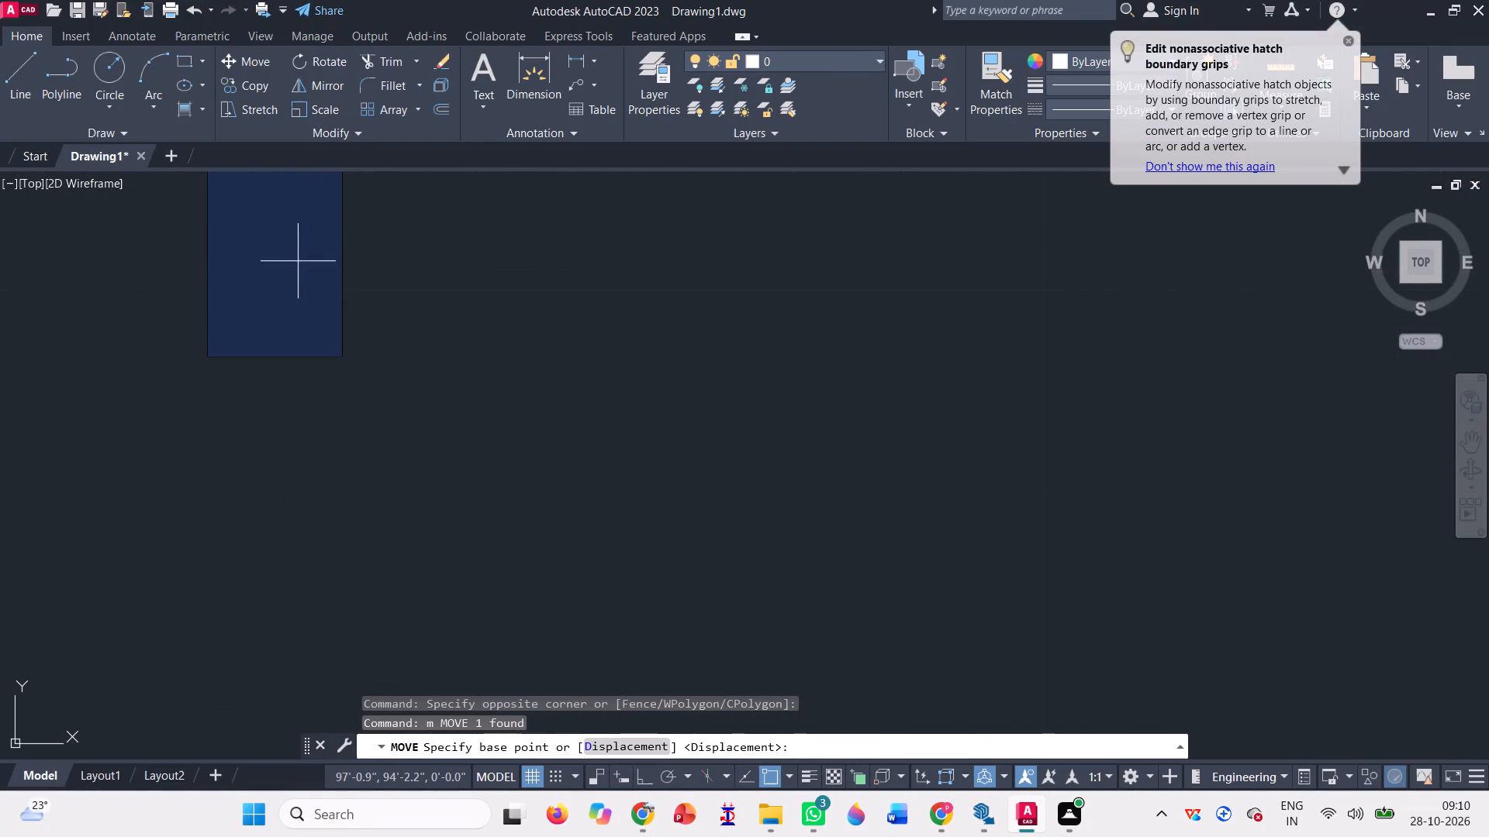
click(343, 359)
scroll(428, 491, down, 2)
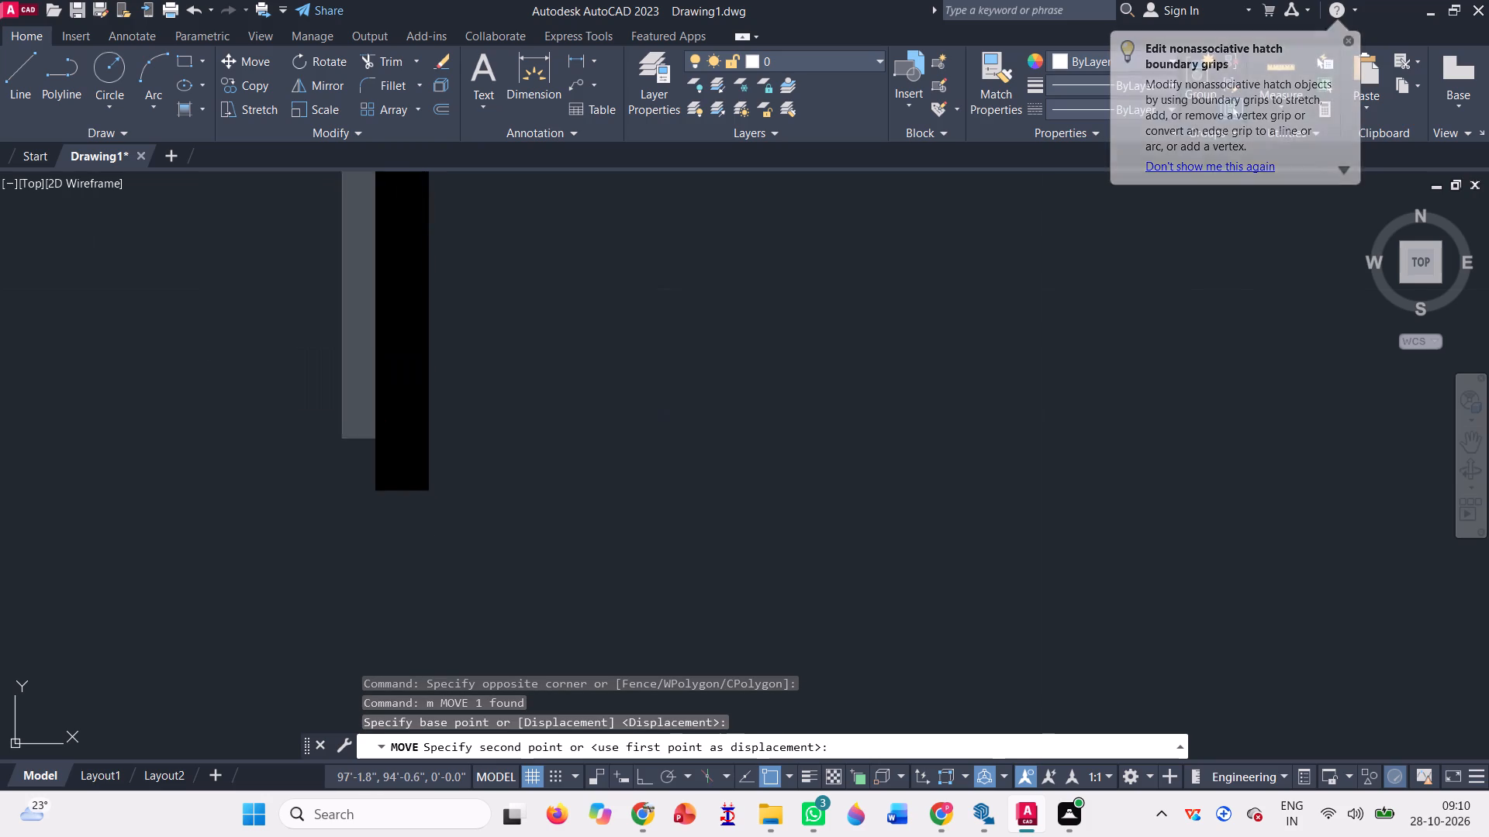
scroll(428, 491, down, 10)
scroll(744, 460, up, 5)
scroll(611, 477, down, 1)
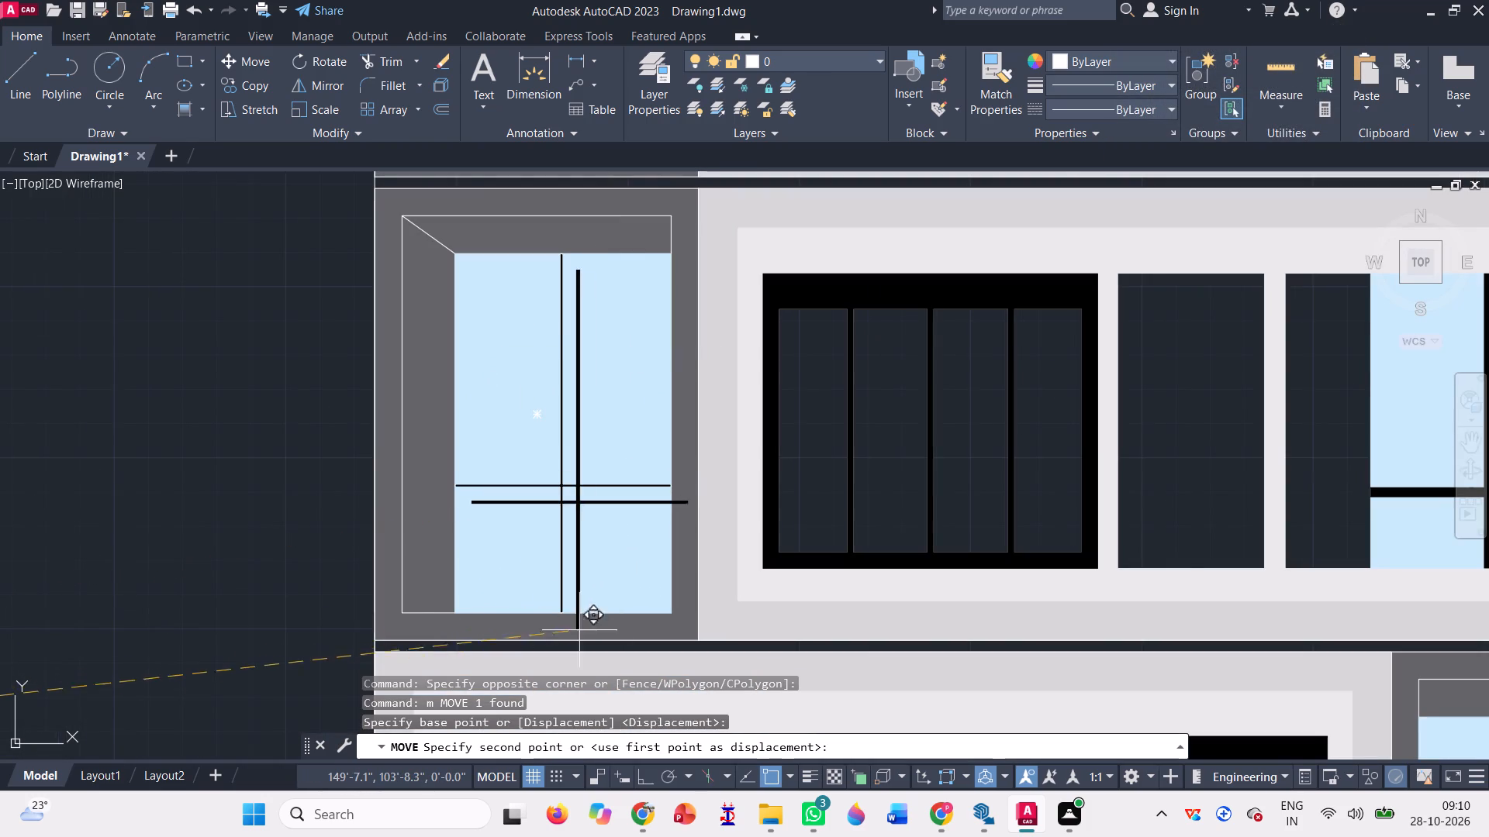
scroll(539, 599, up, 4)
scroll(639, 605, down, 1)
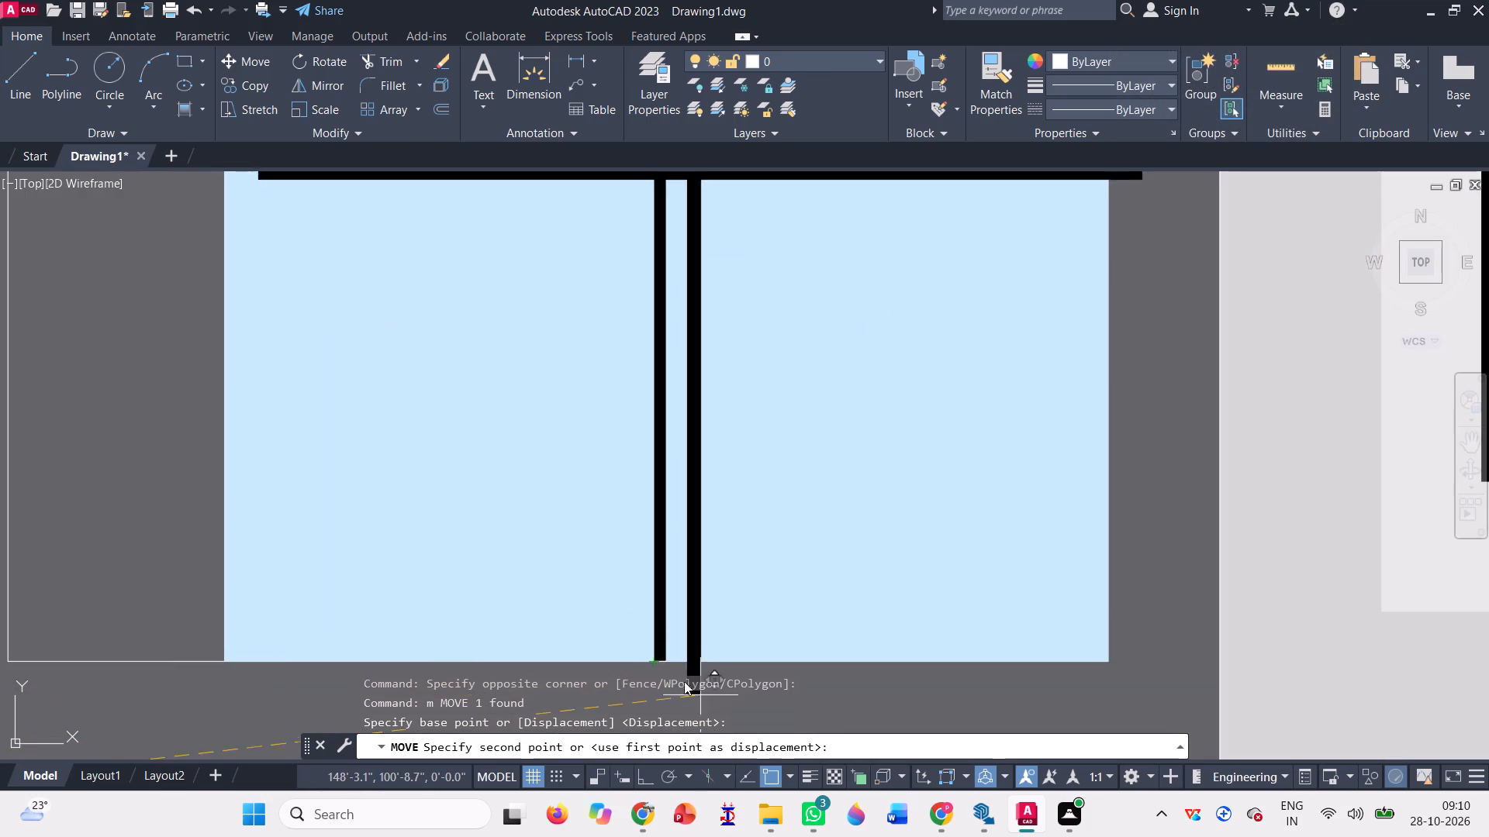
scroll(660, 663, up, 2)
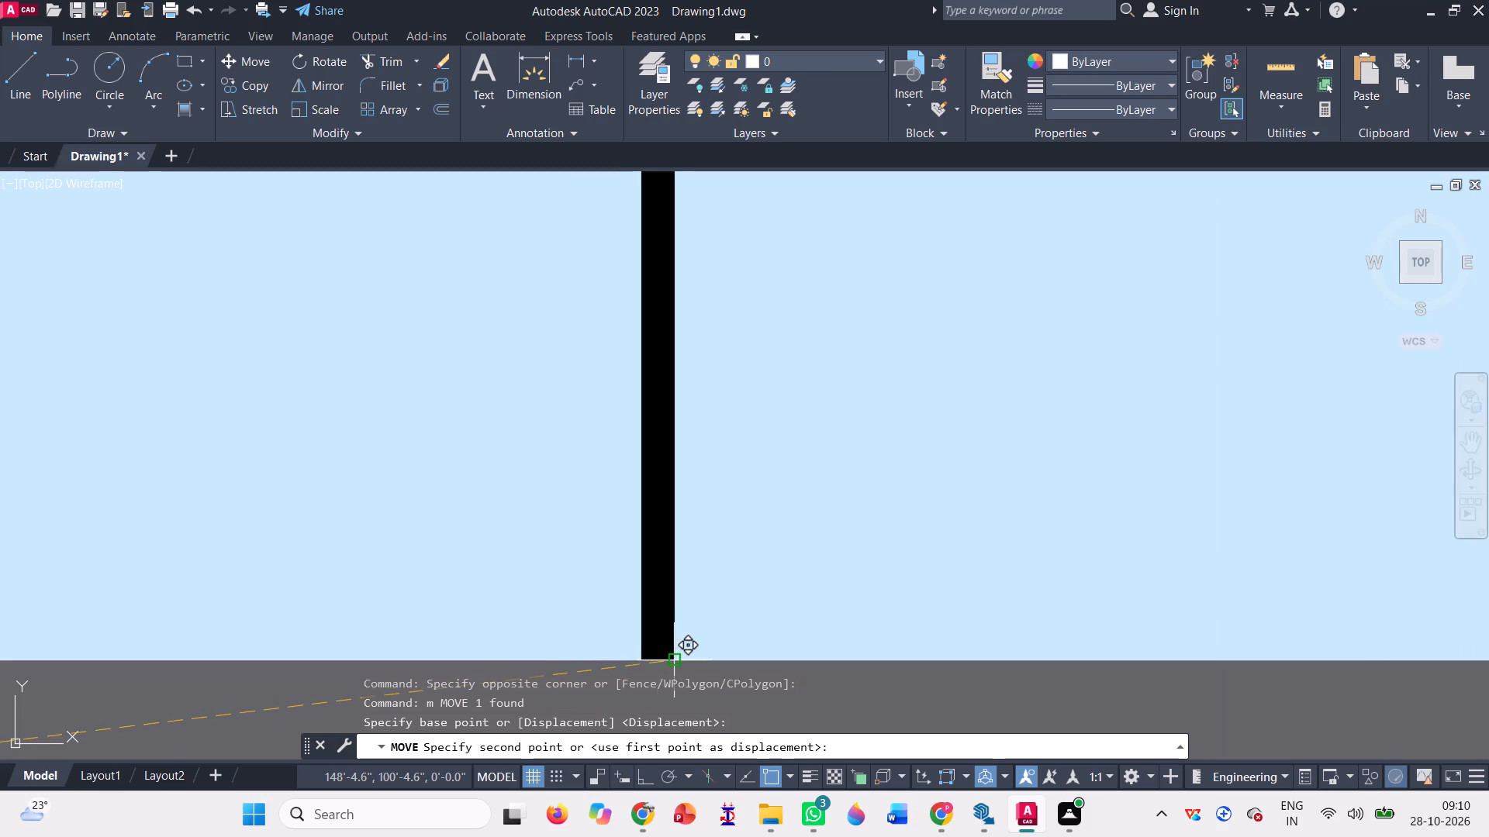
click(673, 663)
Examine the coloured elevation's upper window floors and top-floor narrow window for areas still lacking hatches, using the middle elevation as reference.
scroll(617, 632, down, 6)
scroll(498, 511, down, 1)
scroll(465, 449, down, 2)
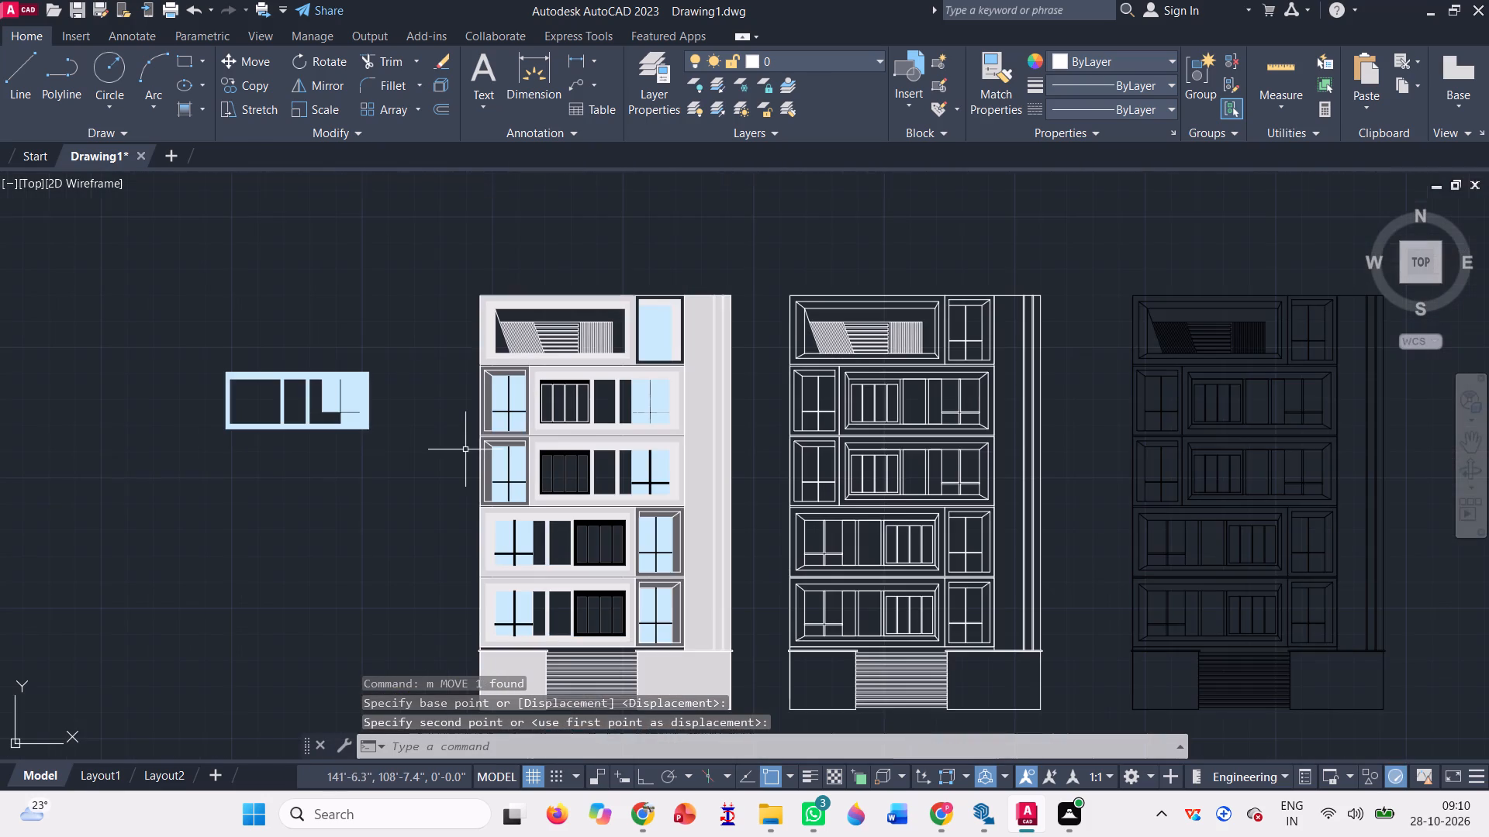
scroll(423, 434, down, 1)
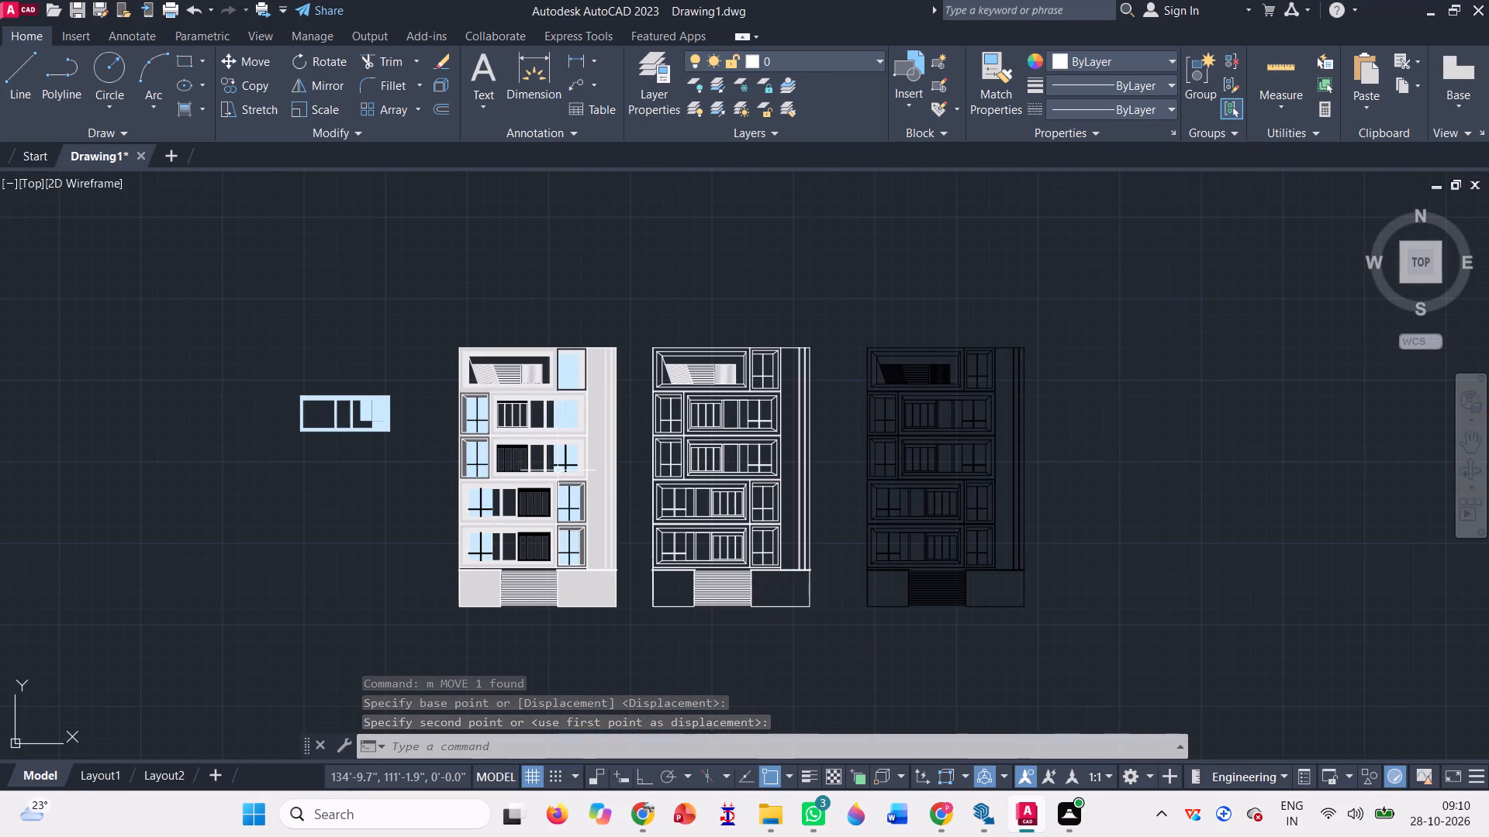
scroll(541, 422, up, 3)
scroll(635, 425, up, 1)
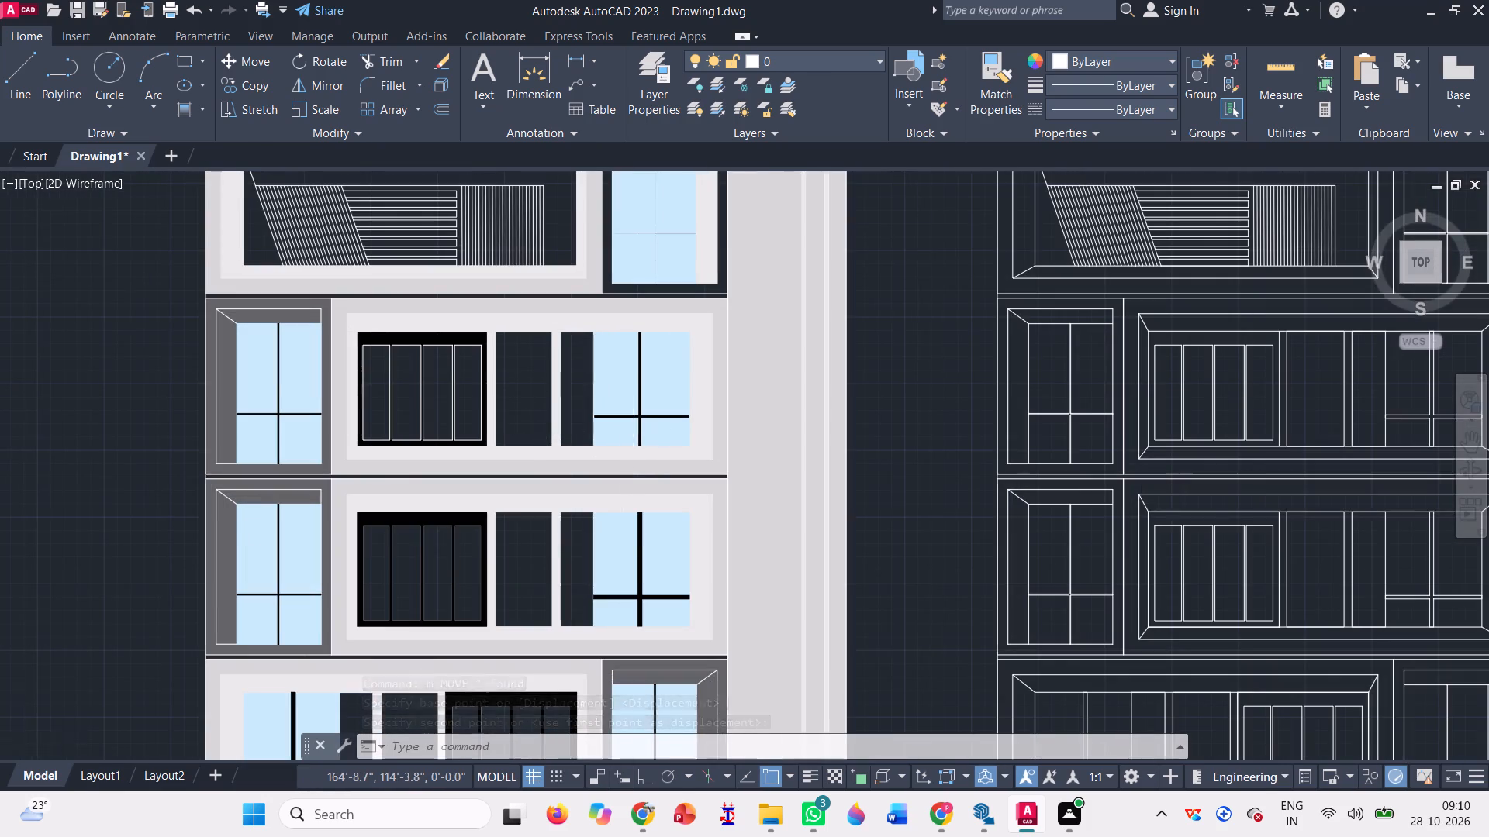
scroll(635, 424, up, 3)
scroll(635, 423, down, 5)
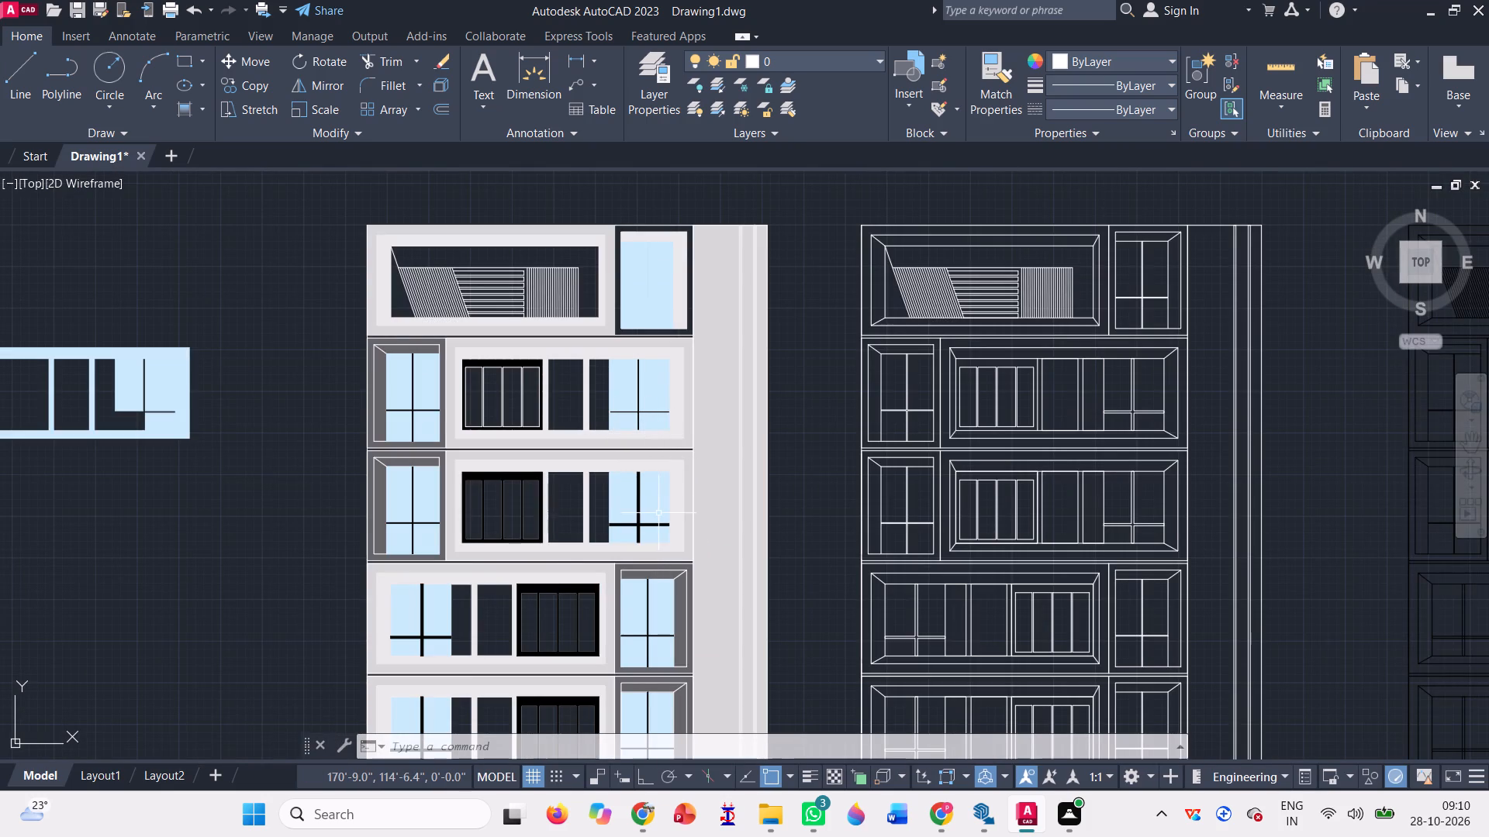
scroll(631, 422, down, 1)
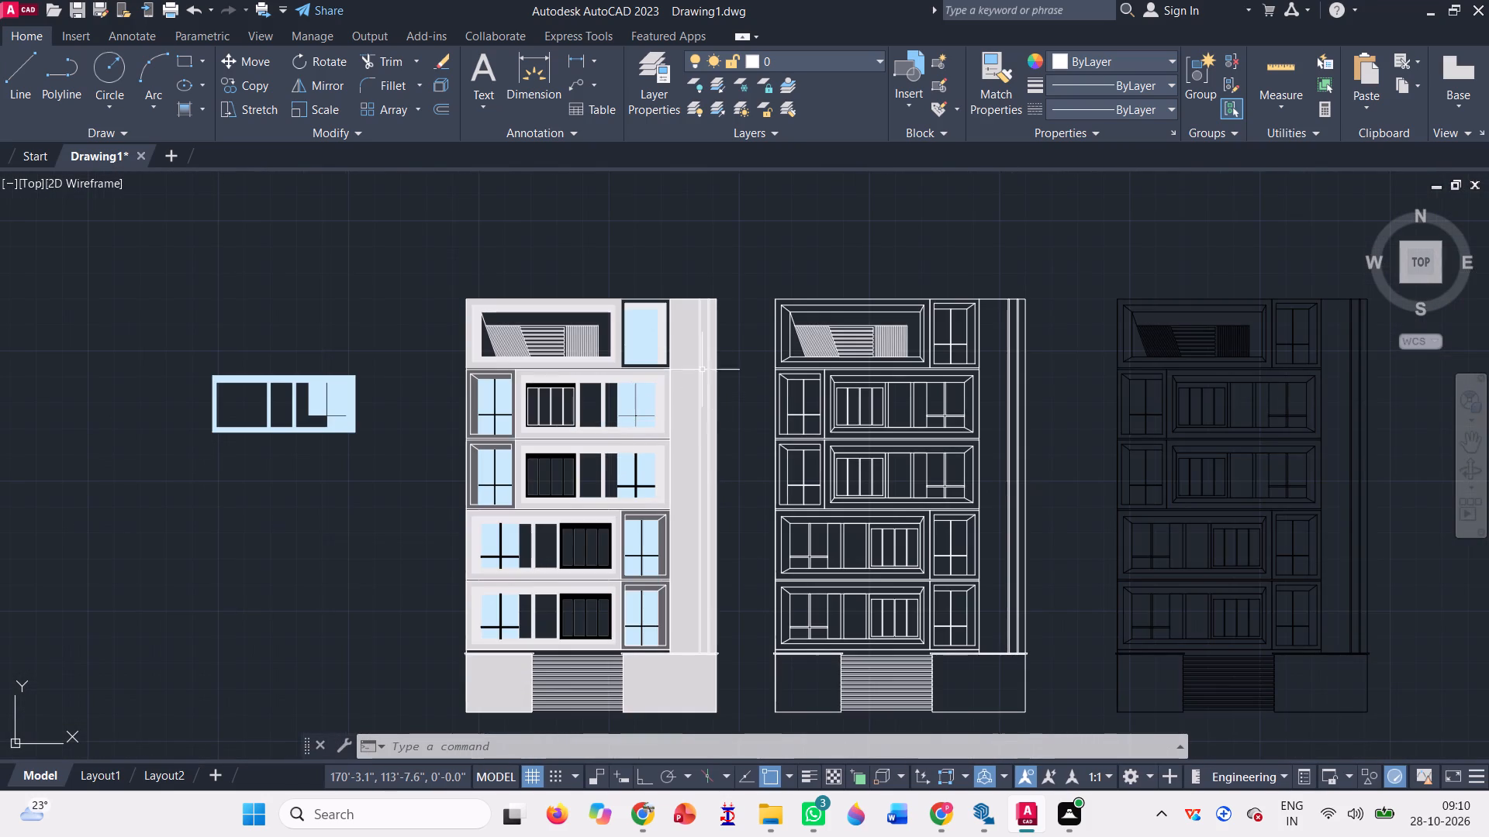
scroll(658, 321, up, 3)
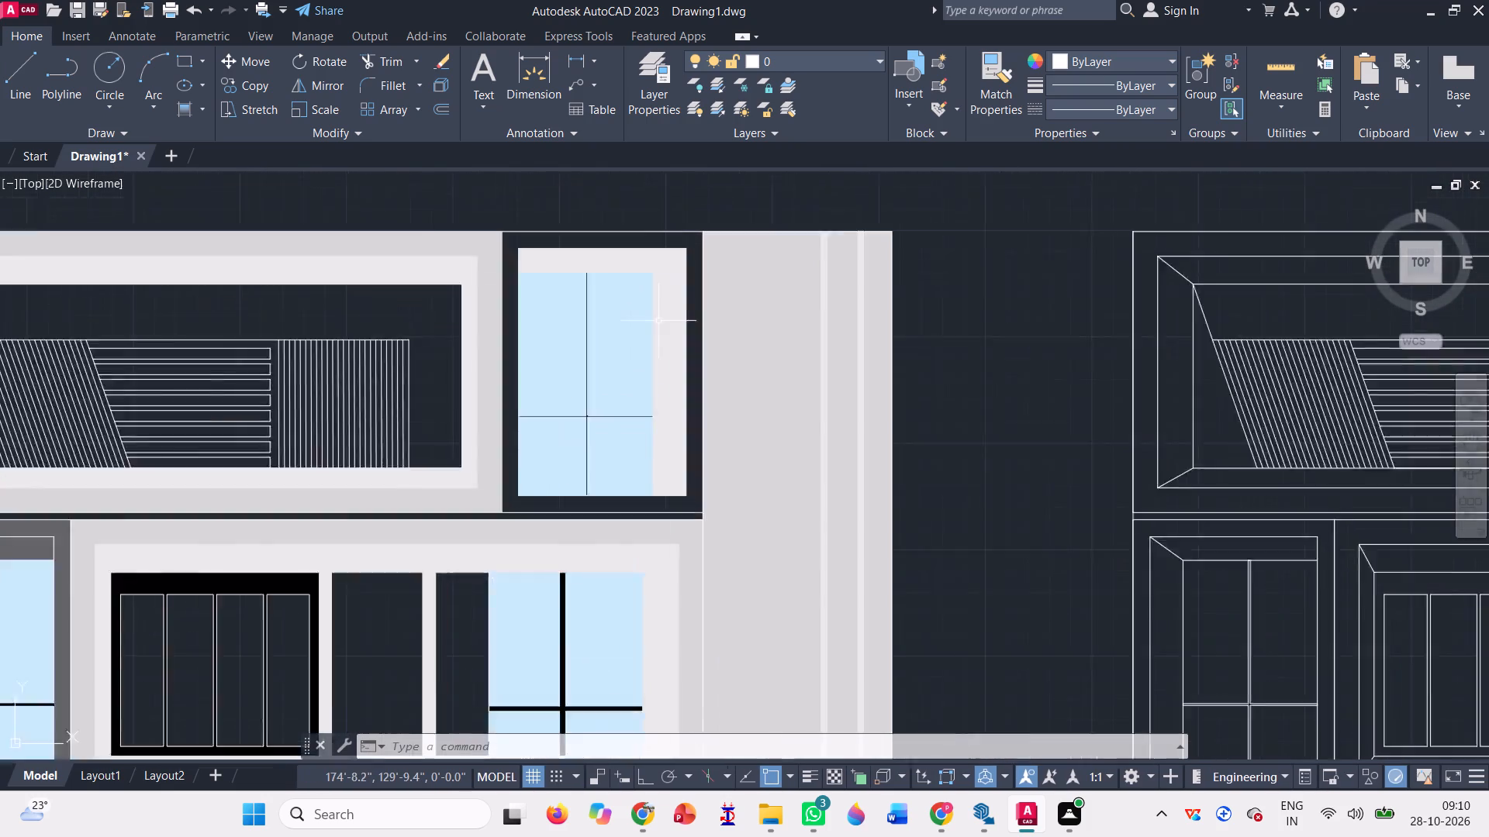
scroll(658, 319, up, 1)
scroll(654, 341, down, 3)
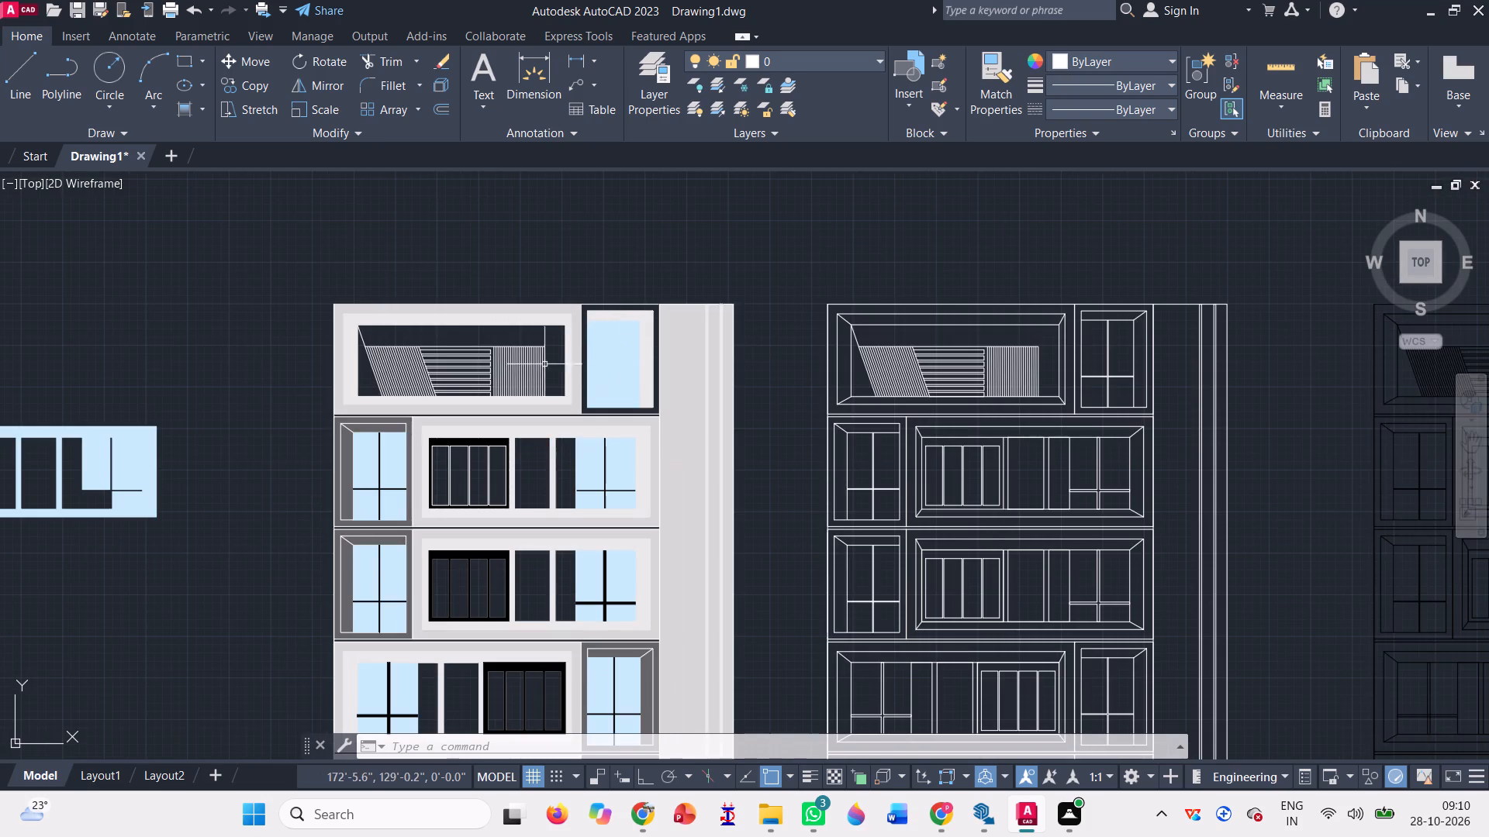
Fill the outer surround of the coloured elevation's top-floor narrow window with a solid hatch in colour 214,214,214.
click(192, 108)
scroll(431, 96, up, 5)
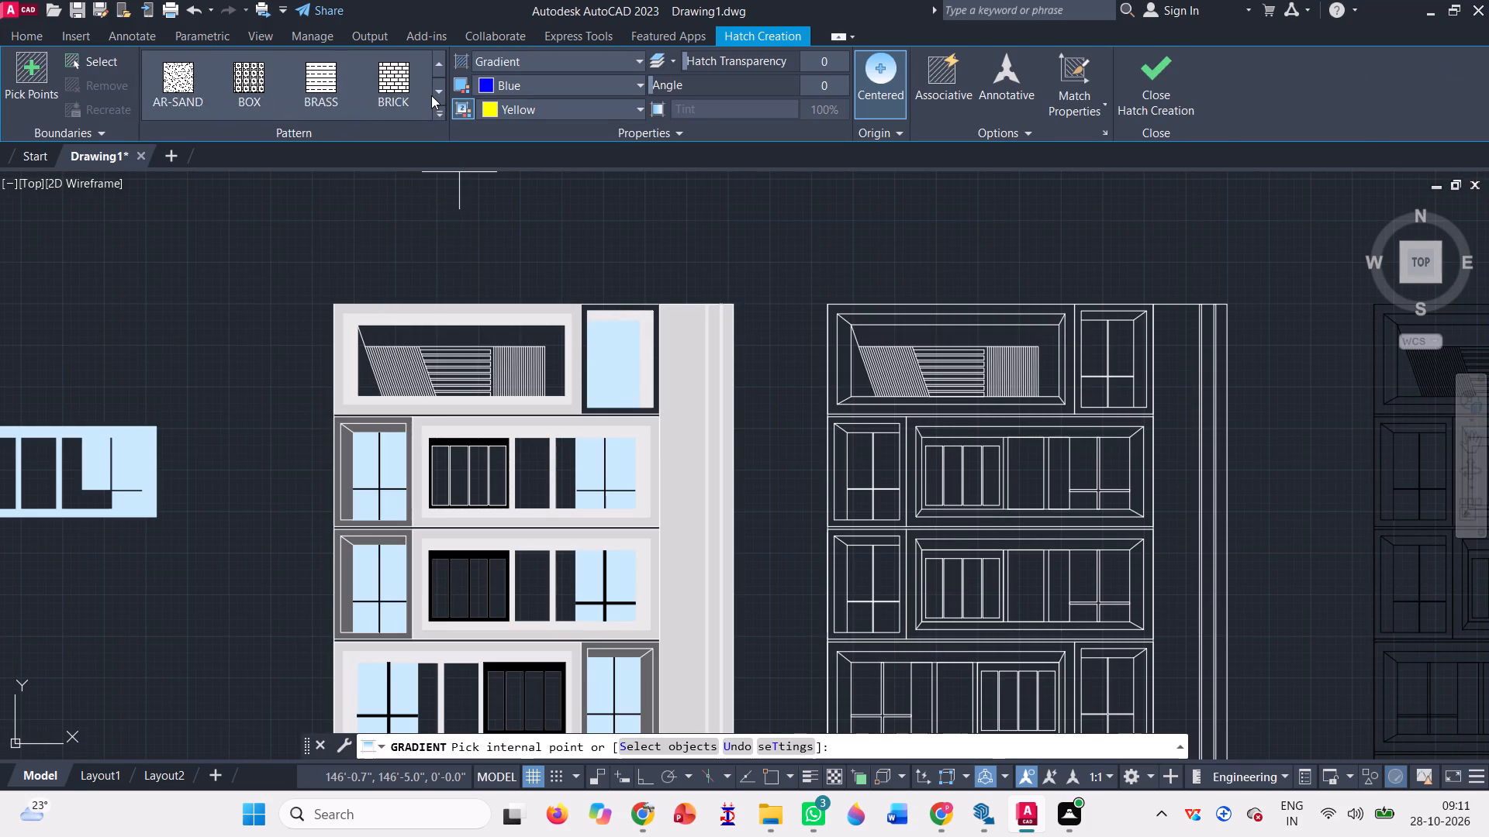
scroll(431, 95, up, 8)
click(174, 71)
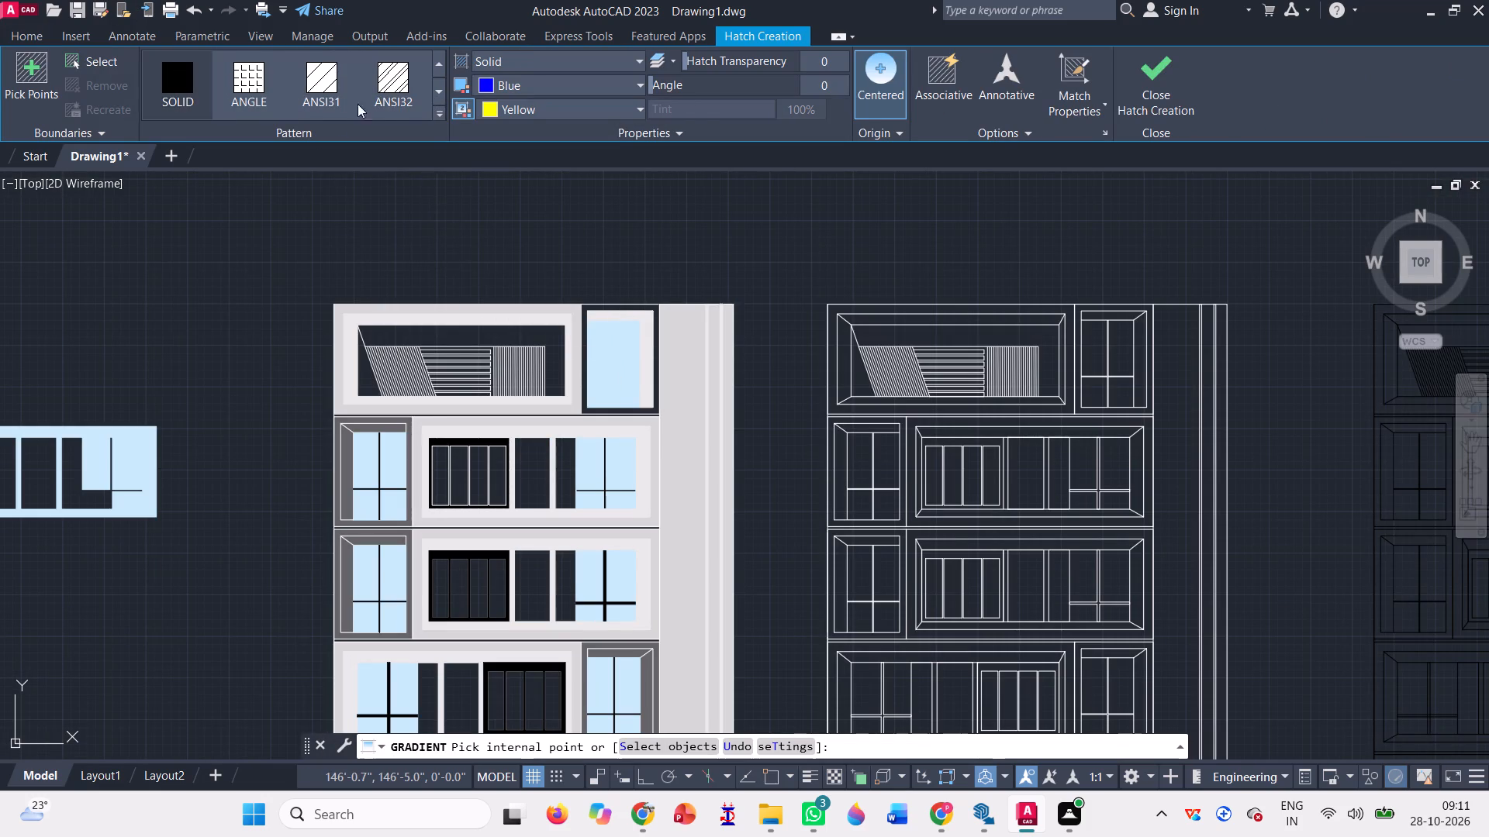
click(551, 88)
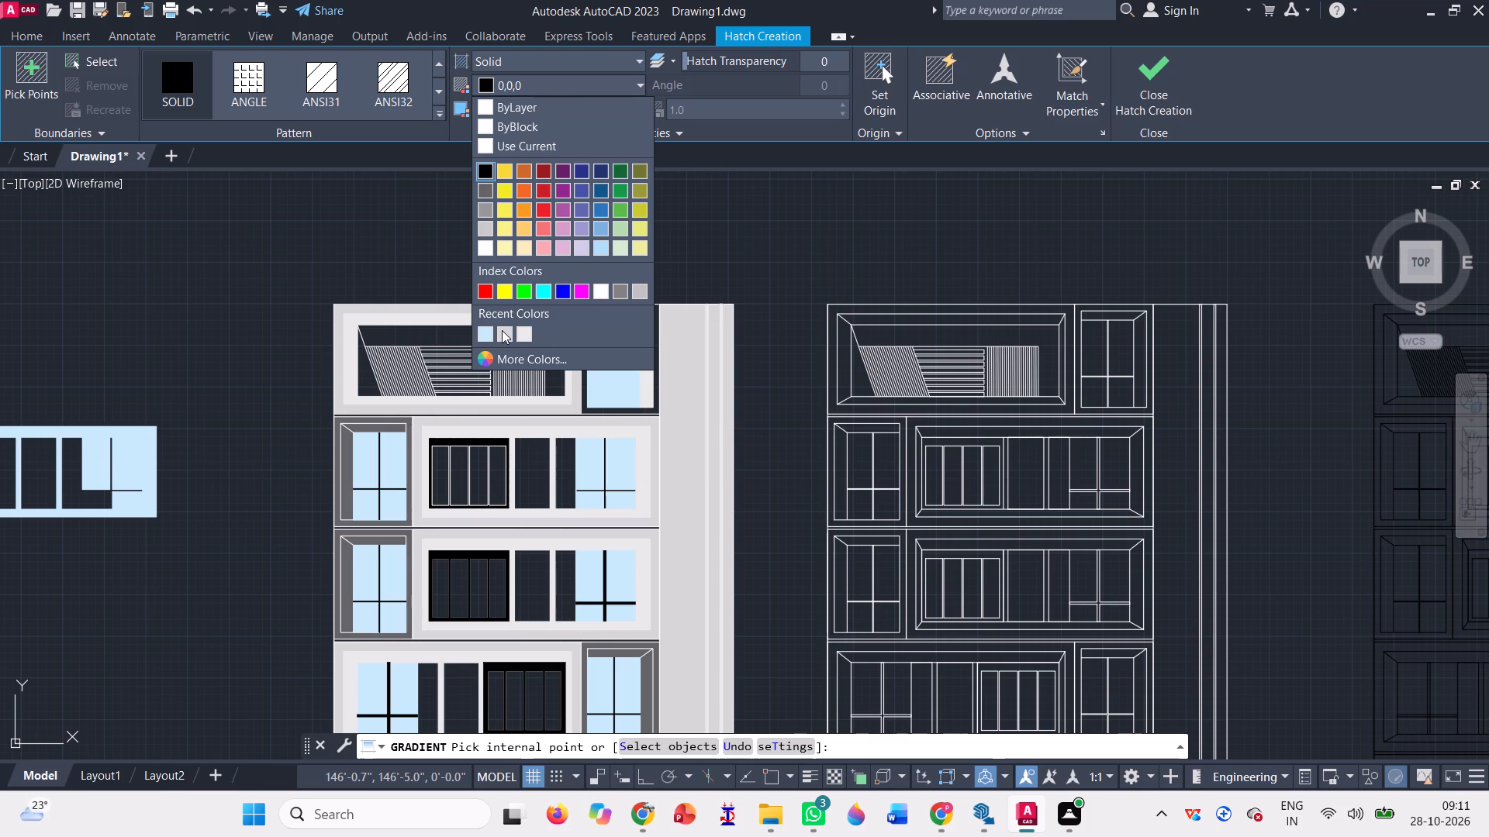
click(498, 331)
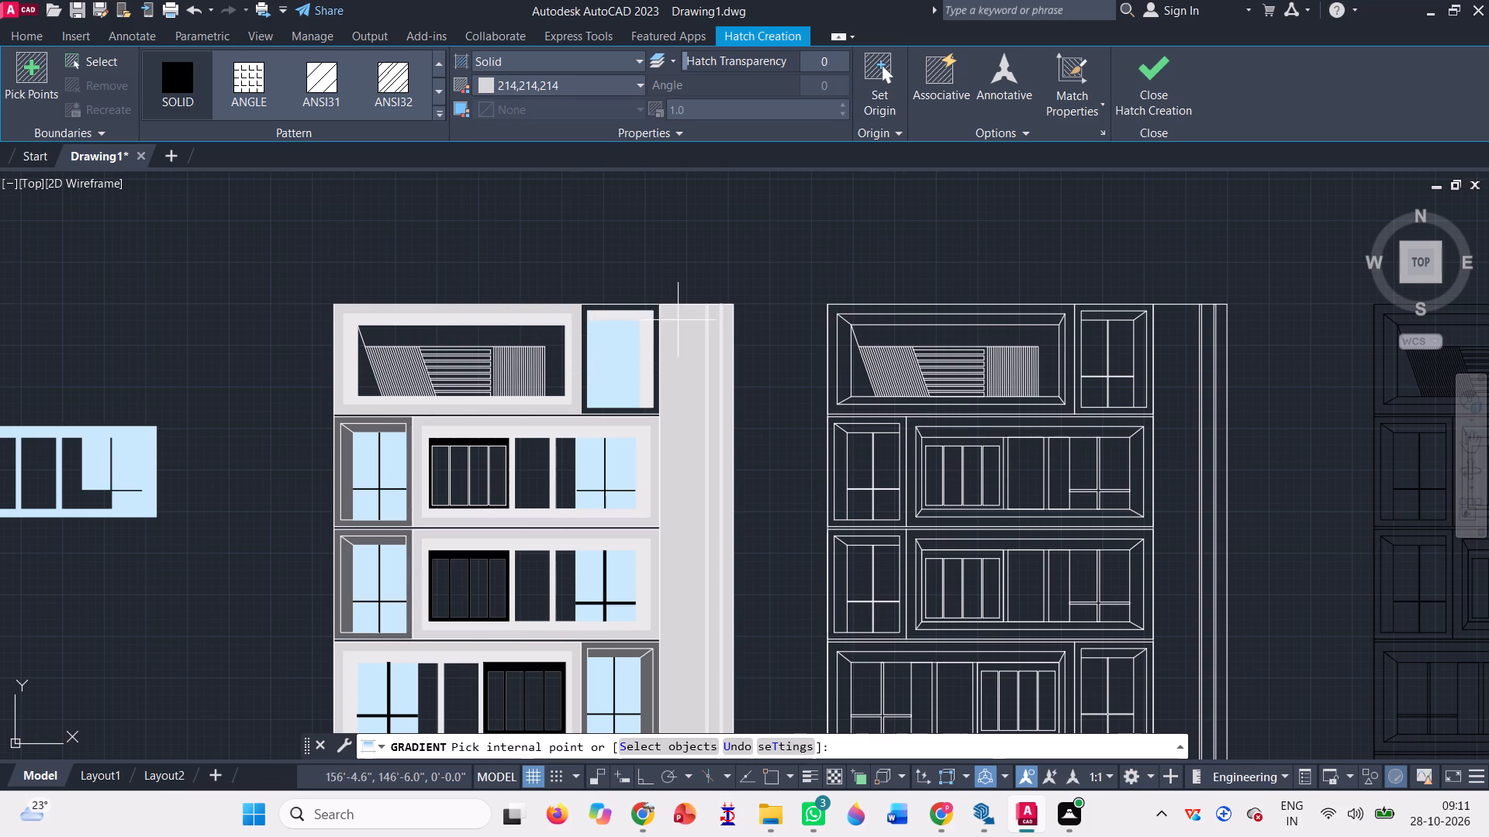
scroll(675, 312, up, 4)
click(537, 281)
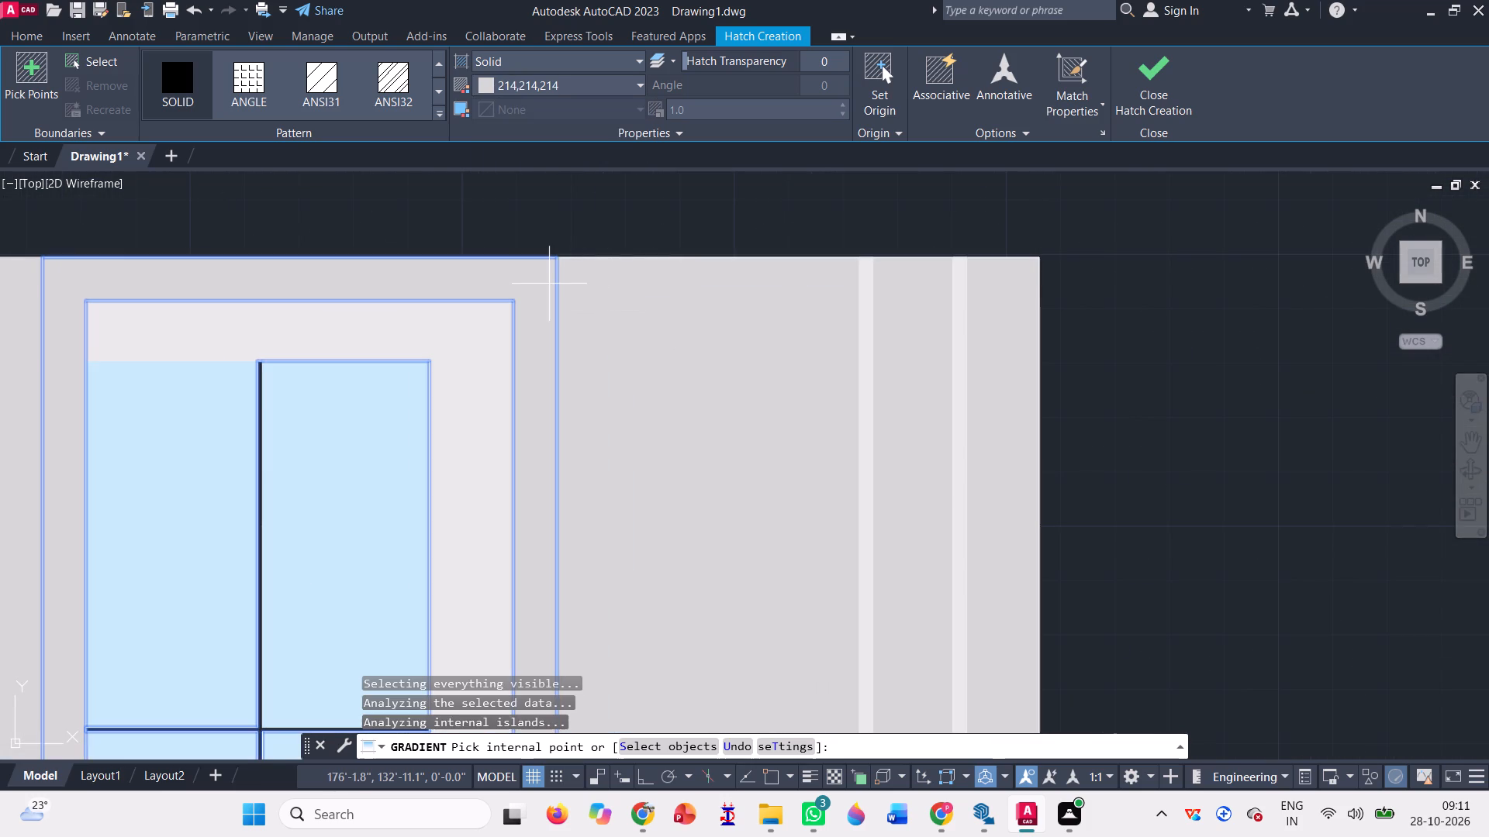
scroll(567, 287, down, 9)
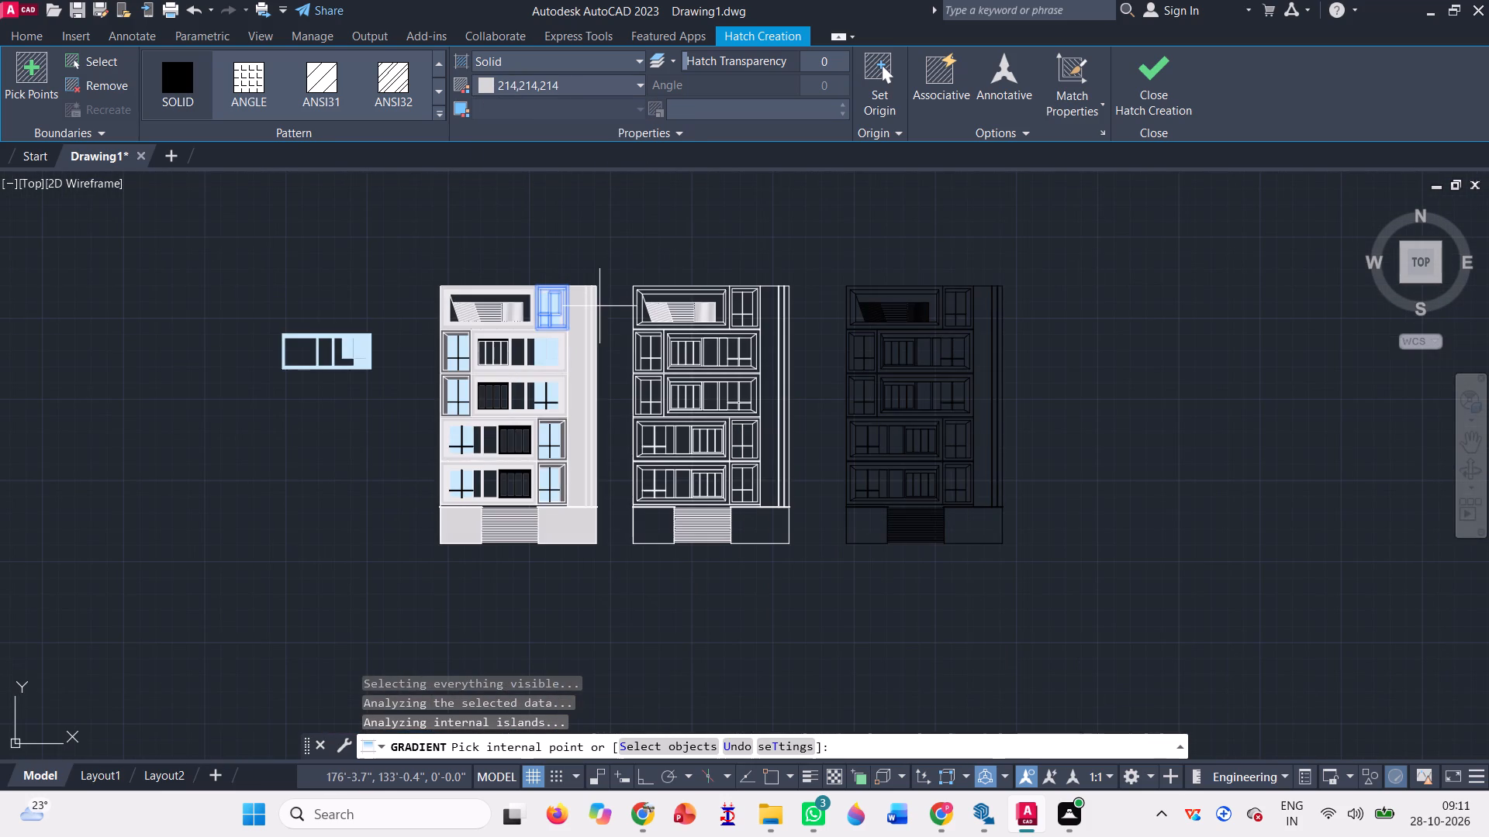
click(1145, 97)
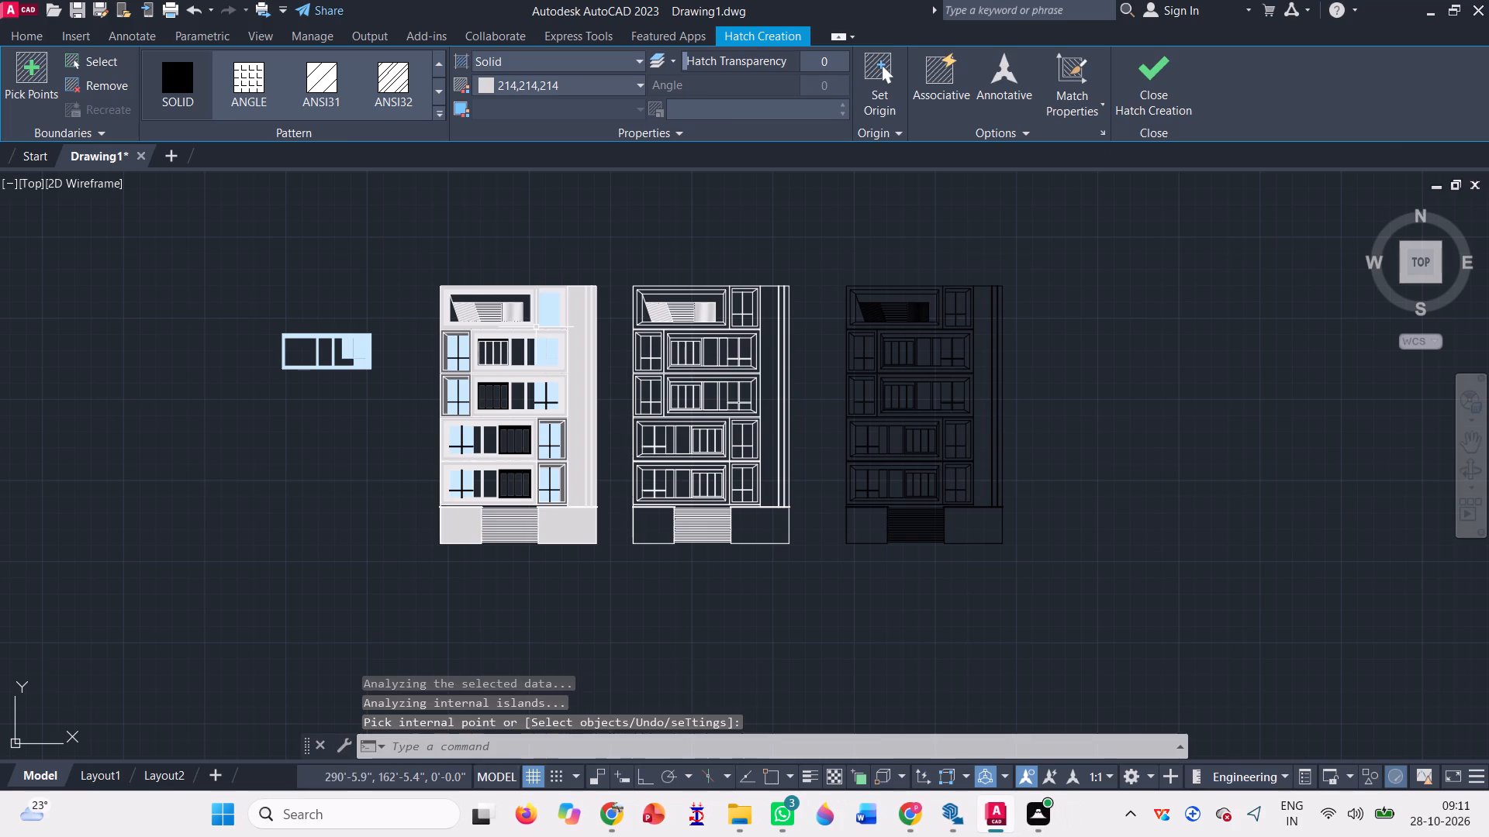
scroll(558, 317, up, 3)
scroll(513, 265, up, 4)
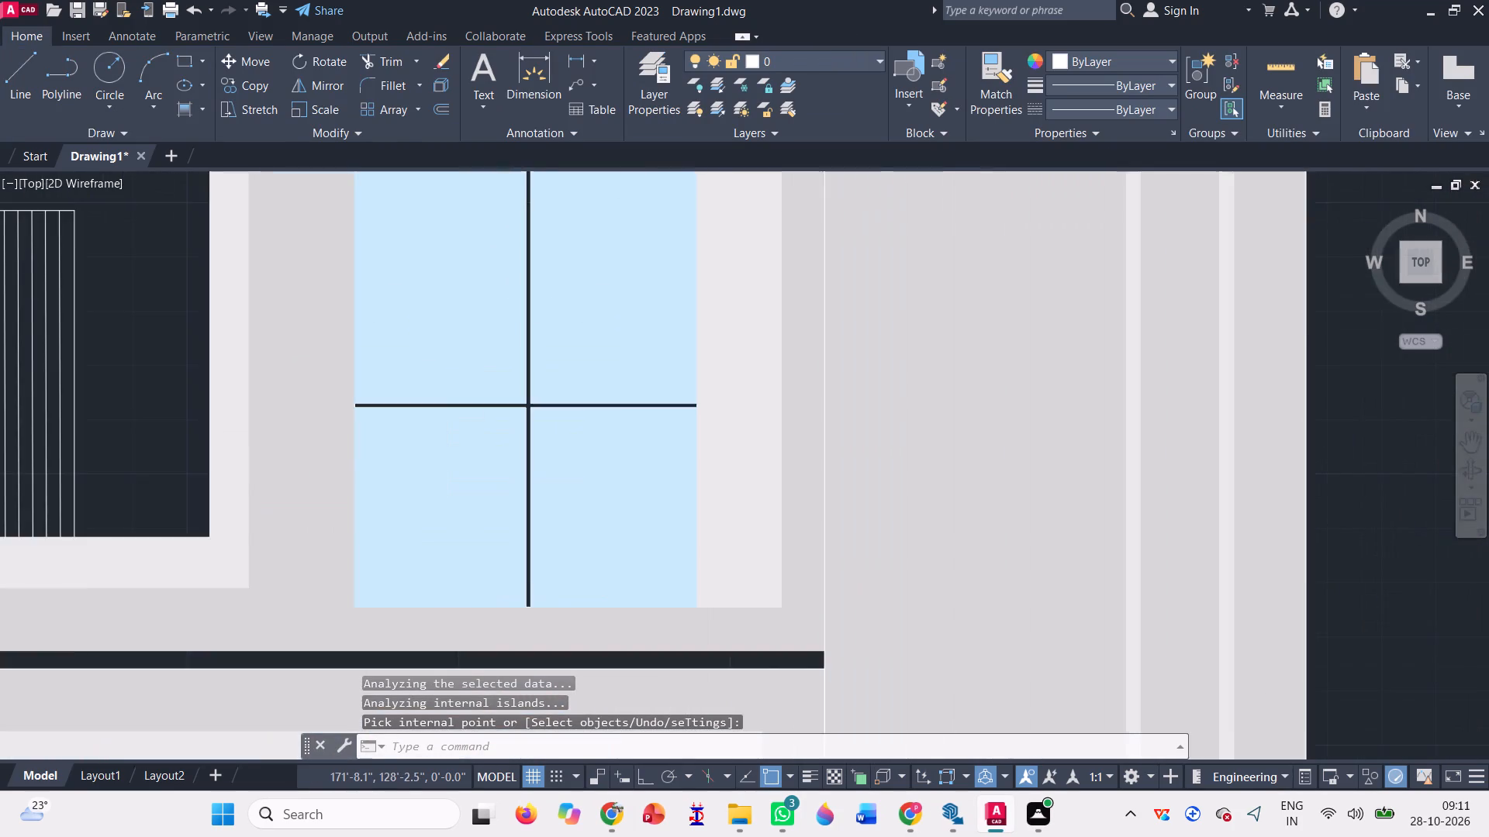
scroll(506, 349, down, 6)
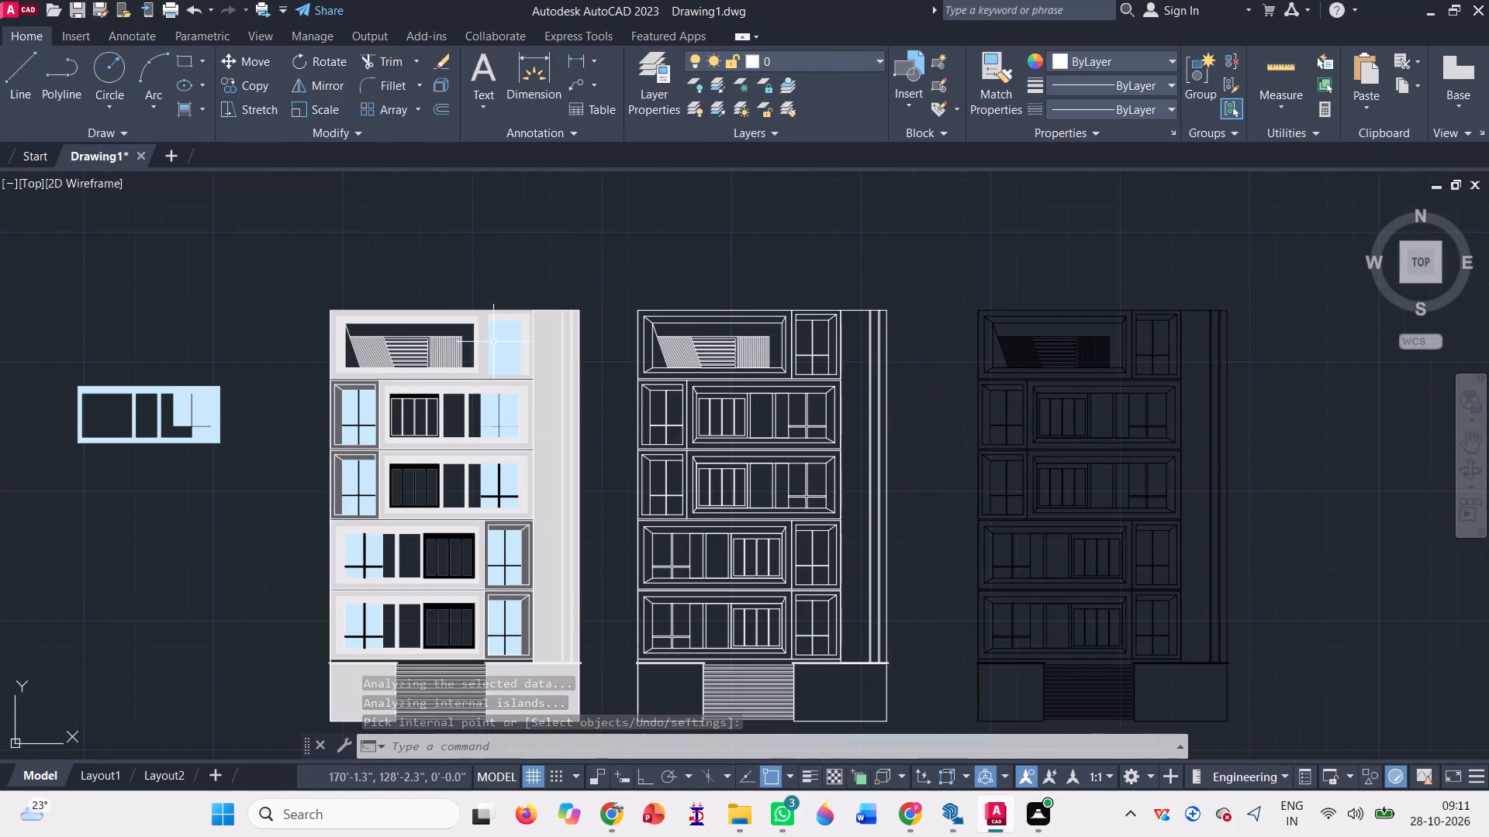
key(Escape)
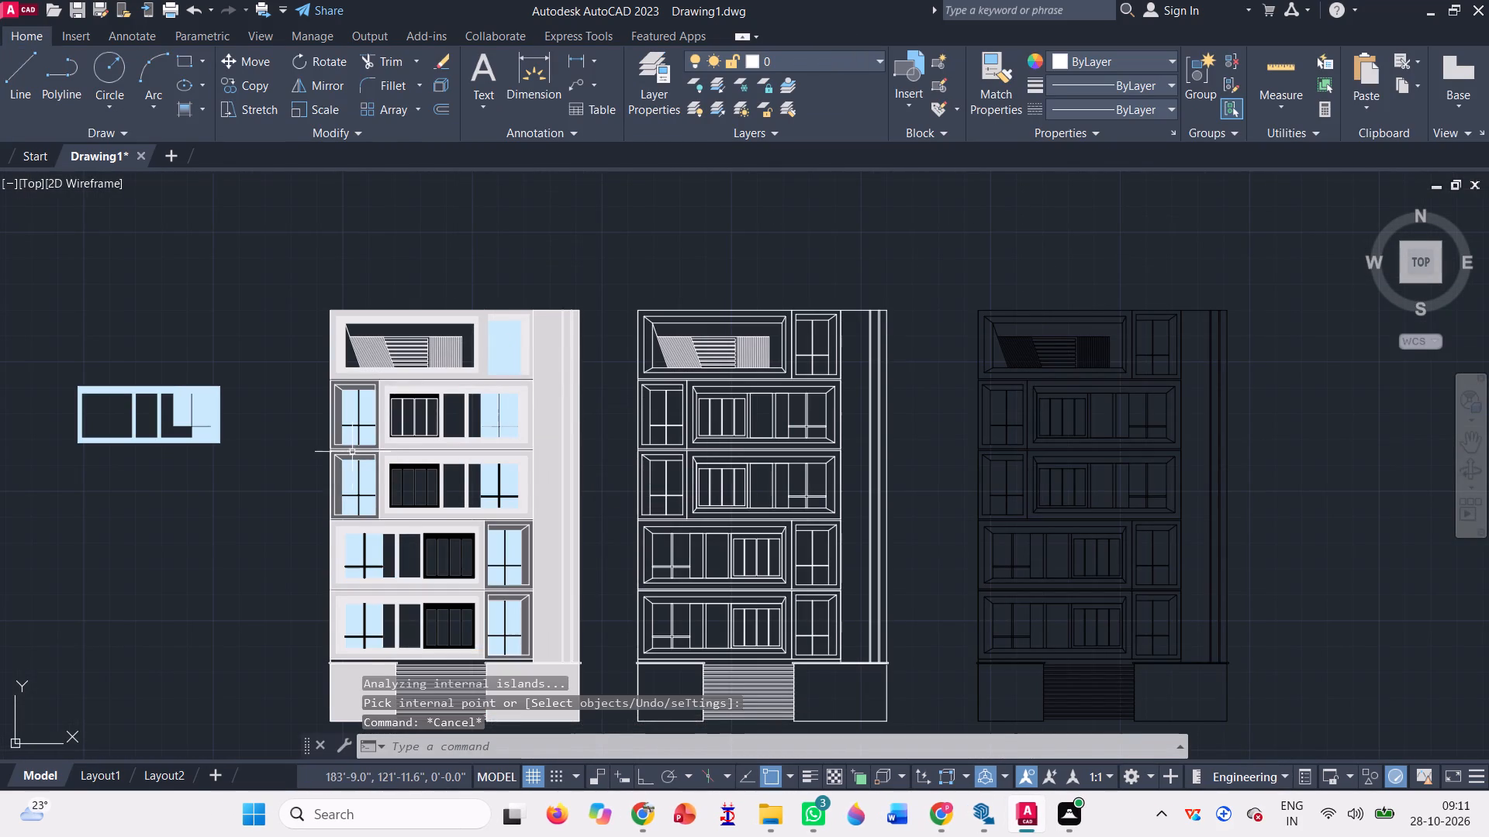
Copy the black hatch containing the upper narrow window's glazing-bar cross to the empty space below the loose light-blue hatch.
scroll(363, 422, up, 3)
scroll(299, 479, up, 4)
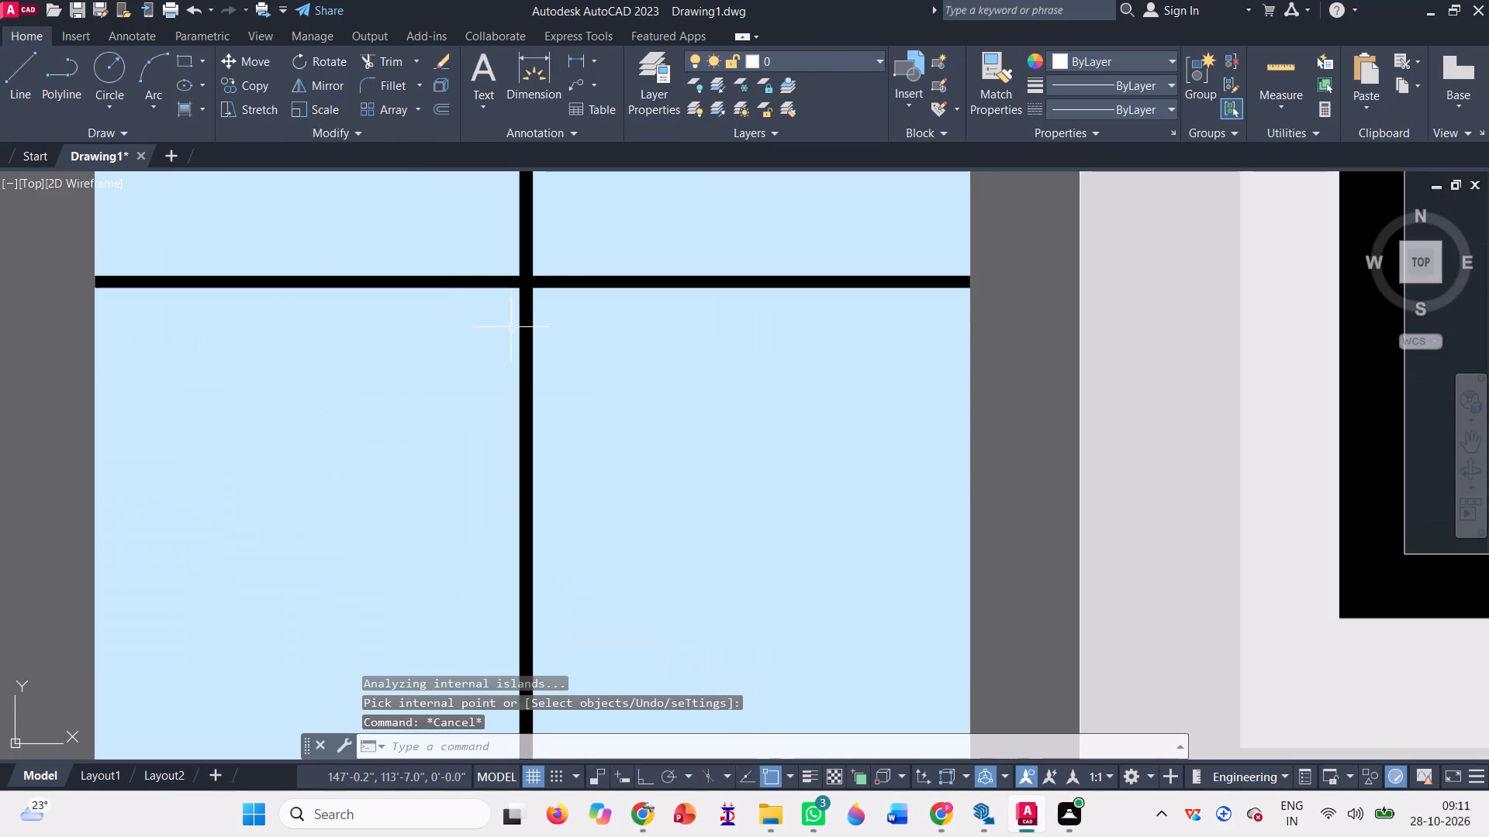
click(524, 284)
scroll(548, 387, down, 9)
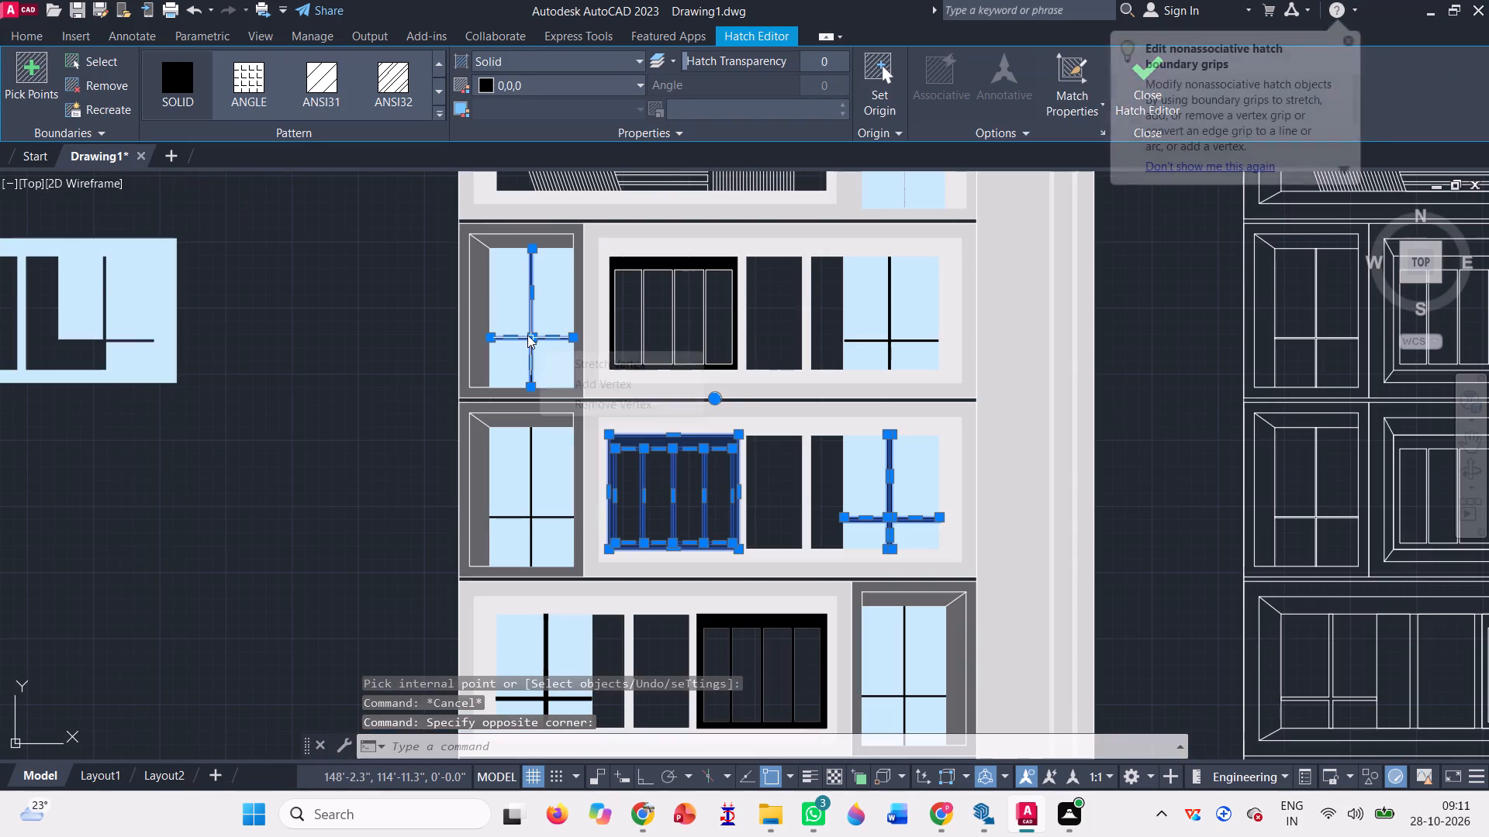
text(co)
key(space)
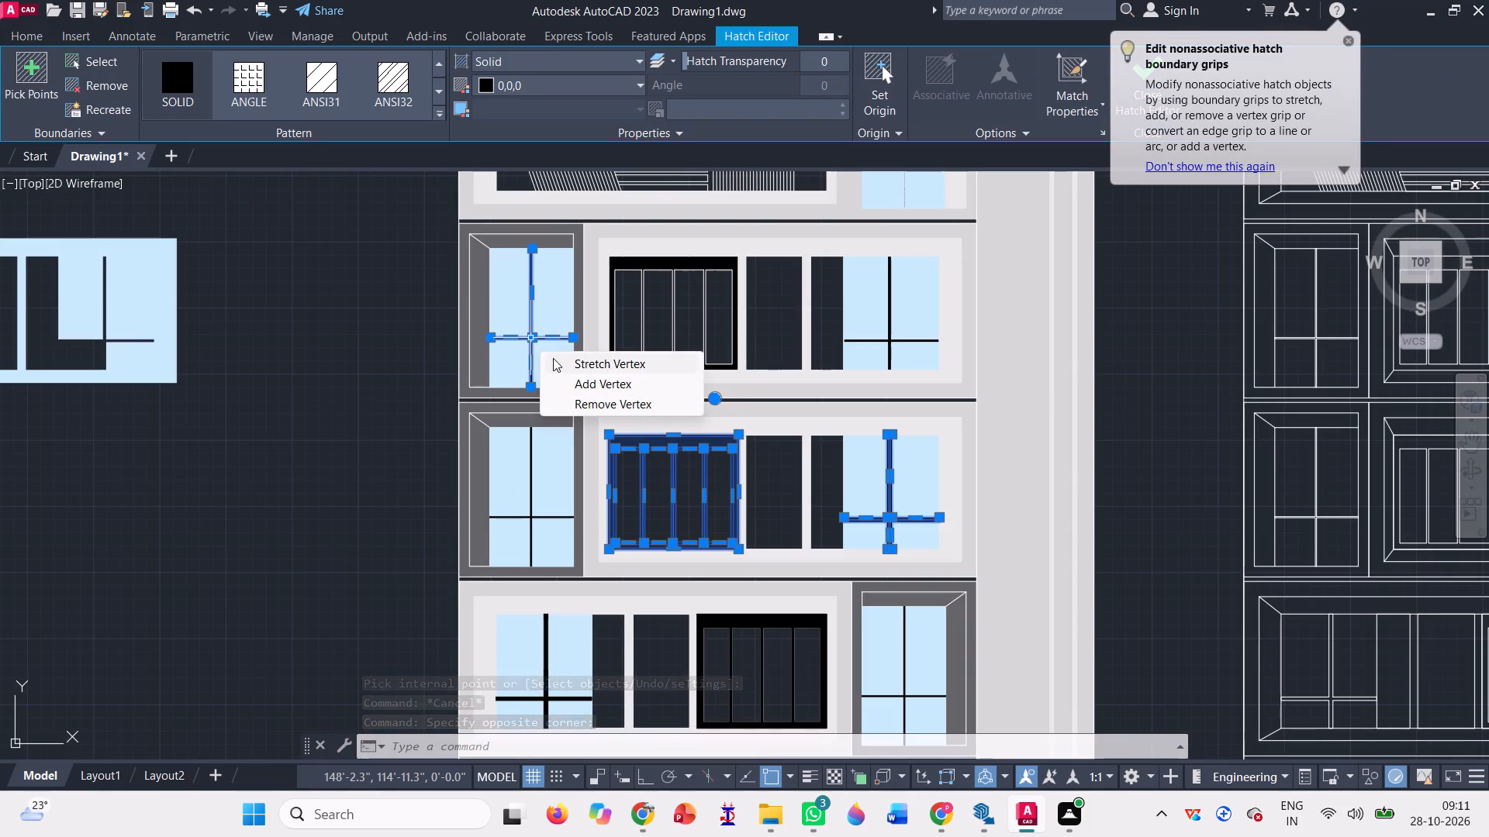
text(co)
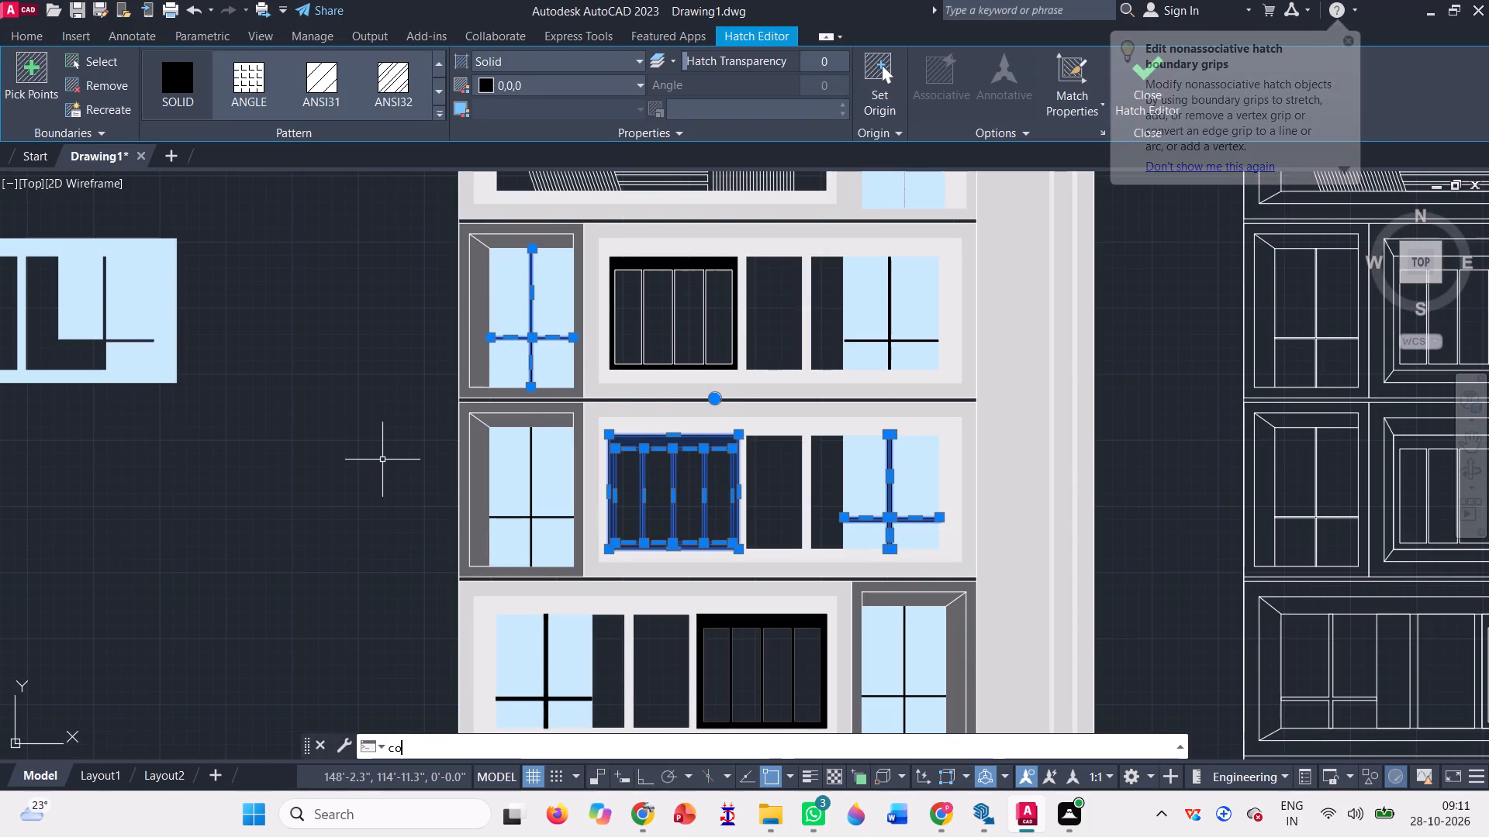
key(space)
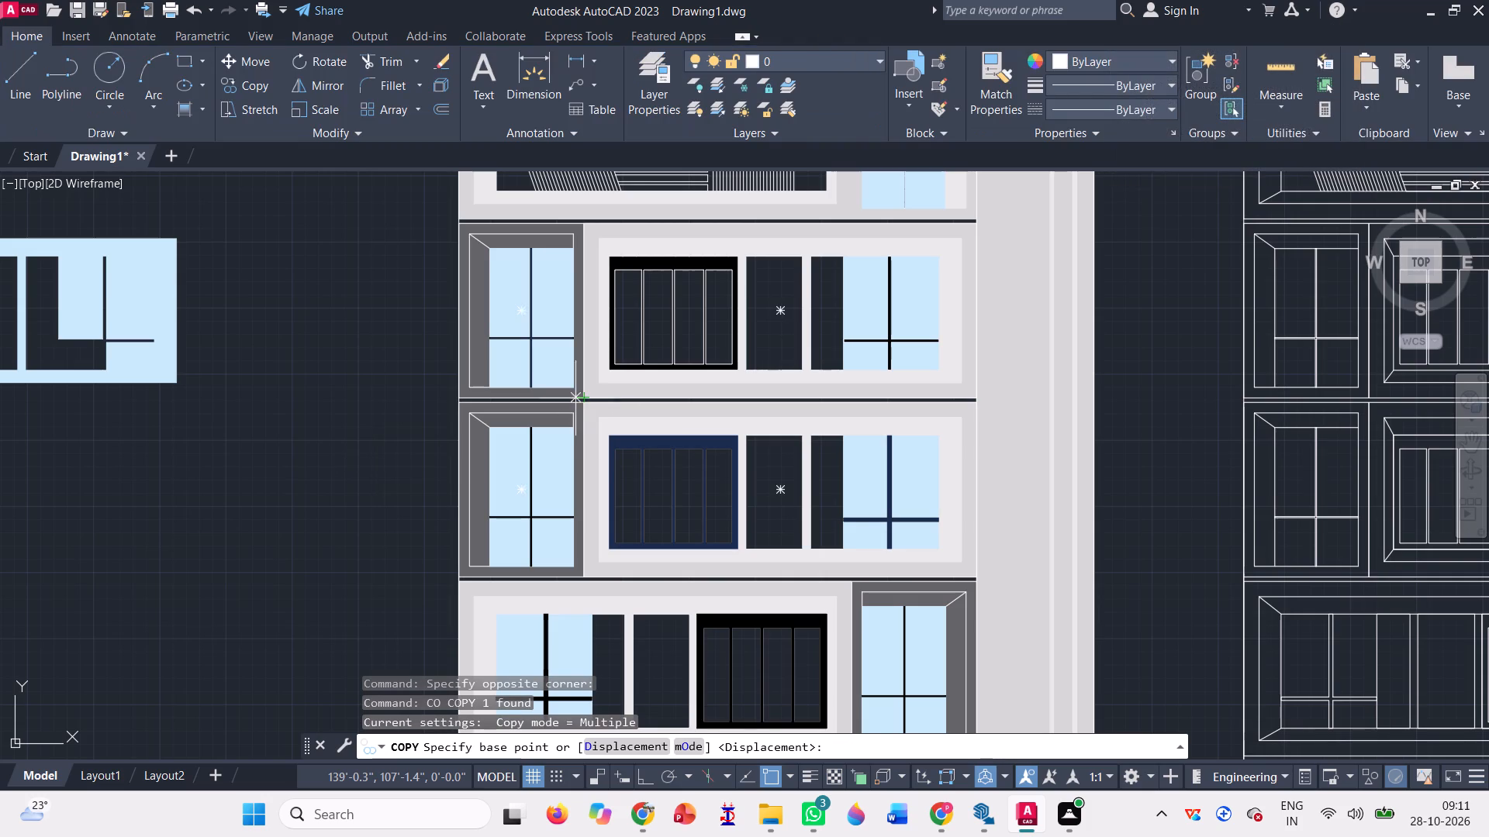
click(575, 396)
scroll(687, 371, down, 3)
click(455, 491)
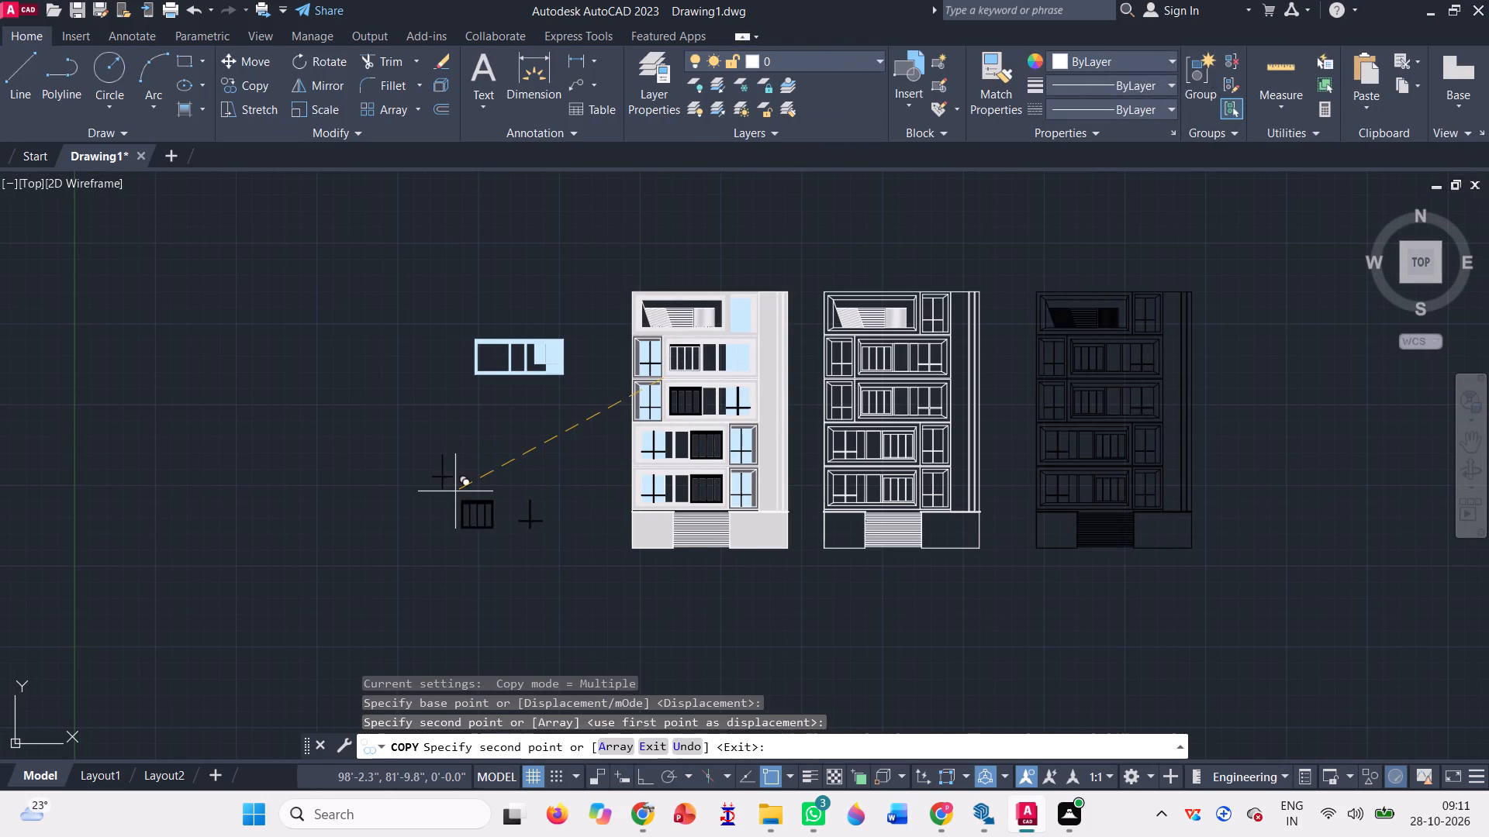
key(Escape)
Trim the louvred frame out of the copied black hatch, keeping only its wide-window and narrow-window glazing-bar crosses.
scroll(457, 524, up, 4)
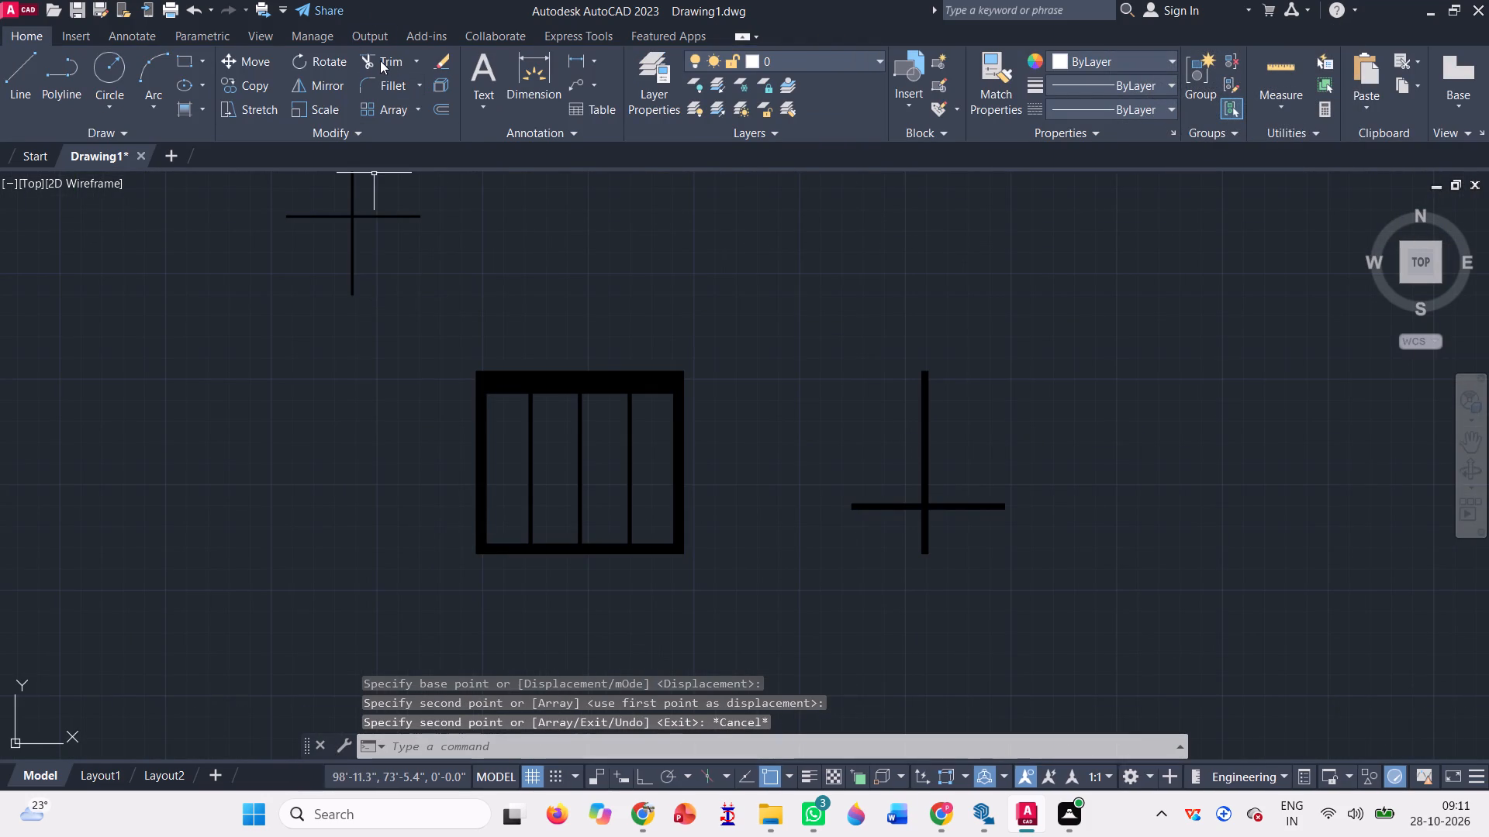
click(378, 57)
click(585, 385)
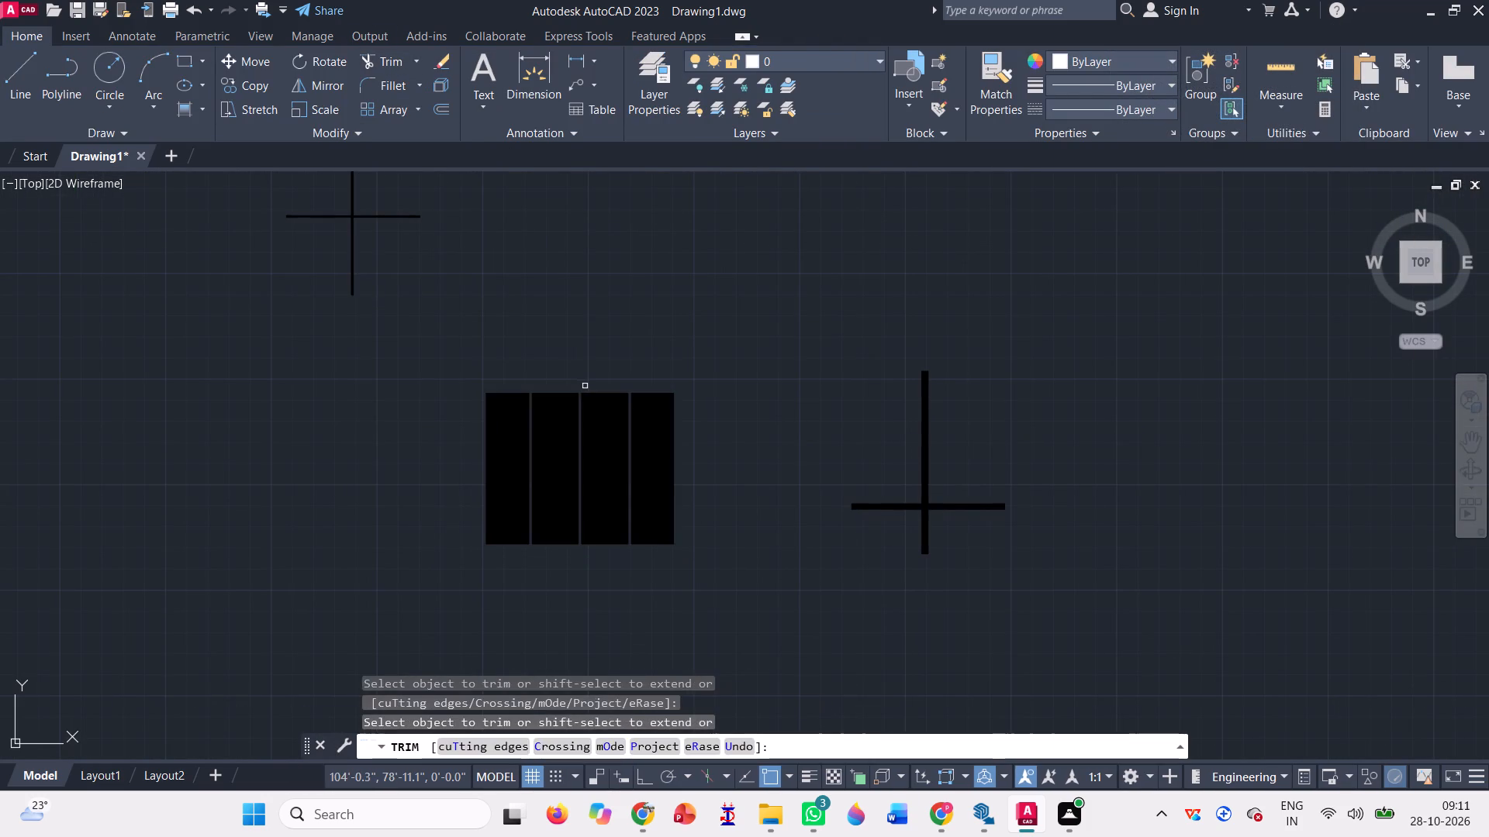
click(606, 409)
click(651, 438)
click(541, 423)
click(510, 436)
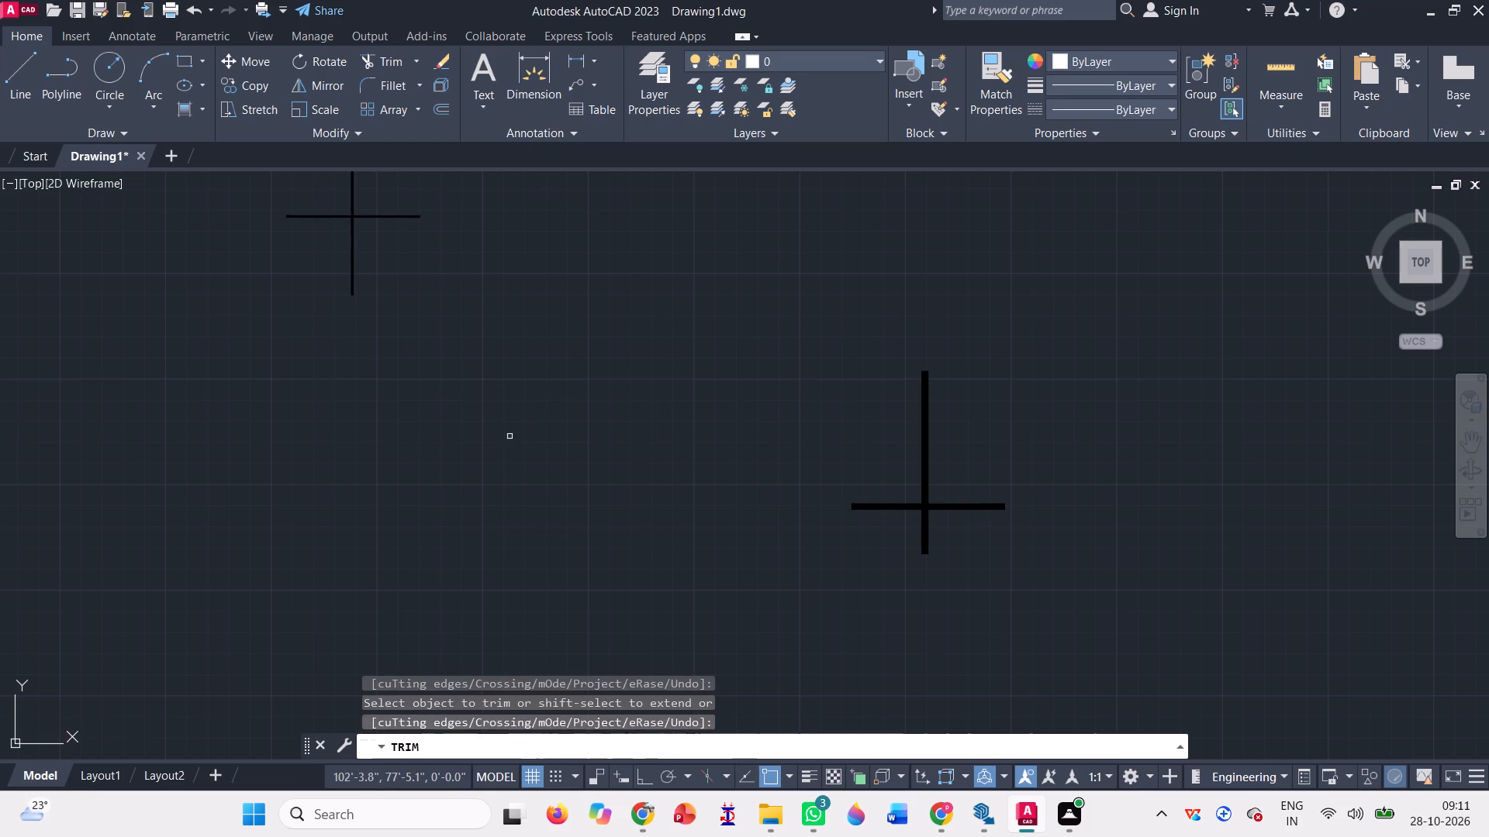
scroll(458, 438, down, 3)
key(space)
Copy the black hatch containing both glazing-bar crosses twice into the nearby empty space, once below and once above the original.
click(623, 486)
click(506, 396)
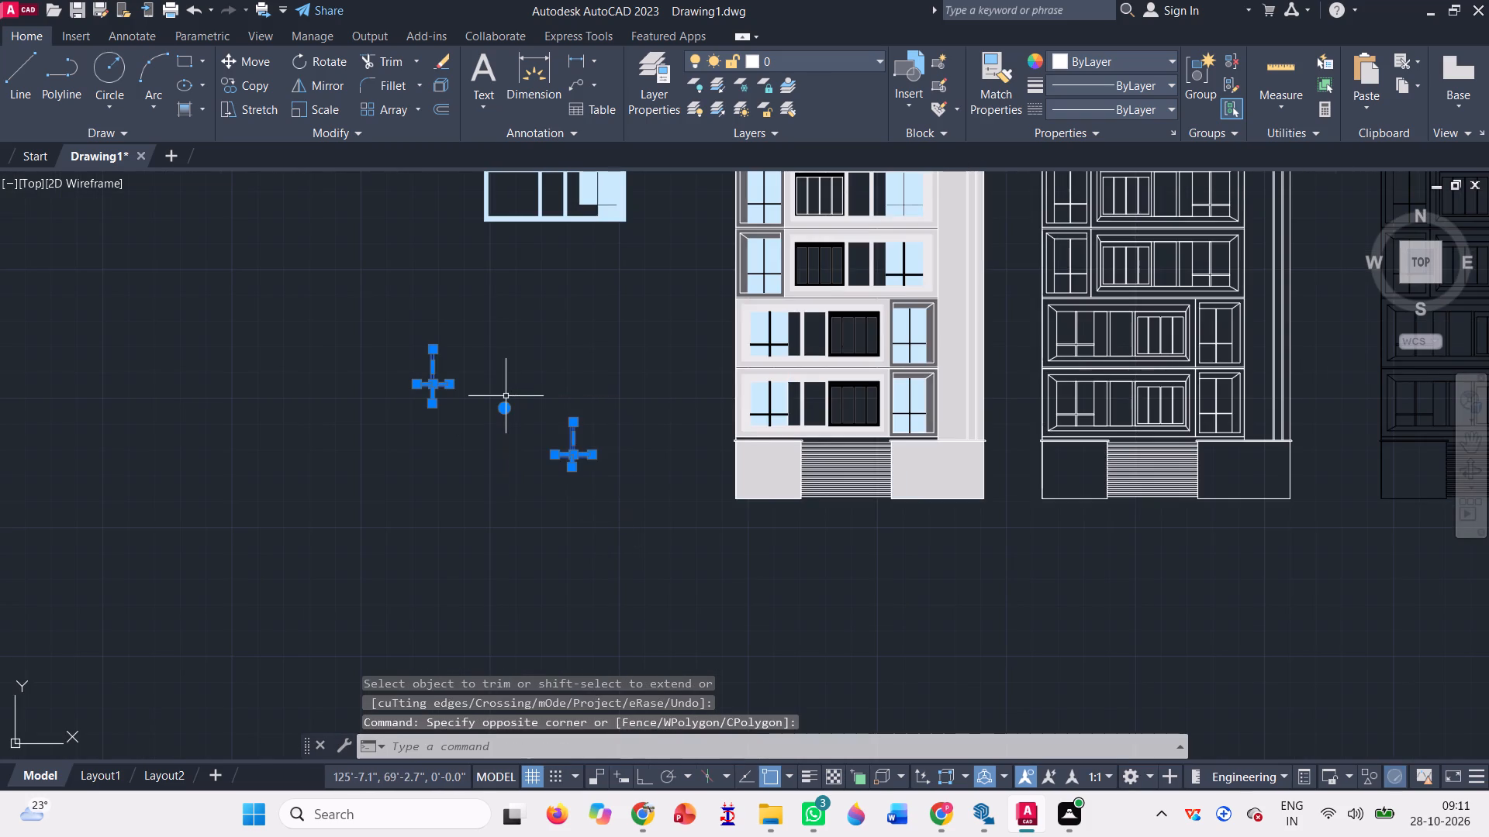
text(co)
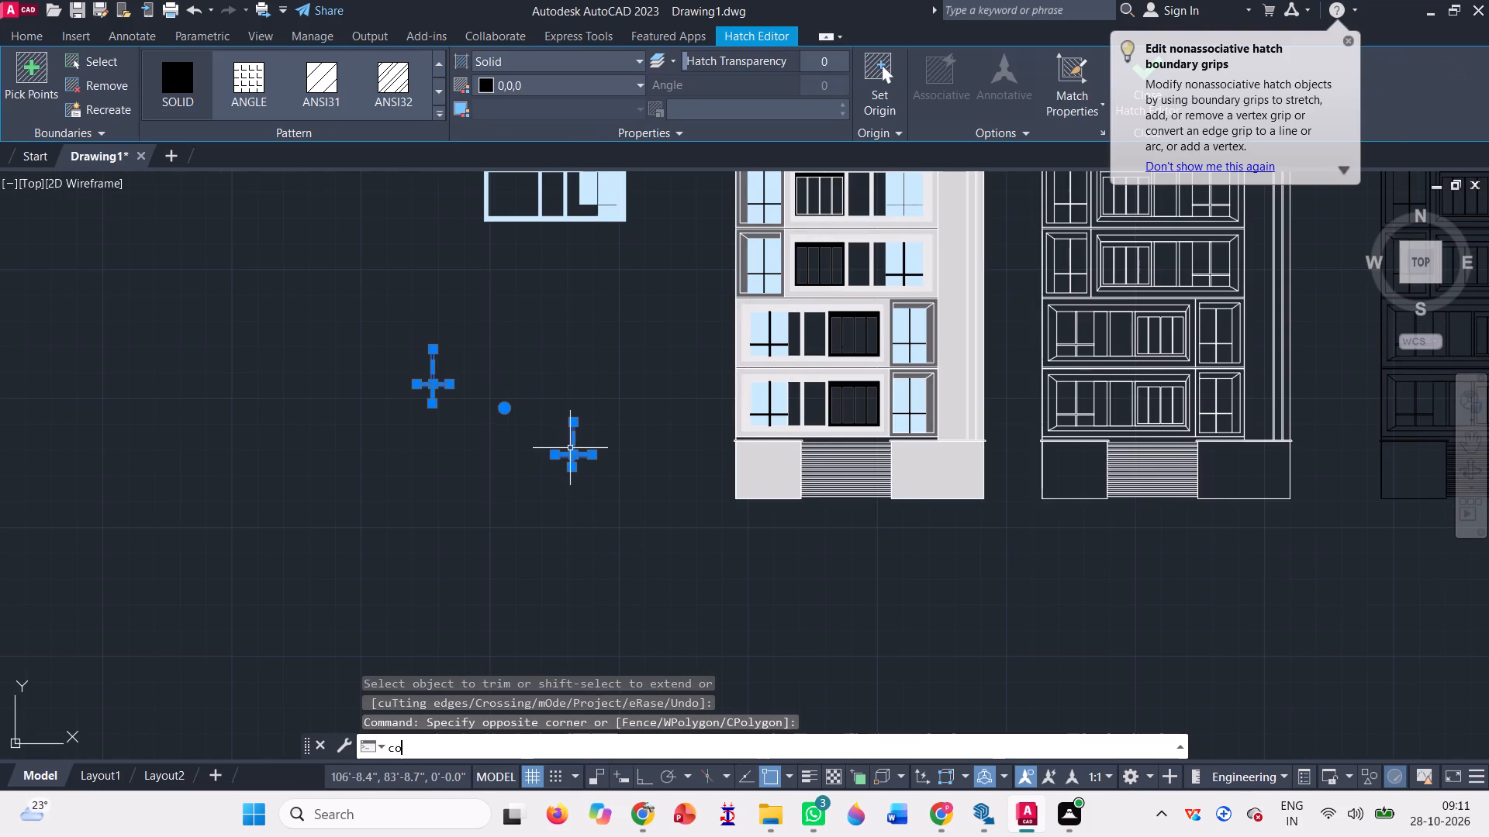
key(space)
click(570, 448)
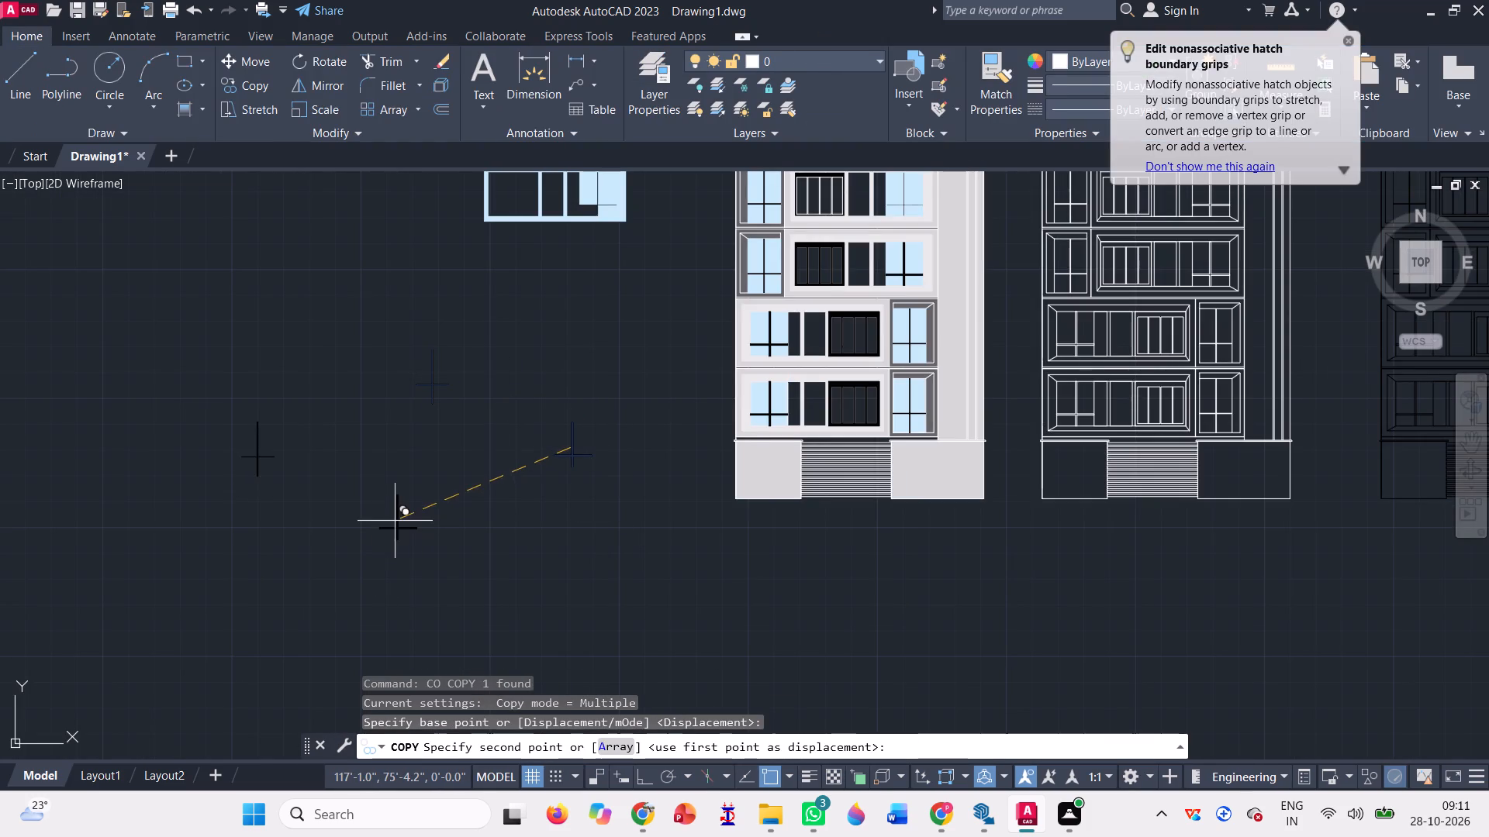
click(406, 511)
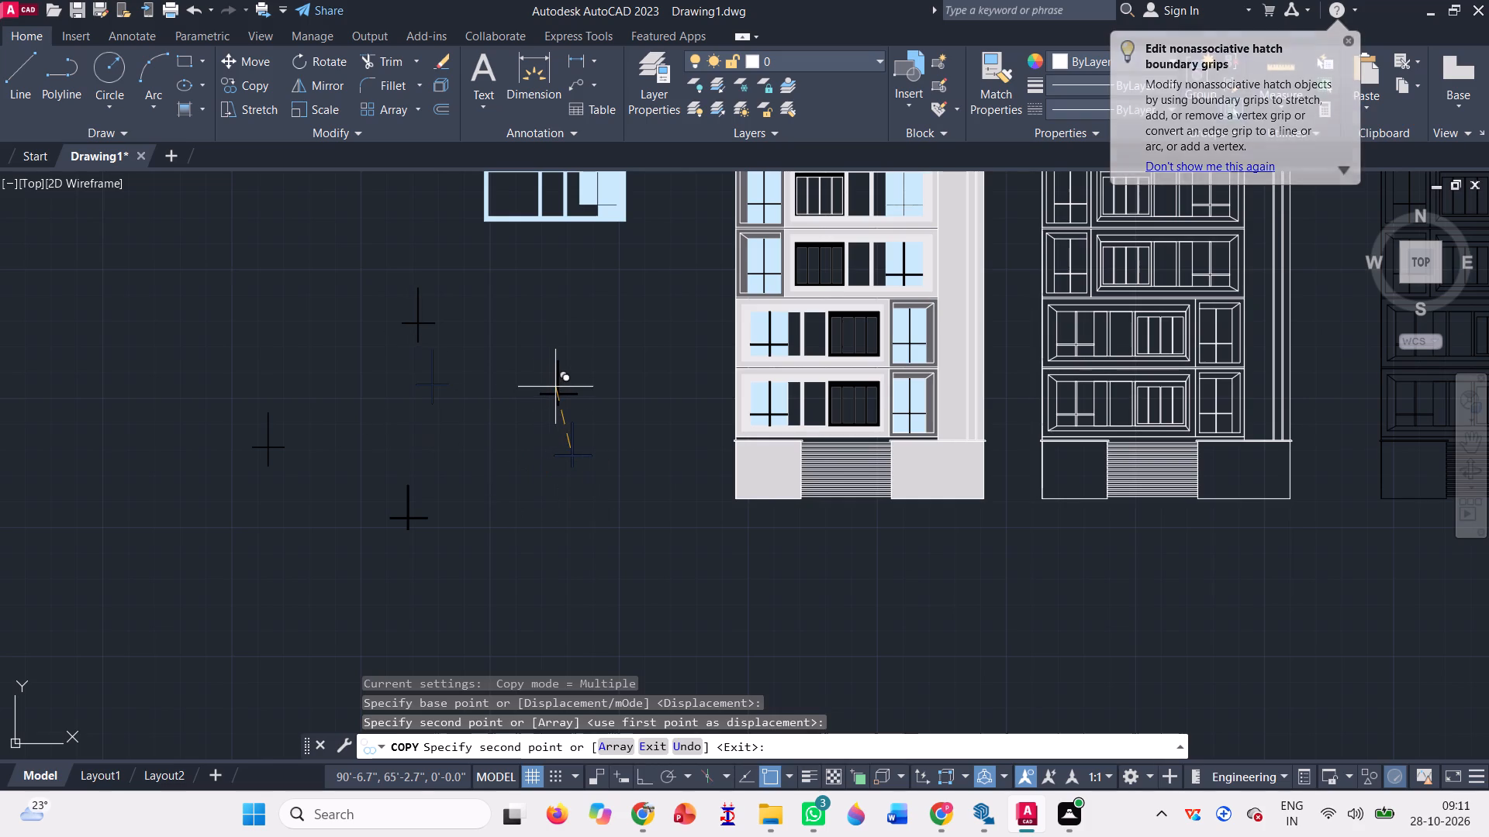
click(555, 387)
key(Escape)
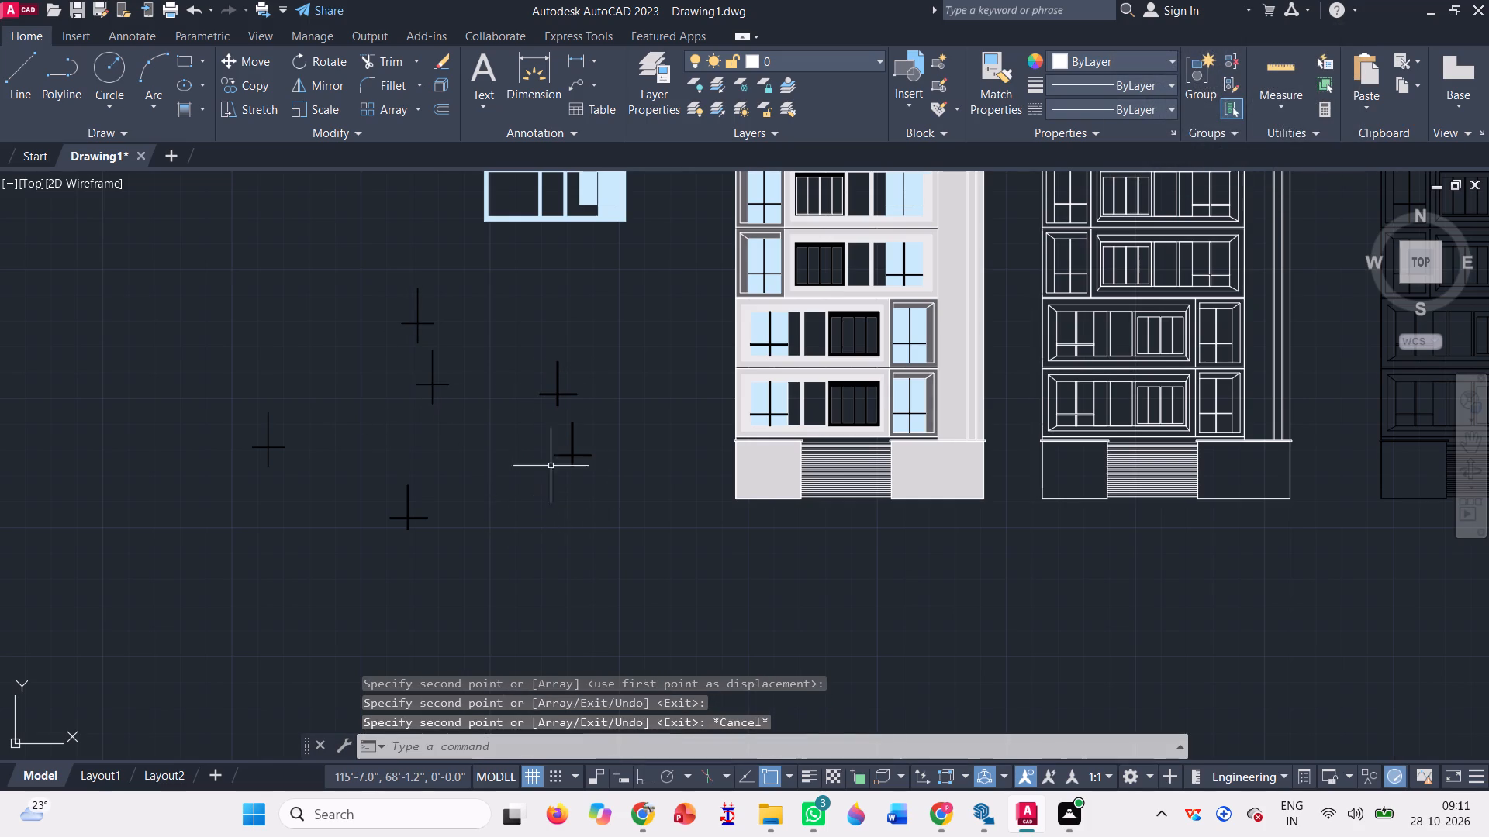
Delete the original two-cross black hatch lying between its two copies.
click(450, 390)
click(420, 390)
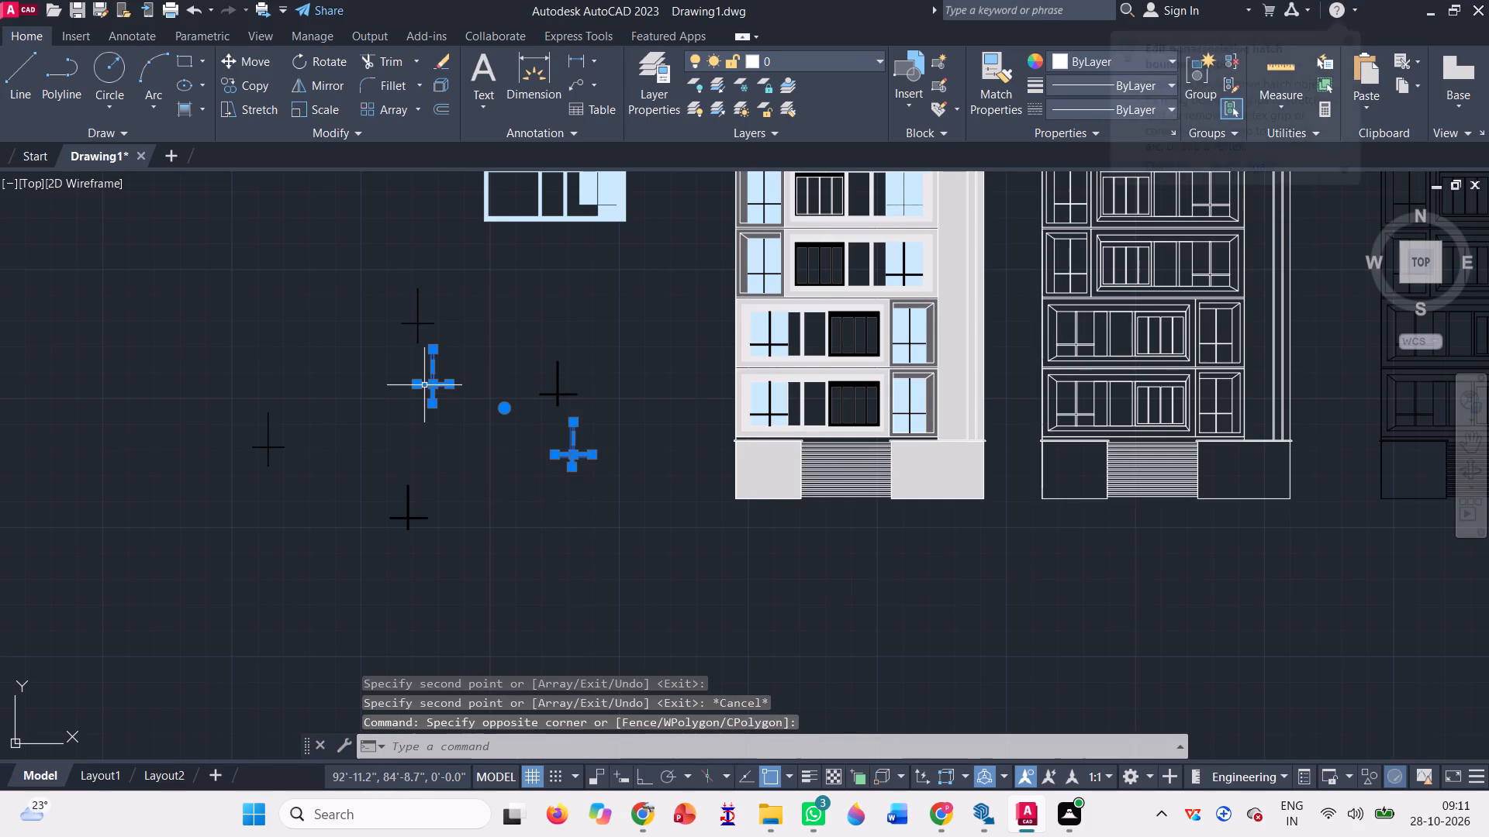
key(Delete)
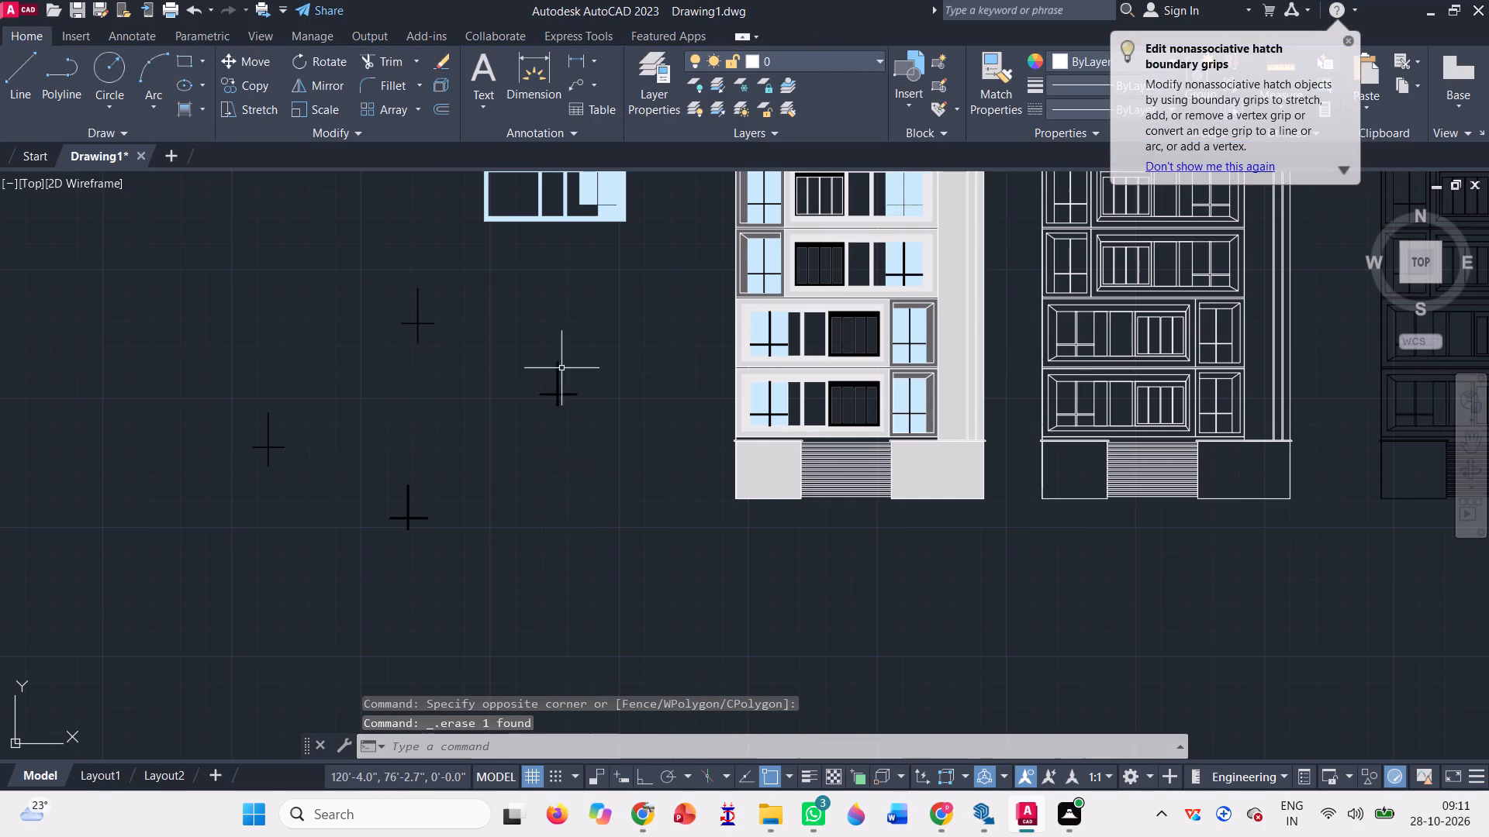
Trim the narrow-window cross from the upper hatch copy and the wide-window cross from the lower copy.
click(383, 60)
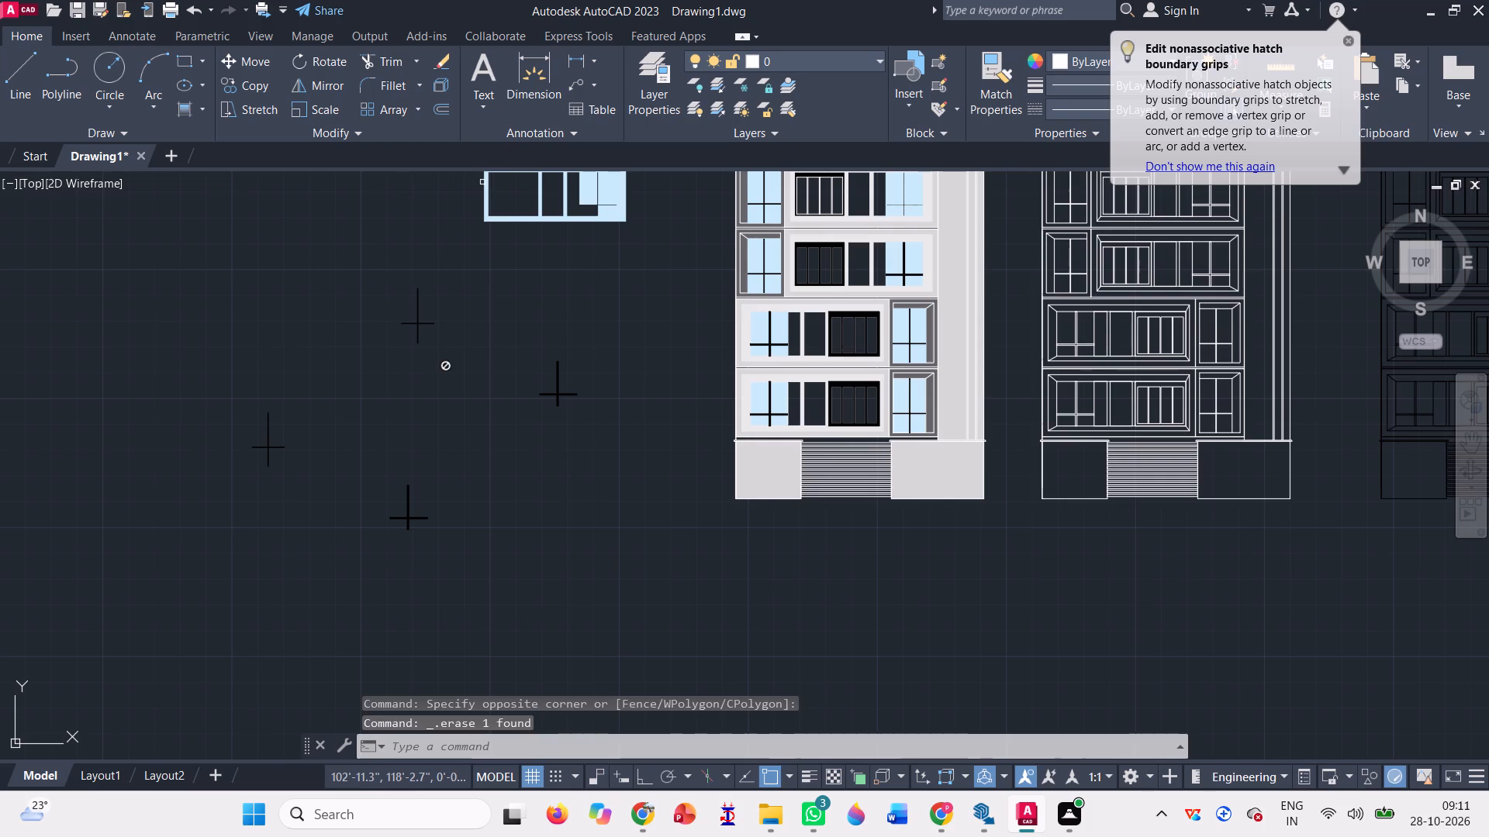
scroll(485, 461, down, 1)
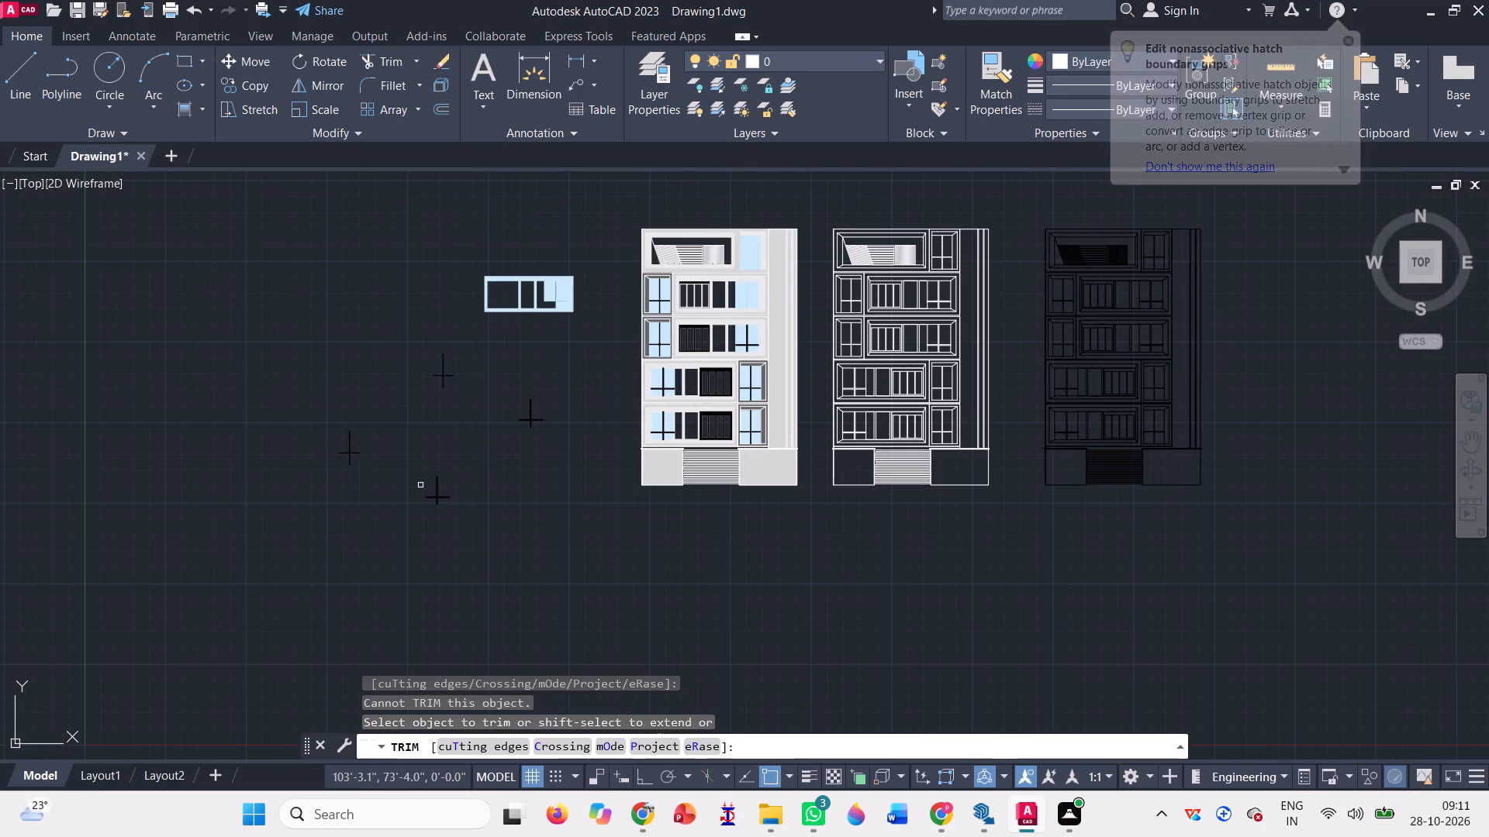
scroll(728, 229, up, 3)
scroll(738, 252, down, 2)
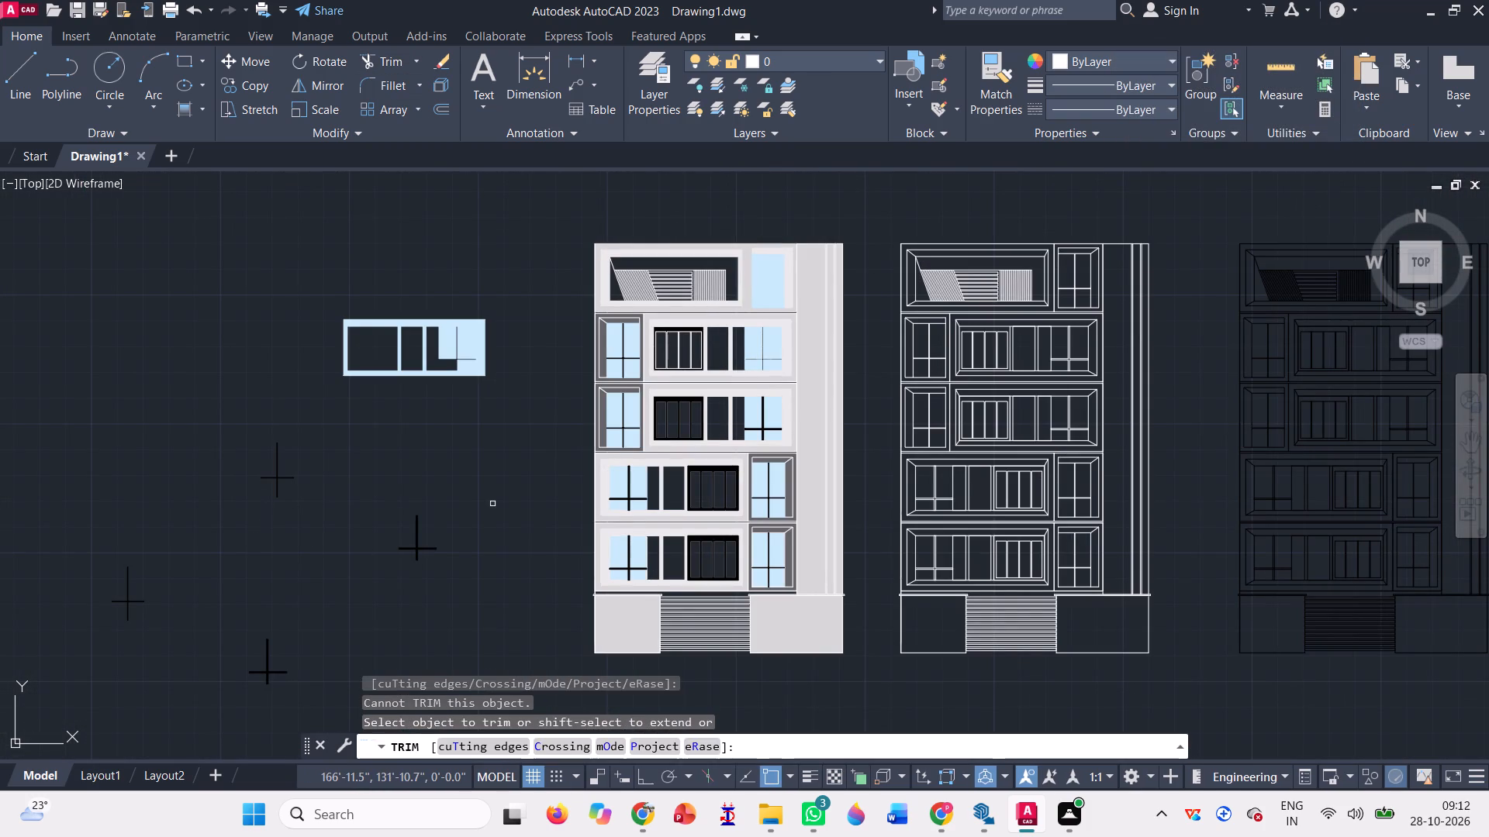
scroll(311, 480, up, 3)
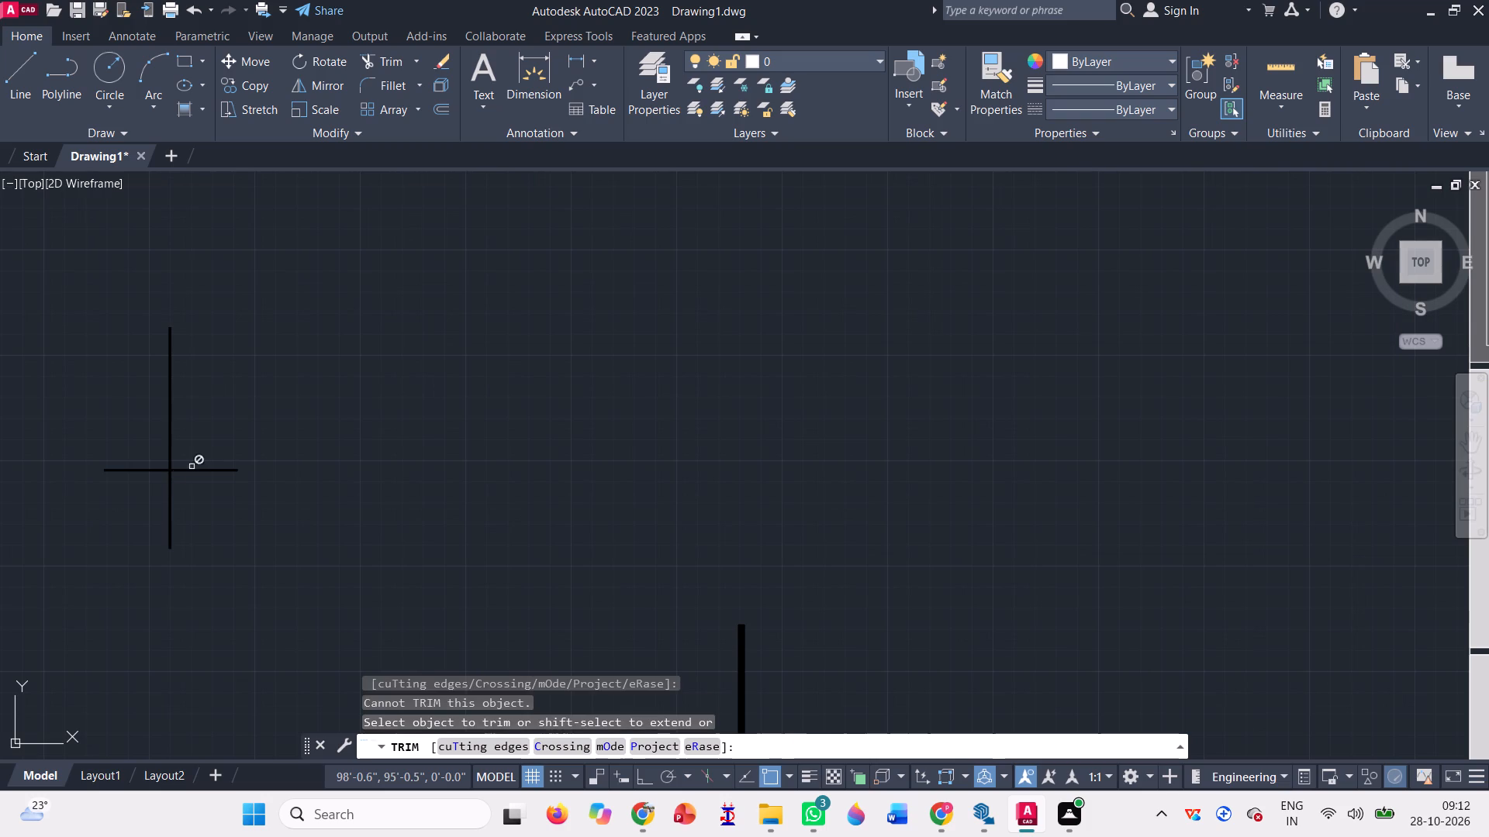
scroll(168, 480, up, 4)
click(174, 431)
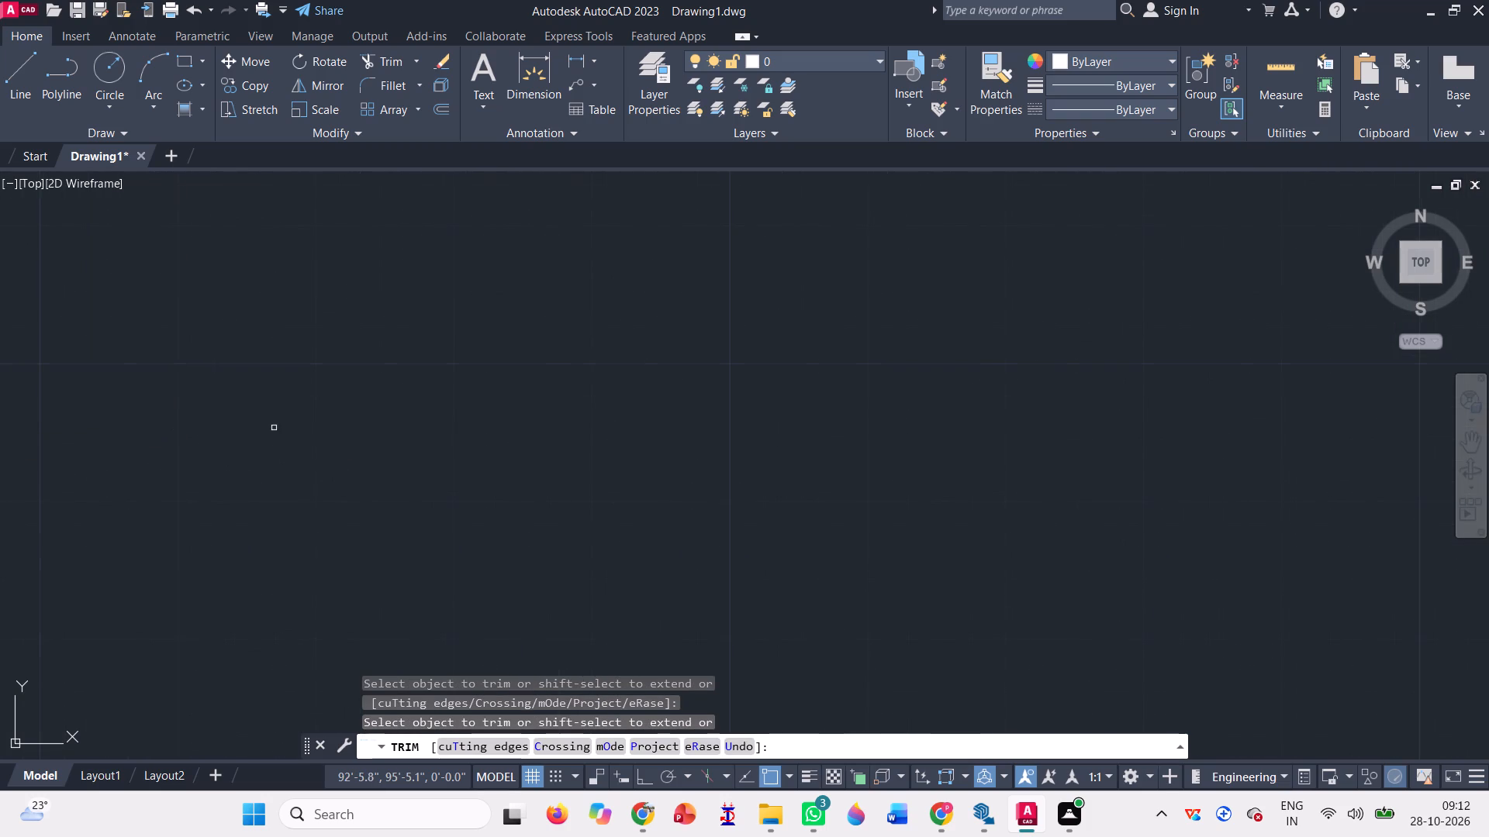
scroll(274, 427, down, 8)
scroll(264, 567, up, 4)
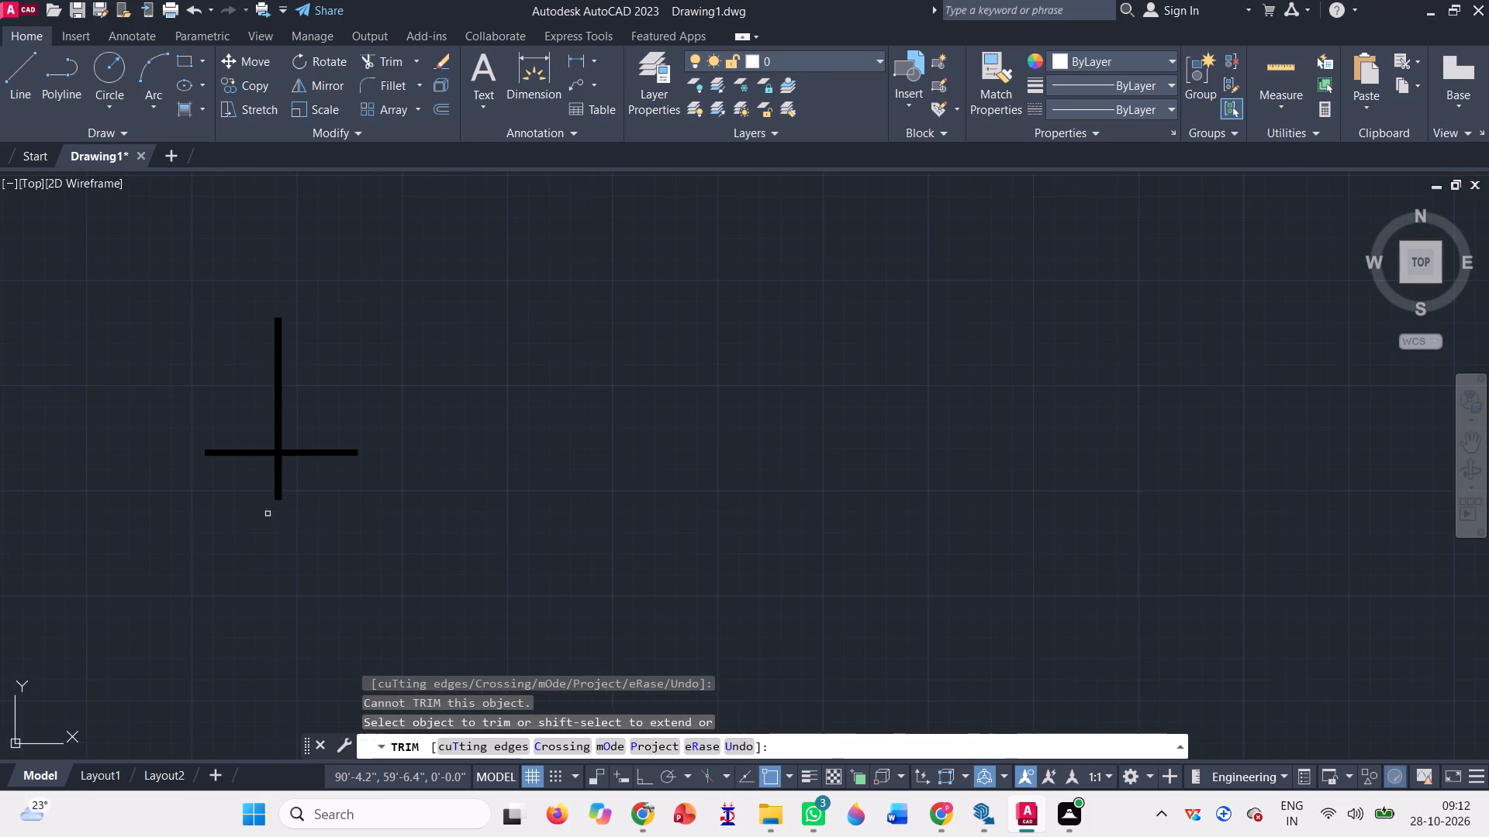
scroll(278, 450, up, 4)
click(278, 450)
scroll(489, 539, down, 9)
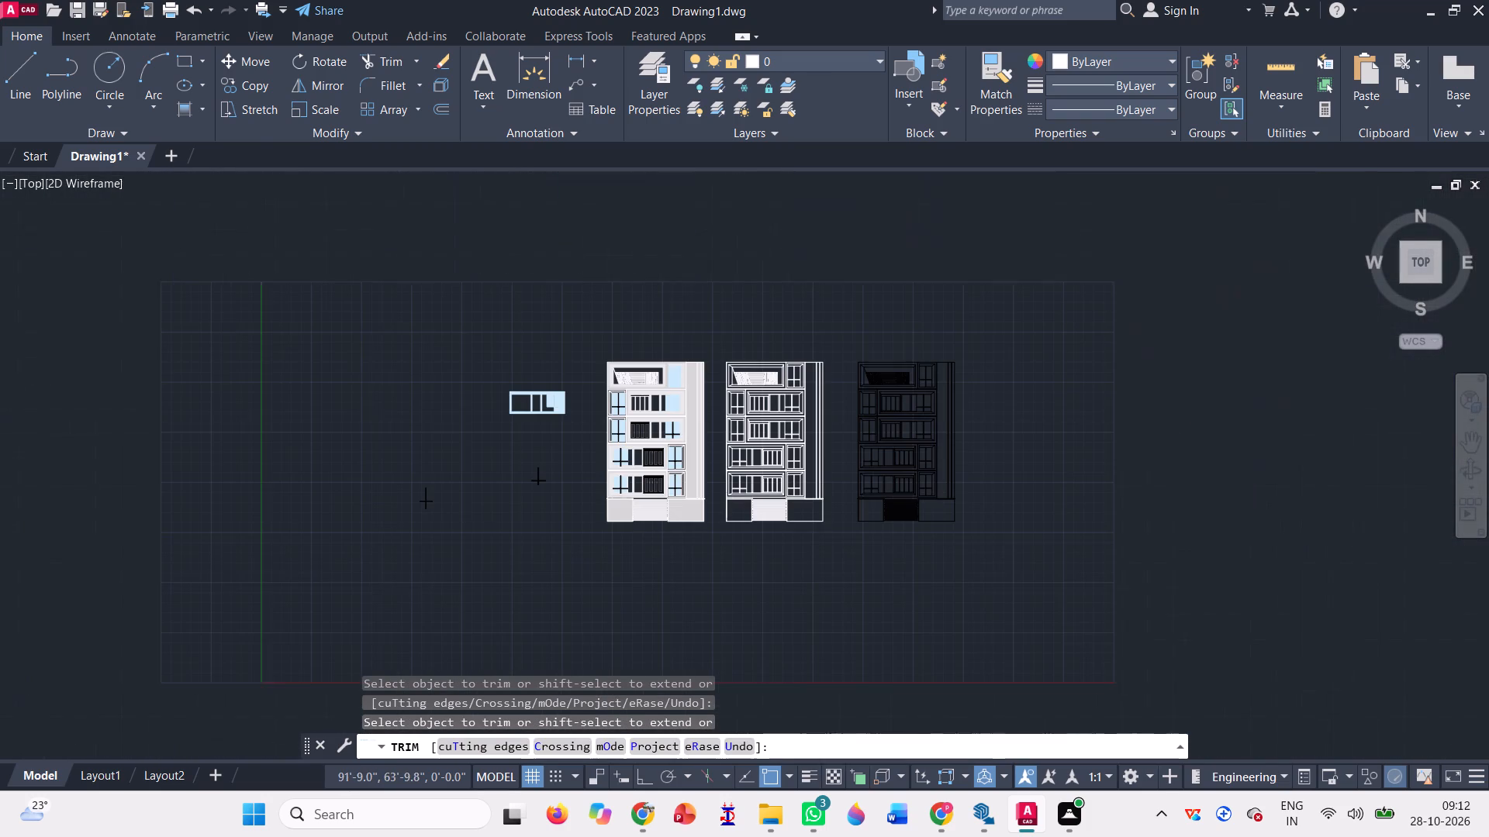
key(Escape)
Move the loose wide-window glazing-bar cross into the coloured elevation's second floor from the top, matching the vertical bar's lower corner to the glass's bar gap.
scroll(546, 485, up, 3)
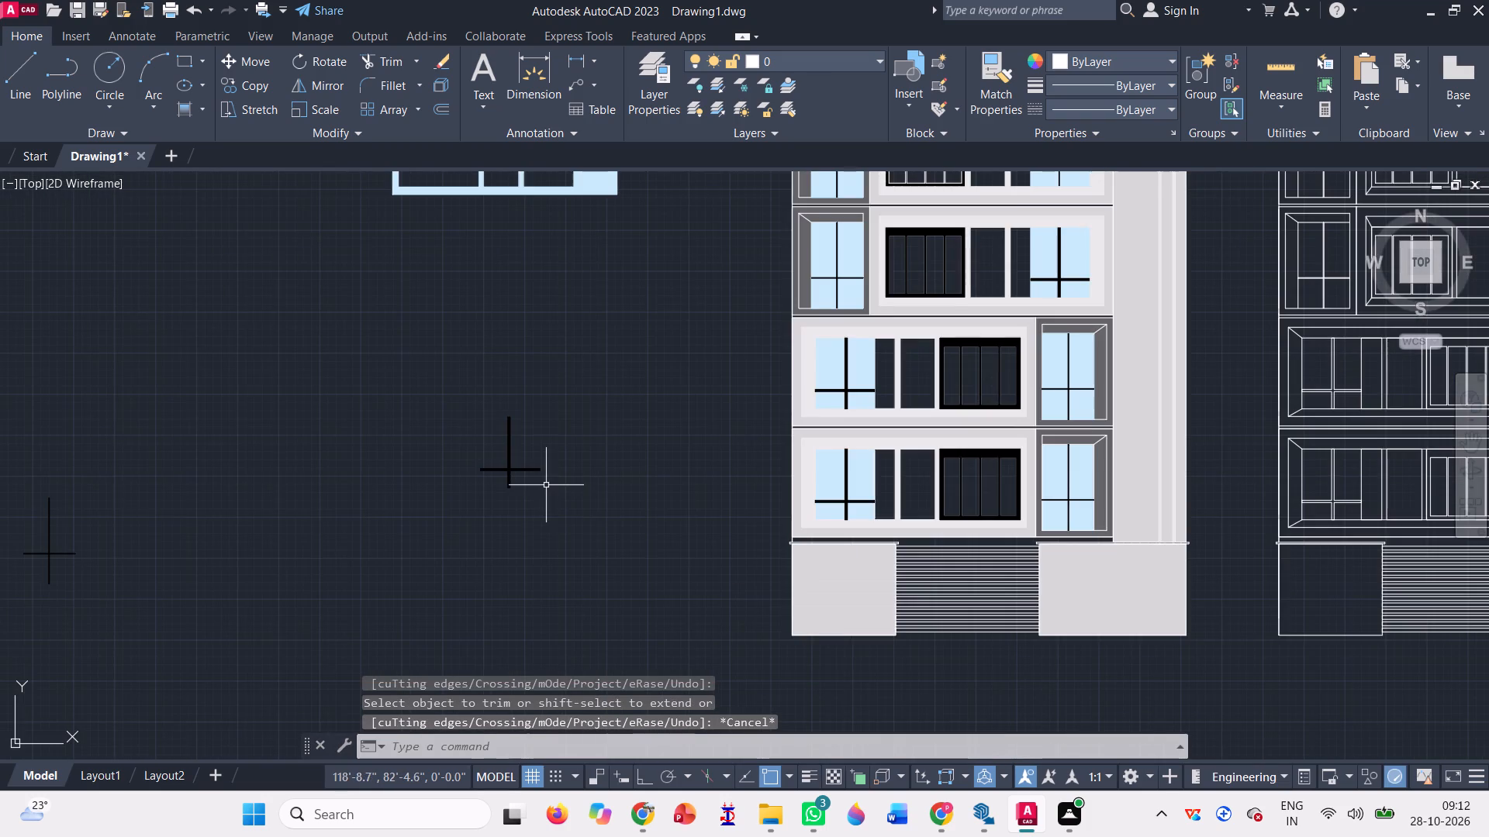
click(546, 485)
click(517, 420)
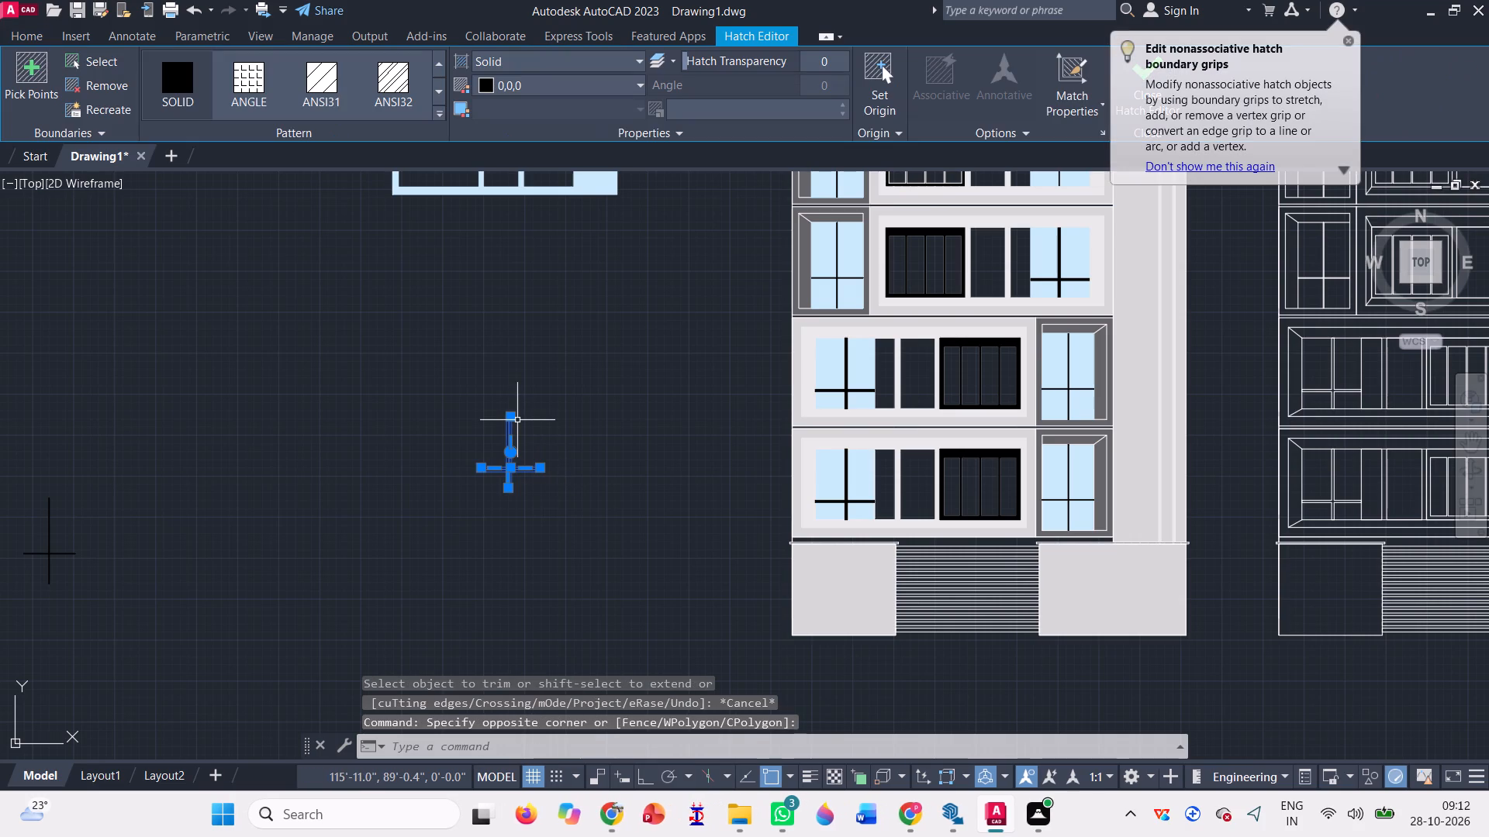
text(m)
key(space)
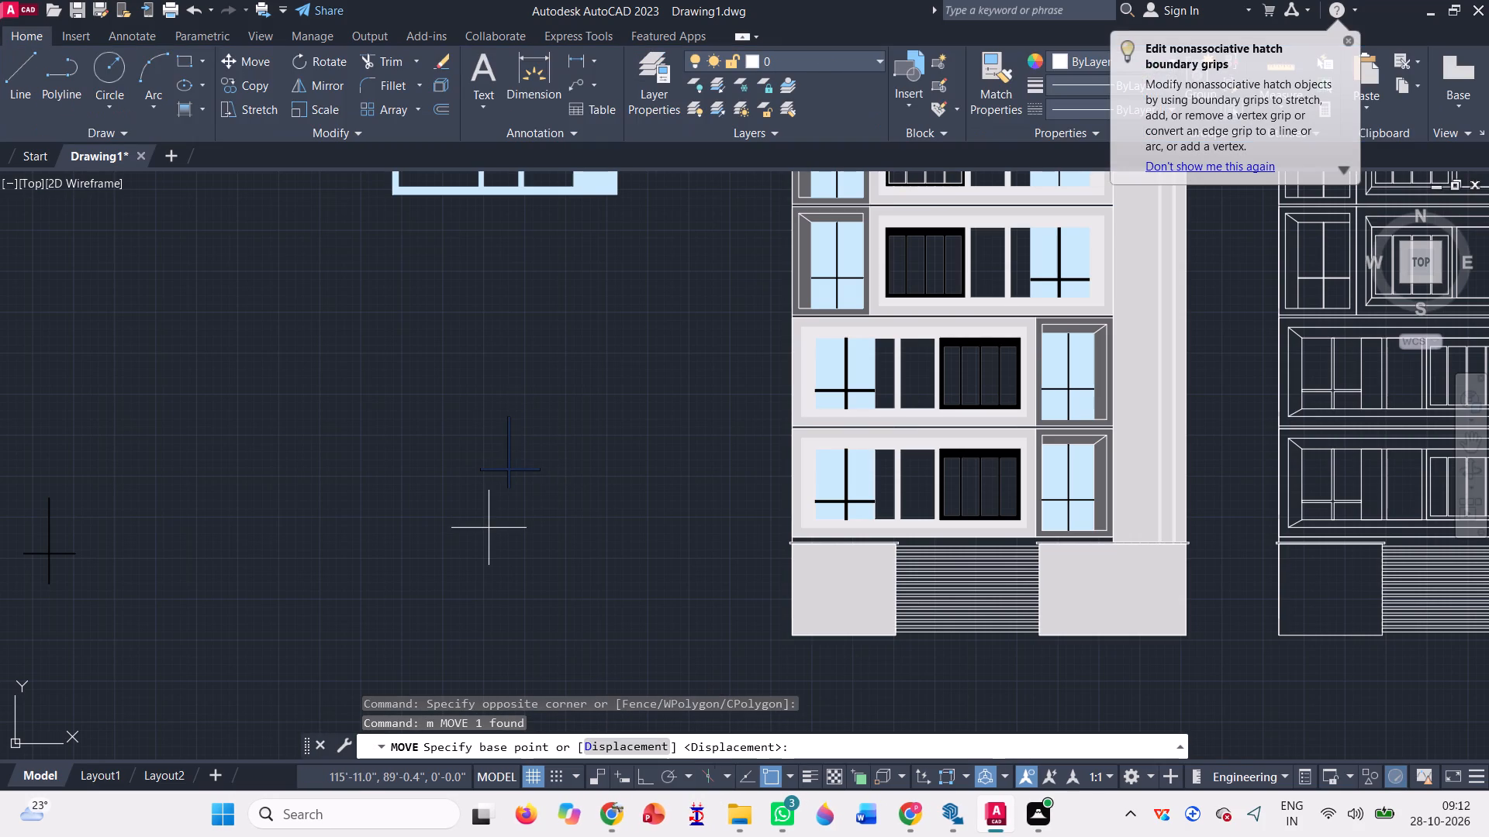
scroll(489, 528, up, 1)
scroll(541, 398, up, 3)
scroll(451, 444, down, 1)
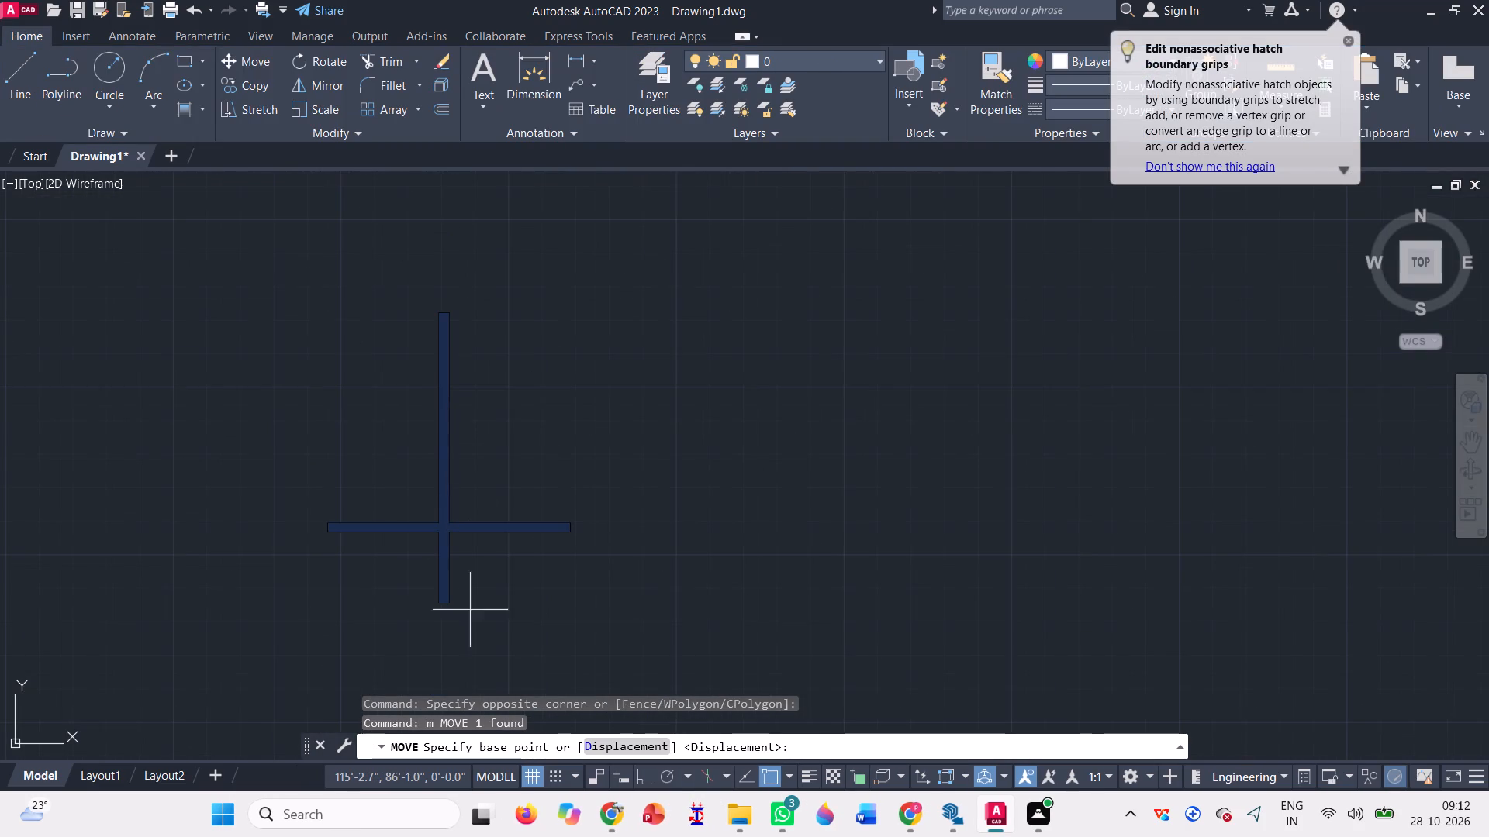
scroll(462, 624, up, 3)
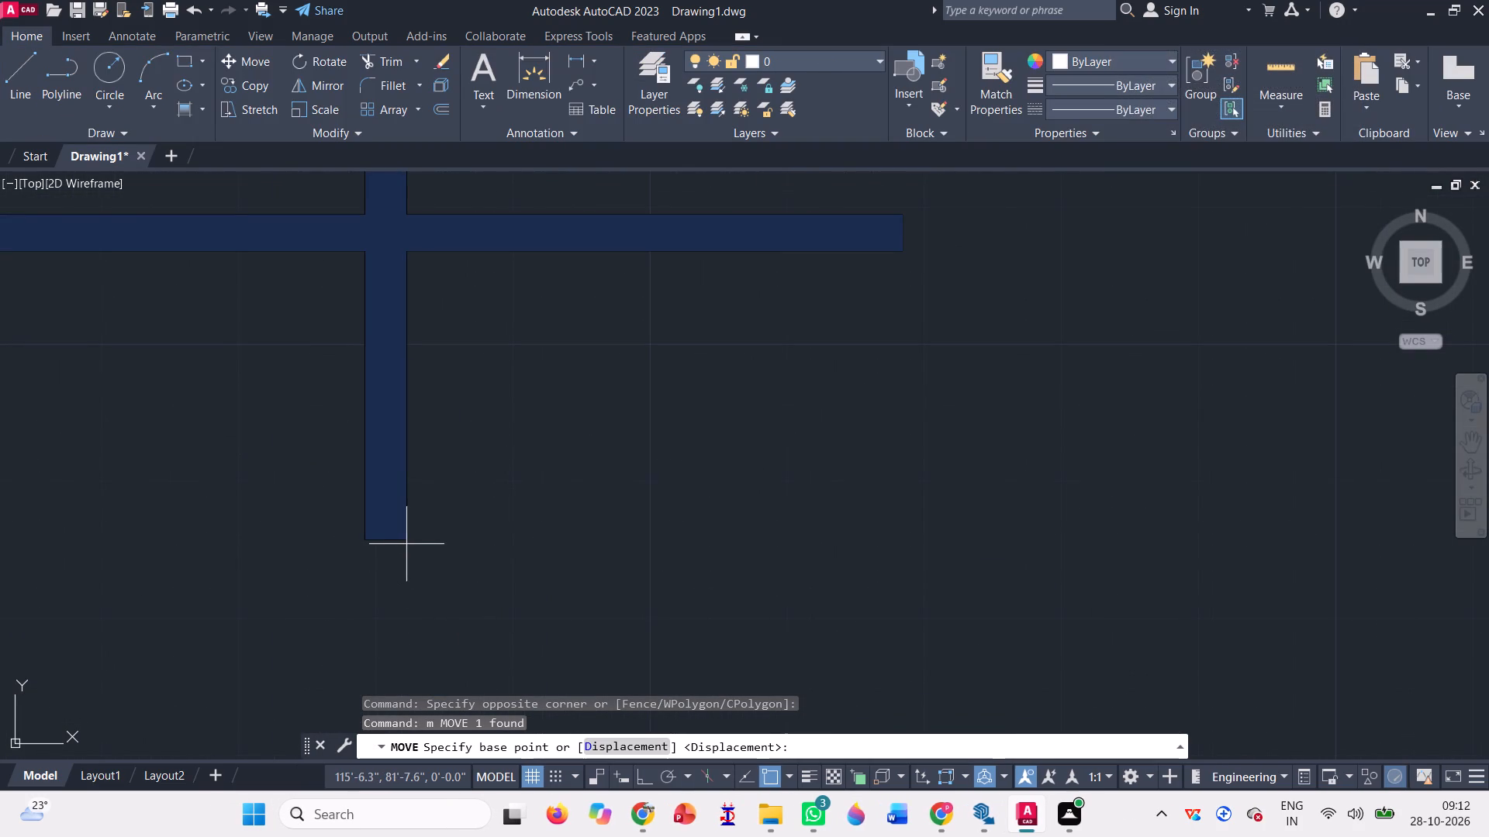
click(407, 539)
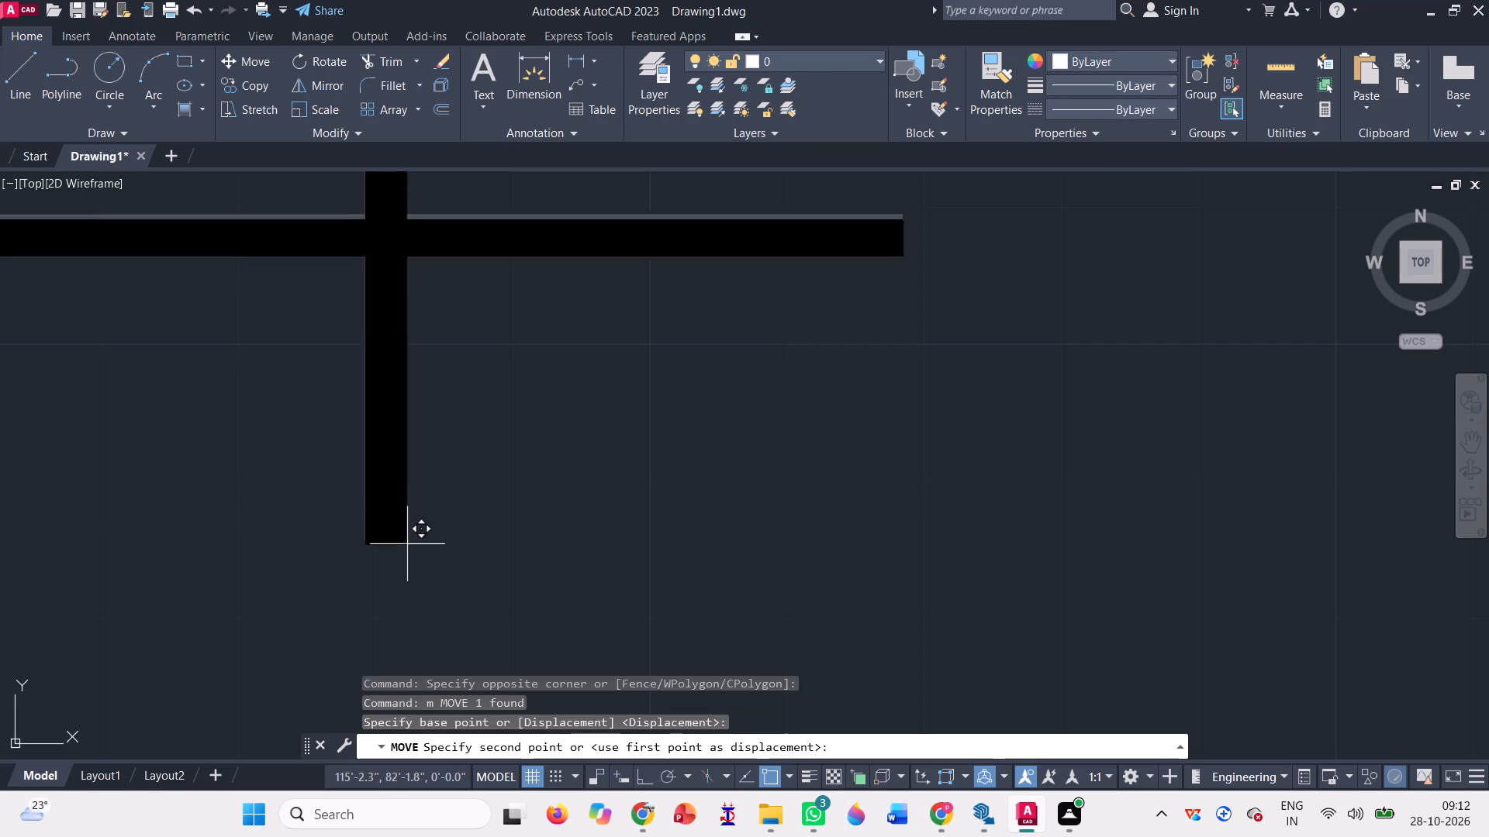
scroll(414, 563, down, 6)
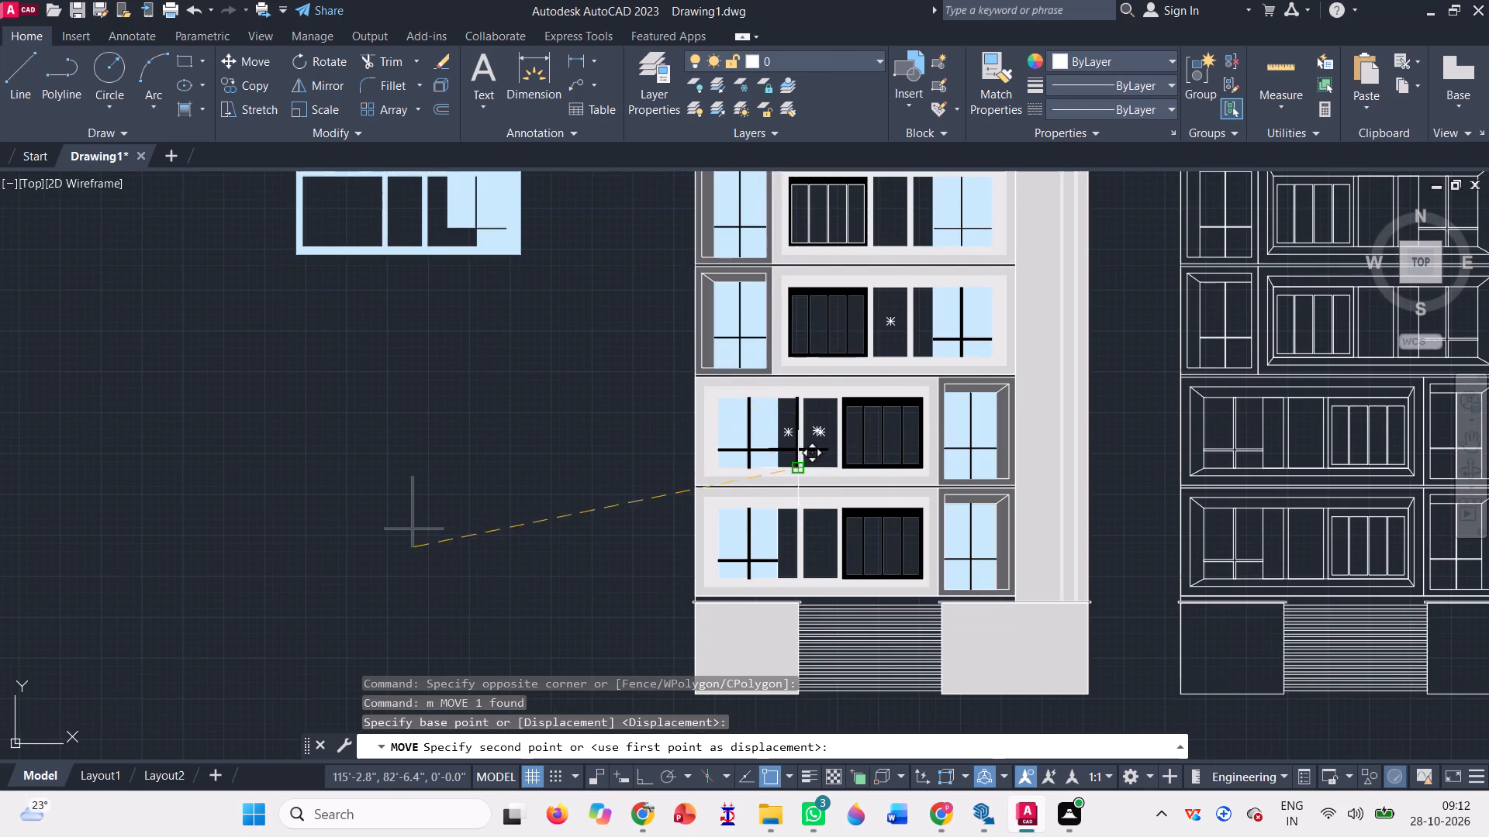
scroll(797, 470, down, 1)
scroll(909, 323, up, 8)
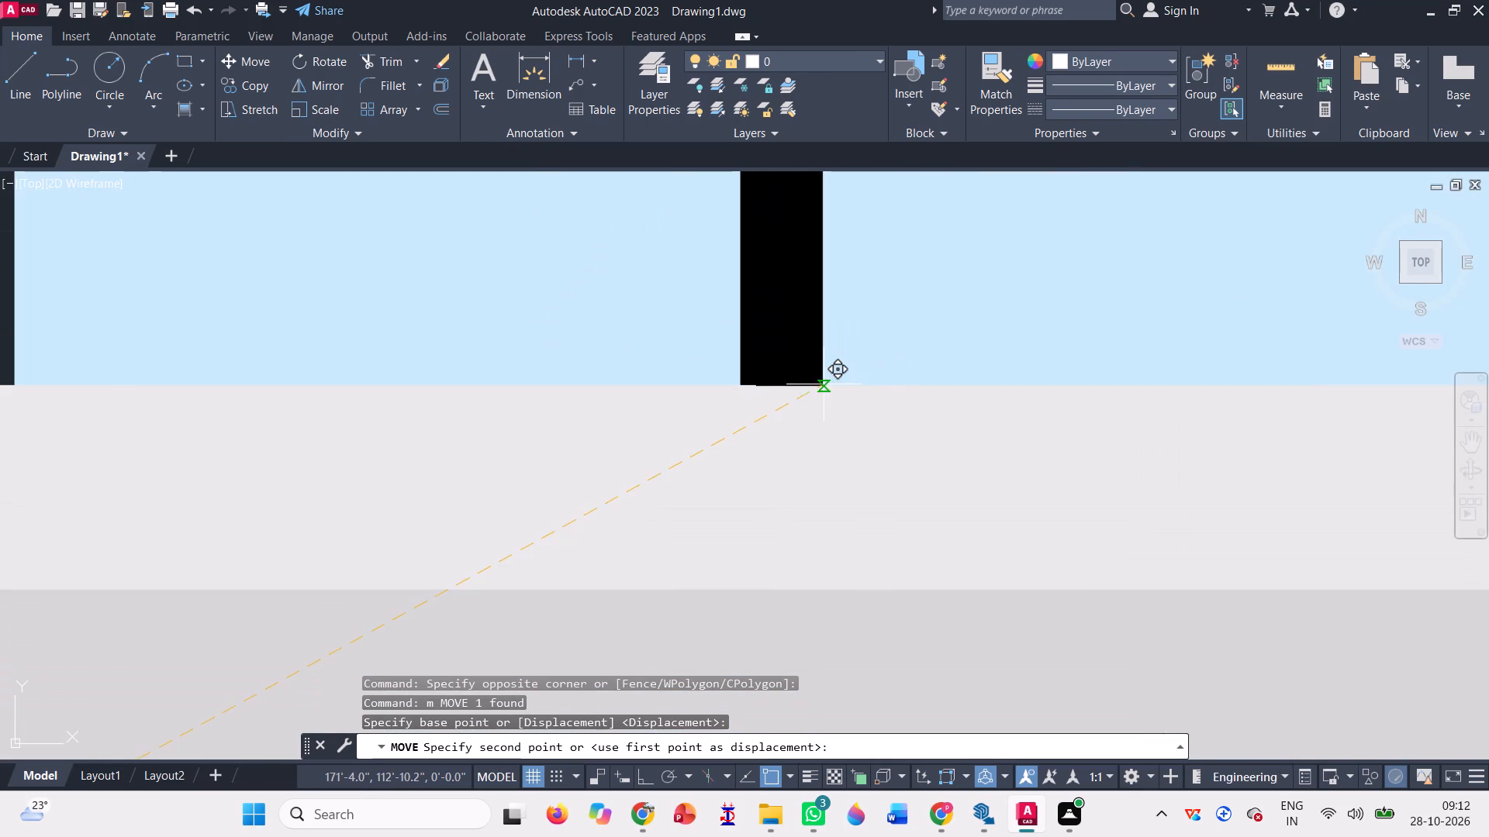
click(810, 386)
Move the loose narrow-window glazing-bar cross into the coloured elevation's top-floor narrow window, matching the vertical bar's lower corner to the glass's bar gap.
scroll(834, 453, down, 5)
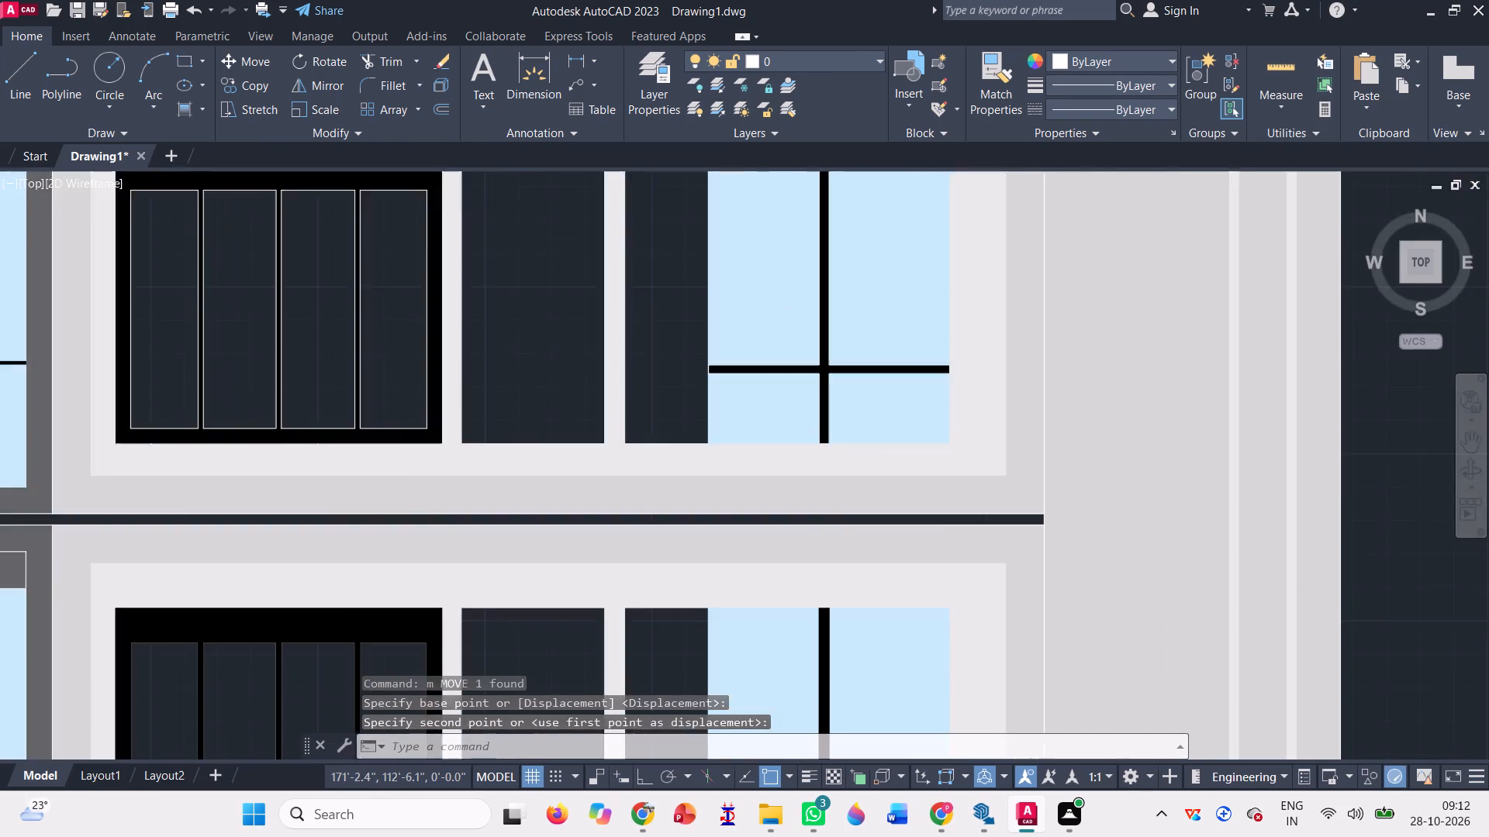
scroll(837, 439, down, 2)
scroll(652, 378, down, 2)
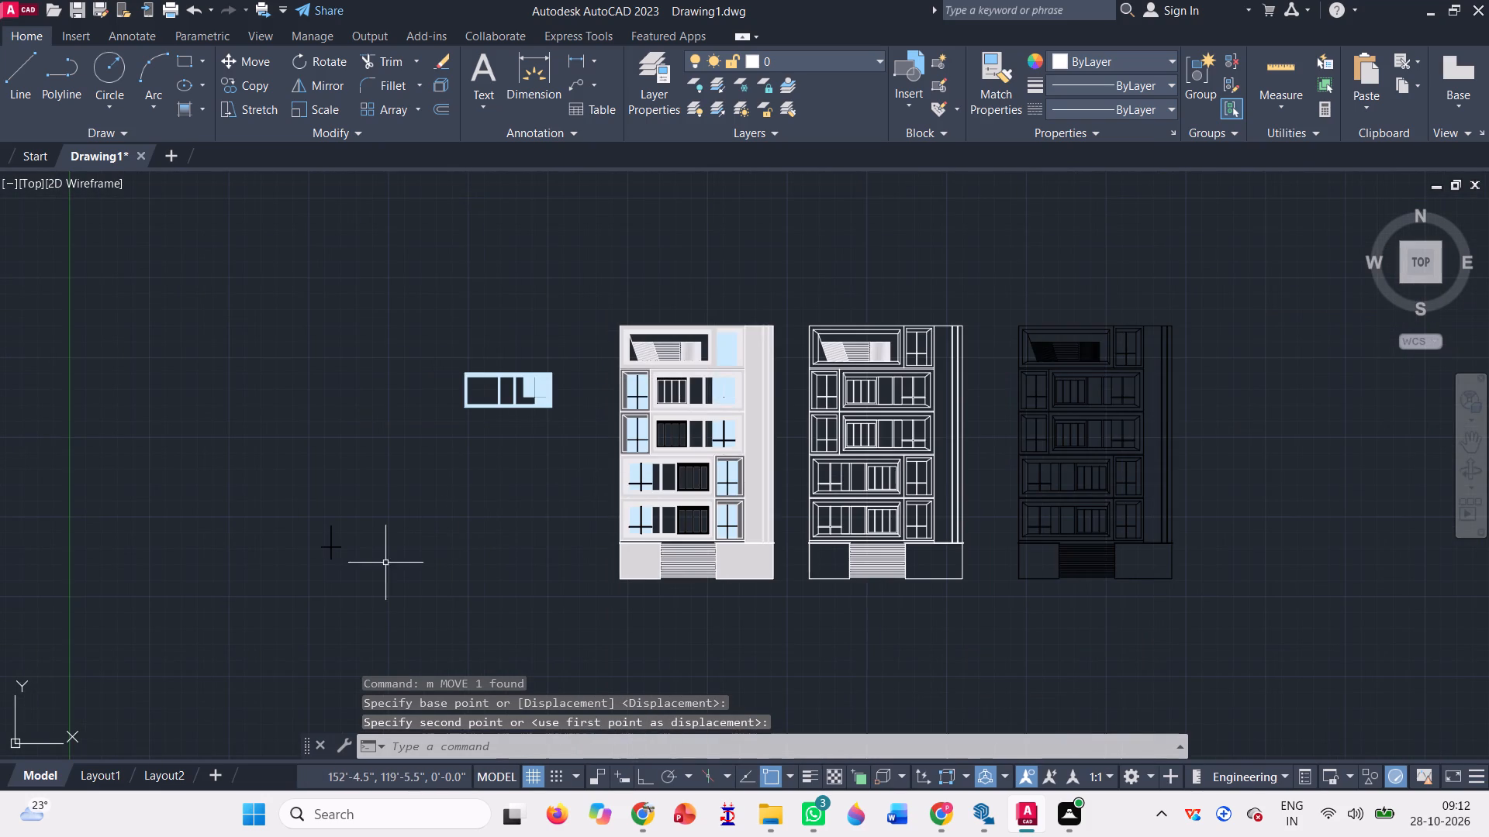
click(366, 598)
click(249, 491)
key(c)
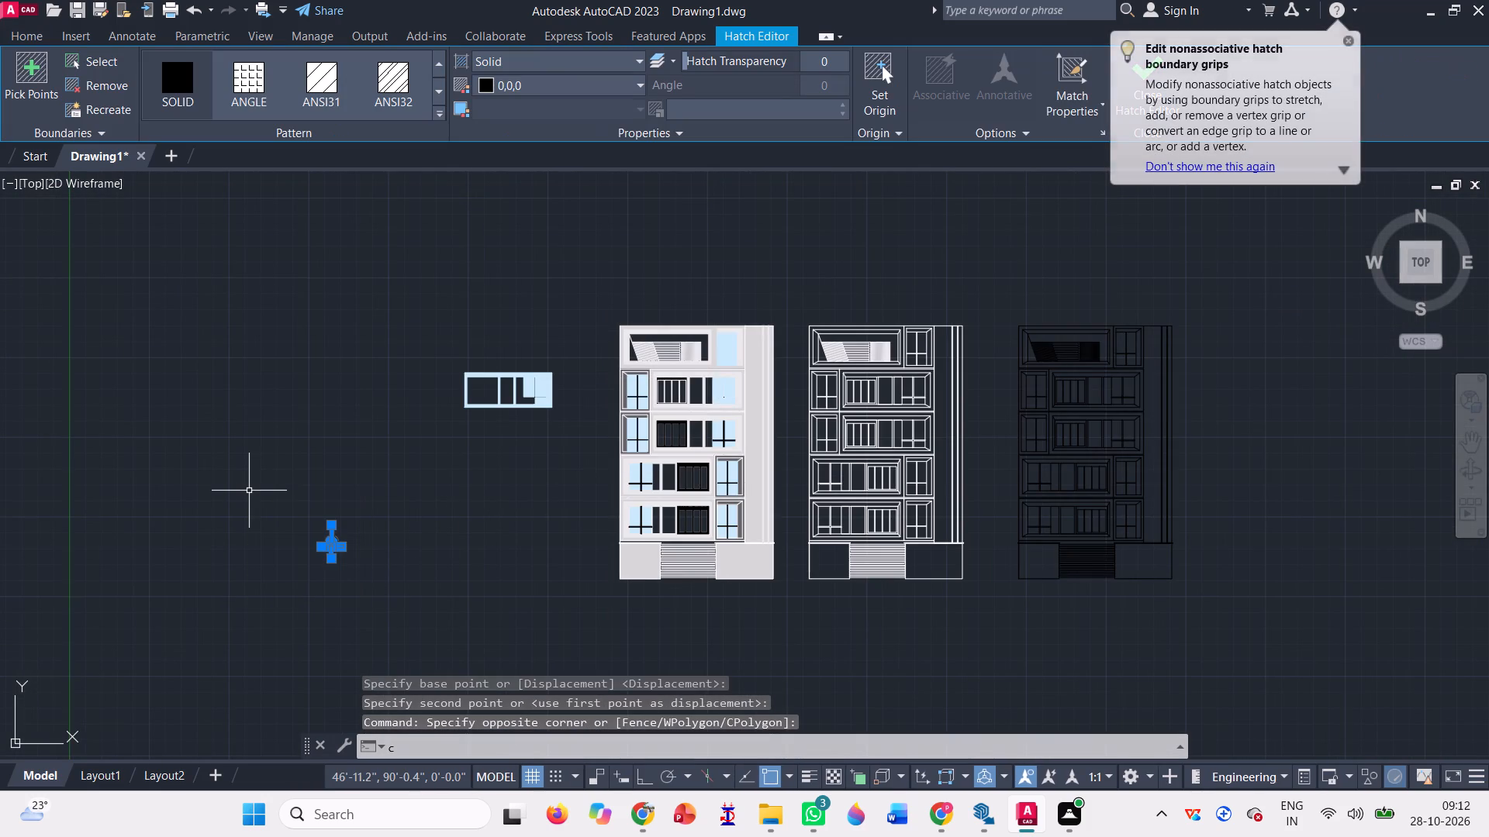
key(BackSpace)
text(m)
key(space)
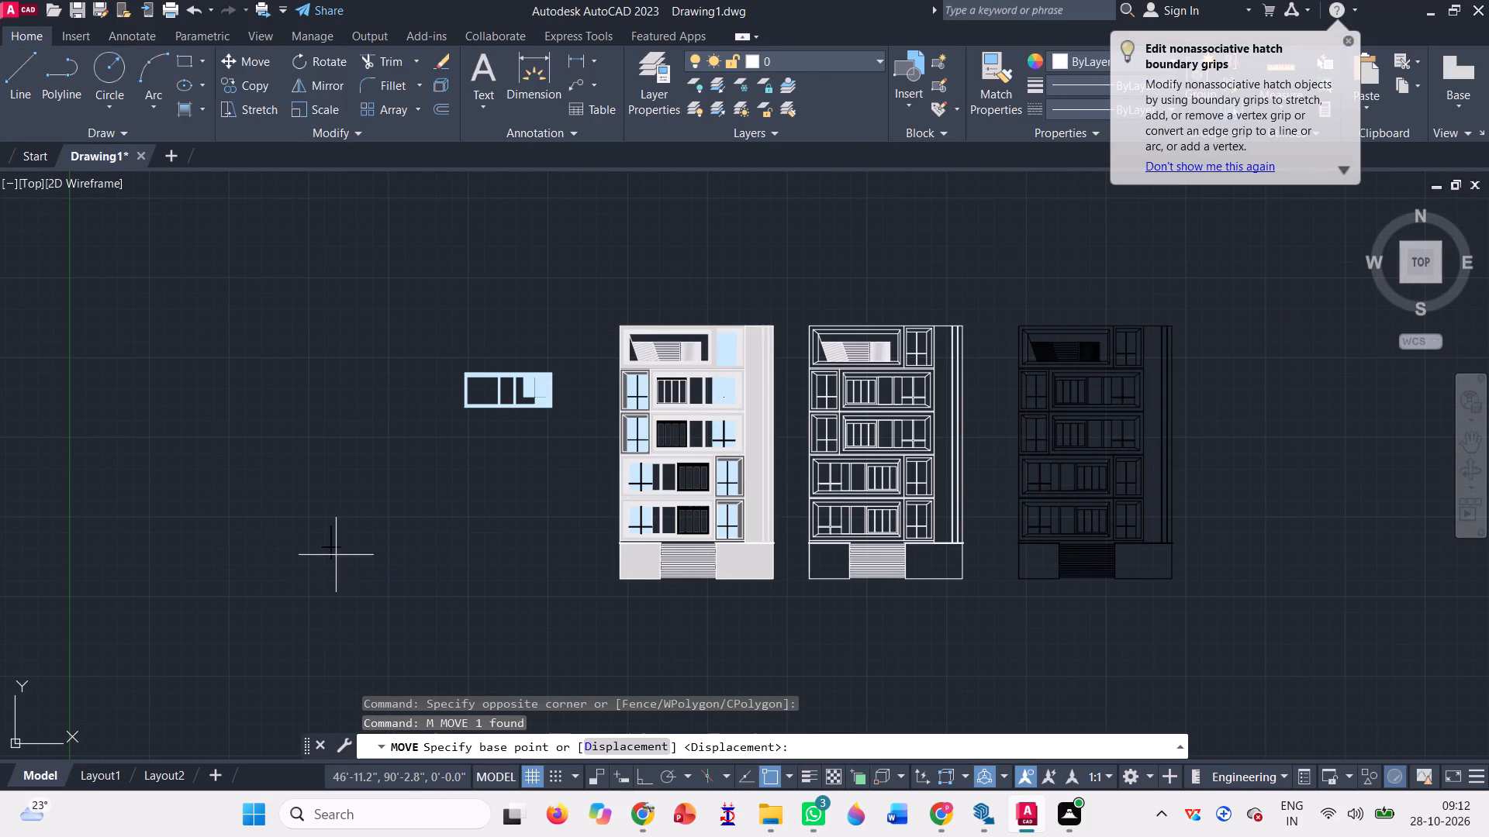
scroll(336, 554, up, 8)
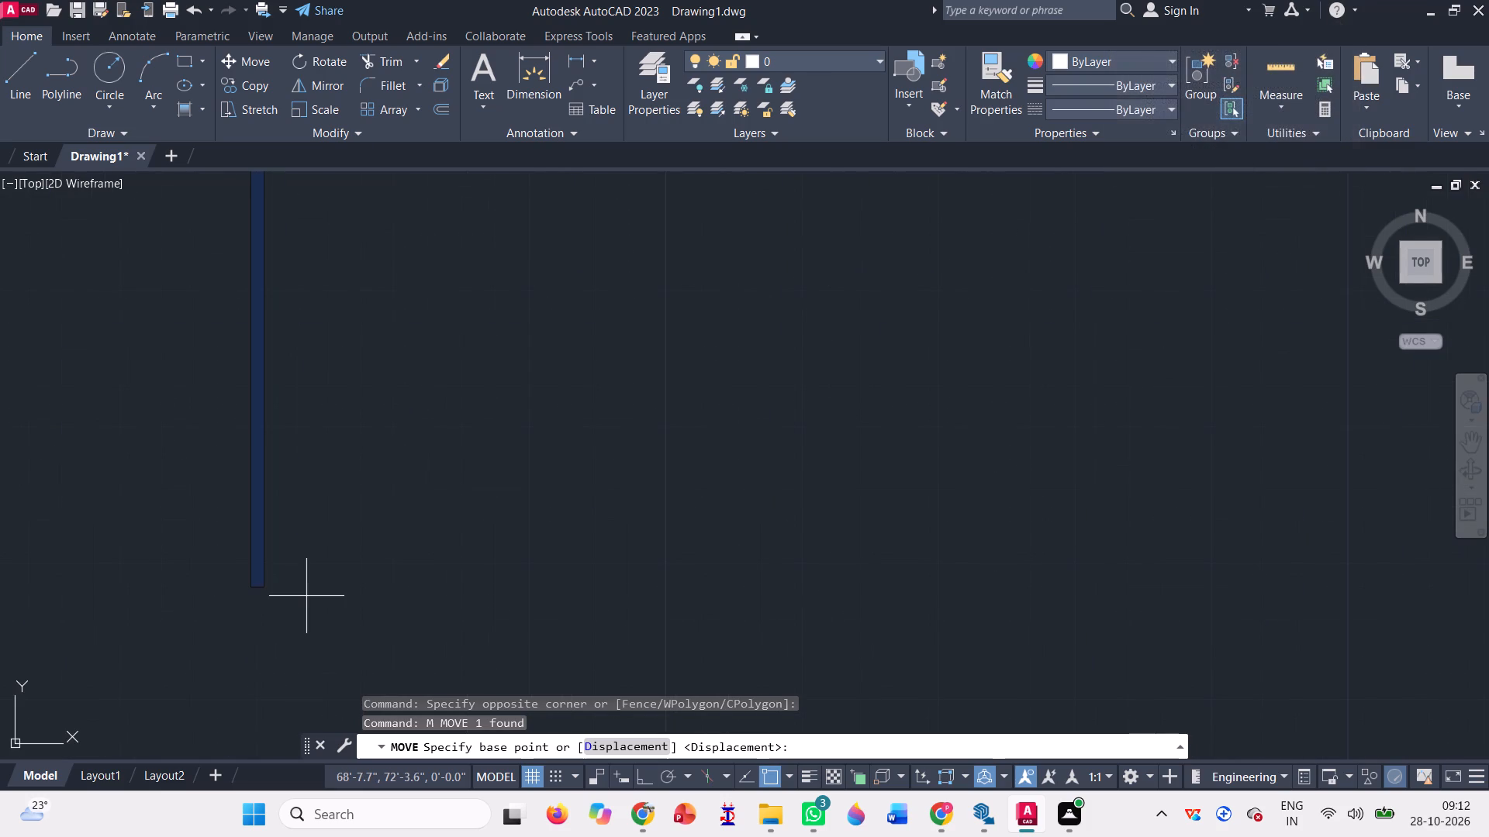
scroll(281, 585, up, 4)
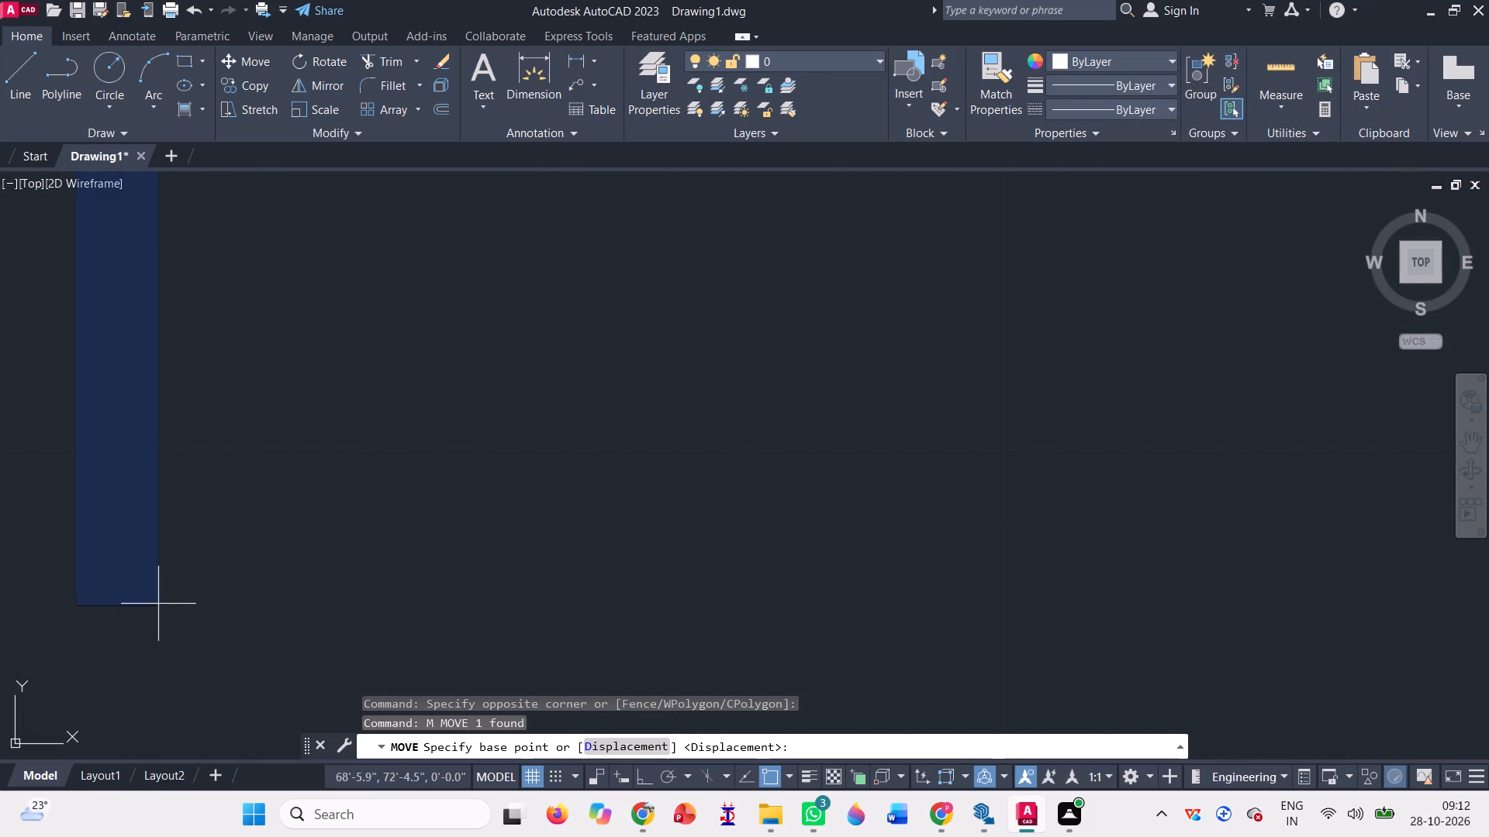
click(158, 604)
scroll(268, 618, down, 9)
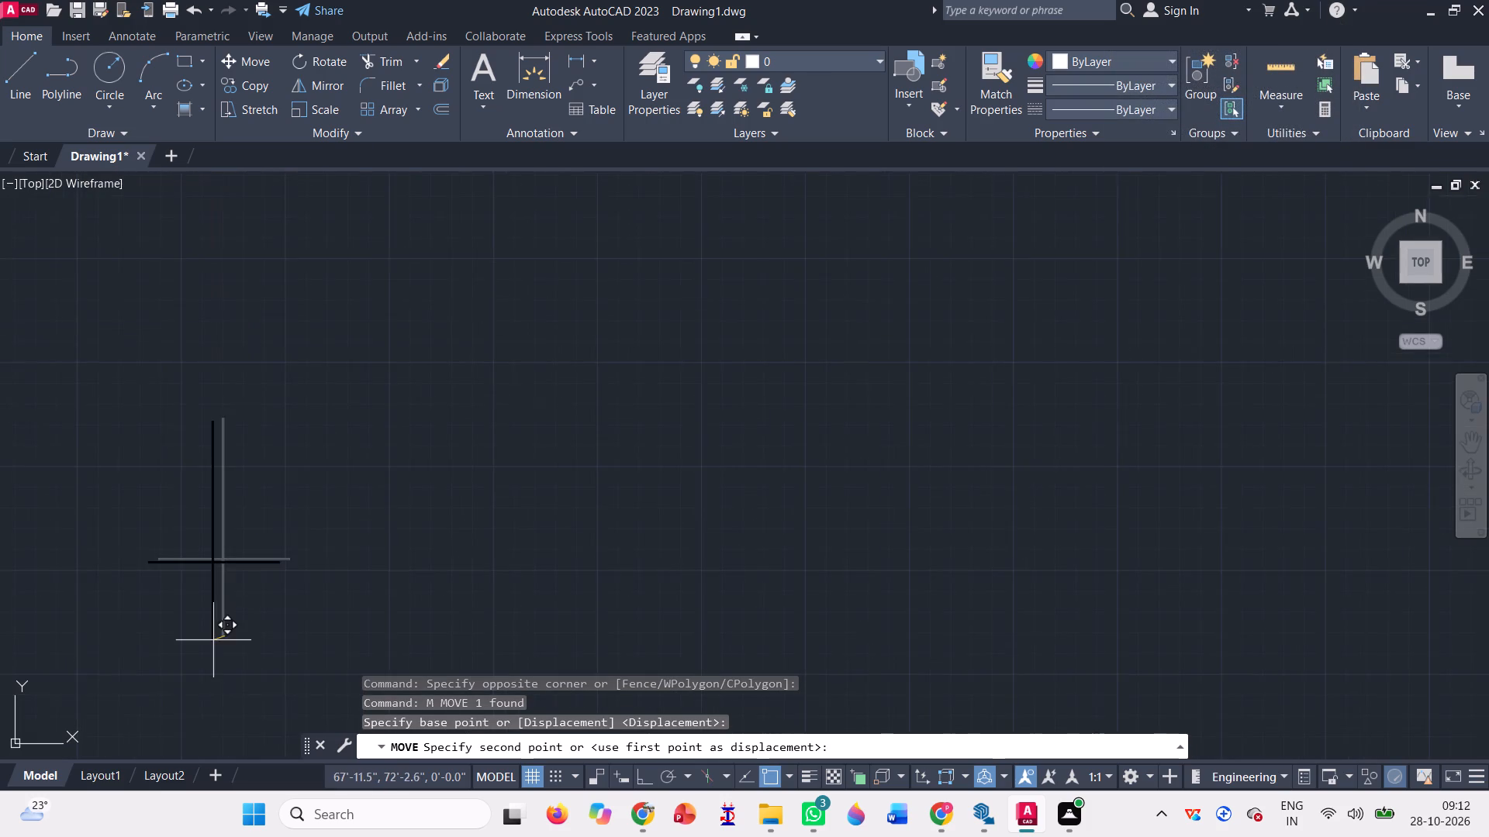
scroll(213, 640, down, 2)
scroll(851, 308, up, 3)
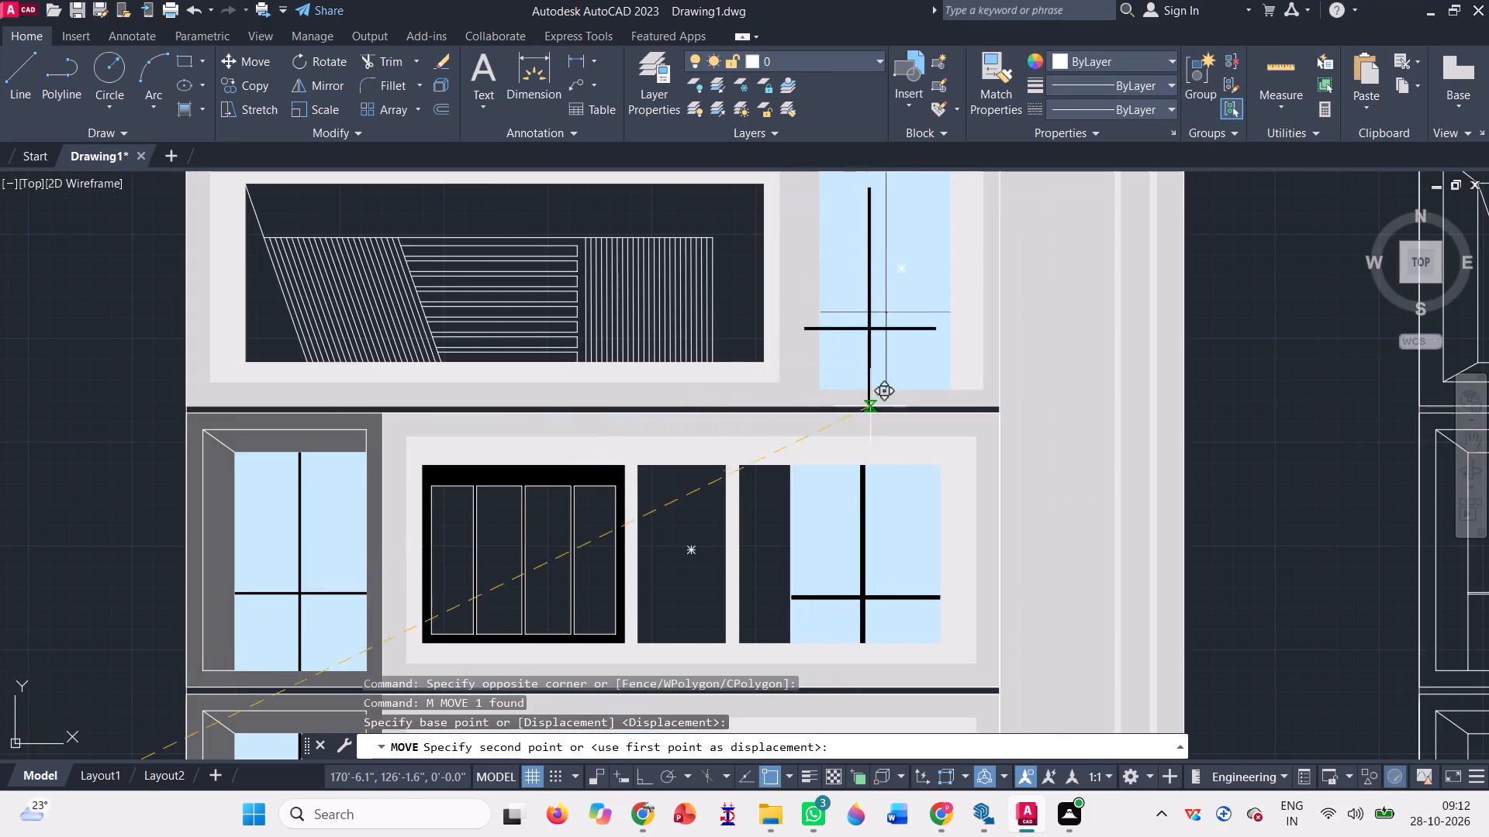
scroll(882, 409, up, 4)
scroll(903, 291, up, 3)
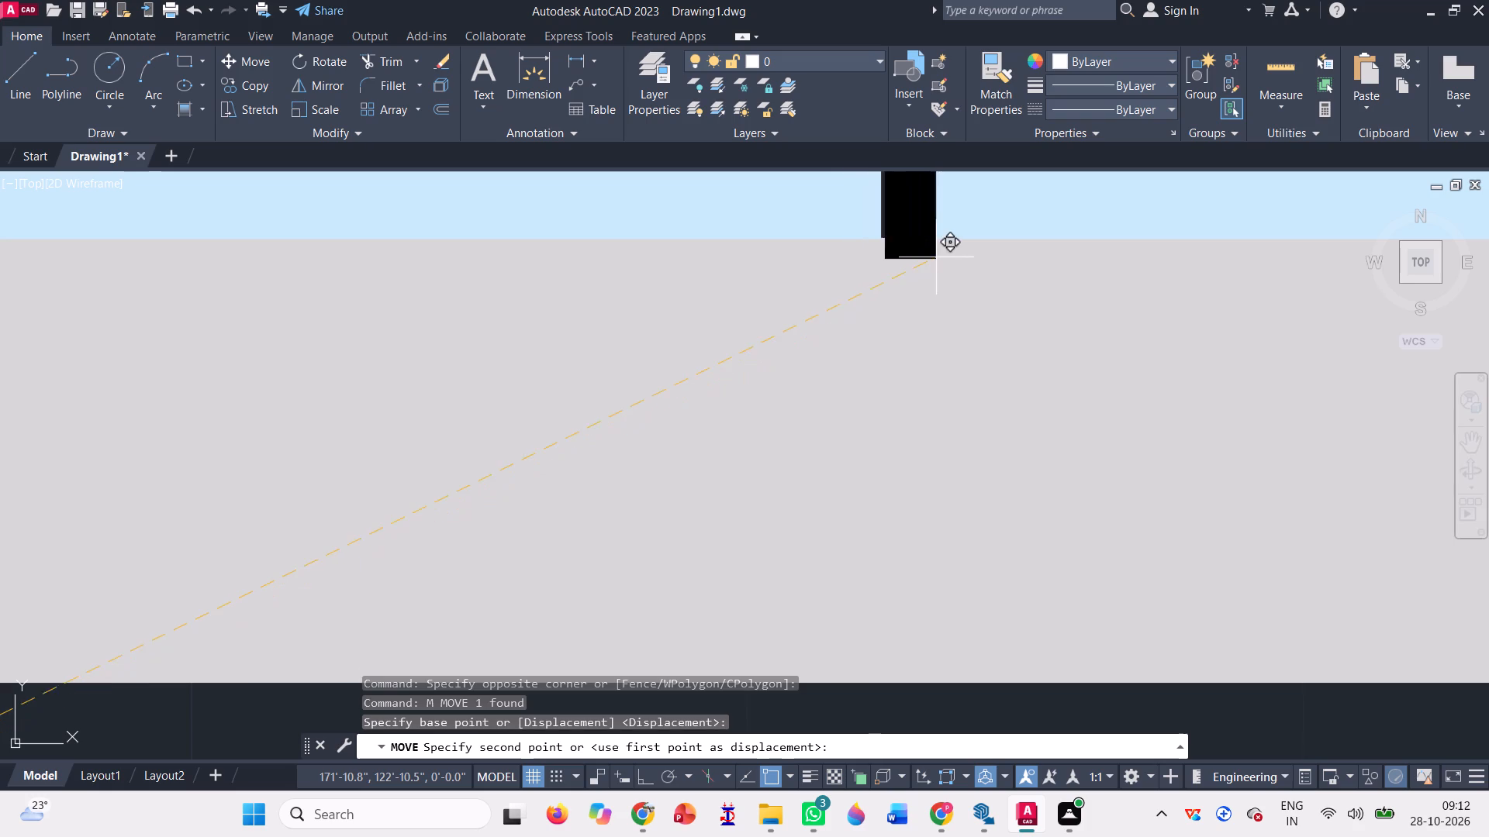
click(929, 244)
scroll(856, 394, down, 6)
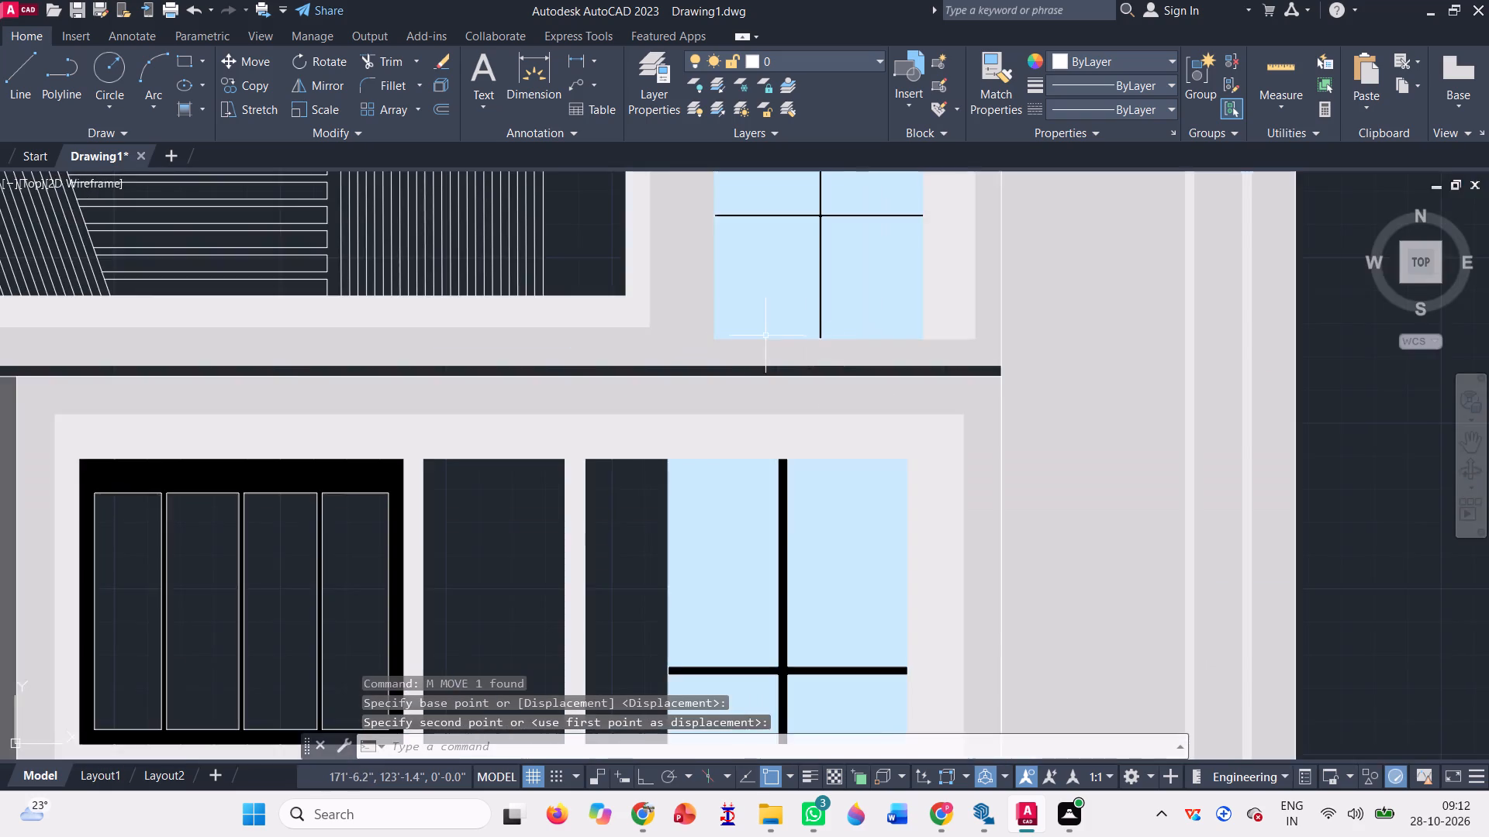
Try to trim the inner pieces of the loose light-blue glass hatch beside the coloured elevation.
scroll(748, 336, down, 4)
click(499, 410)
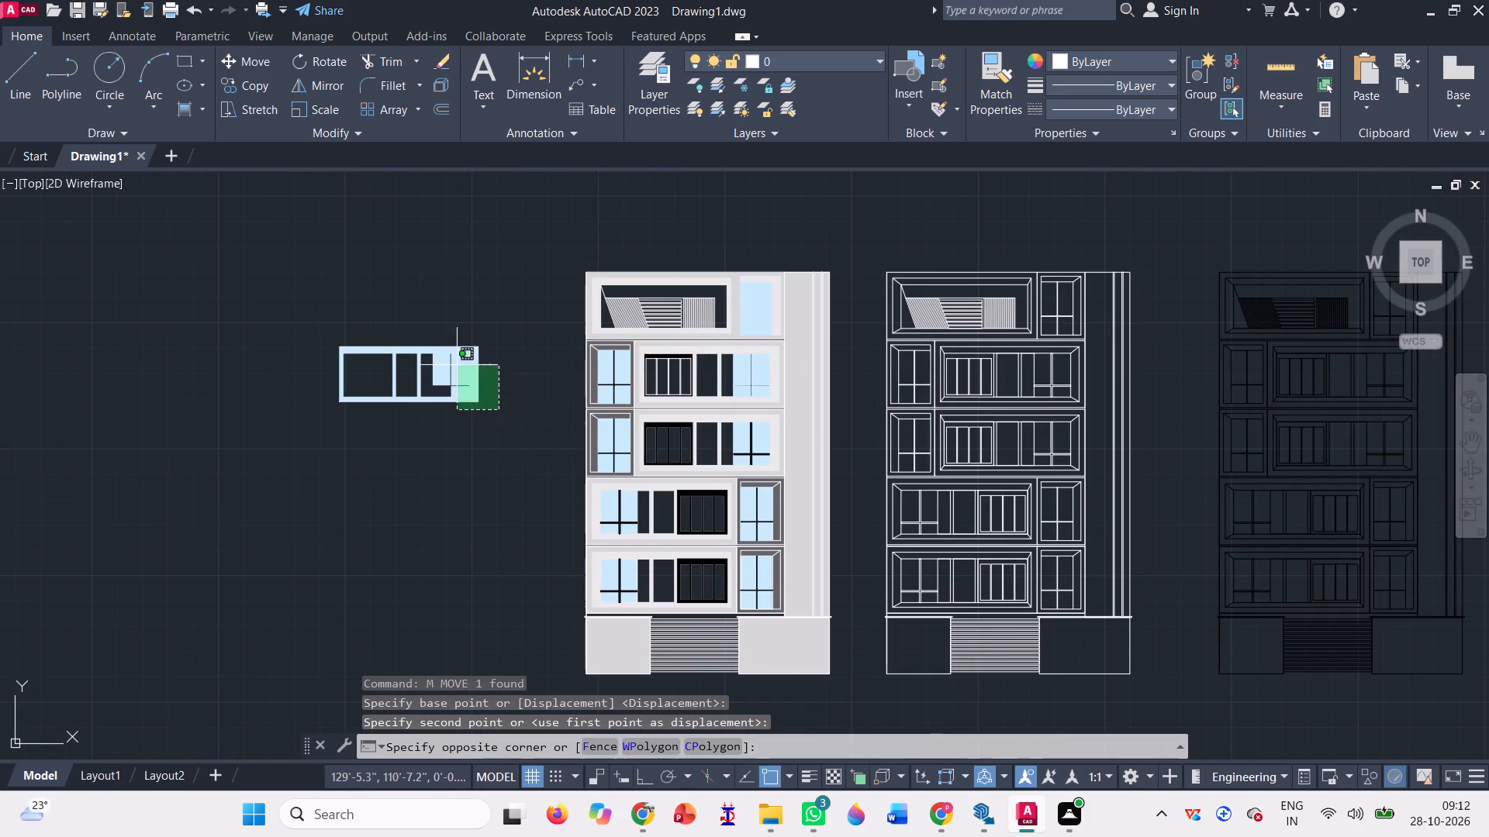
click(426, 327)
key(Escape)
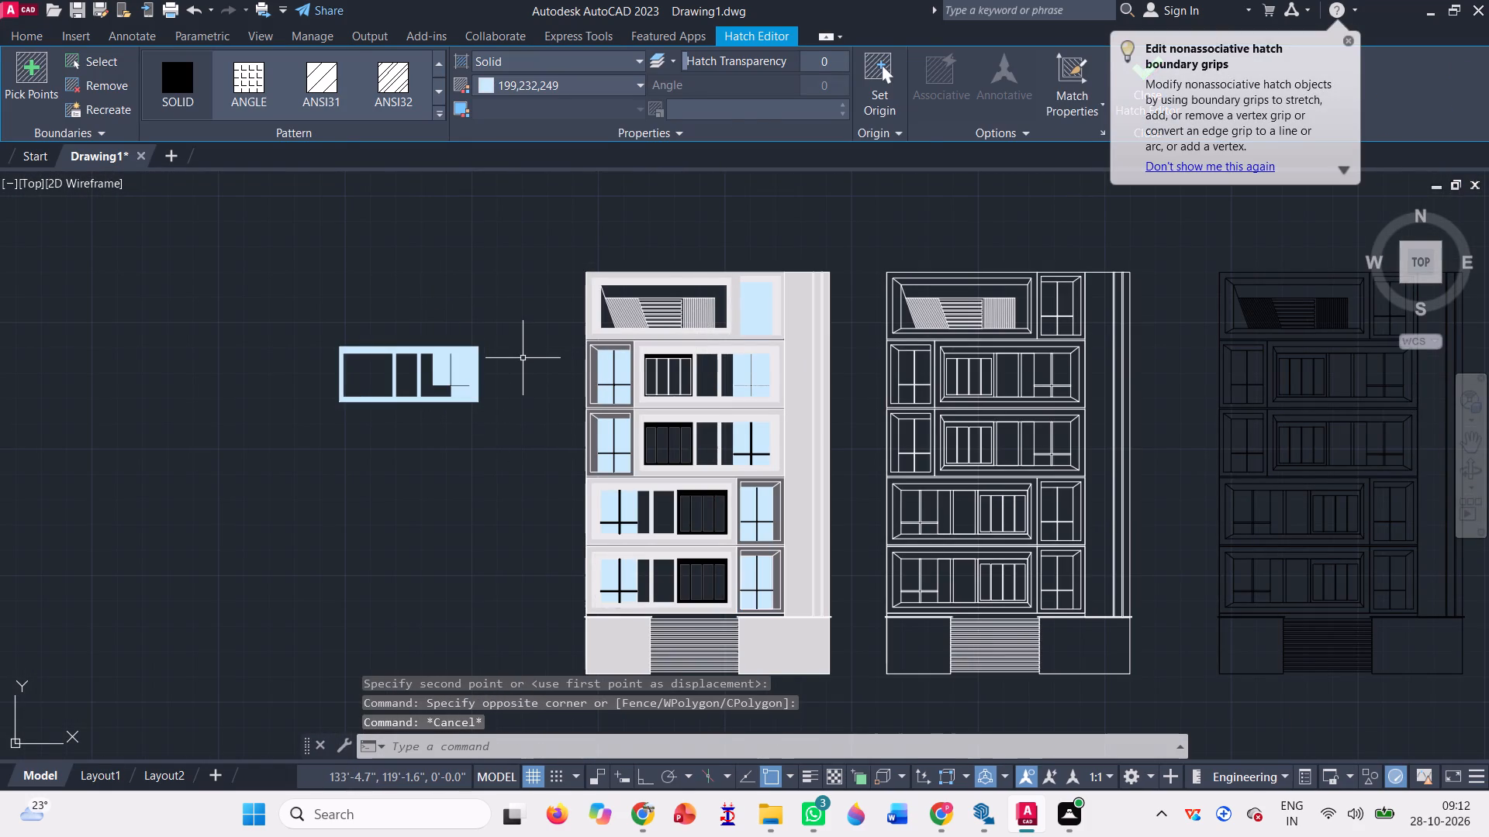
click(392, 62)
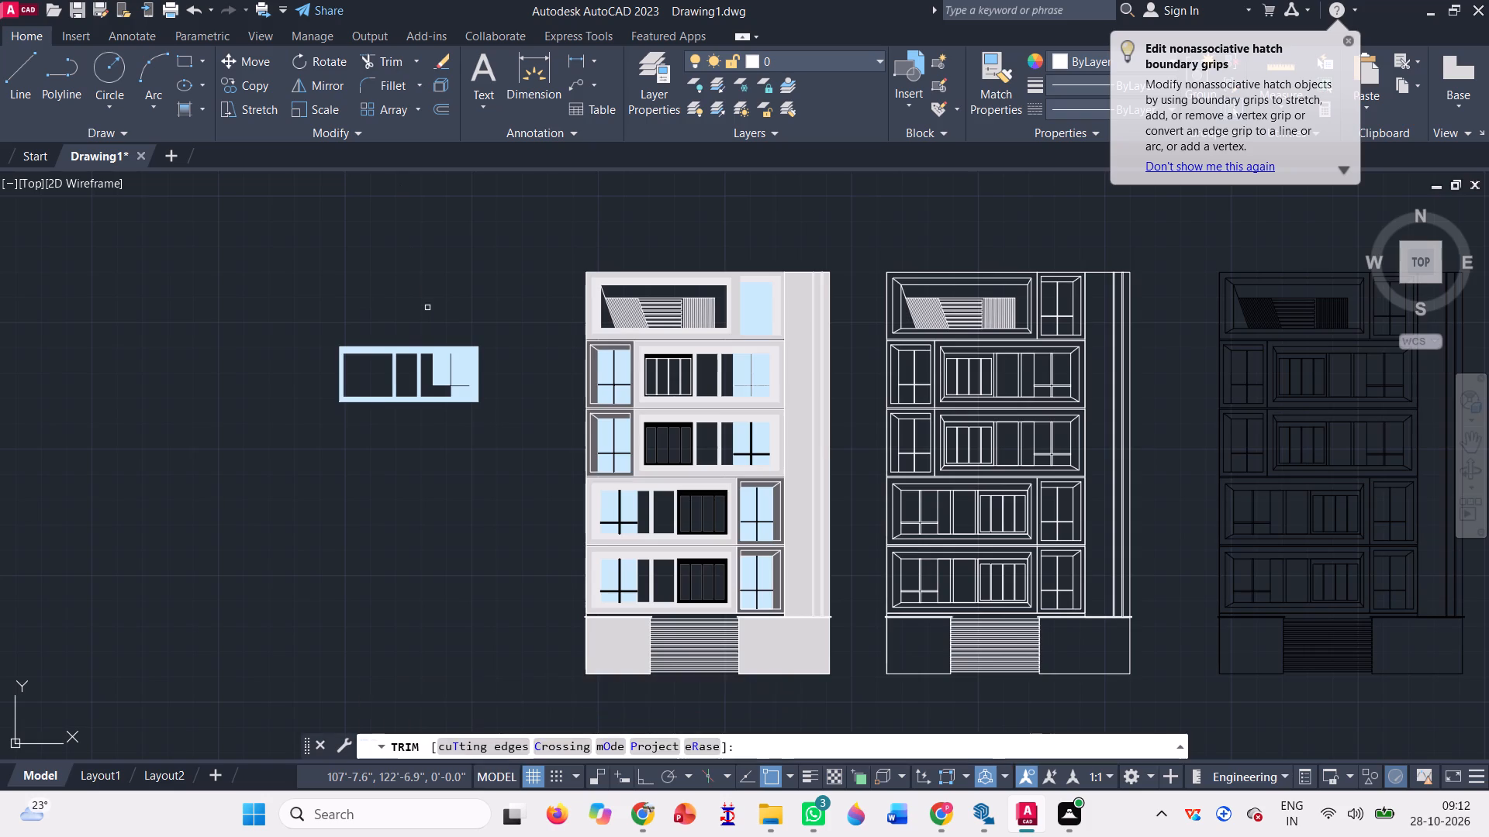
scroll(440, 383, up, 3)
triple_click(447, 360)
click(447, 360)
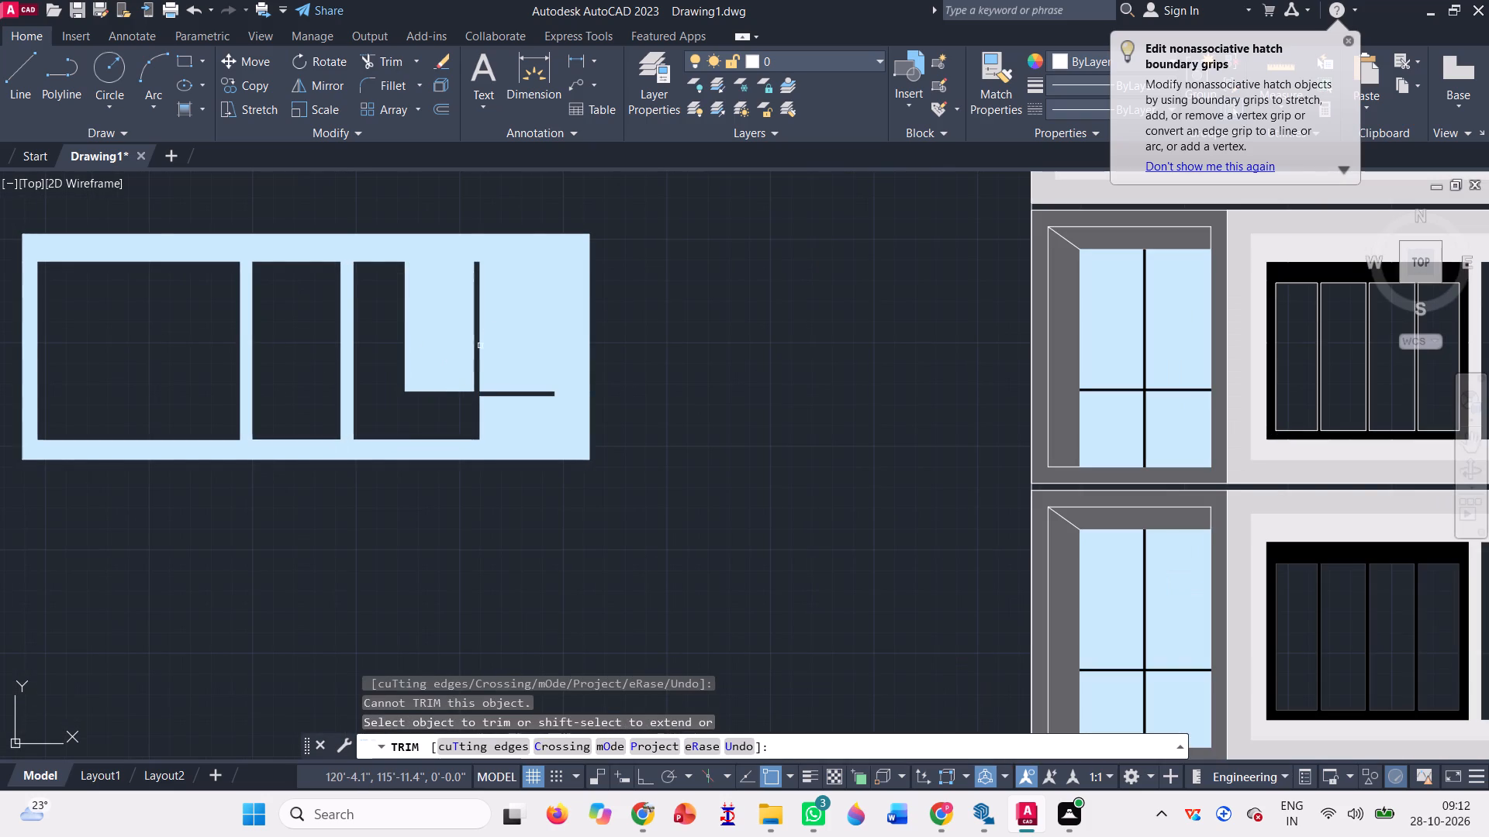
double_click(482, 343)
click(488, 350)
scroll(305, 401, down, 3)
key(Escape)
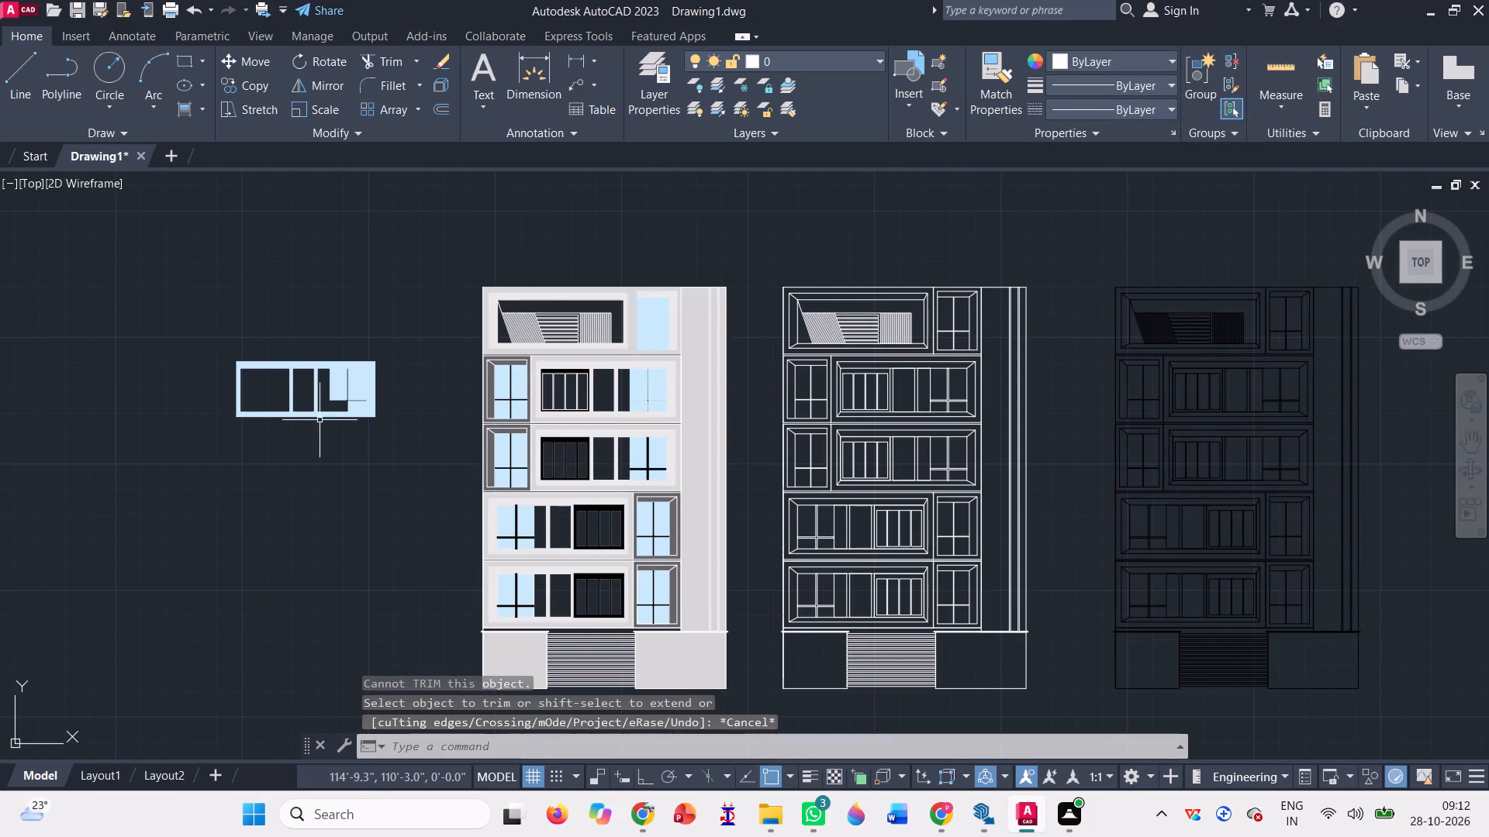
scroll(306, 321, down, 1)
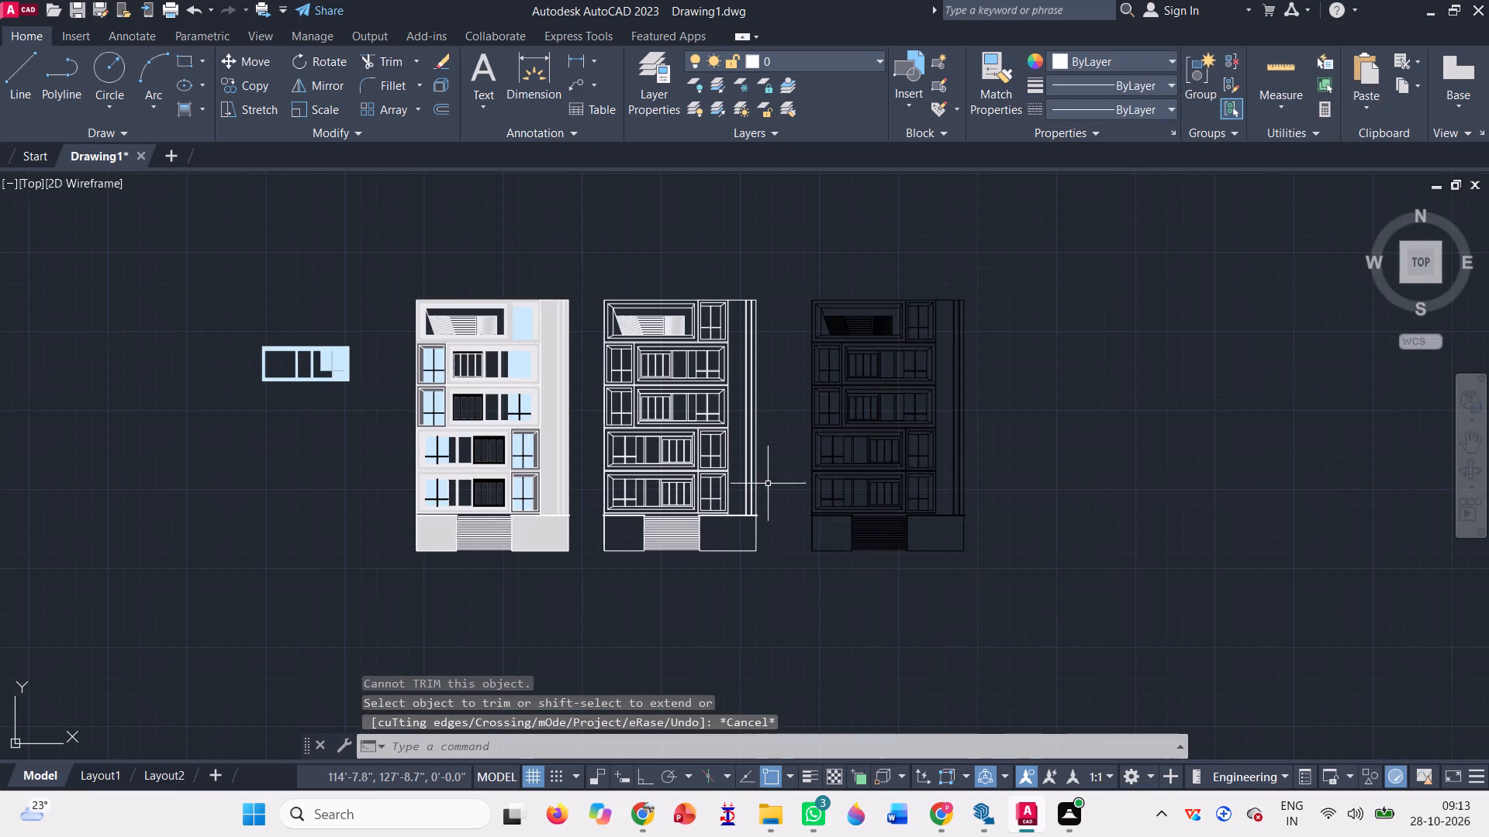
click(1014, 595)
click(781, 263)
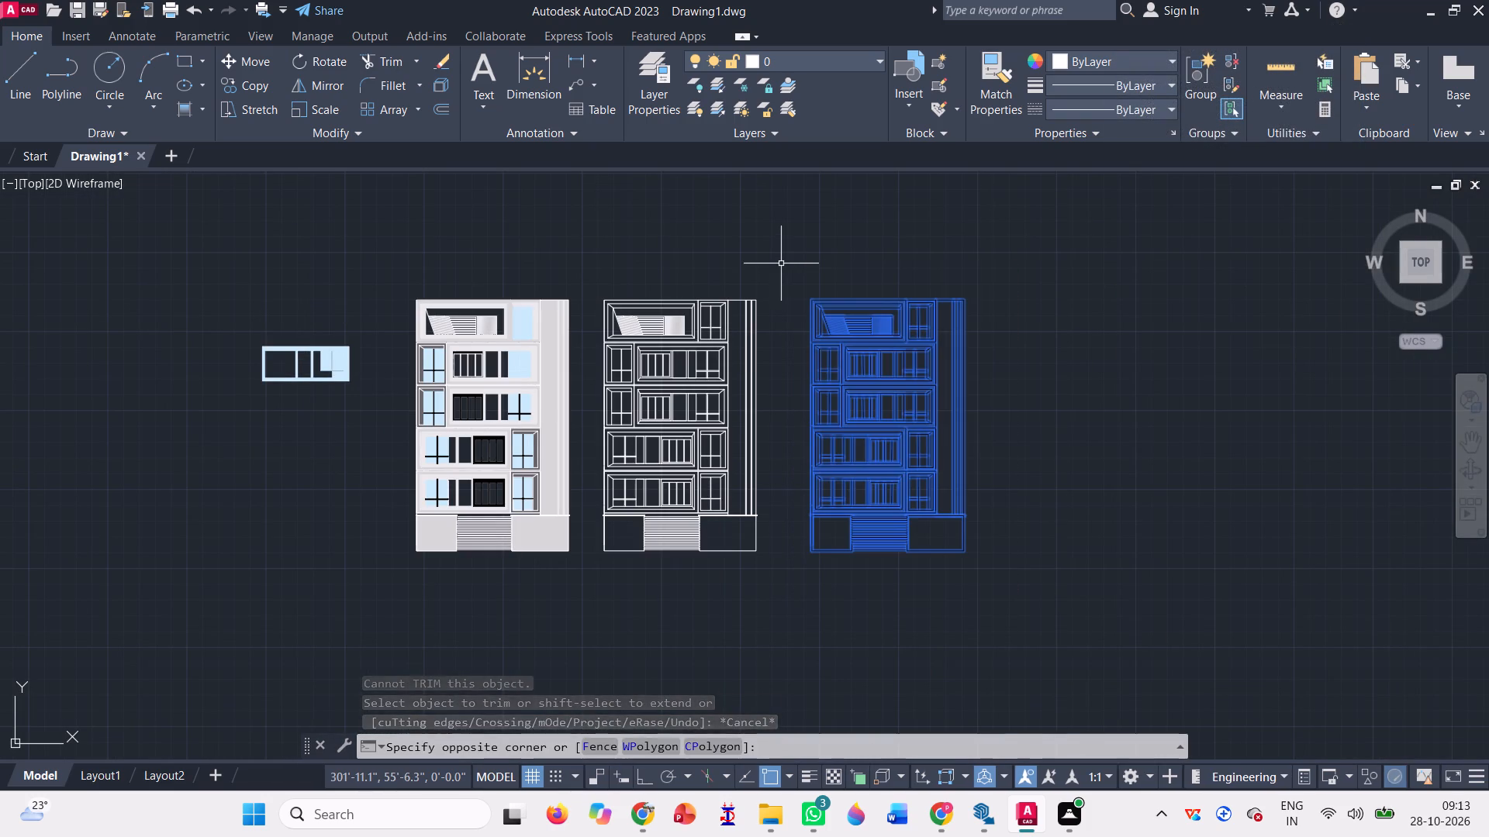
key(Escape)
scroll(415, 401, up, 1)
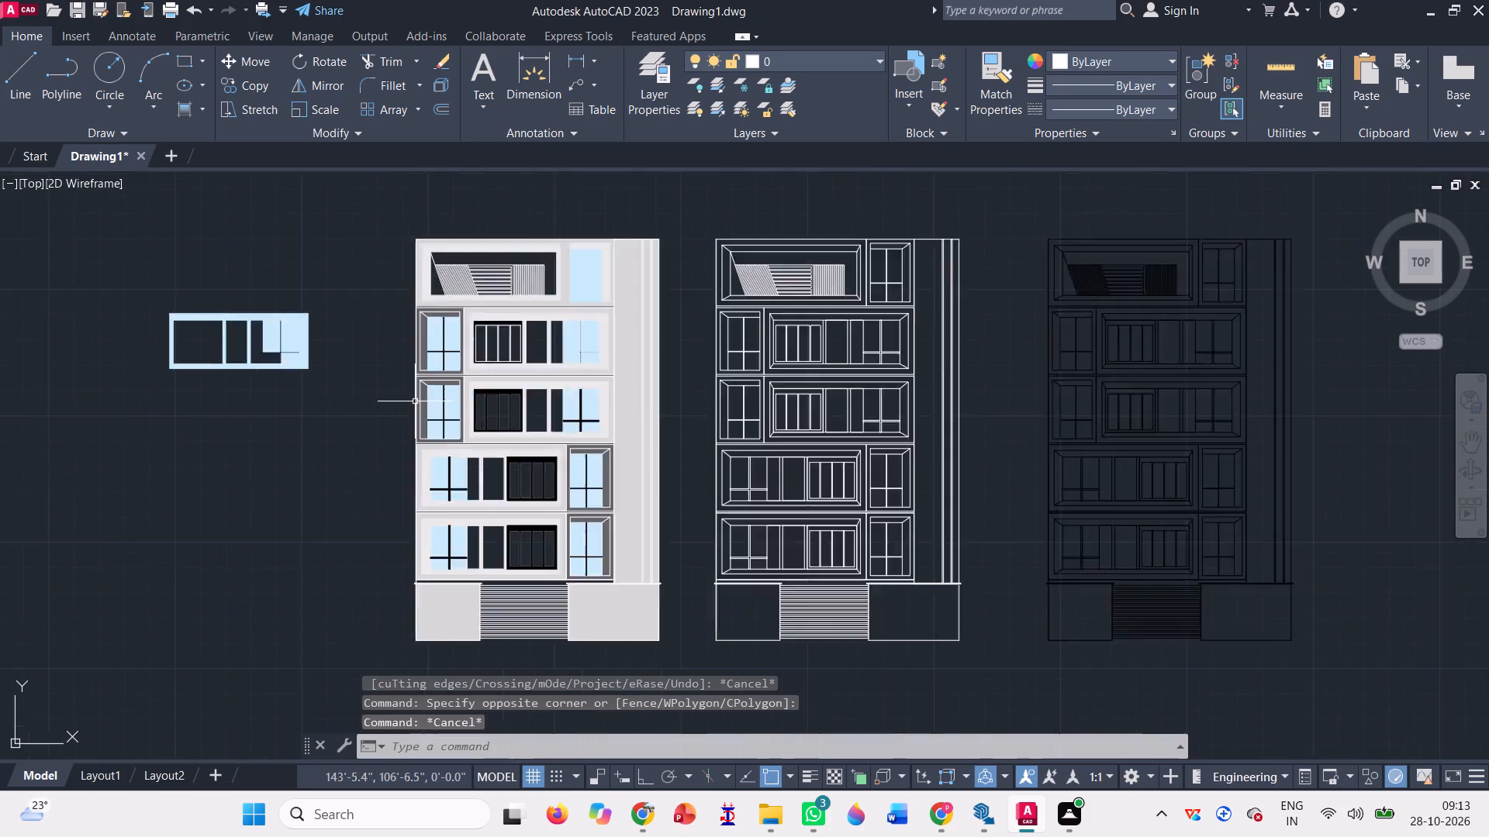
Fill the four door panels on the coloured elevation's second floor from the top with a solid hatch in colour 41,49,137.
scroll(415, 401, up, 1)
click(181, 107)
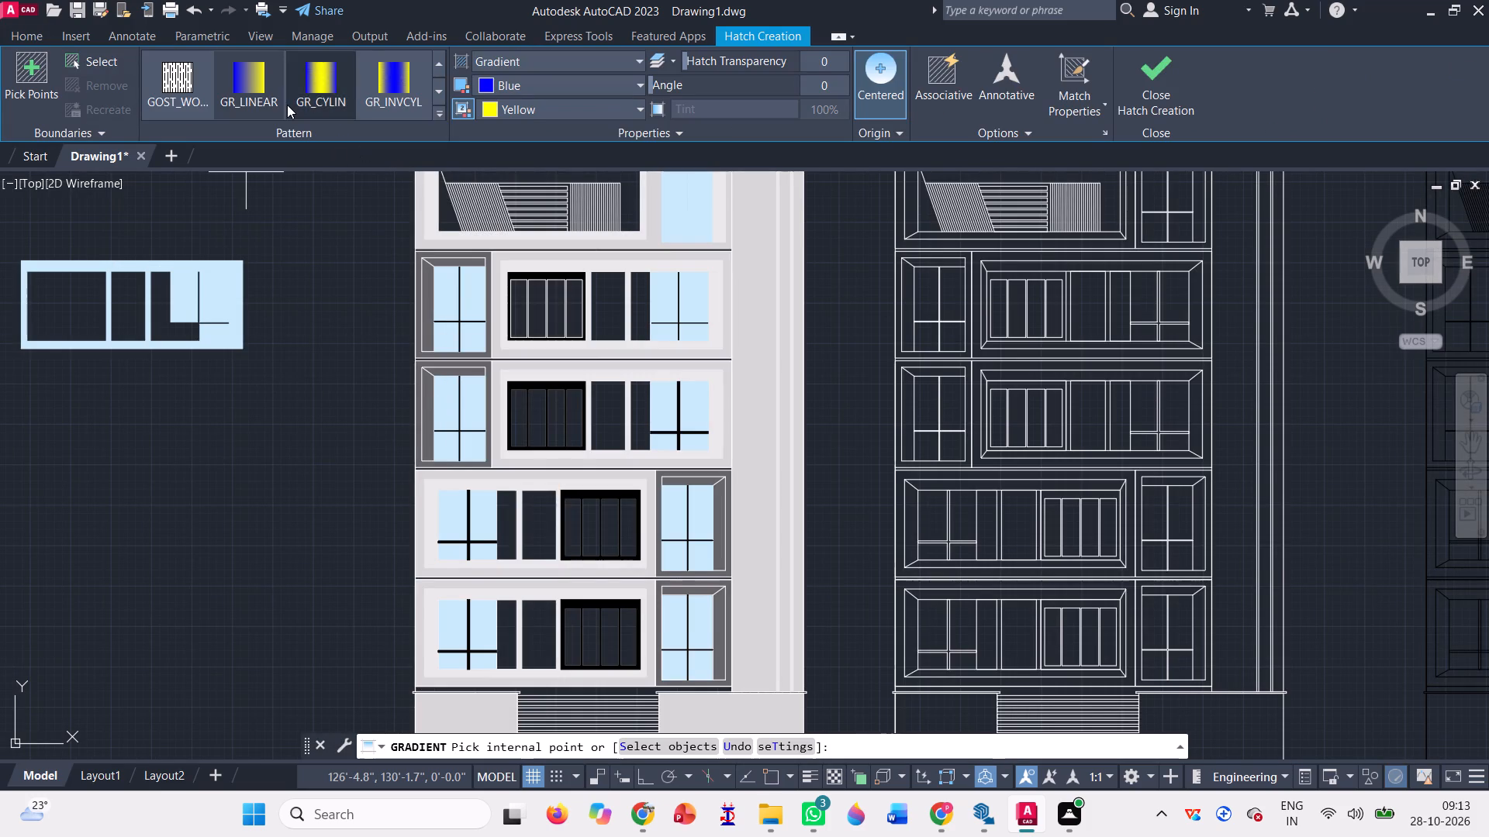
scroll(287, 104, up, 13)
click(173, 77)
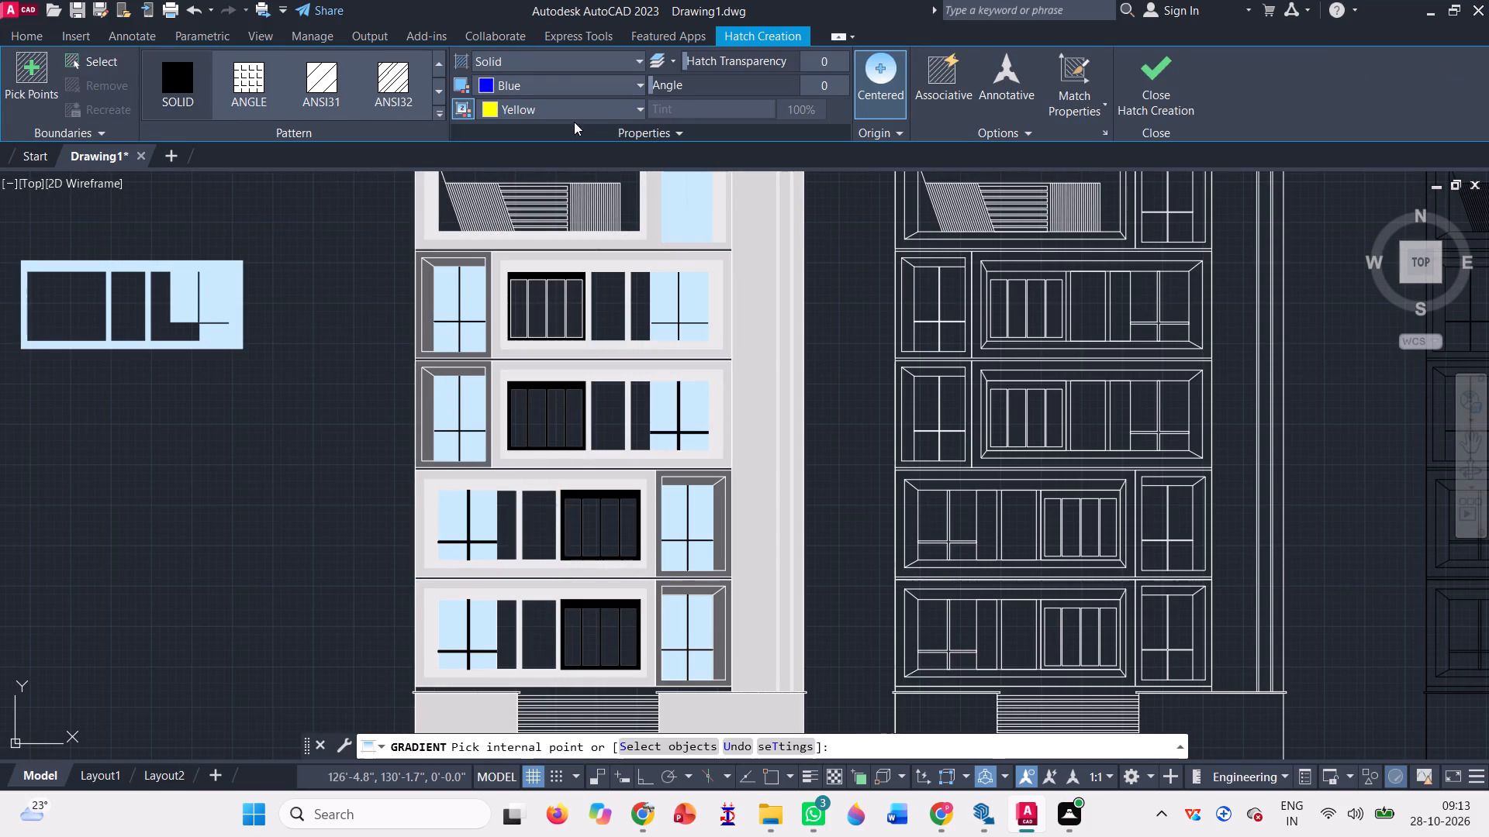
click(589, 85)
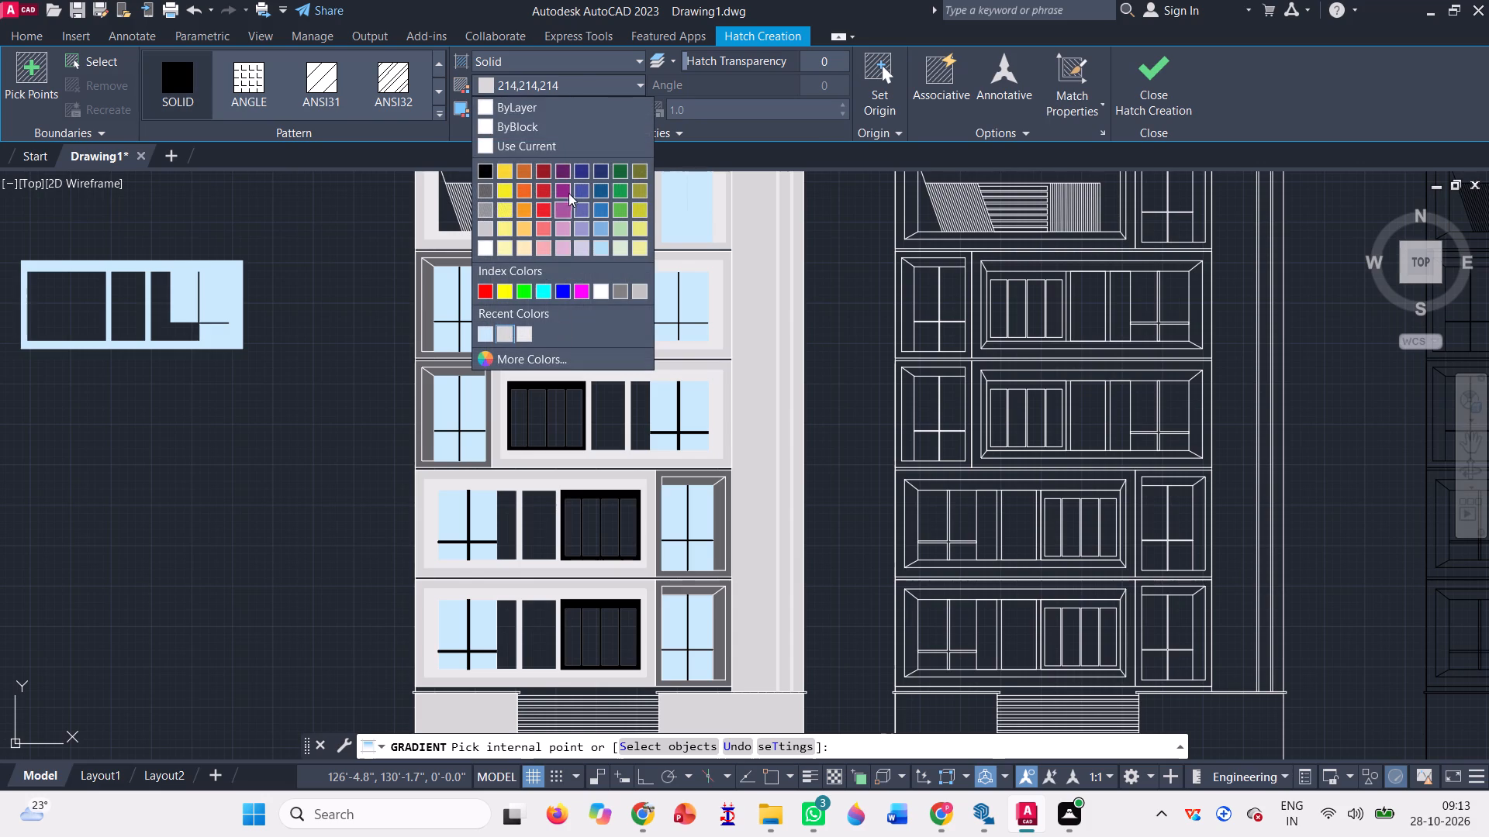
click(585, 164)
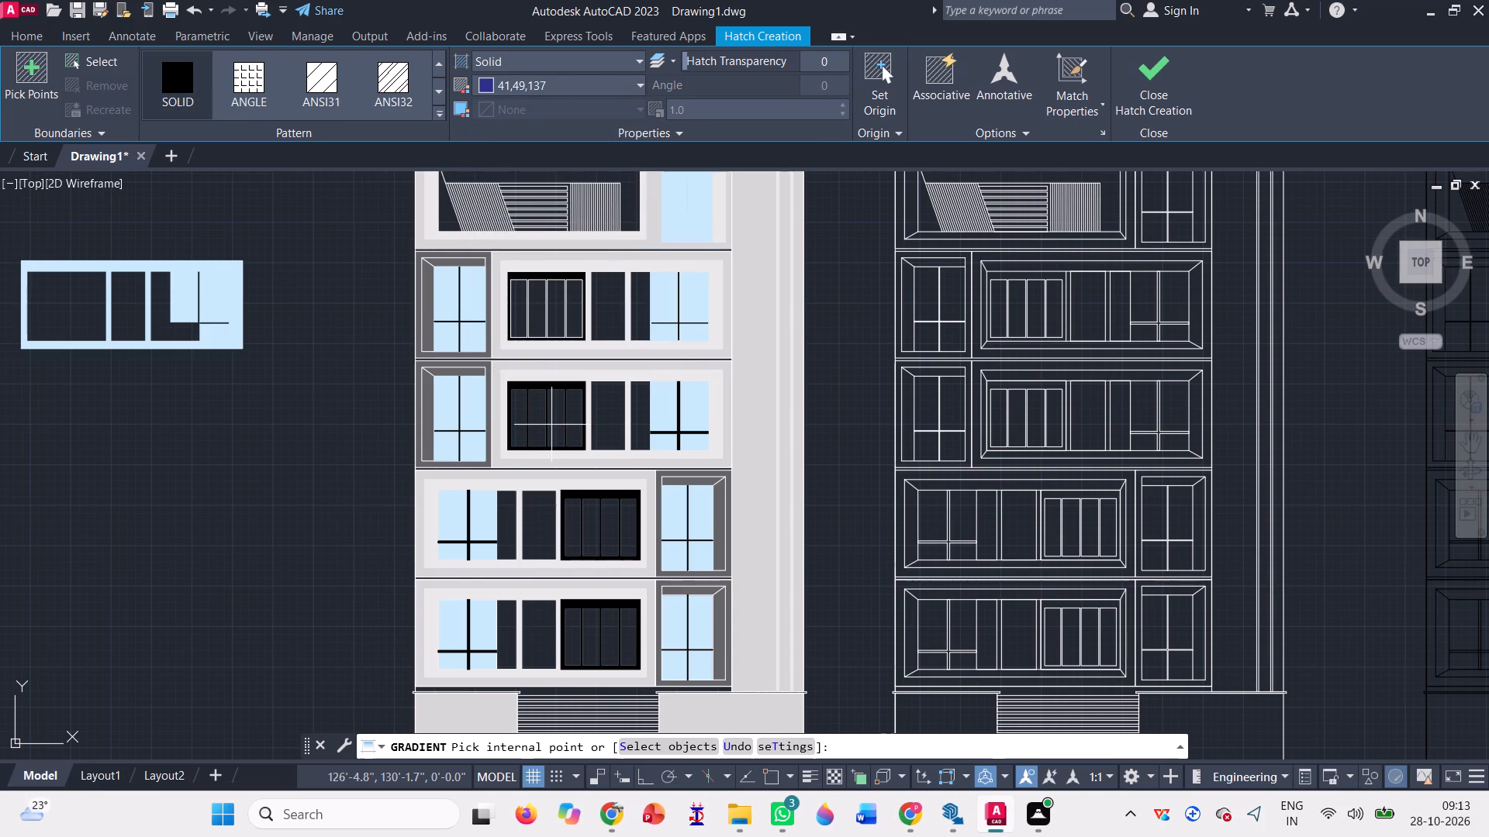
scroll(575, 307, up, 2)
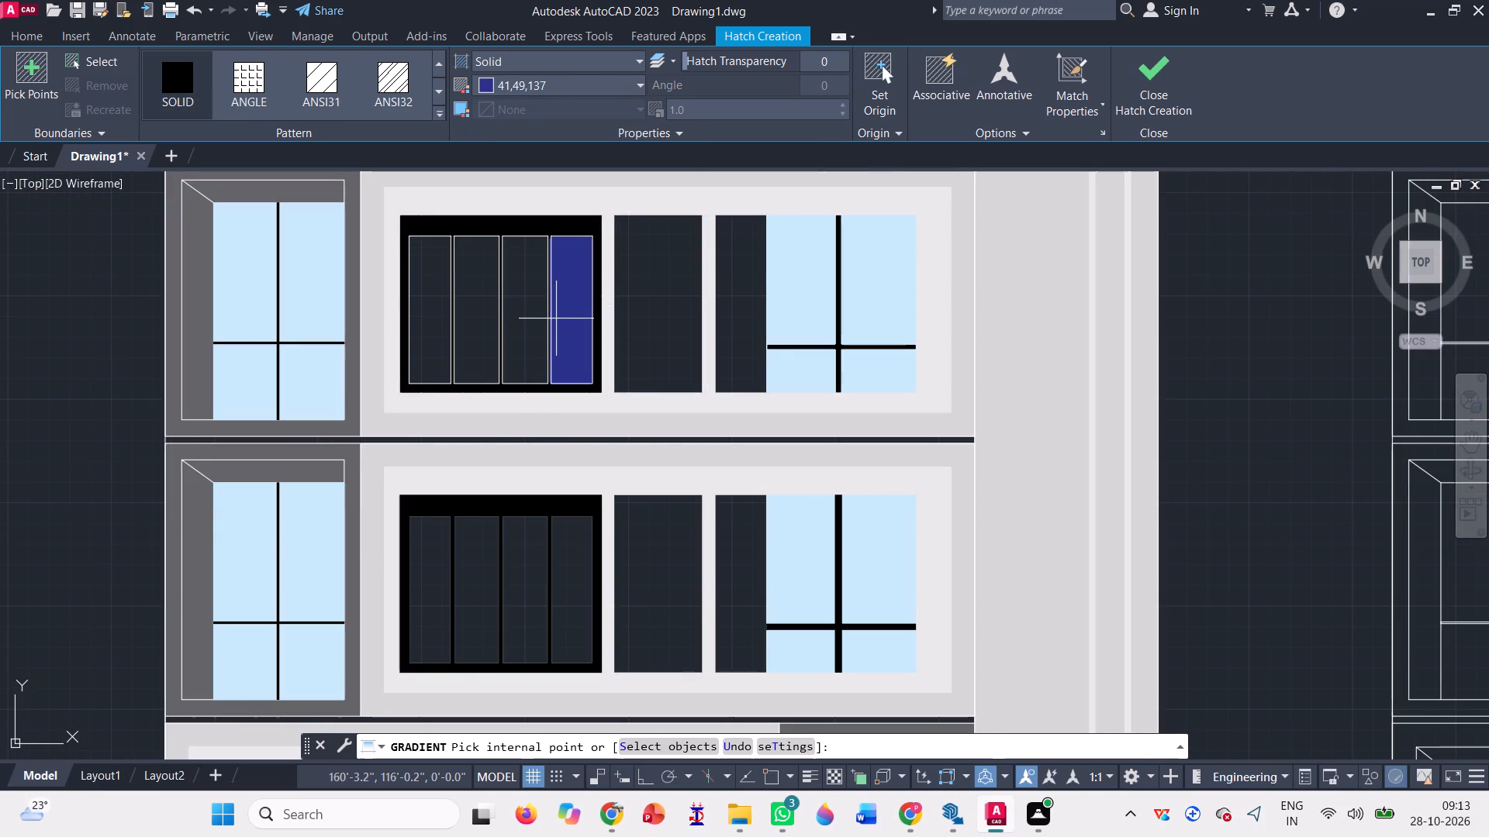
scroll(574, 309, up, 2)
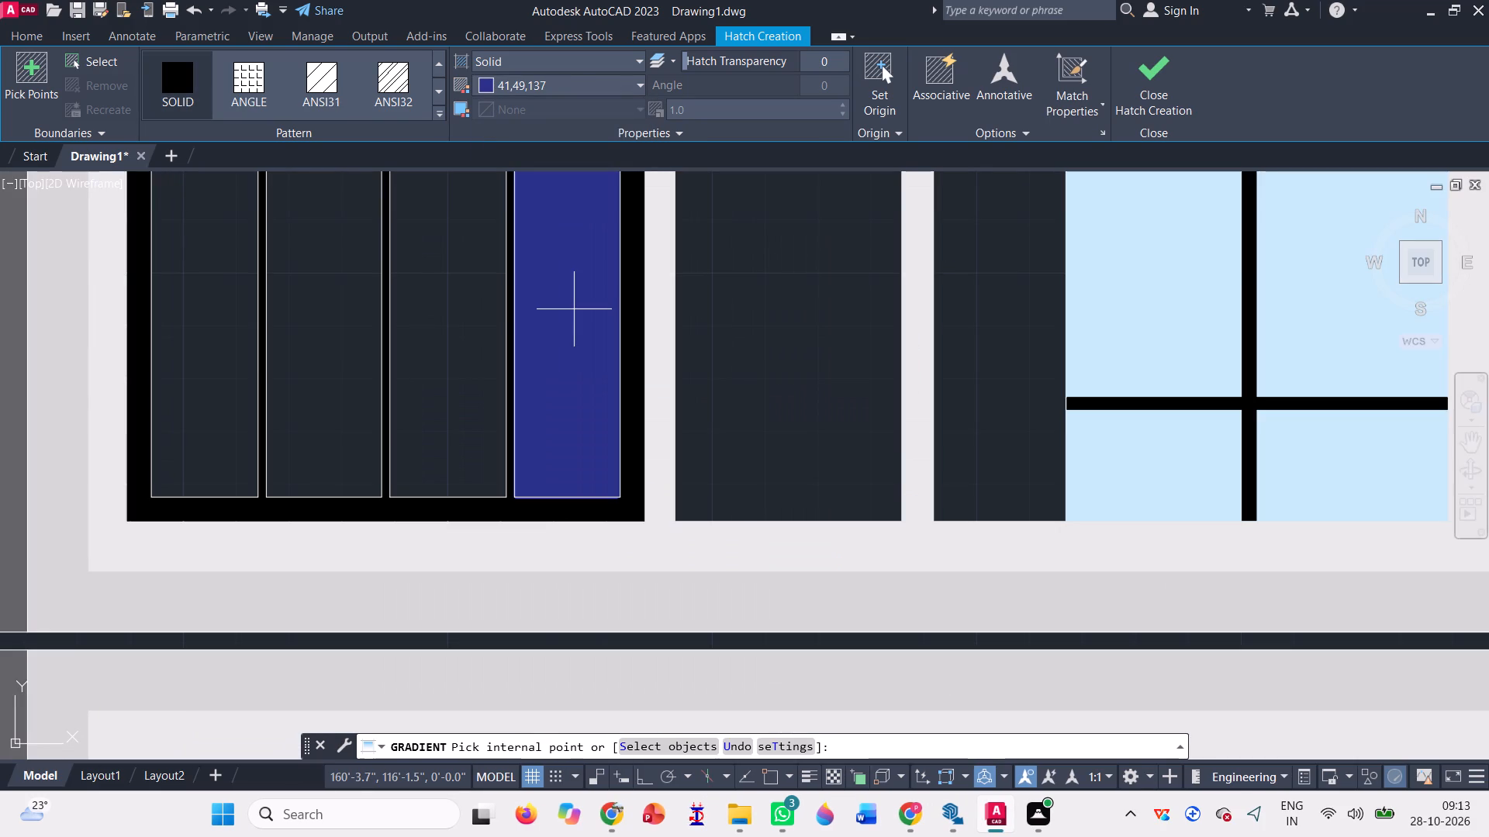
click(574, 307)
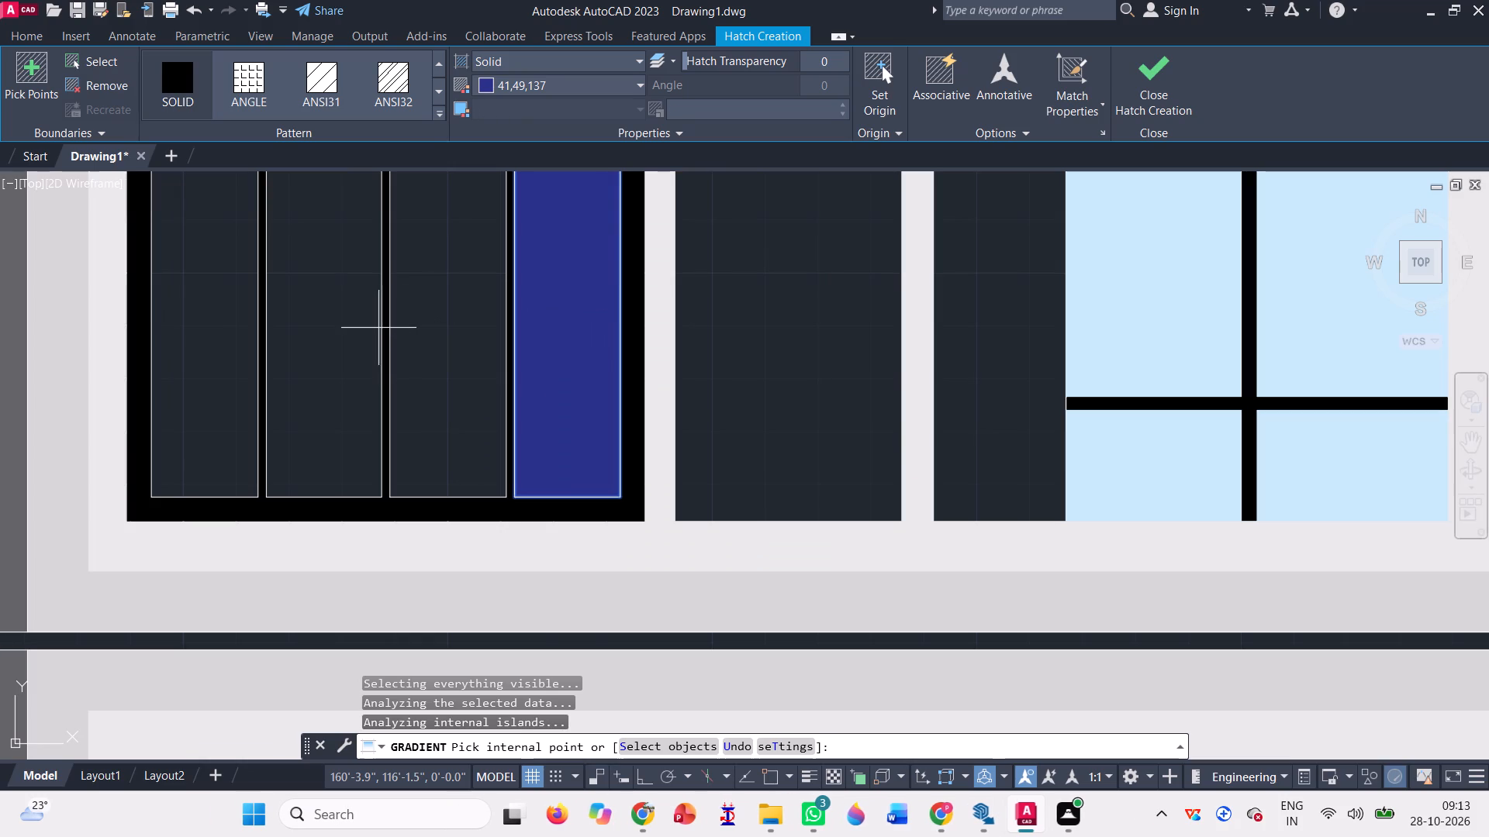
click(377, 325)
key(ctrl+z)
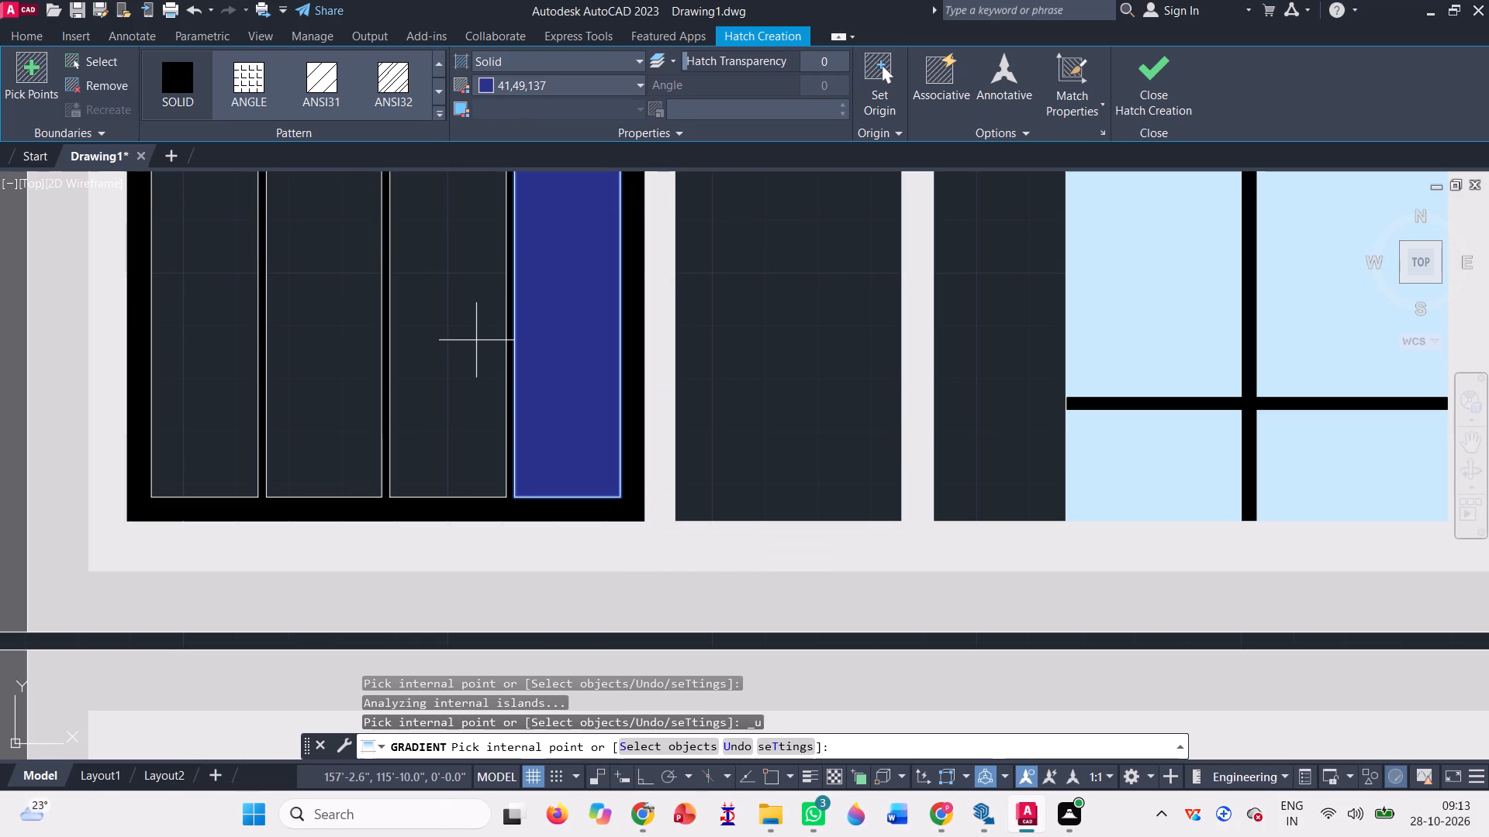
click(476, 336)
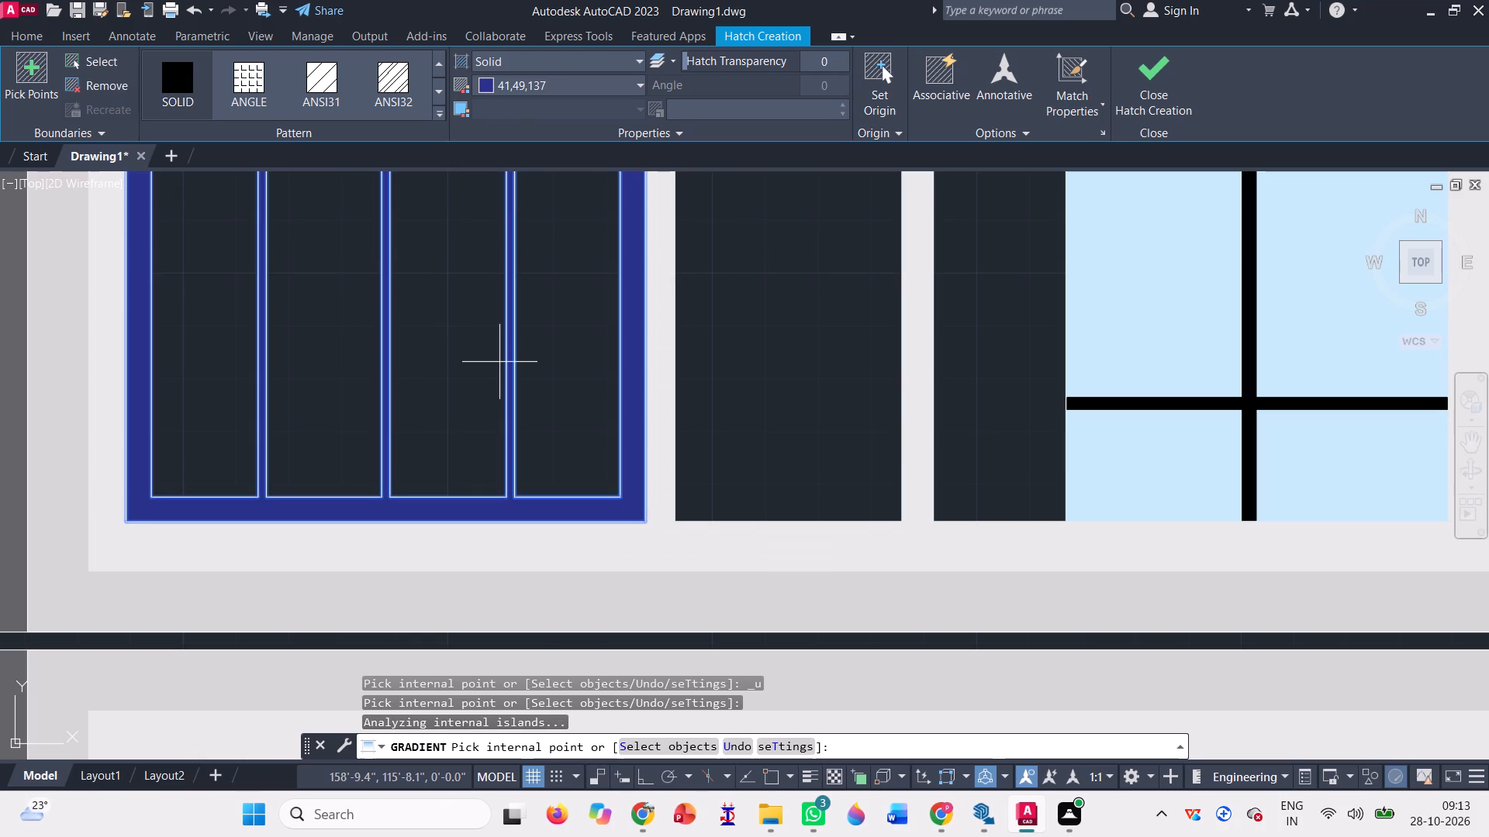
key(ctrl+z)
scroll(497, 362, down, 2)
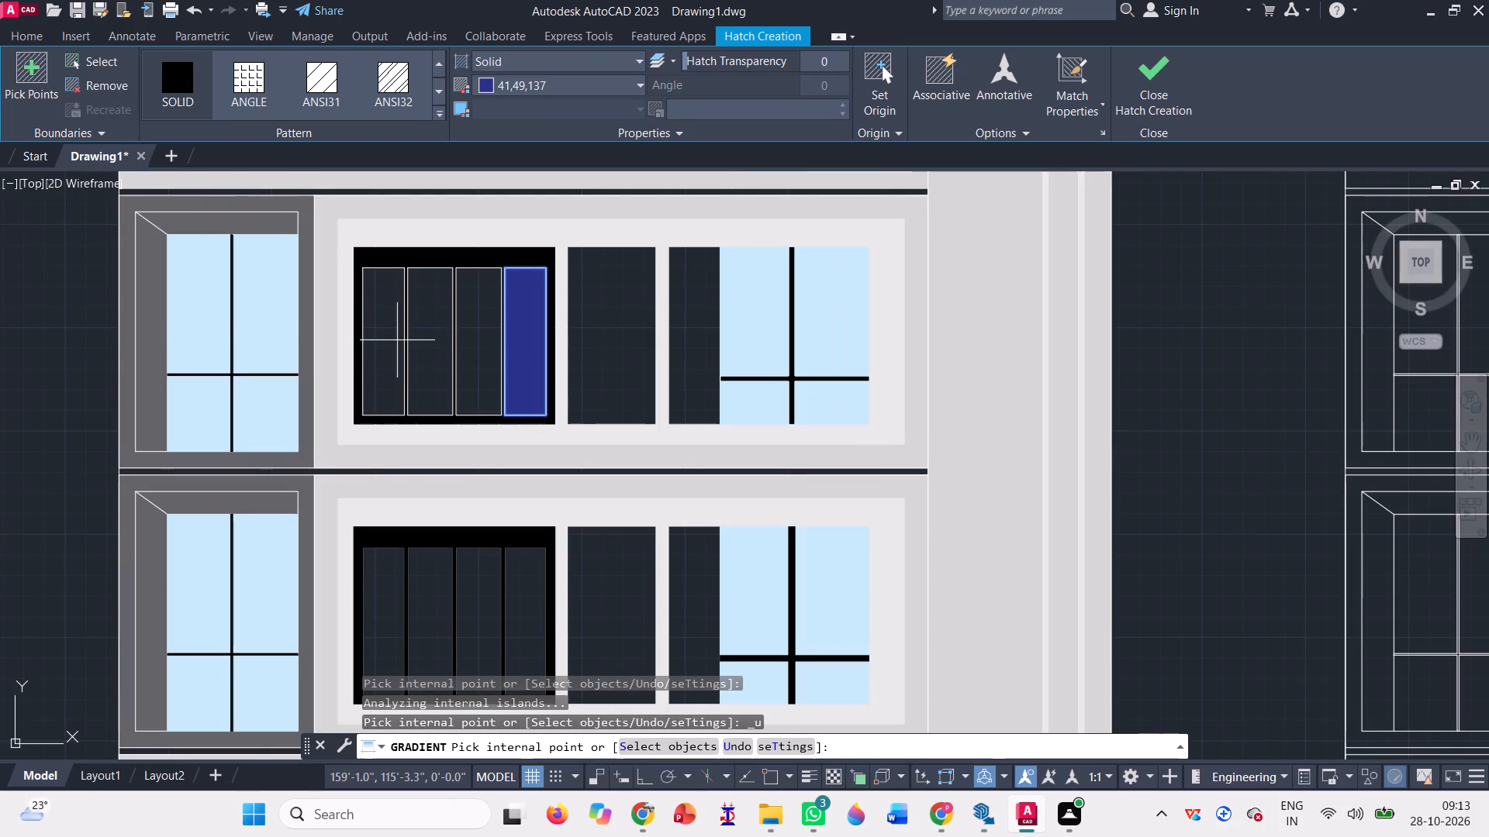
click(393, 335)
click(442, 353)
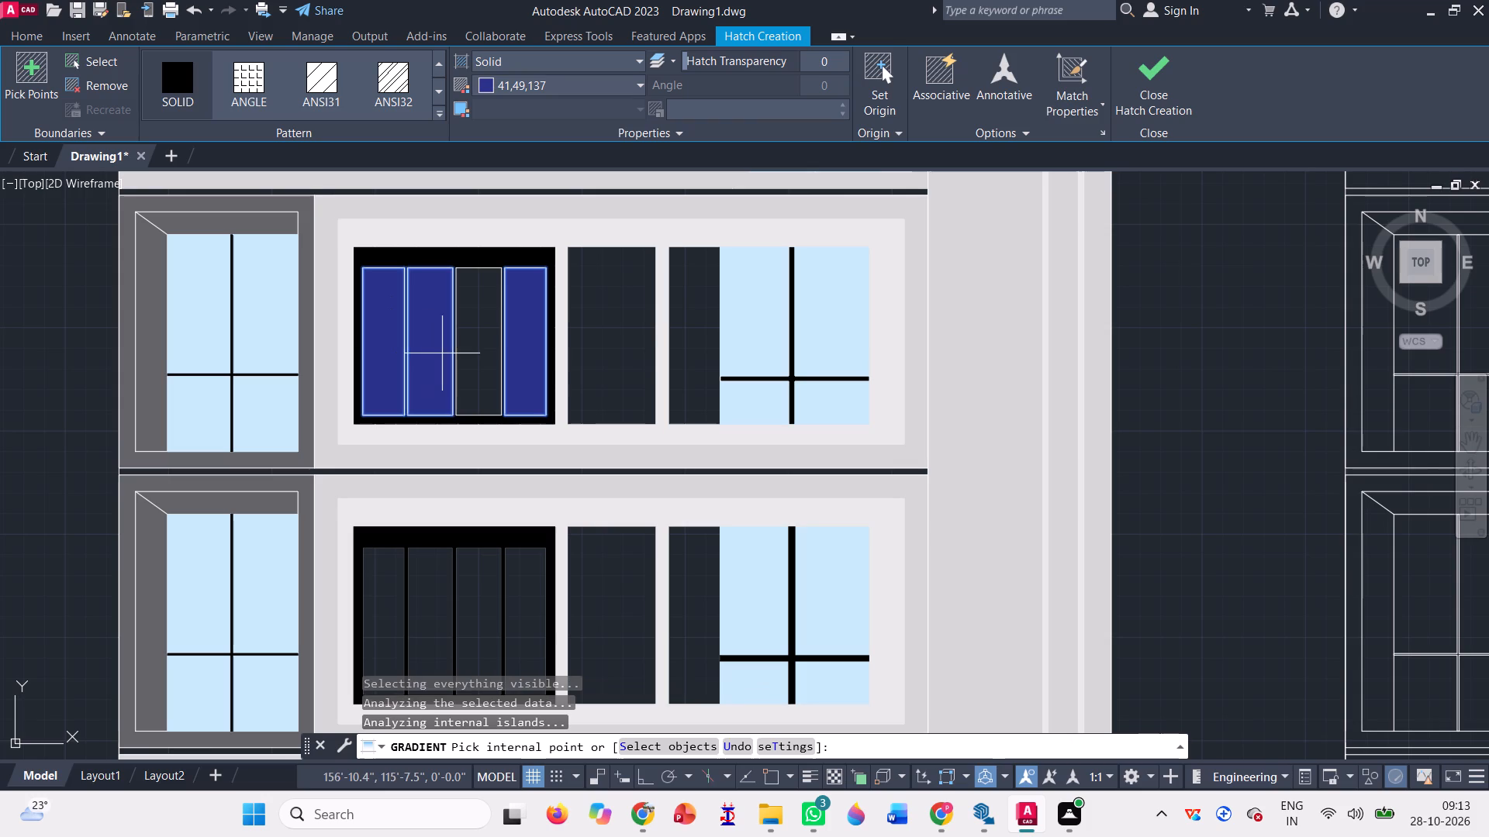
click(478, 339)
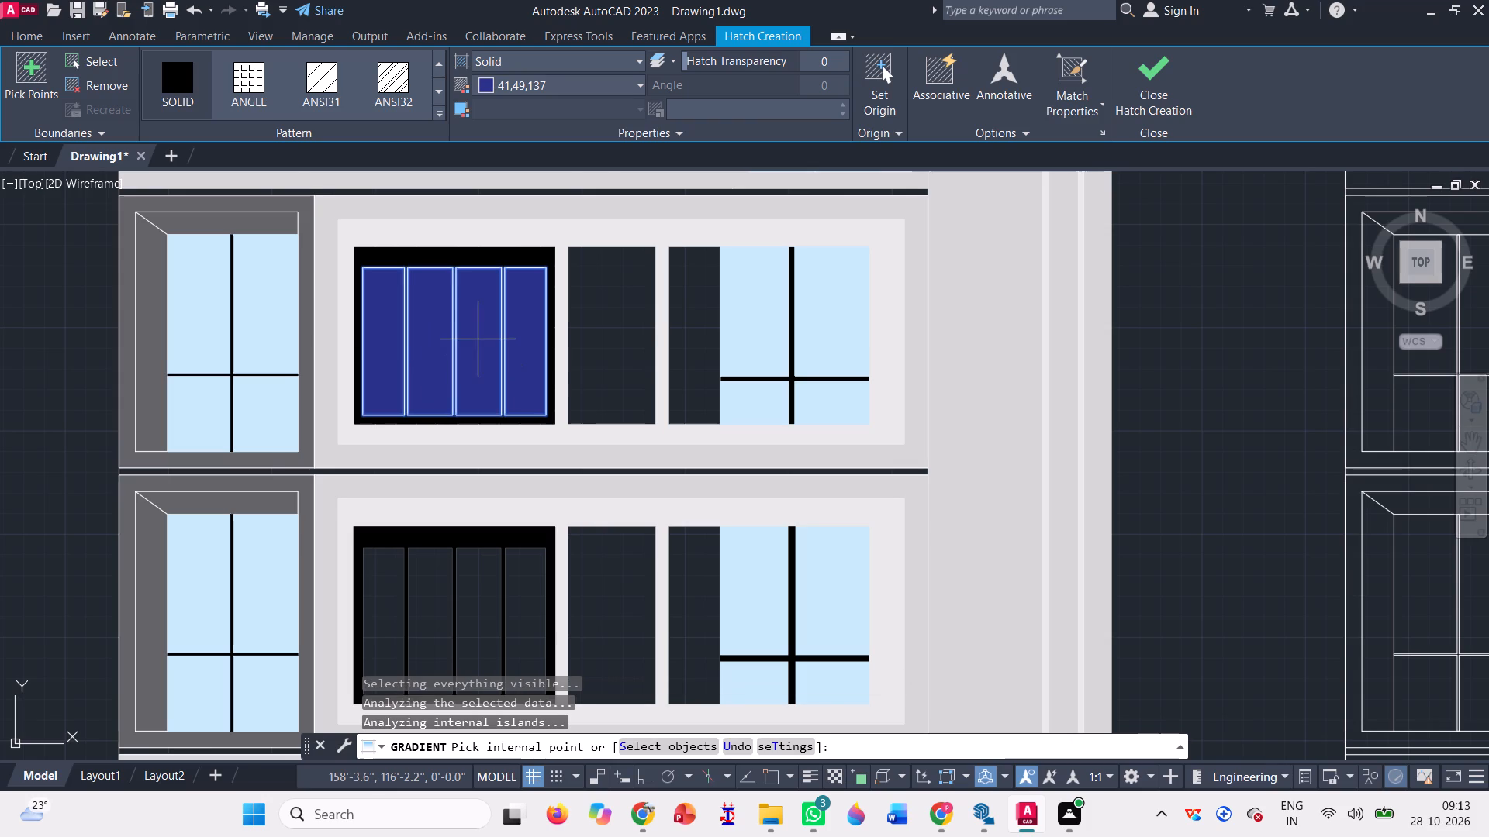
Add the narrow strip beside the wide window's glass on the same floor to the dark-blue hatch and finish it.
scroll(478, 340, down, 2)
scroll(577, 298, up, 1)
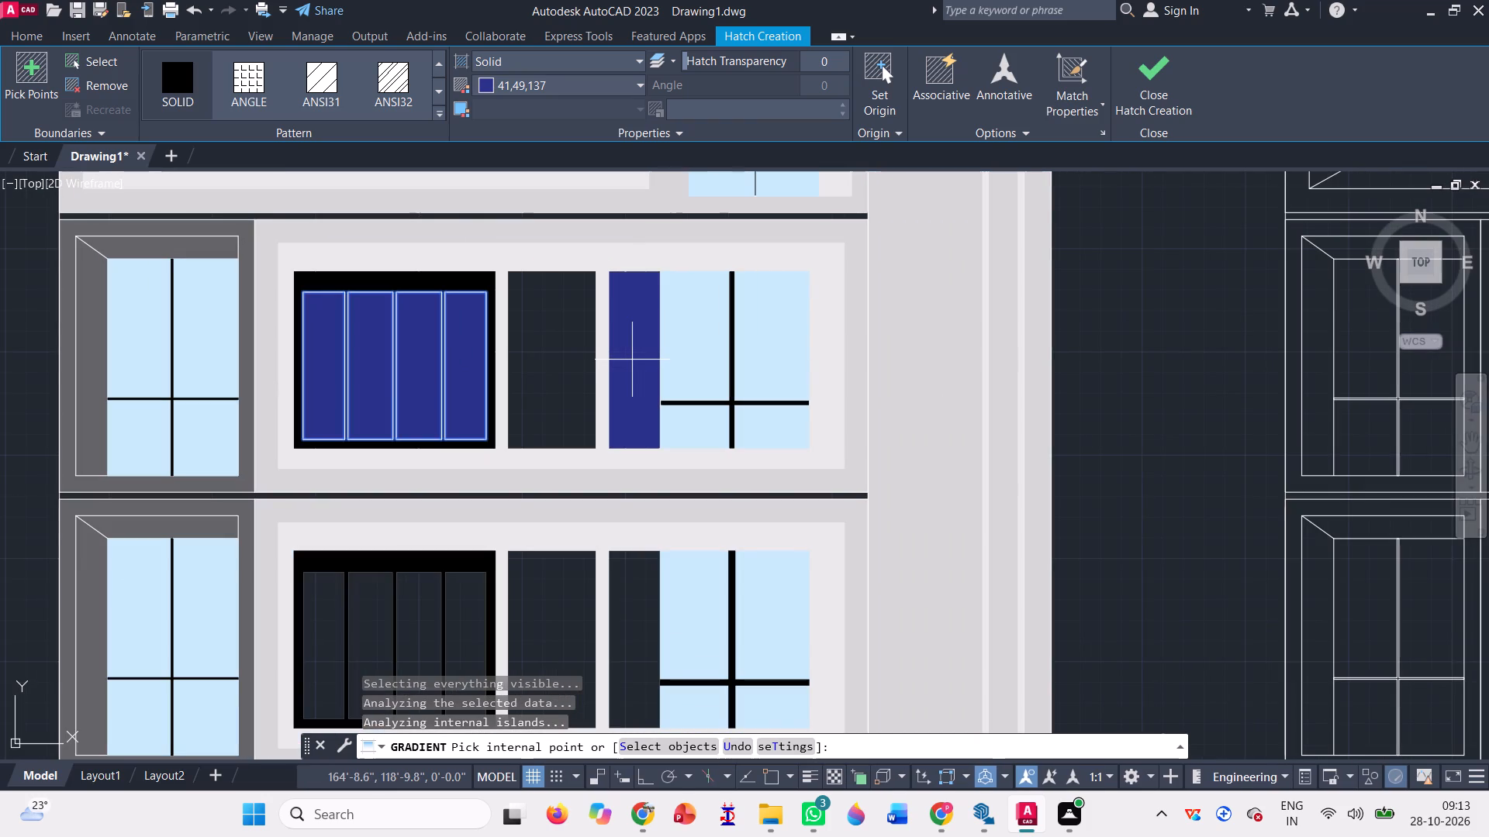
click(632, 357)
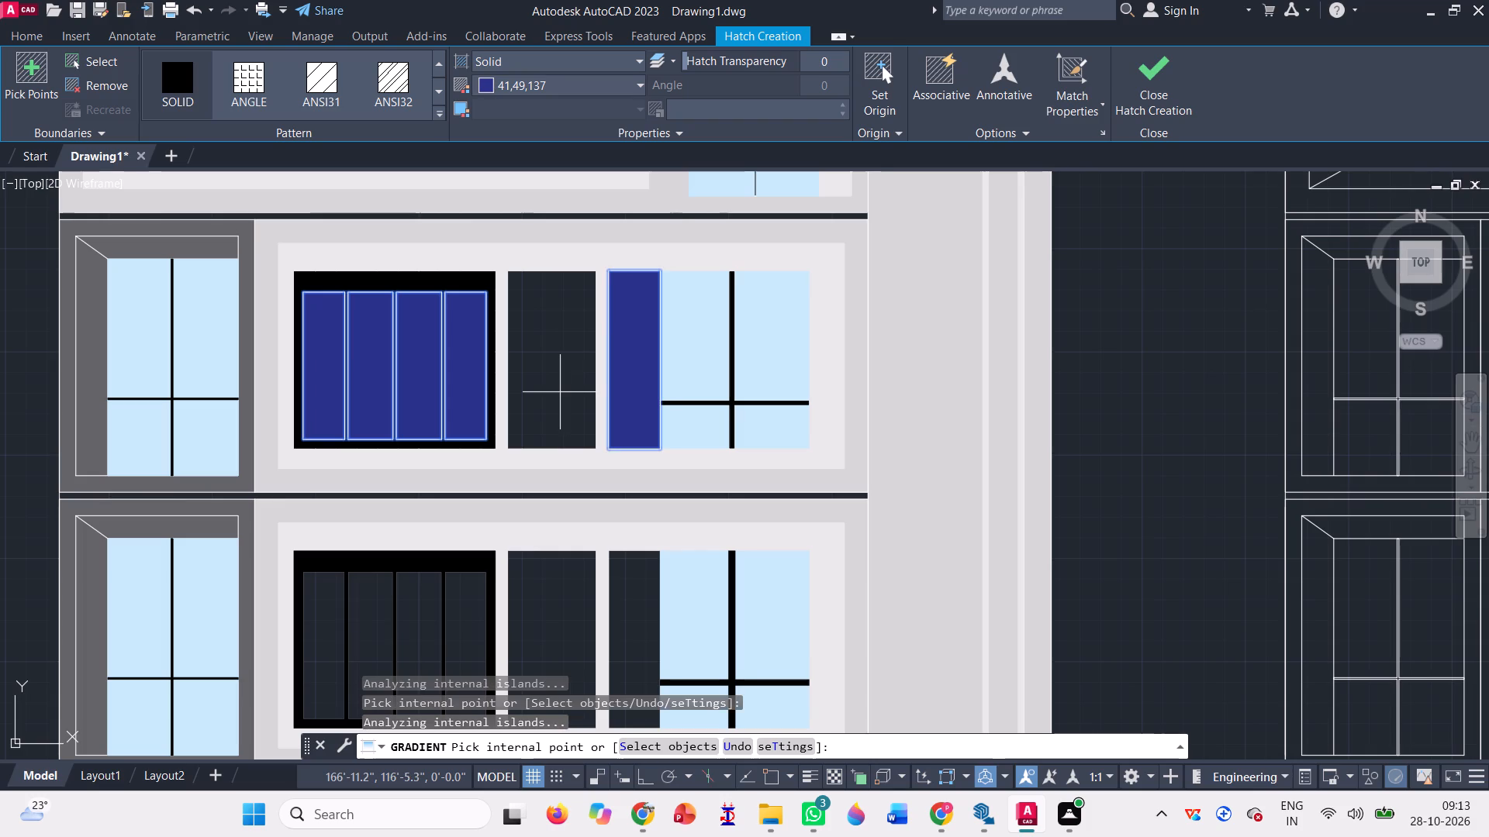
scroll(537, 375, down, 4)
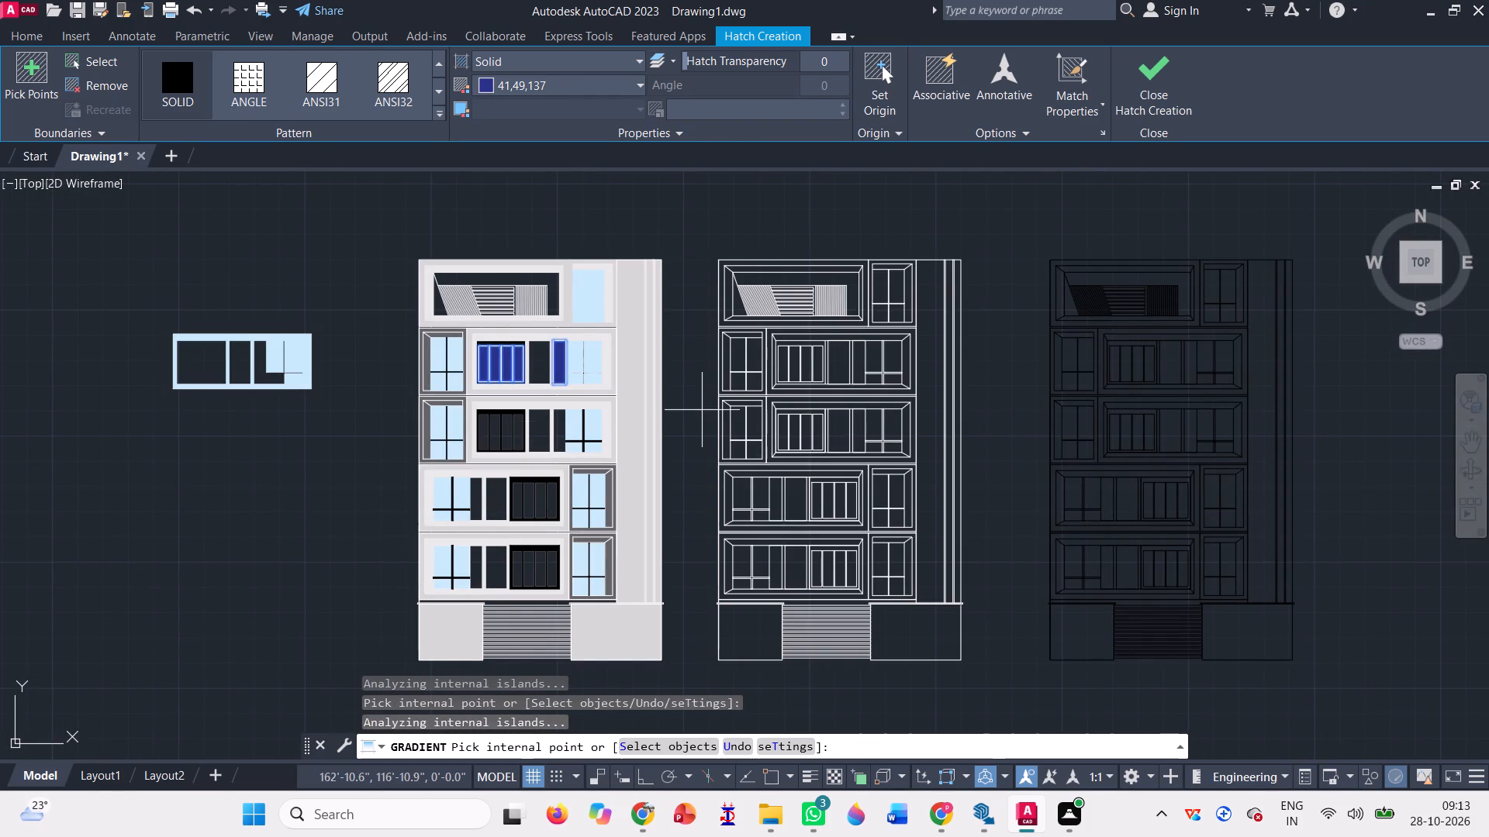
click(1151, 76)
Copy the dark-blue hatch to the floor directly below, matching the lower-right corners of the window surrounds.
scroll(537, 322, up, 3)
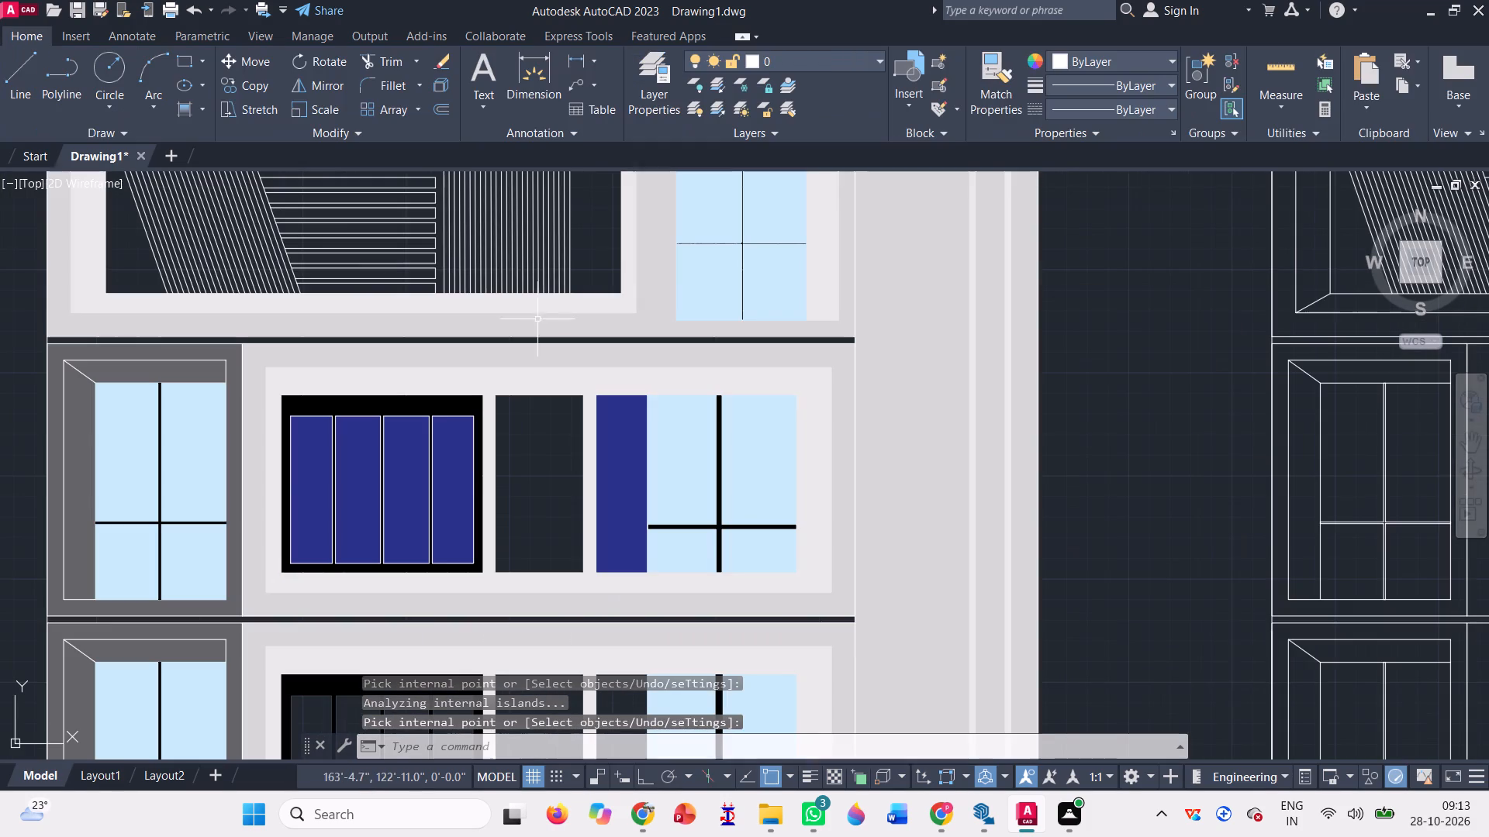
click(456, 476)
scroll(492, 382, down, 3)
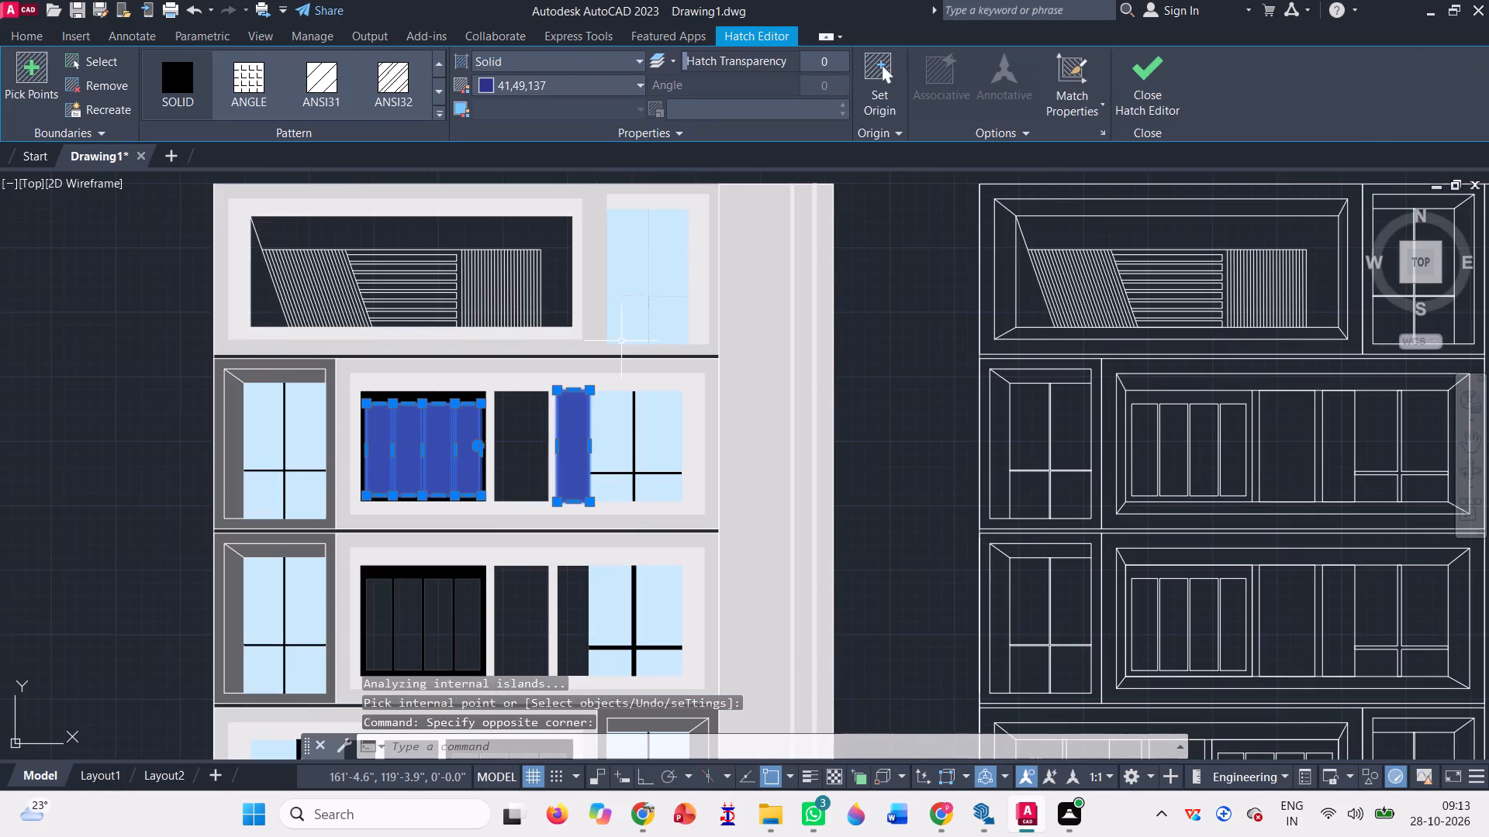
text(co)
key(space)
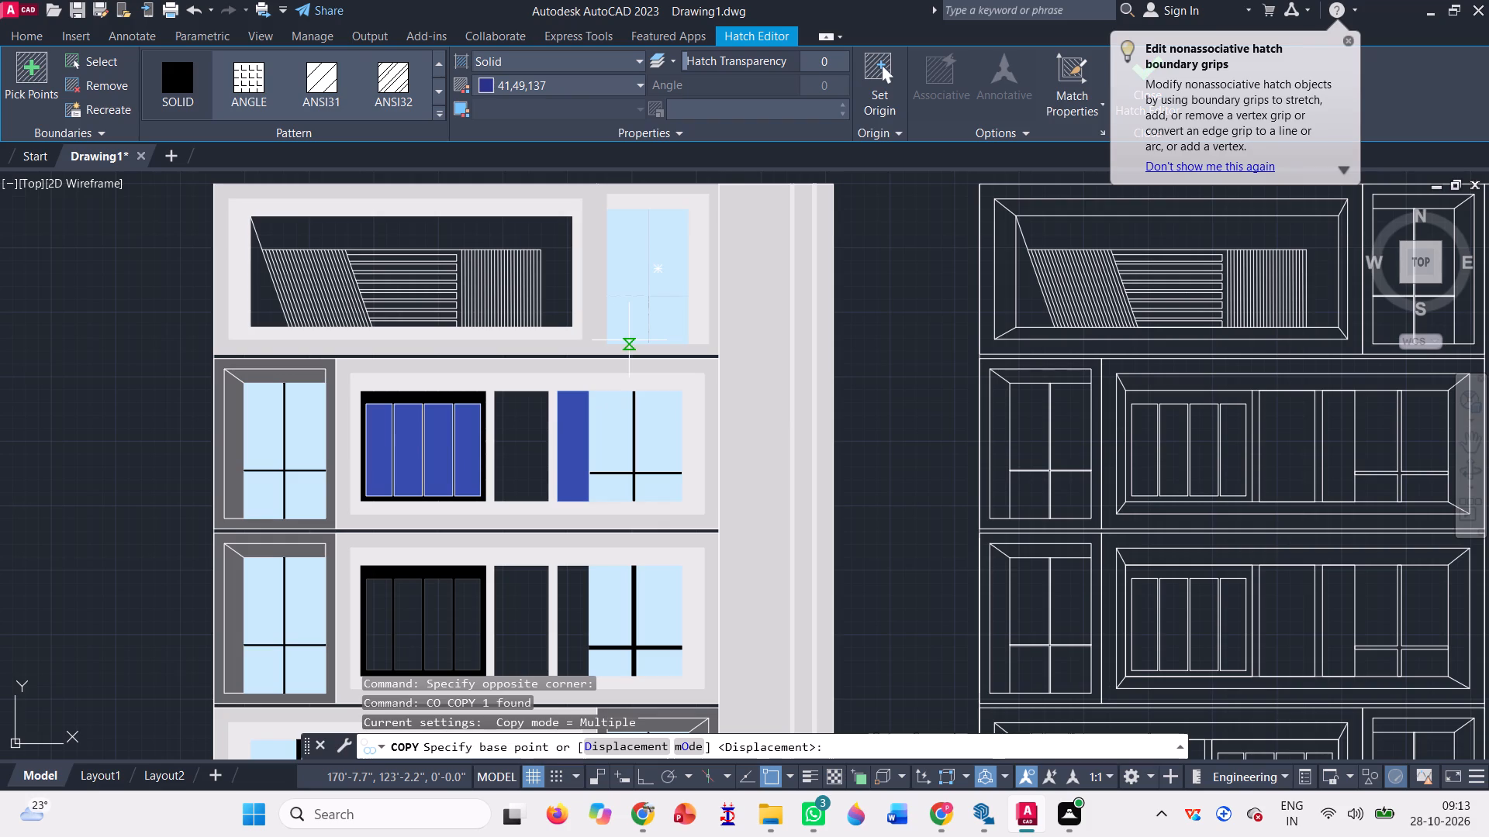
click(702, 515)
scroll(664, 449, down, 1)
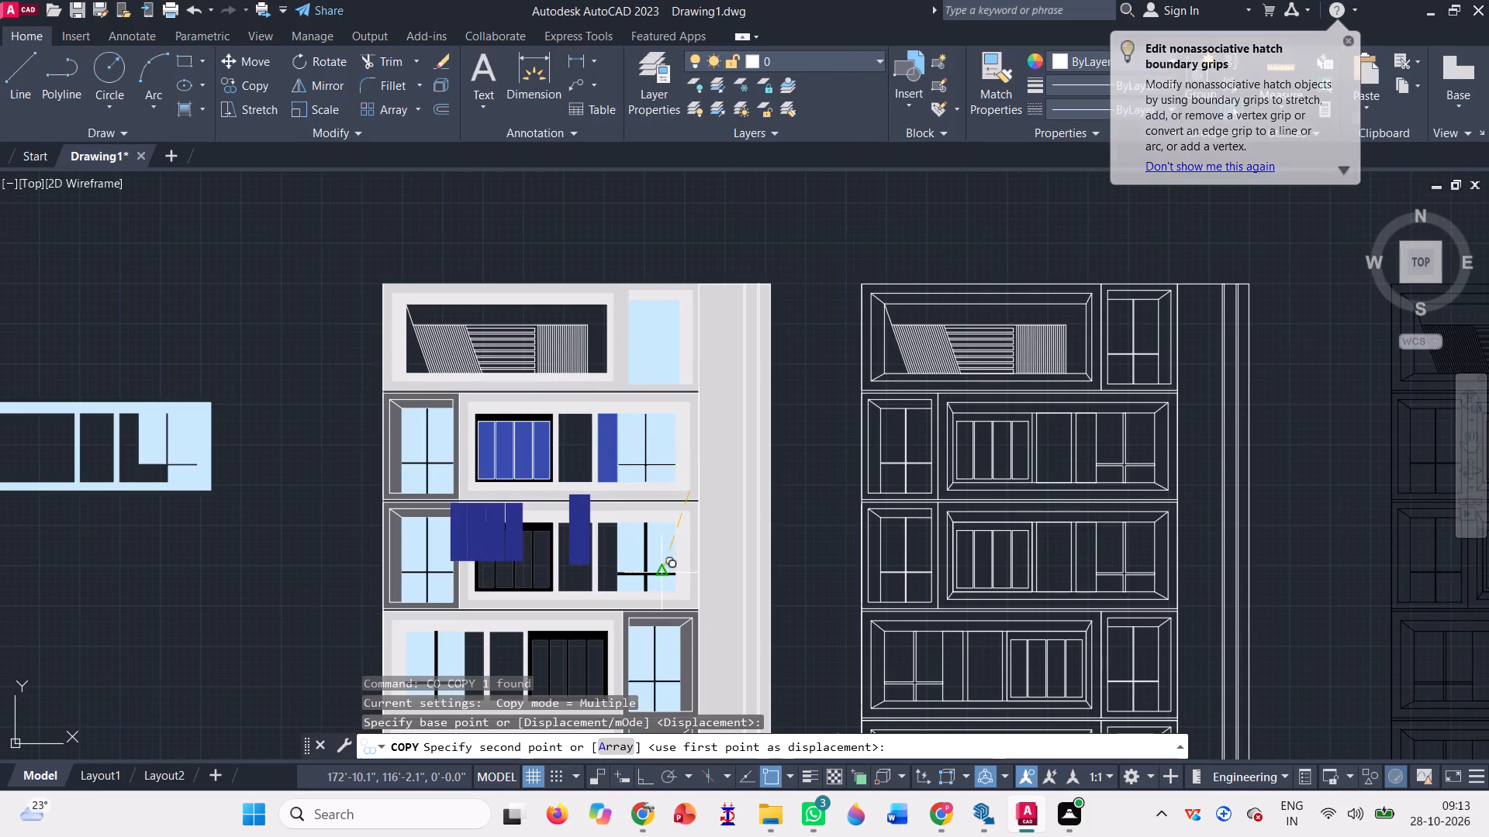
scroll(682, 582, up, 3)
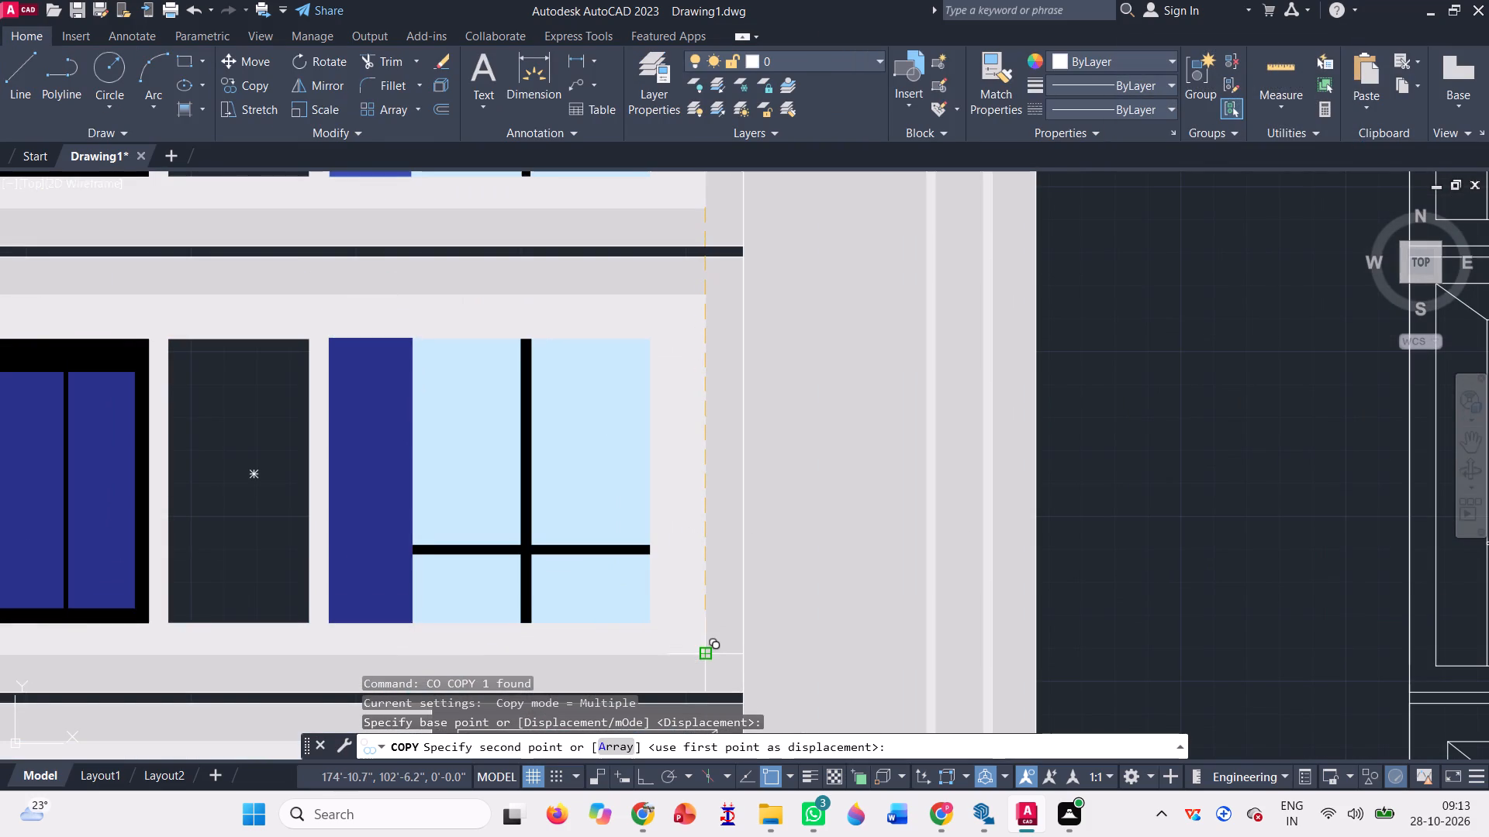
click(707, 653)
scroll(612, 496, down, 3)
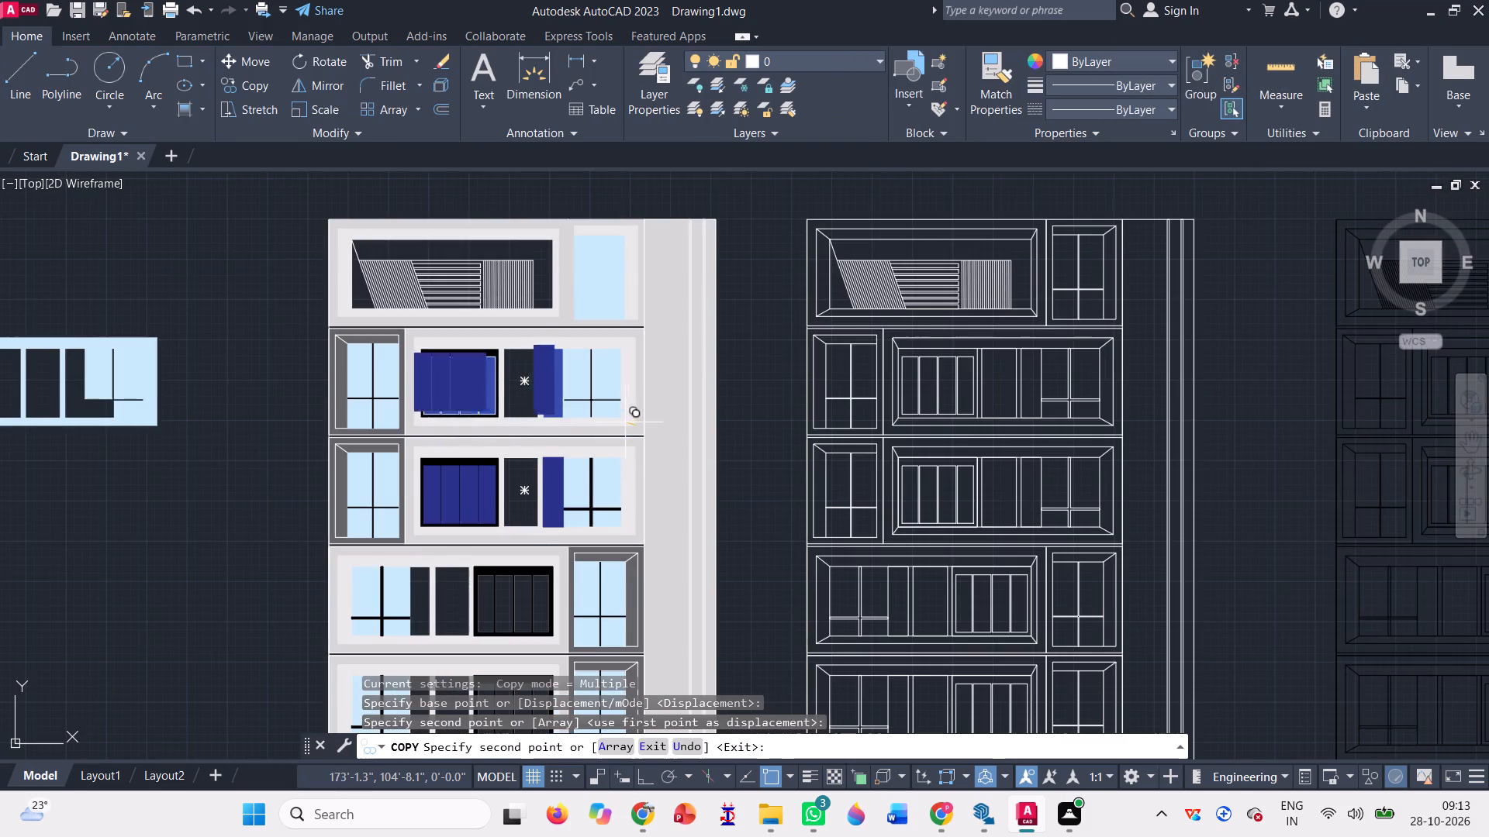
Place another copy of the dark-blue hatch in the empty space beside the coloured elevation, below the loose glass hatch.
scroll(627, 421, down, 1)
click(329, 567)
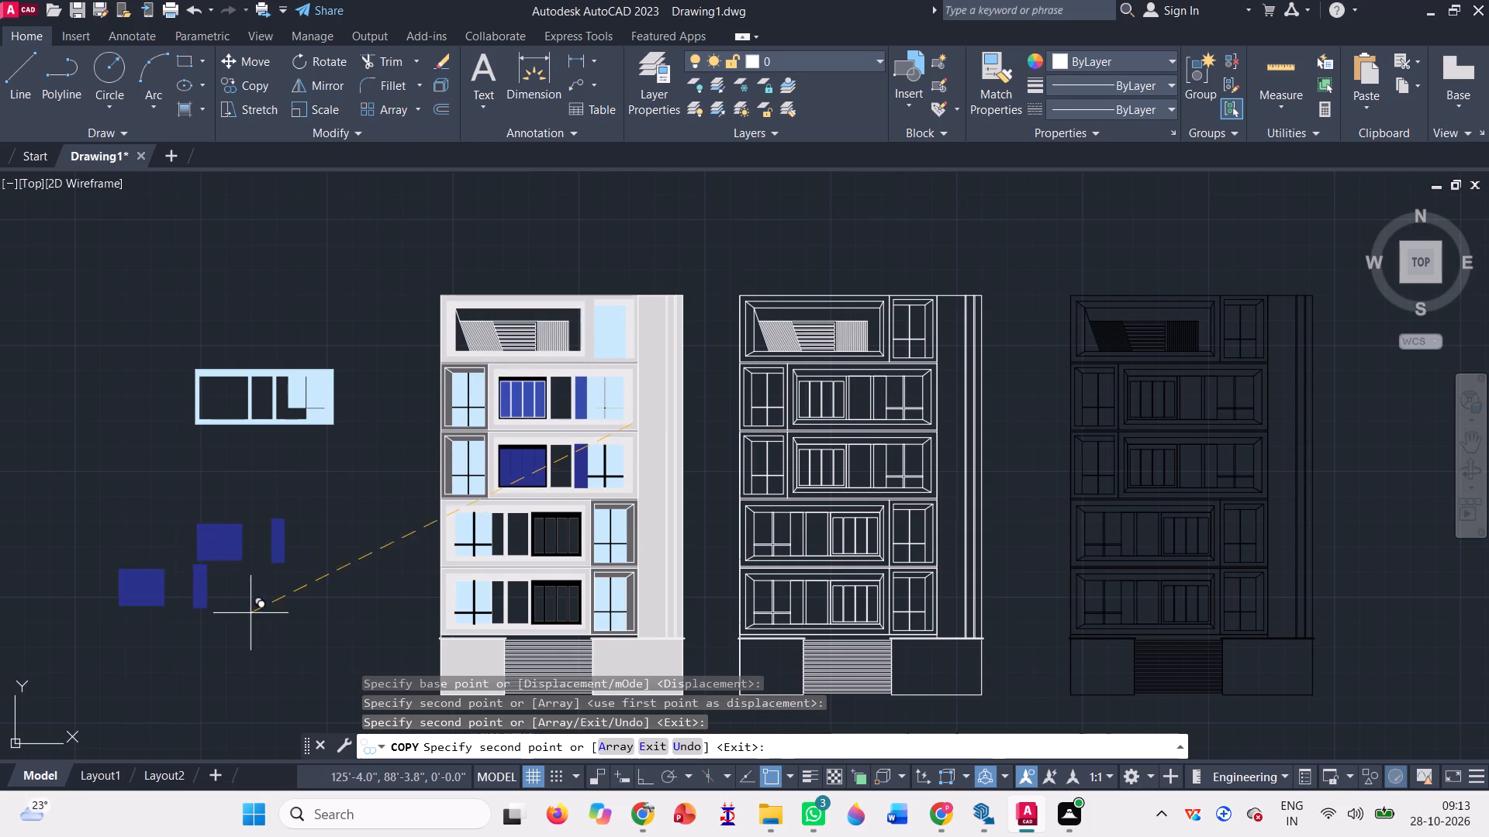
key(Escape)
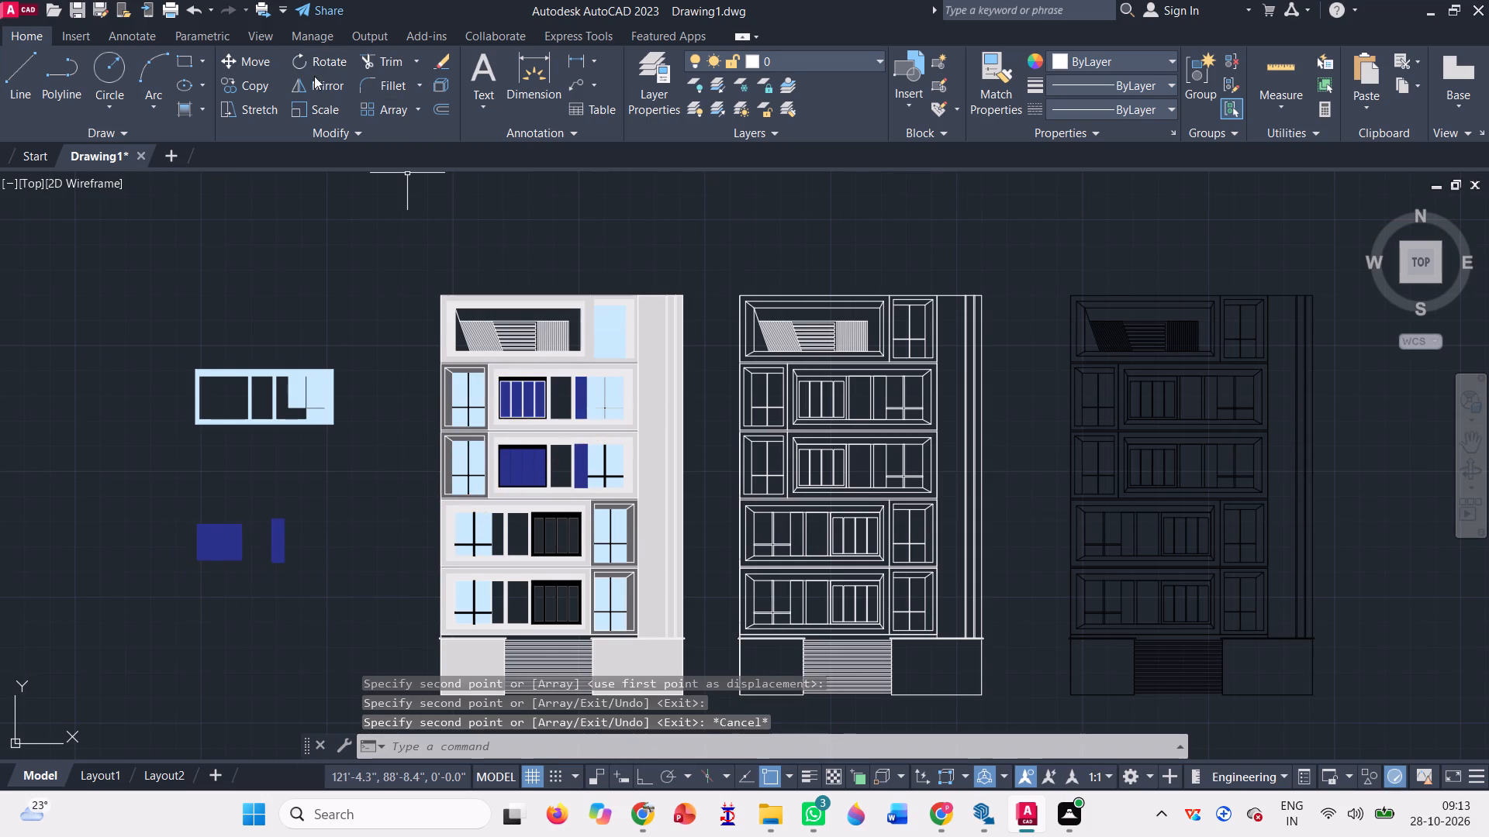
Mirror the loose dark-blue hatch copy about a vertical line on its outer side, keeping the original.
click(320, 83)
click(316, 587)
click(181, 494)
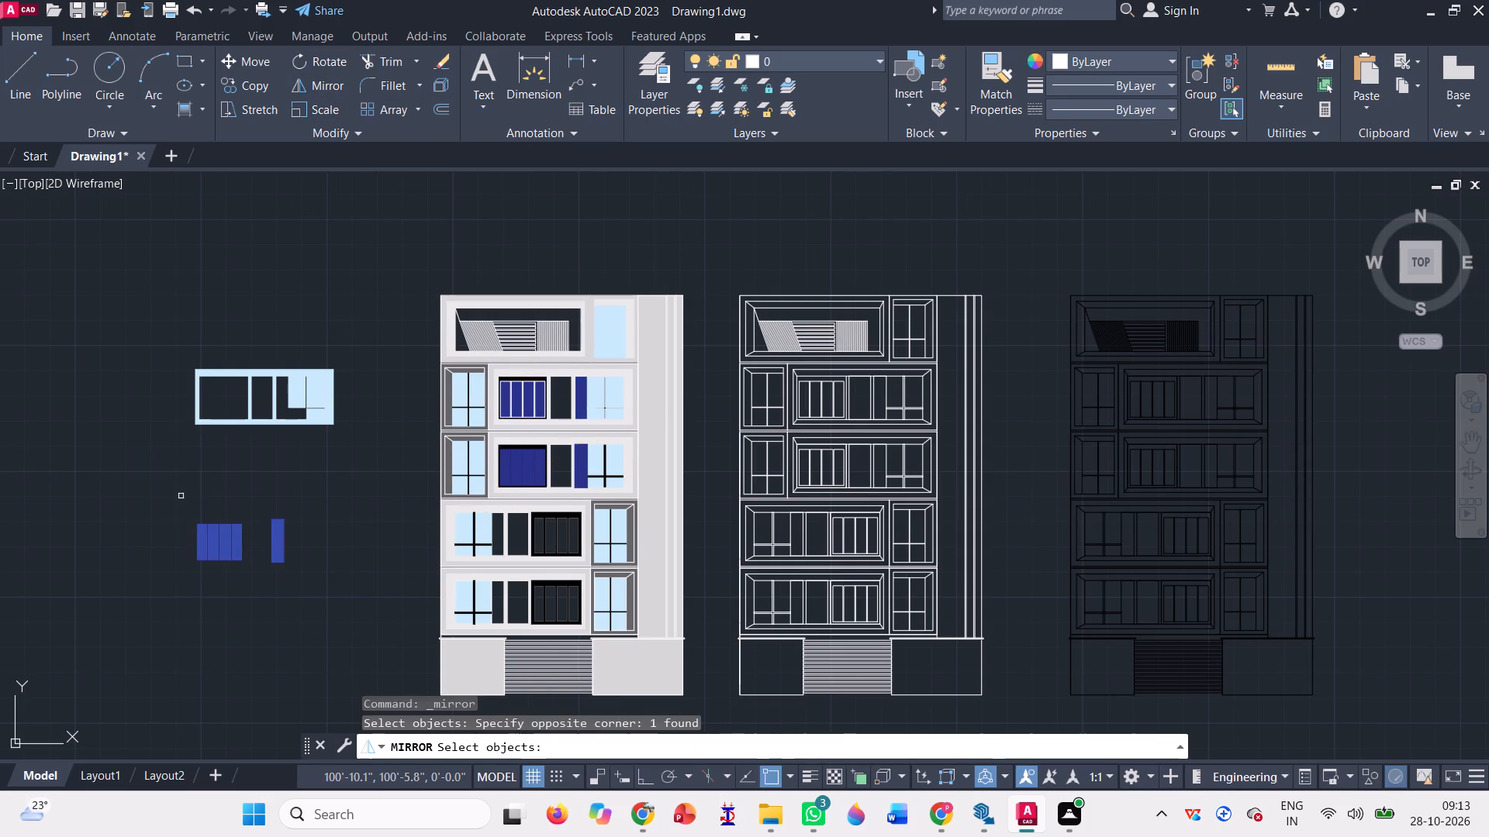
key(space)
click(161, 517)
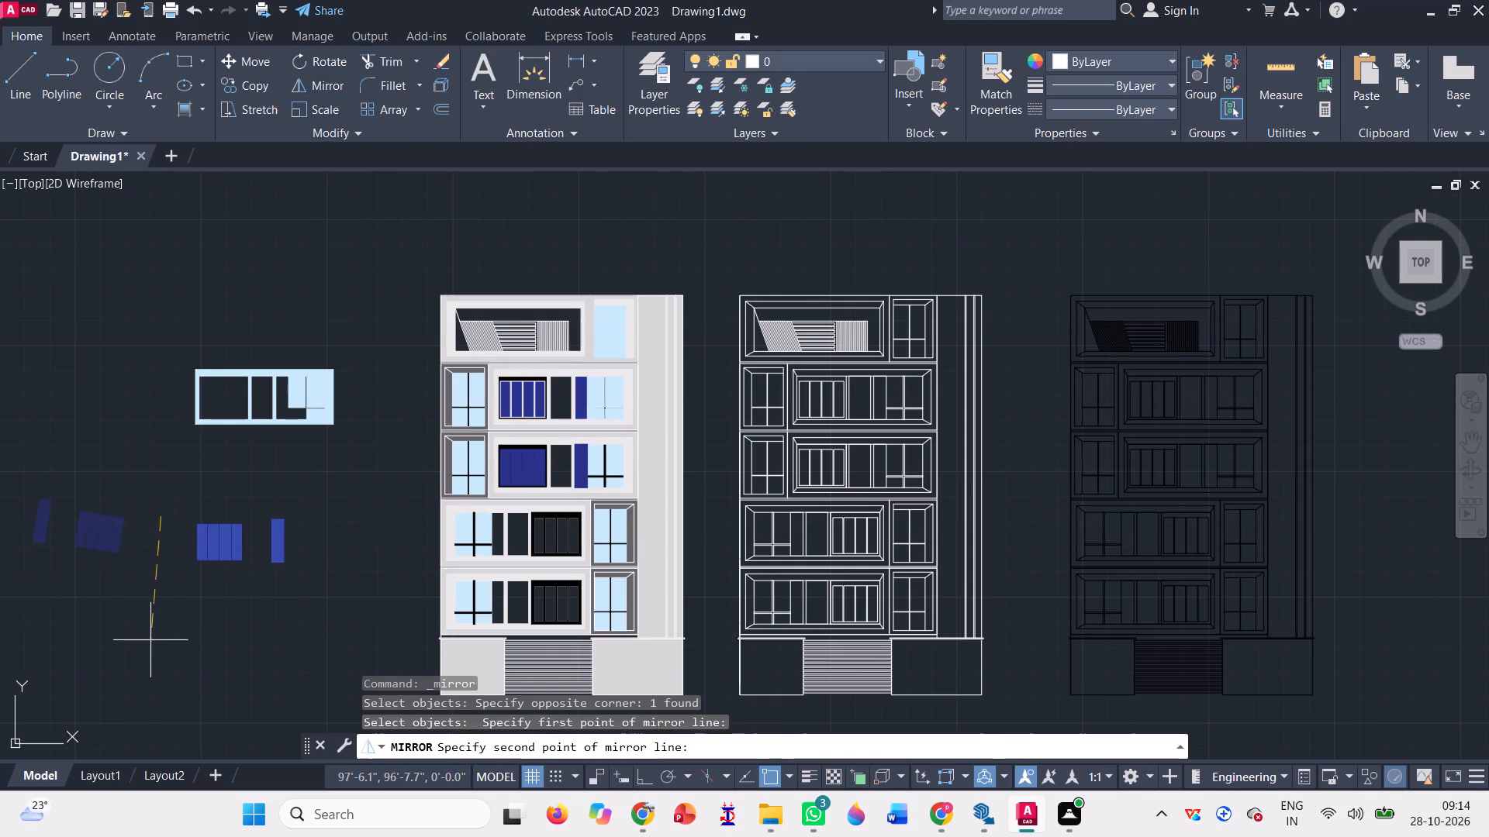
key(F8)
click(152, 663)
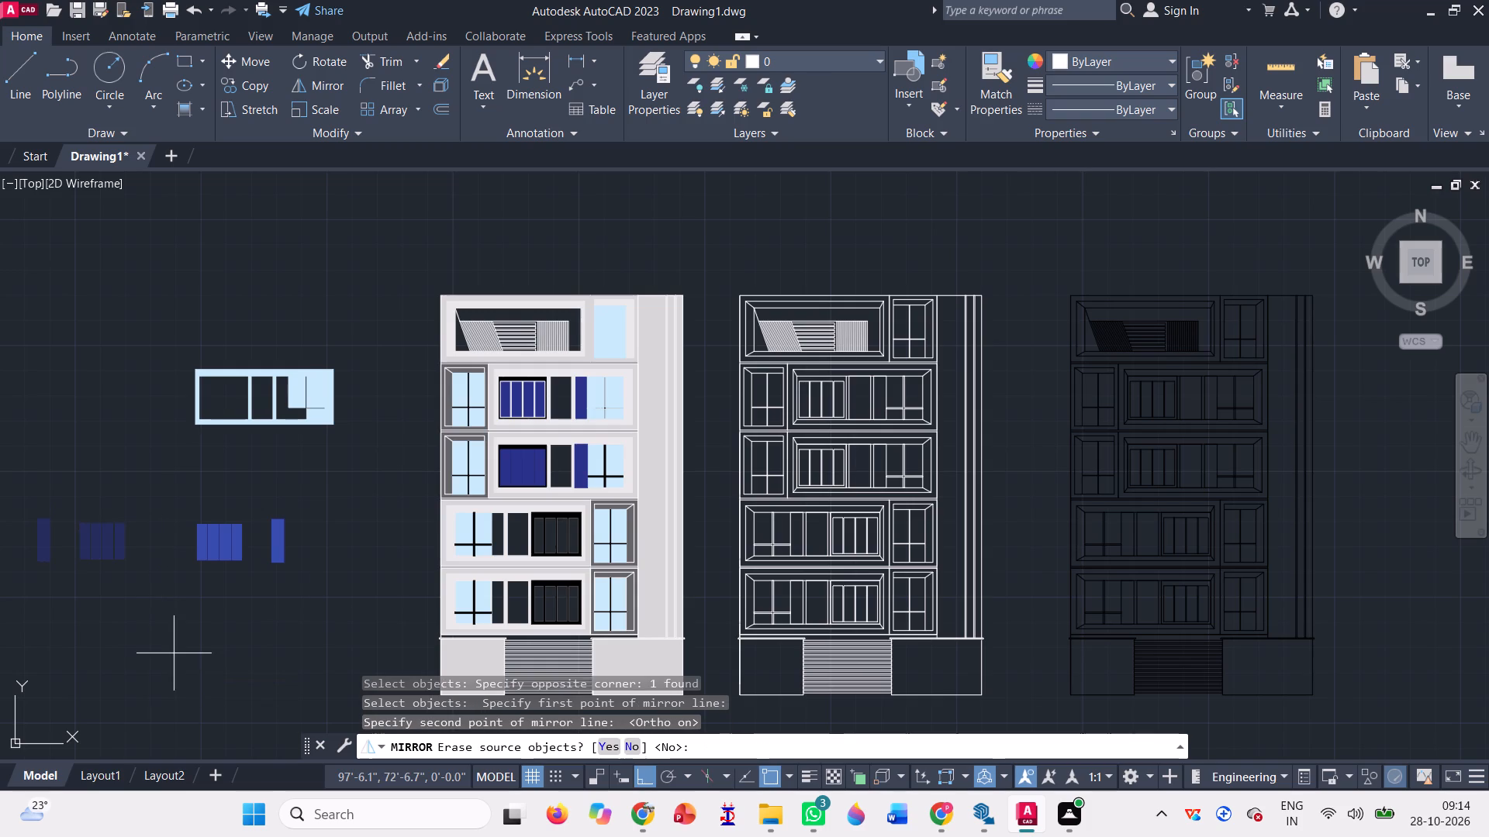
key(space)
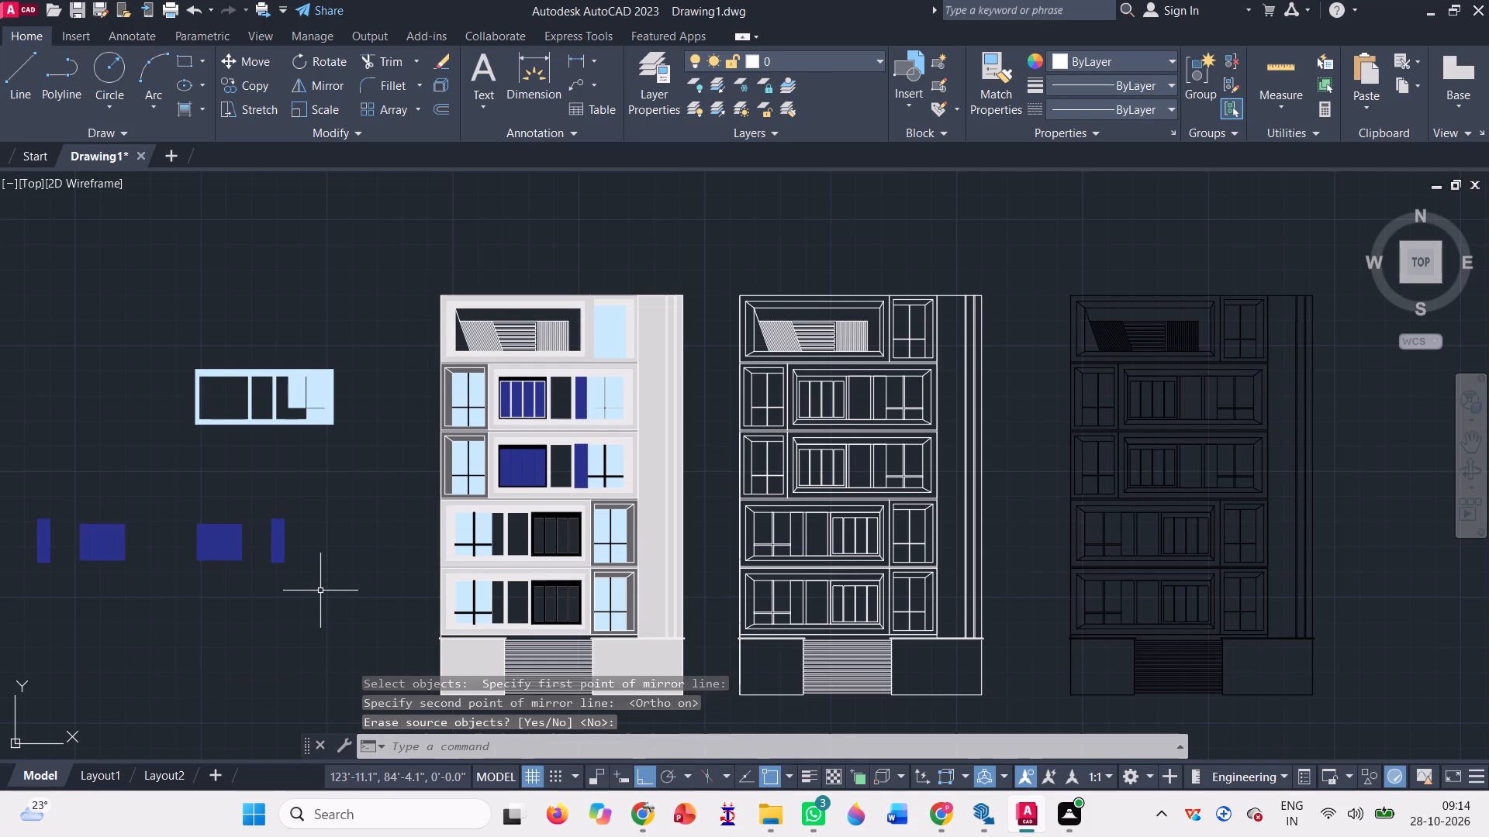
Delete the original loose dark-blue hatch beside the coloured elevation, keeping its mirrored copy.
key(Escape)
click(312, 587)
click(214, 525)
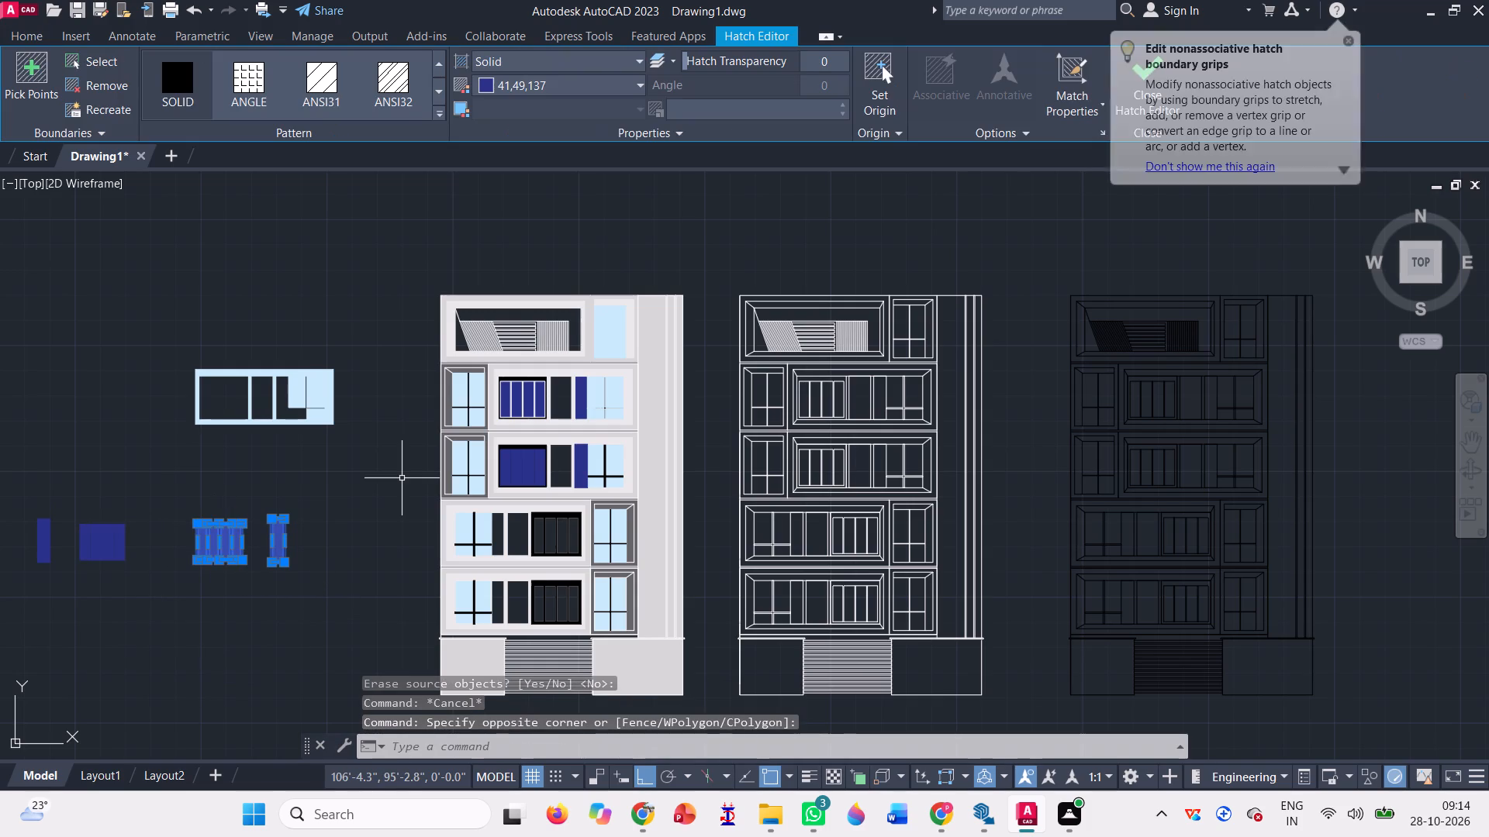
key(Delete)
Move the mirrored dark-blue hatch by its strip's lower-left corner to the glass's lower-right corner on the second-lowest windowed floor.
scroll(270, 537, down, 1)
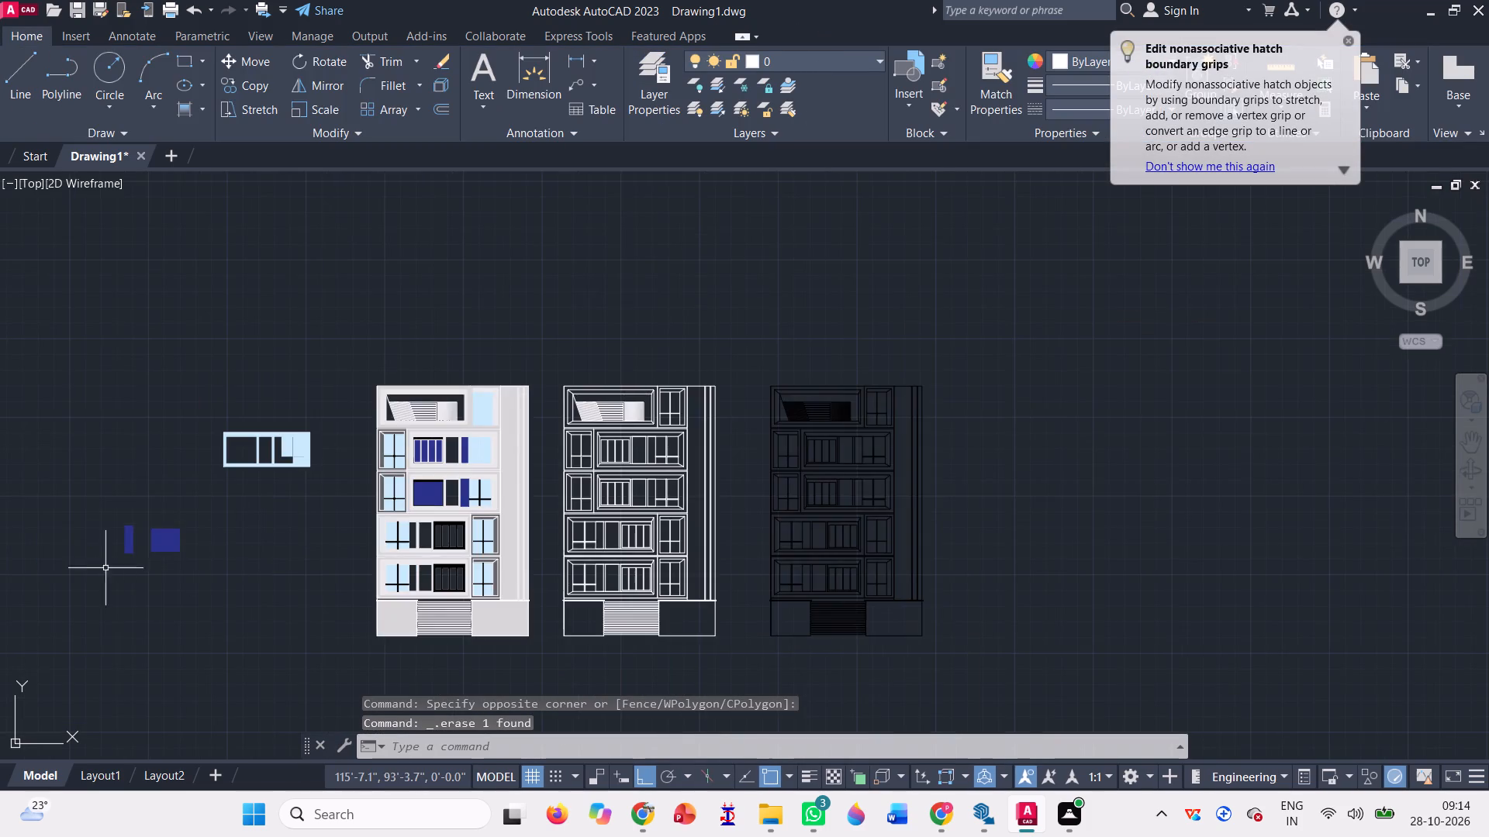
scroll(83, 570, up, 2)
click(364, 556)
click(60, 412)
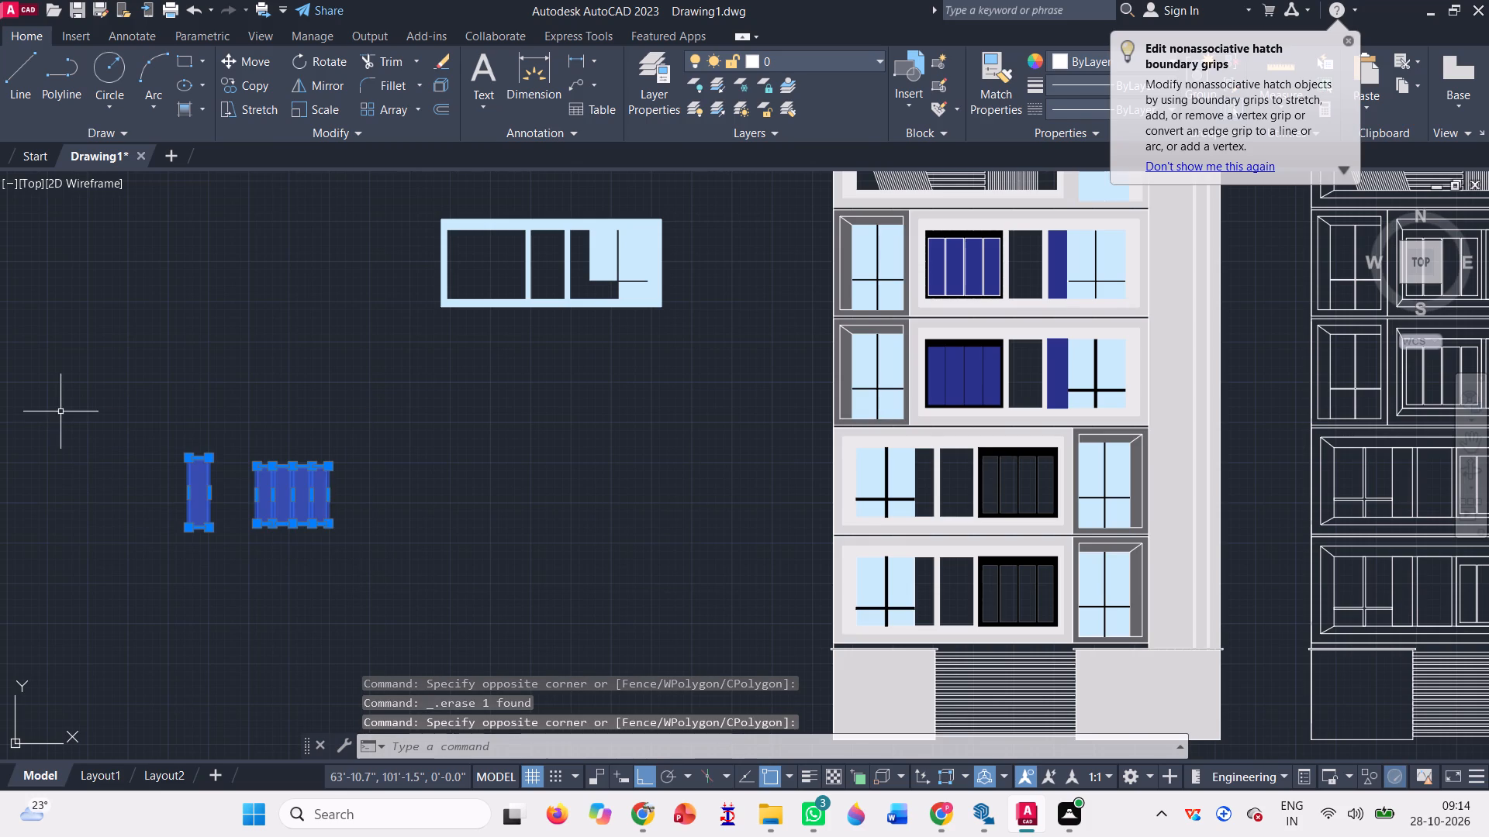
text(m)
key(space)
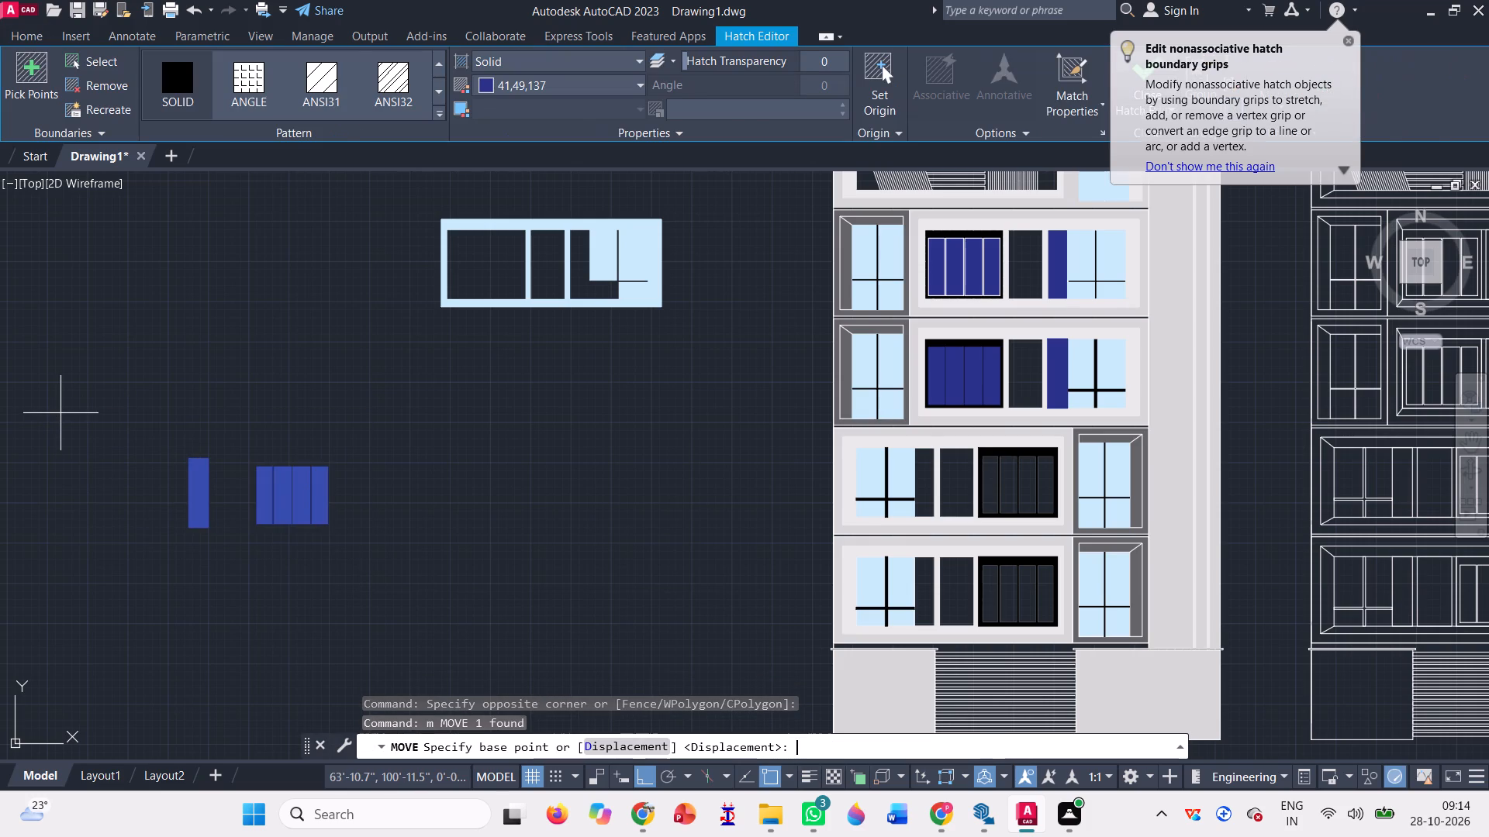
scroll(210, 554, up, 2)
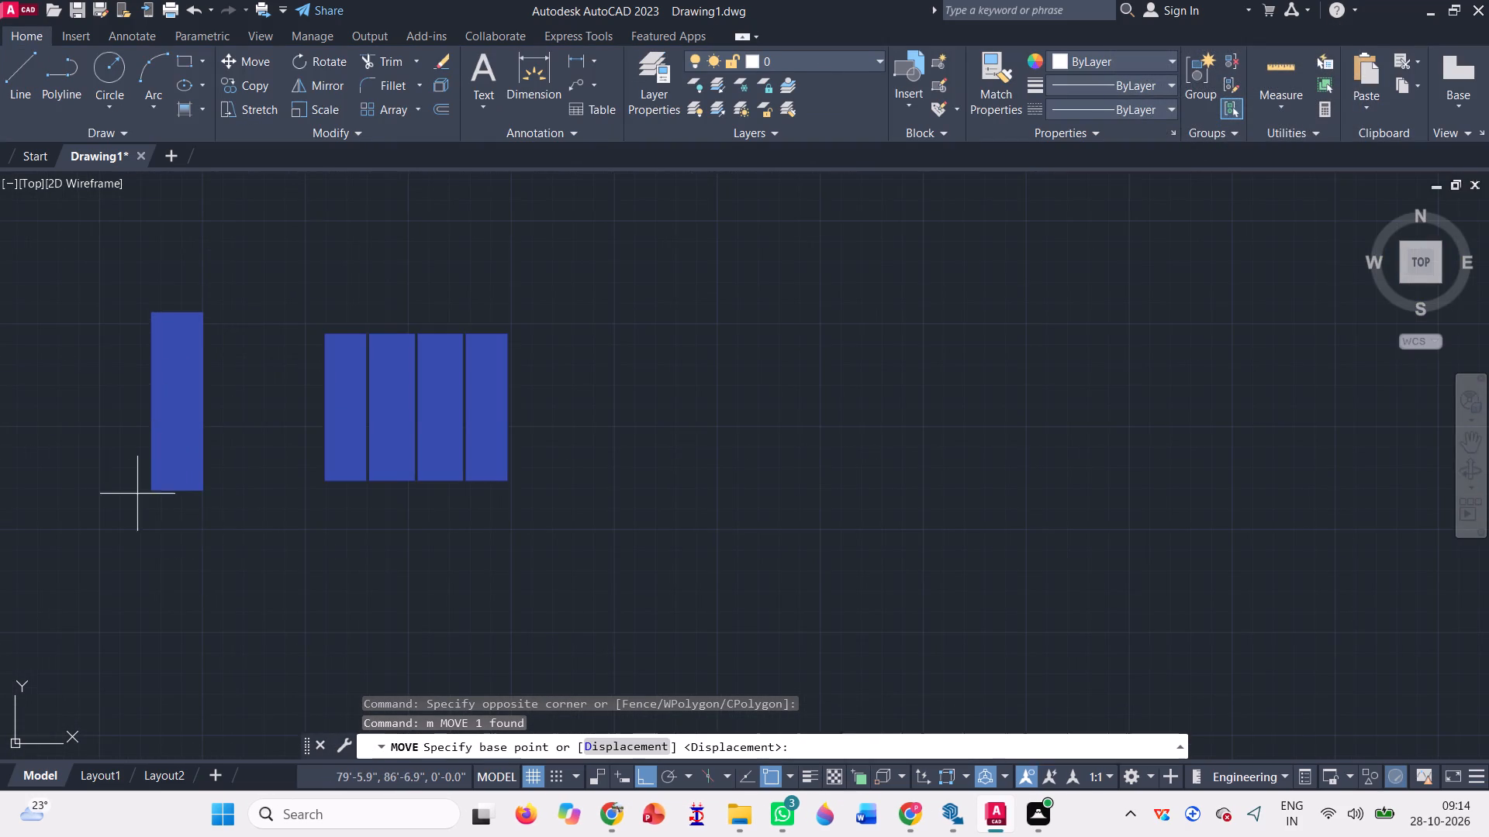
scroll(132, 477, up, 3)
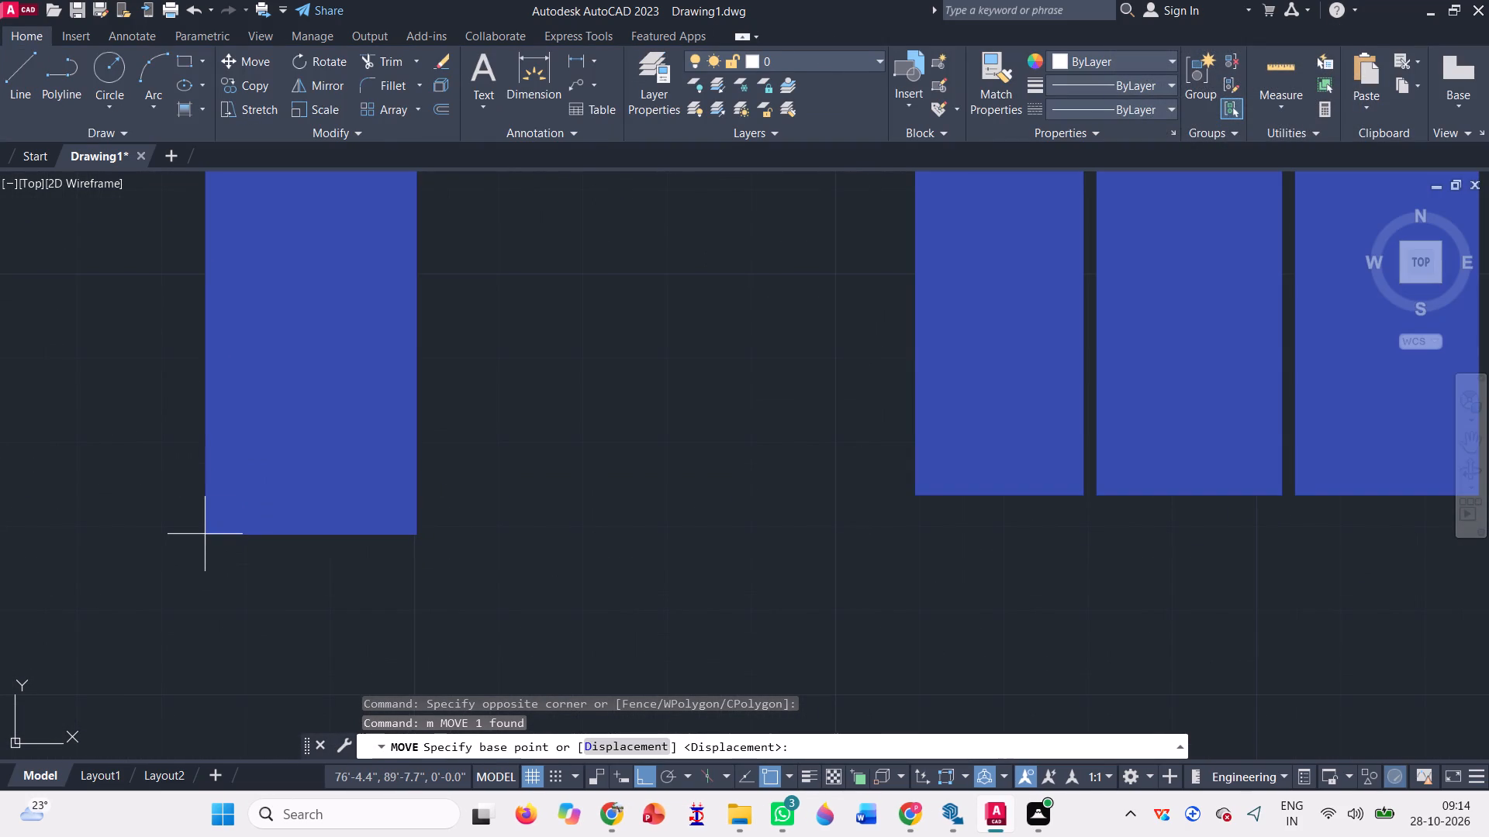
click(205, 532)
scroll(178, 529, down, 5)
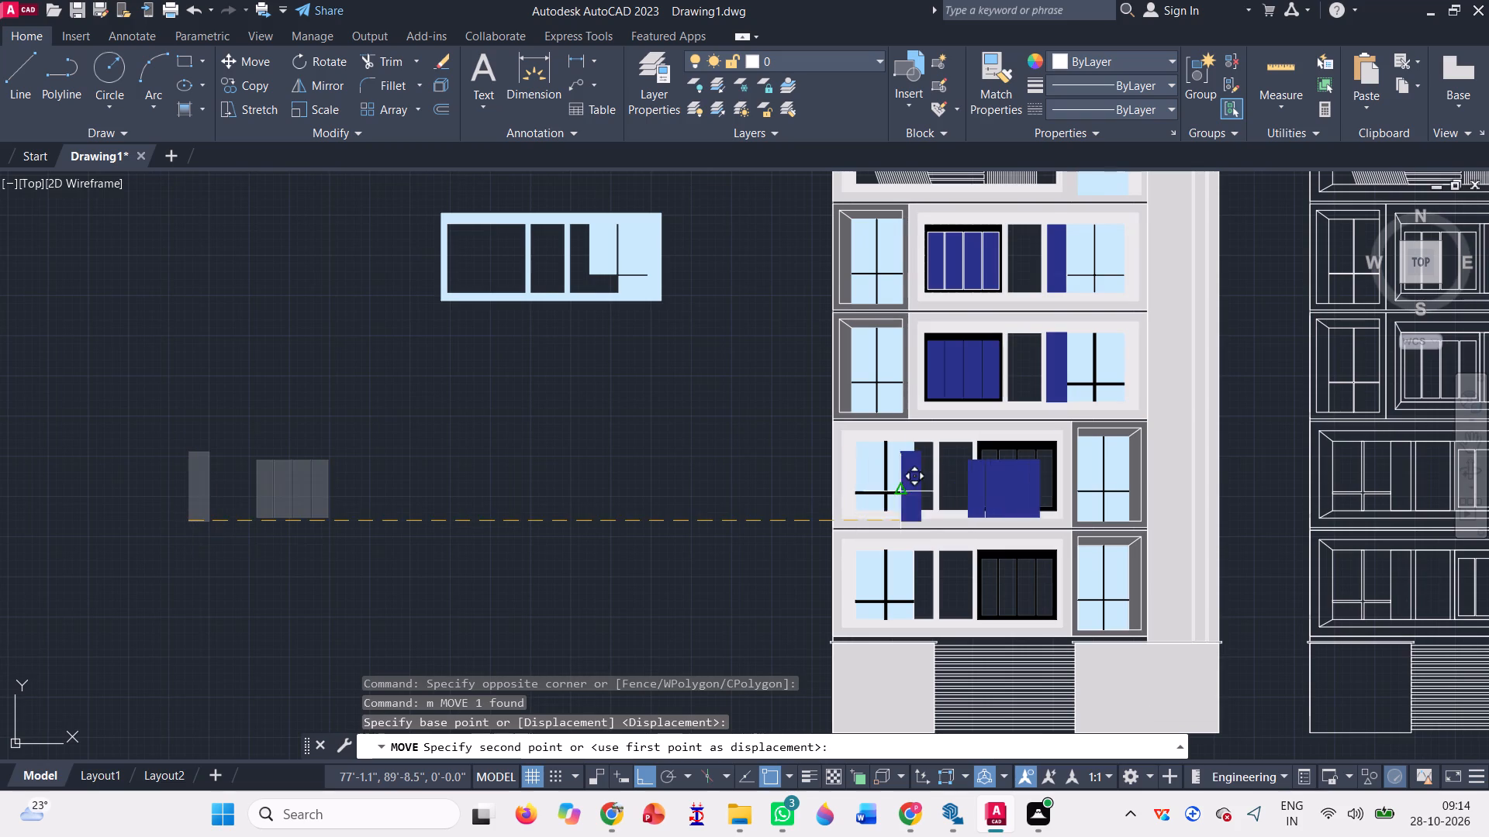
scroll(911, 482, up, 4)
scroll(862, 325, down, 2)
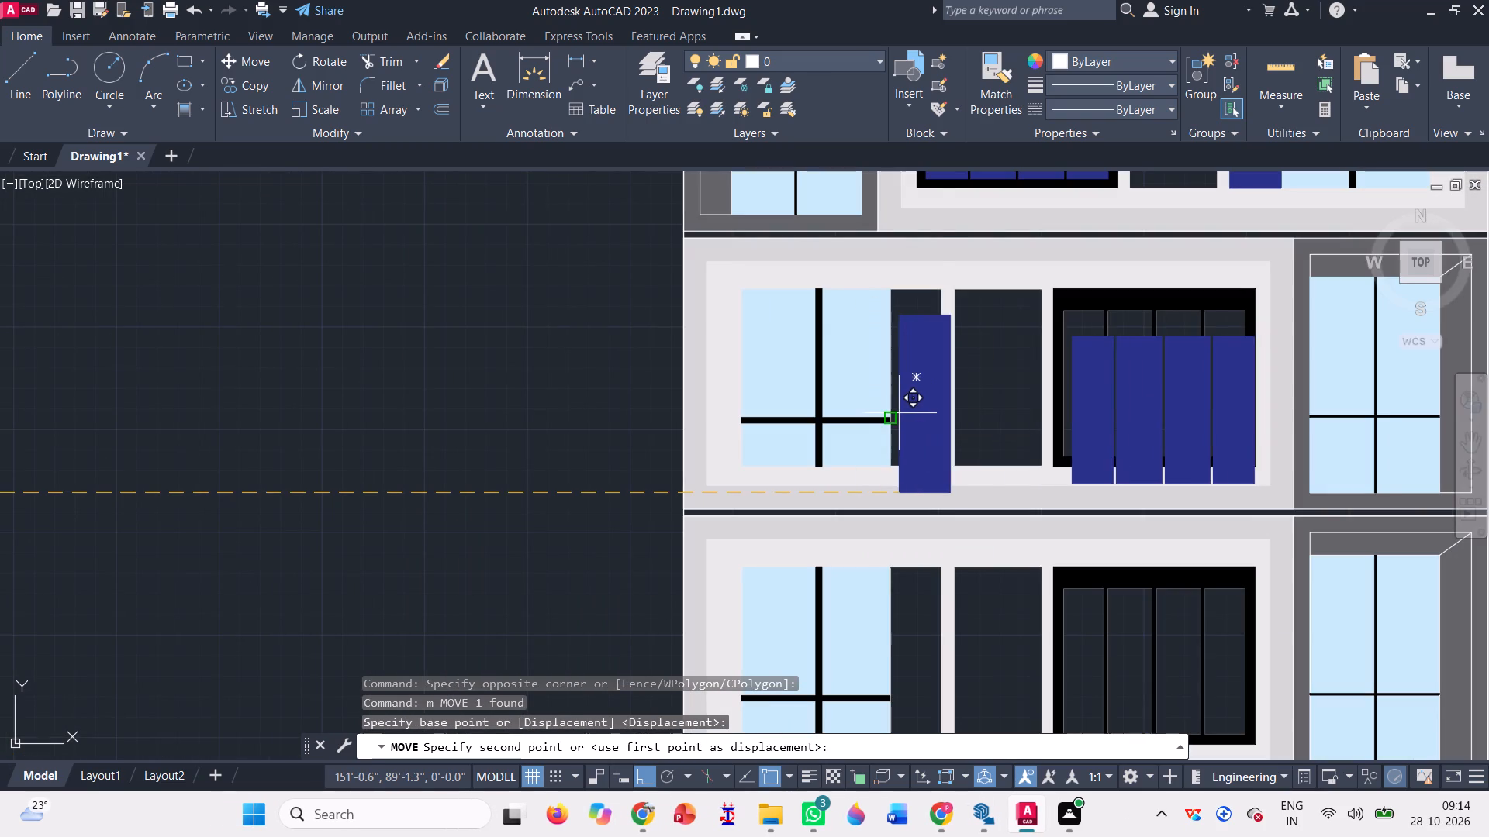
key(F8)
scroll(865, 490, up, 3)
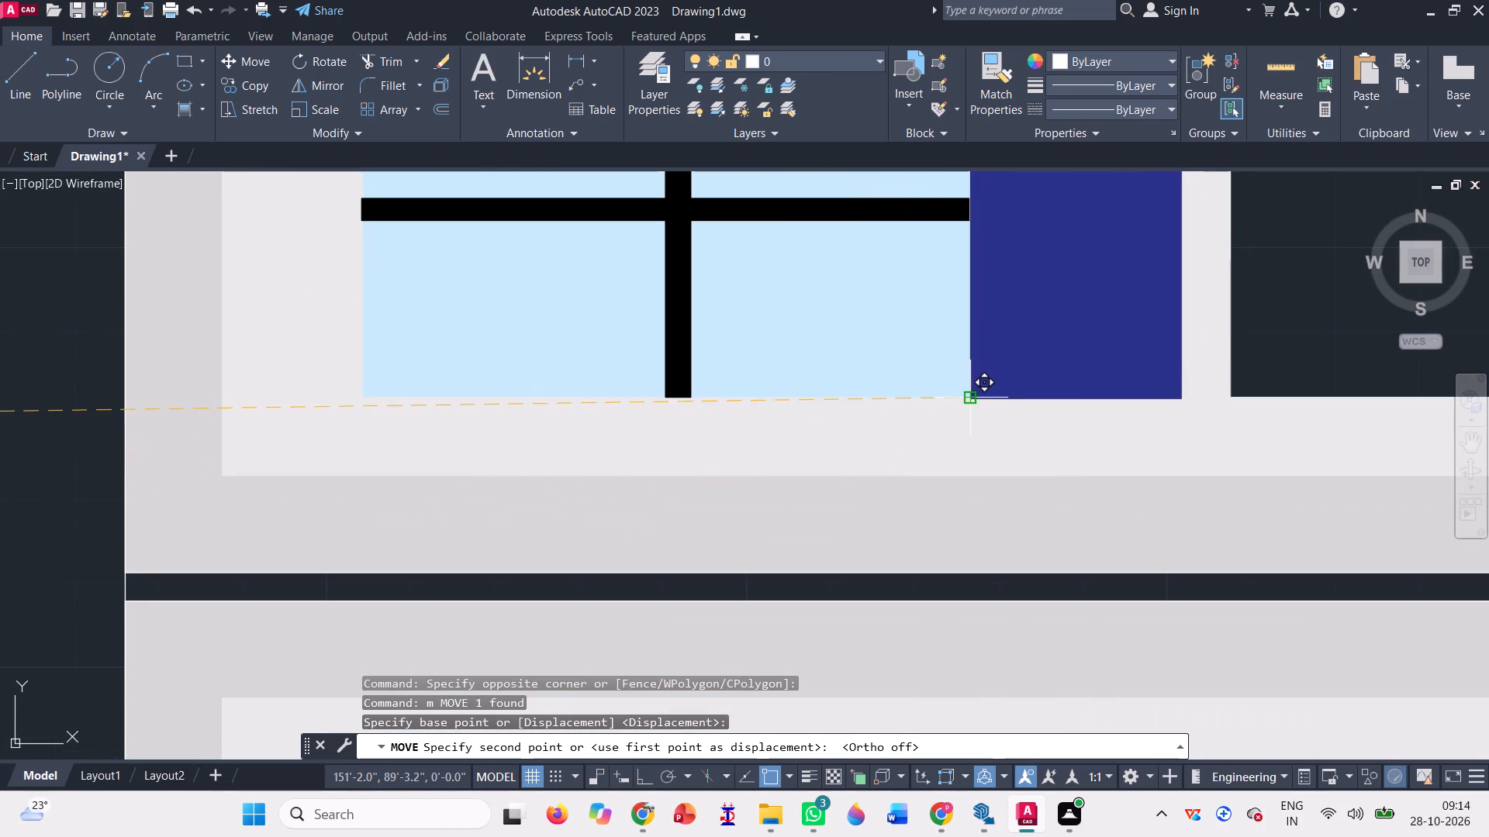
click(975, 392)
Copy the placed dark-blue hatch to the floor directly below, matching the inner lower-left corners of the window surrounds.
scroll(756, 436, down, 3)
scroll(677, 360, down, 1)
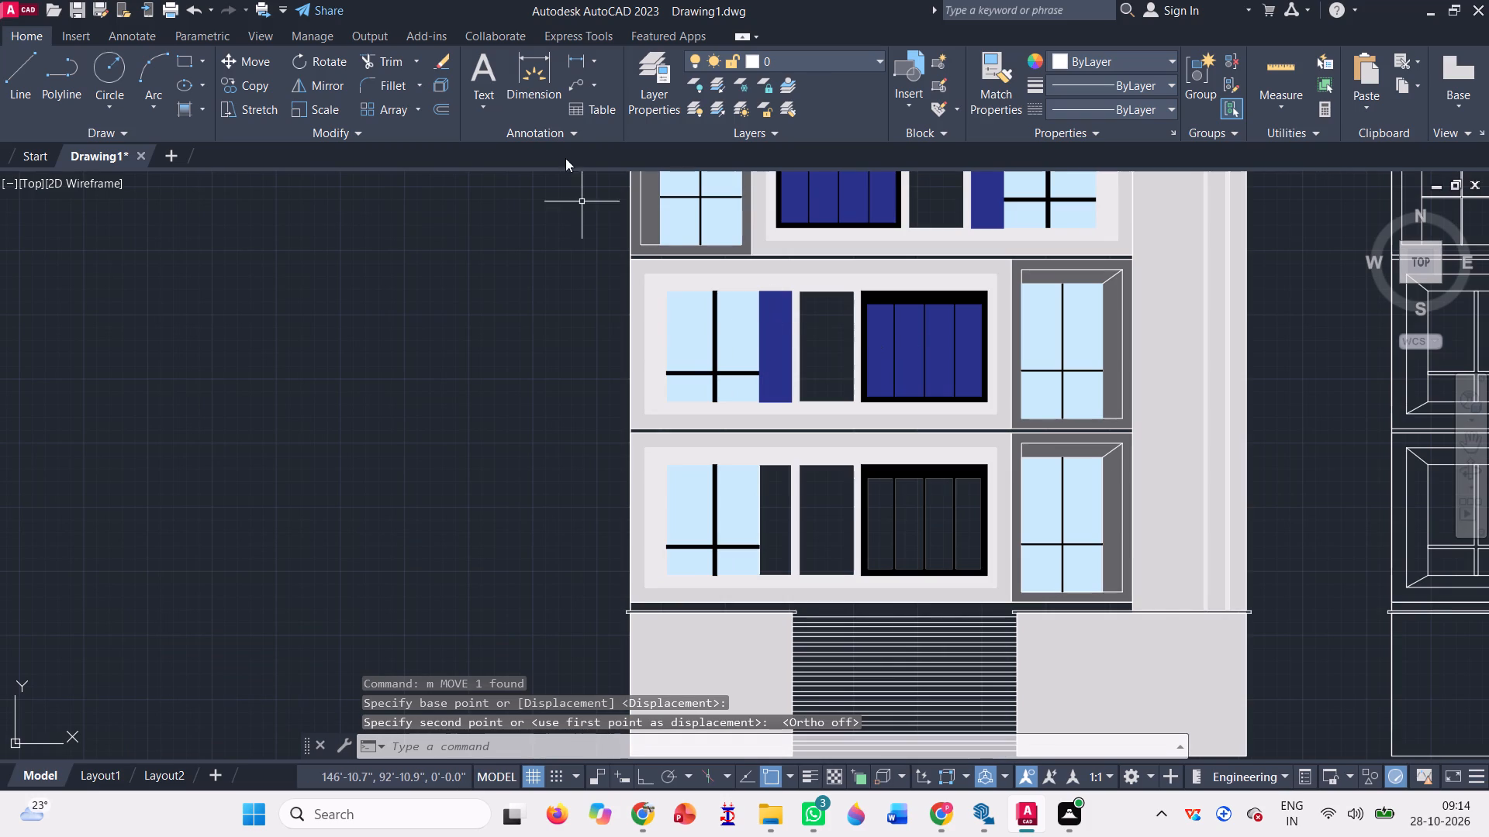
click(261, 89)
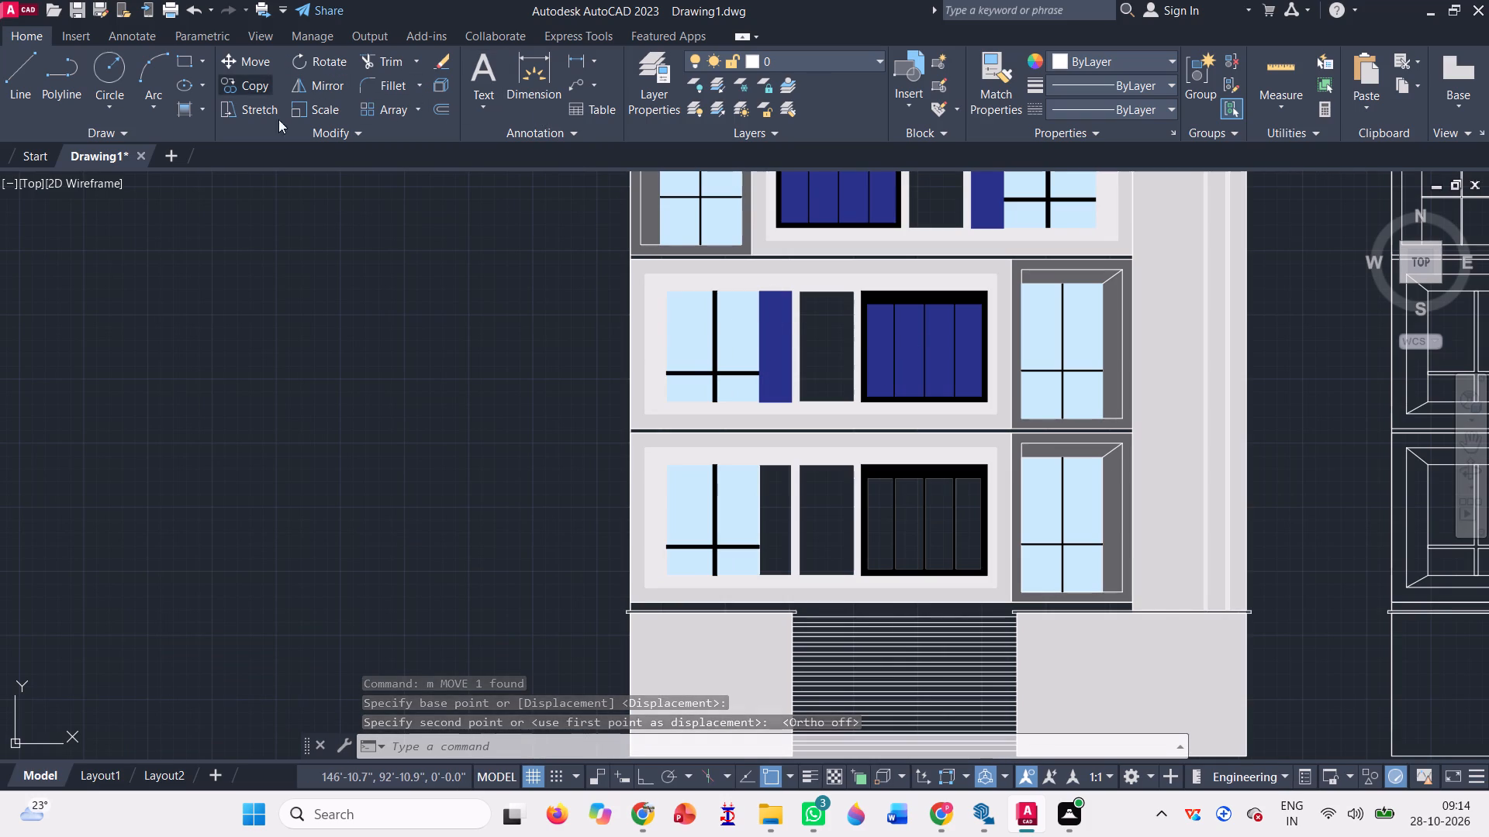
click(771, 349)
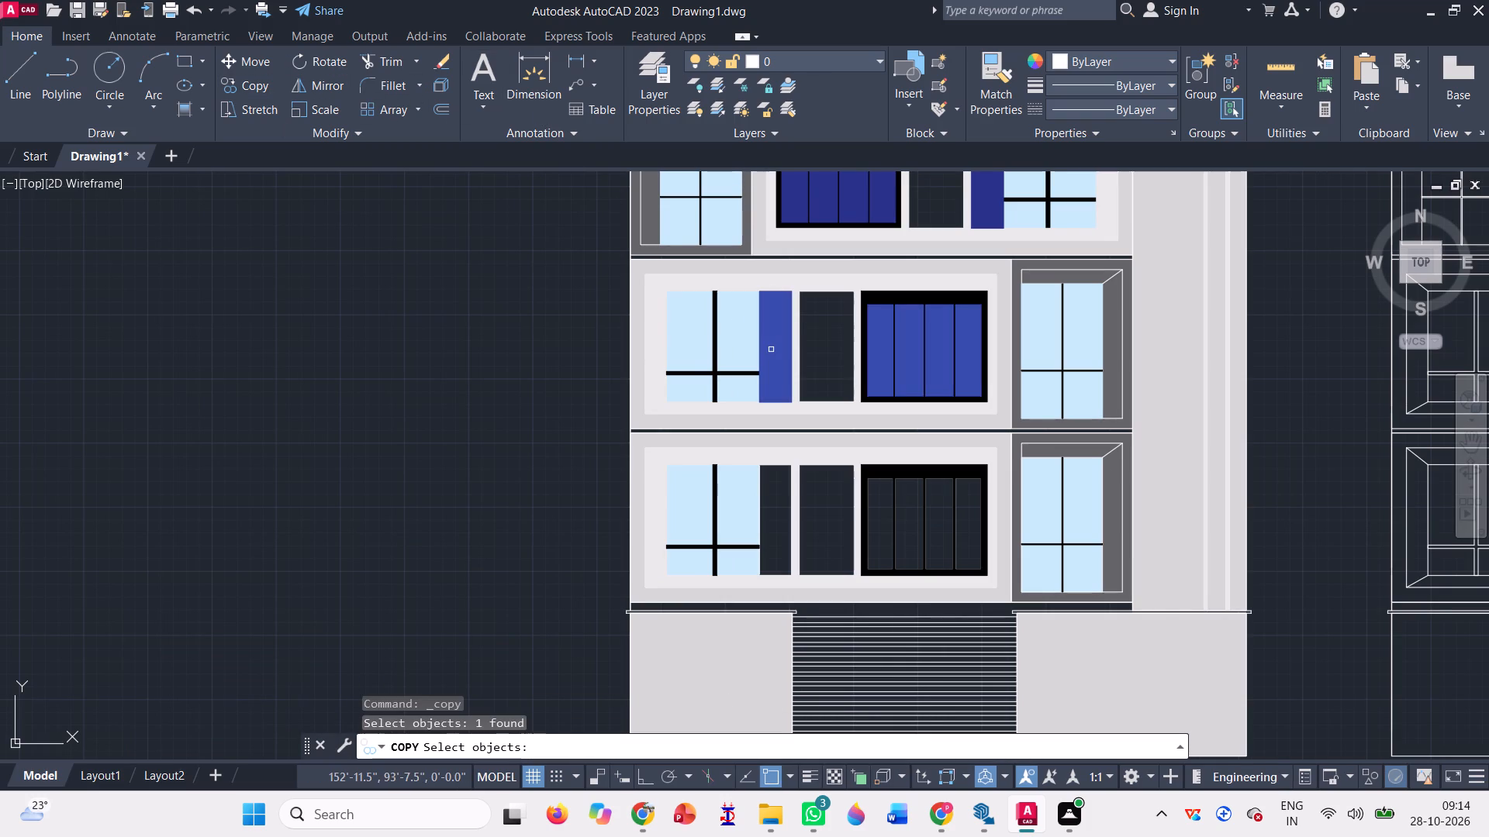
key(space)
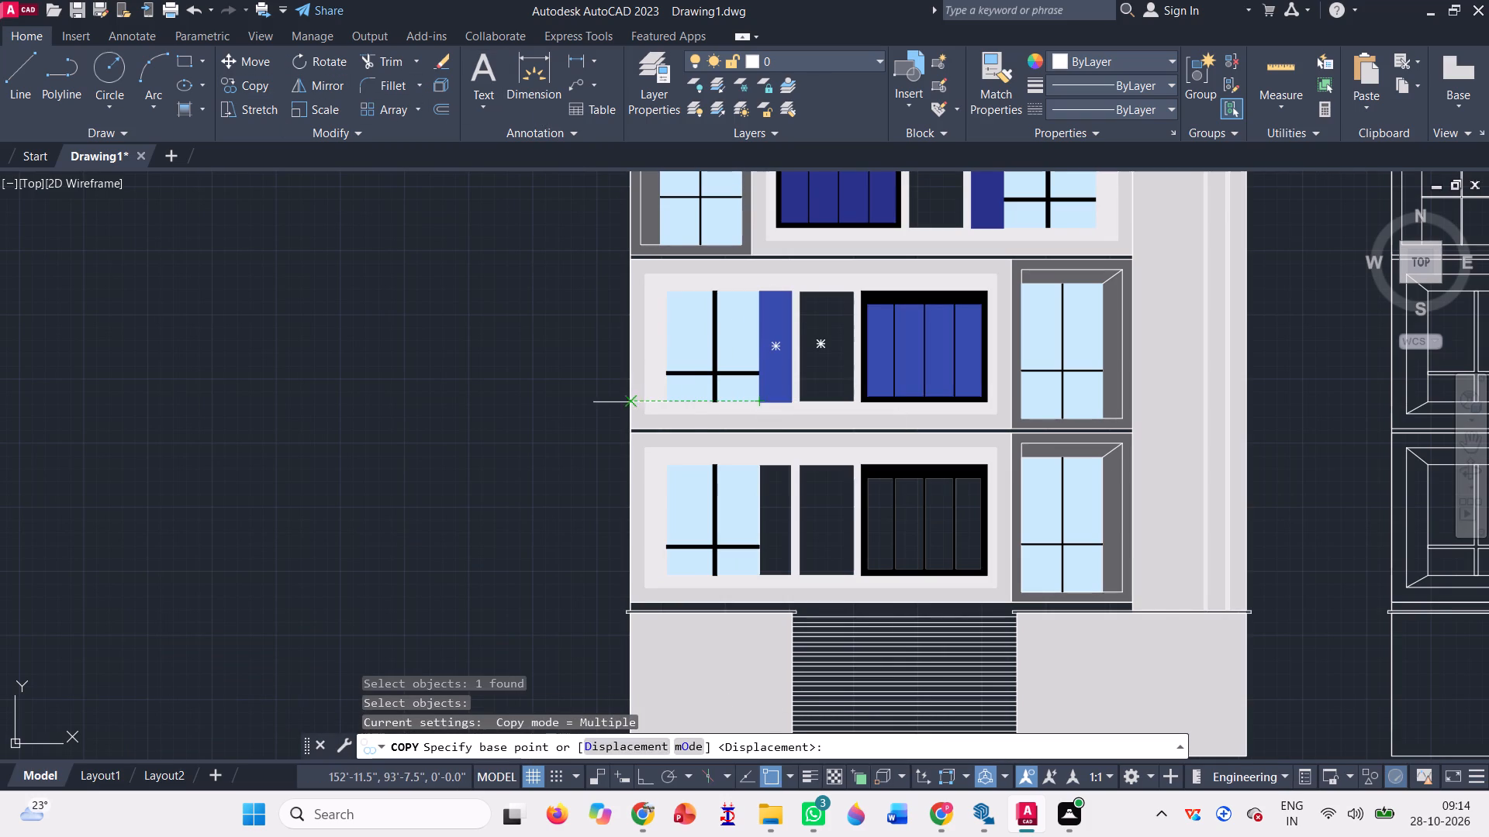
scroll(694, 404, up, 3)
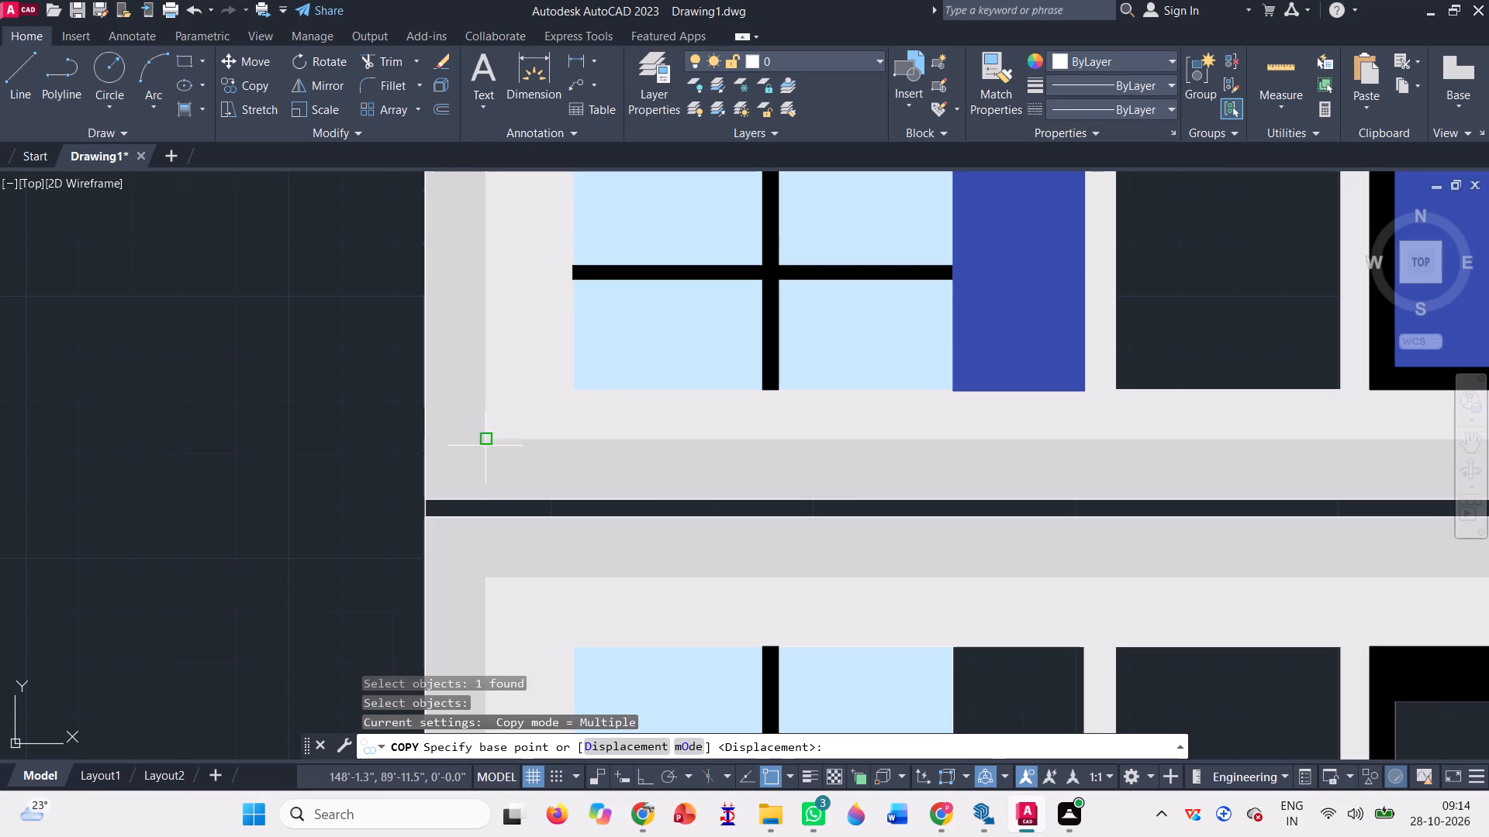
click(485, 432)
scroll(543, 278, down, 3)
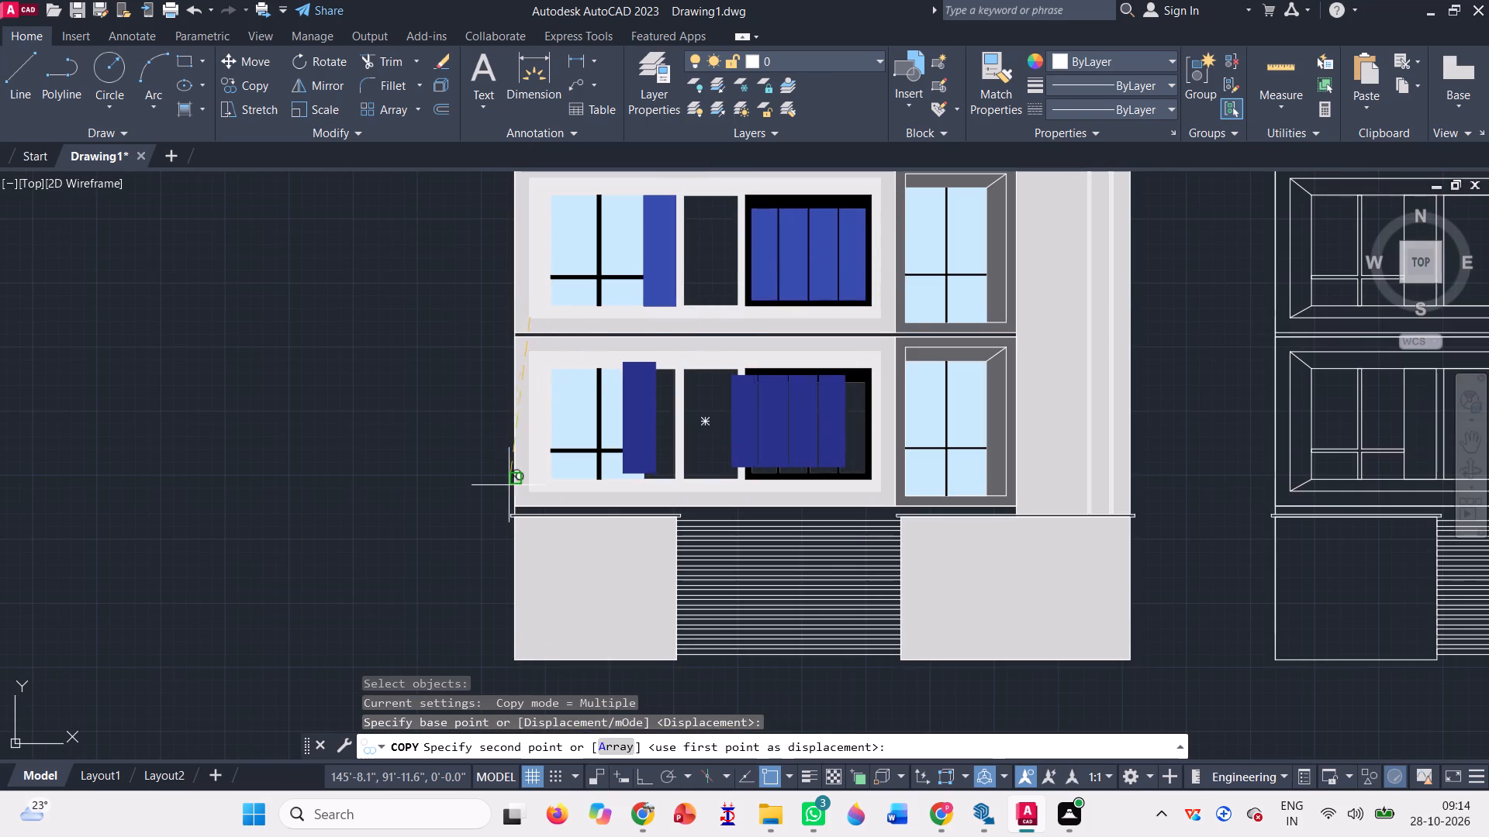
scroll(510, 485, up, 3)
click(587, 515)
scroll(420, 502, down, 3)
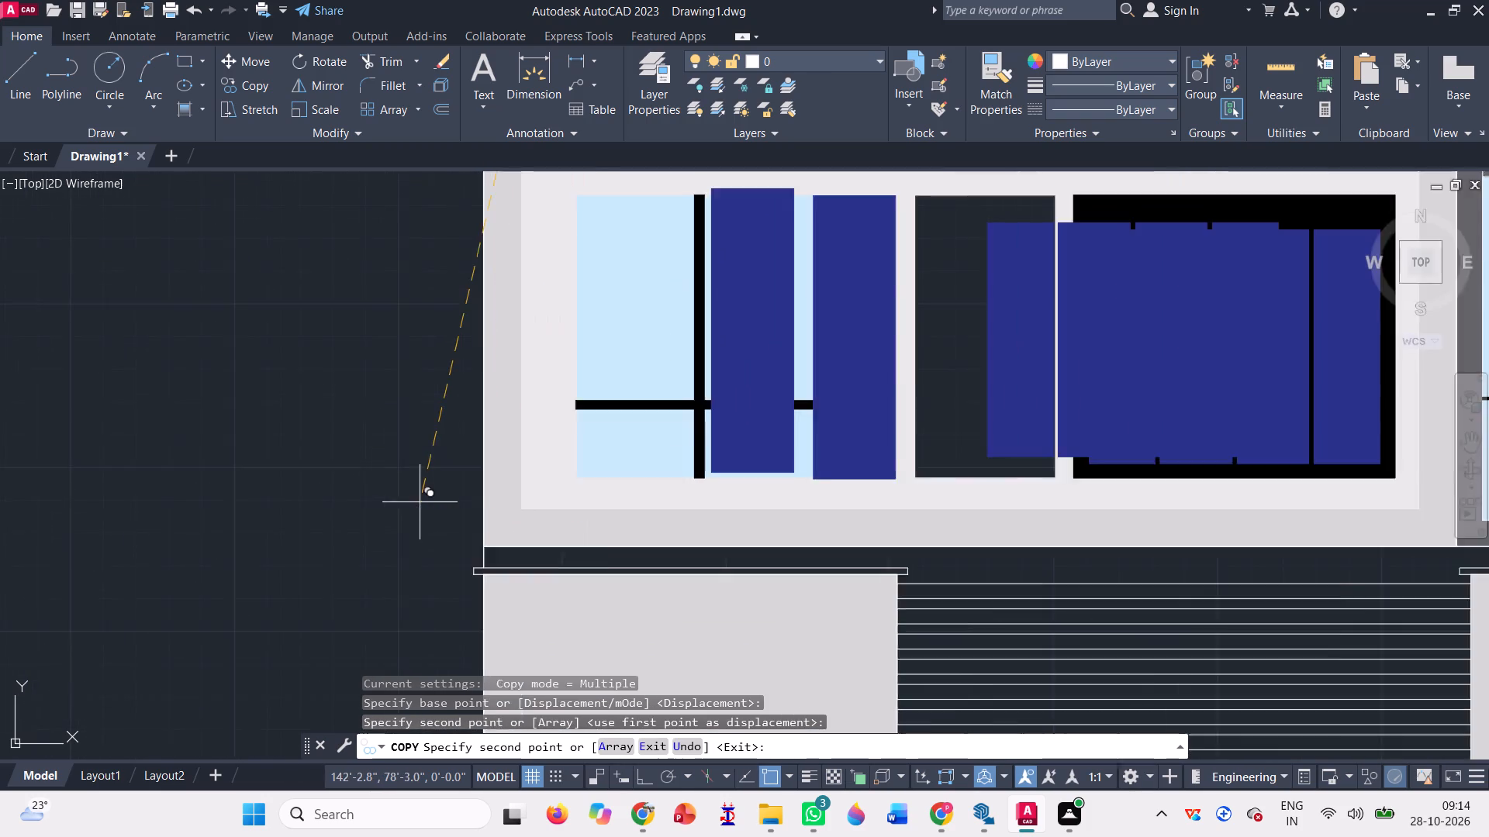
scroll(444, 474, down, 2)
key(space)
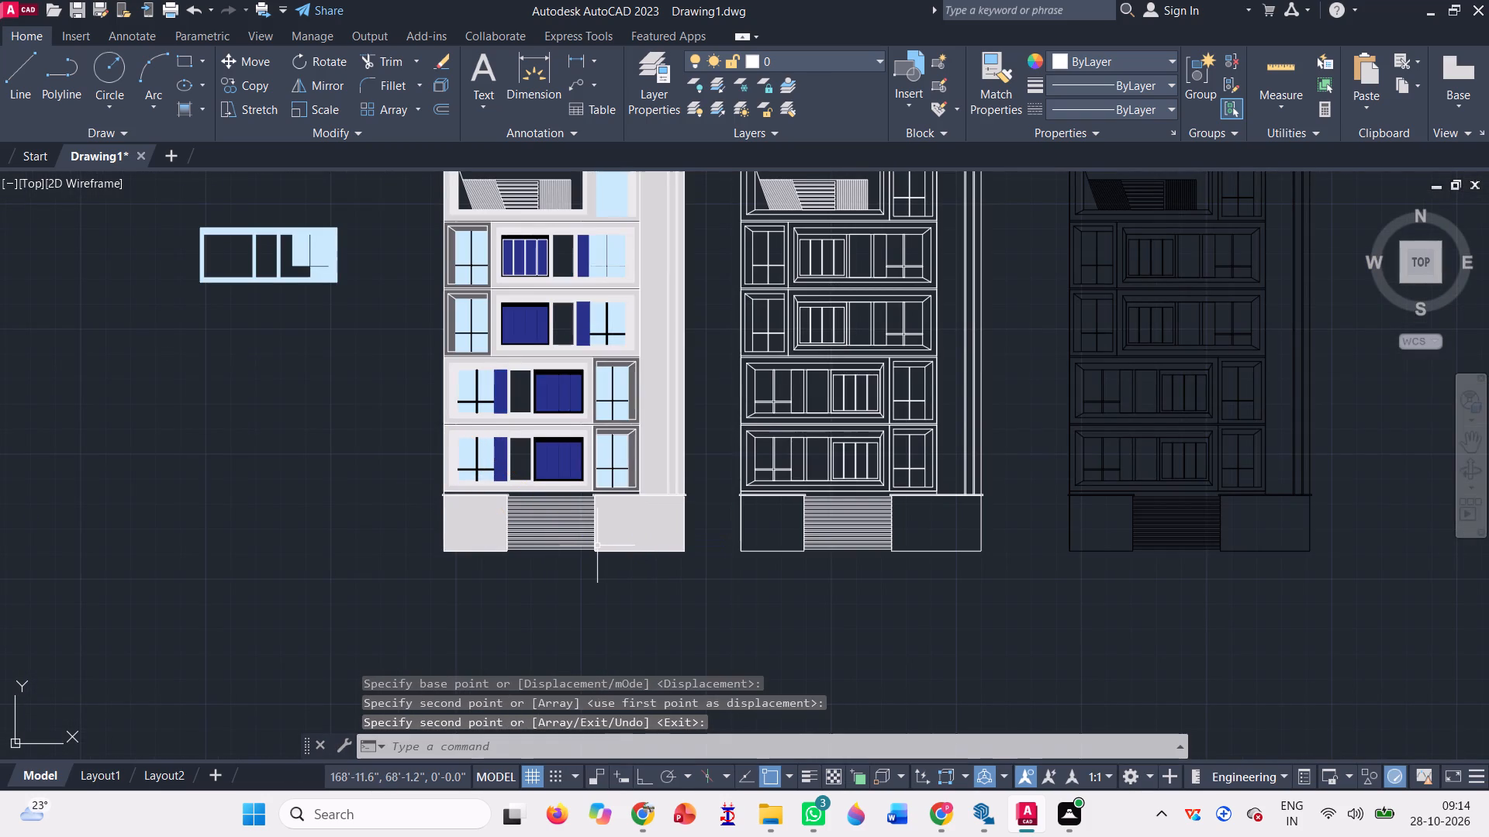
Start a solid hatch in colour 205,105,40 and fill the top-floor opening's L-shaped band and the triangle beside the slanted lines.
scroll(597, 546, down, 1)
scroll(596, 357, up, 1)
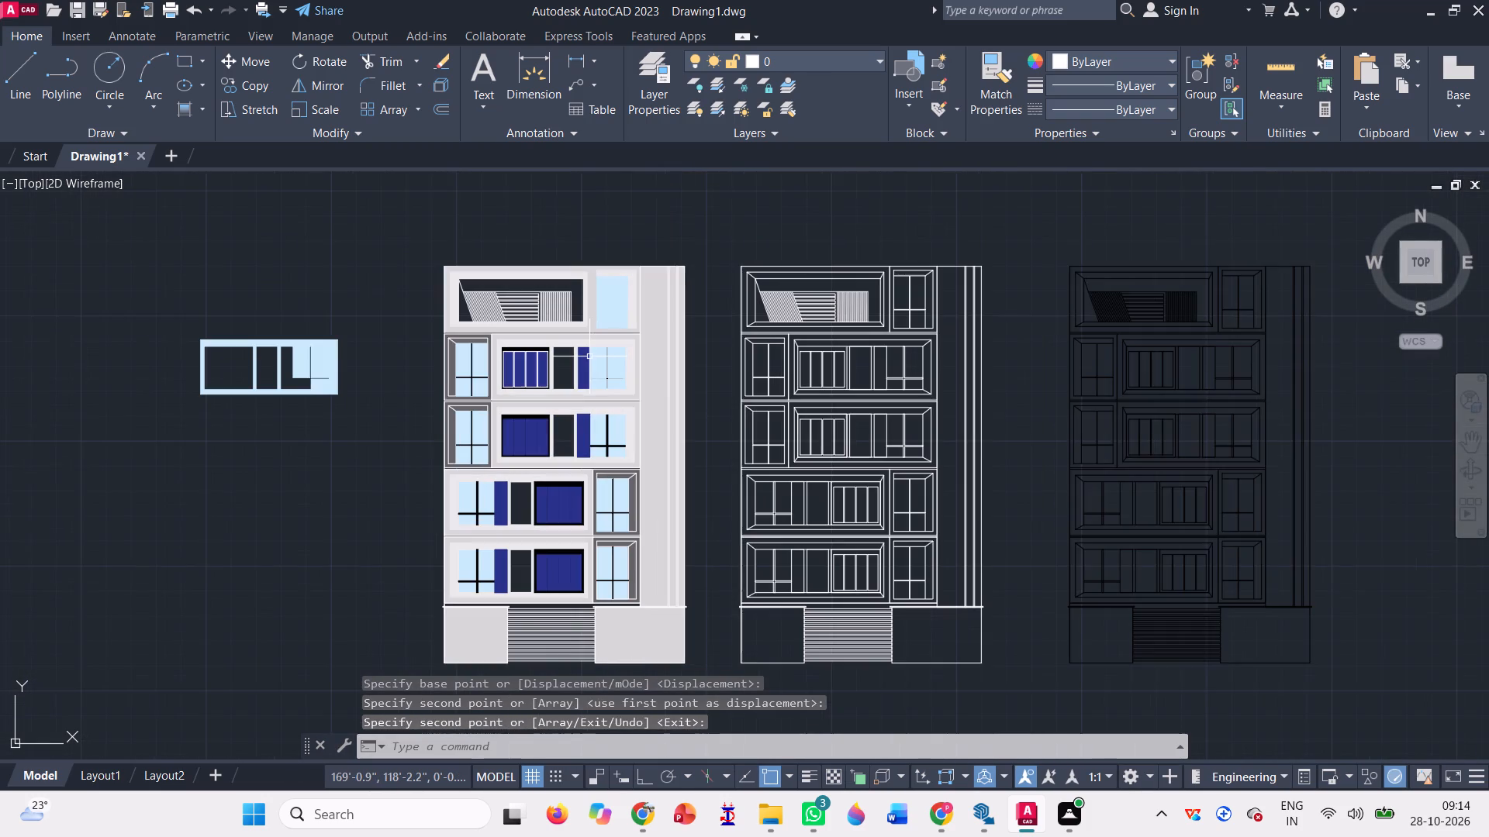
click(192, 109)
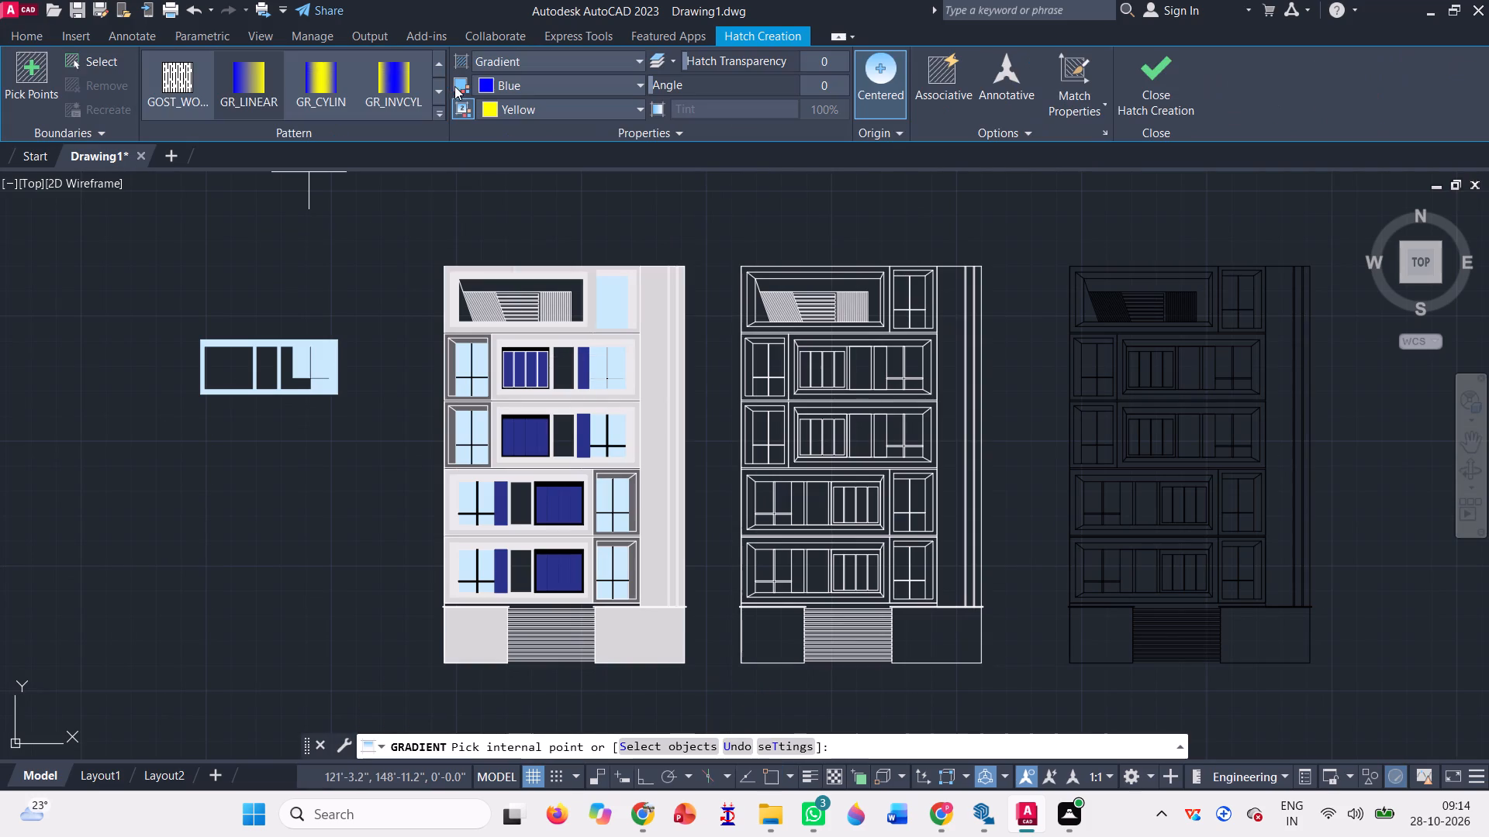
scroll(338, 77, up, 16)
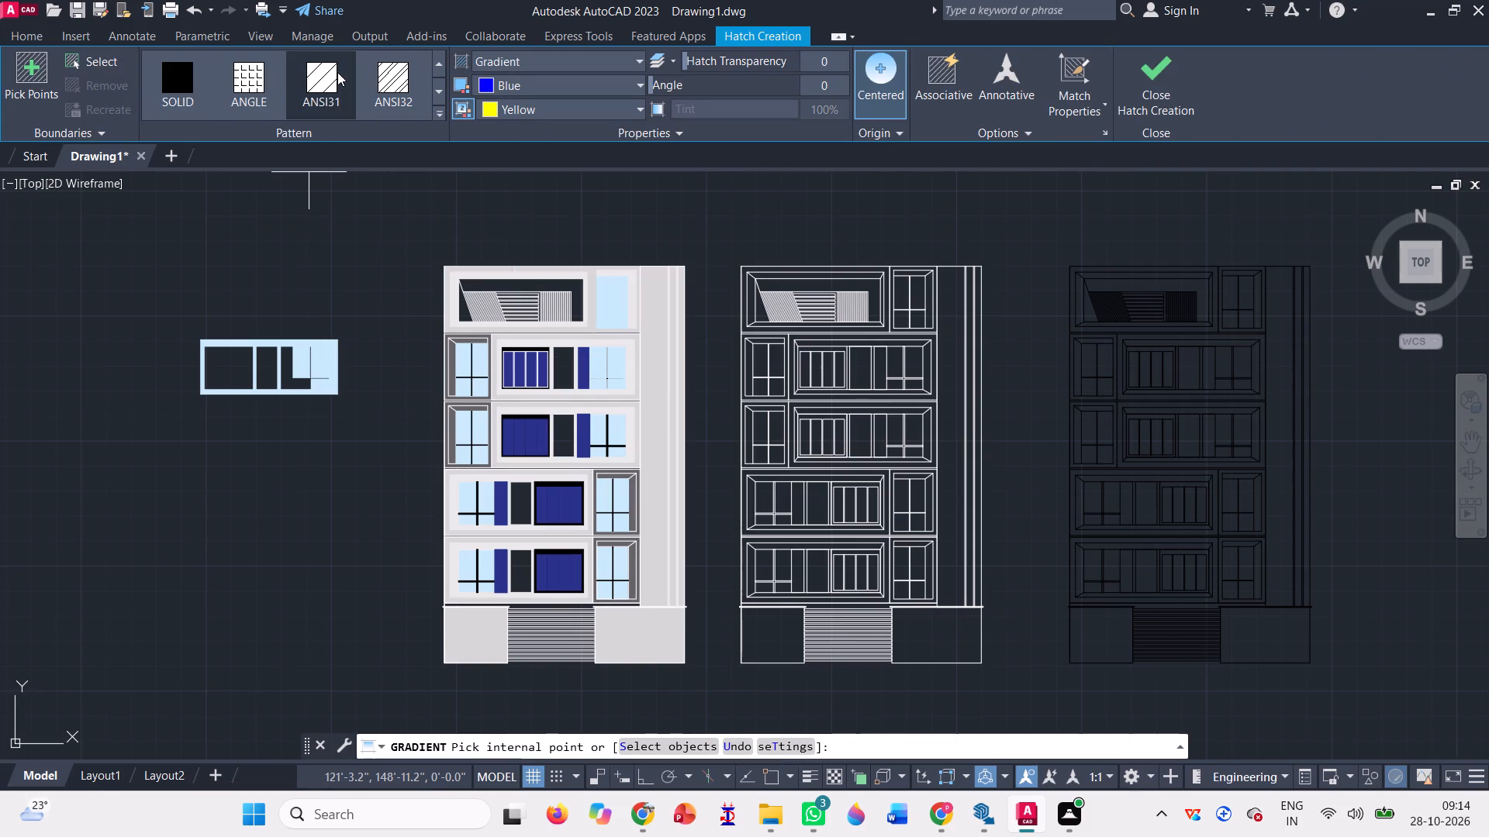
click(178, 77)
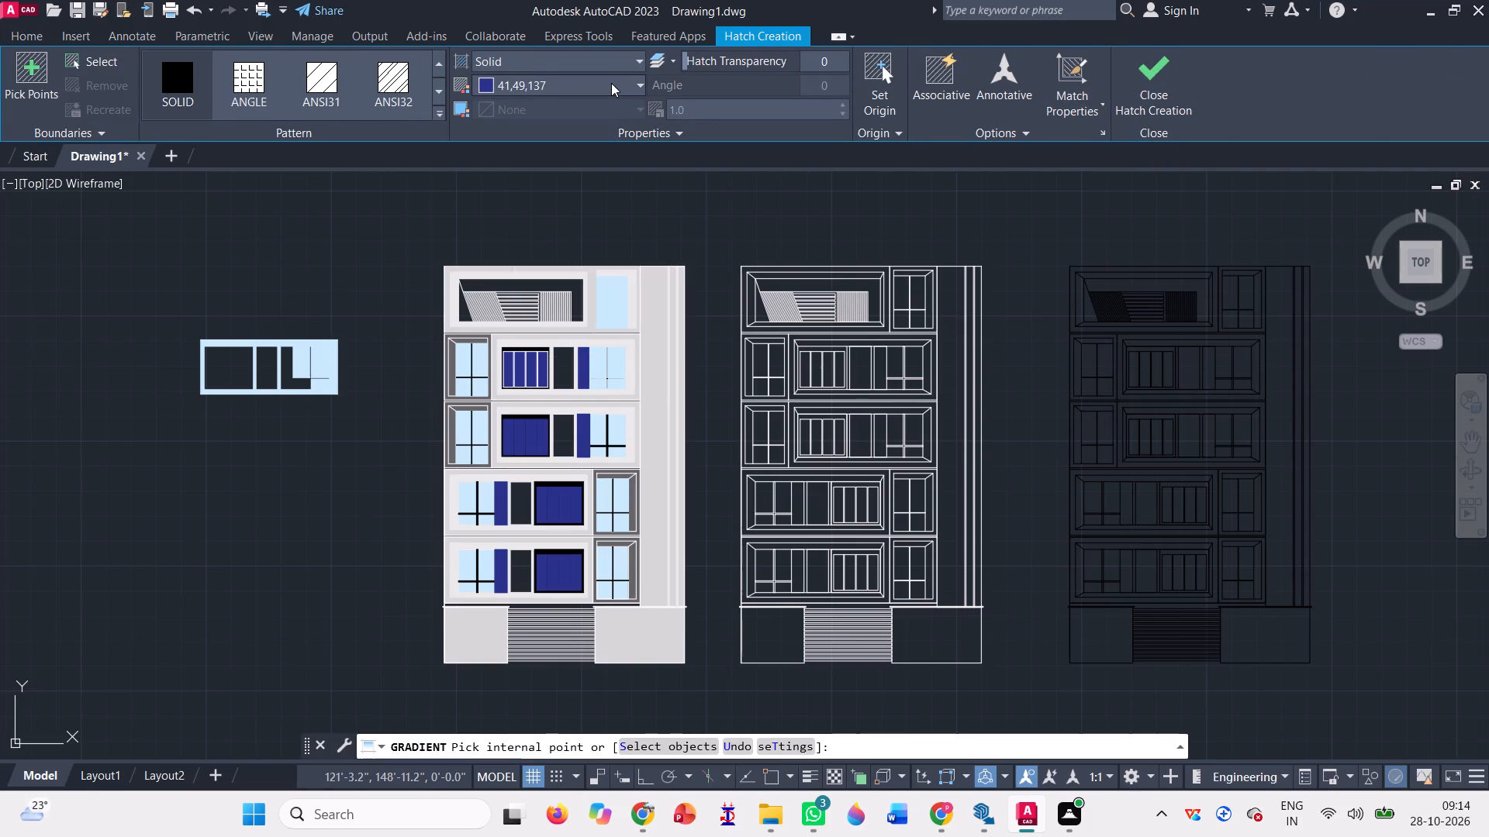
click(609, 80)
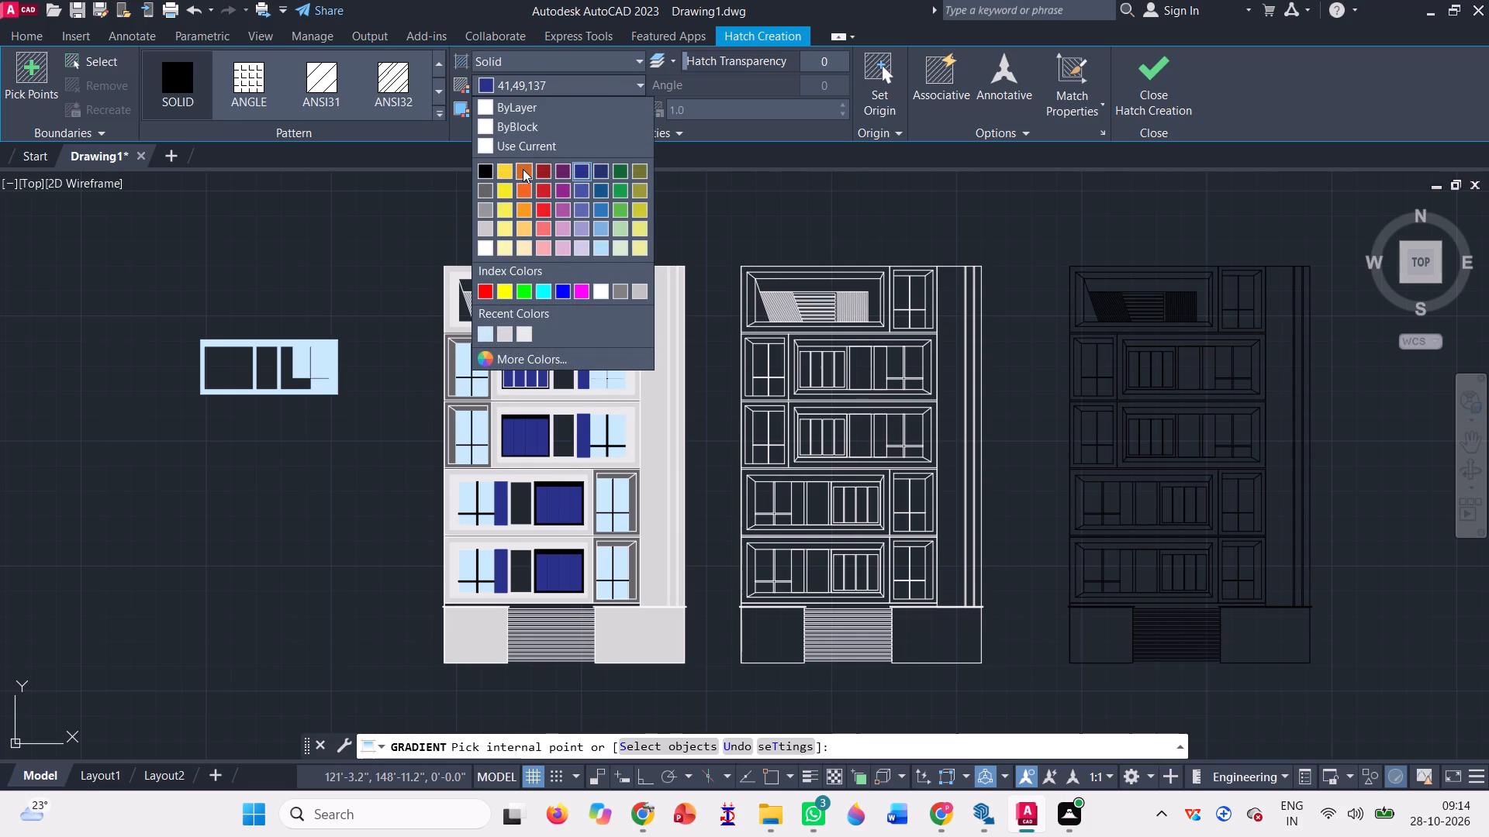
click(523, 169)
scroll(538, 288, up, 4)
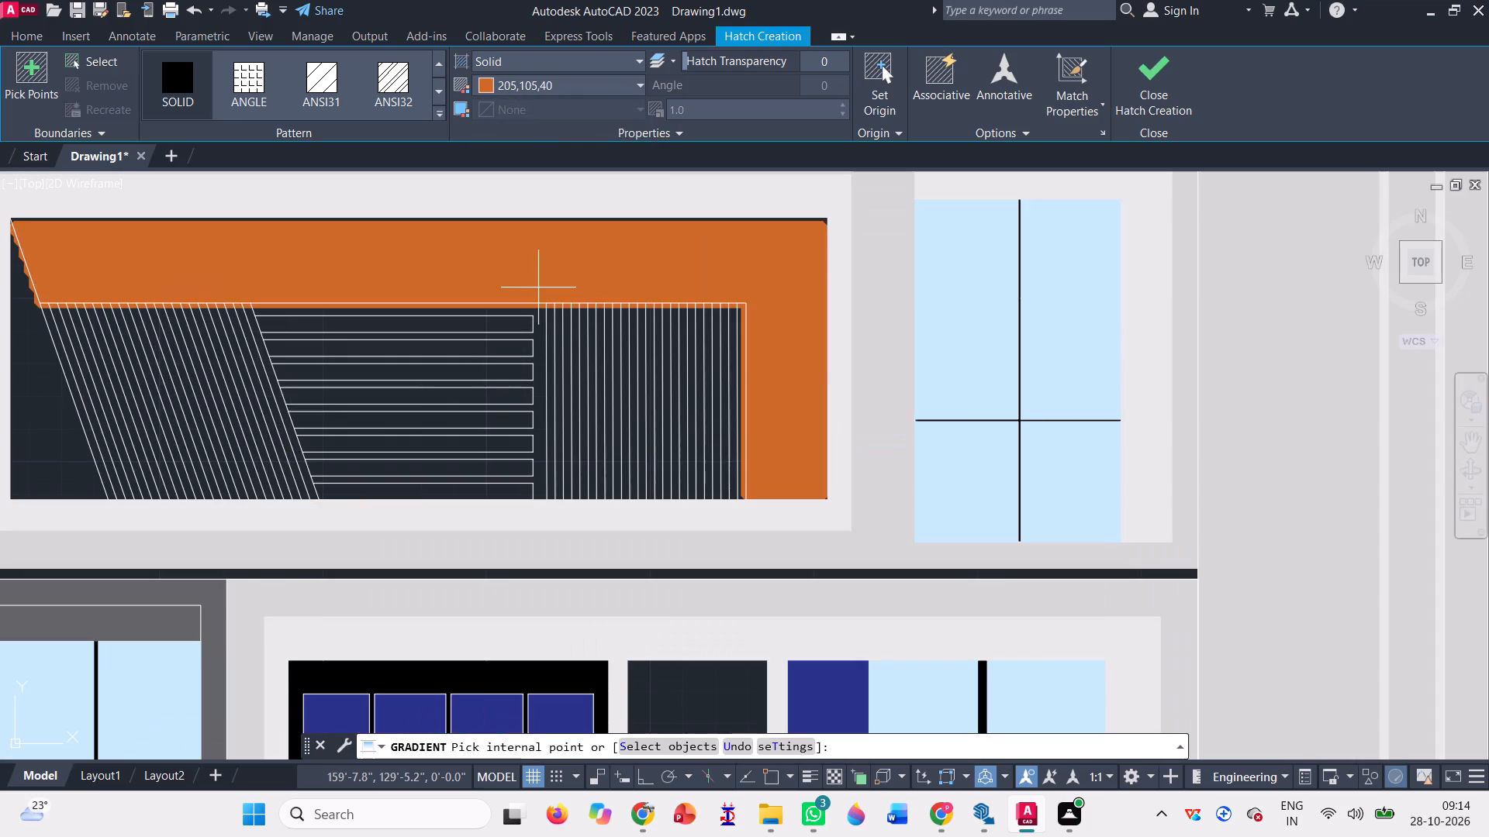
scroll(541, 272, down, 1)
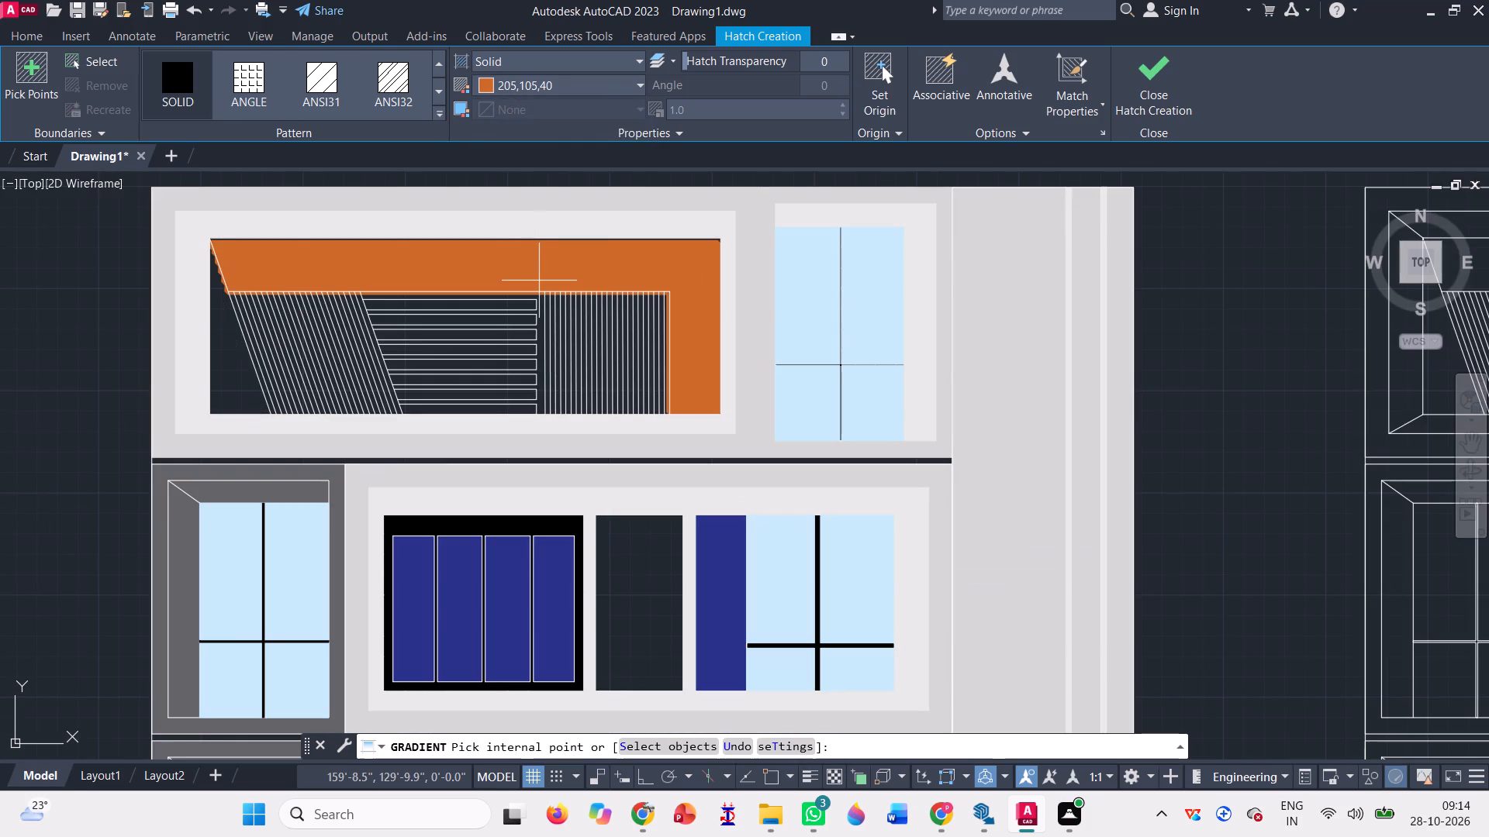
click(523, 265)
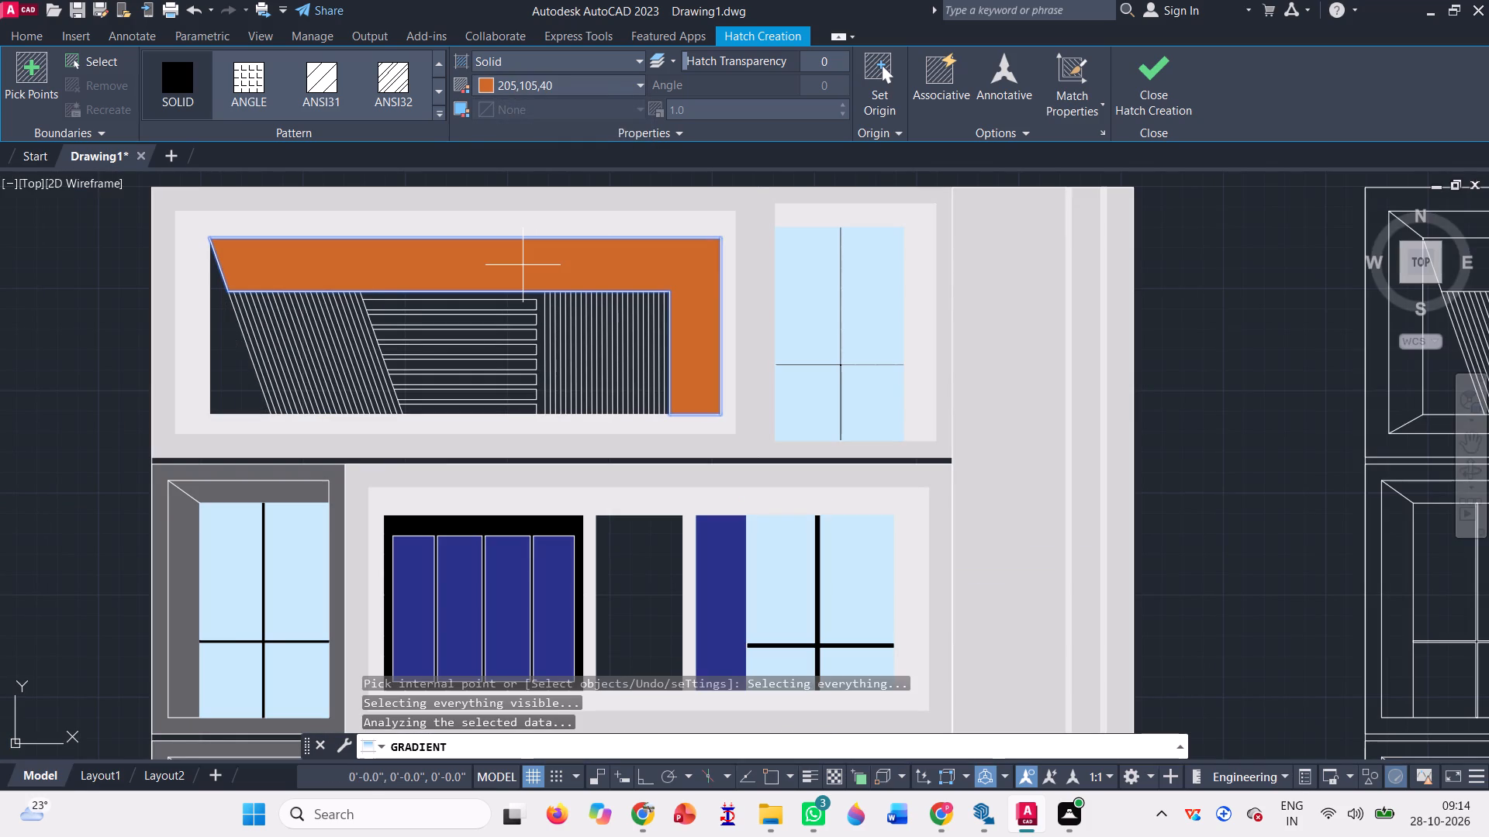
scroll(224, 343, up, 1)
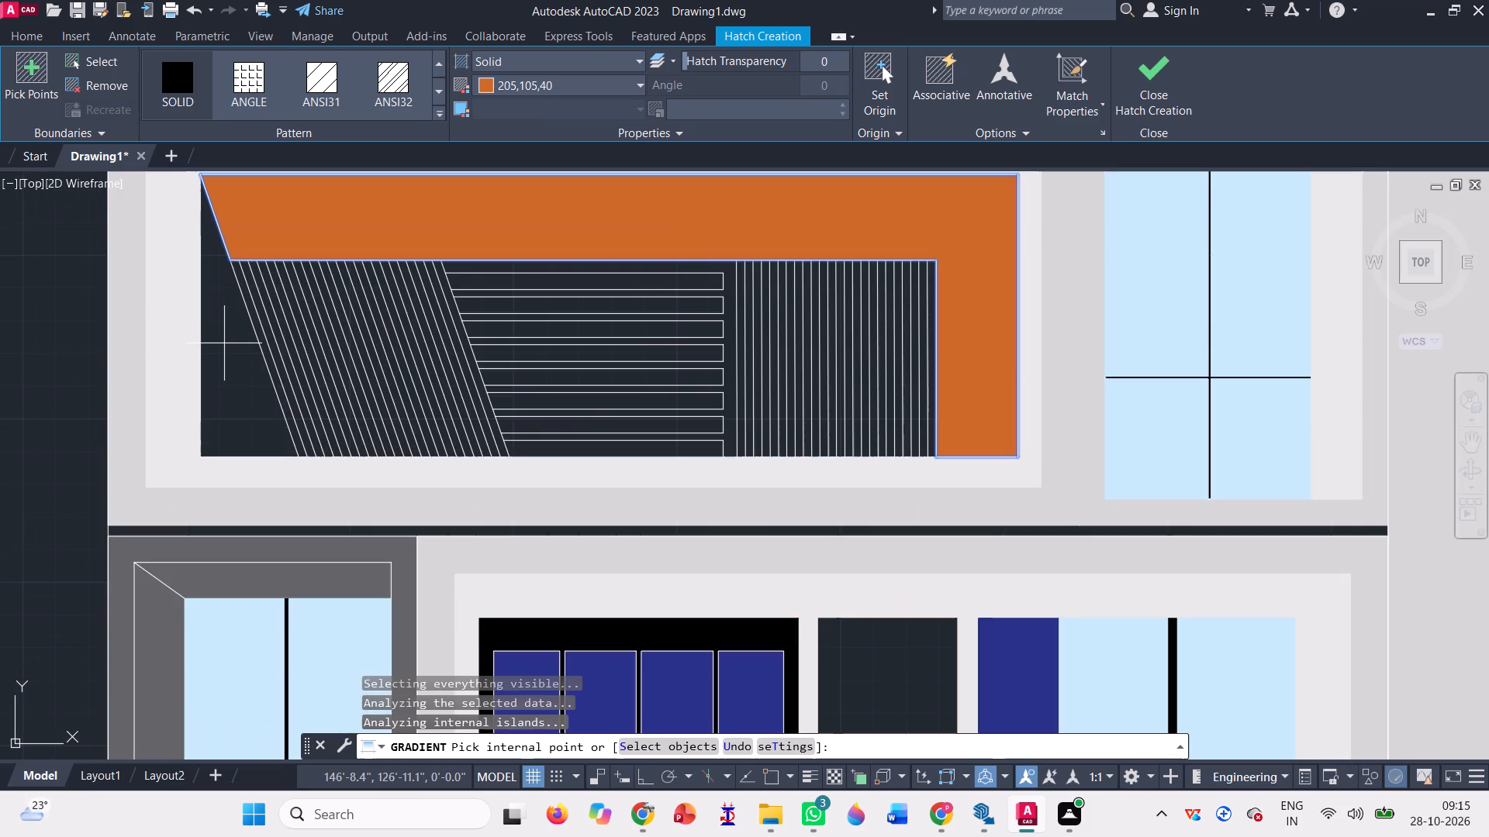
click(226, 346)
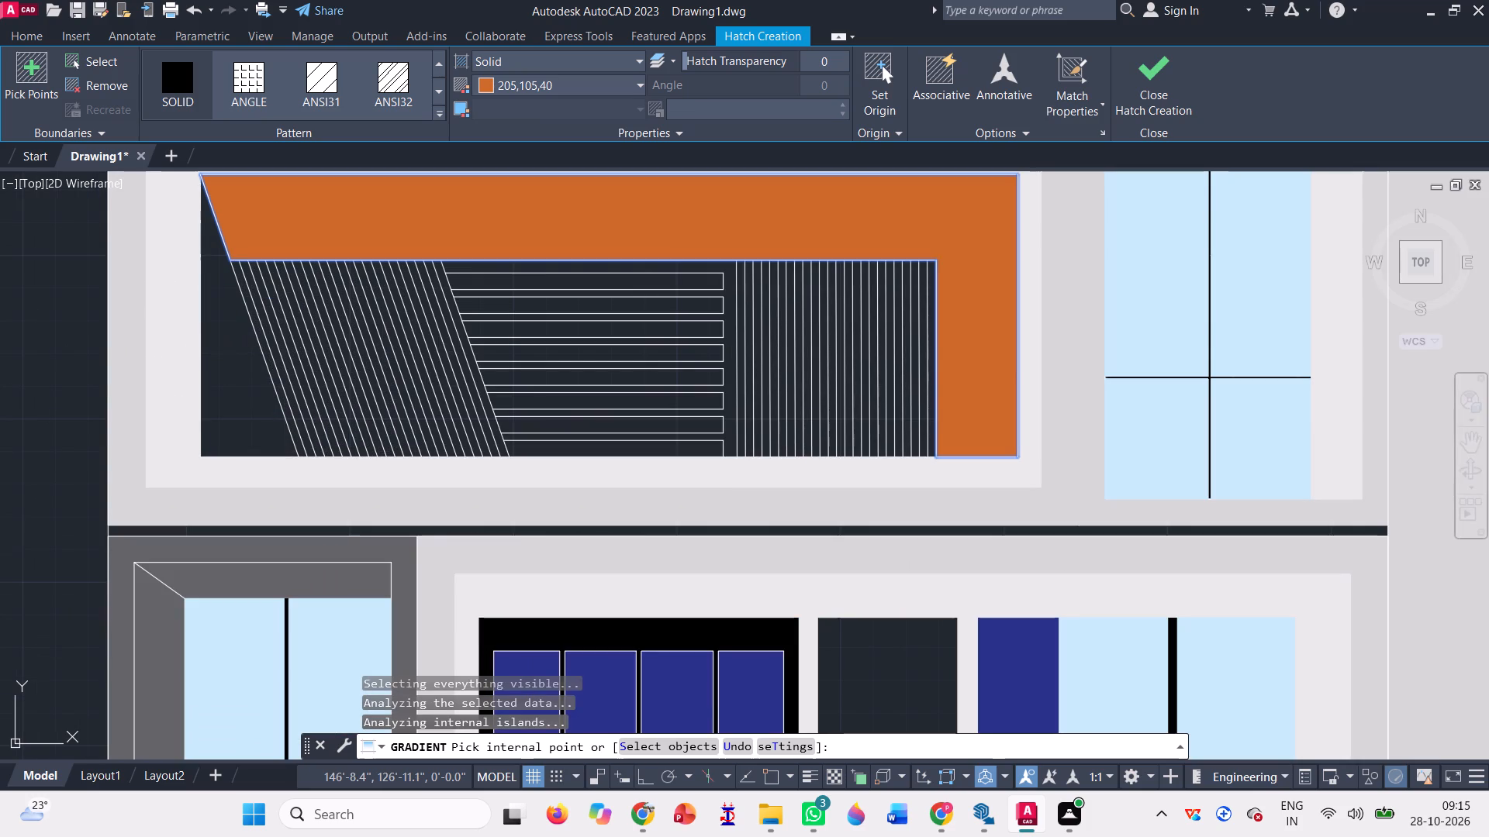
Fill every other slanted strip in the top-floor opening with the 205,105,40 solid hatch, working towards the horizontal bars.
scroll(301, 305, up, 4)
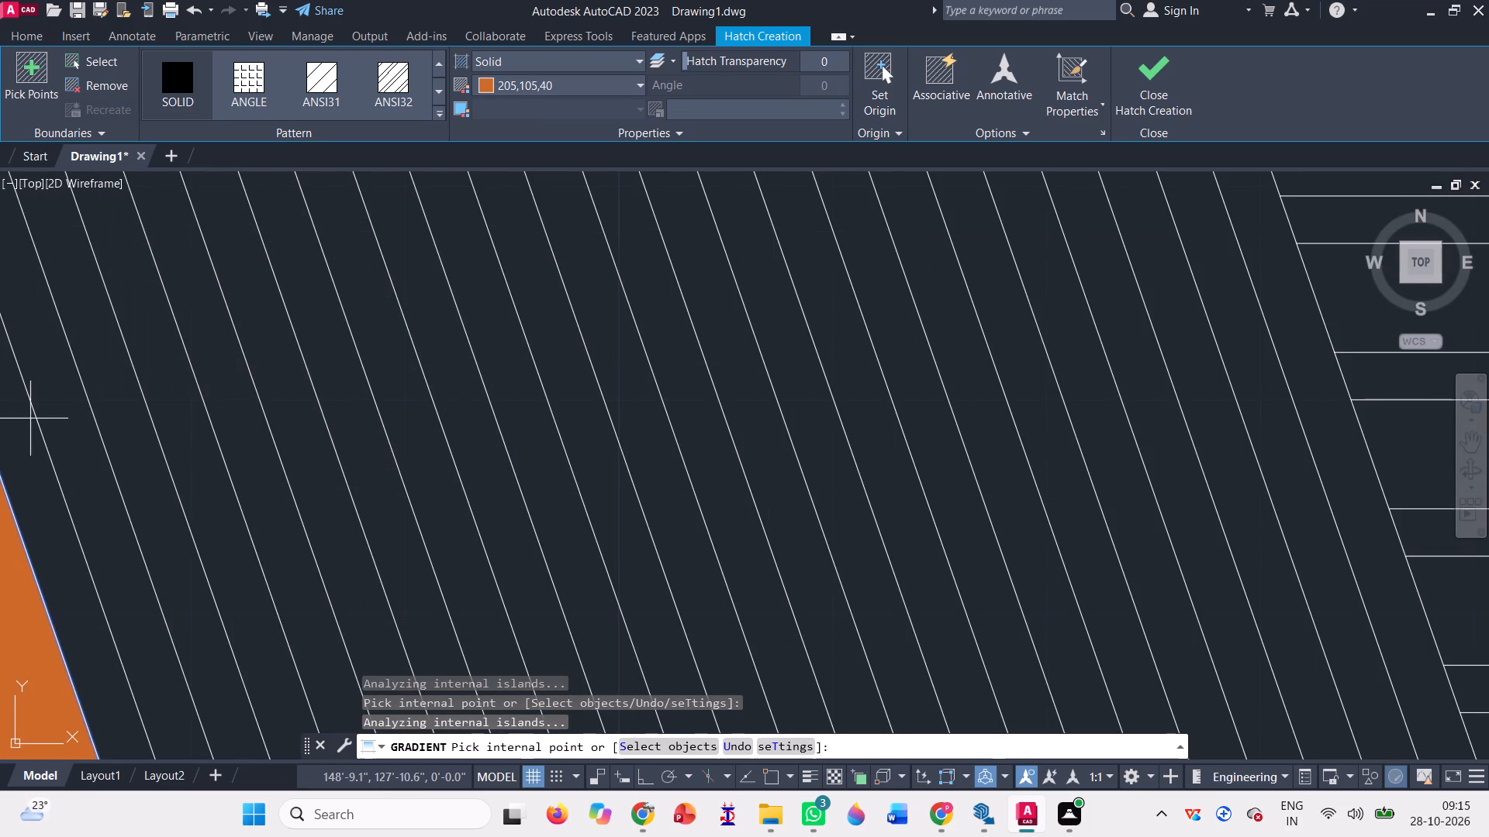
click(54, 416)
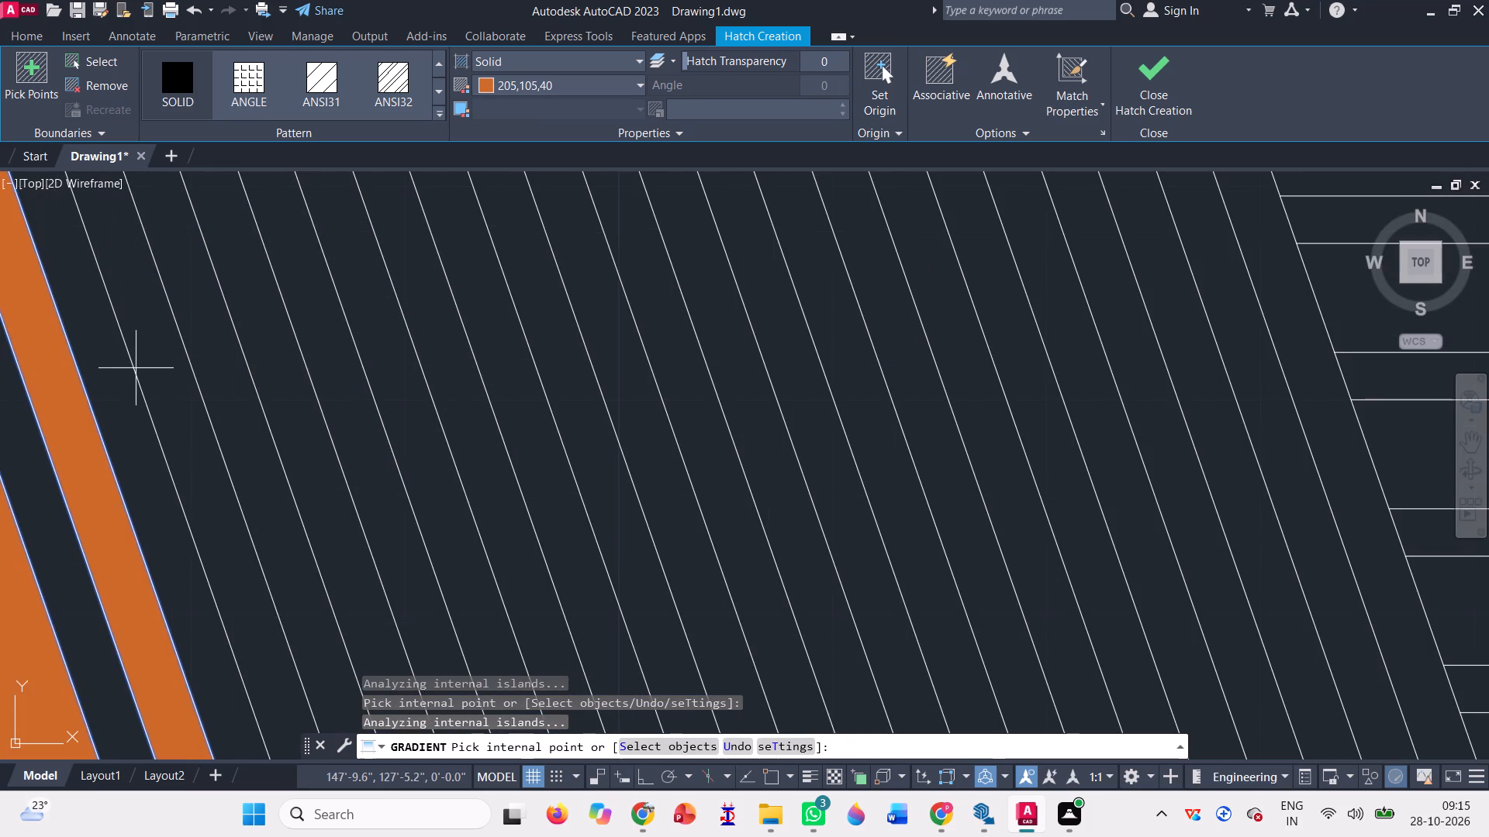
click(153, 355)
click(276, 332)
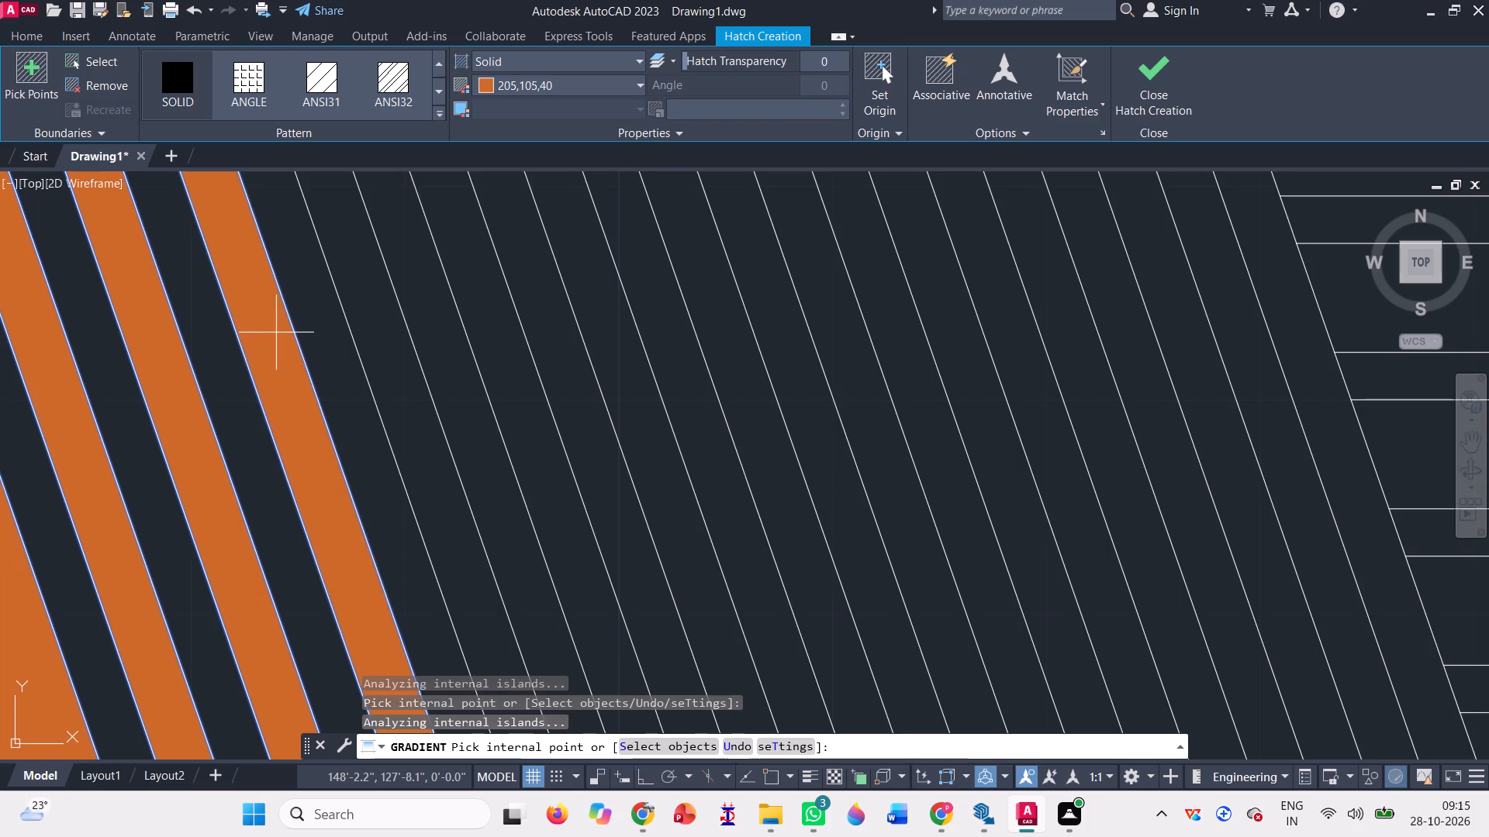
click(389, 331)
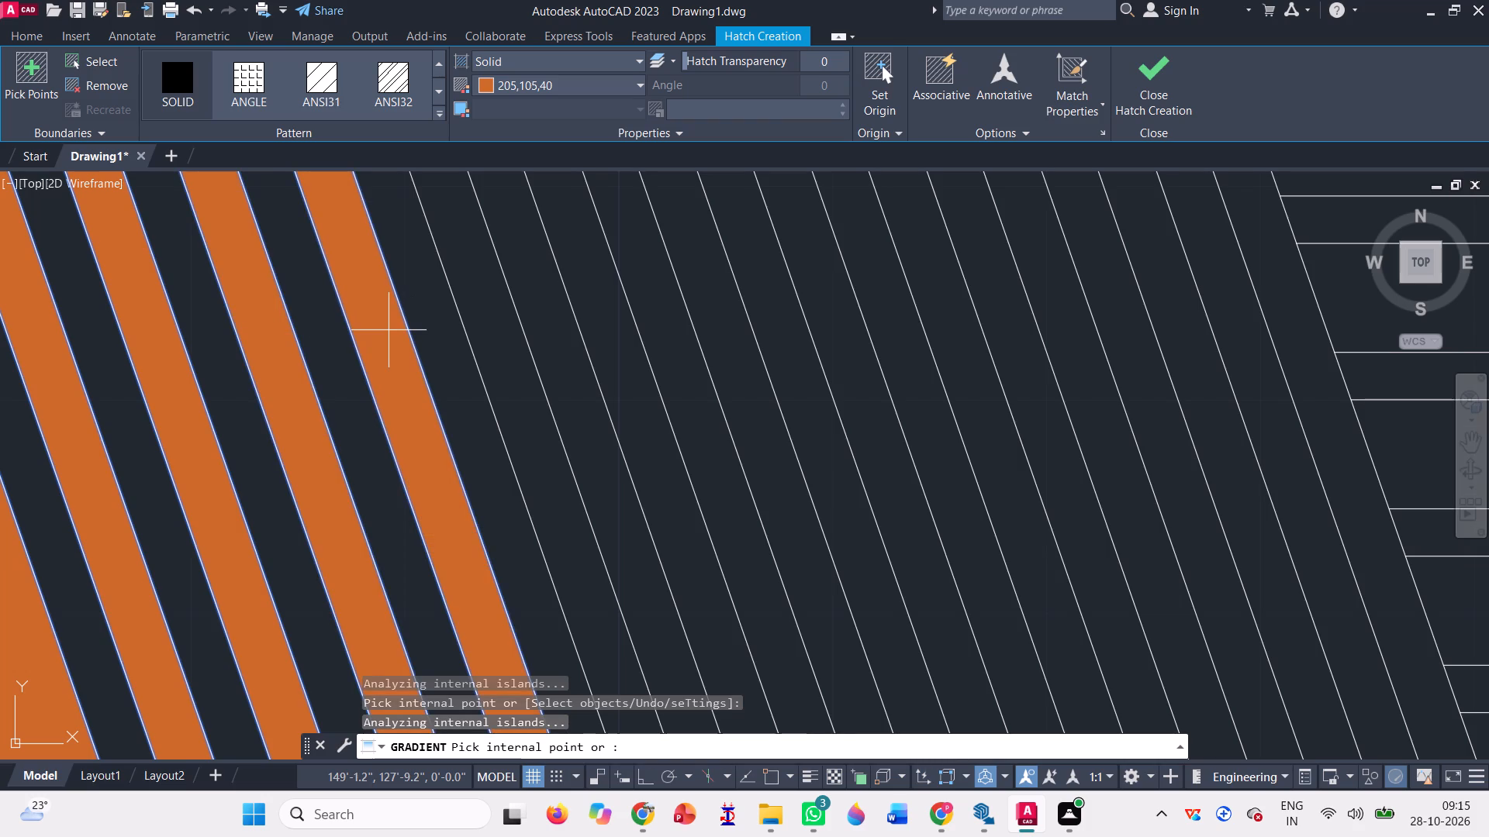
click(499, 329)
click(589, 302)
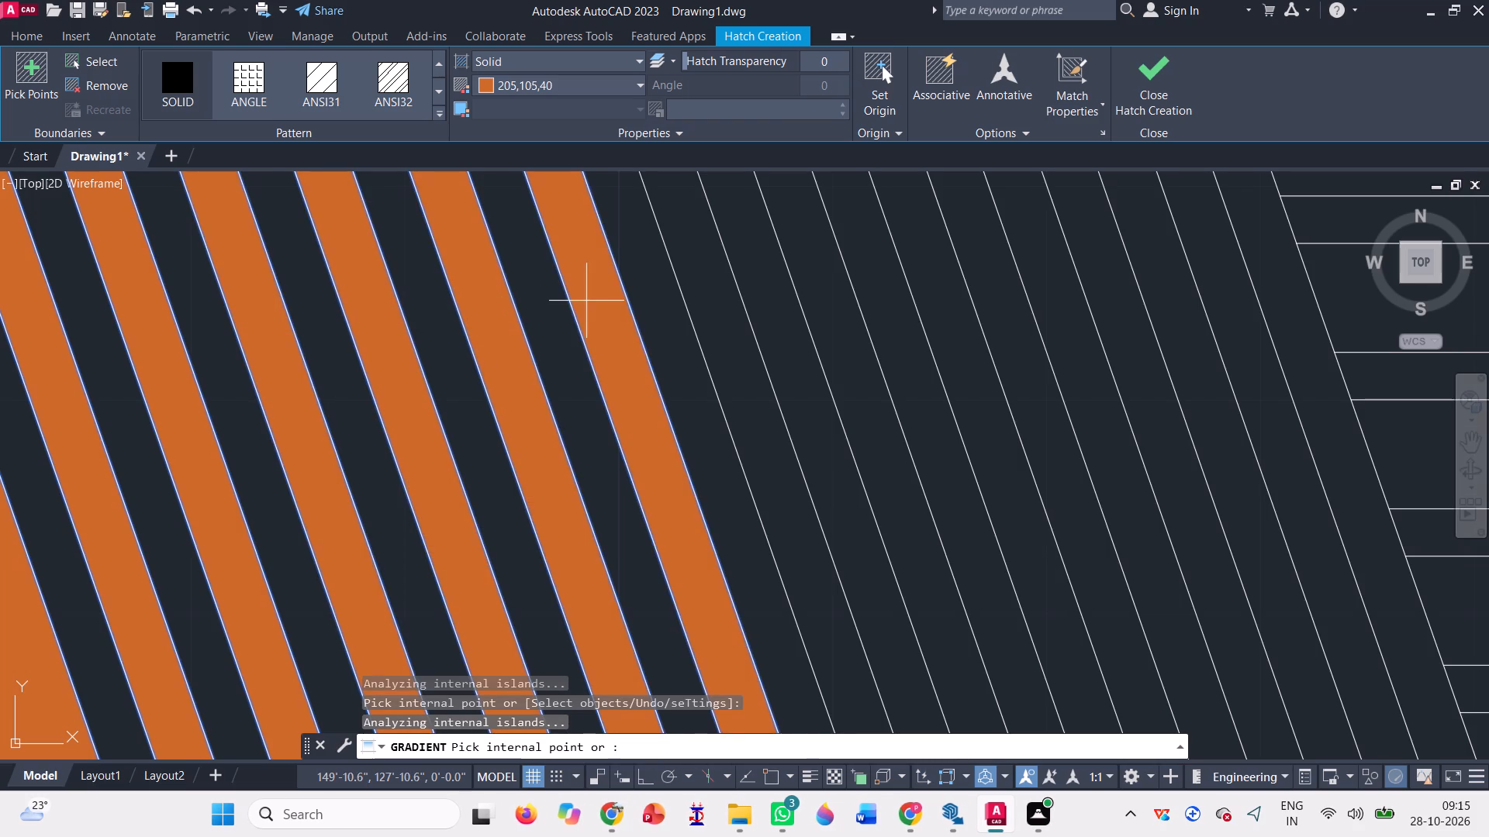
click(720, 320)
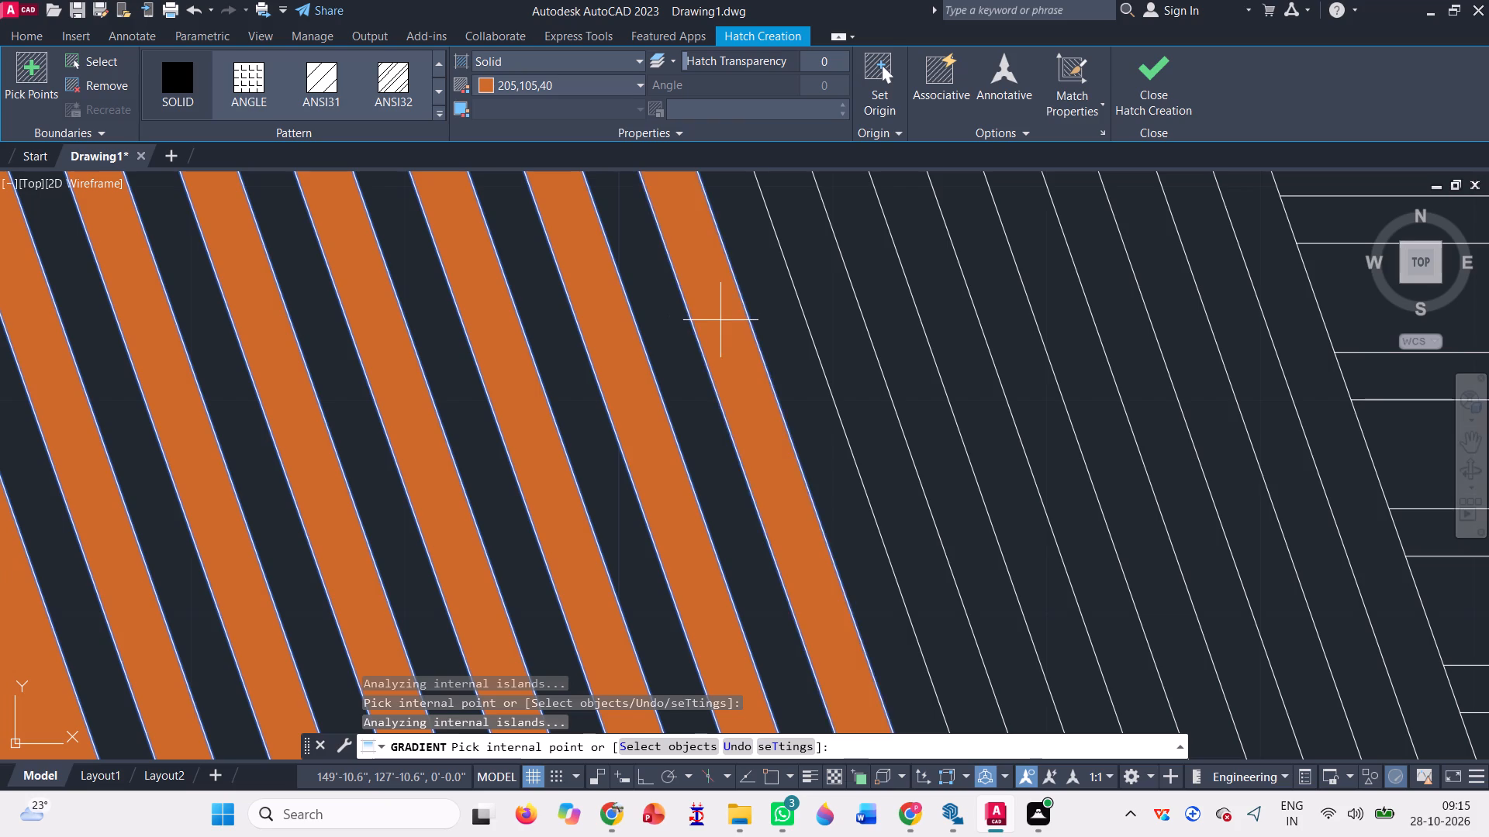
scroll(610, 359, down, 2)
scroll(821, 290, up, 1)
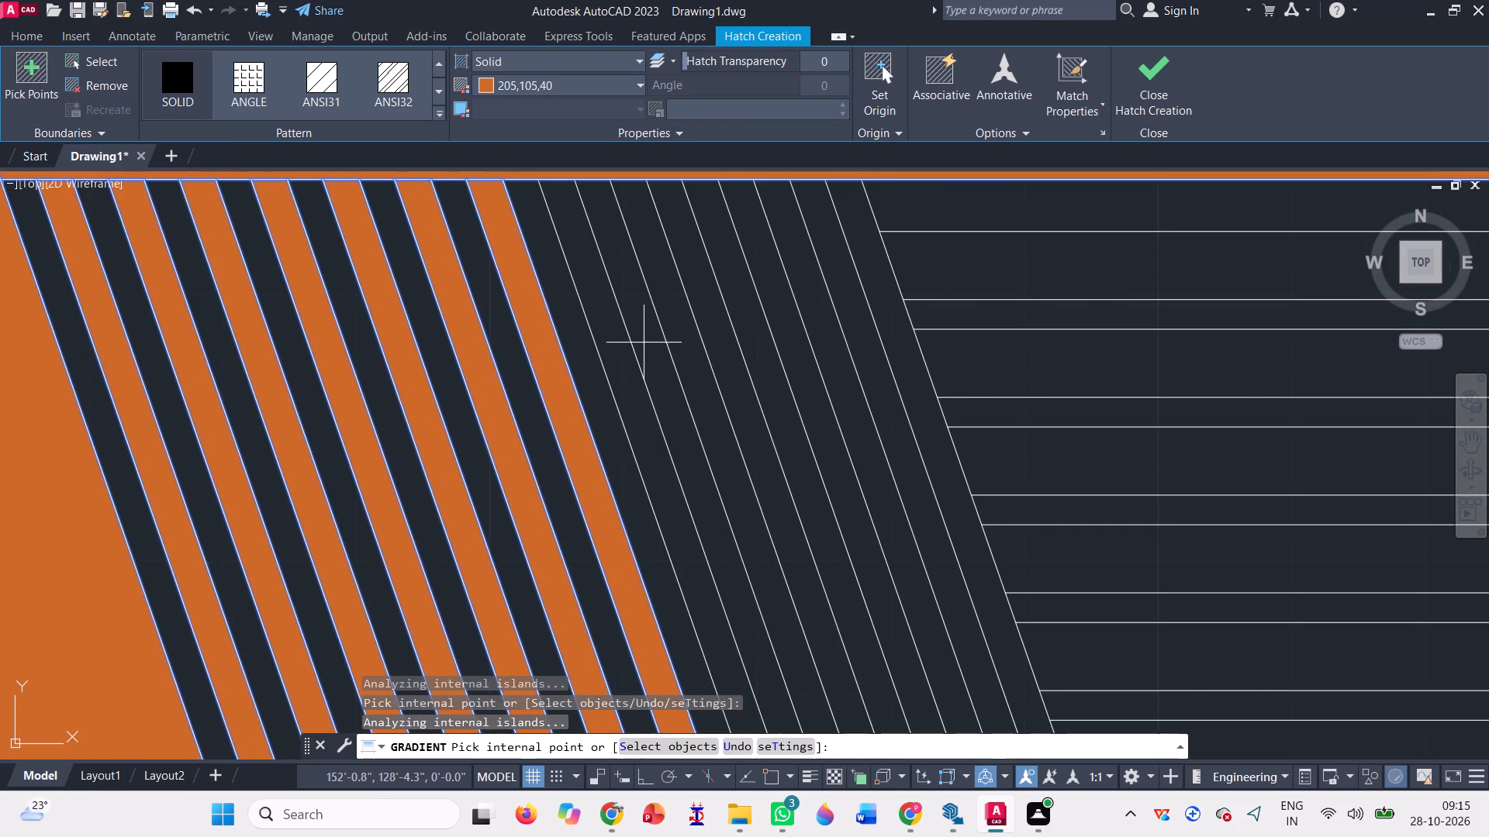
click(618, 360)
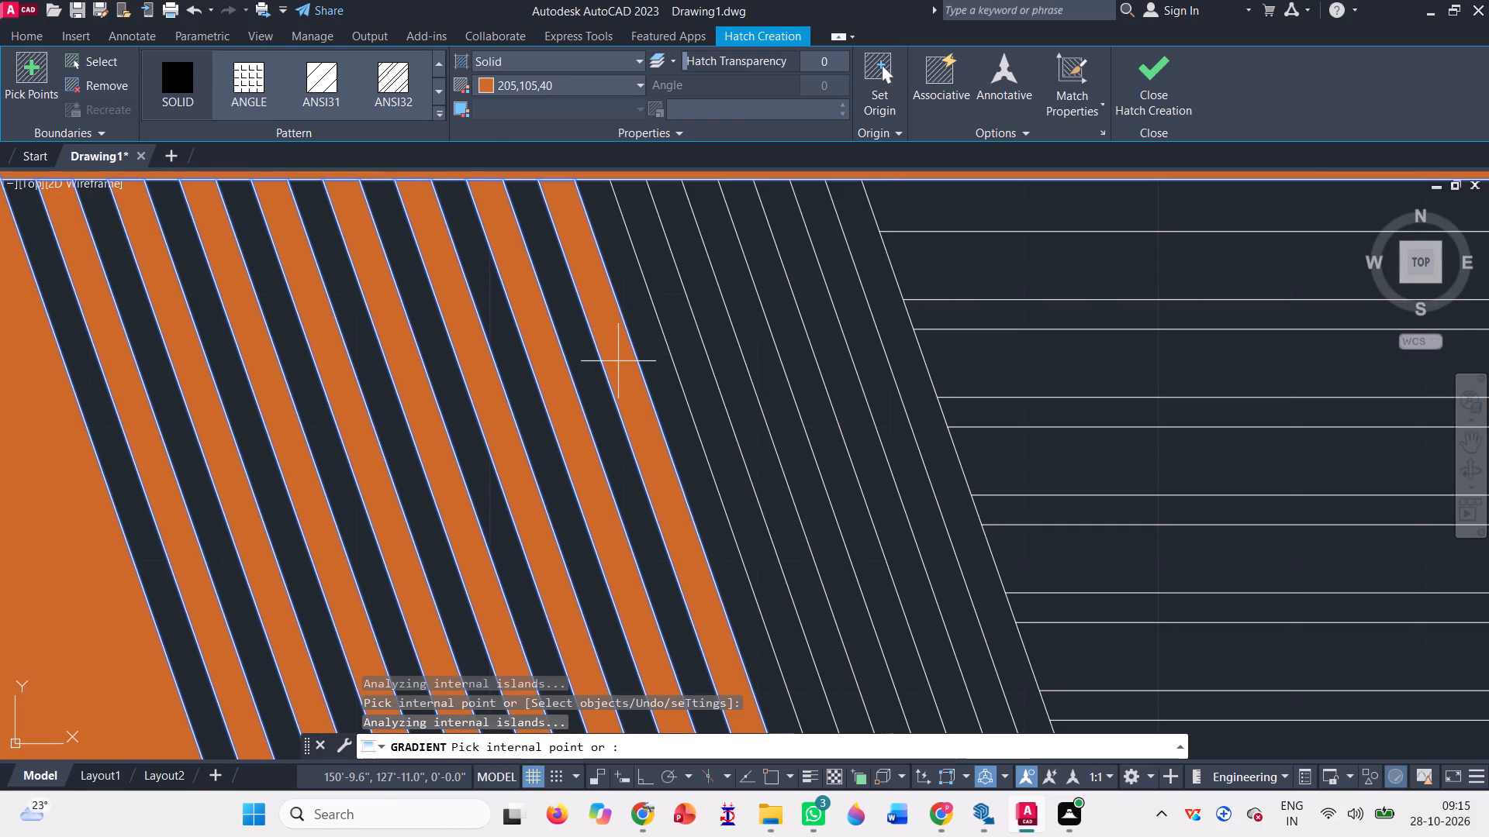
click(698, 329)
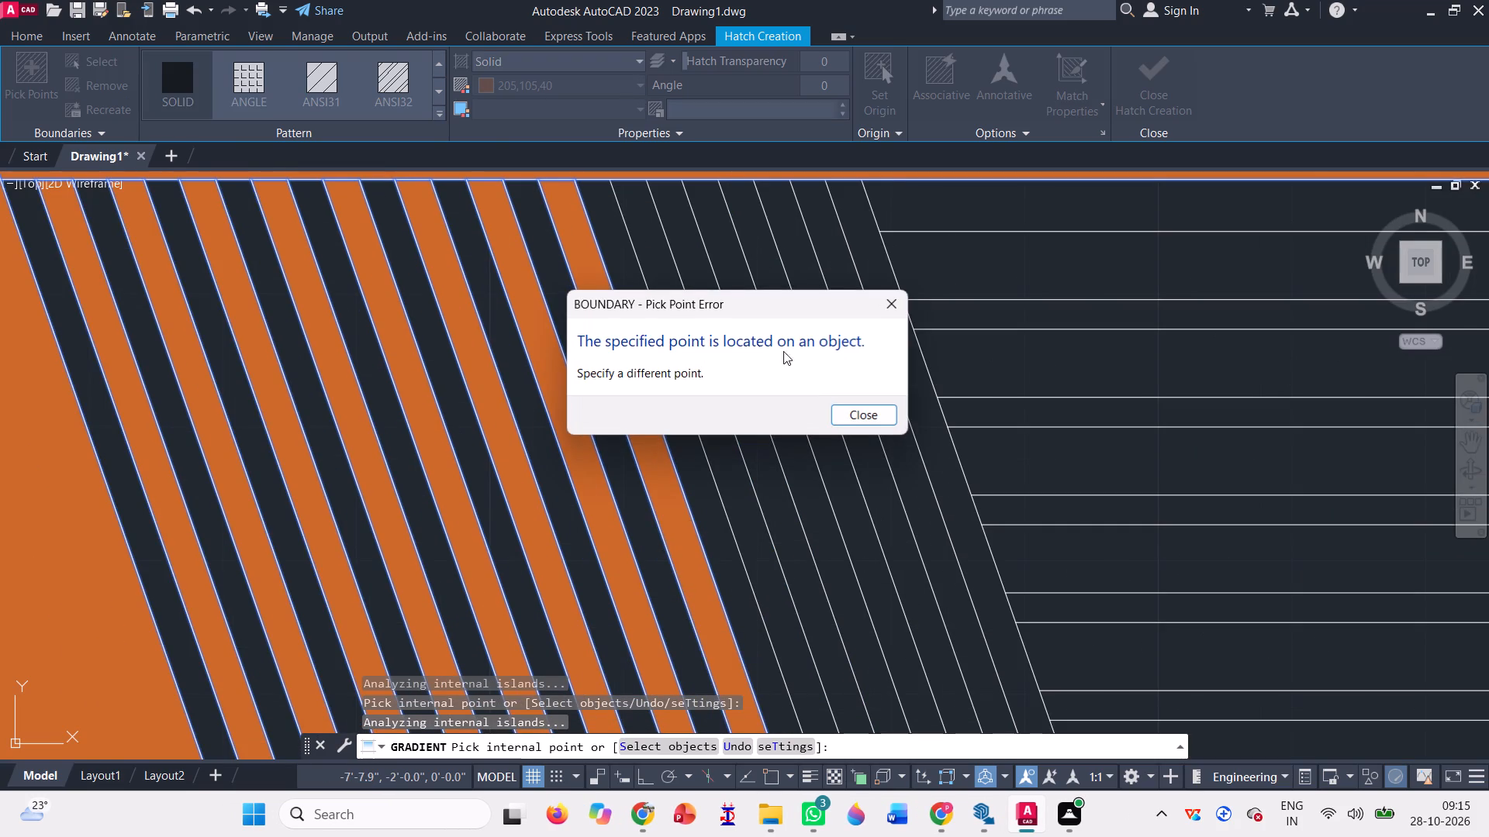
click(847, 415)
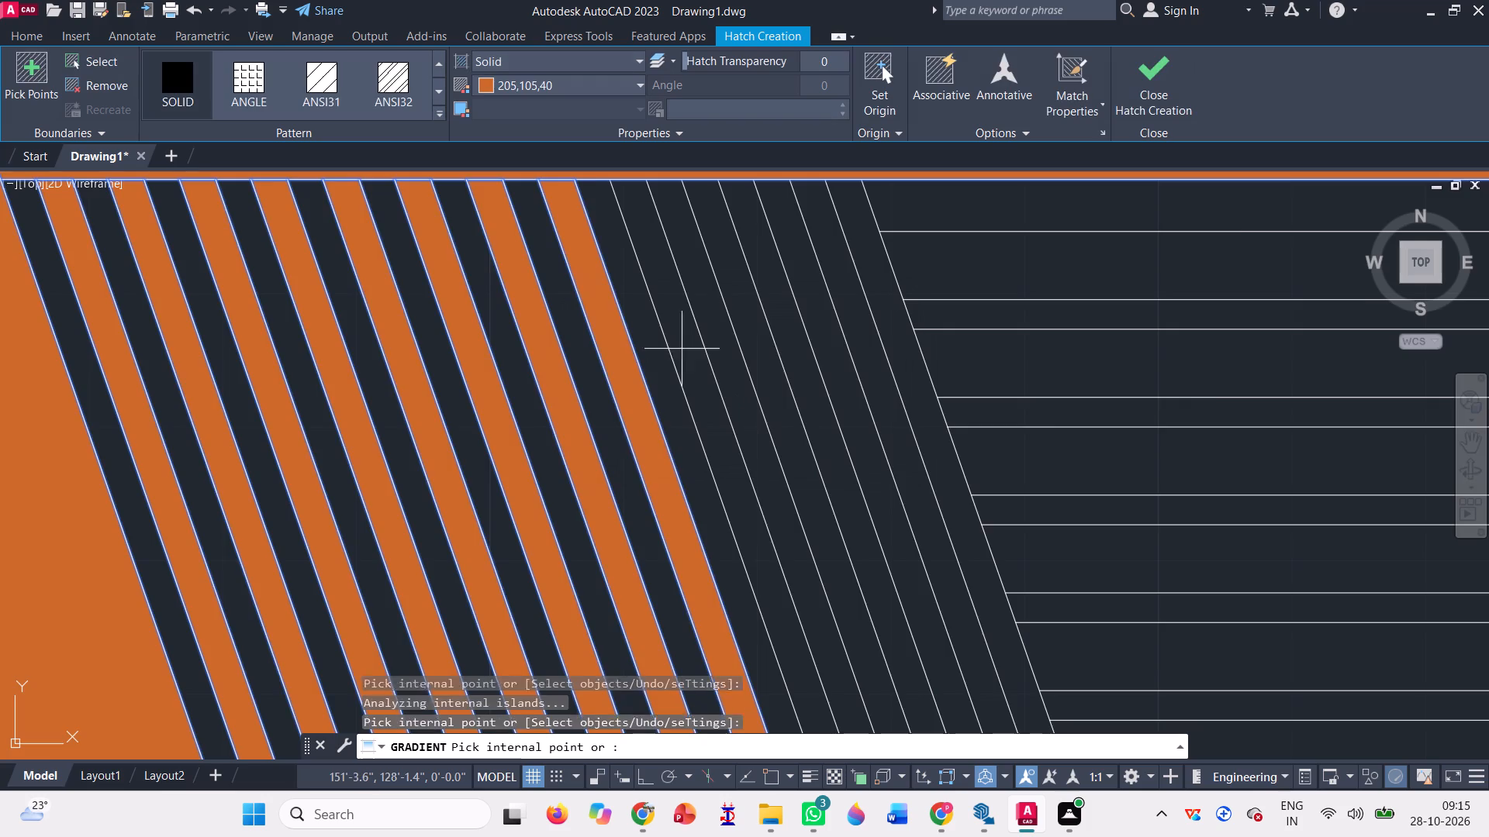
scroll(682, 346, up, 3)
click(682, 343)
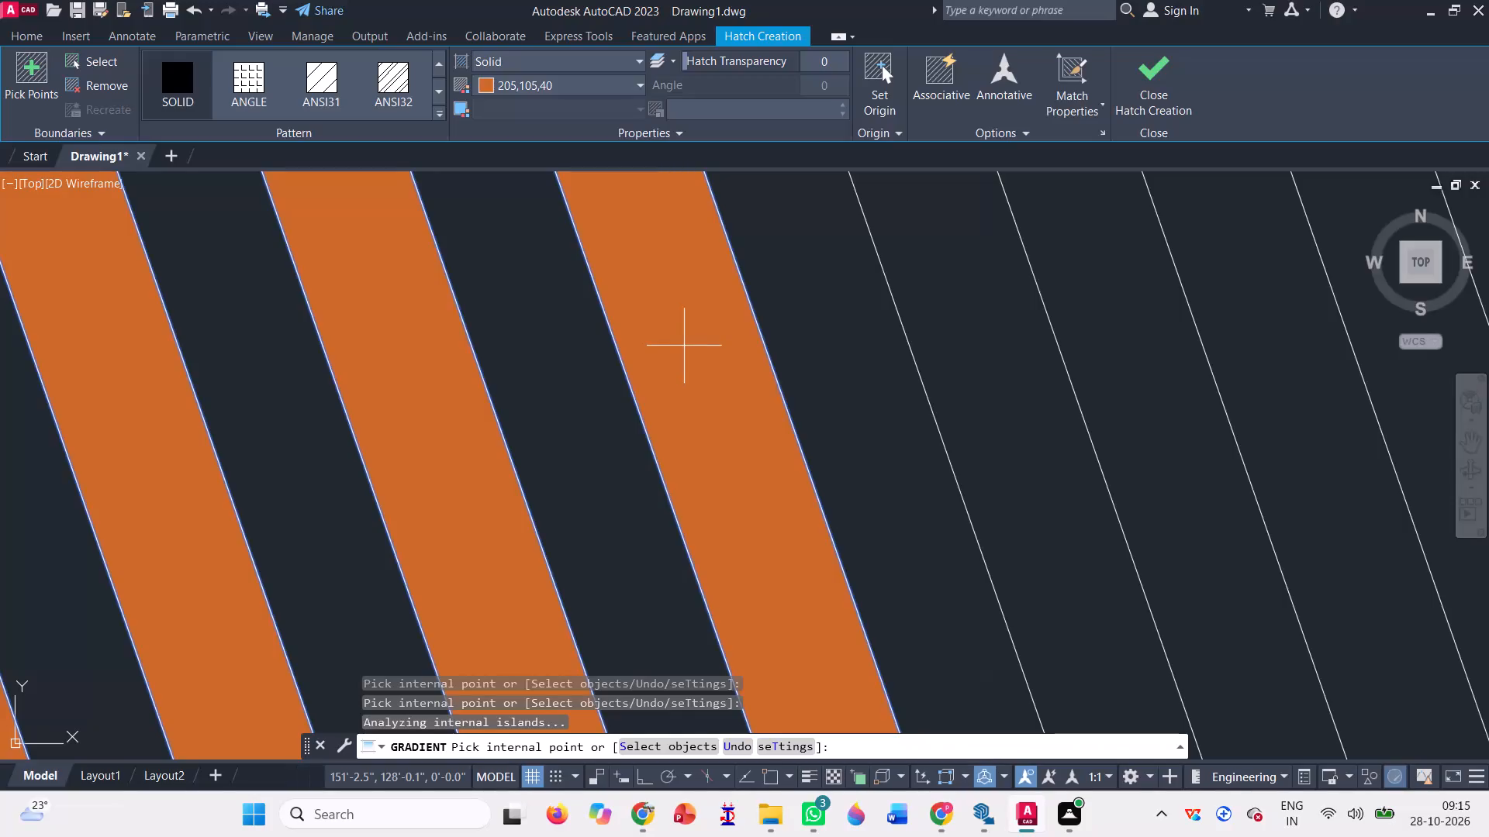
click(981, 298)
scroll(490, 400, down, 3)
scroll(662, 387, up, 1)
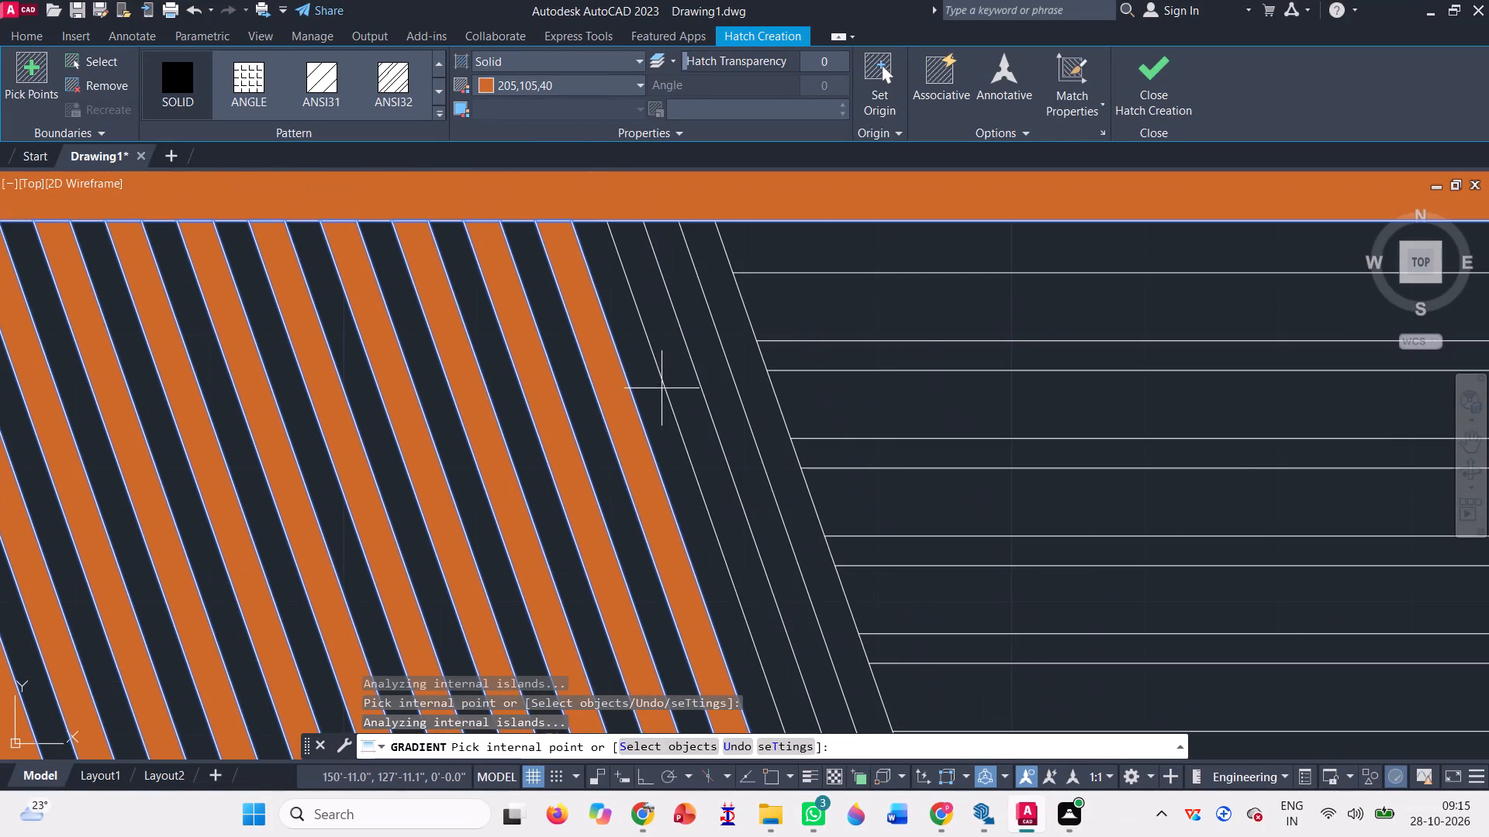
scroll(662, 387, up, 1)
click(695, 365)
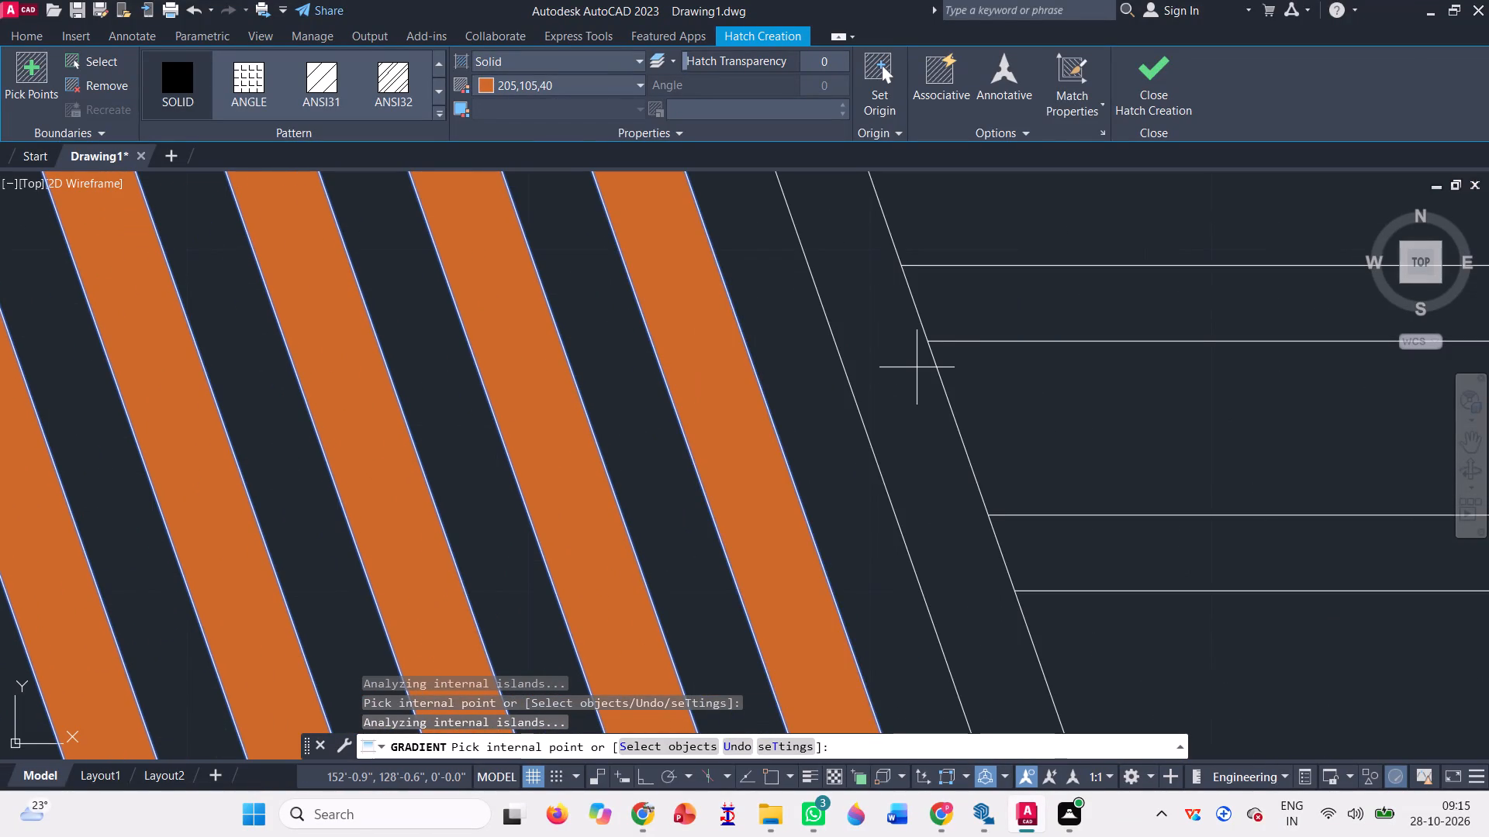
click(916, 336)
Fill the eight horizontal bars in the middle of the top-floor opening with the same orange solid hatch.
scroll(464, 405, down, 2)
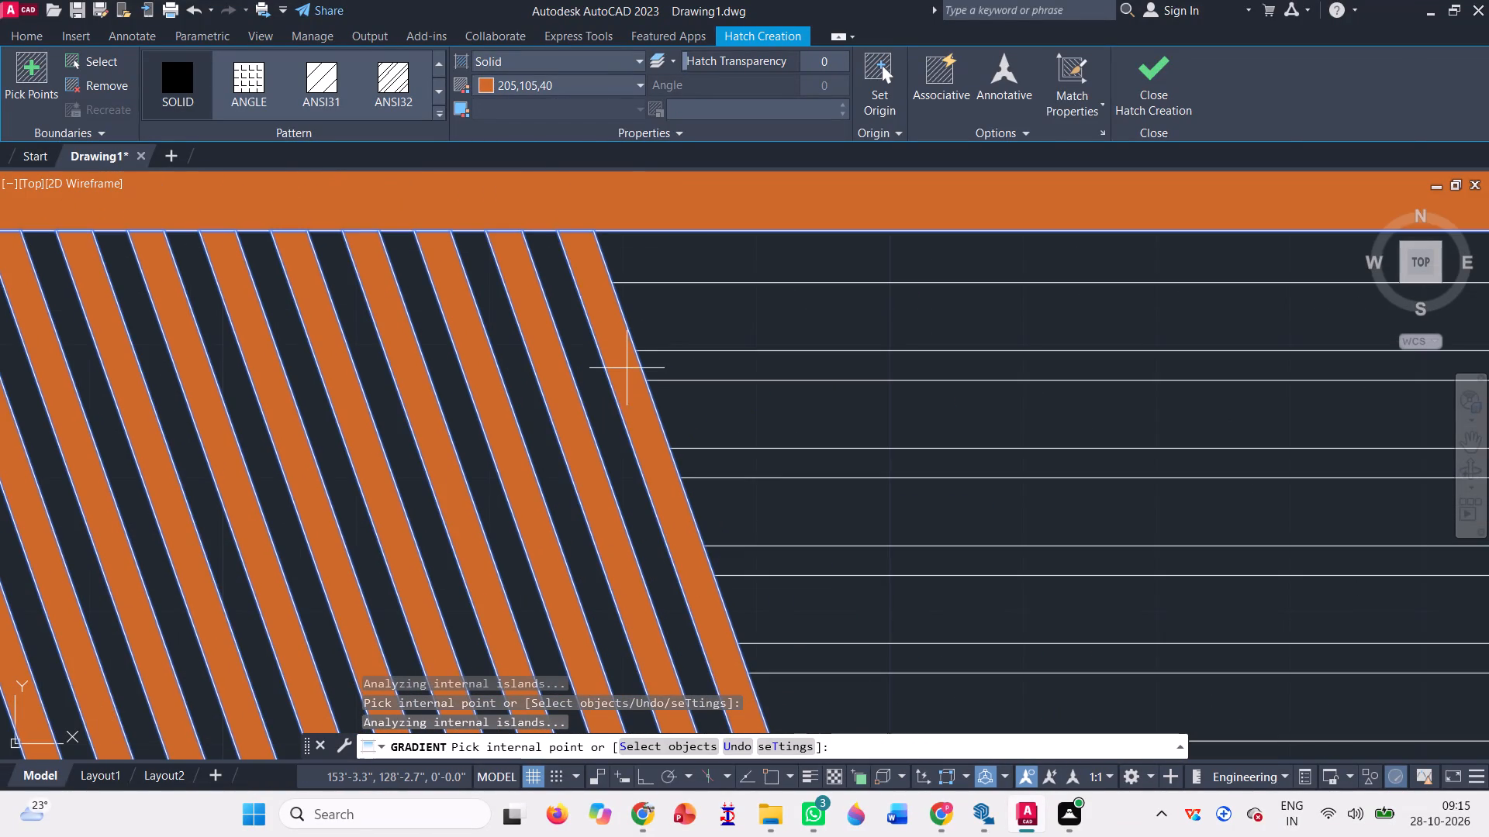
scroll(628, 364, down, 2)
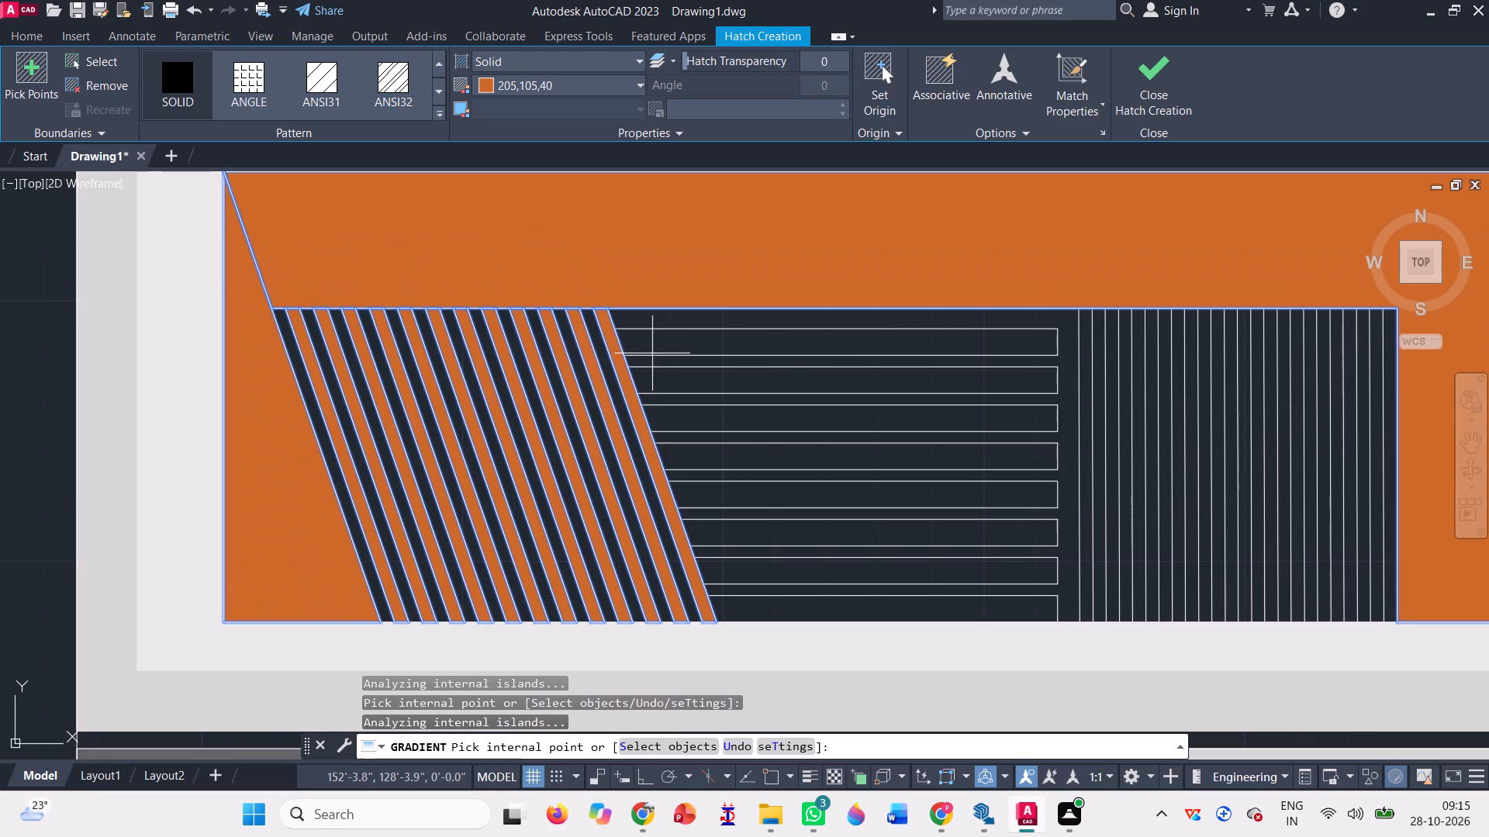
scroll(821, 354, up, 2)
click(704, 310)
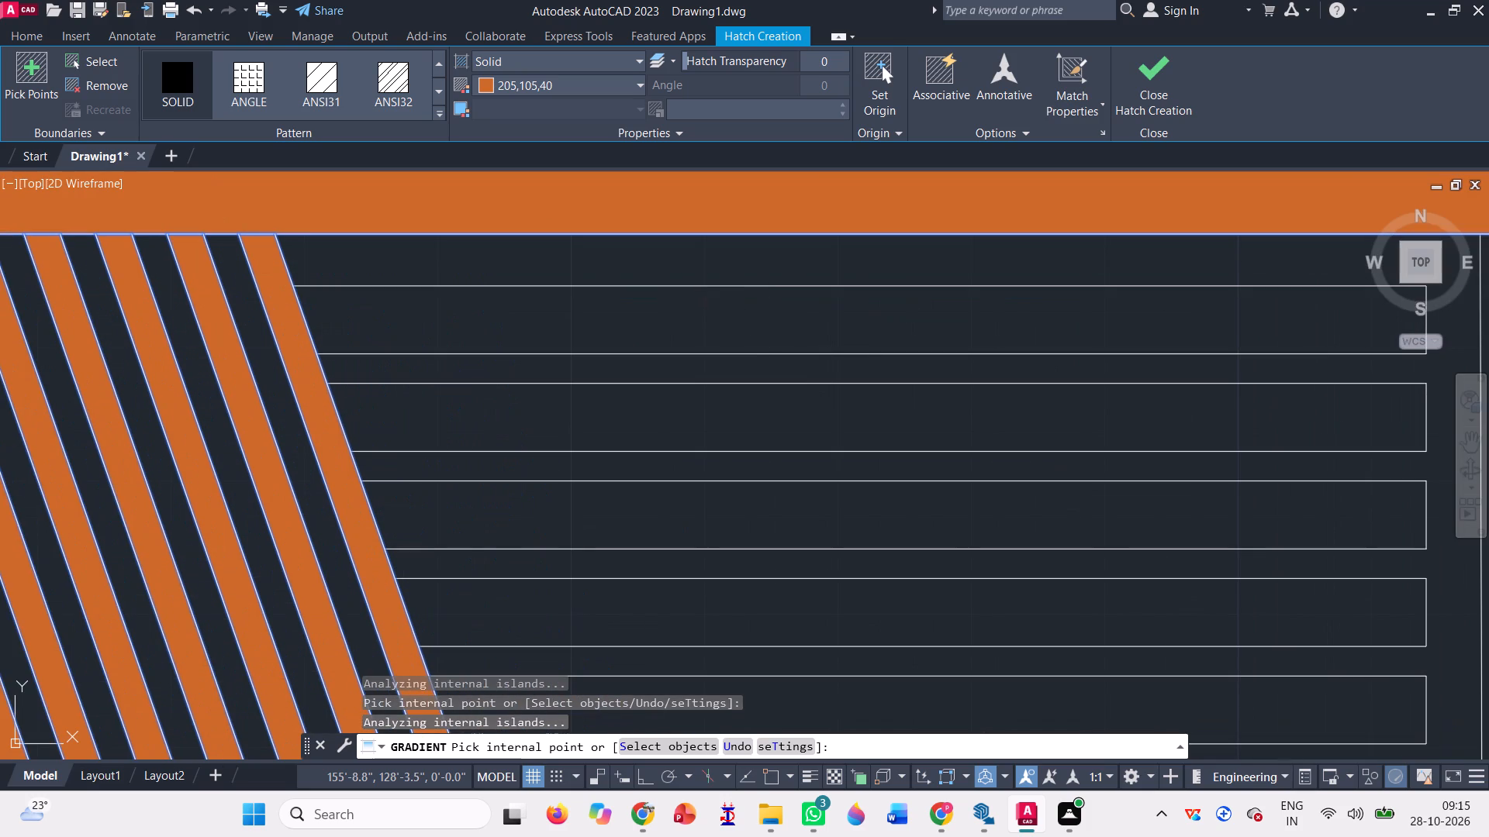
click(692, 408)
scroll(534, 312, down, 2)
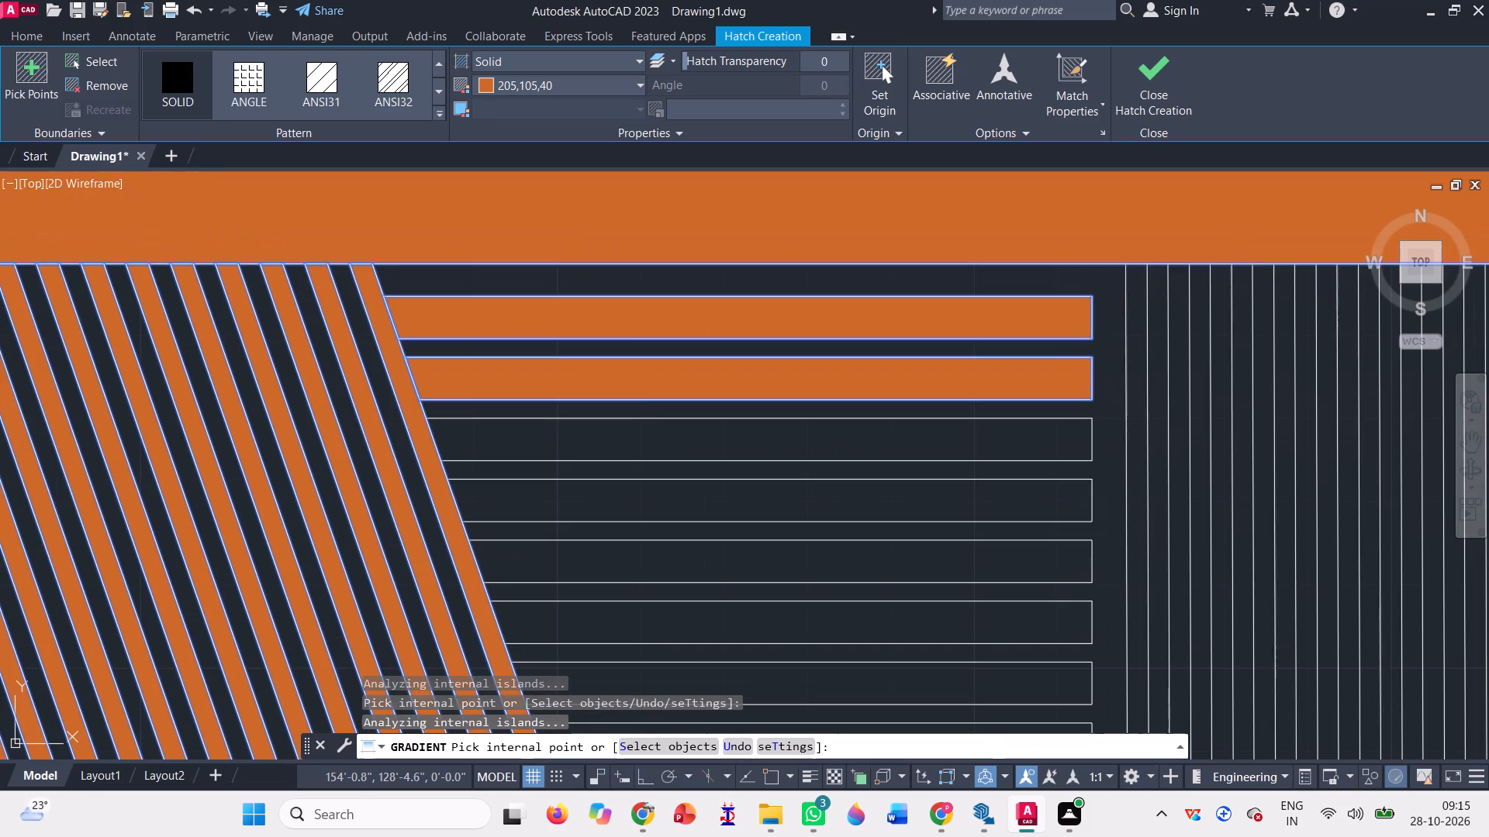
scroll(689, 581, up, 1)
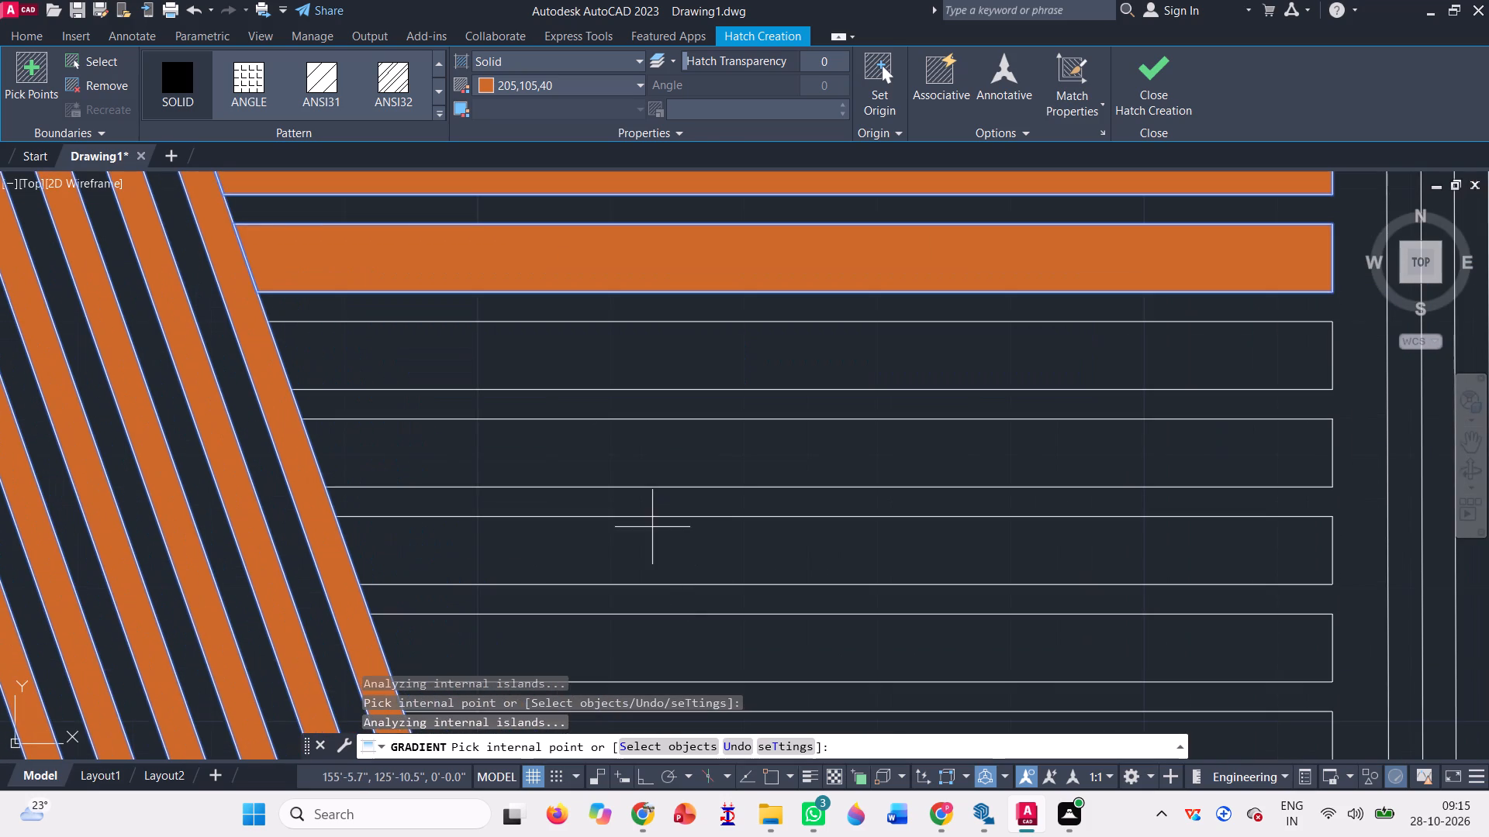
click(617, 362)
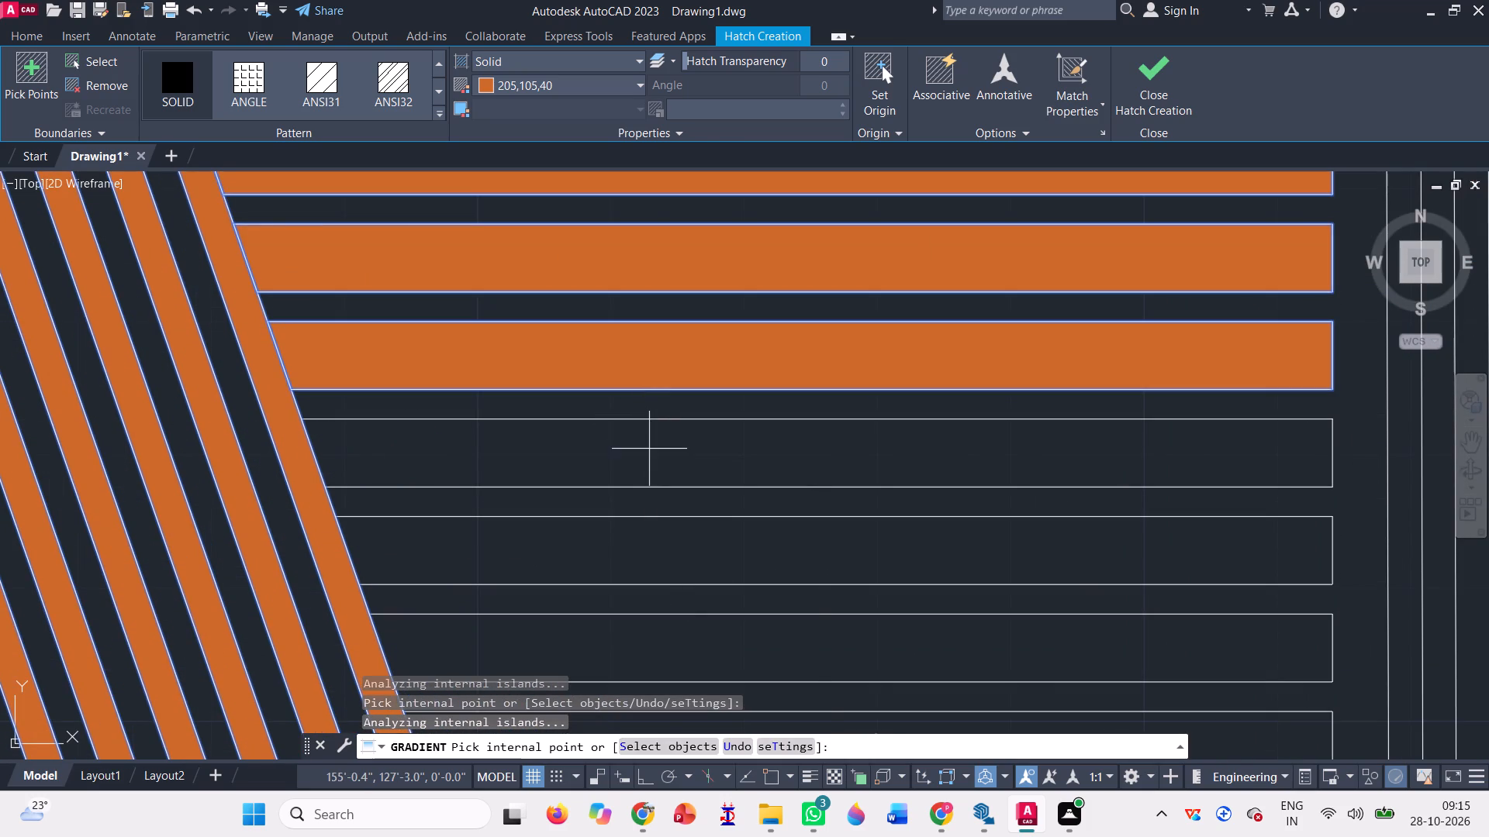
click(649, 449)
click(677, 531)
scroll(526, 332, down, 2)
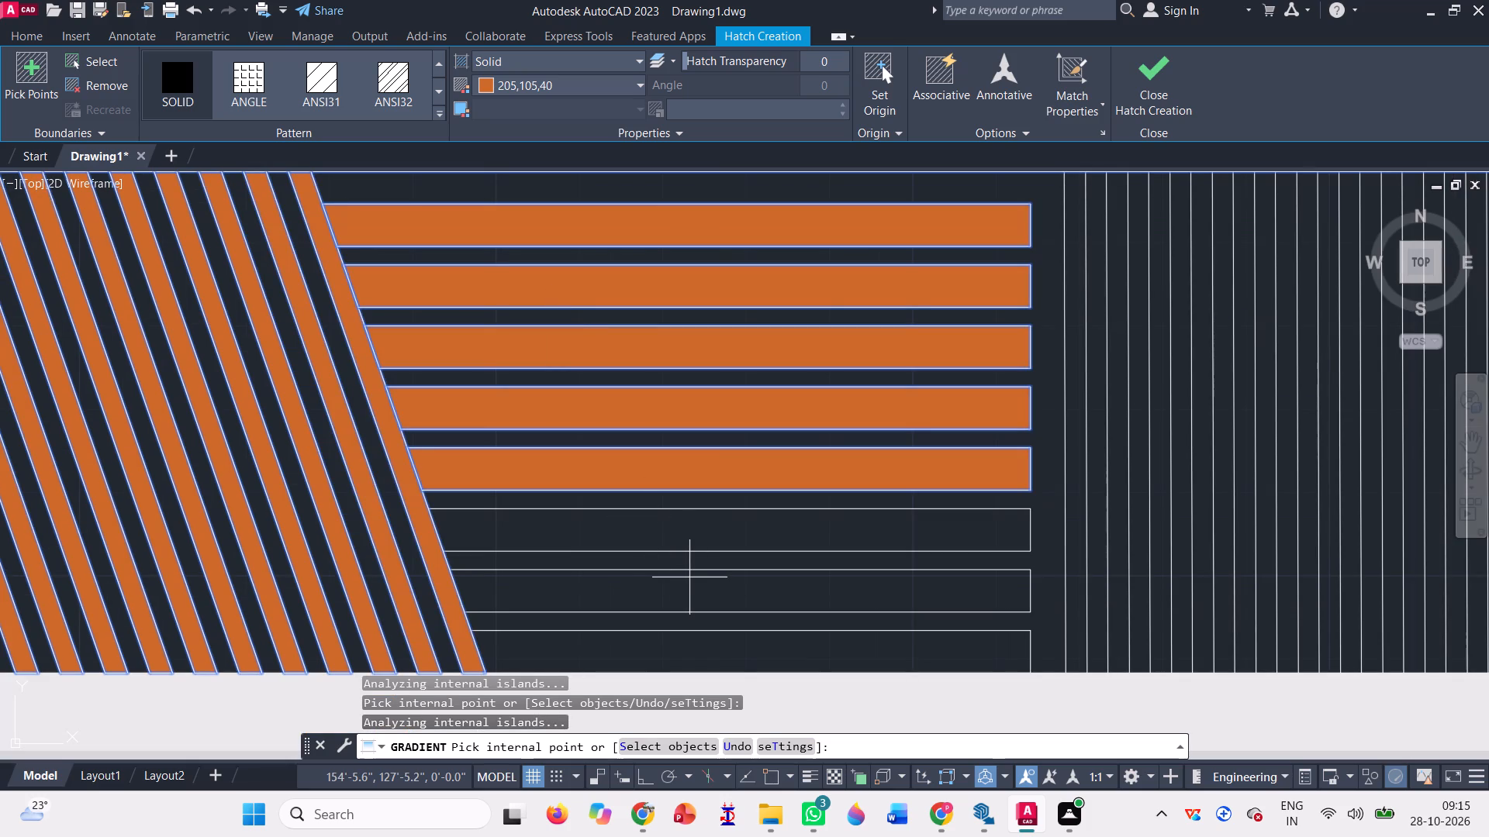
click(667, 534)
click(679, 592)
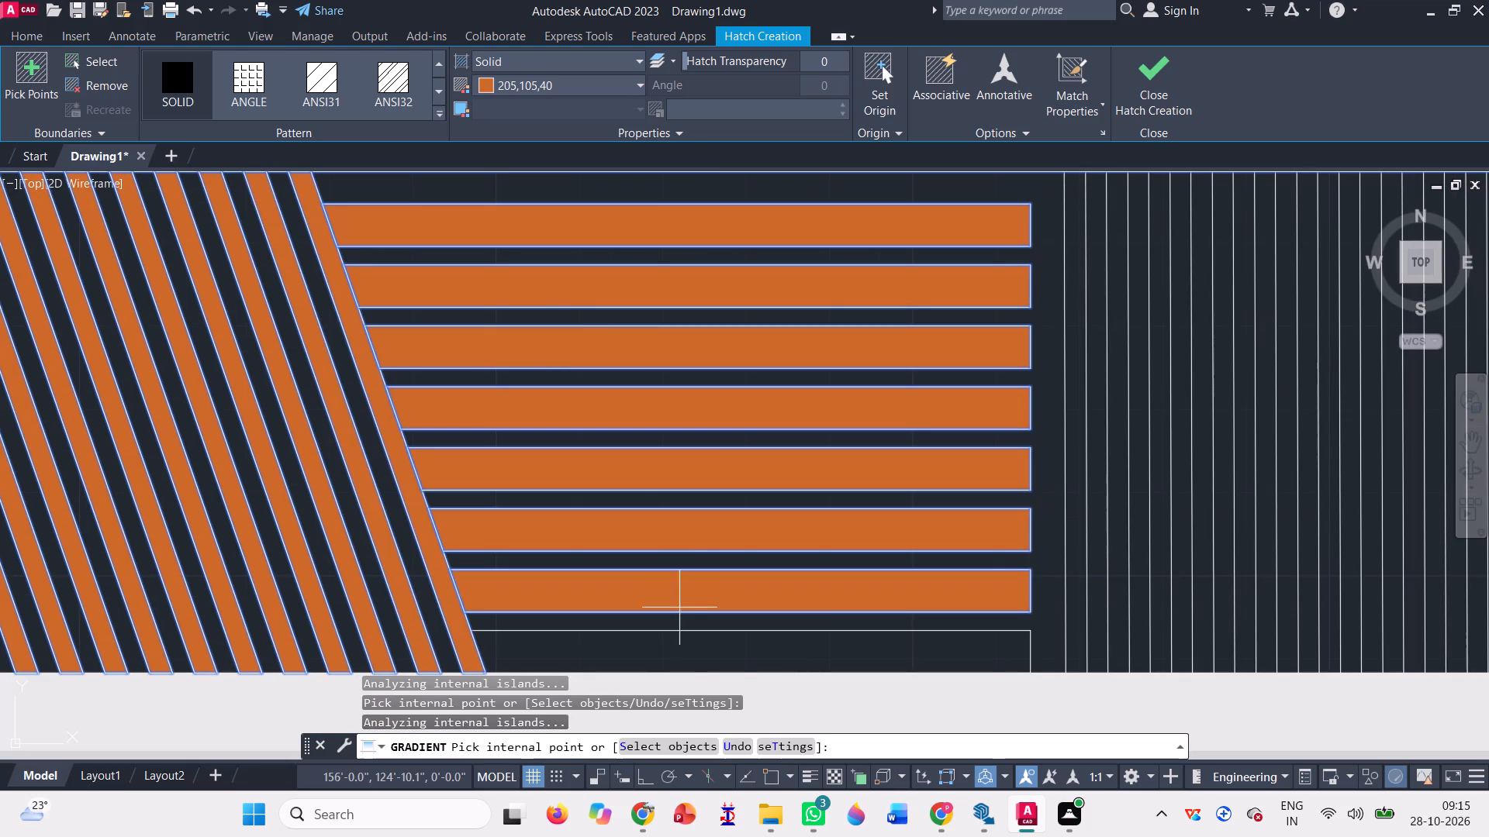
click(694, 647)
Fill every other vertical strip between the horizontal bars and the L-shaped band with the orange solid hatch.
scroll(1134, 419, up, 1)
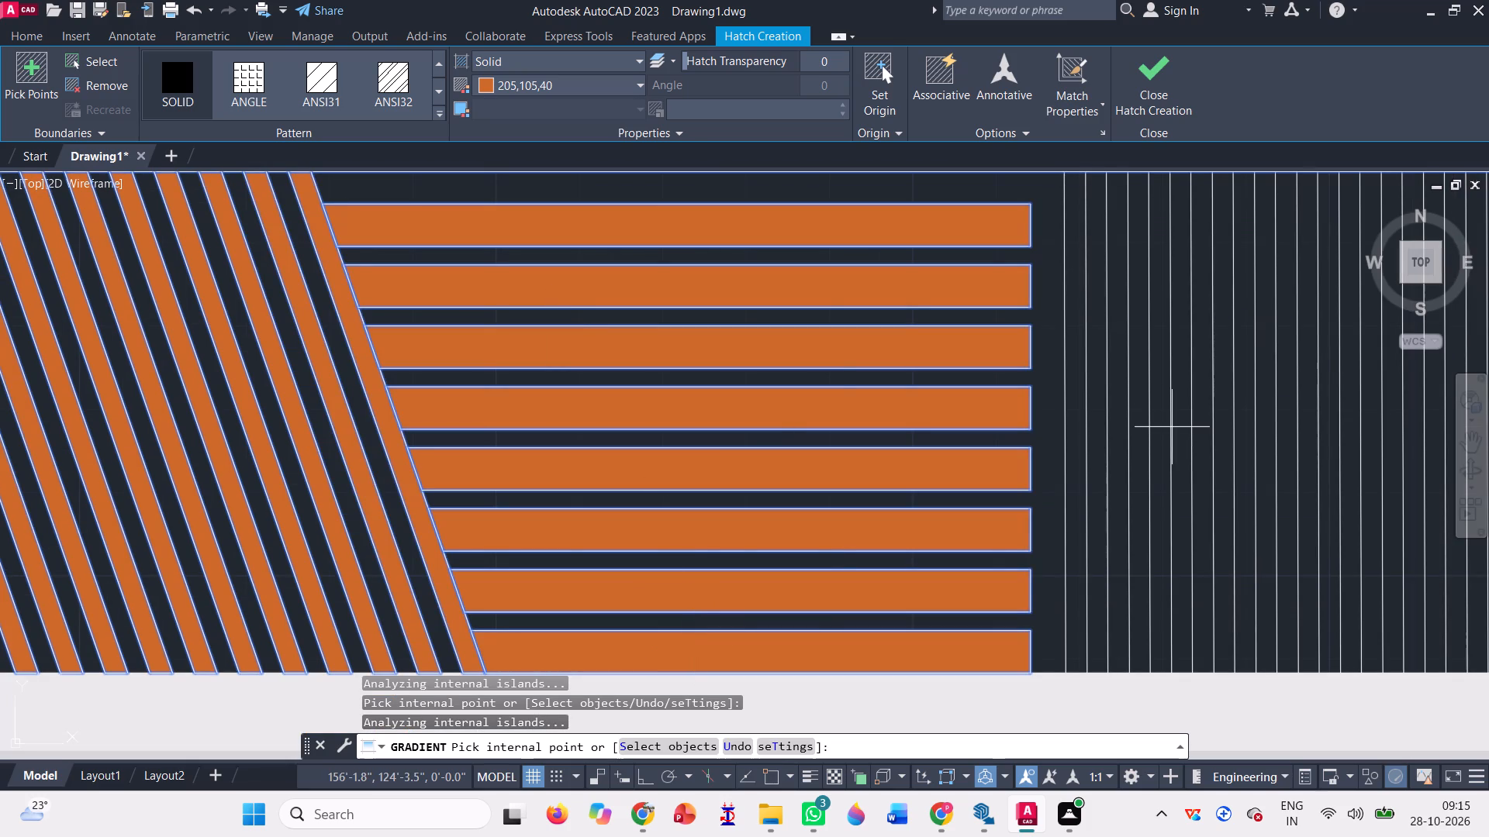
click(1049, 461)
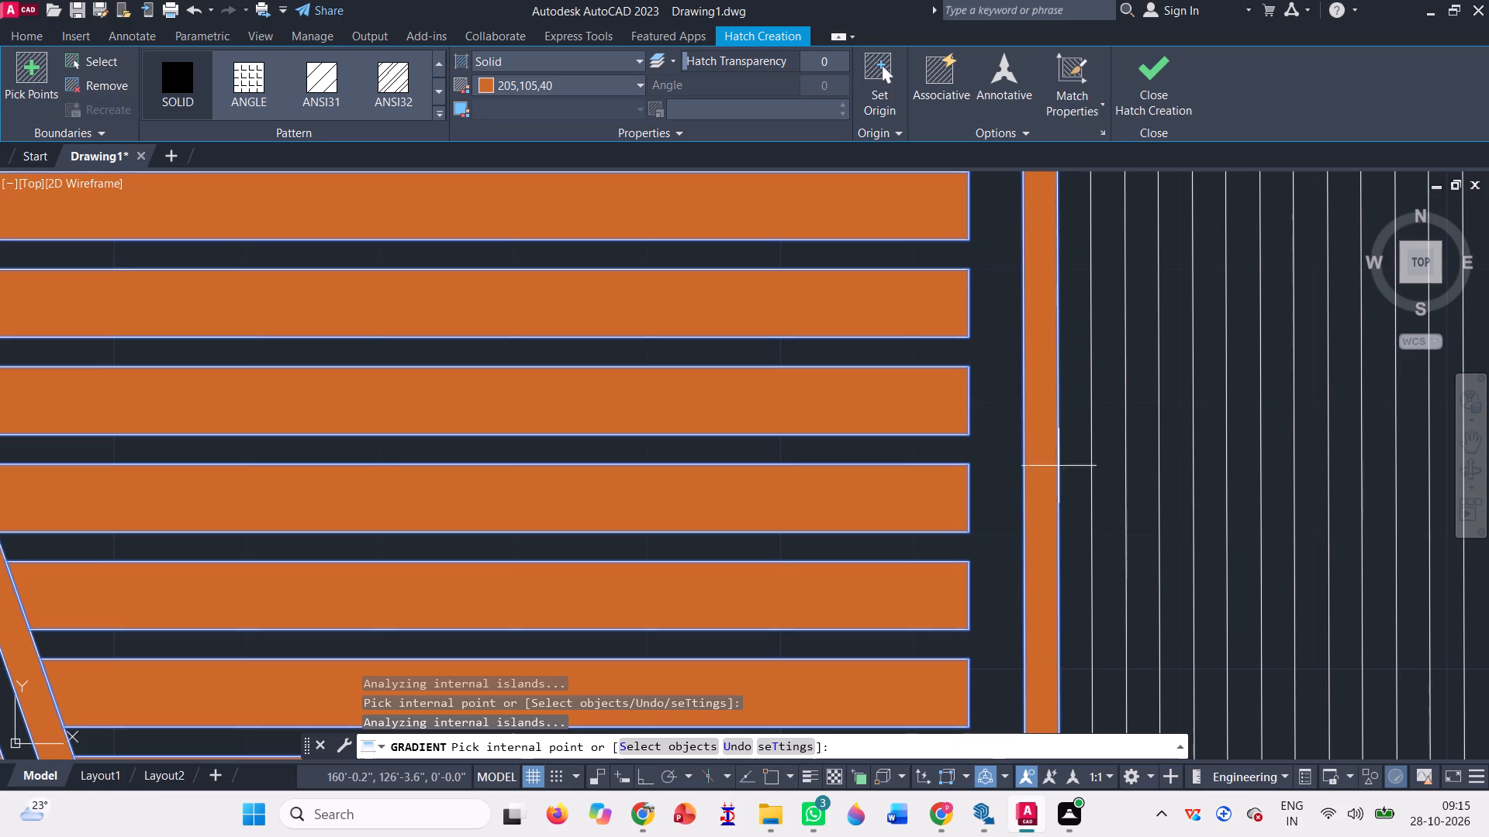
click(1117, 451)
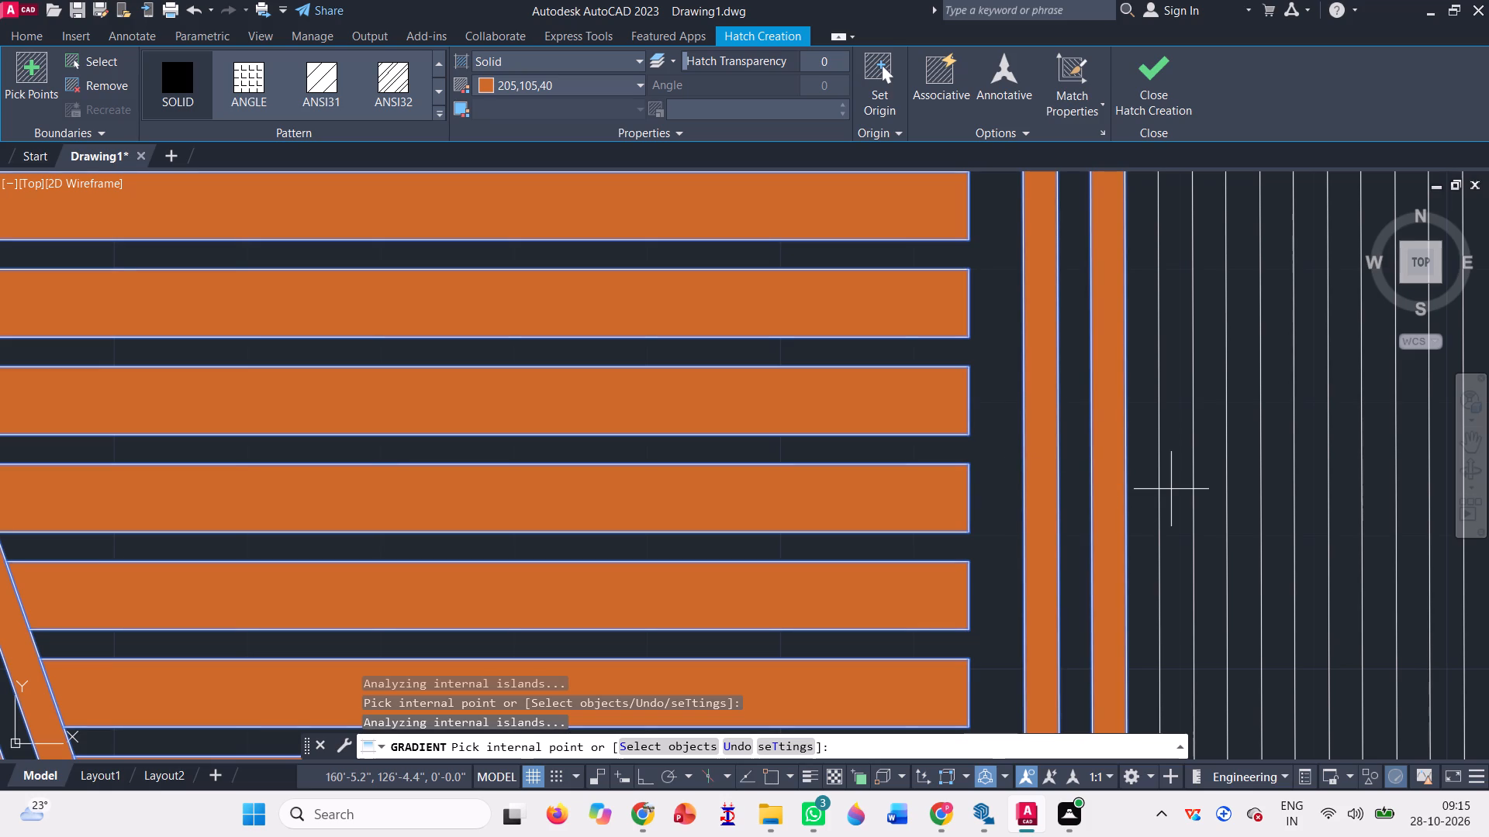
click(1173, 488)
scroll(627, 404, down, 2)
scroll(1013, 380, up, 1)
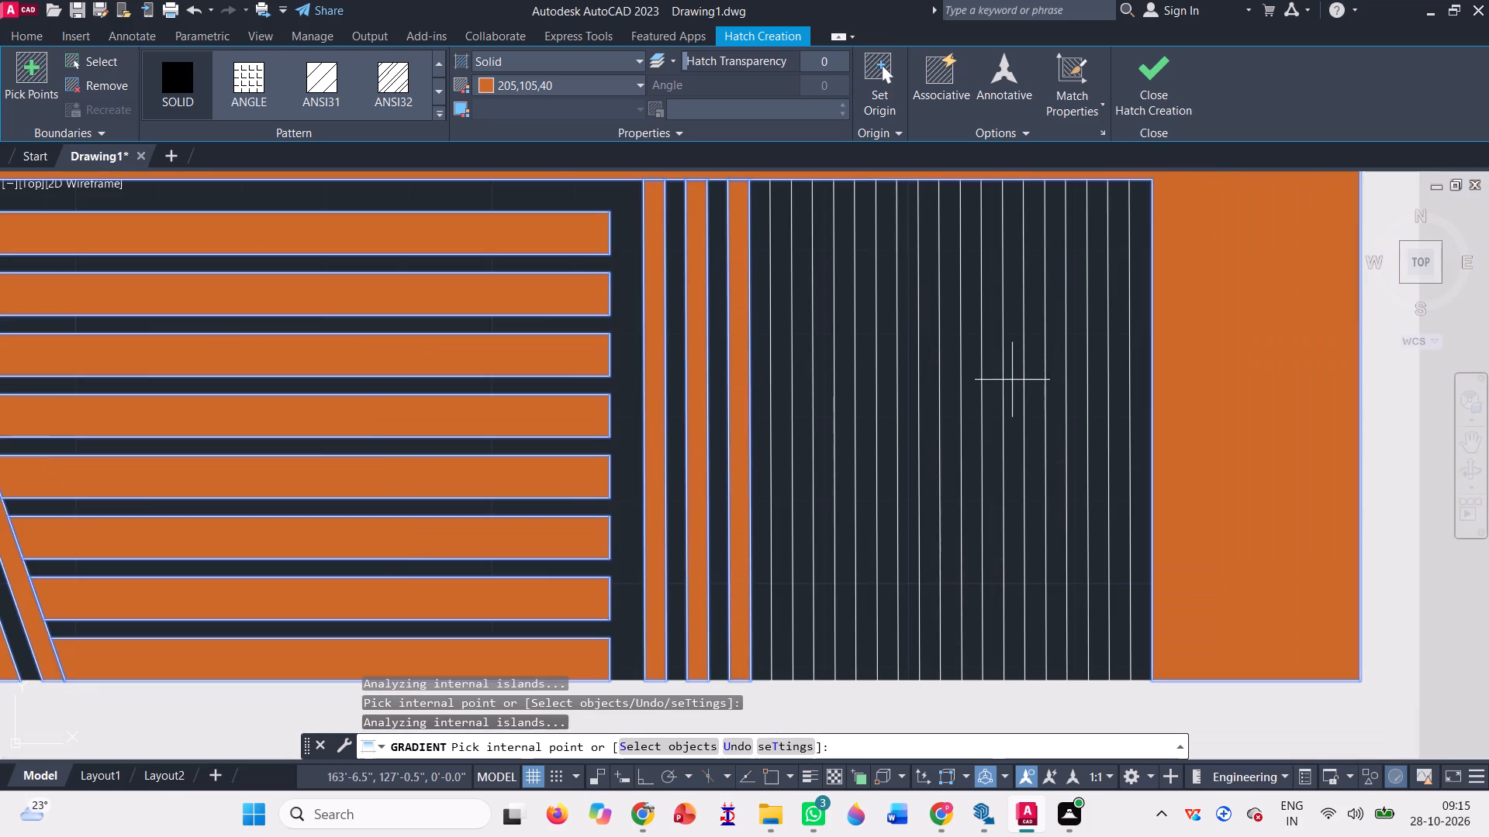
scroll(897, 381, up, 1)
scroll(1042, 381, up, 1)
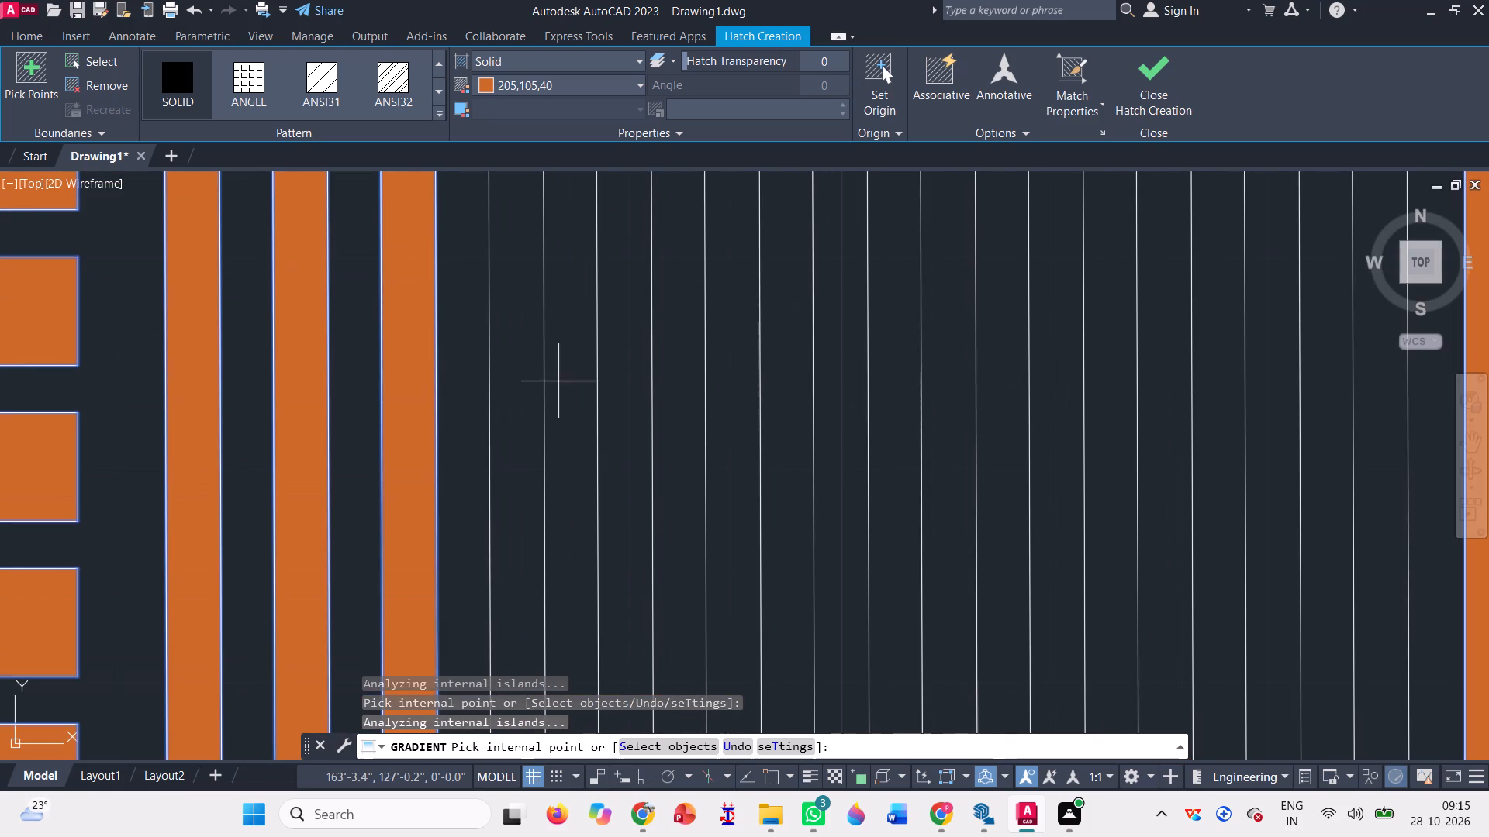
click(530, 377)
click(629, 391)
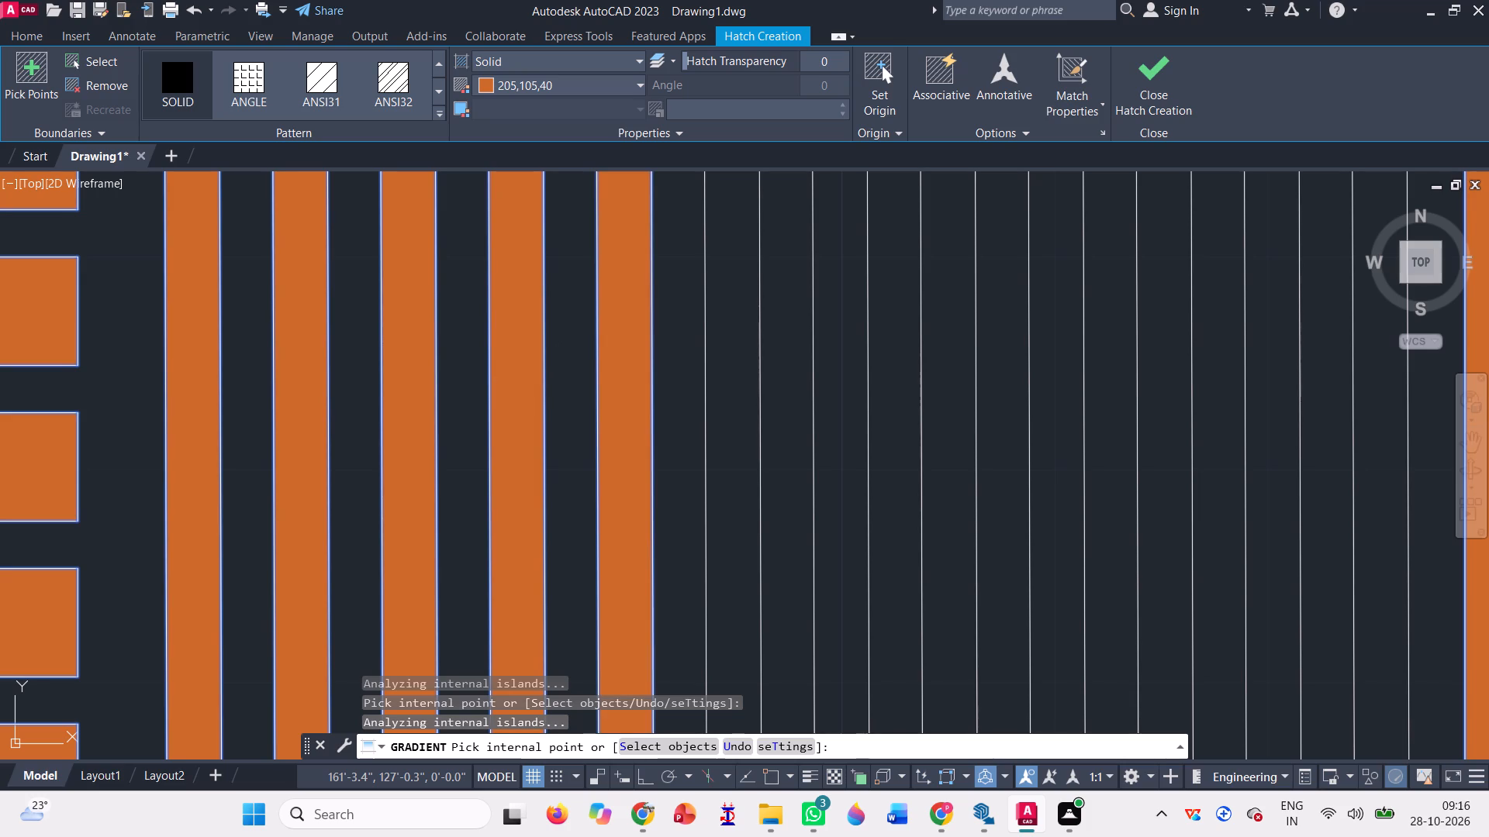
click(749, 408)
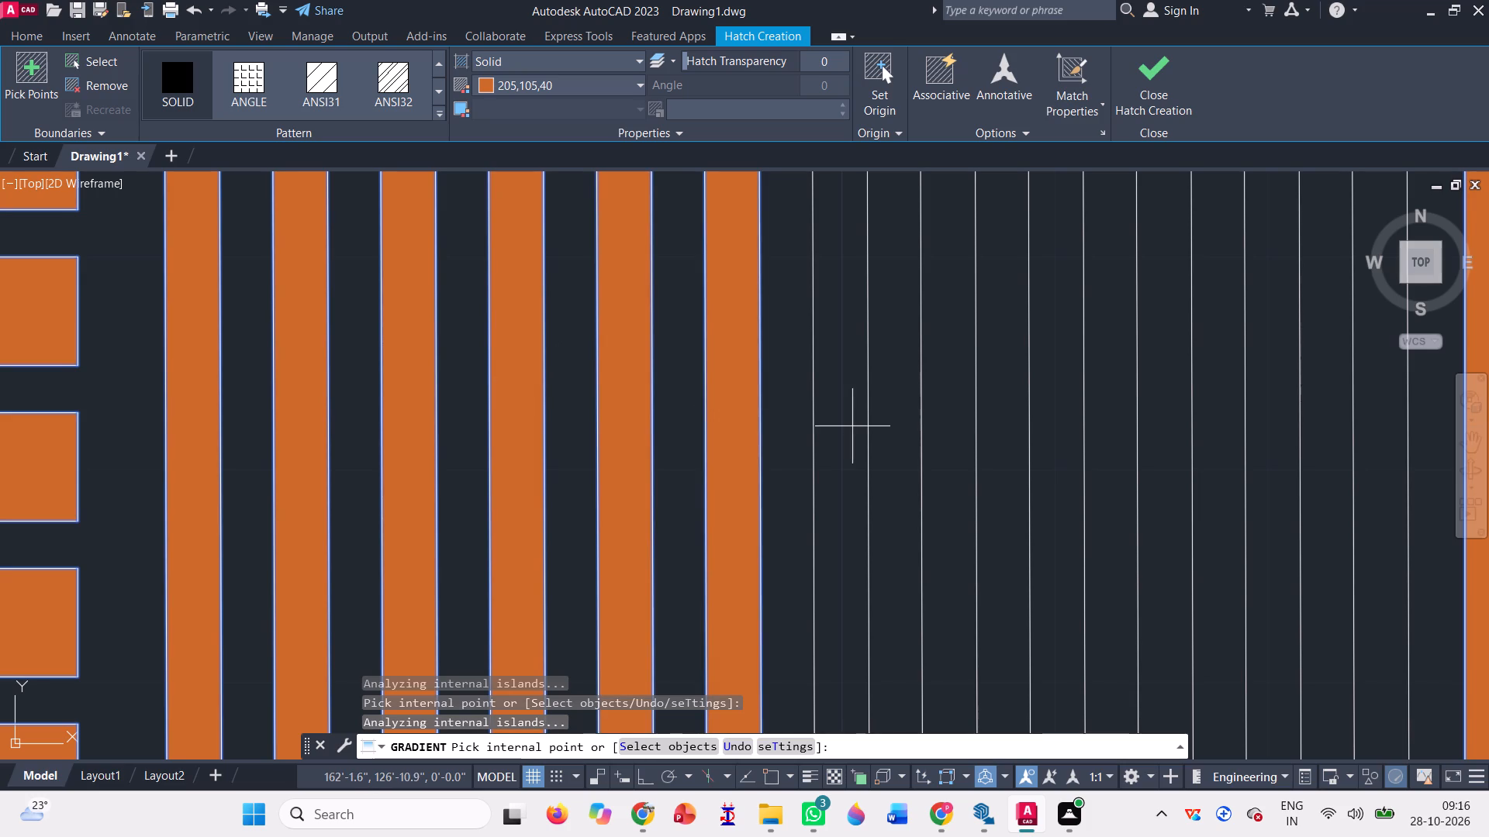
click(865, 425)
click(962, 436)
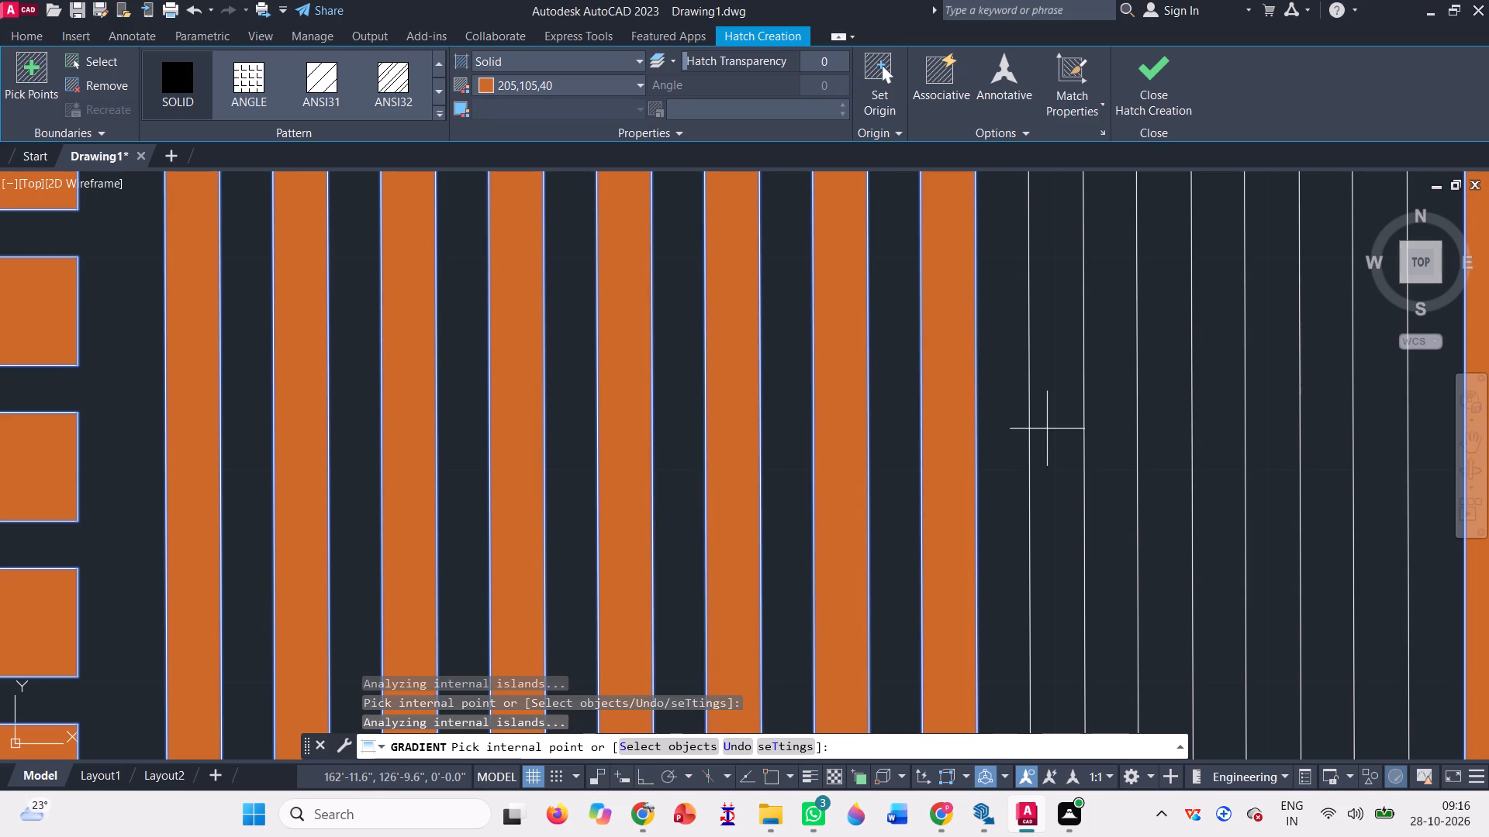
click(1055, 425)
scroll(587, 387, down, 2)
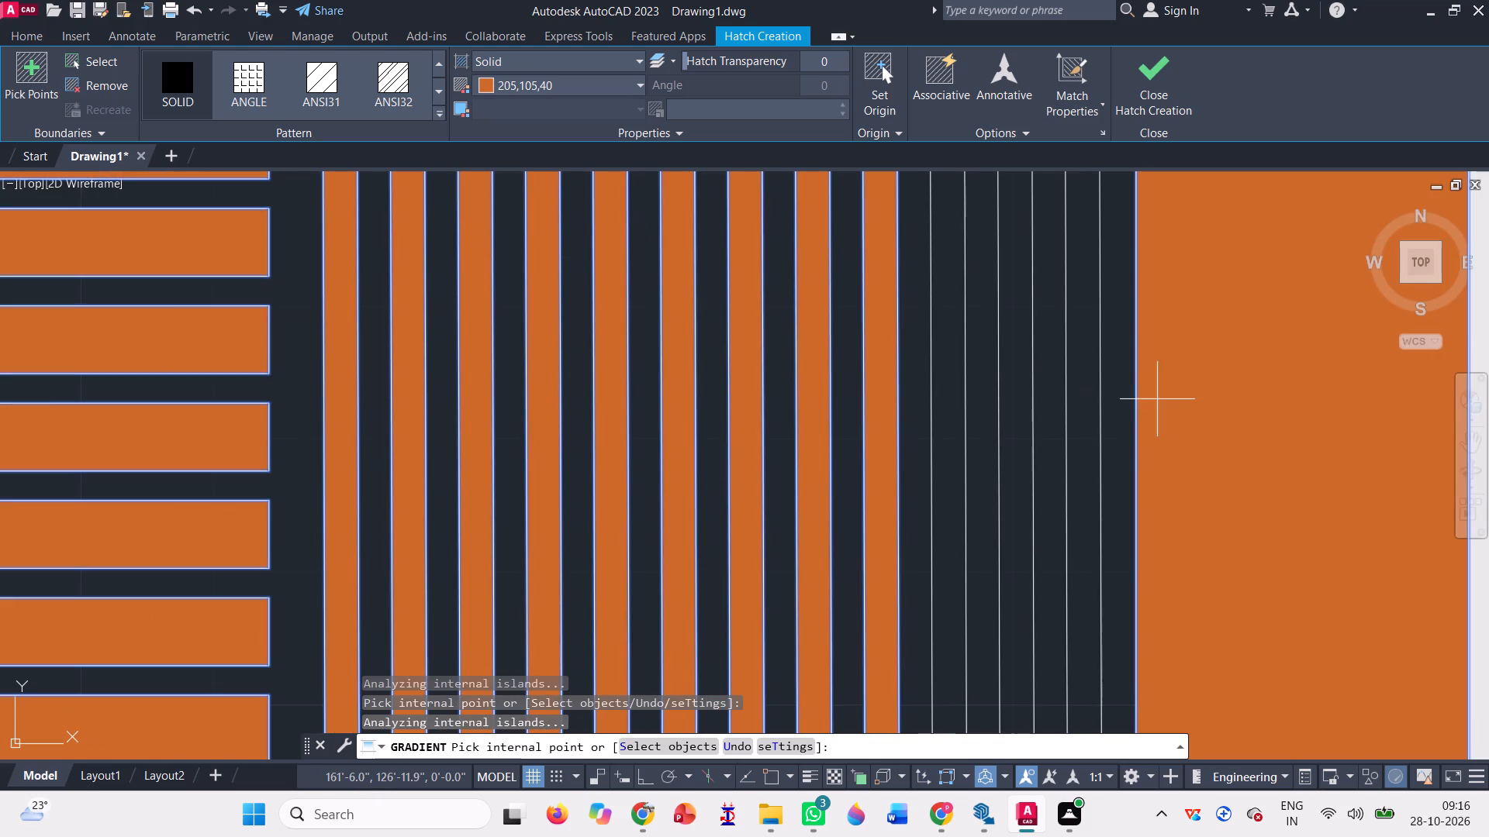
scroll(1157, 394, up, 1)
click(816, 427)
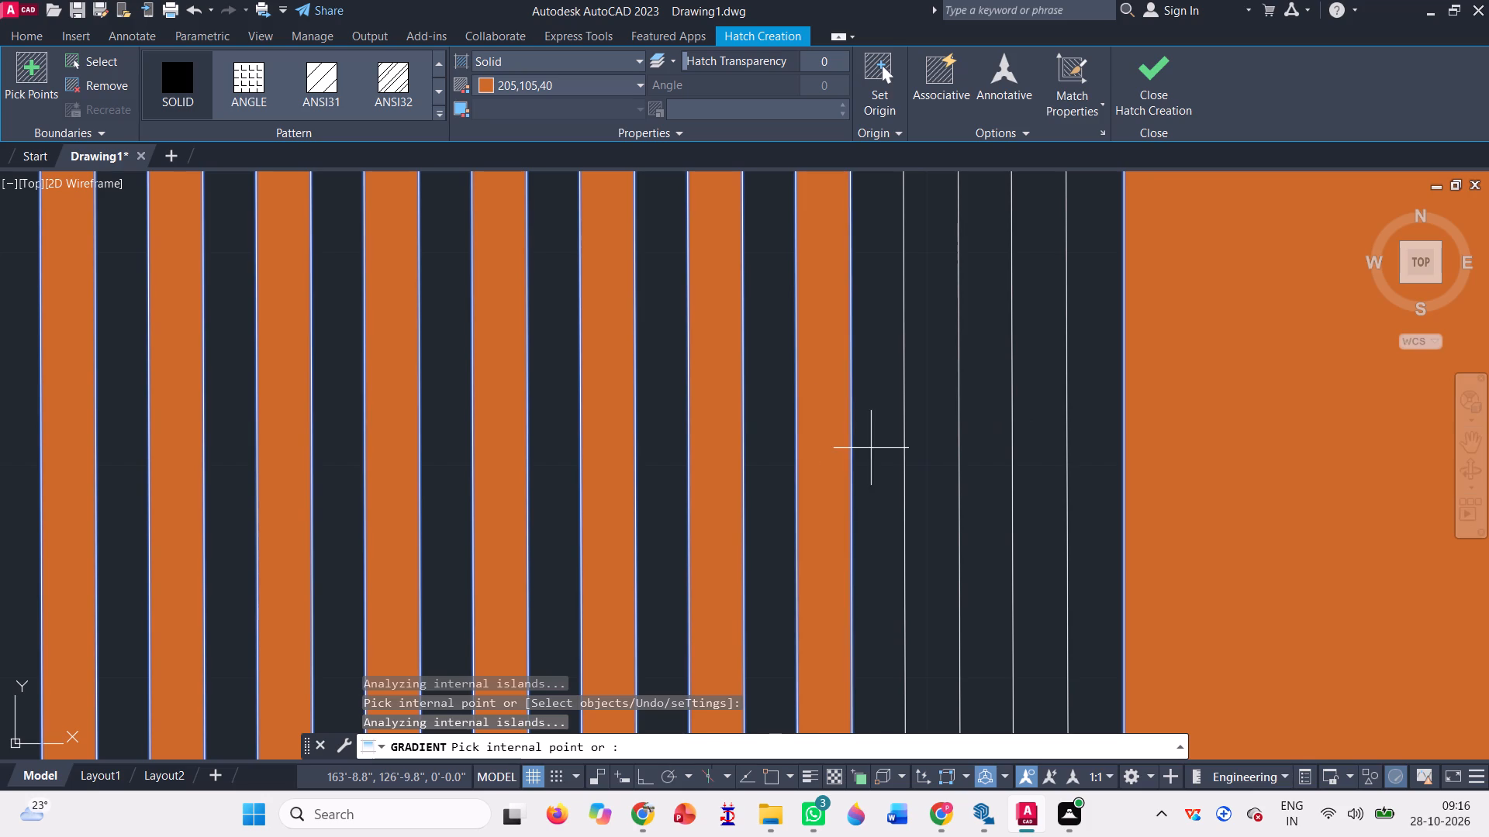
click(938, 443)
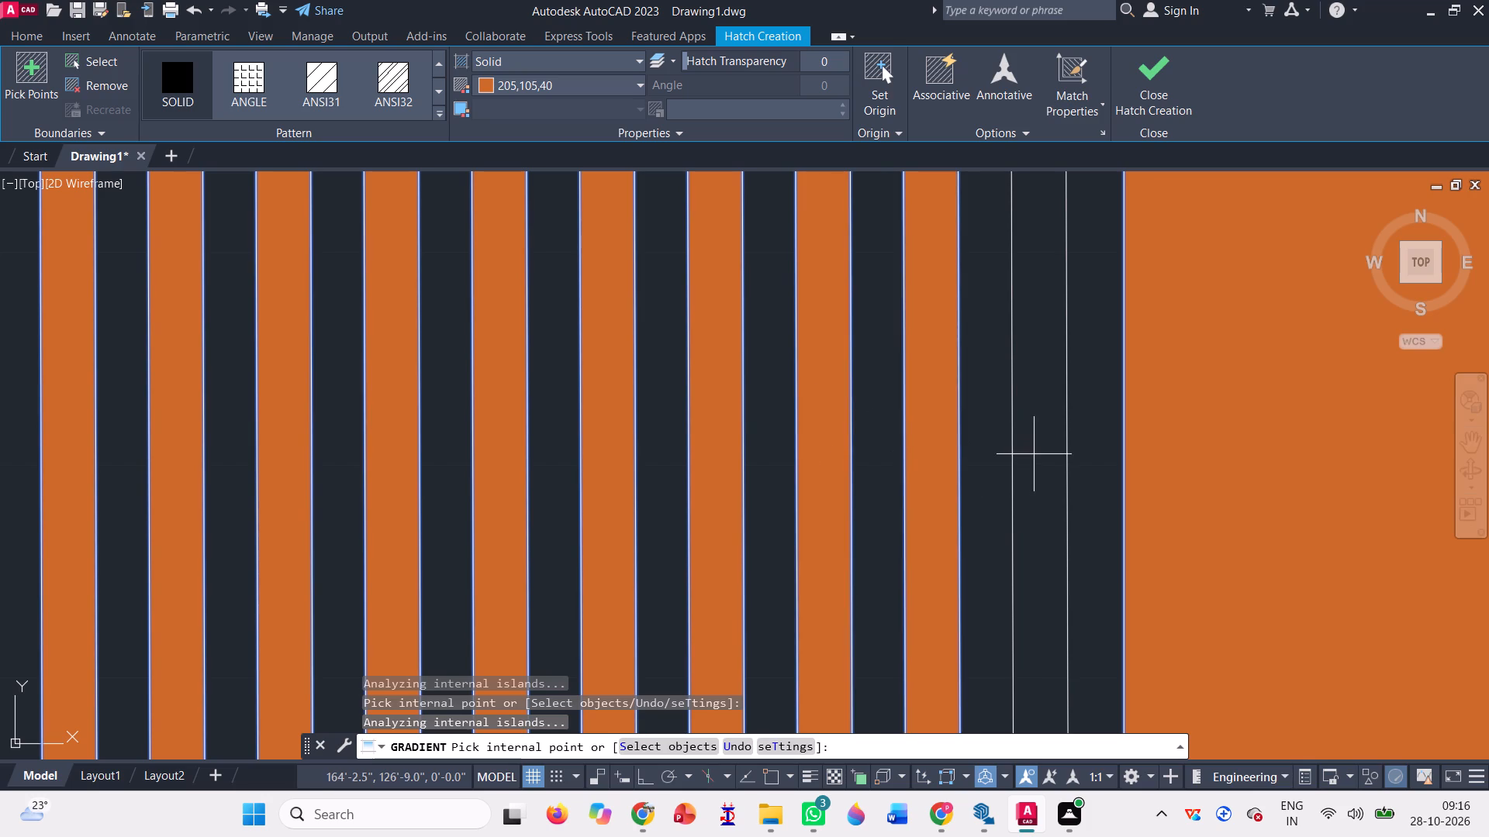
click(1035, 449)
Fill the uppermost four ground-floor slats between the two grey wall blocks with the 205,105,40 solid hatch.
scroll(643, 343, down, 6)
scroll(541, 297, down, 2)
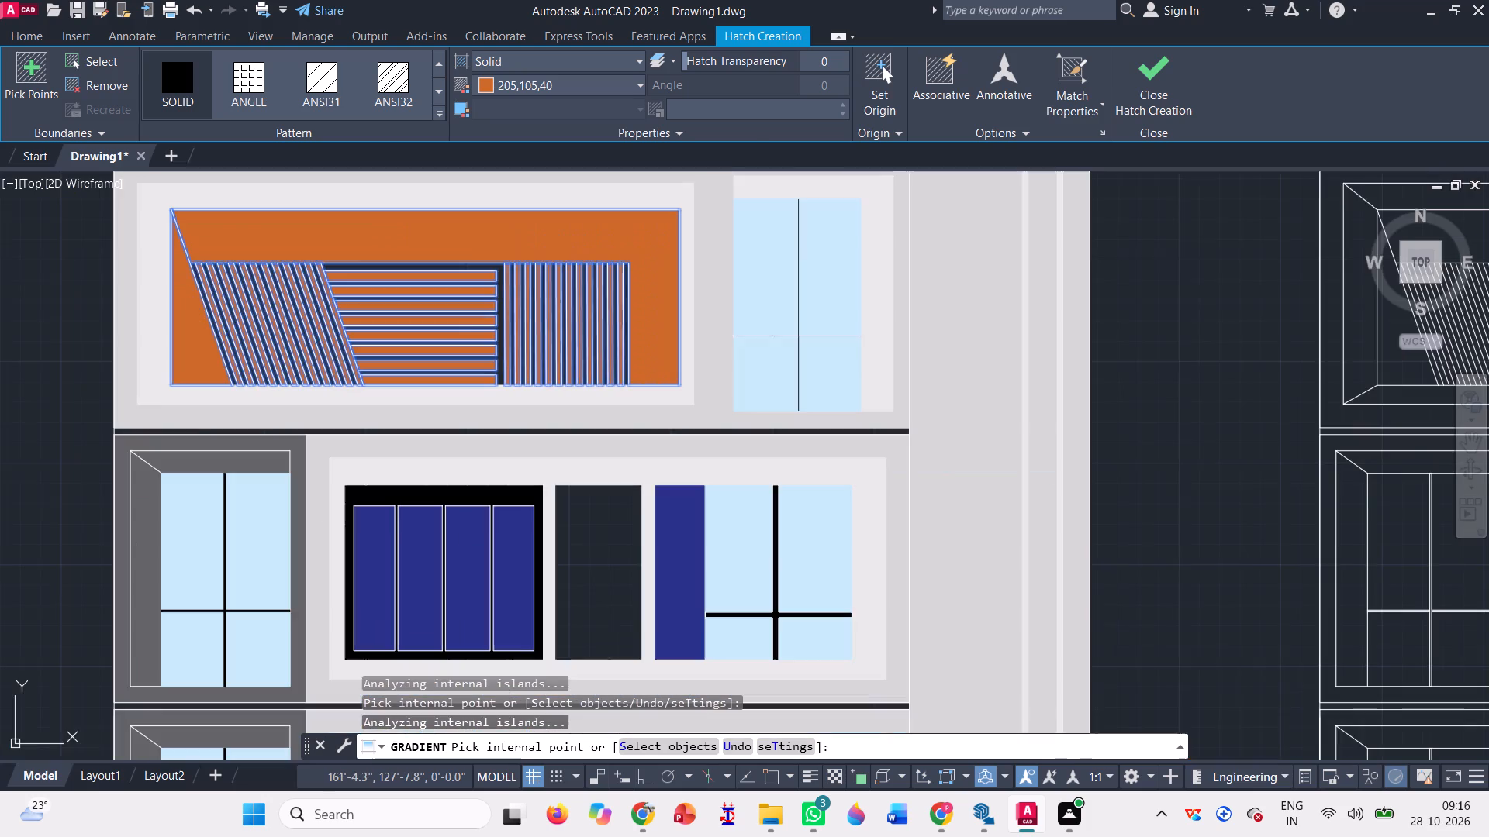
scroll(601, 304, down, 2)
scroll(548, 388, down, 2)
scroll(567, 560, up, 3)
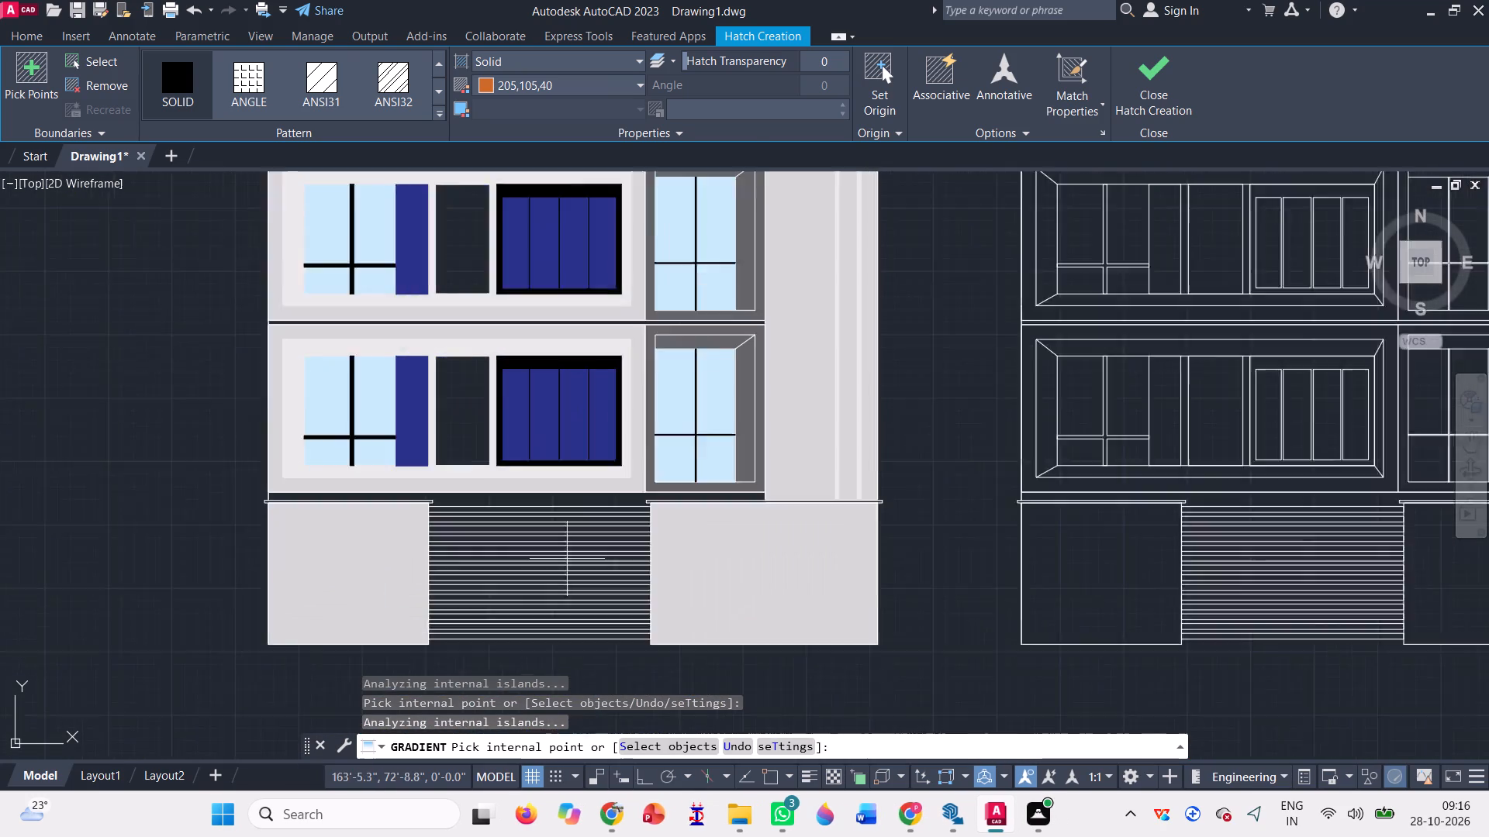
scroll(567, 559, up, 1)
scroll(523, 474, up, 4)
click(499, 517)
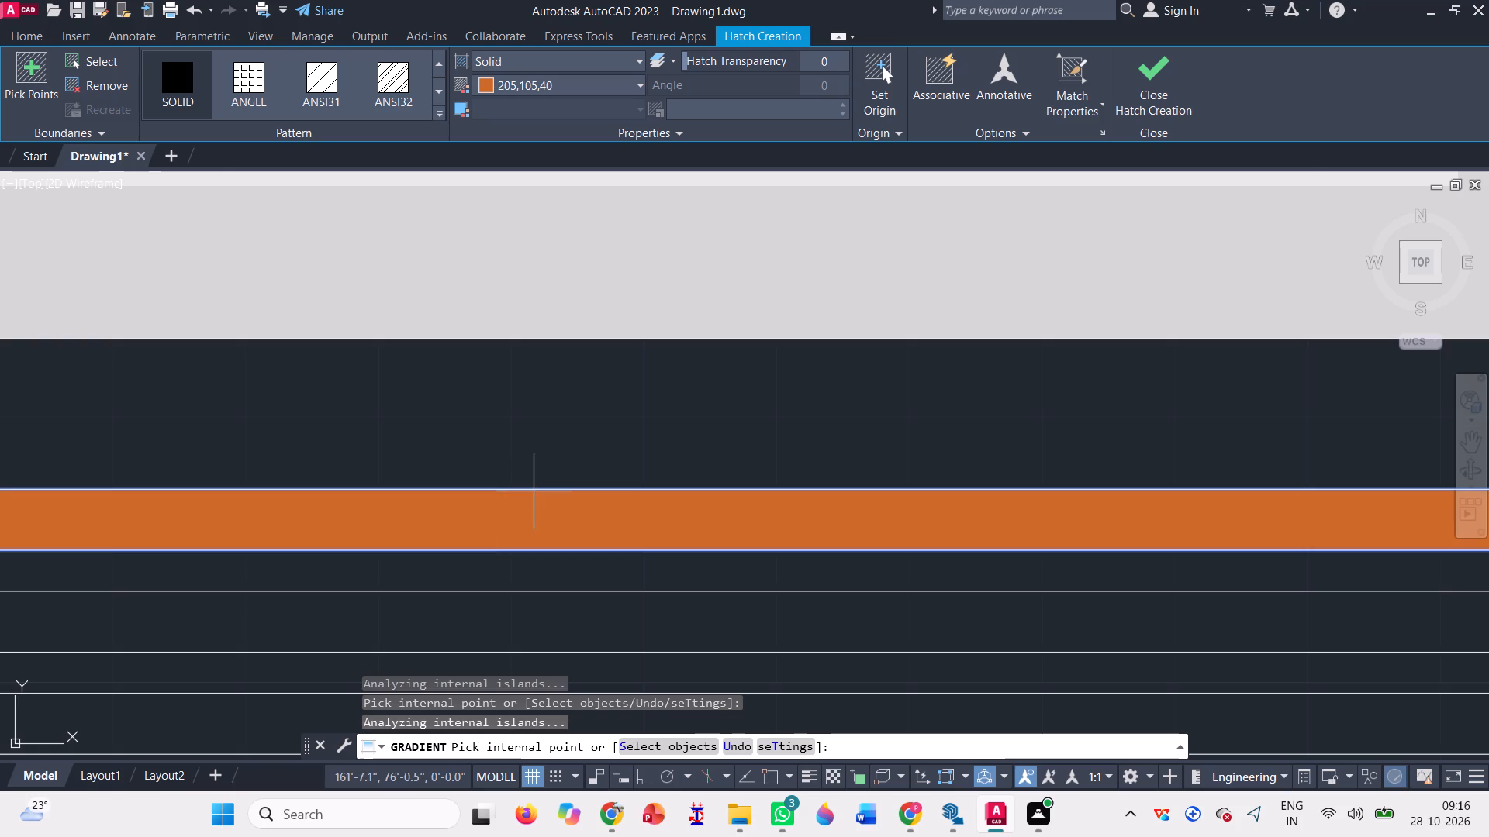
scroll(617, 439, down, 3)
click(613, 554)
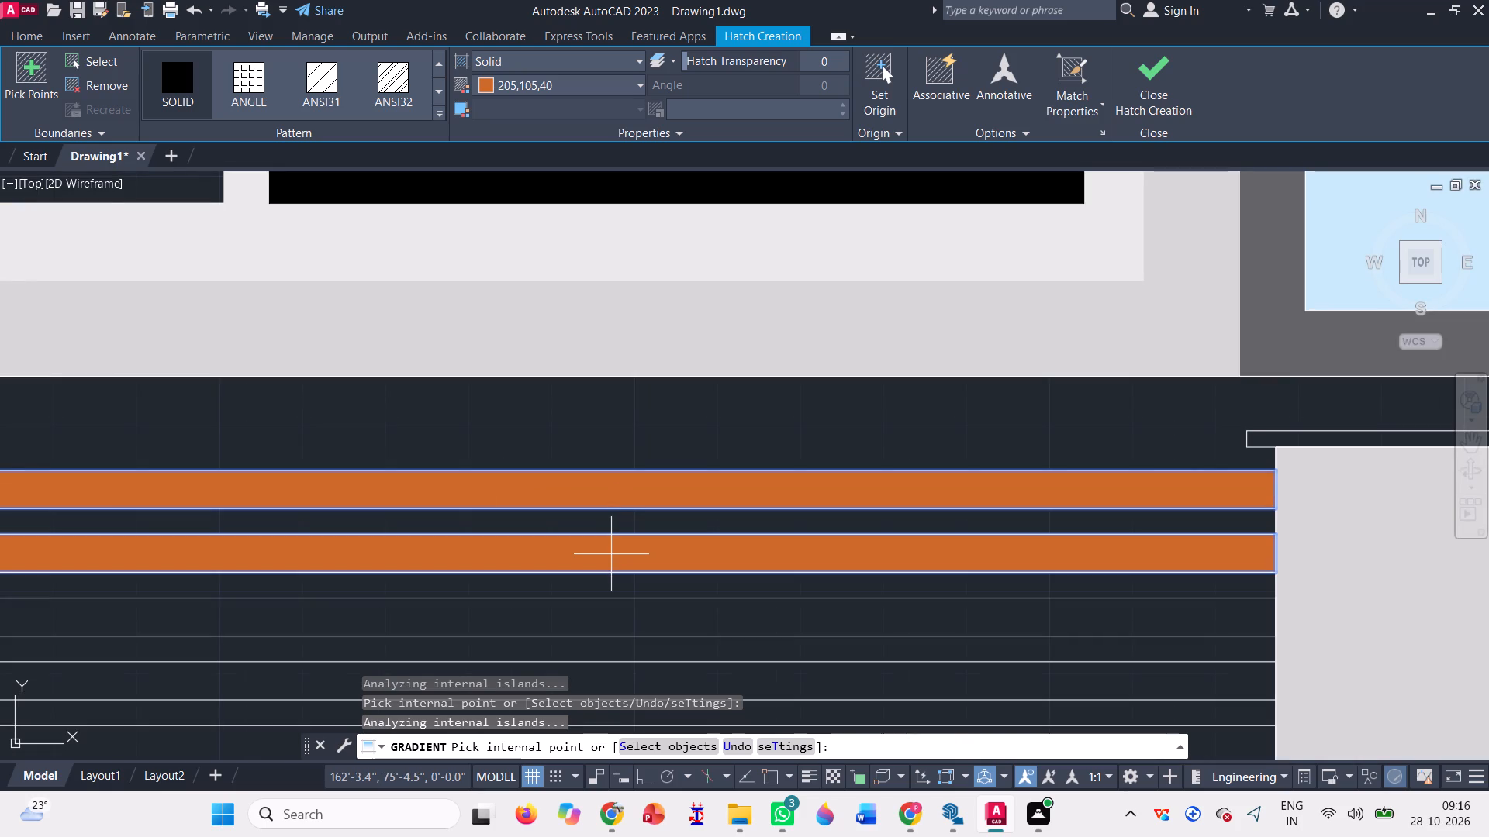
scroll(596, 449, down, 3)
scroll(610, 581, up, 3)
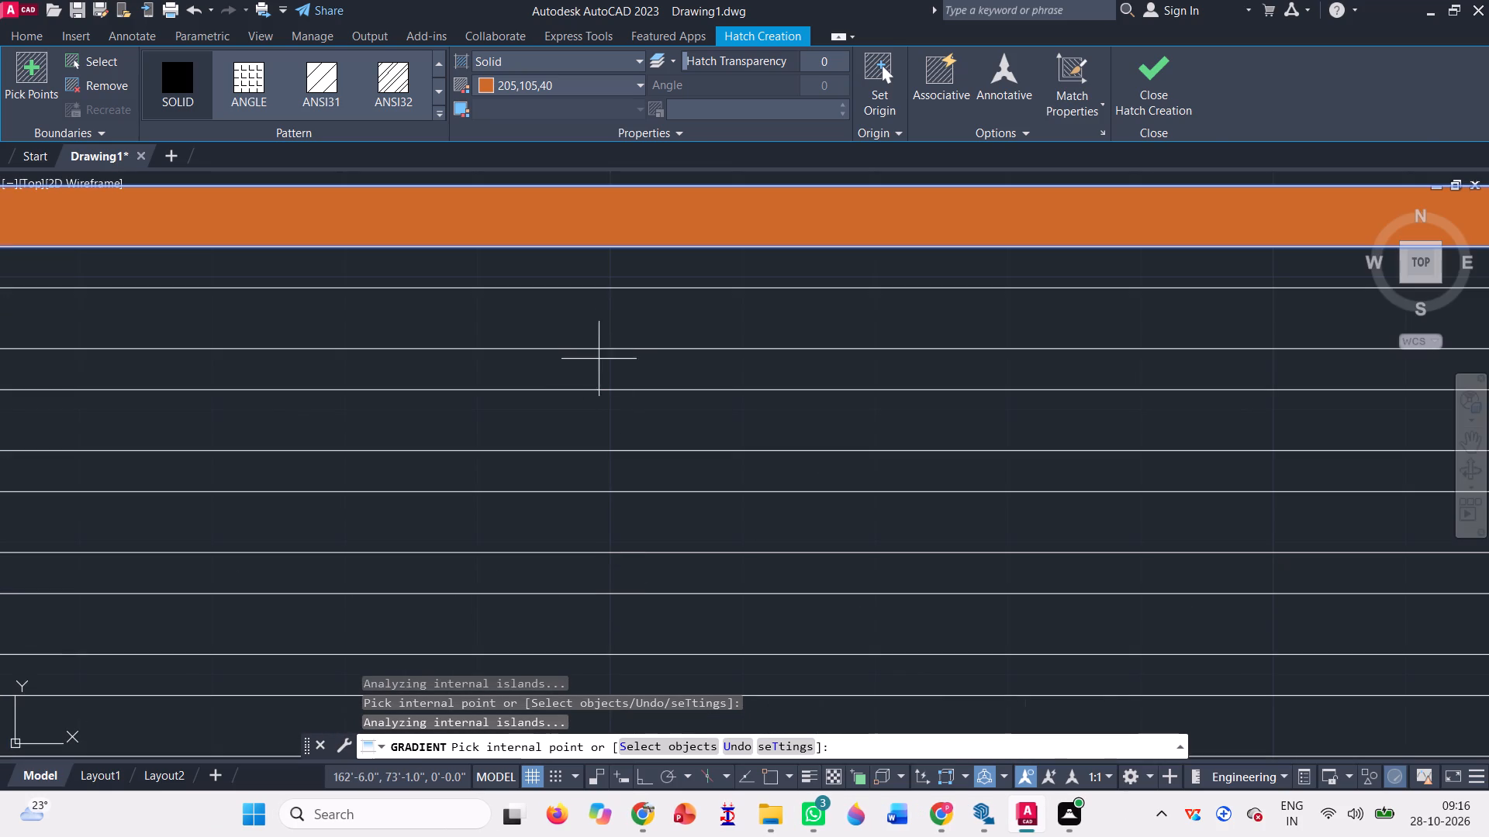
click(599, 336)
click(617, 414)
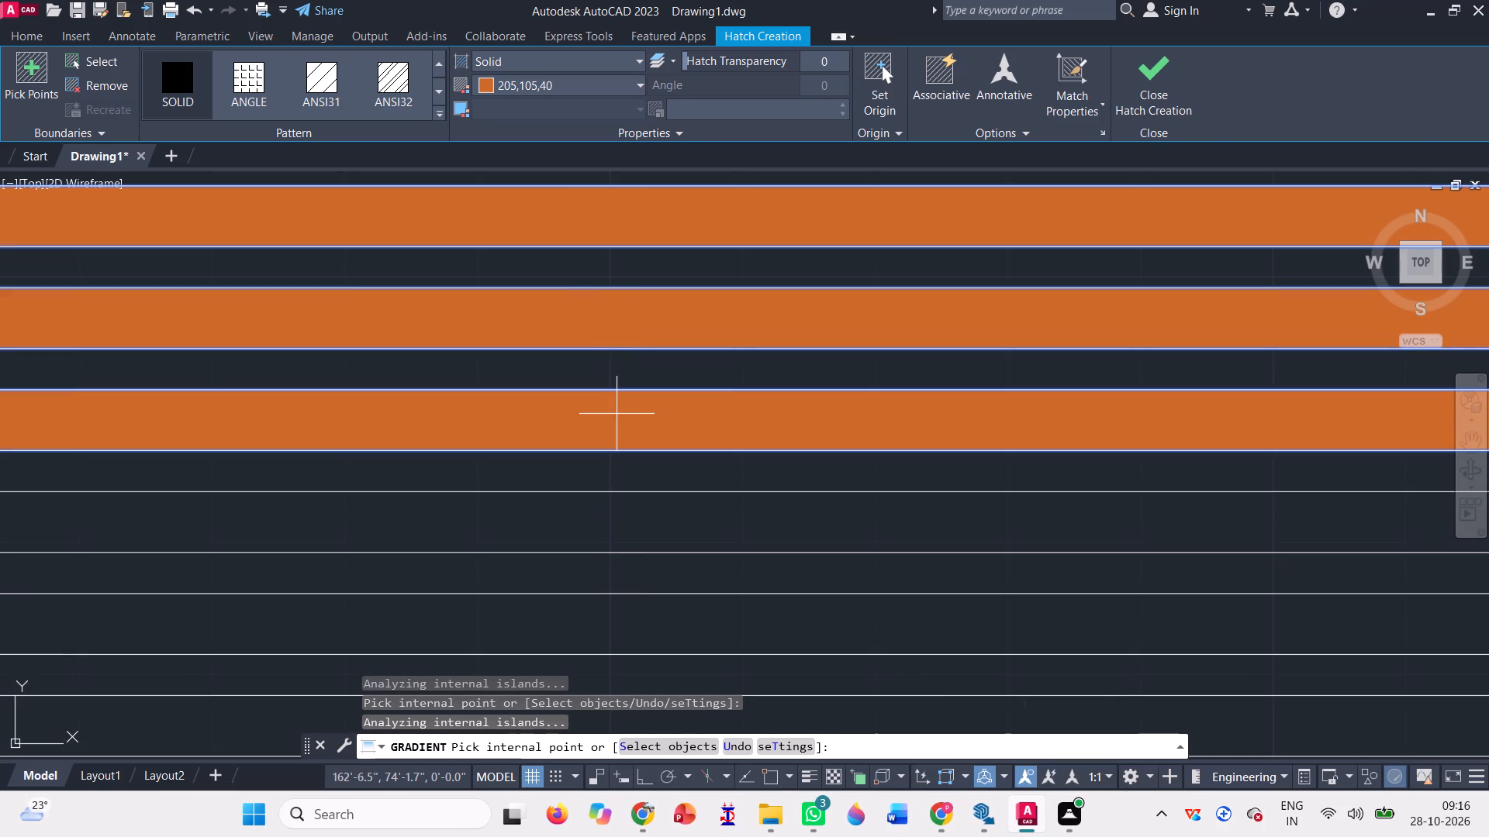
Fill the remaining ten ground-floor slats down to the lowest one with the same 205,105,40 solid hatch.
scroll(630, 360, down, 4)
scroll(648, 497, up, 2)
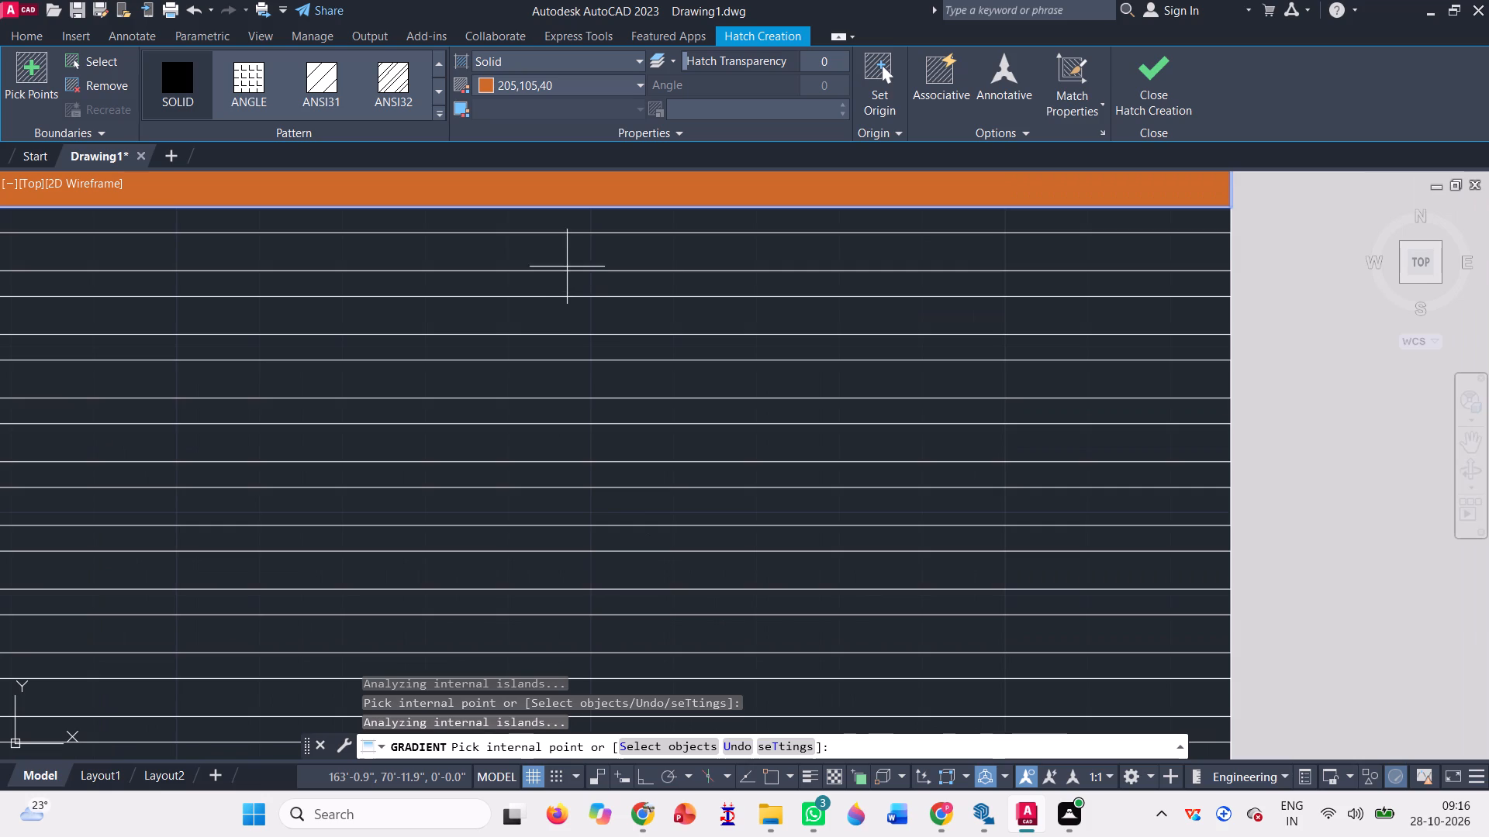
click(568, 258)
click(573, 311)
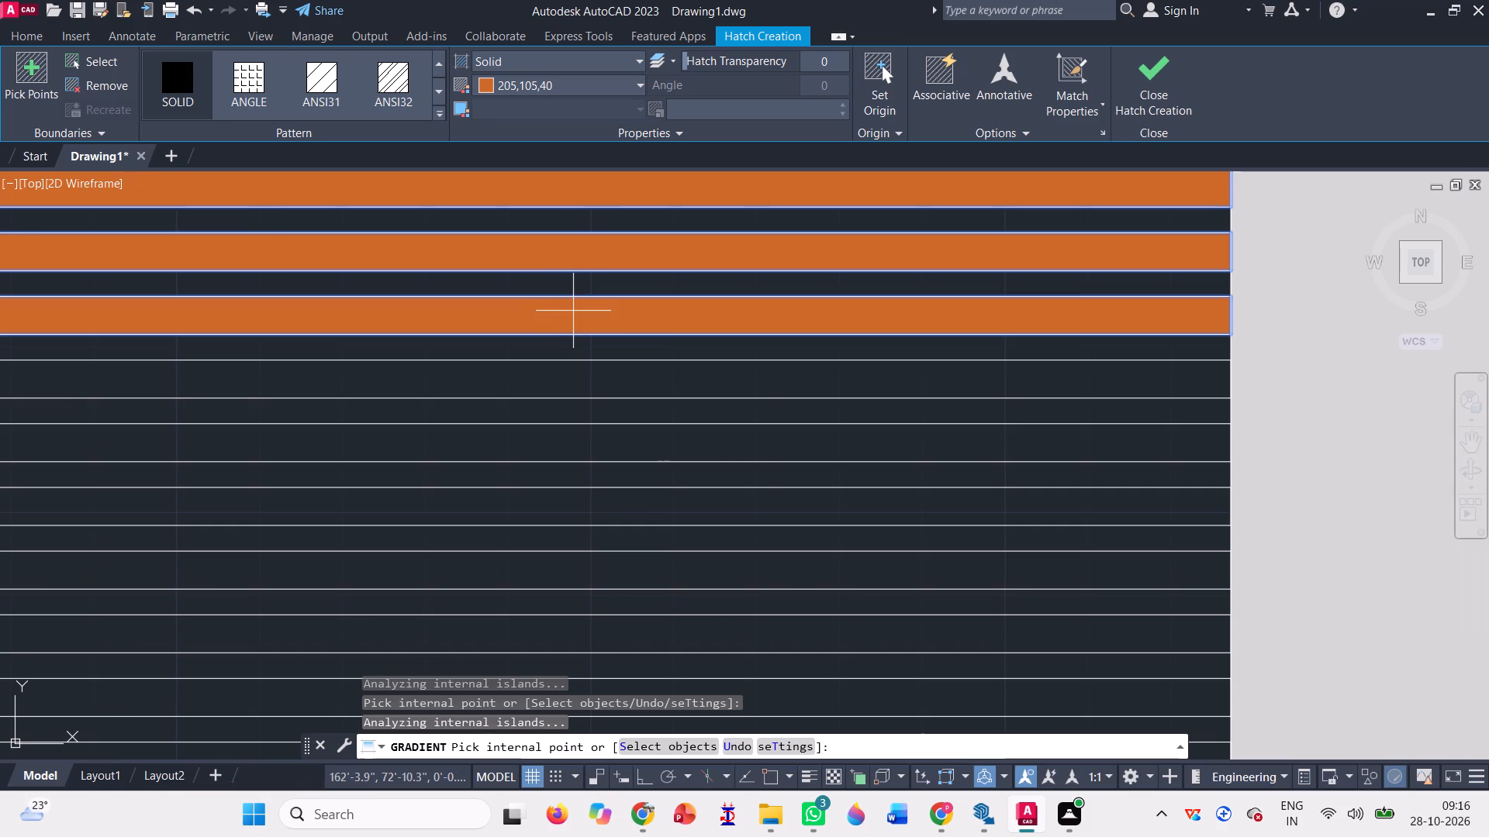
click(589, 376)
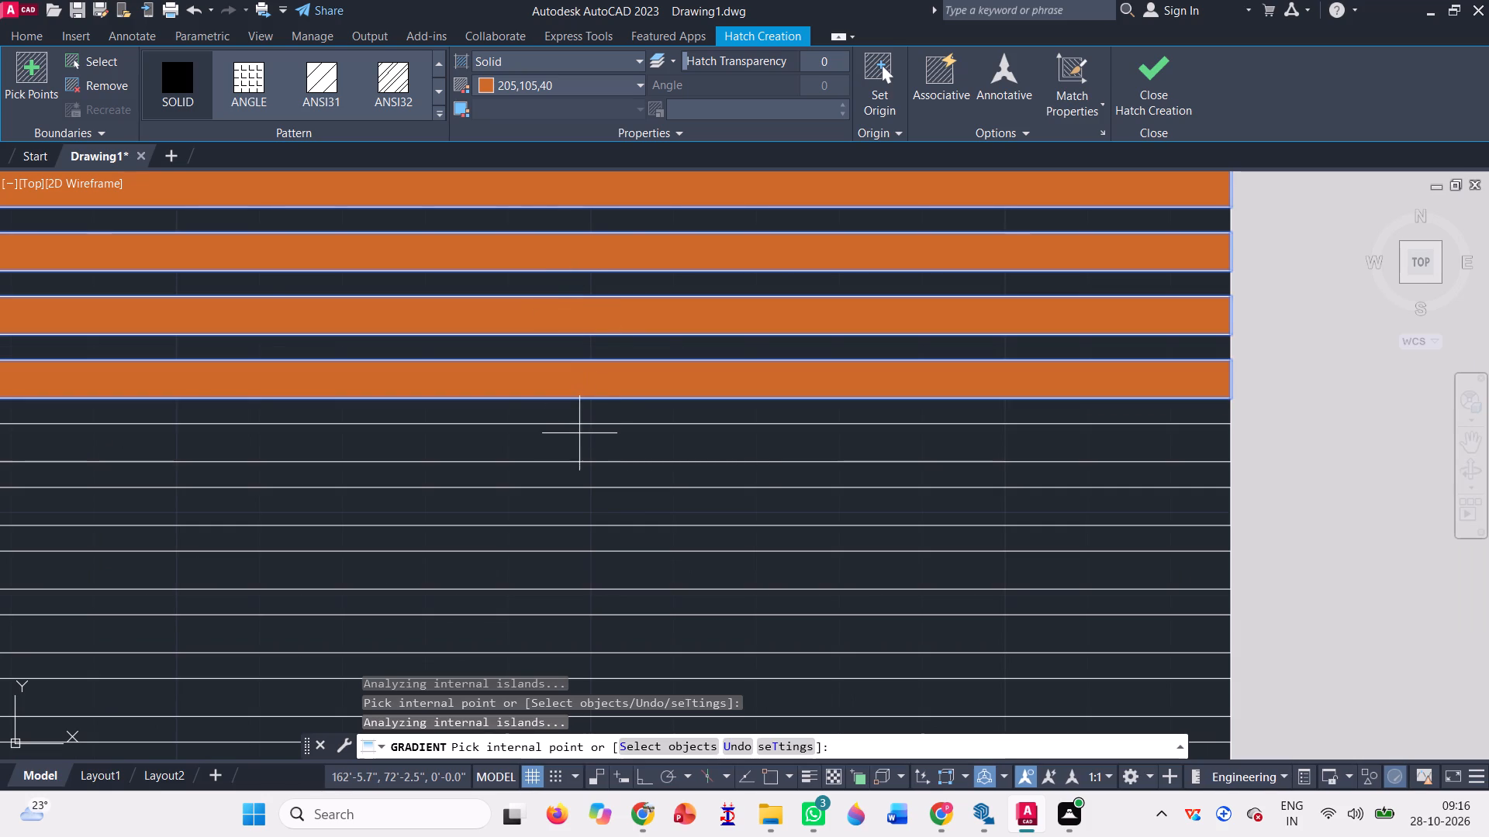
click(579, 433)
click(613, 504)
scroll(633, 375, down, 3)
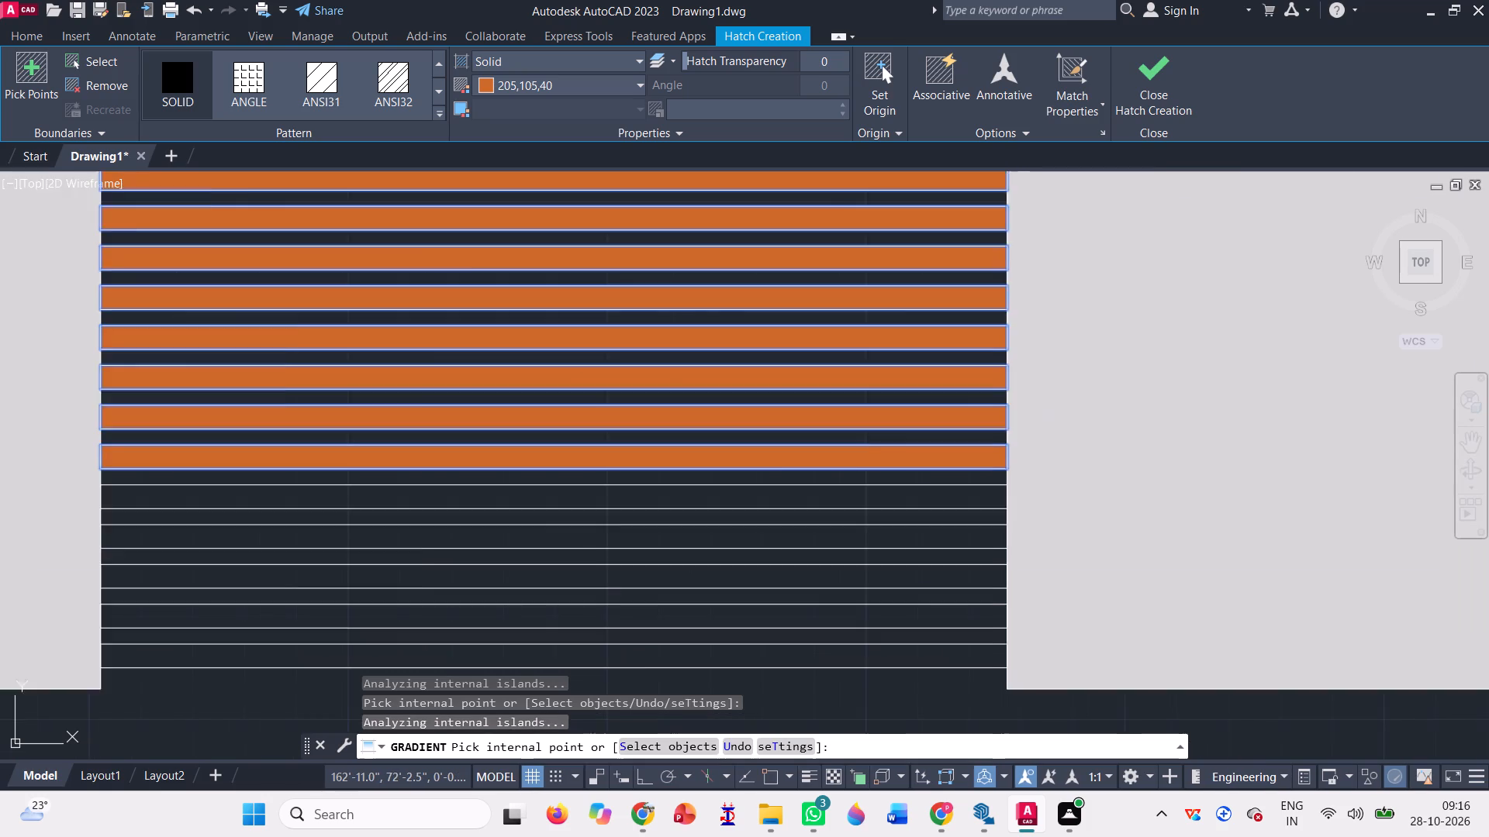
scroll(661, 544, up, 2)
click(601, 305)
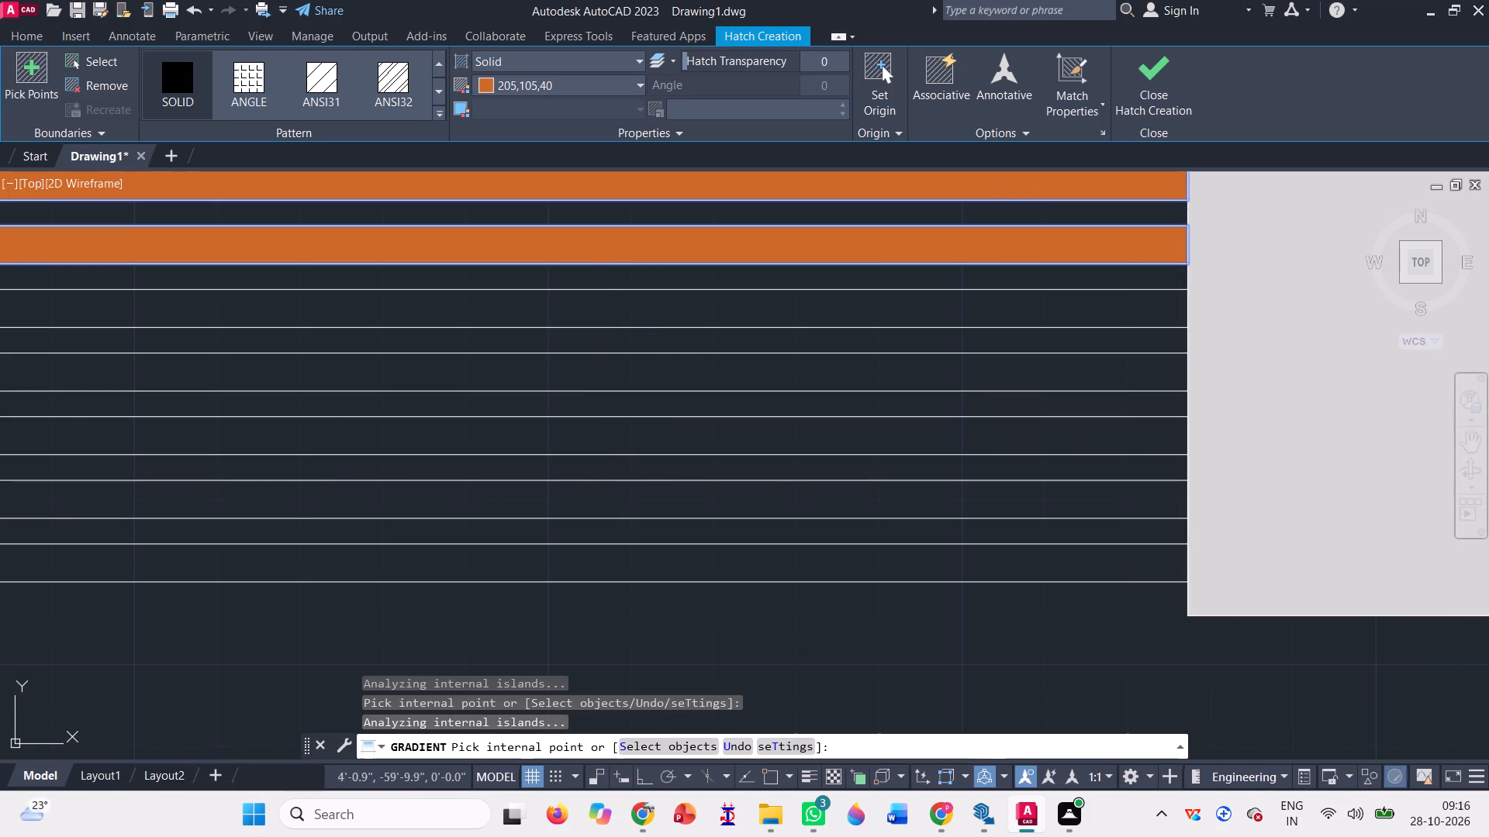
click(603, 377)
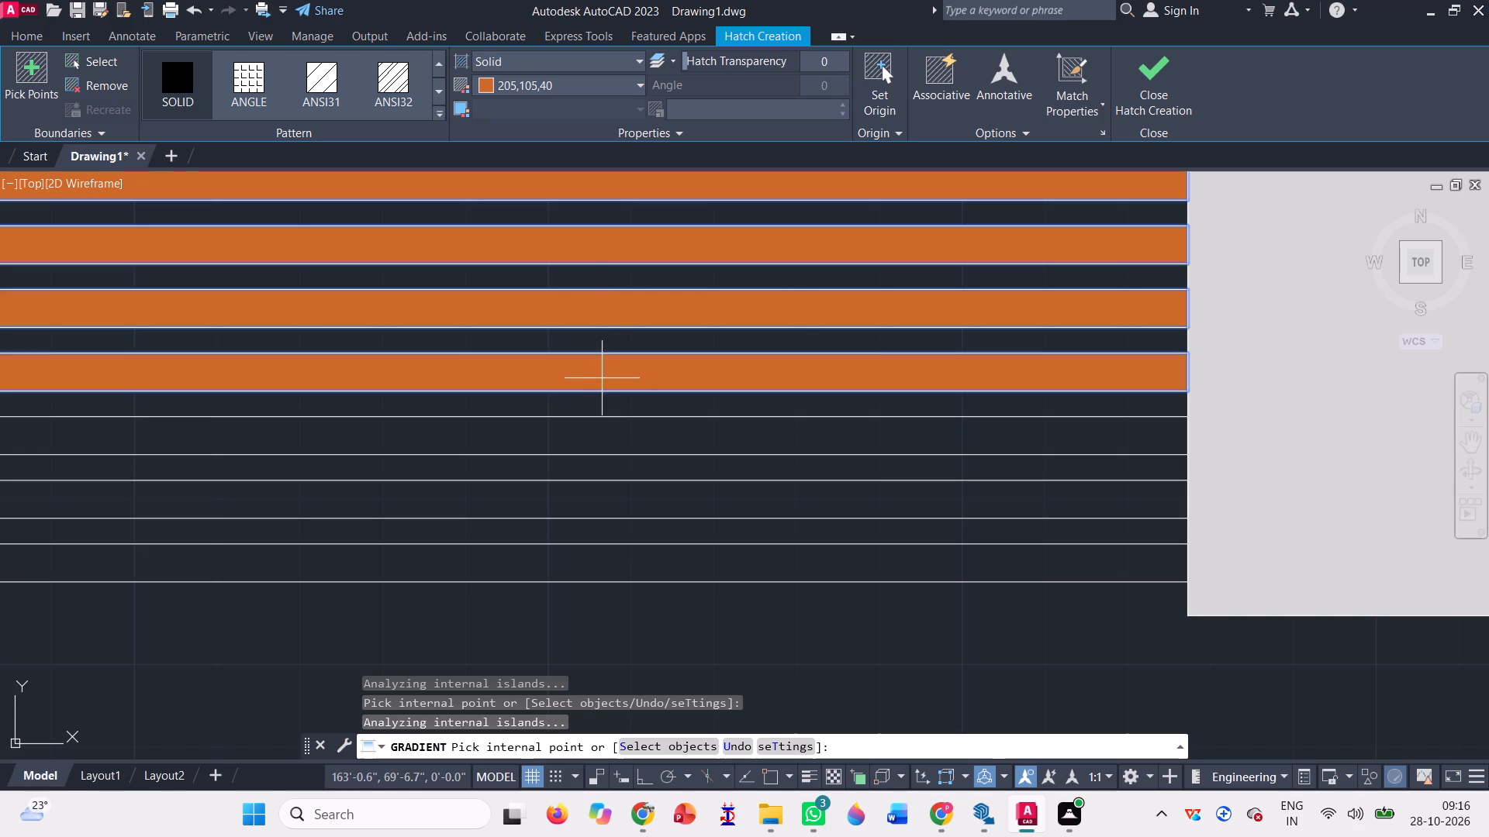
click(603, 428)
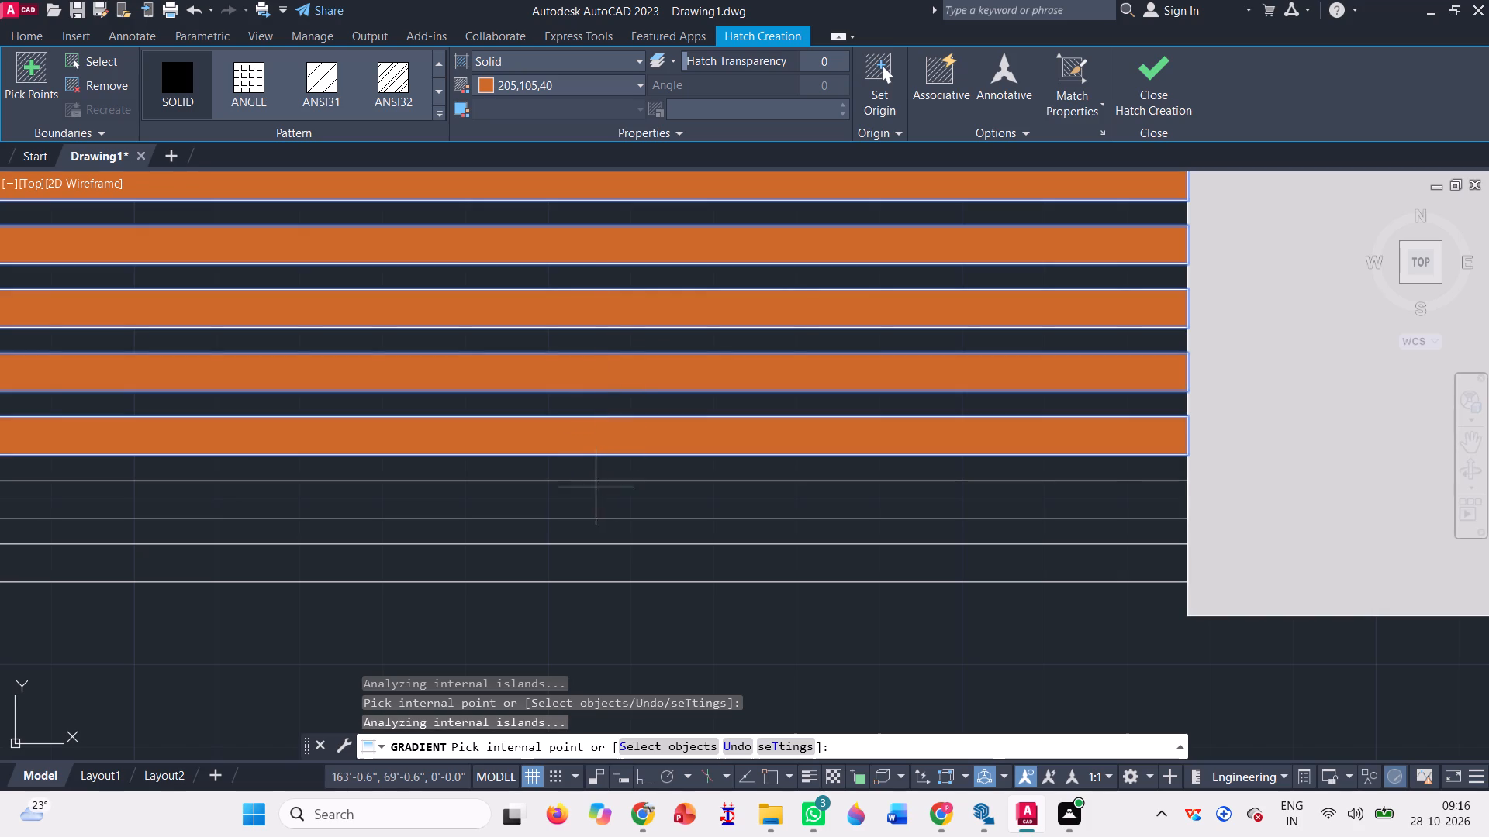
click(596, 487)
click(609, 553)
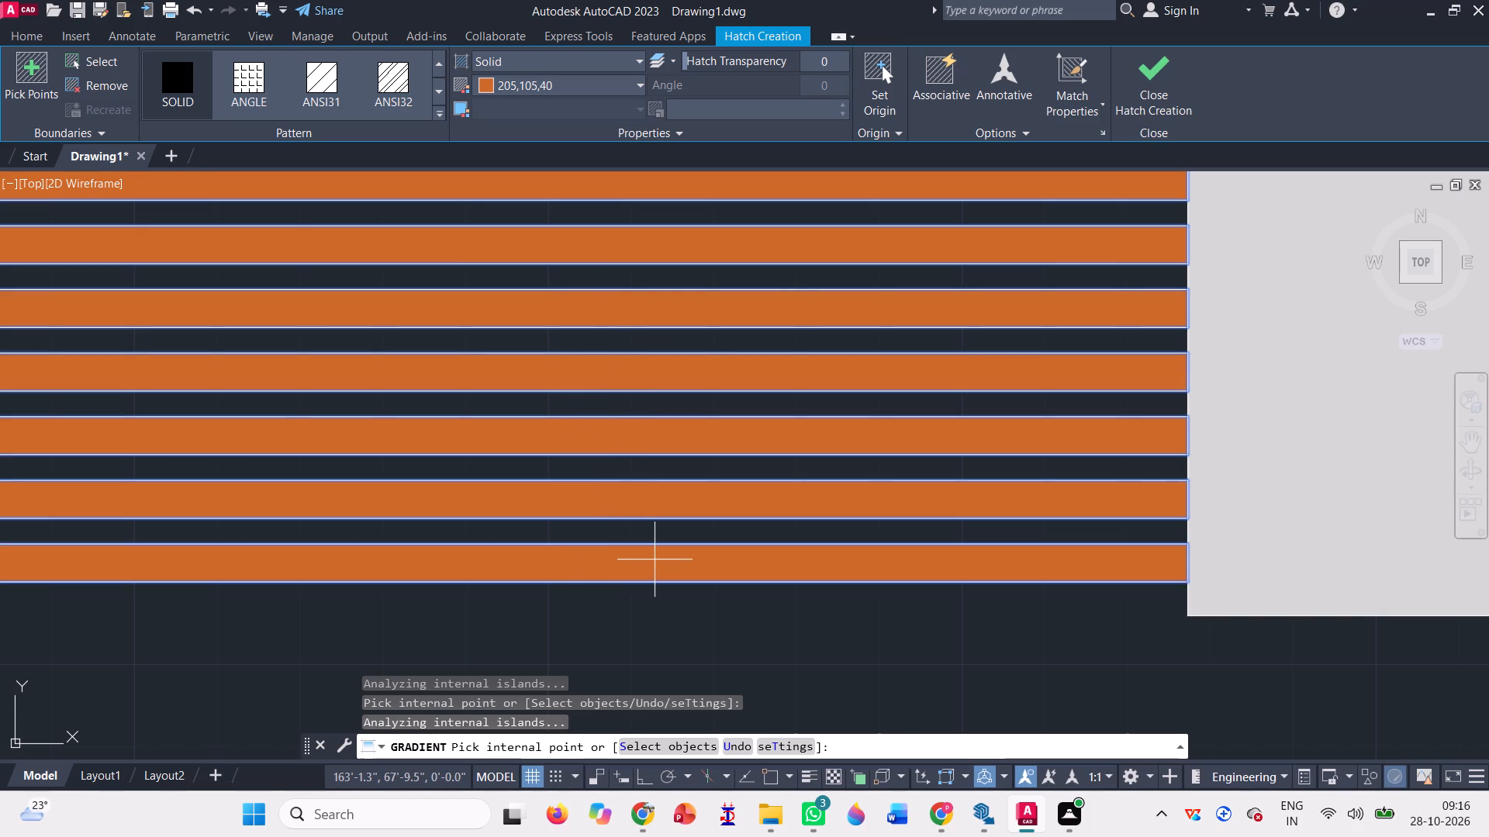
Open the full colour selection for the orange hatch and try a darker luminance.
scroll(655, 560, down, 2)
click(630, 86)
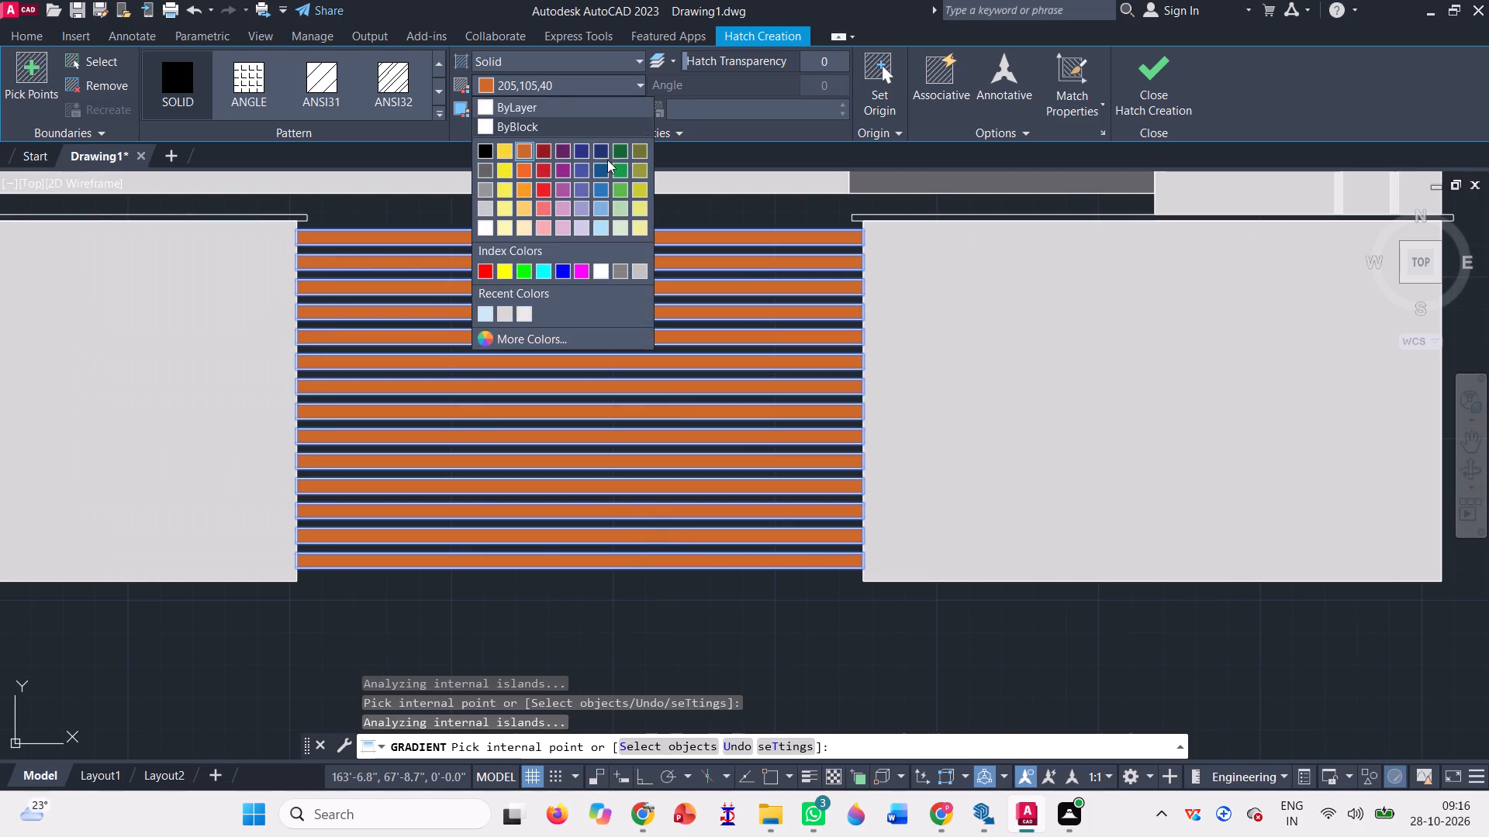
click(527, 338)
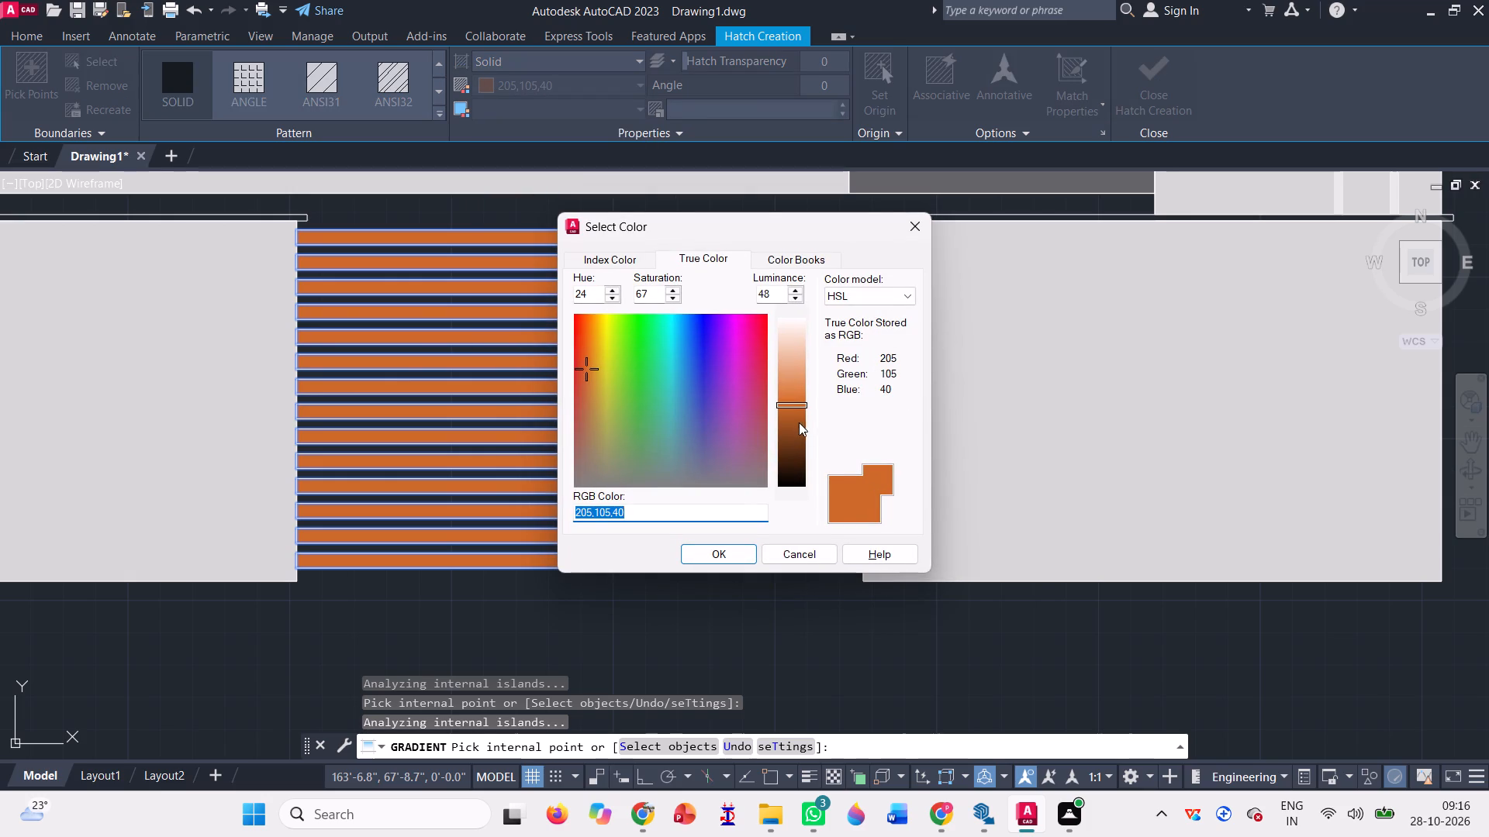
click(796, 422)
click(798, 432)
click(798, 432)
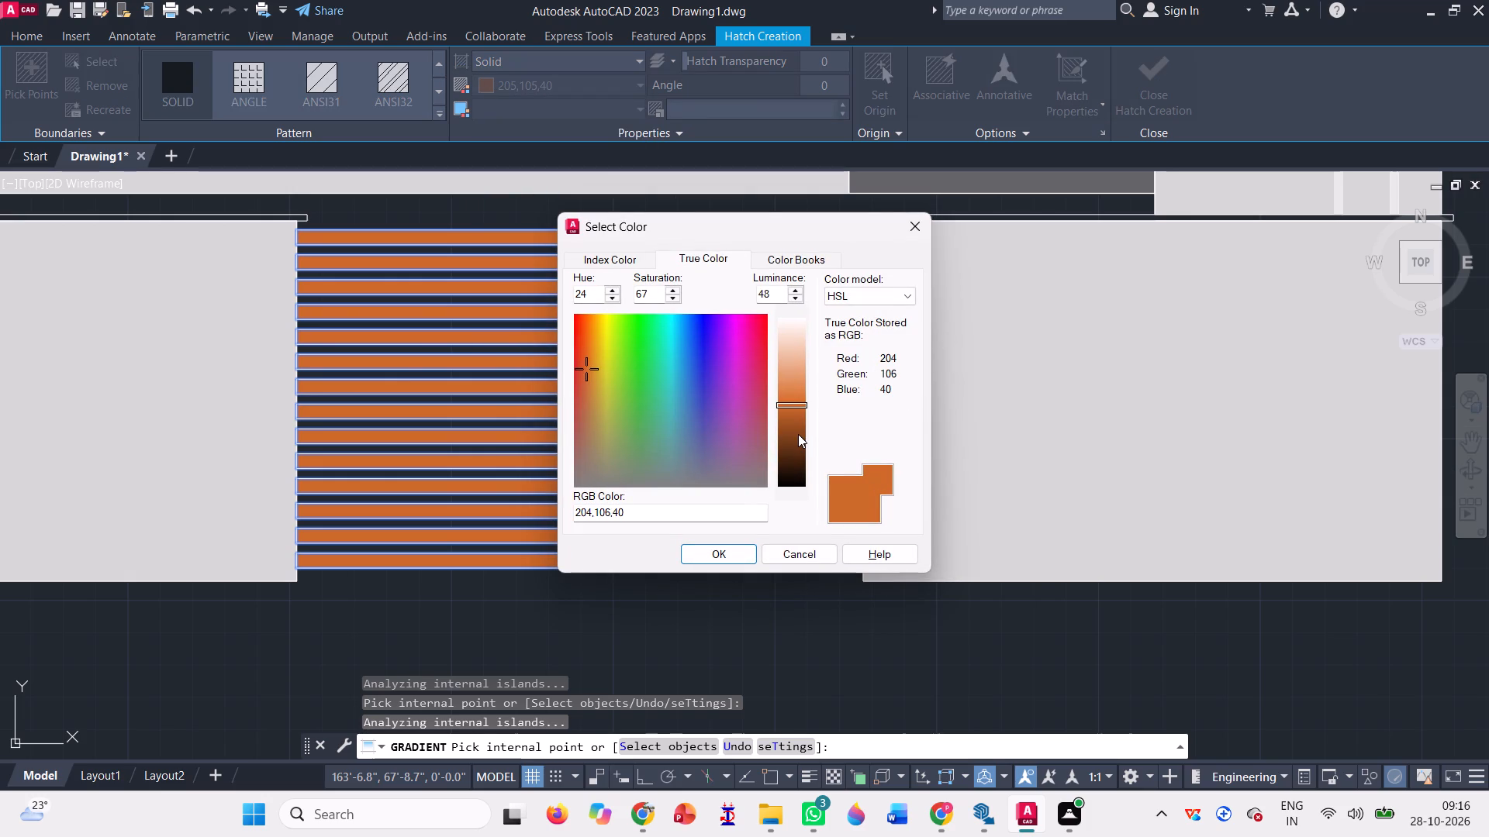
click(800, 438)
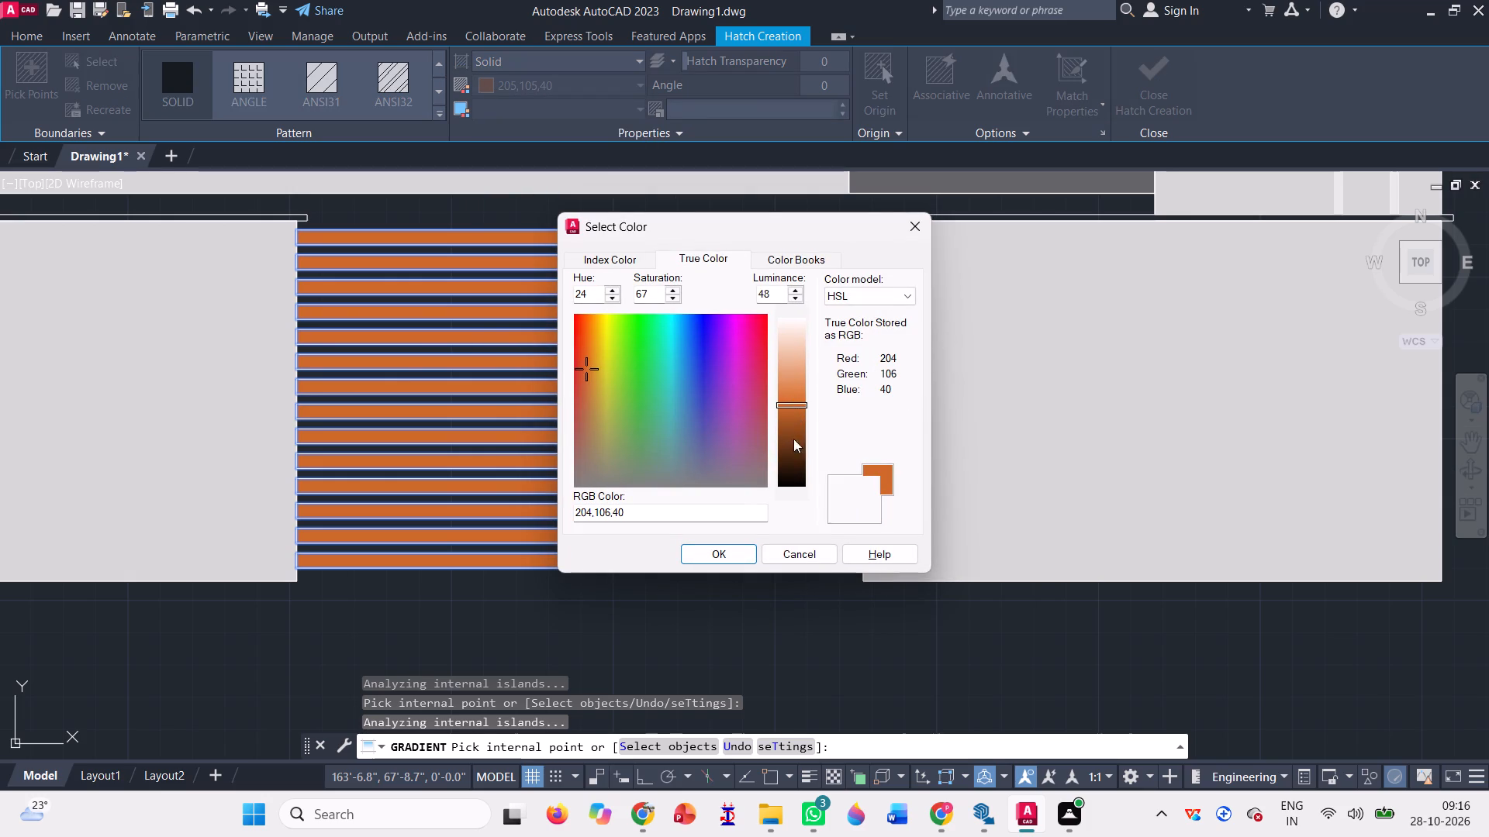
Examine the DIC COLOR GUIDE(R) colour book for a darker orange-brown shade for the hatch.
click(785, 253)
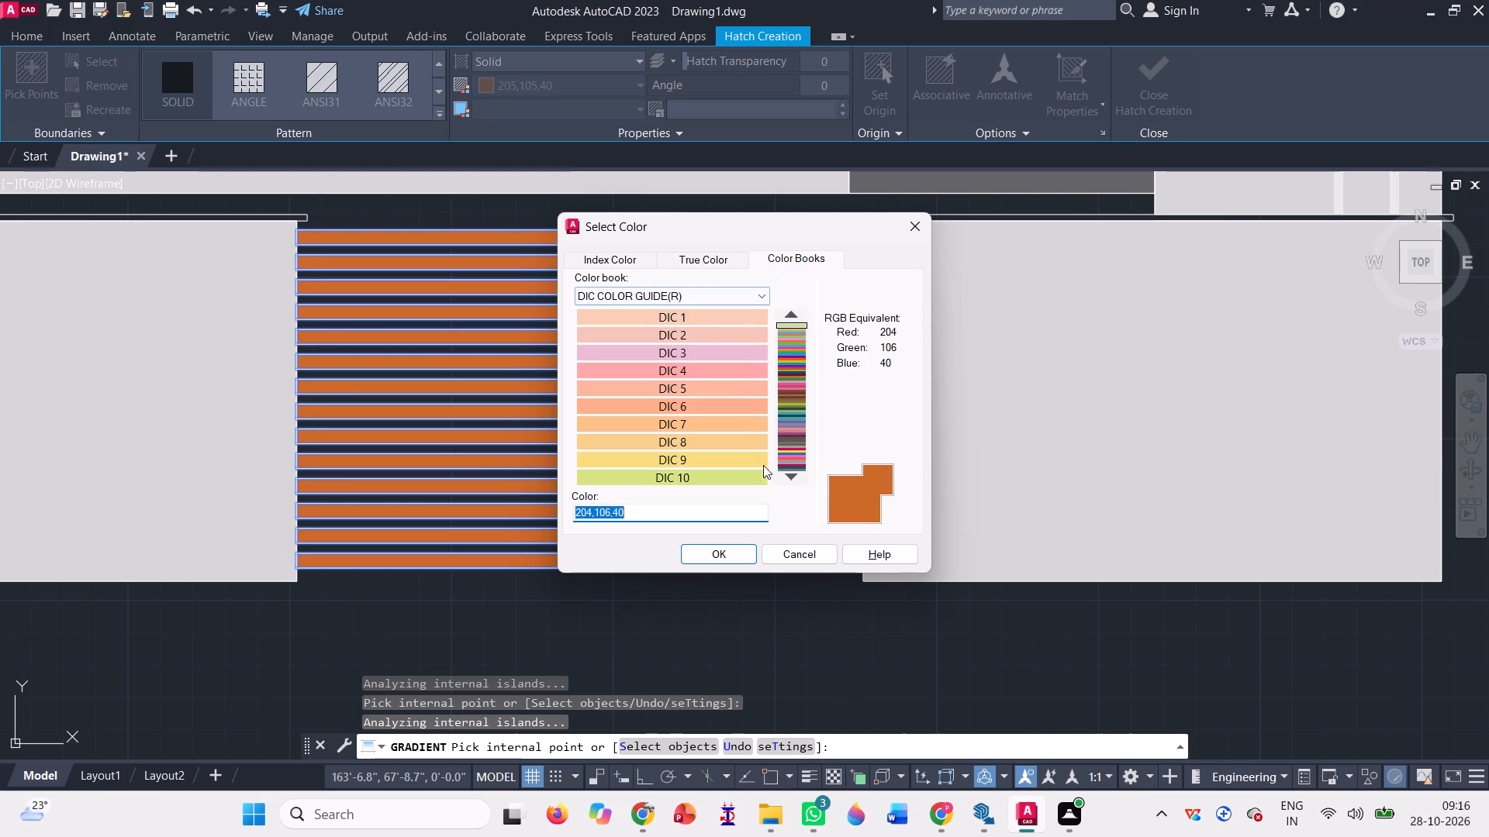
click(798, 480)
click(796, 479)
click(796, 479)
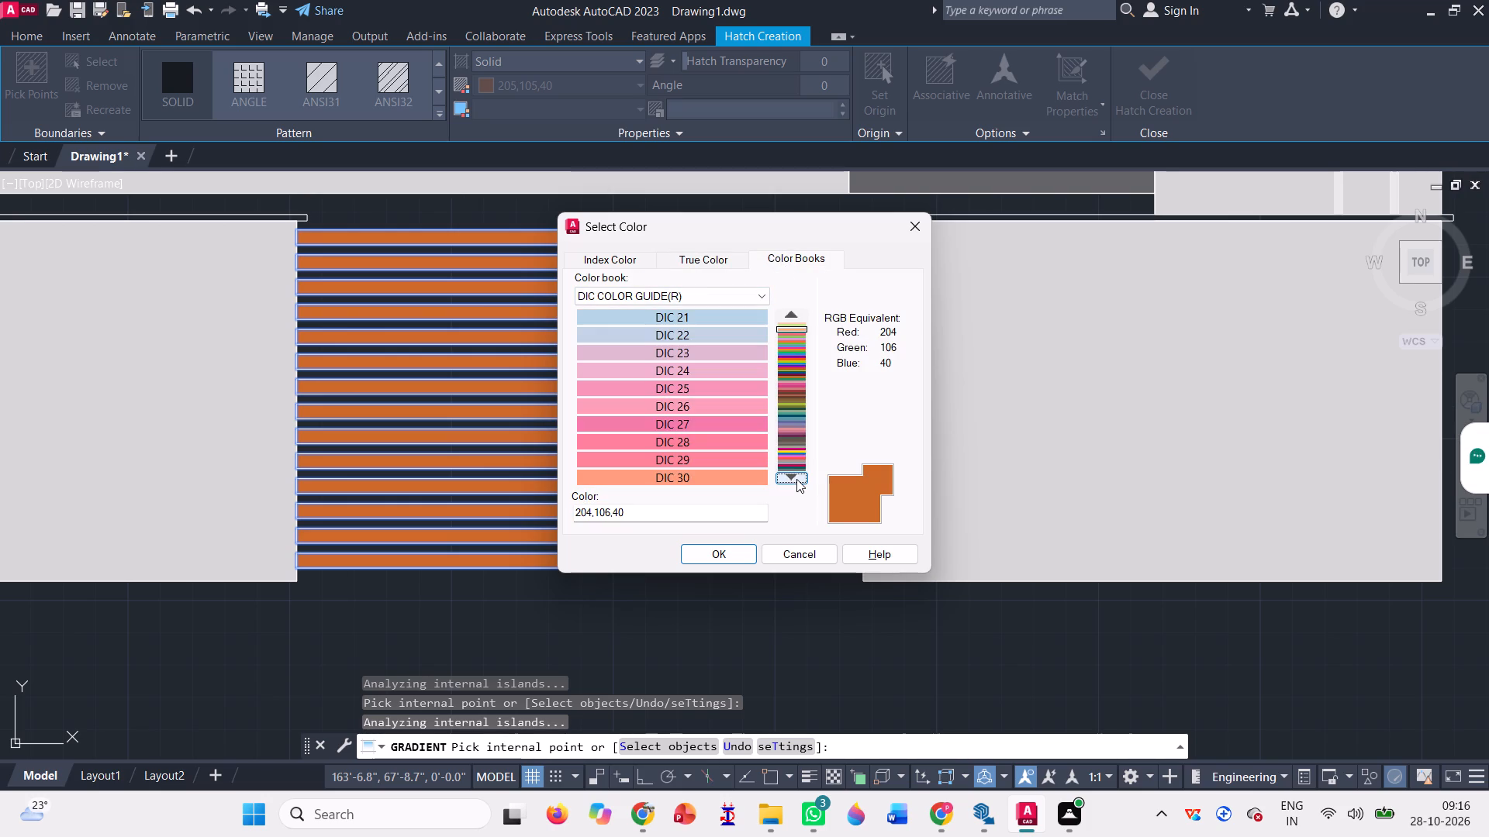
click(796, 479)
click(796, 479)
click(796, 479)
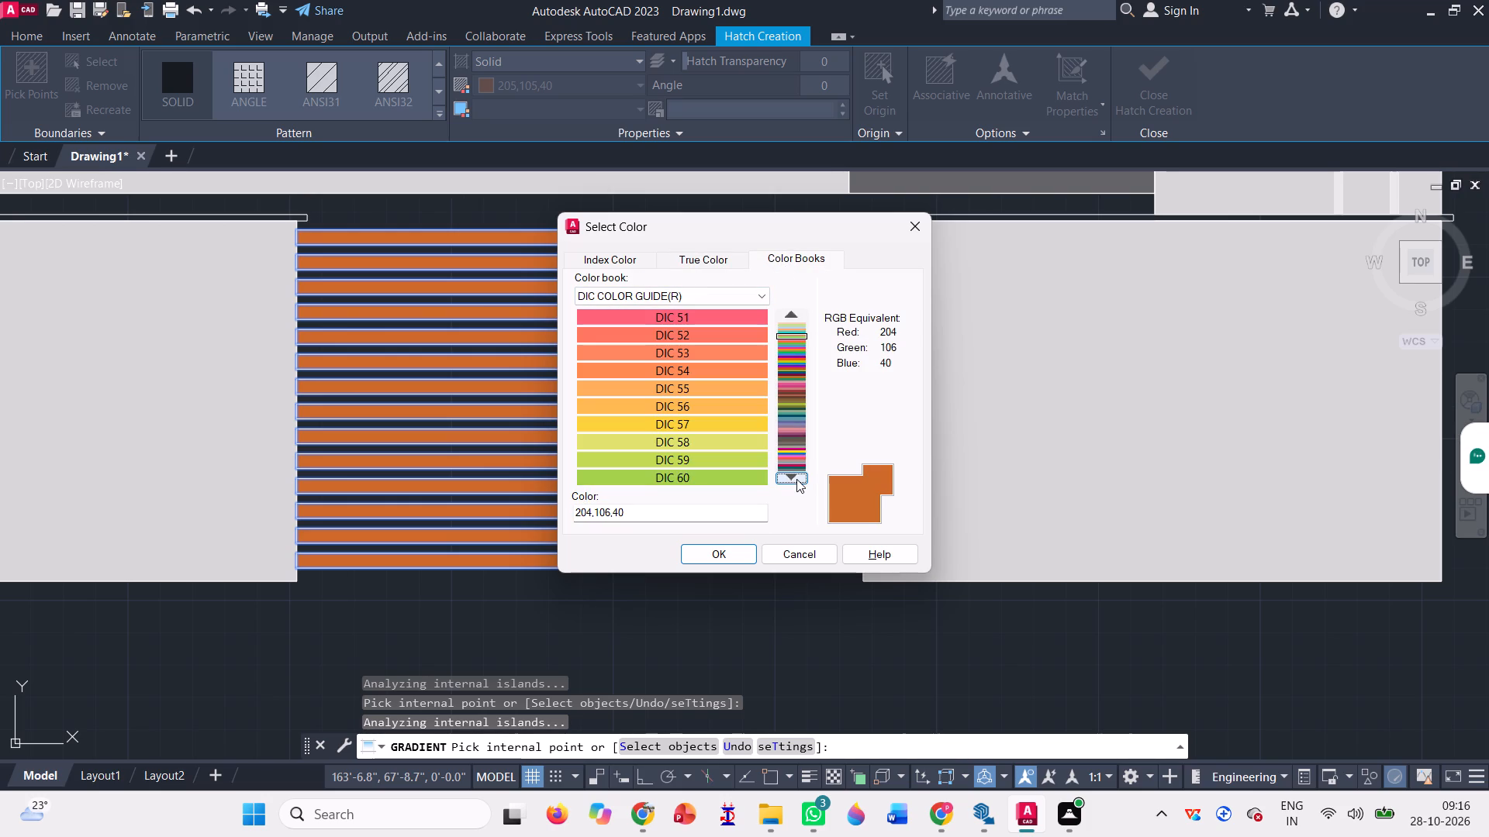
click(796, 479)
click(796, 479)
click(796, 479)
click(796, 479)
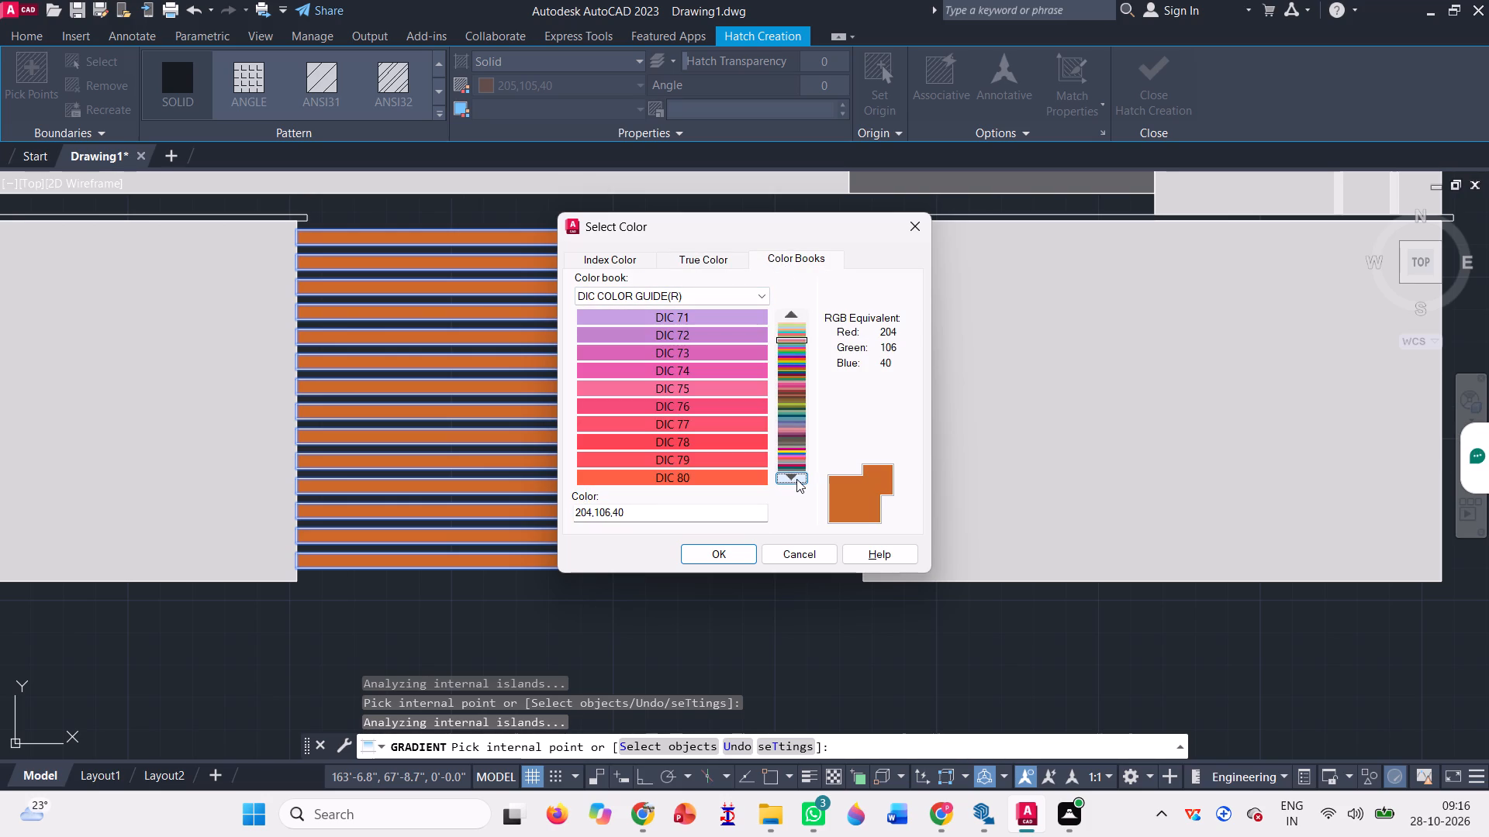
triple_click(796, 479)
triple_click(796, 479)
double_click(796, 479)
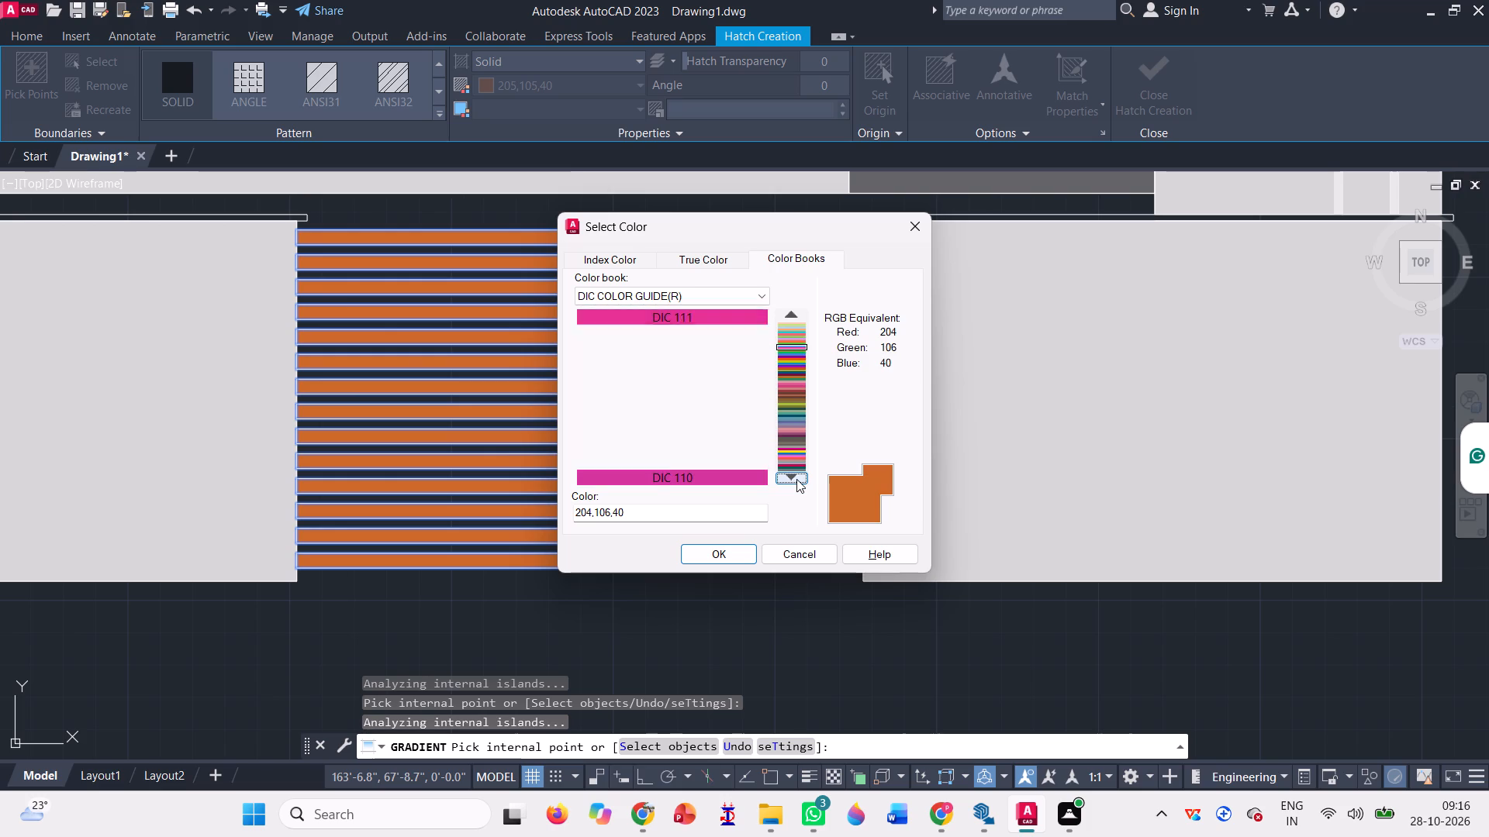
click(796, 479)
click(796, 477)
click(796, 477)
click(796, 477)
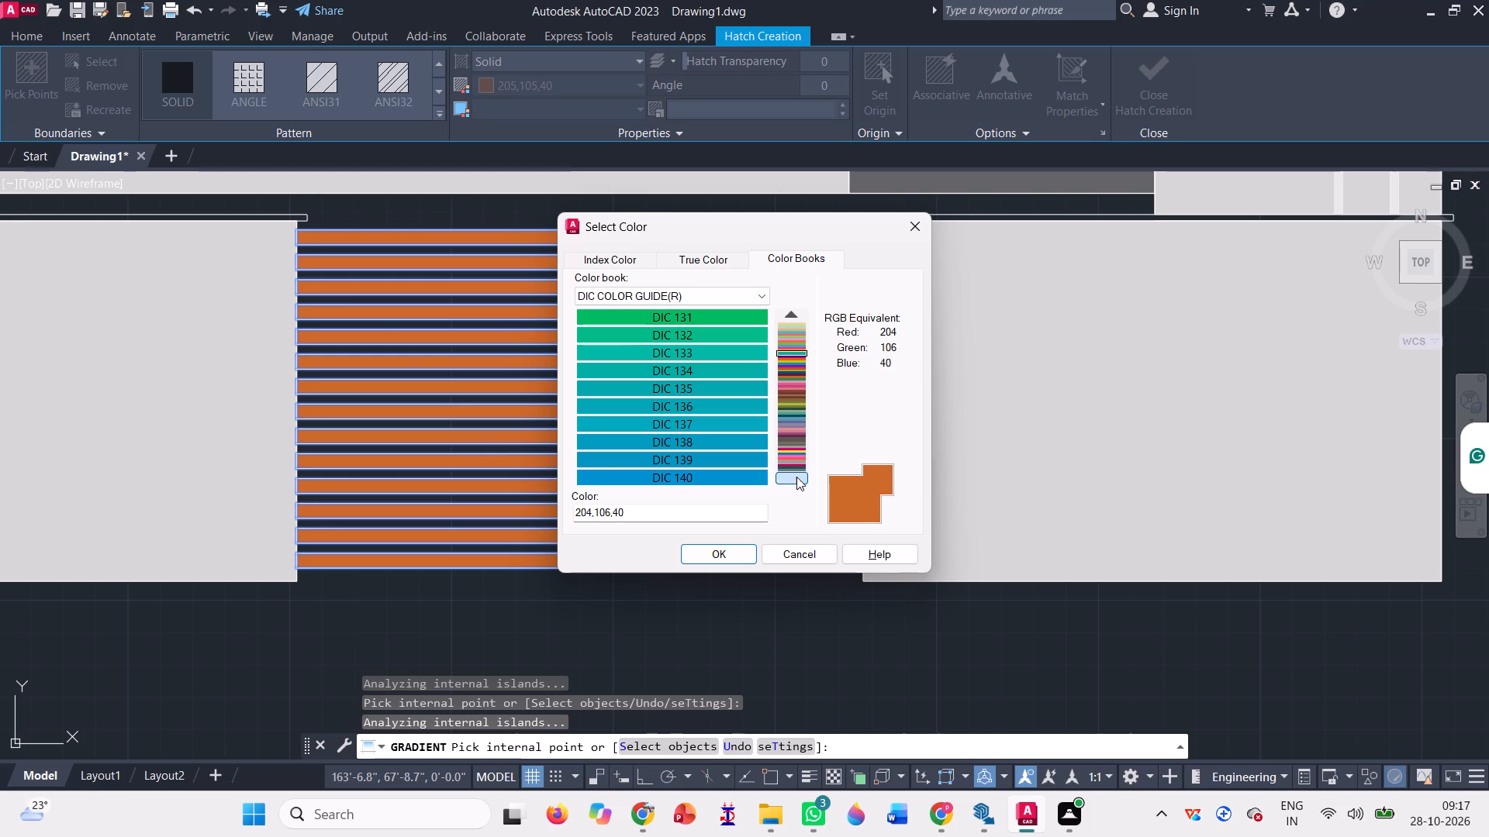
click(796, 477)
click(796, 475)
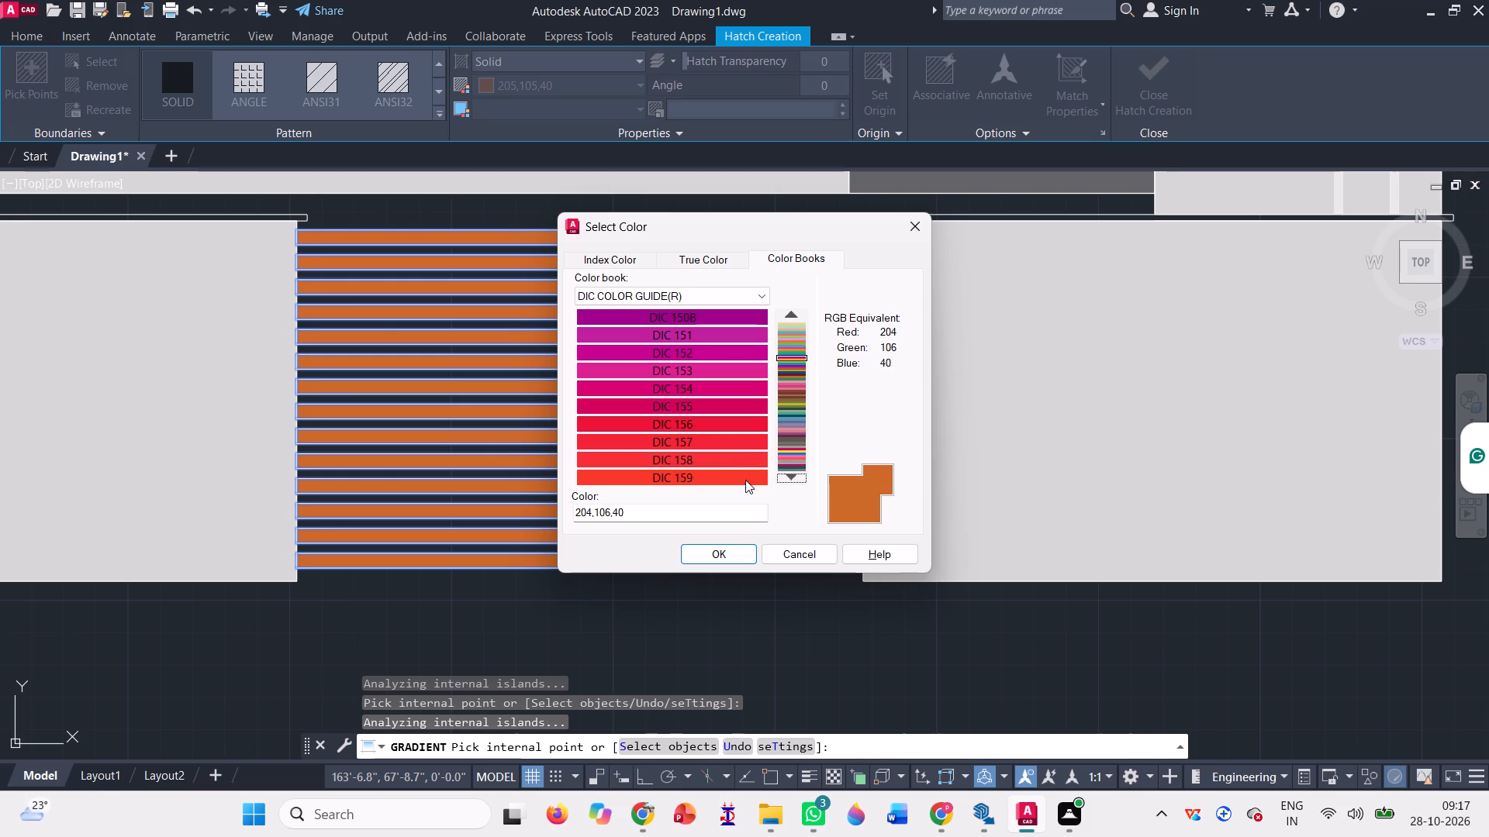
click(797, 483)
click(797, 483)
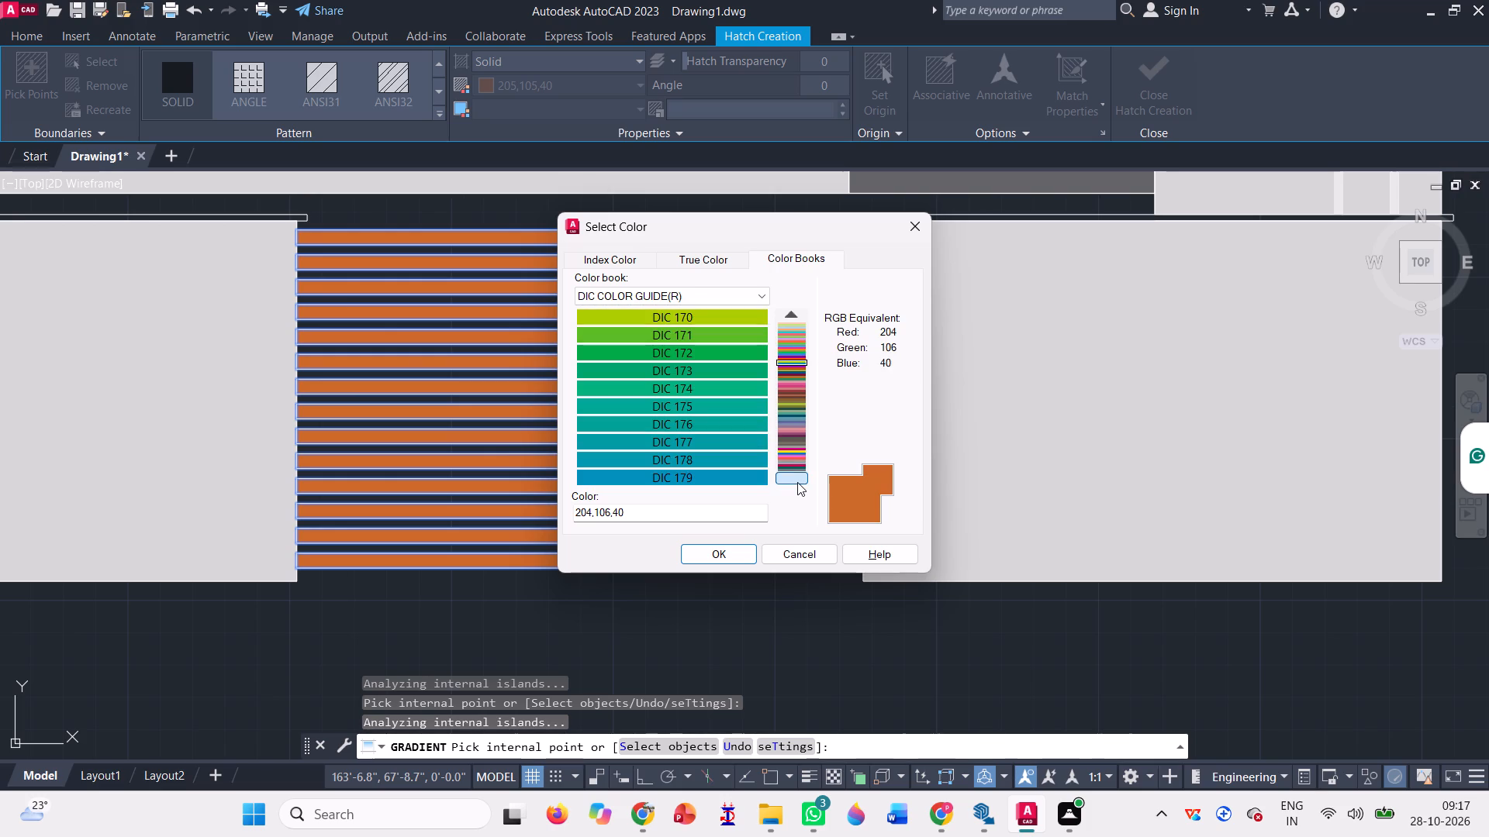
click(797, 483)
click(797, 482)
click(797, 482)
click(797, 482)
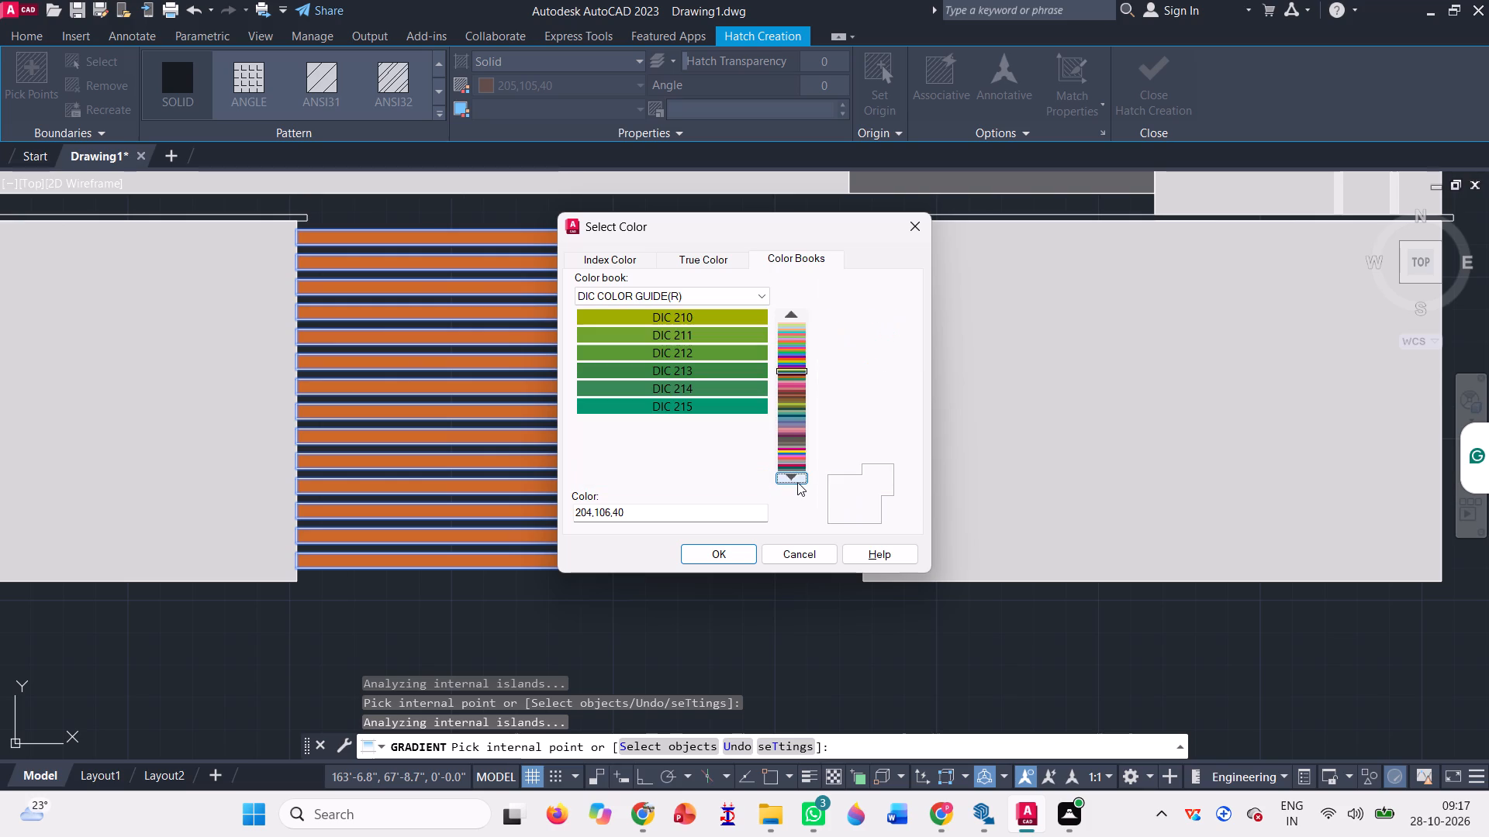
click(799, 310)
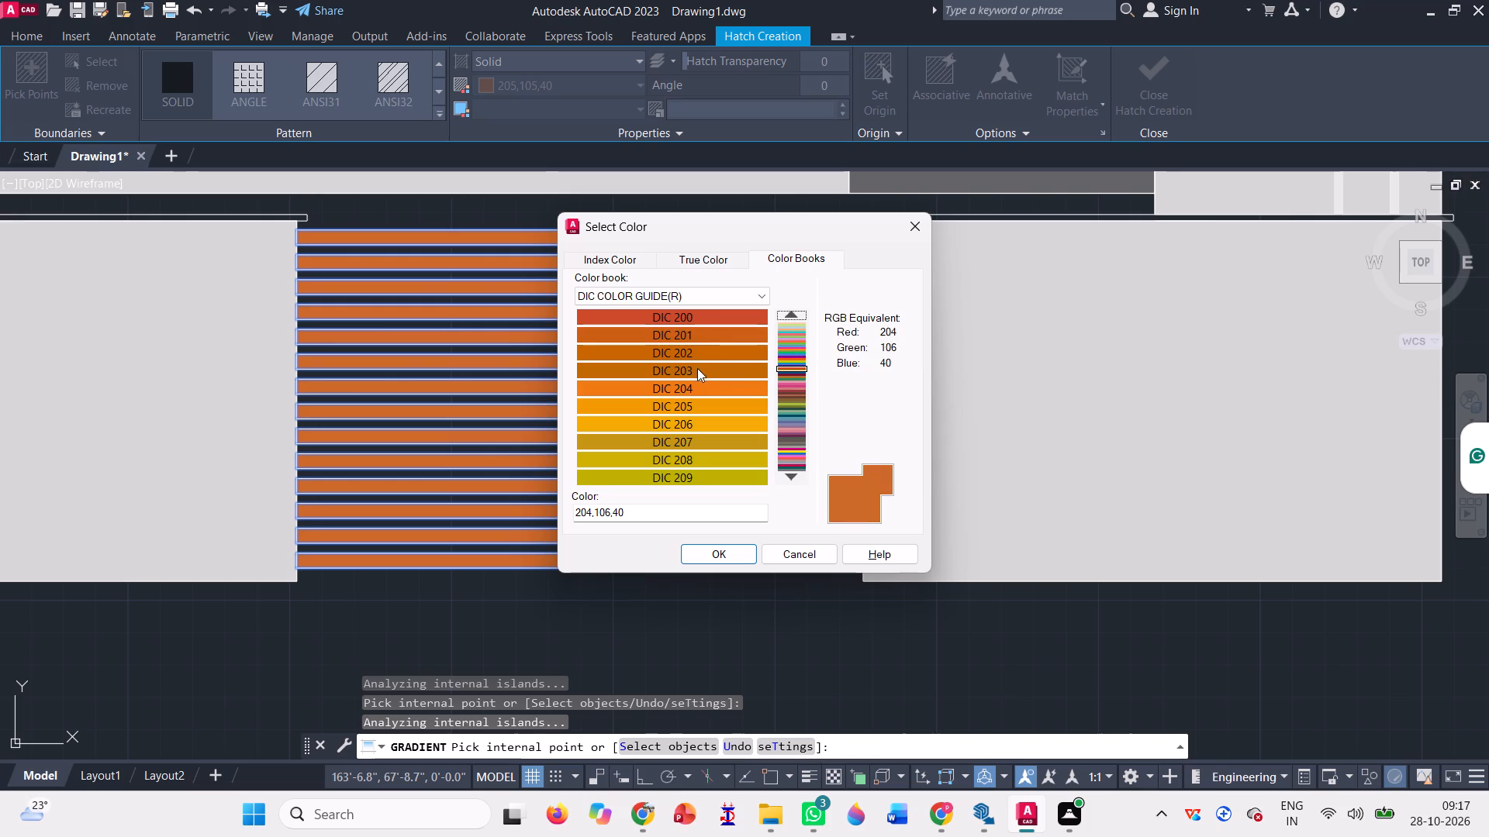
Set the hatch colour to DIC 239 for the ground-floor slats and top-floor opening, and finish the hatch.
click(795, 479)
click(795, 479)
click(795, 479)
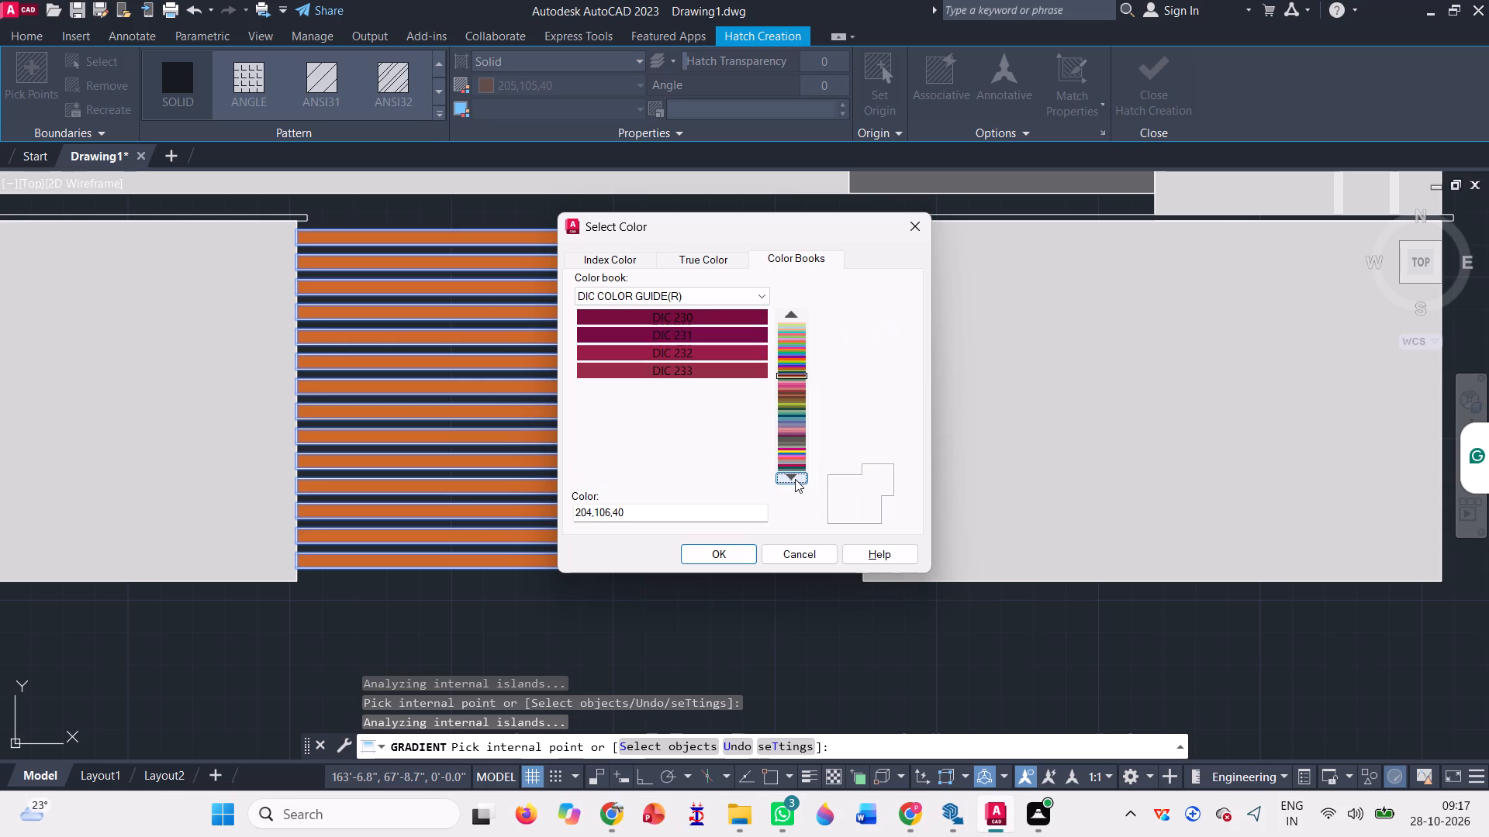
click(795, 479)
click(694, 486)
click(694, 484)
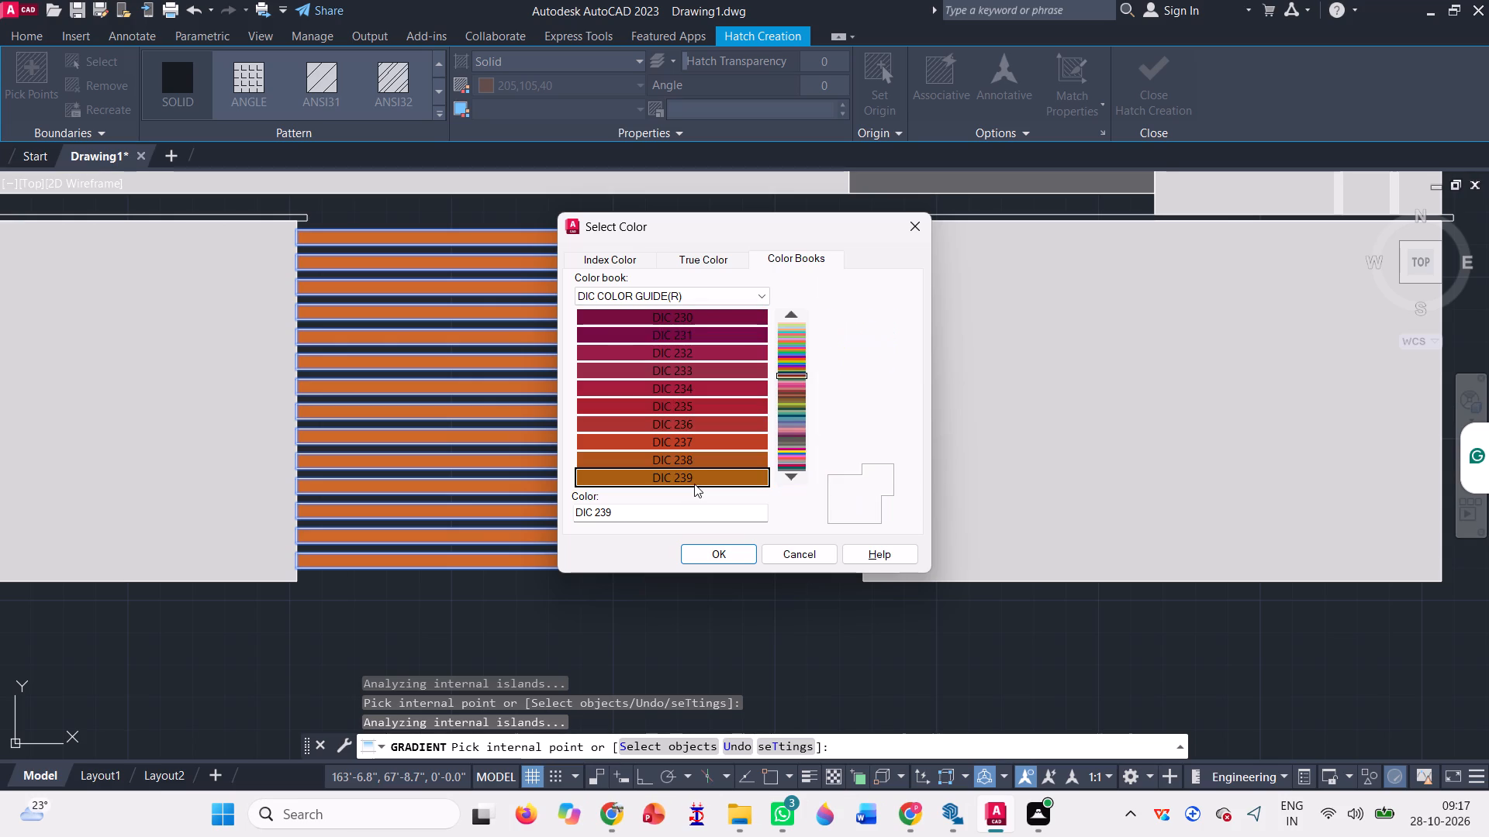
click(793, 467)
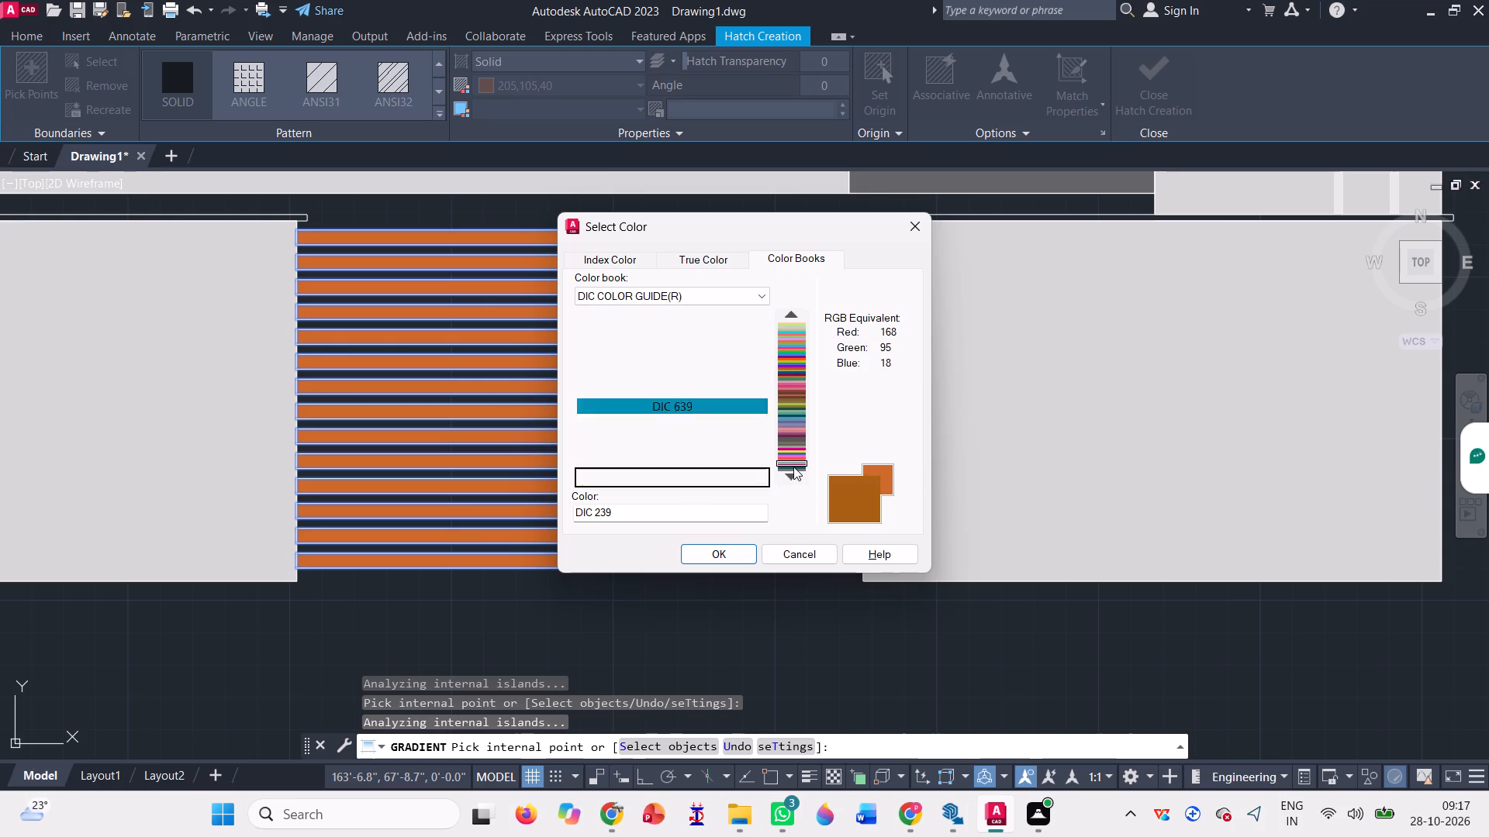
click(795, 476)
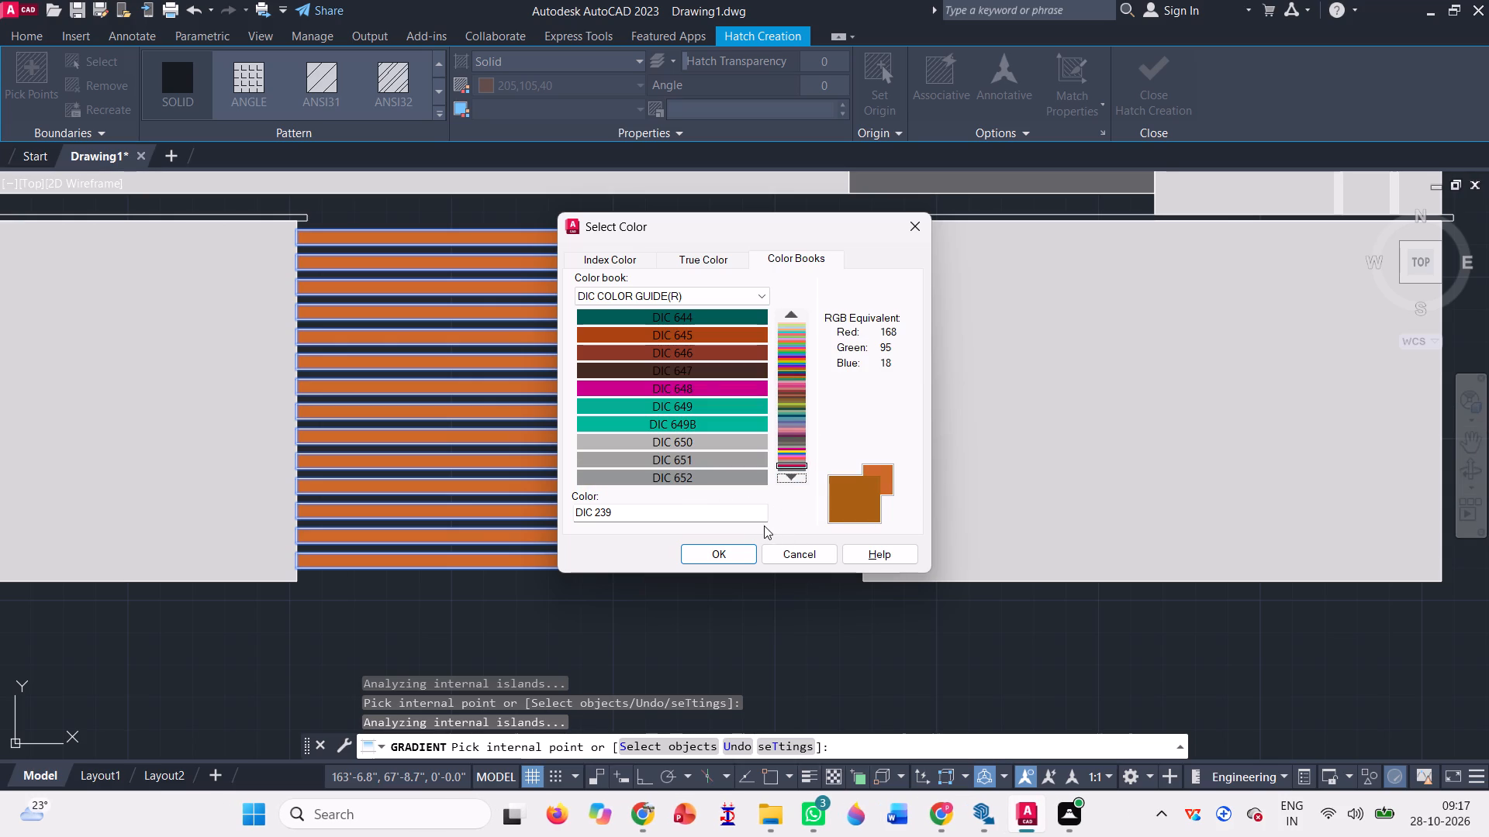
click(731, 550)
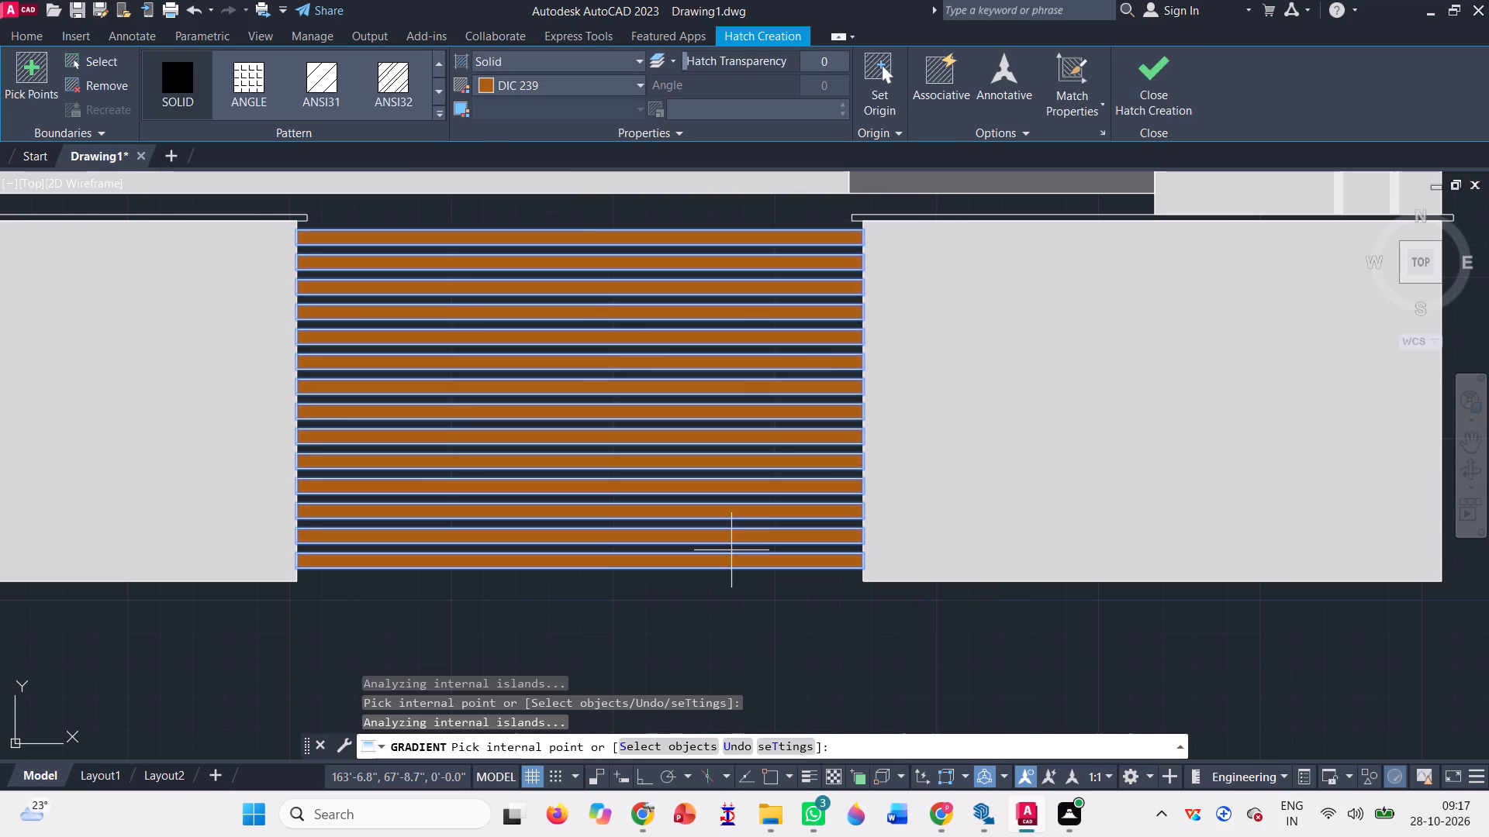
scroll(738, 566, down, 9)
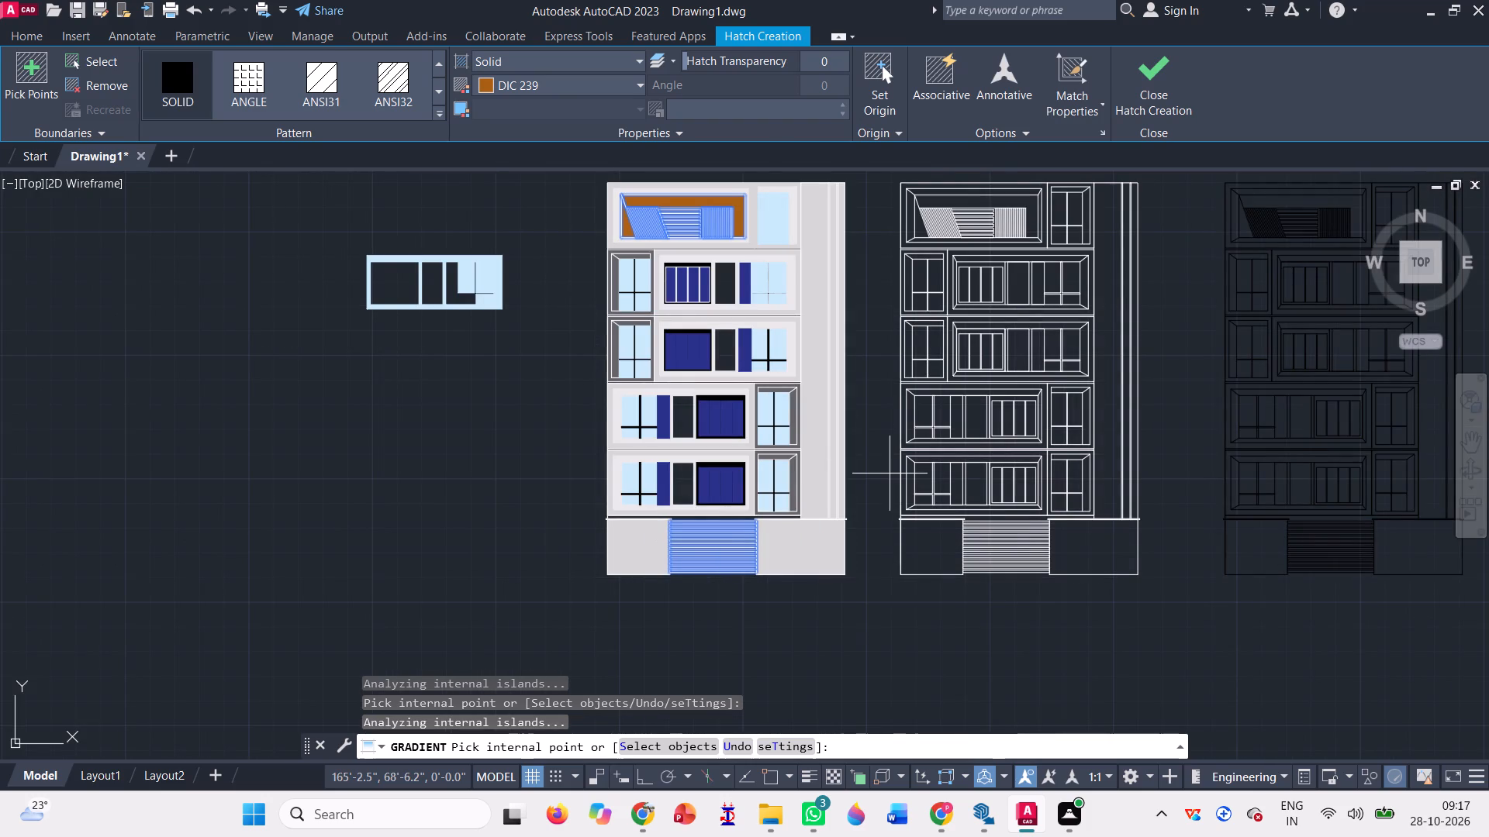
key(space)
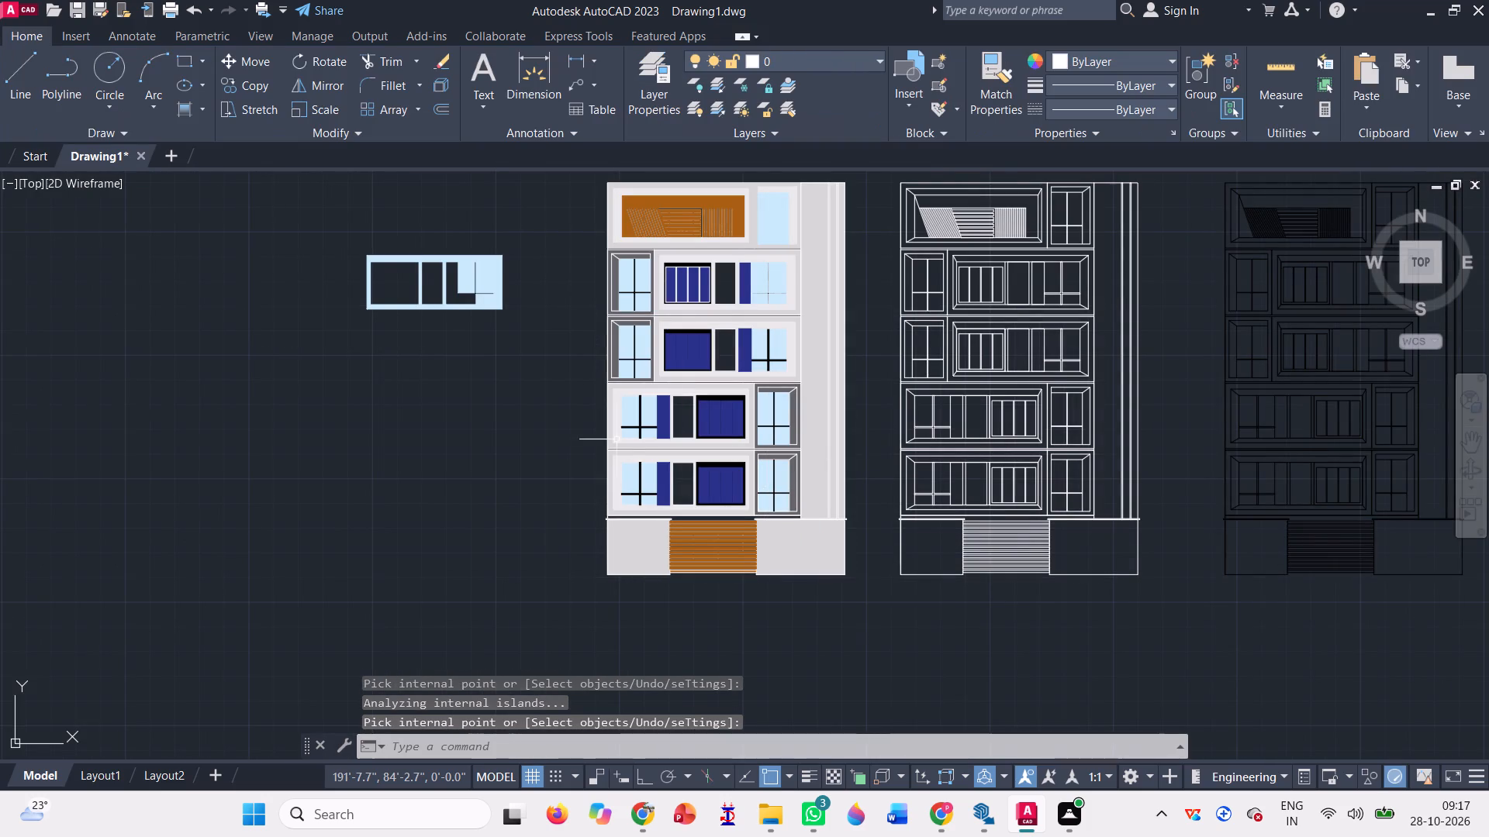
Fill the unfilled door panels on the two floors below the top floor with a solid hatch in index colour 24.
scroll(758, 254, up, 1)
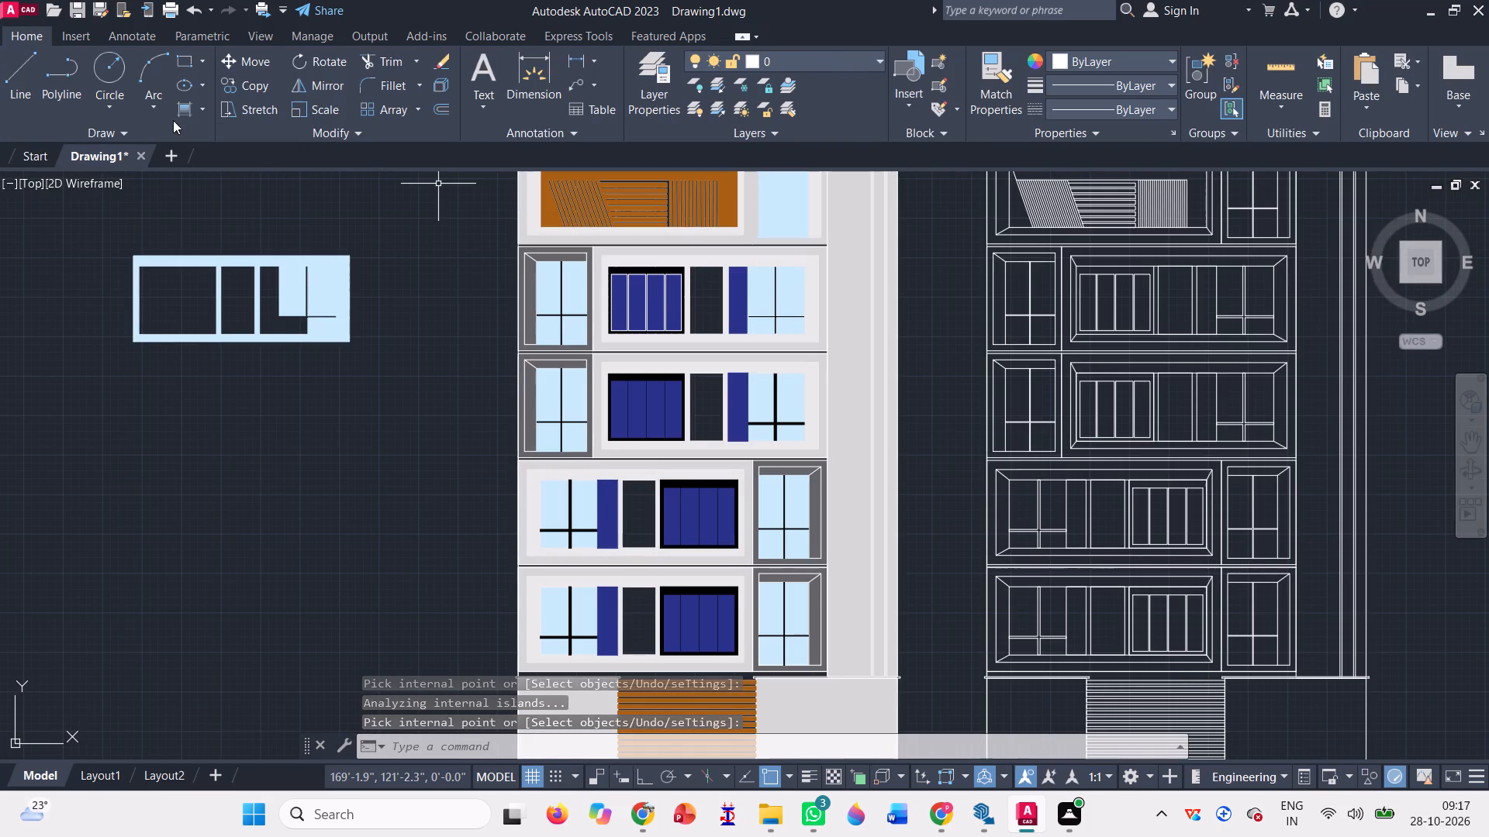
click(190, 111)
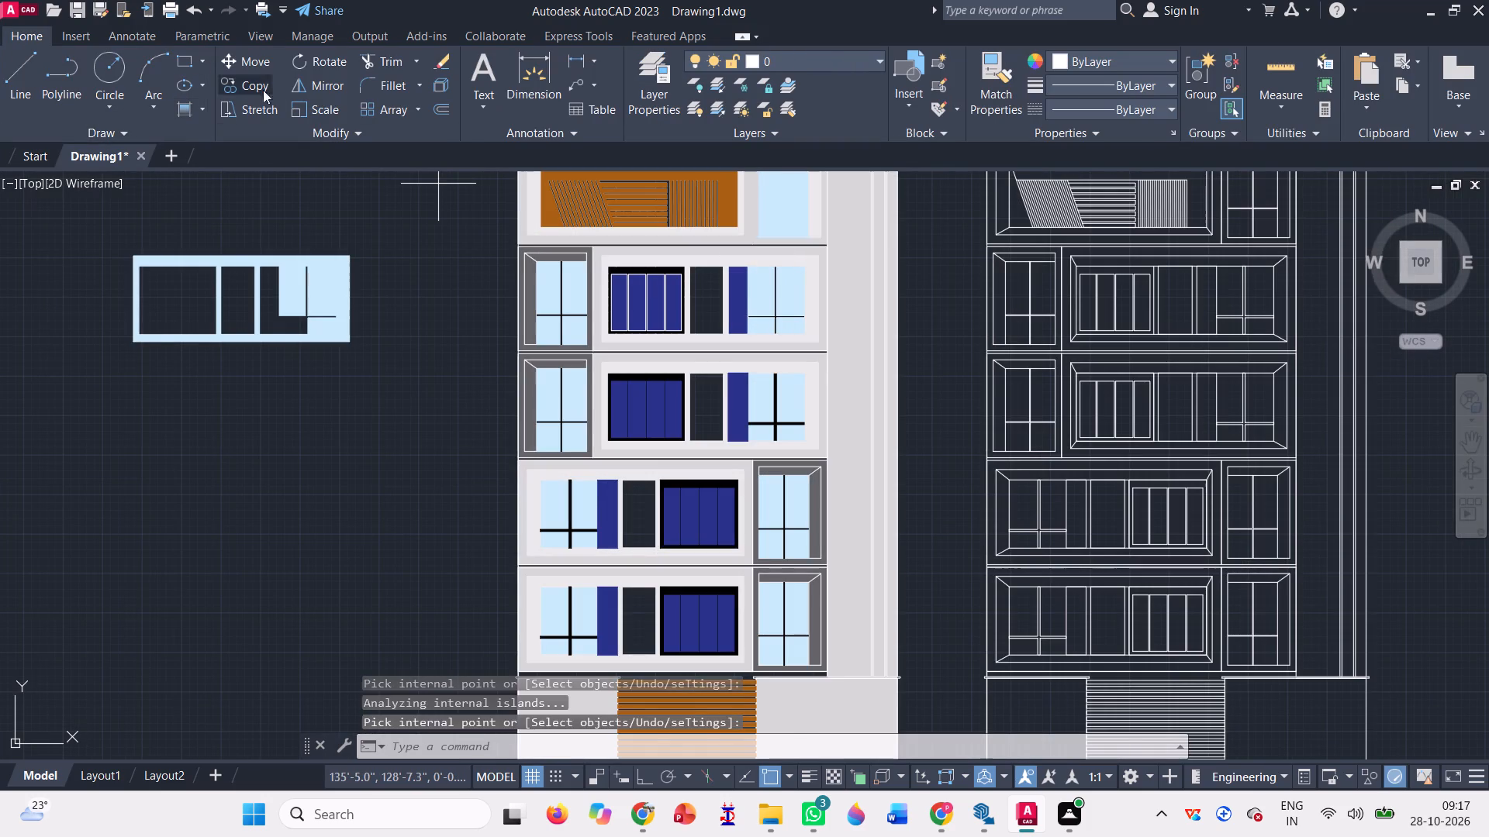
scroll(343, 78, up, 8)
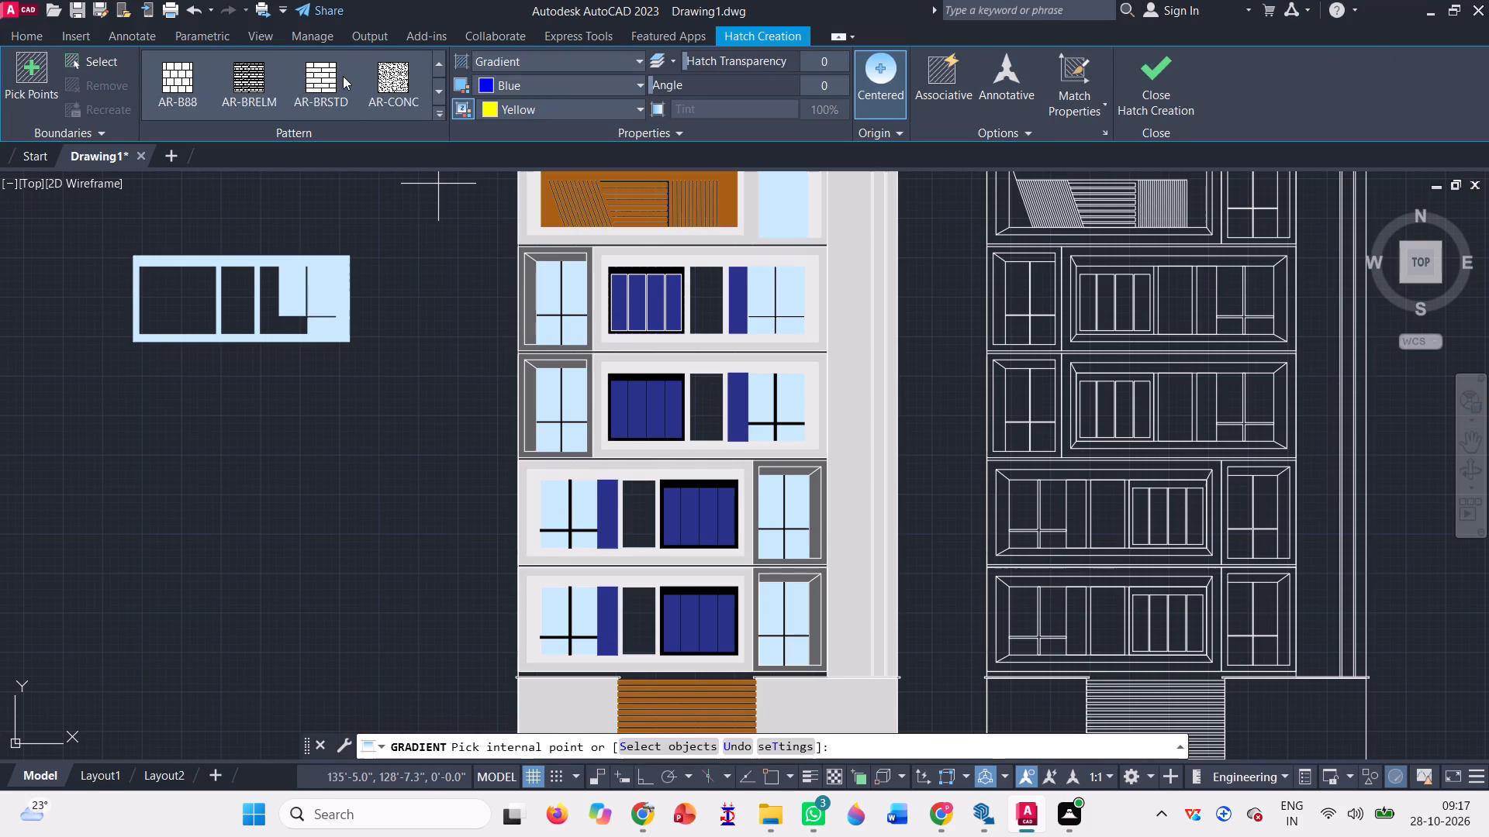
scroll(343, 76, up, 8)
click(169, 102)
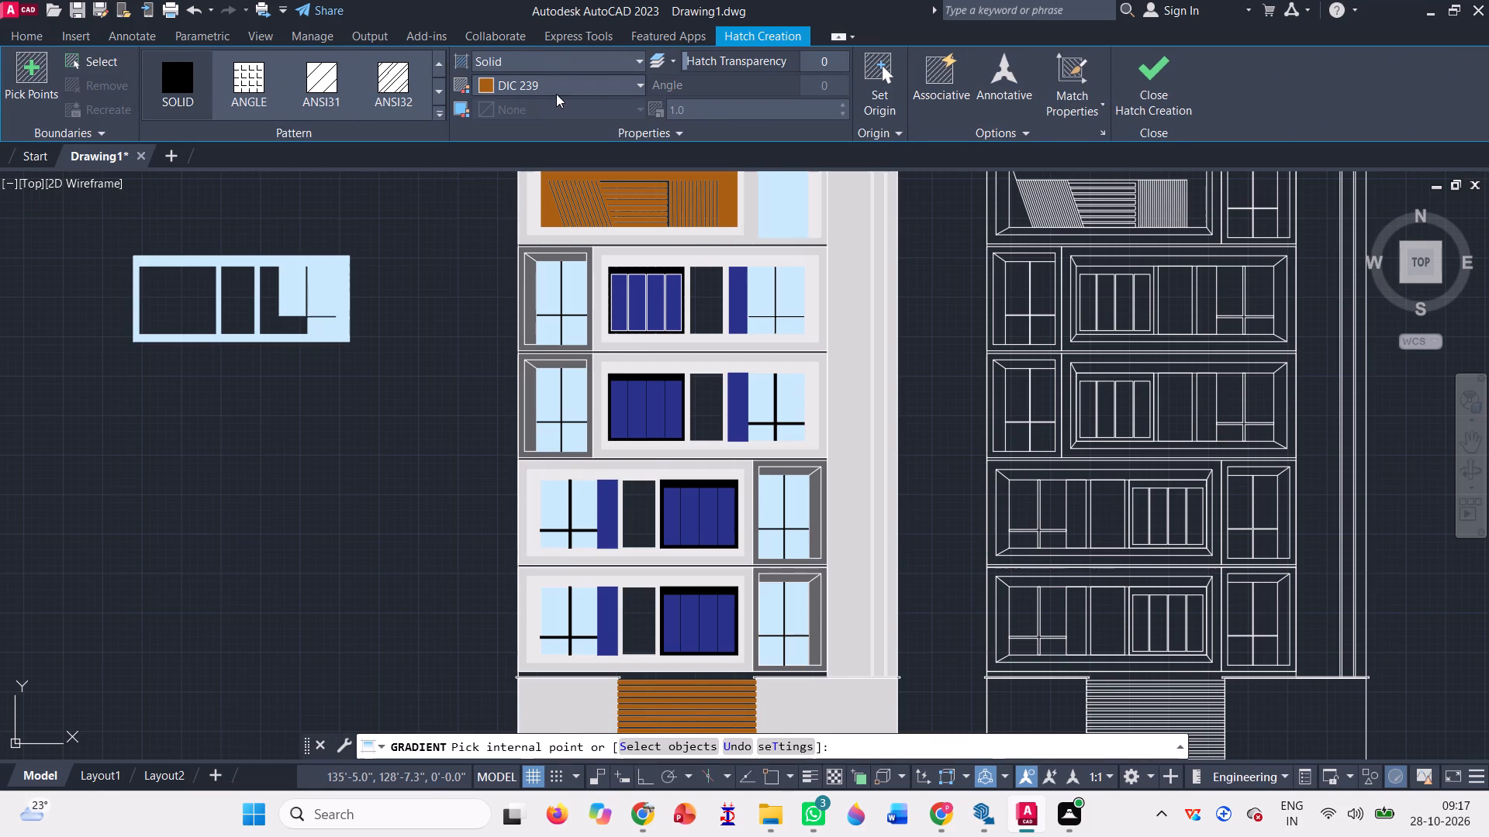
click(555, 90)
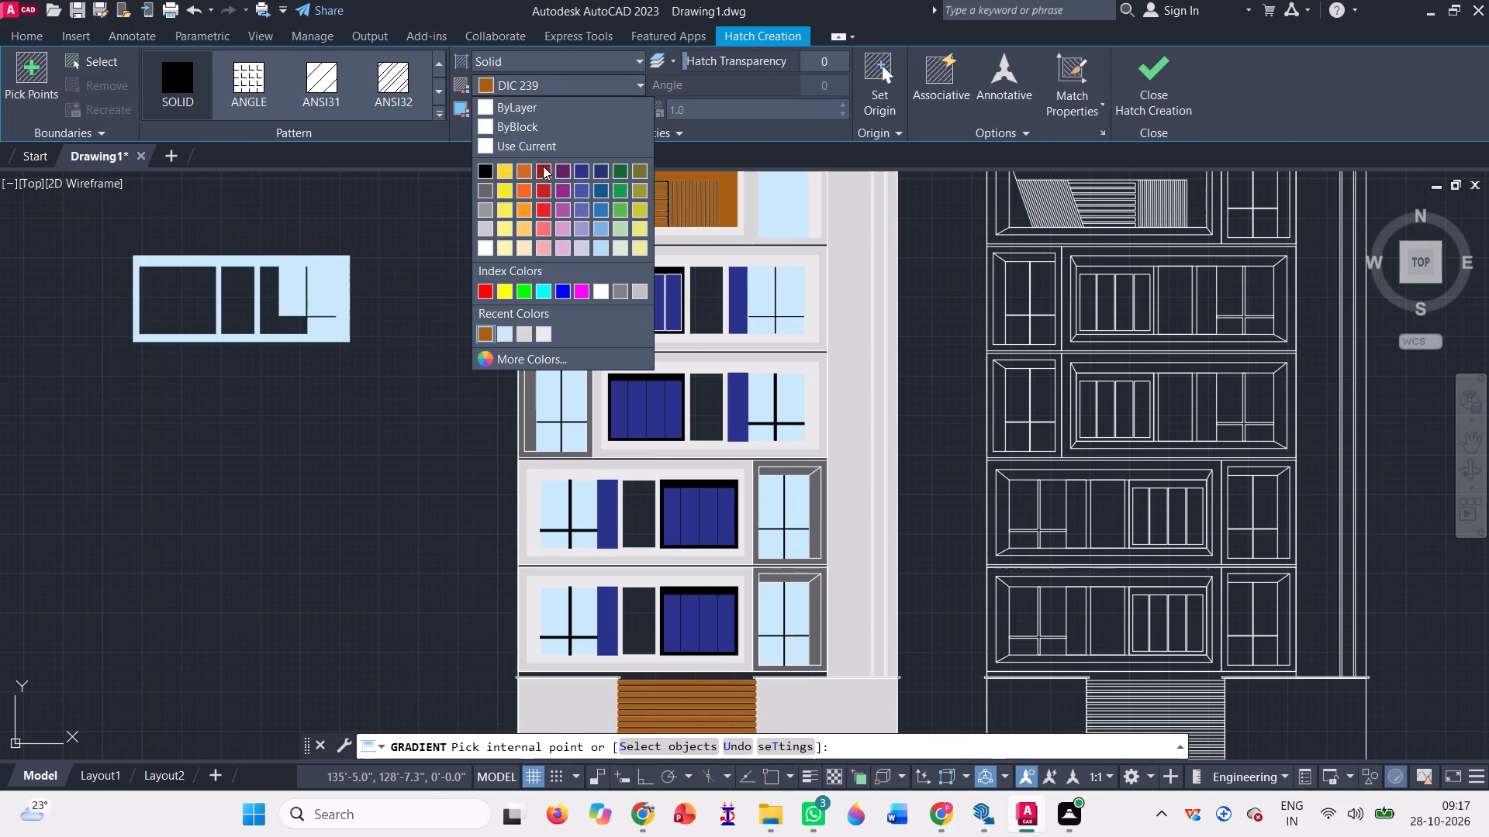
click(532, 354)
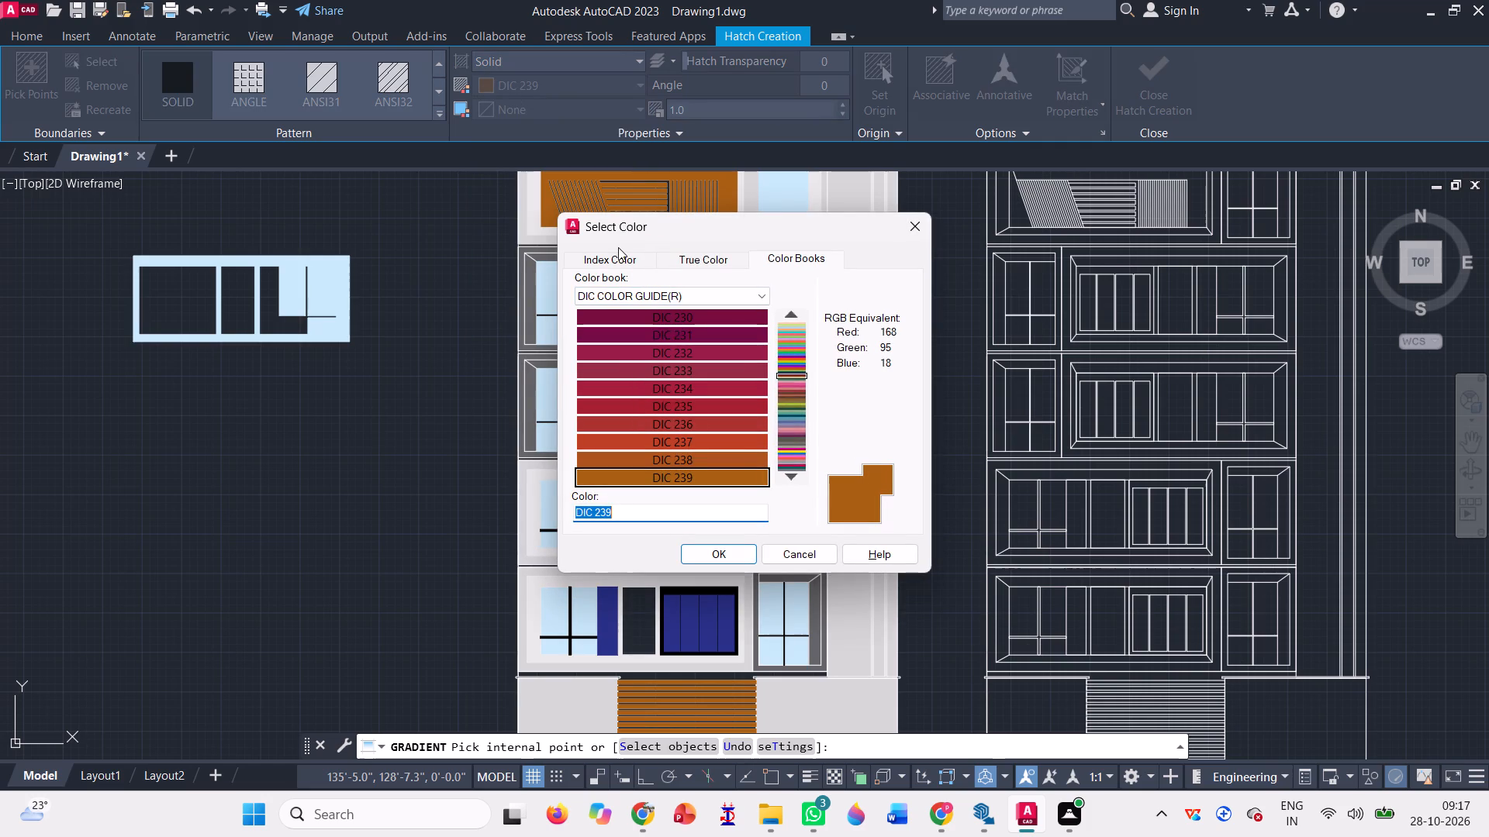
click(630, 263)
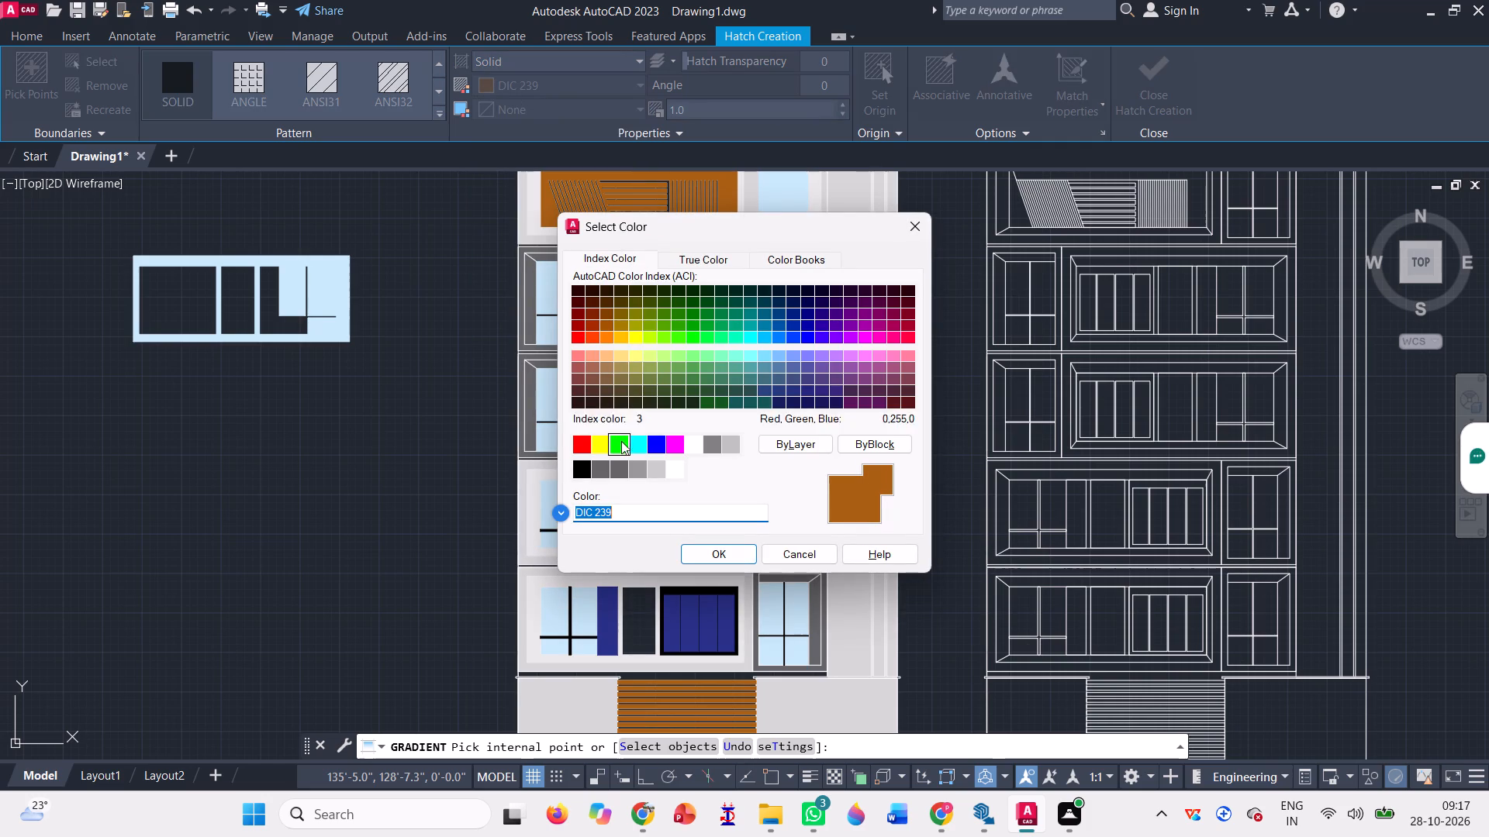
click(590, 314)
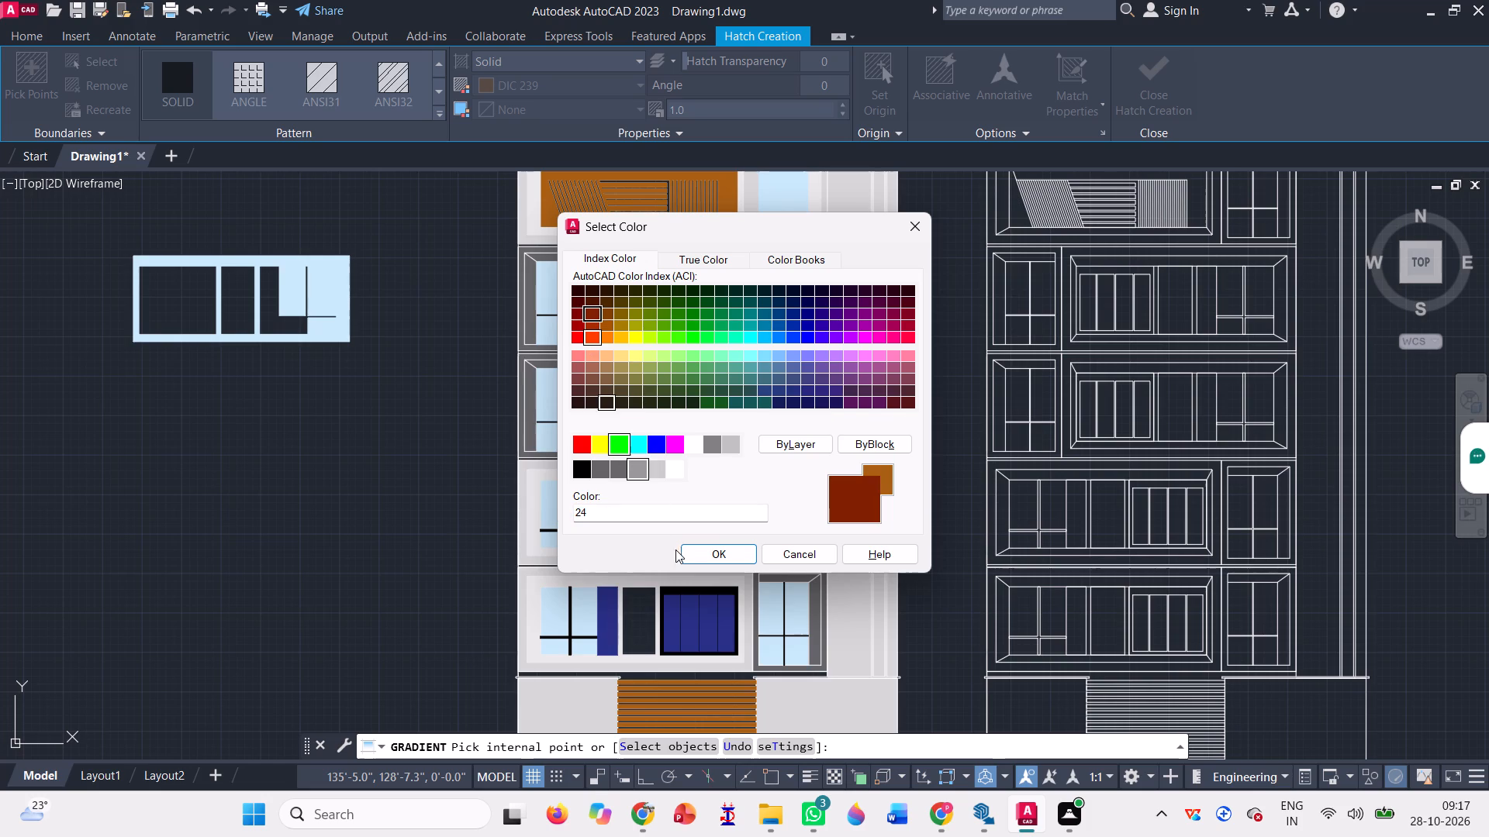
click(732, 548)
scroll(675, 530, down, 1)
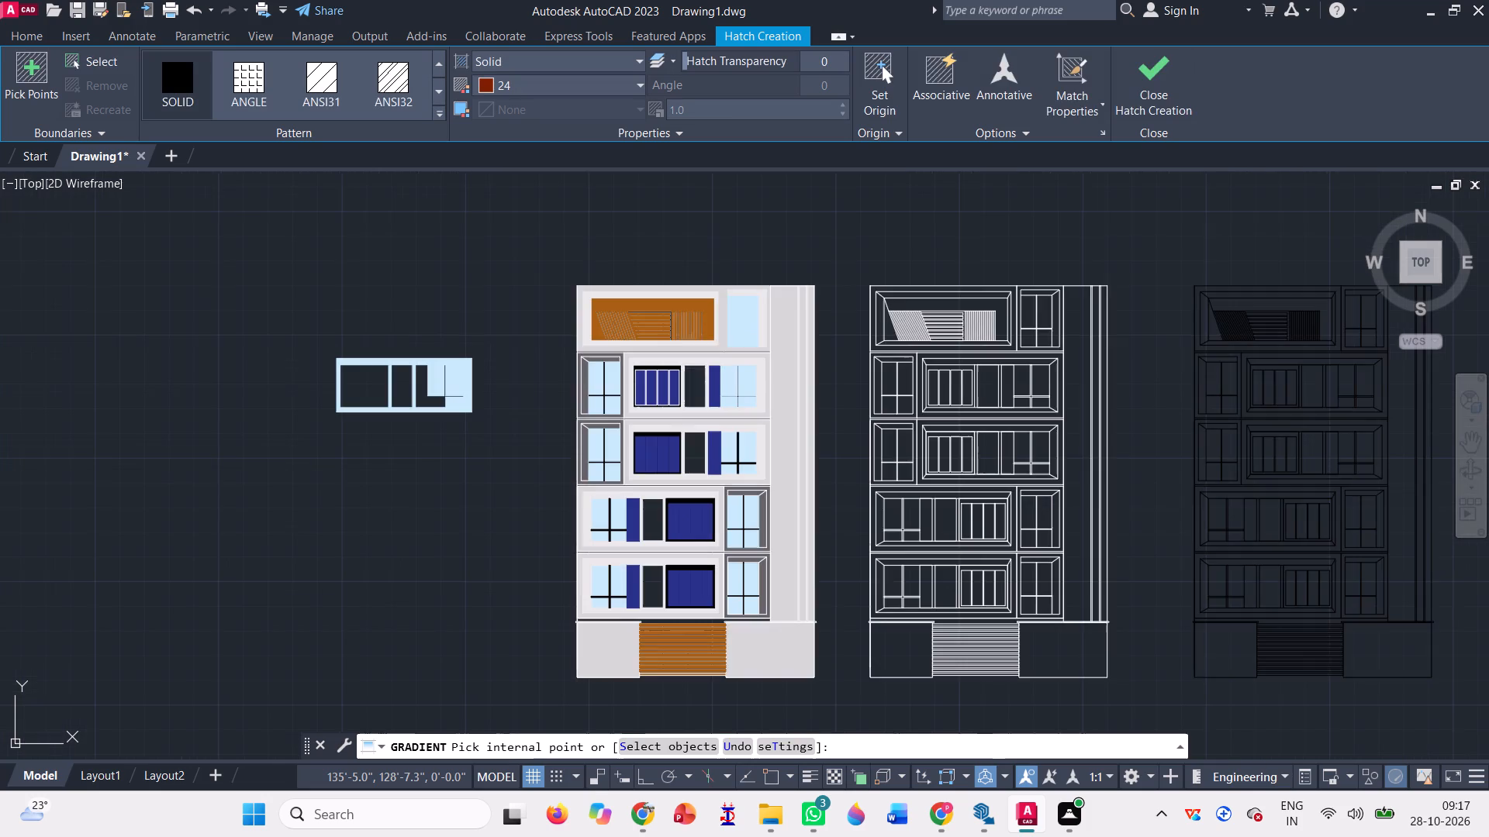
scroll(695, 359, up, 3)
click(687, 428)
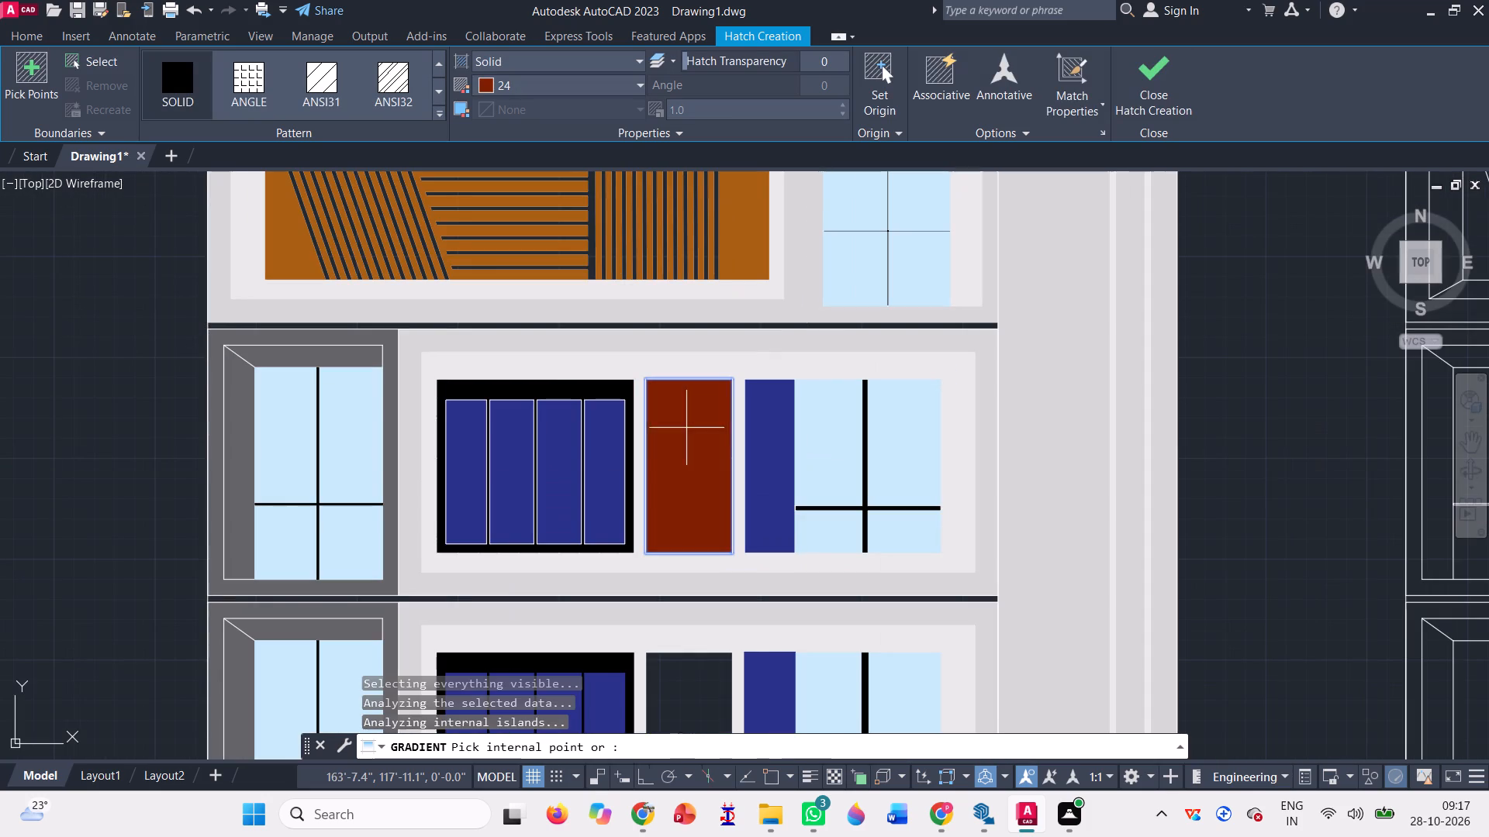
scroll(609, 309, down, 2)
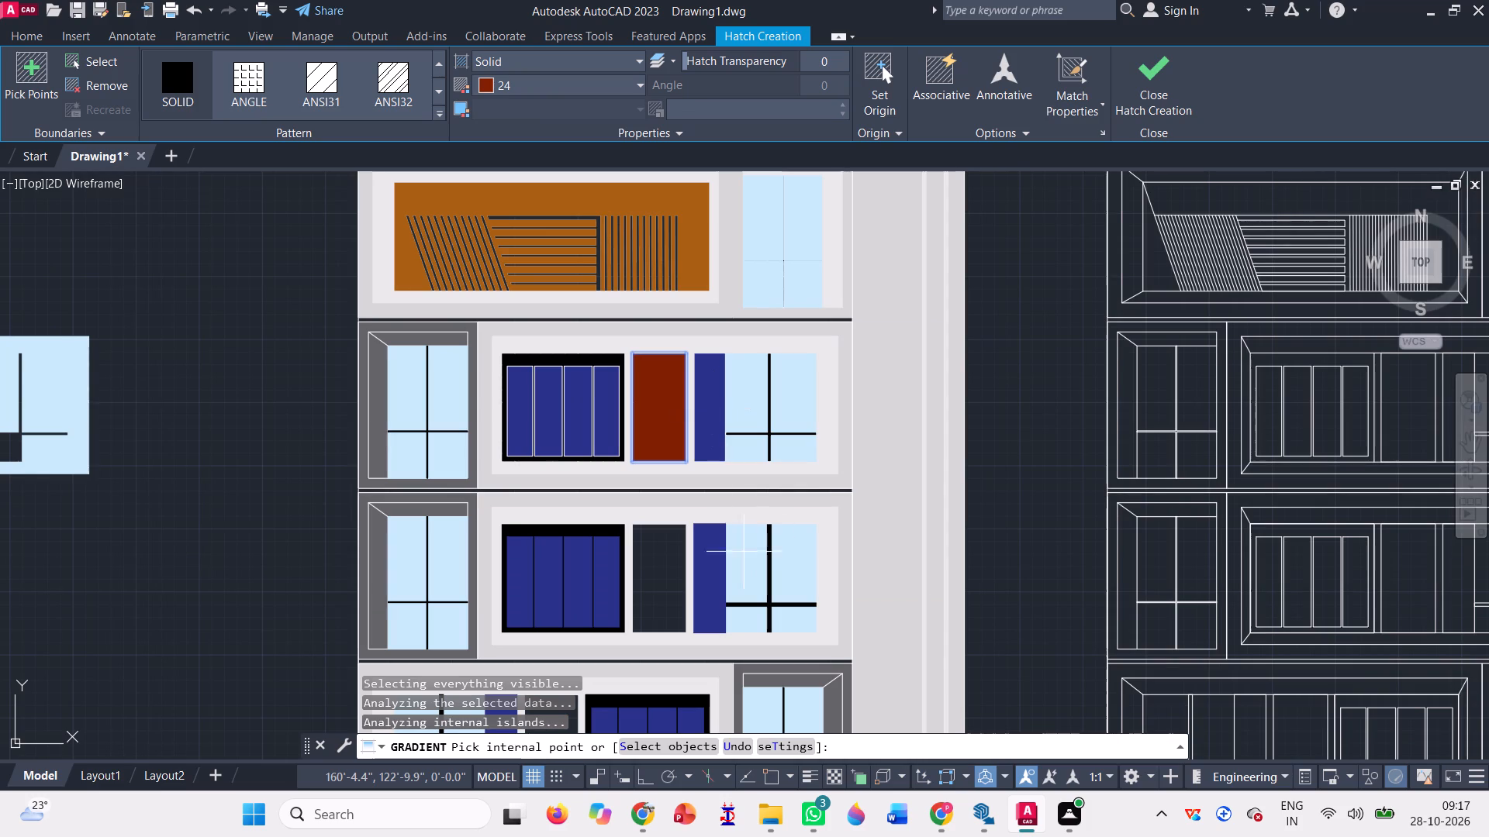
click(662, 568)
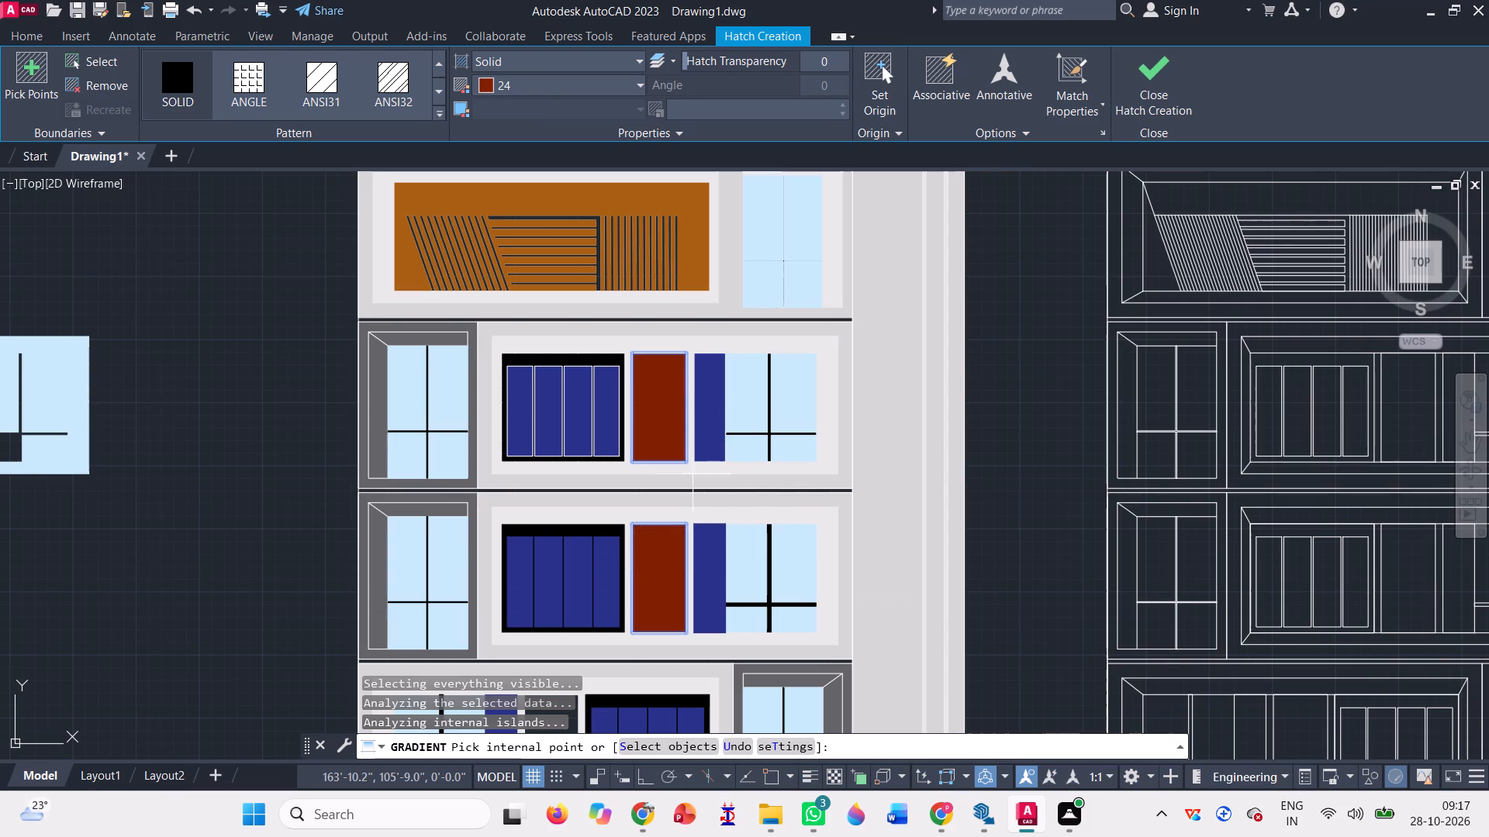
Fill the door panels on the two floors above the ground floor with the same colour 24 solid hatch, and finish the hatch.
scroll(662, 408, down, 2)
scroll(570, 327, down, 2)
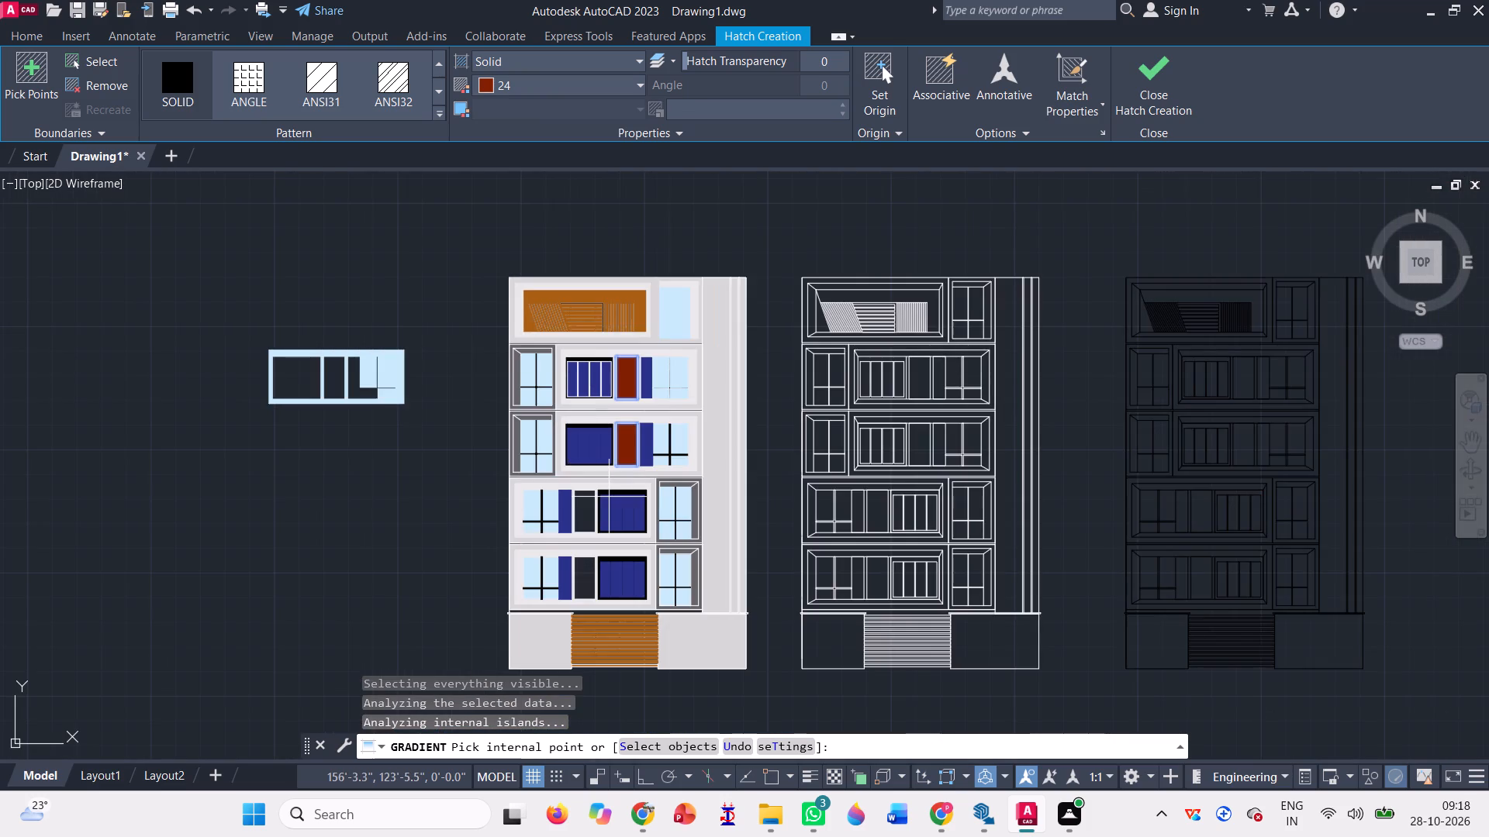
scroll(608, 498, up, 2)
click(548, 513)
scroll(553, 377, down, 3)
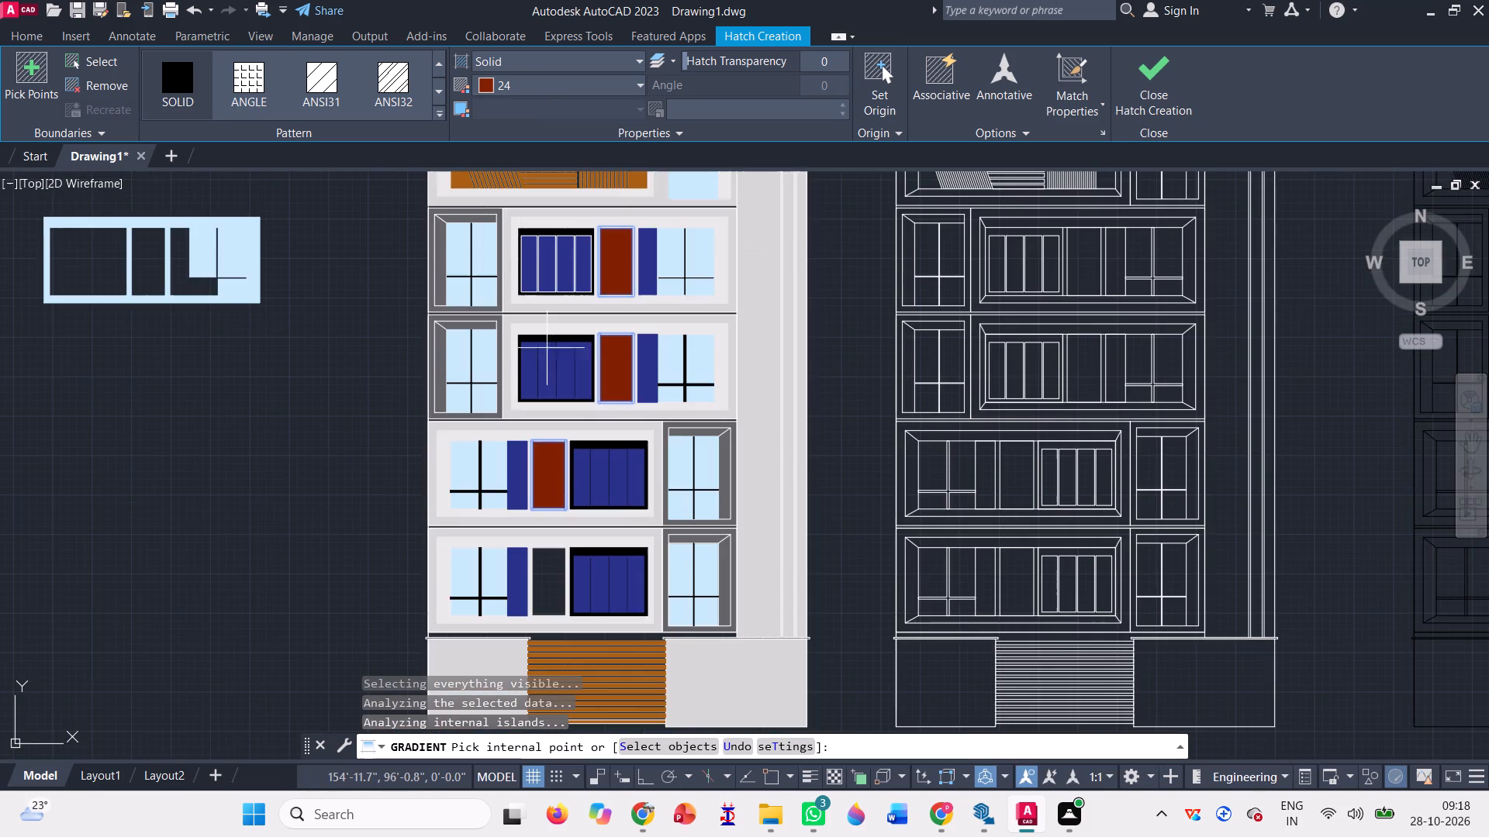
scroll(547, 340, down, 1)
click(553, 478)
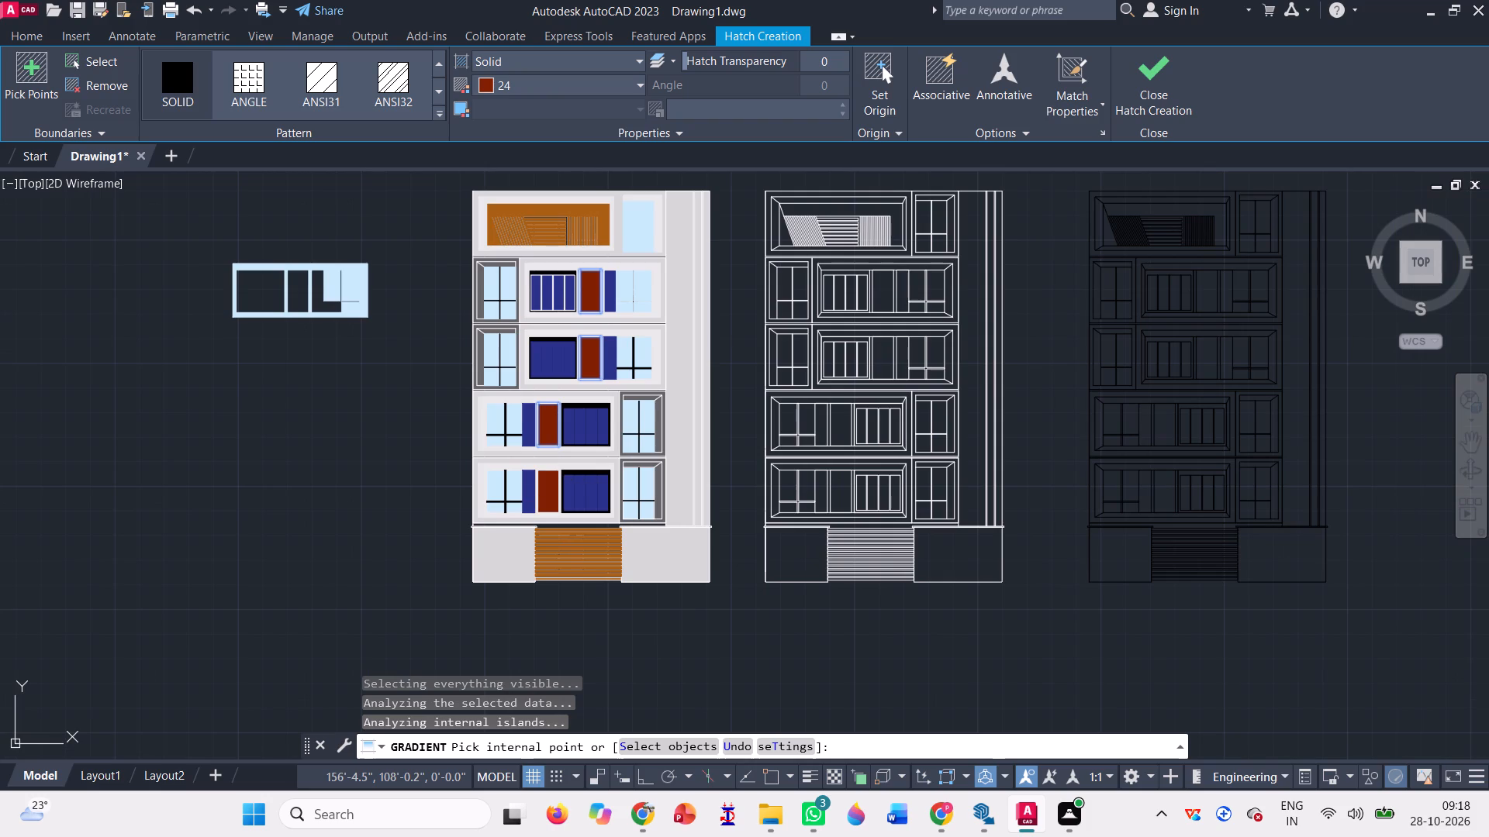
click(1187, 79)
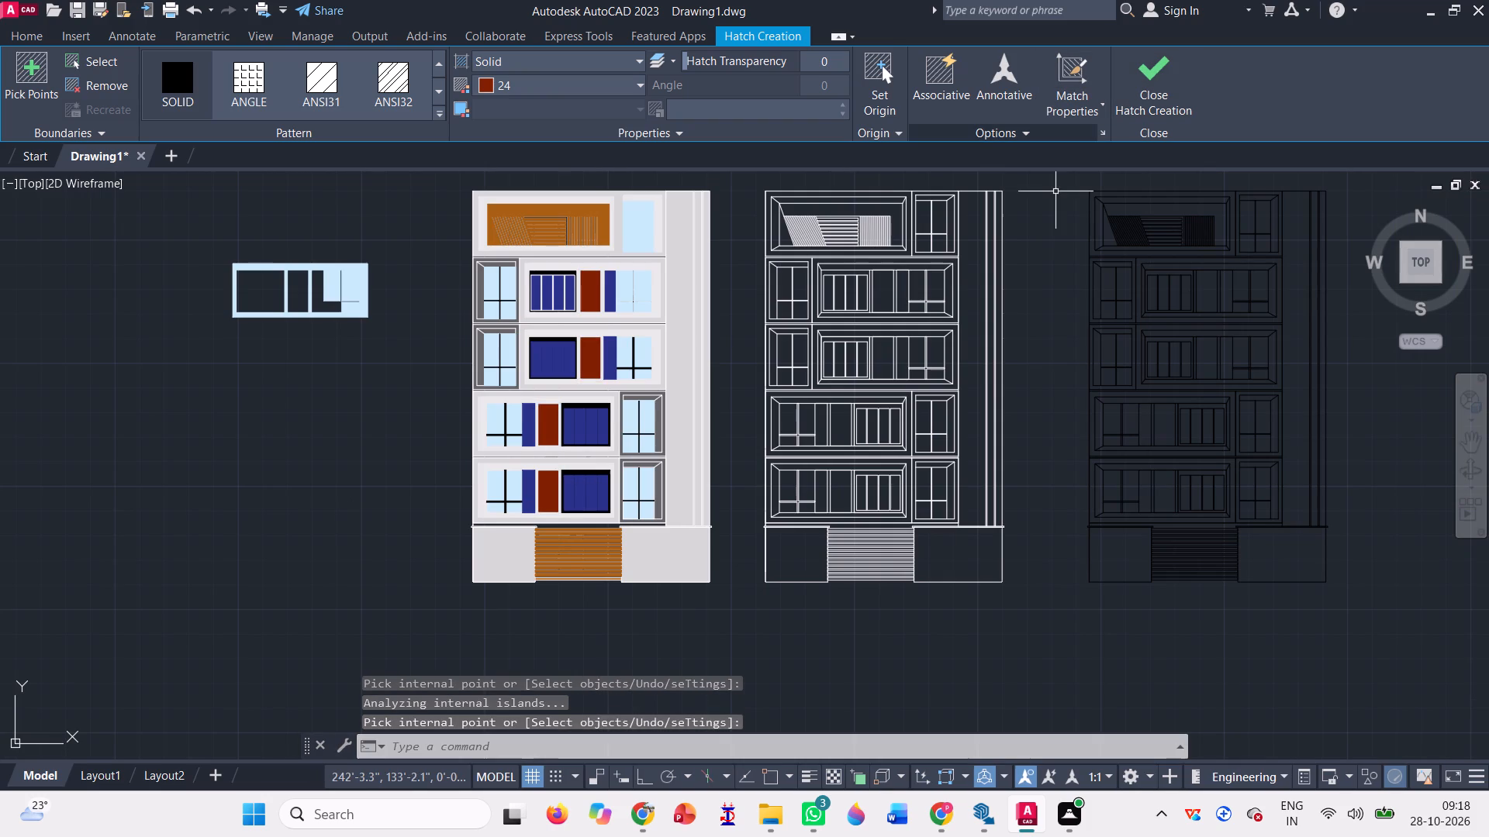
Move the whole black line elevation onto the coloured elevation, matching their bottom-right corners.
scroll(355, 344, down, 1)
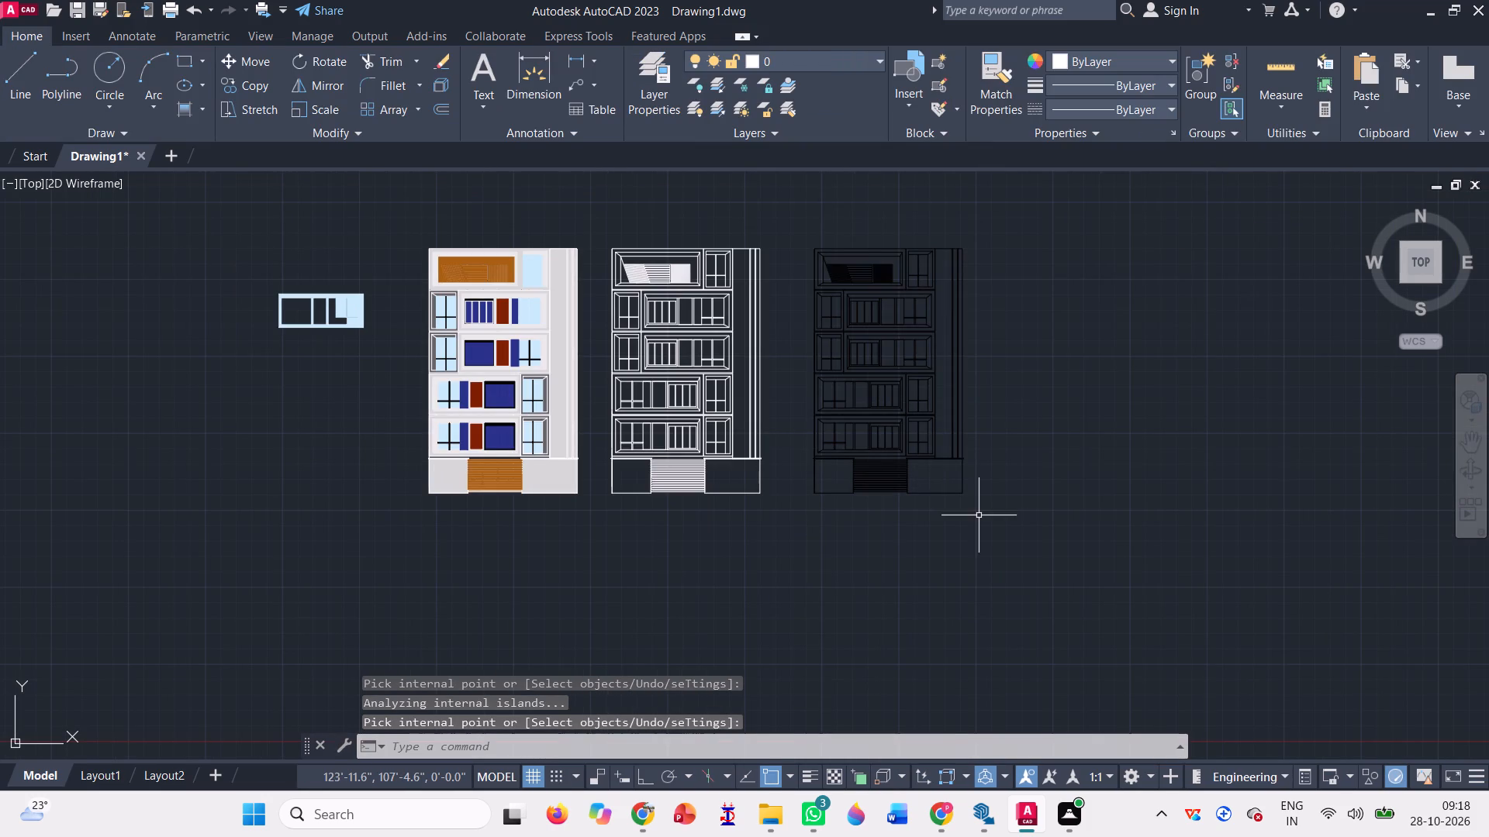
click(996, 521)
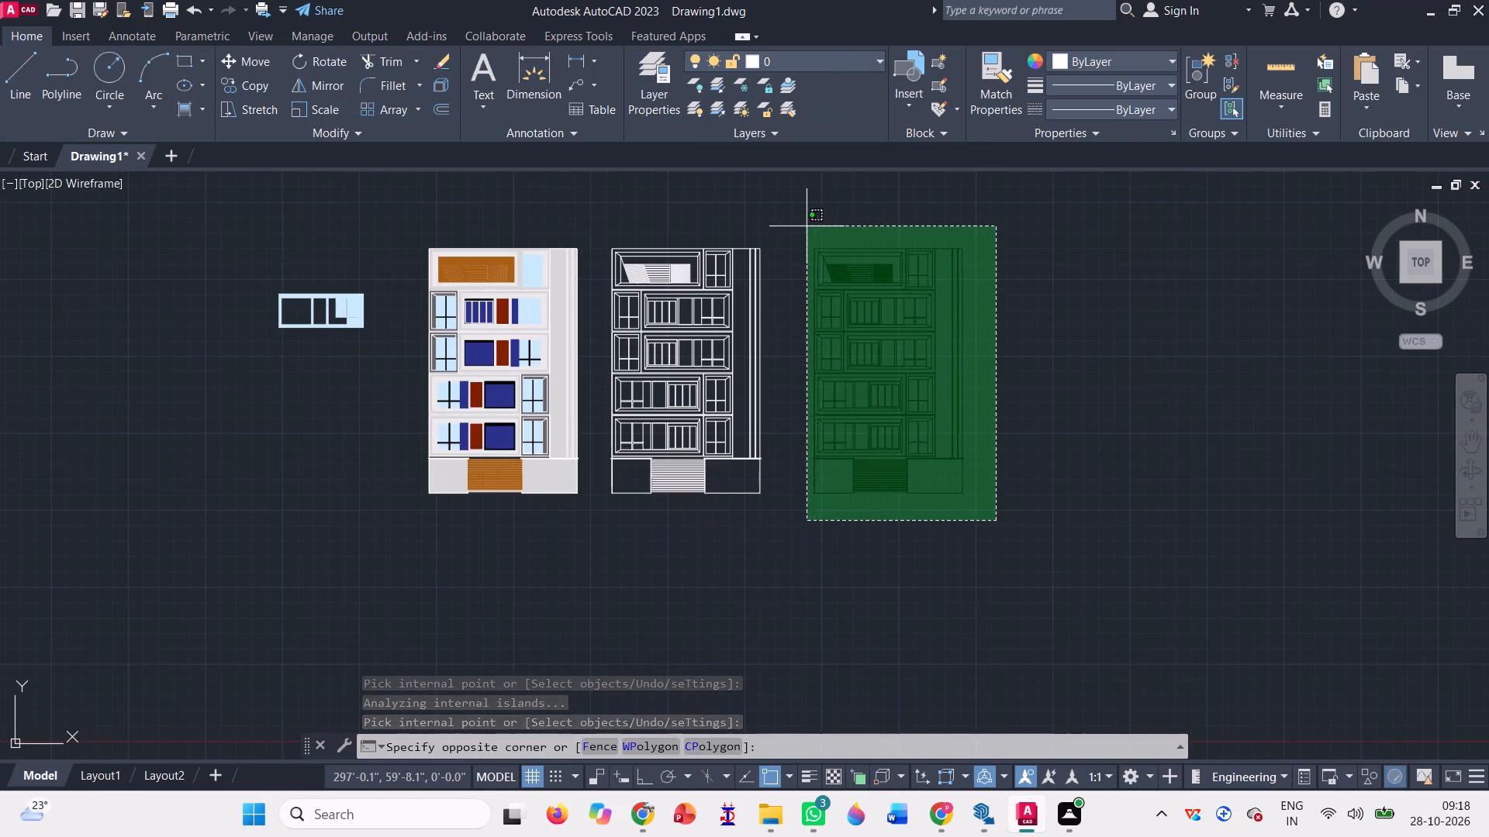
click(807, 226)
text(m)
key(space)
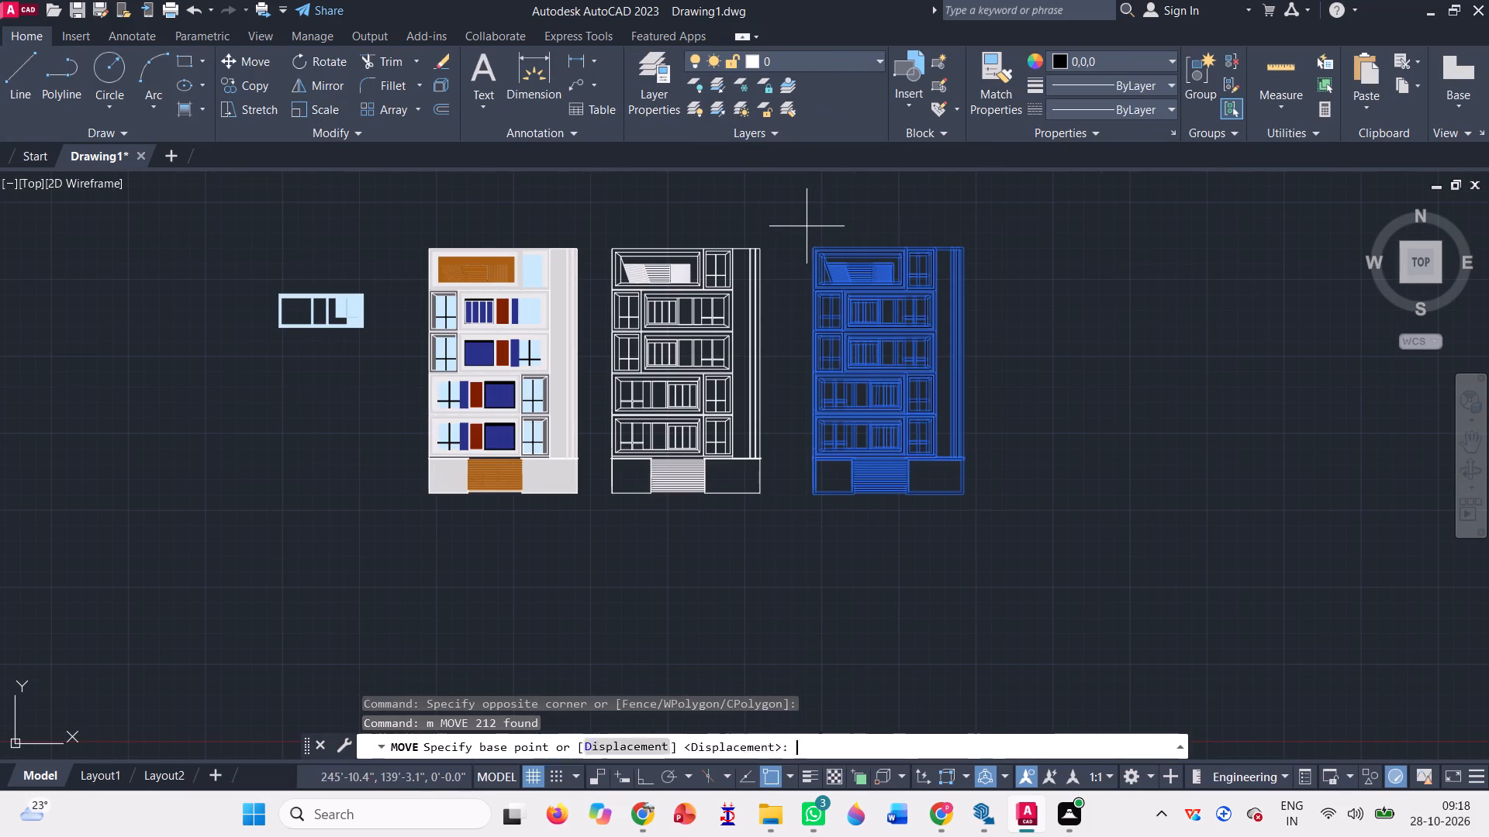
scroll(960, 499, up, 3)
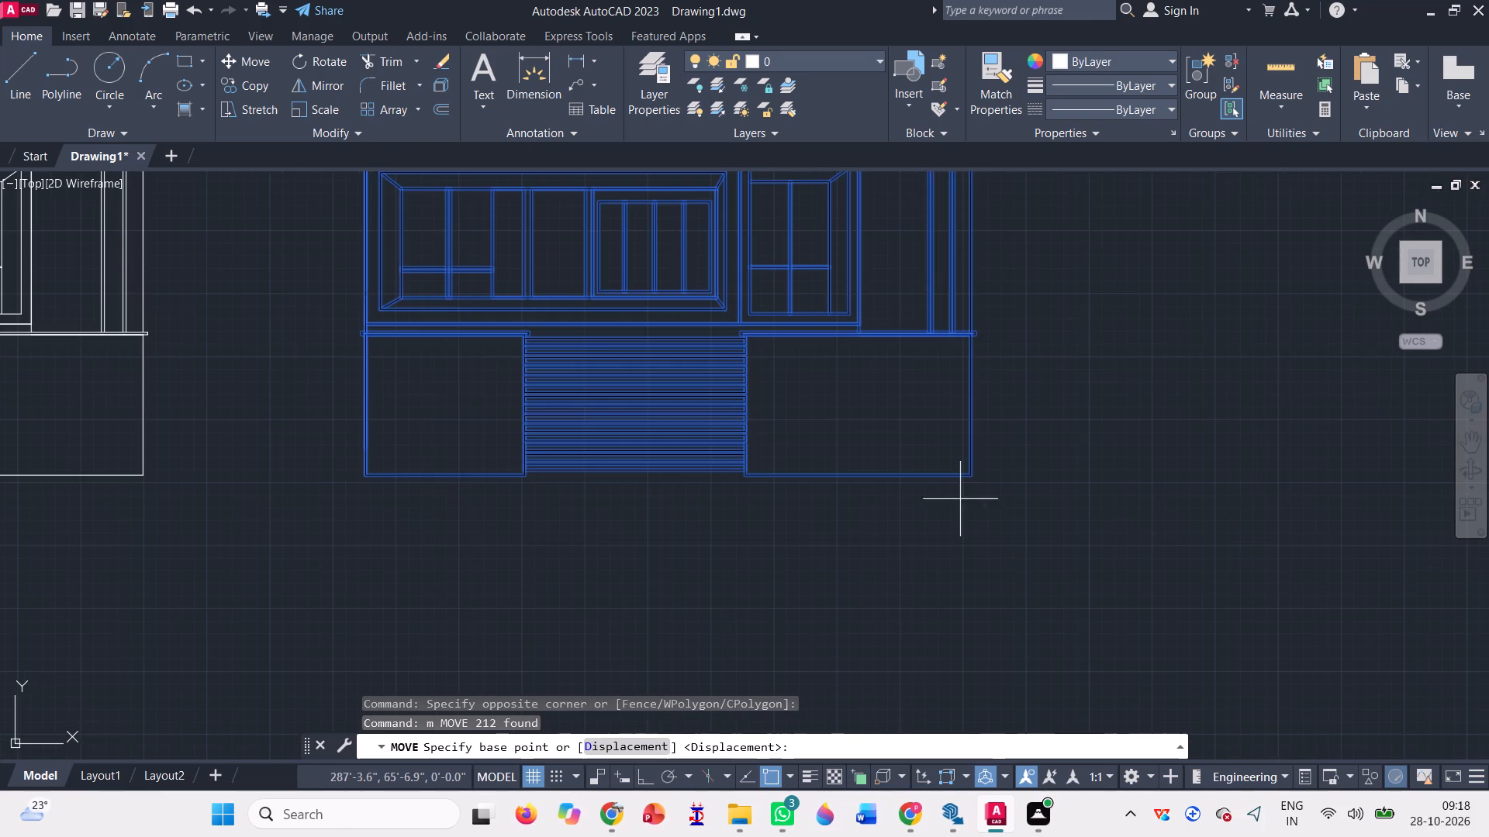
click(973, 478)
scroll(1163, 508, down, 3)
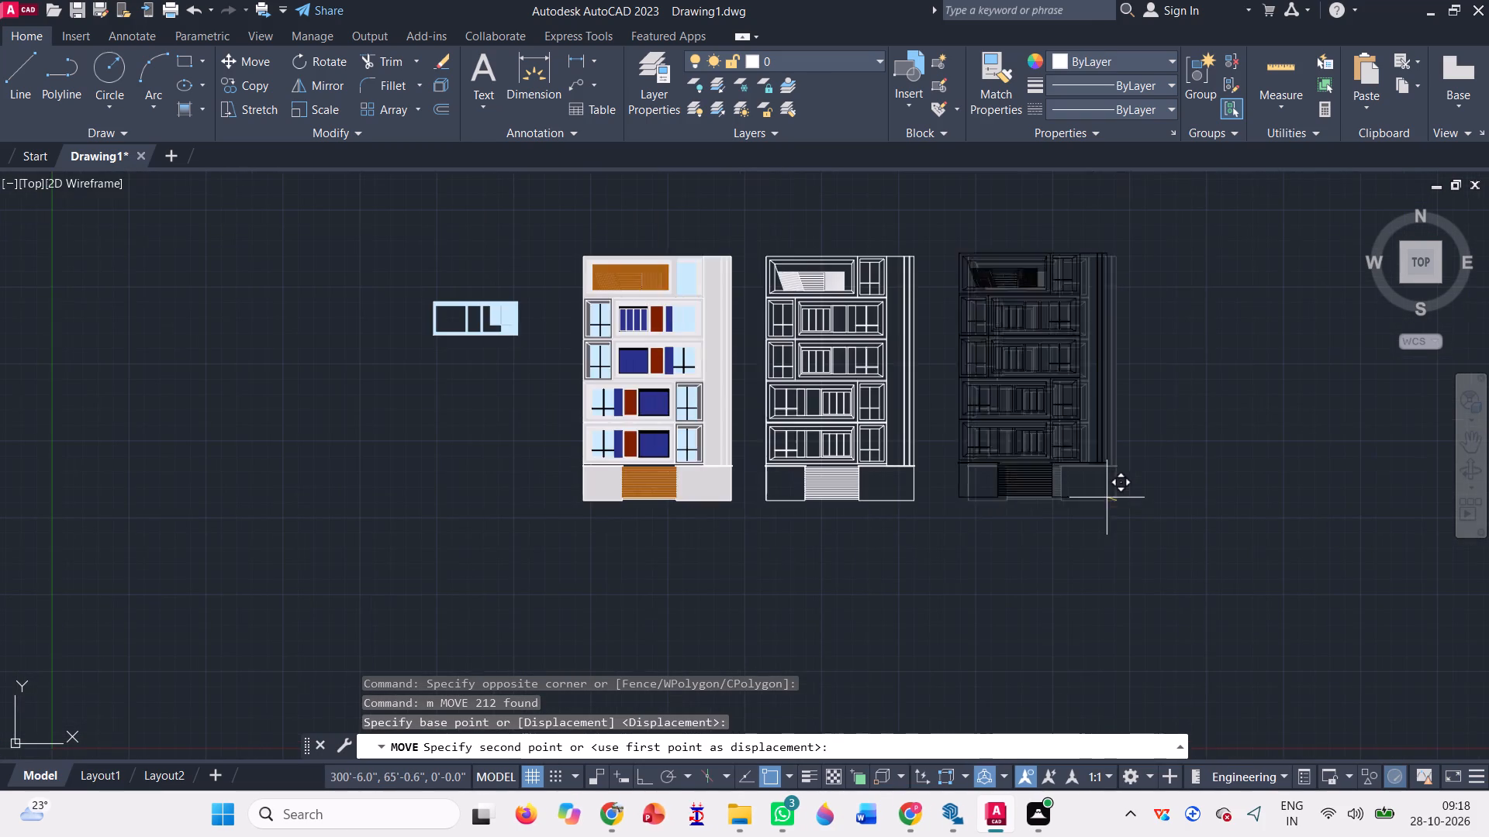
scroll(732, 486, up, 4)
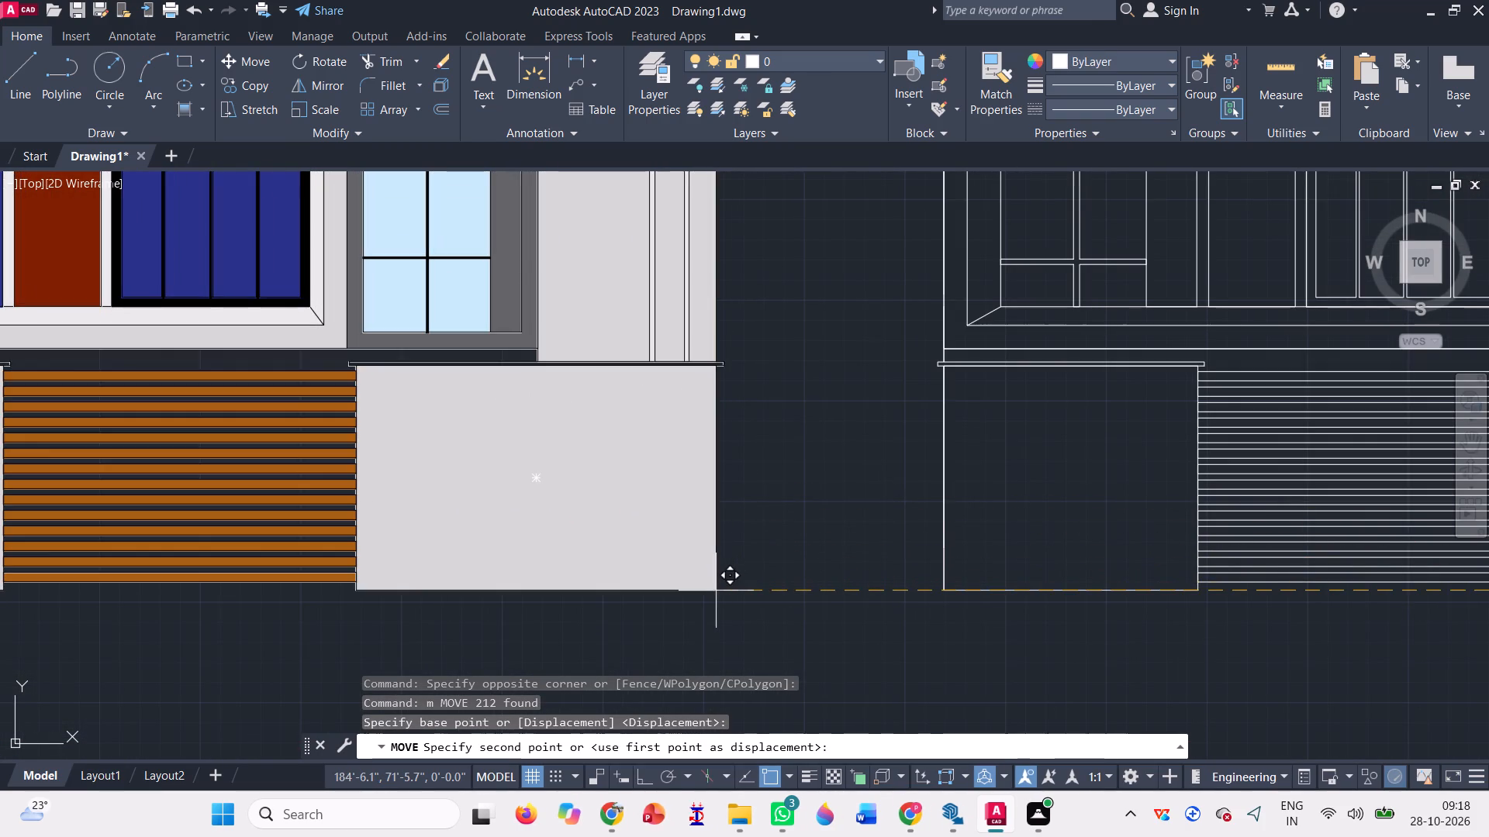
click(716, 593)
Delete the black outline of the inner narrow vertical strip on the coloured elevation's plain side wall.
scroll(777, 604, down, 3)
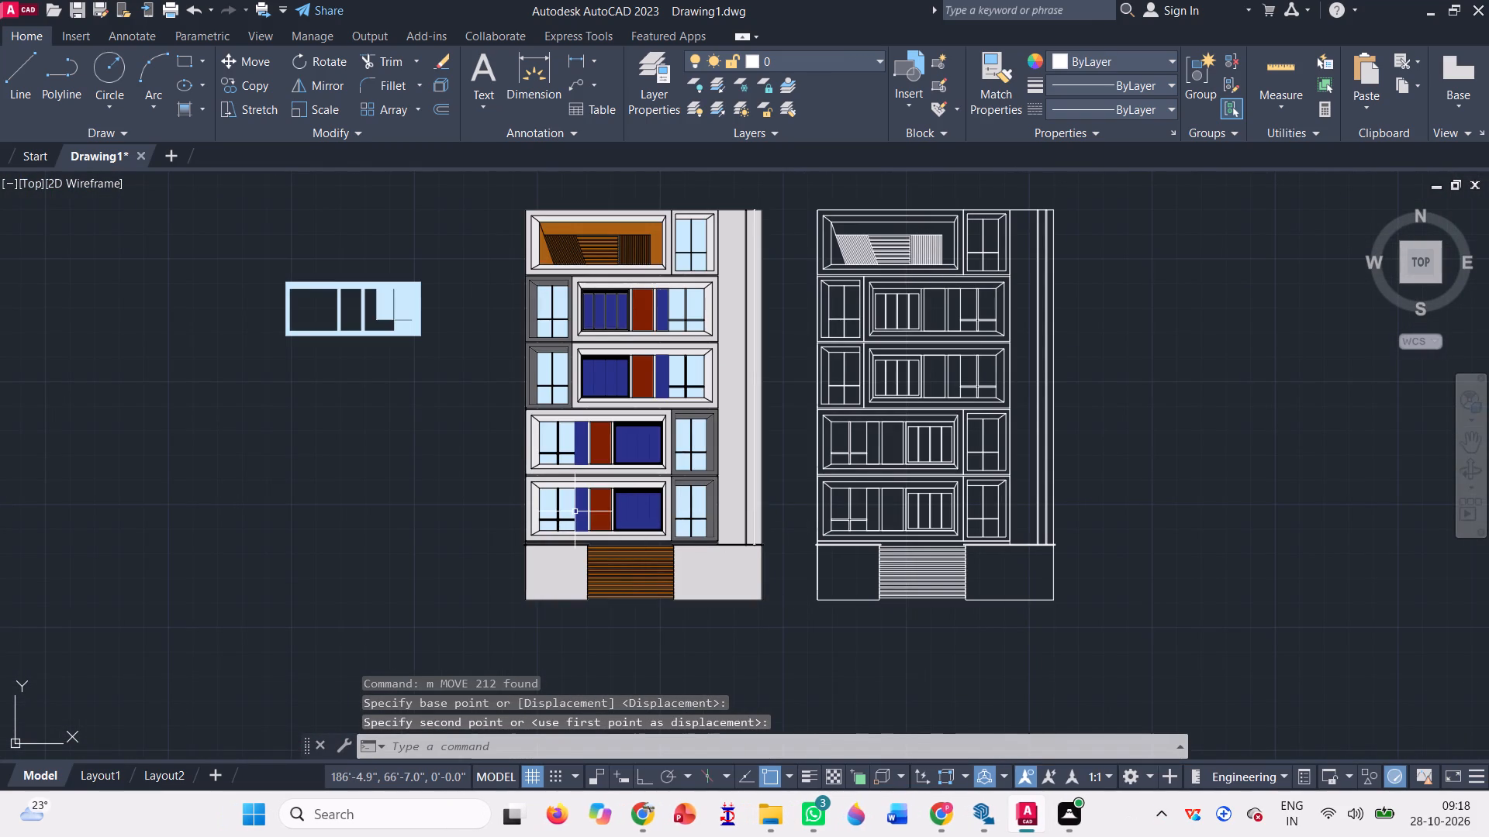
scroll(799, 343, up, 3)
scroll(559, 392, up, 3)
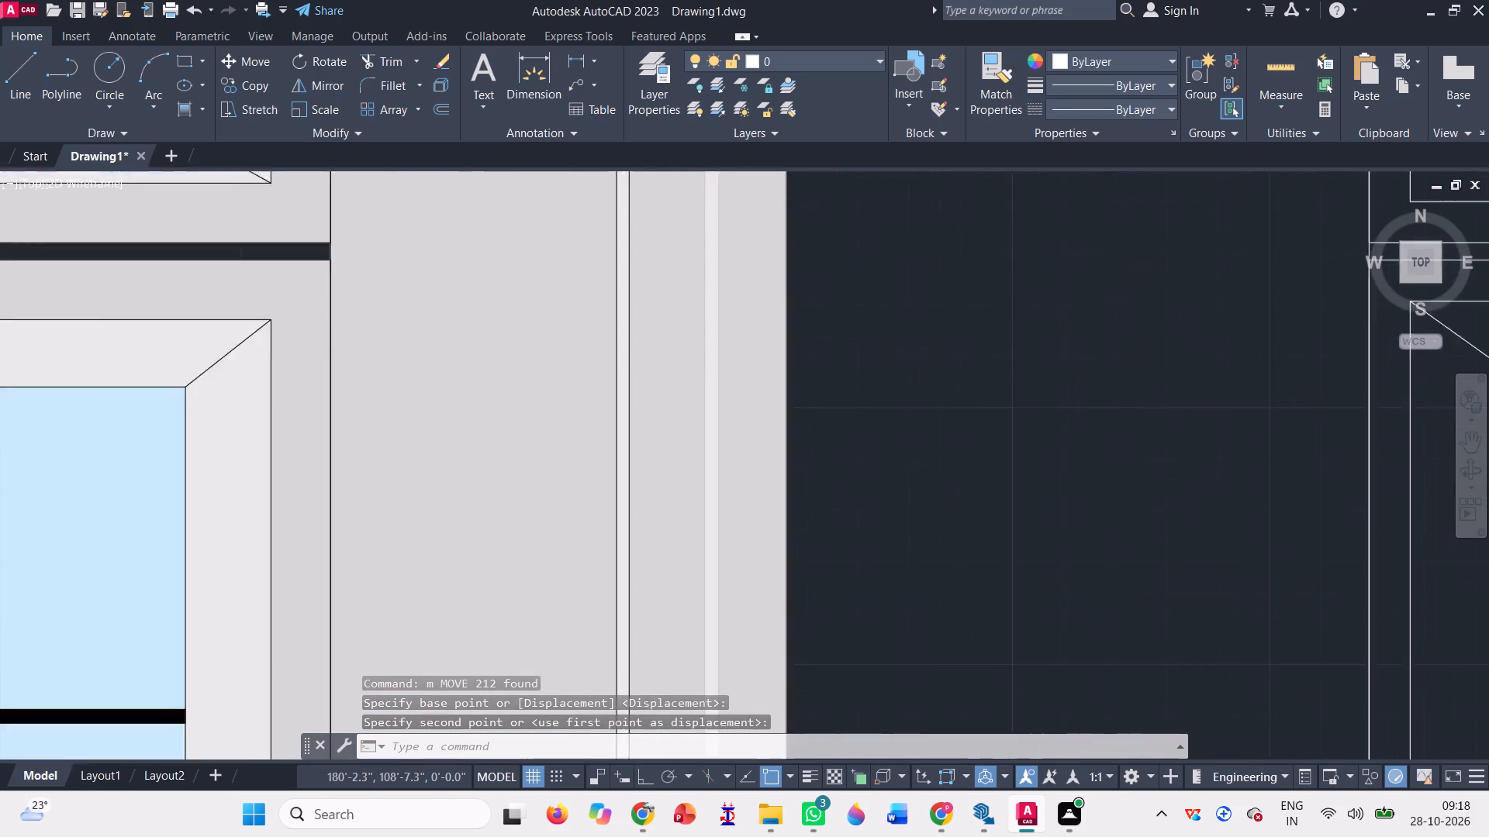
scroll(561, 391, up, 1)
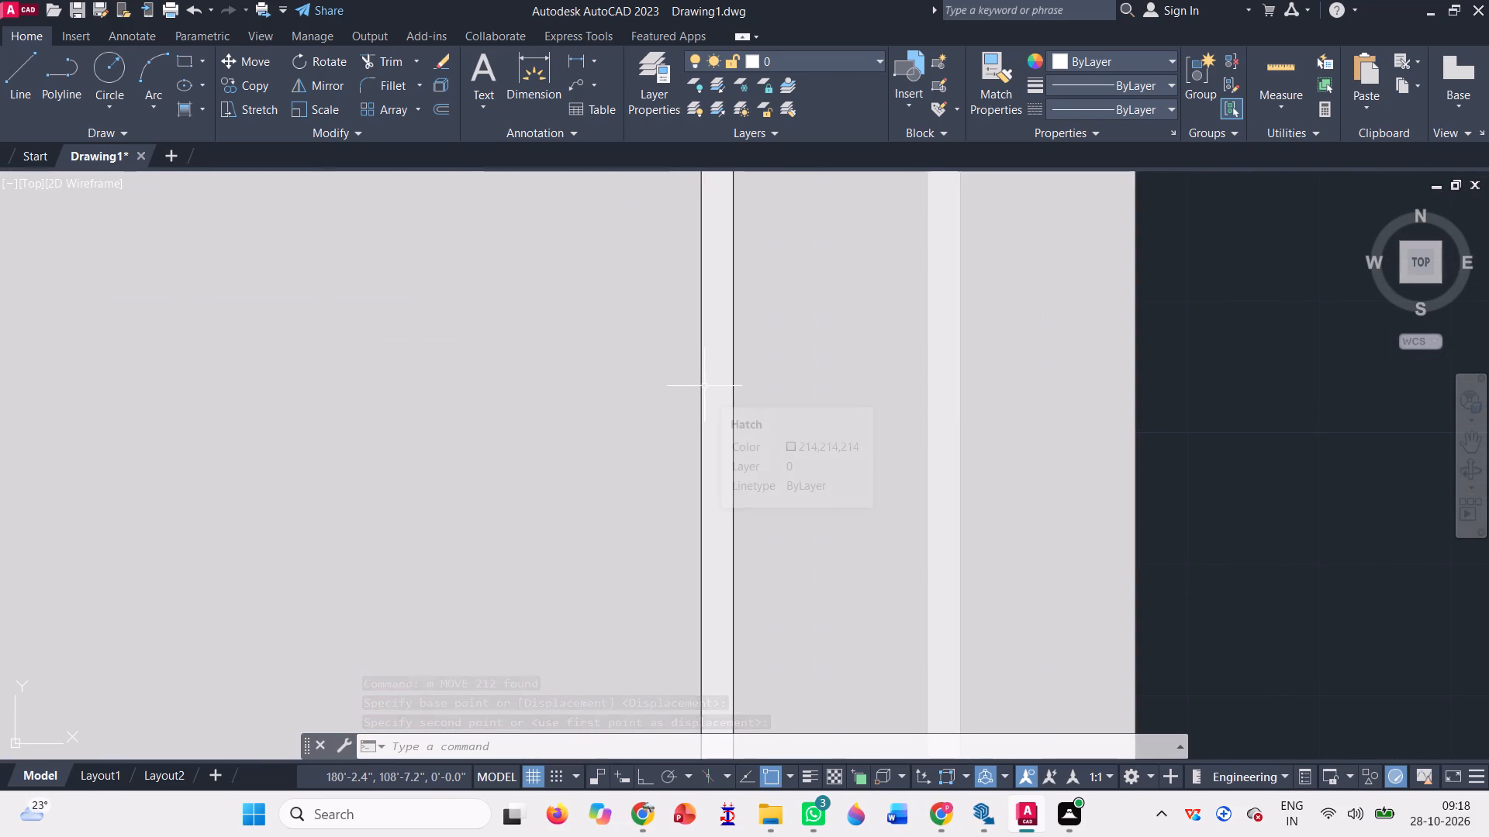
click(700, 378)
scroll(690, 401, down, 4)
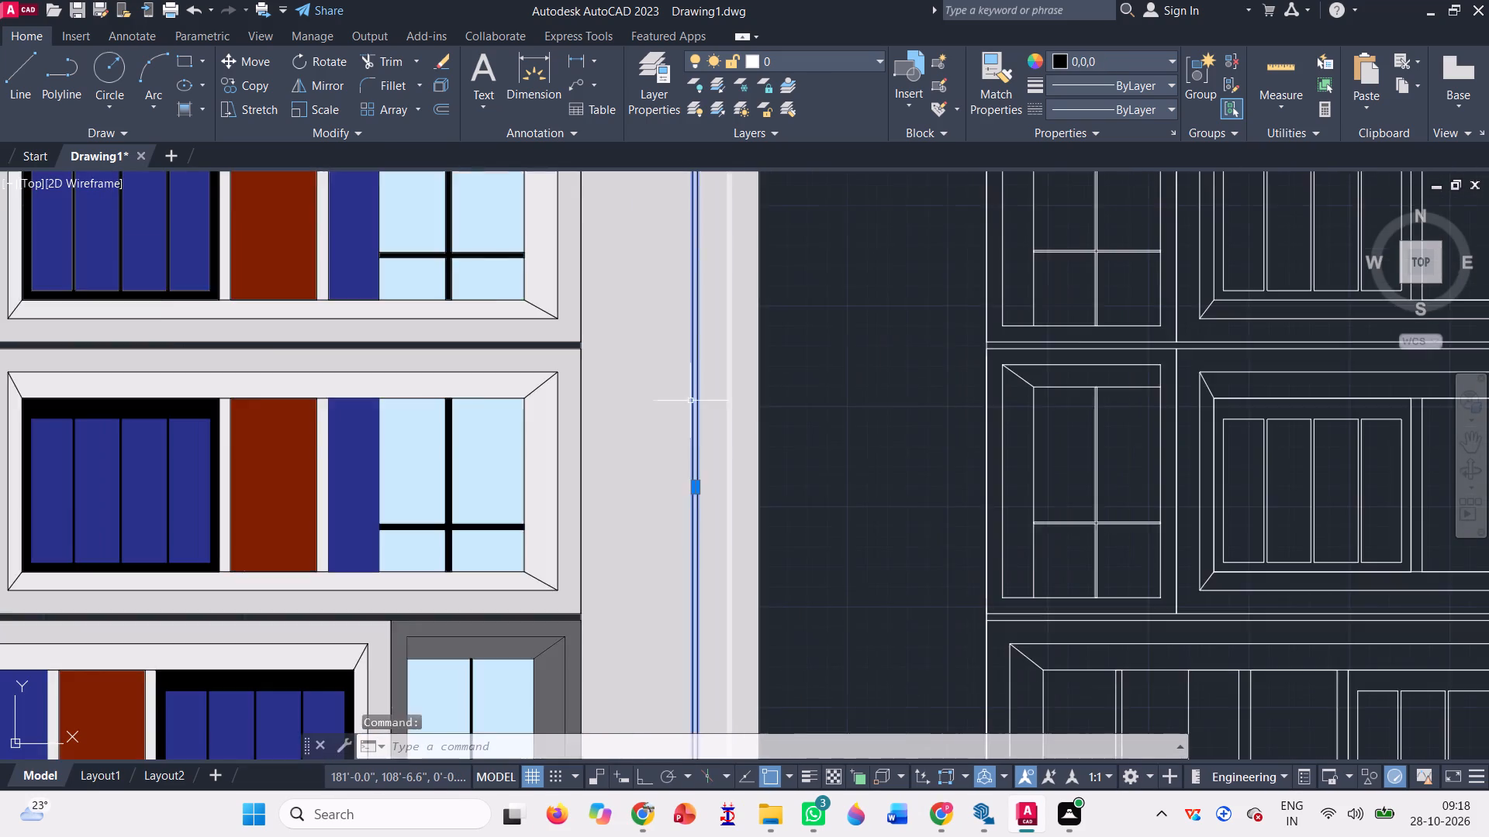
scroll(690, 401, down, 2)
scroll(609, 371, down, 2)
key(Delete)
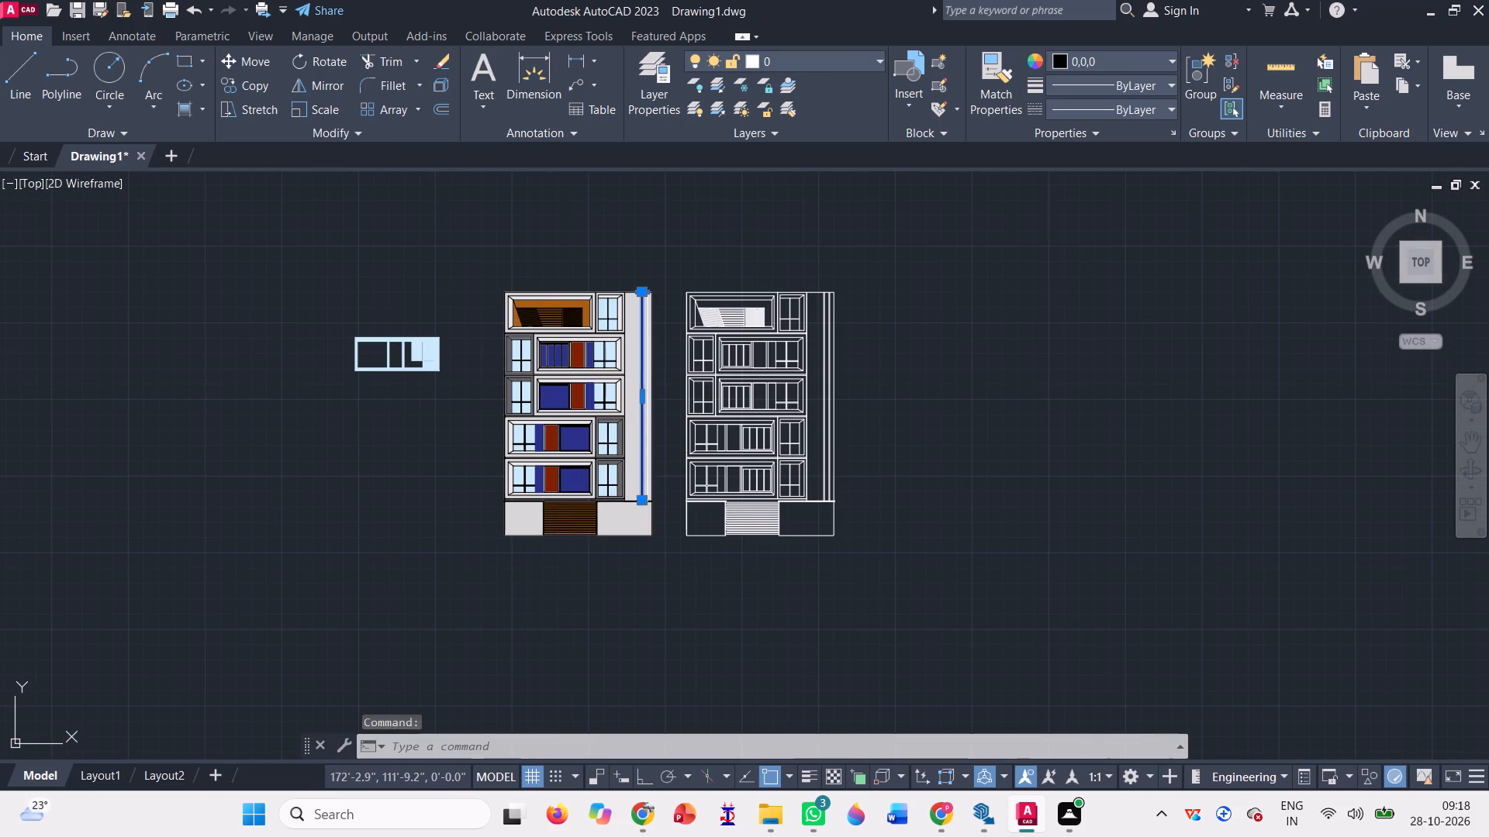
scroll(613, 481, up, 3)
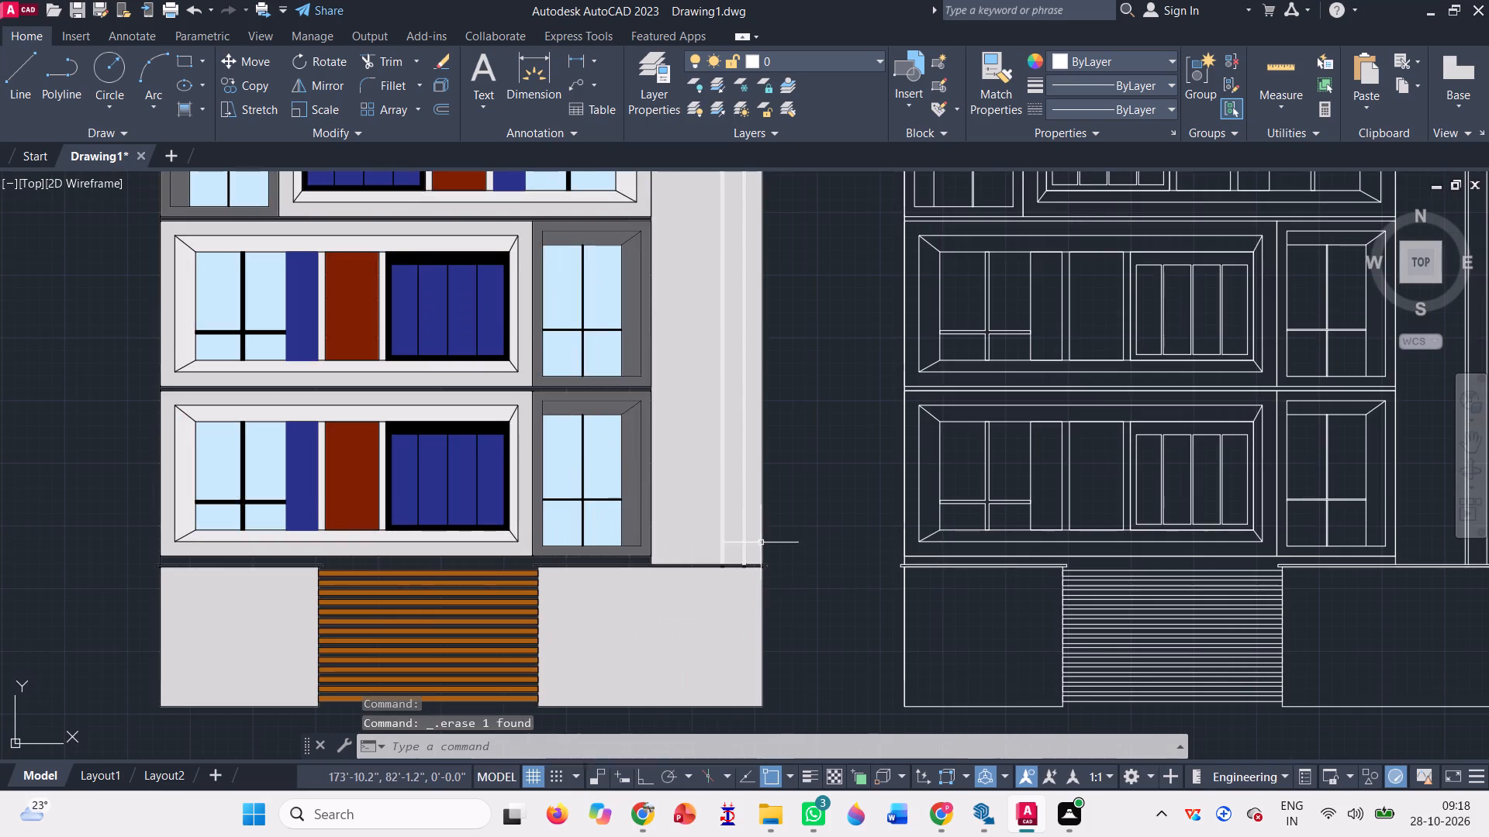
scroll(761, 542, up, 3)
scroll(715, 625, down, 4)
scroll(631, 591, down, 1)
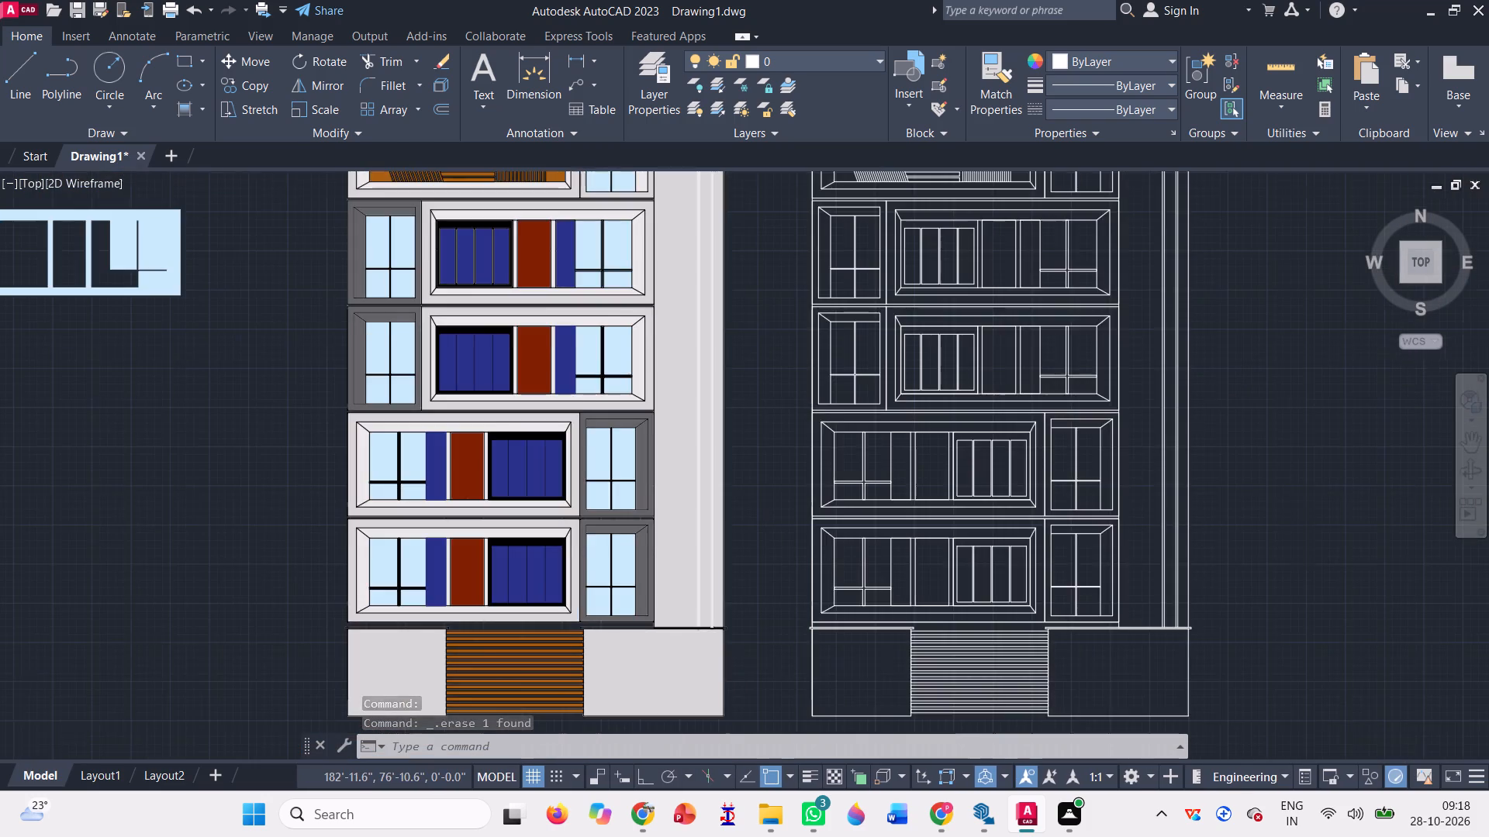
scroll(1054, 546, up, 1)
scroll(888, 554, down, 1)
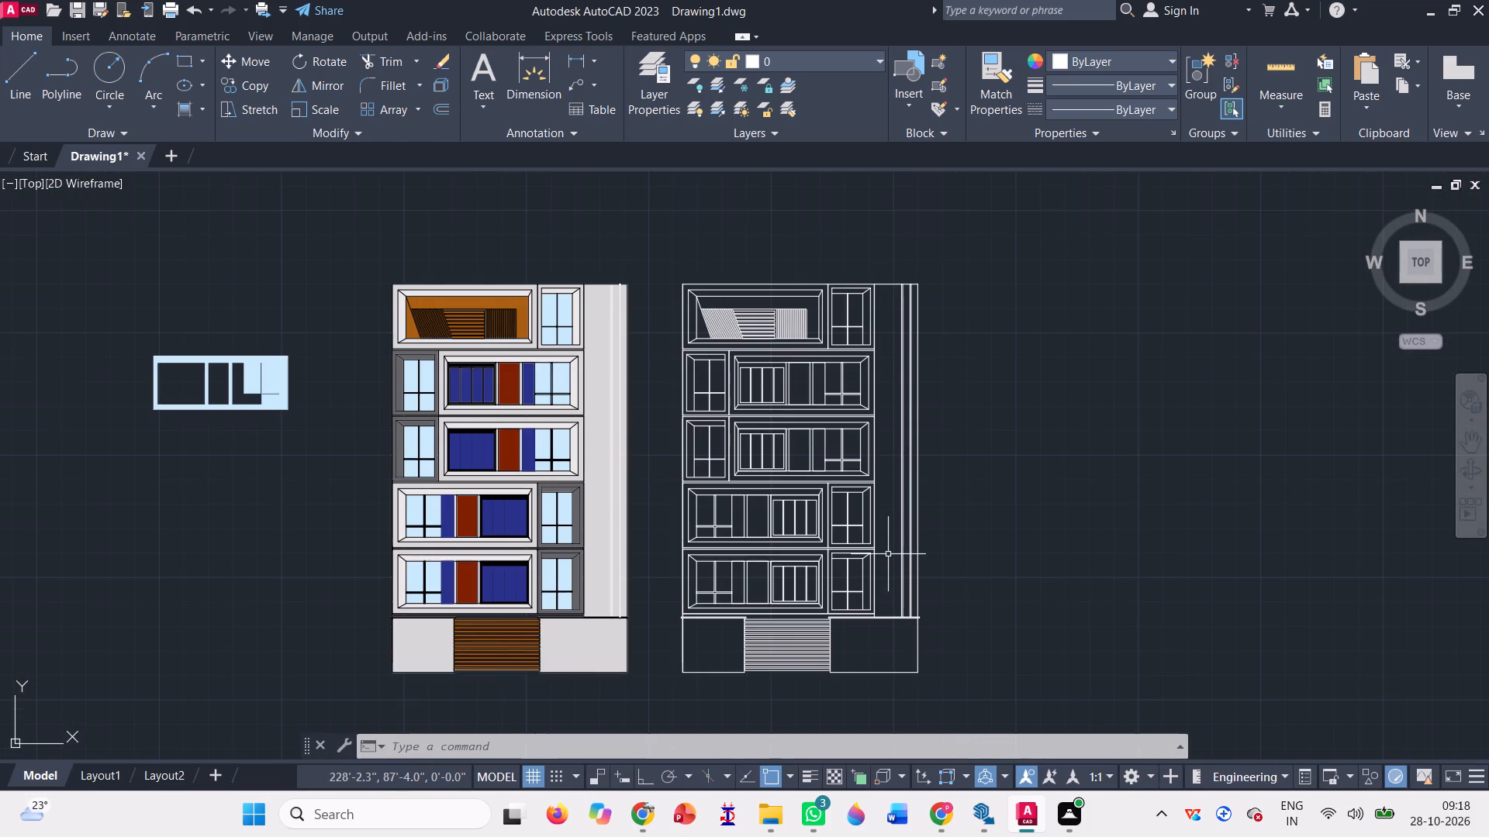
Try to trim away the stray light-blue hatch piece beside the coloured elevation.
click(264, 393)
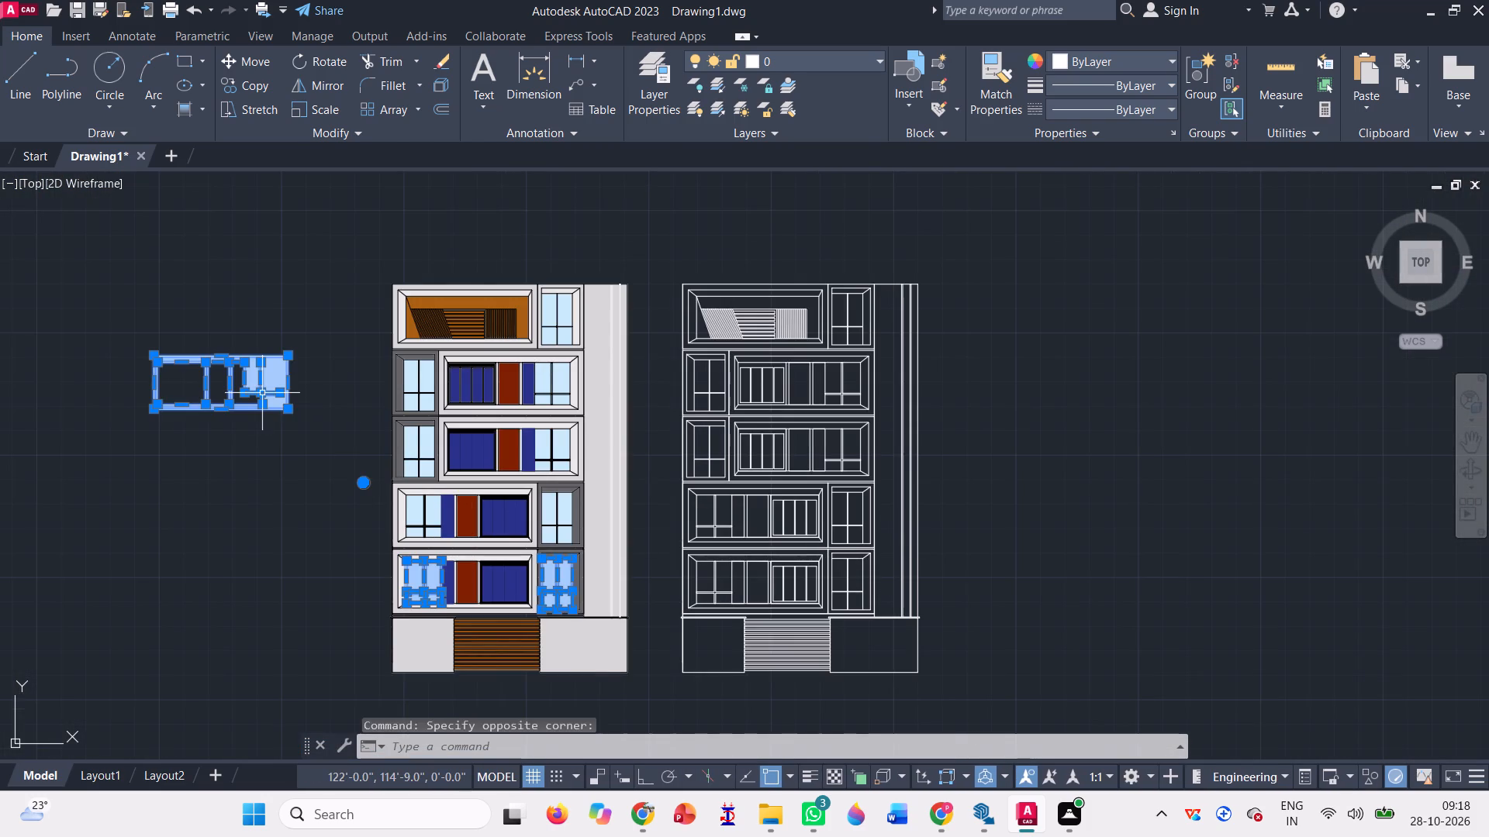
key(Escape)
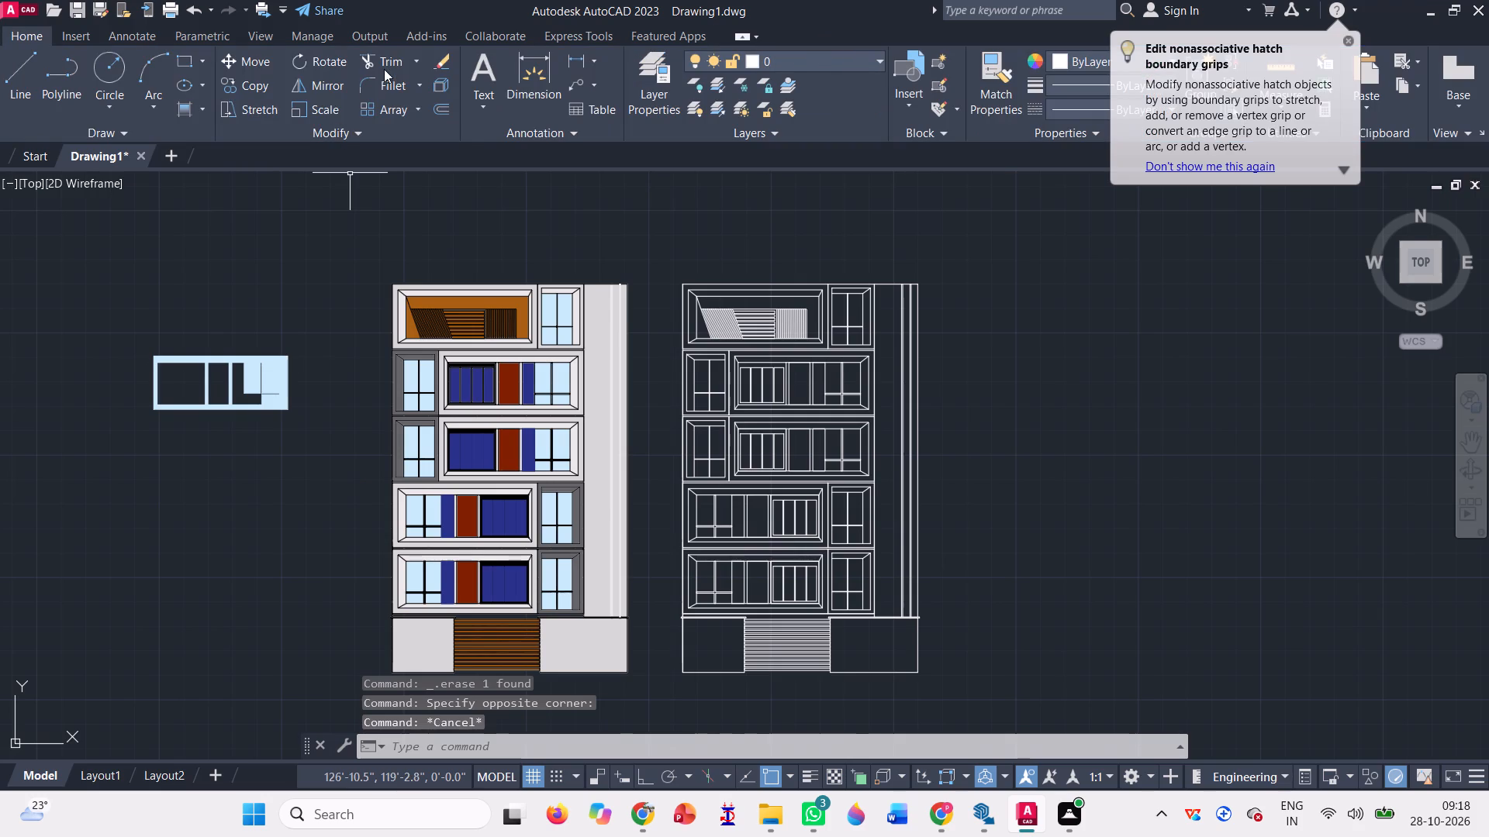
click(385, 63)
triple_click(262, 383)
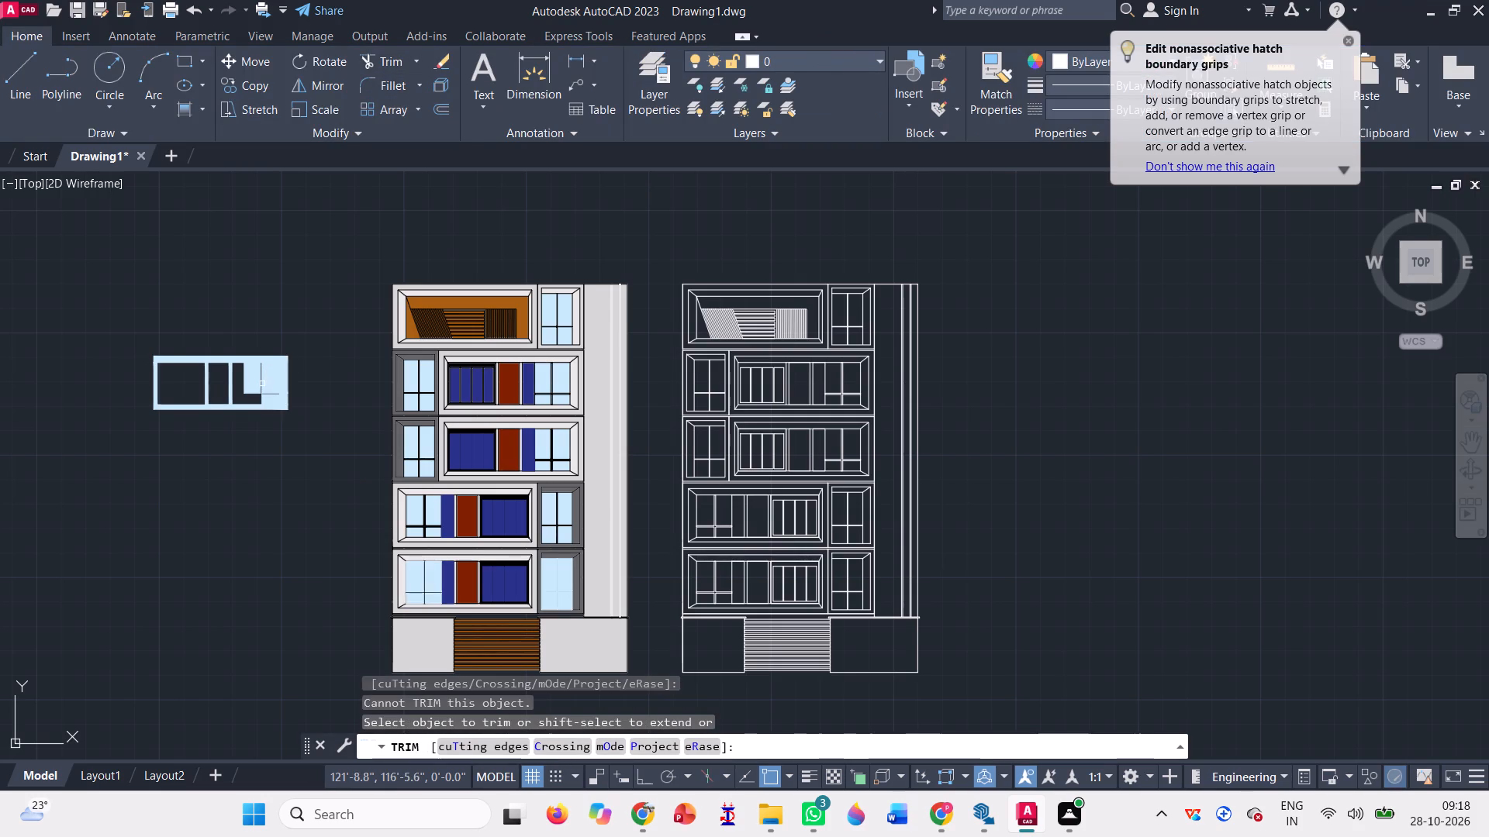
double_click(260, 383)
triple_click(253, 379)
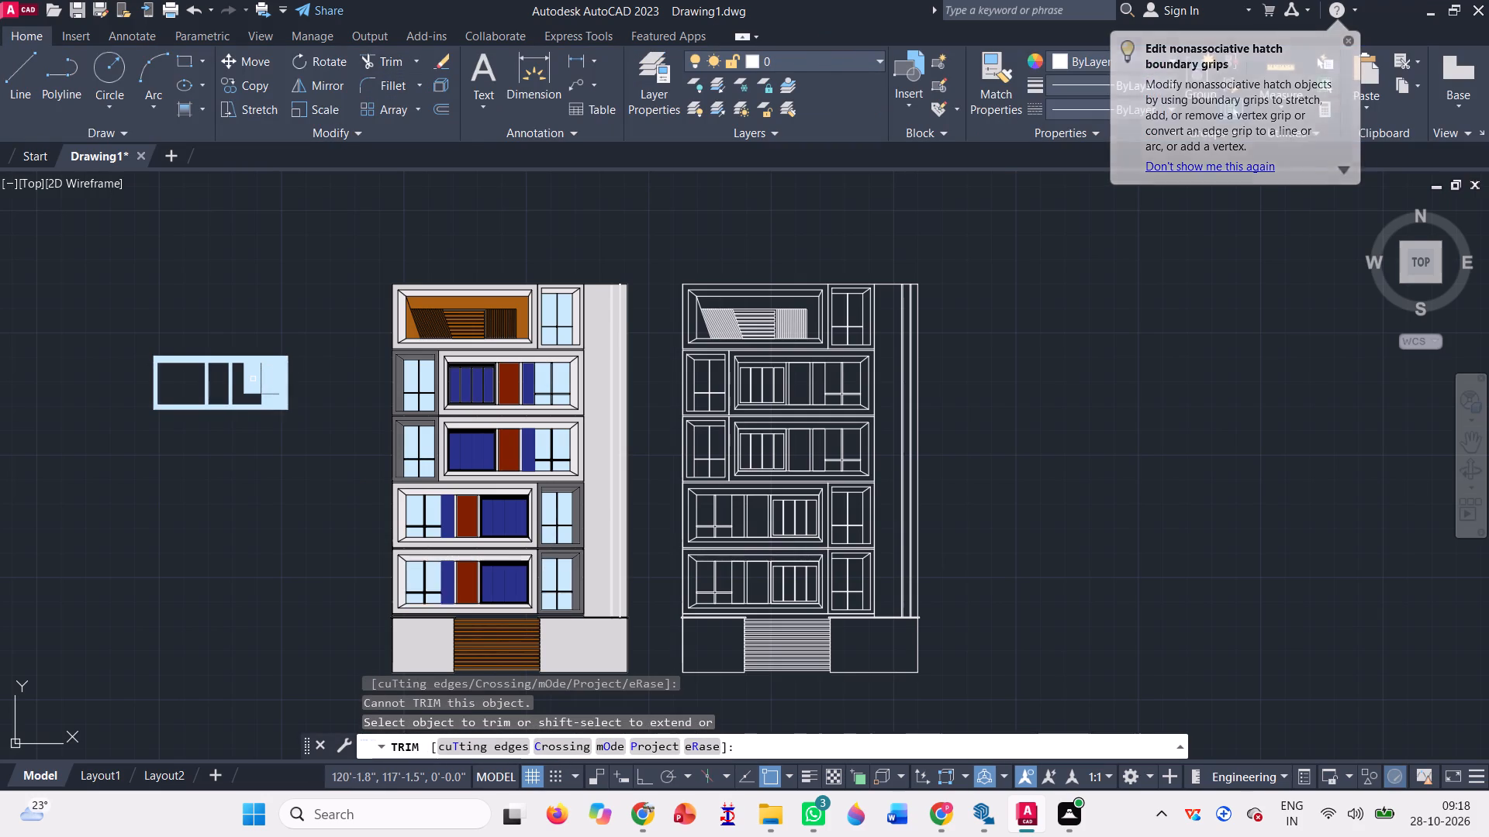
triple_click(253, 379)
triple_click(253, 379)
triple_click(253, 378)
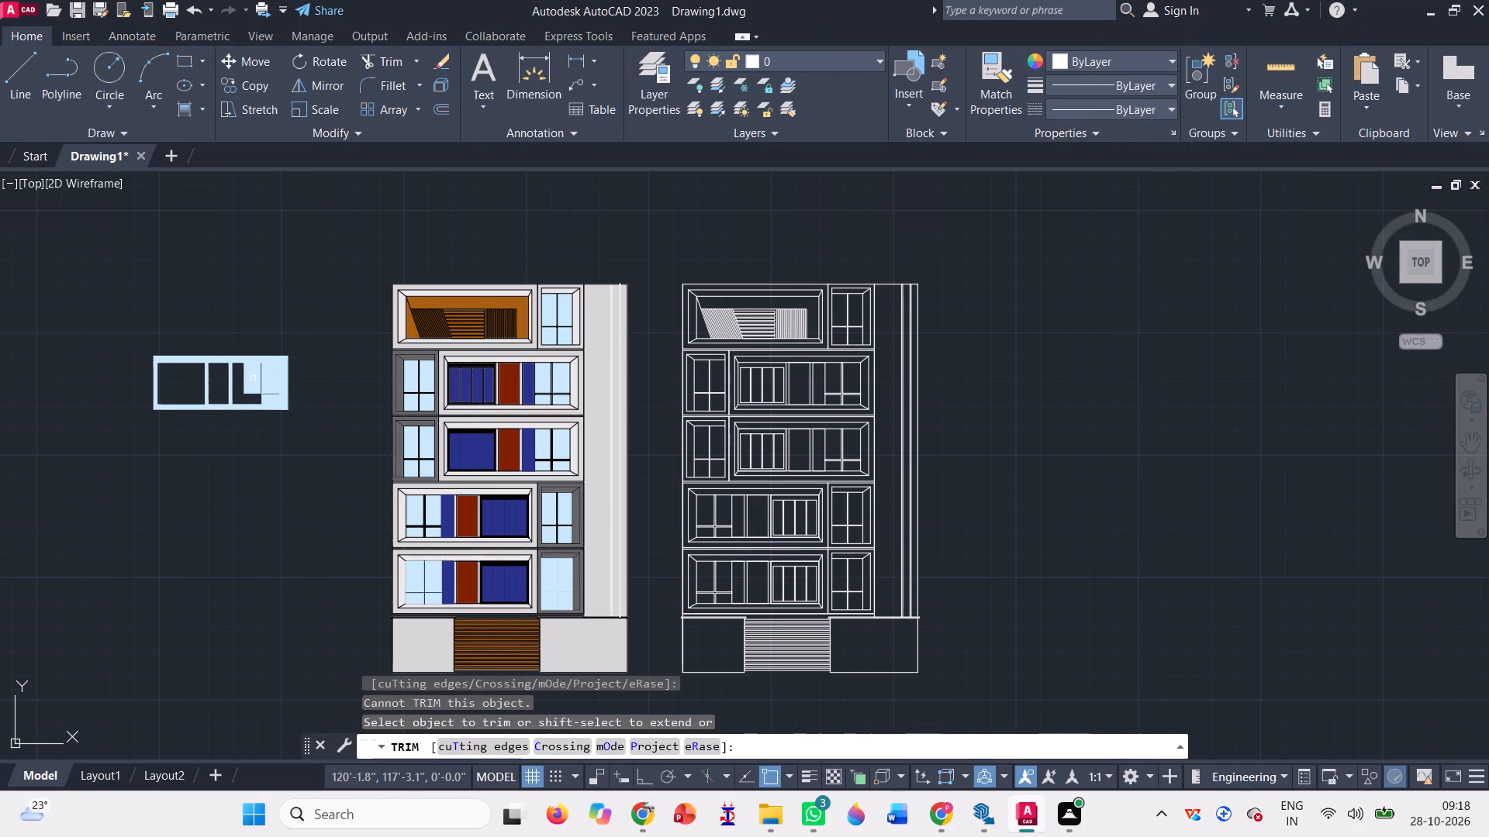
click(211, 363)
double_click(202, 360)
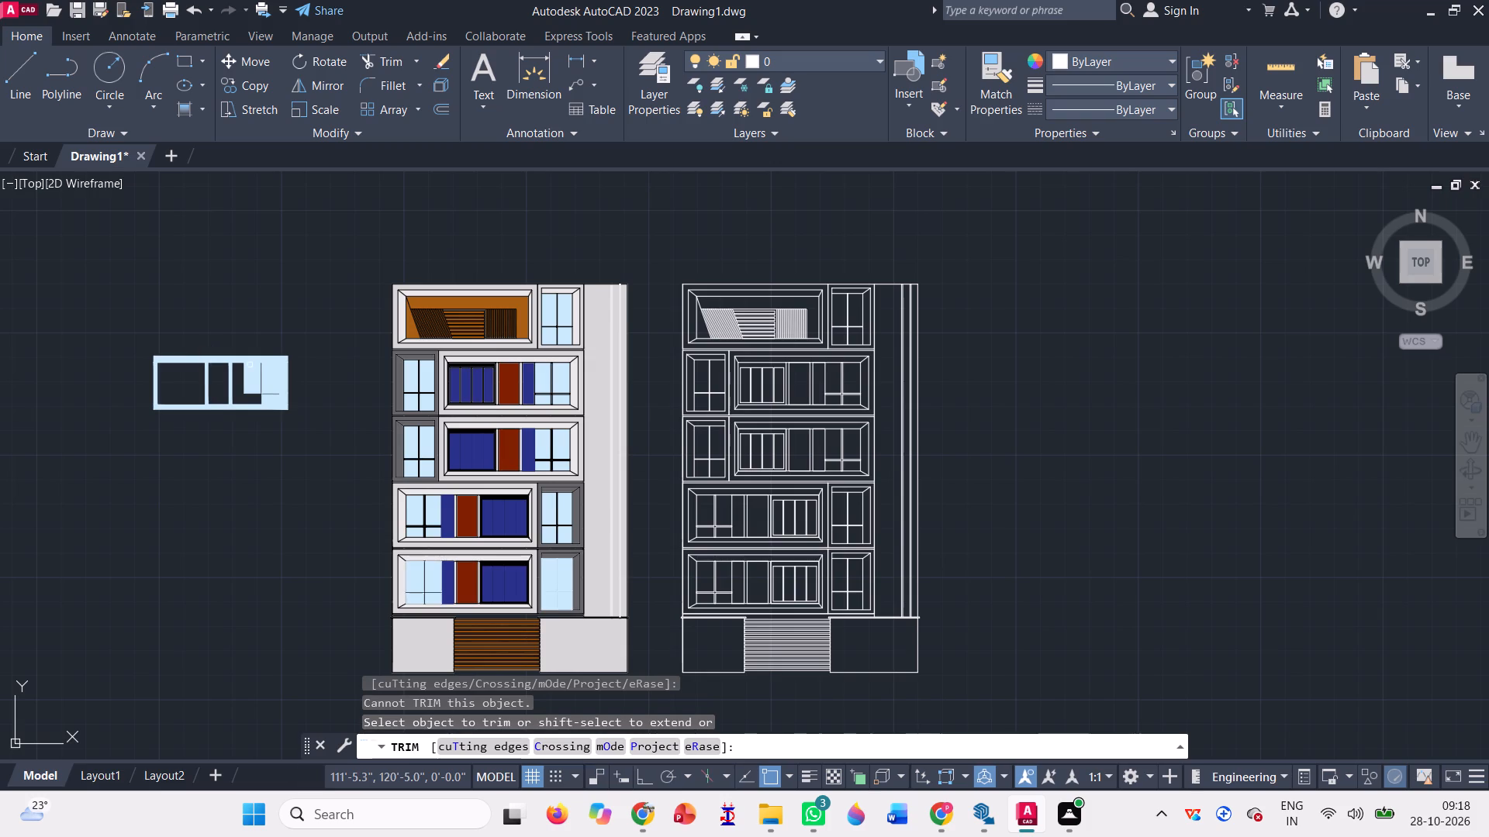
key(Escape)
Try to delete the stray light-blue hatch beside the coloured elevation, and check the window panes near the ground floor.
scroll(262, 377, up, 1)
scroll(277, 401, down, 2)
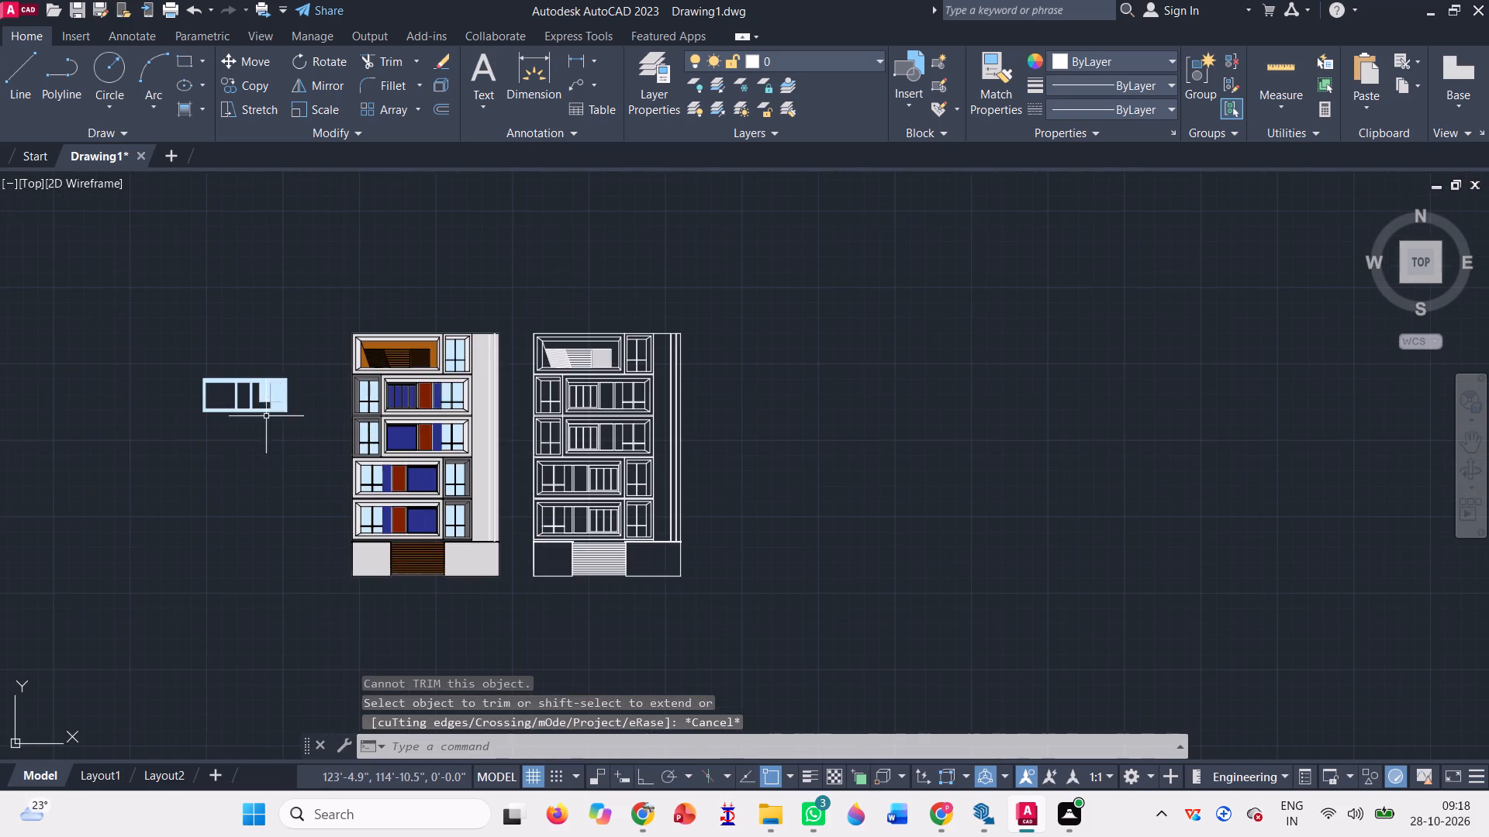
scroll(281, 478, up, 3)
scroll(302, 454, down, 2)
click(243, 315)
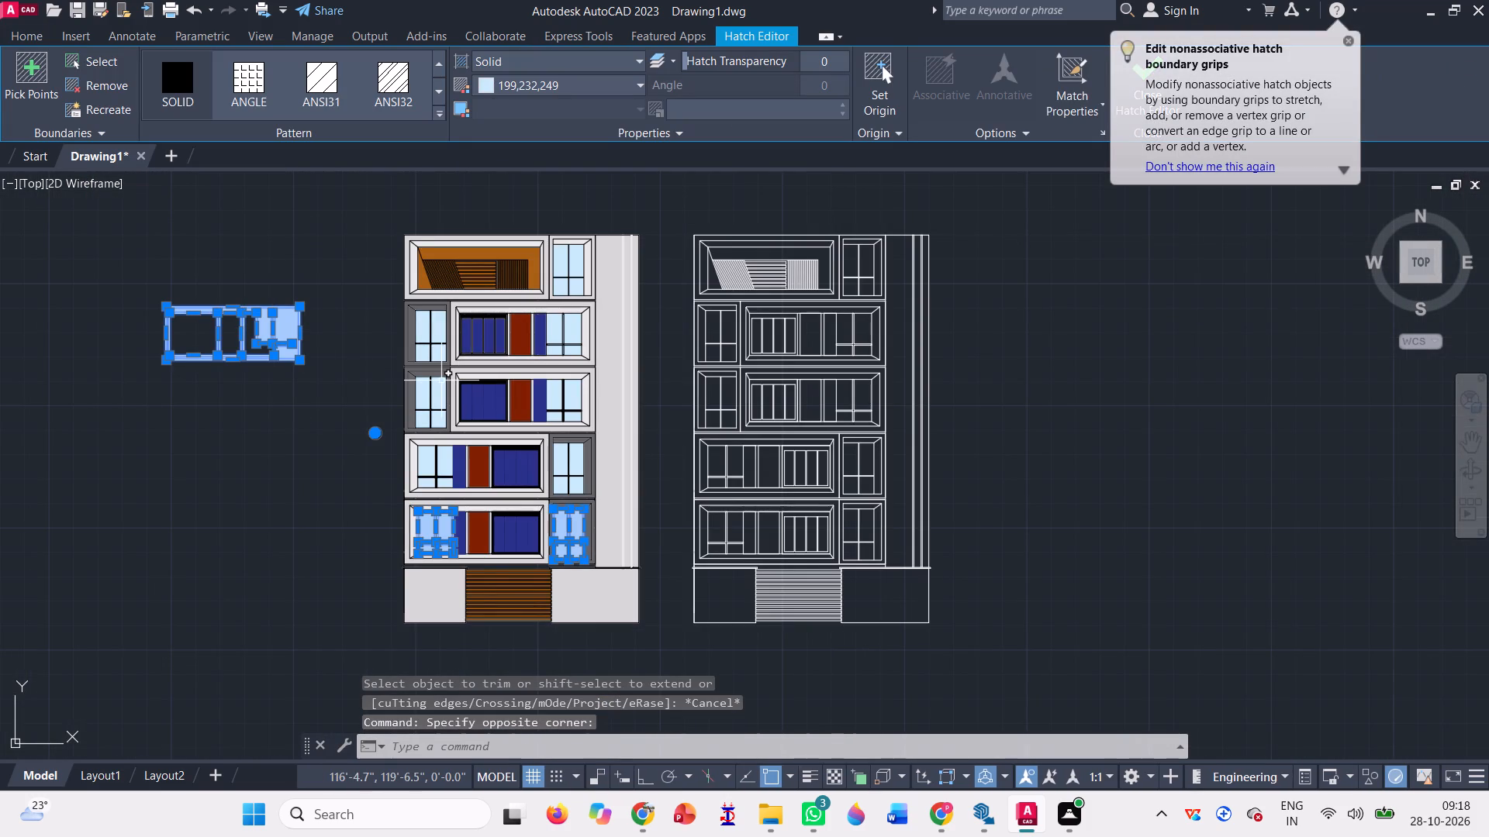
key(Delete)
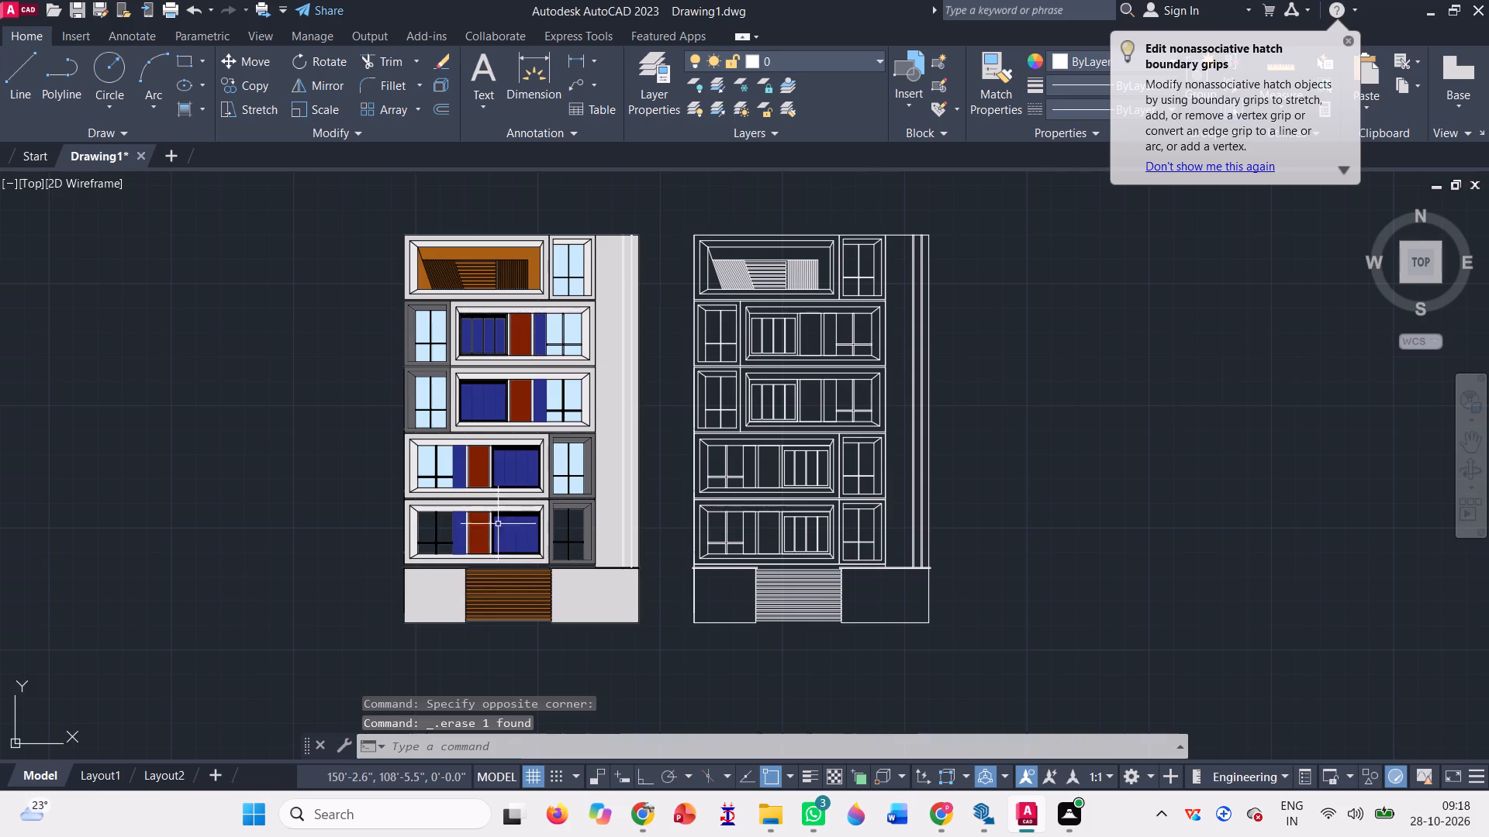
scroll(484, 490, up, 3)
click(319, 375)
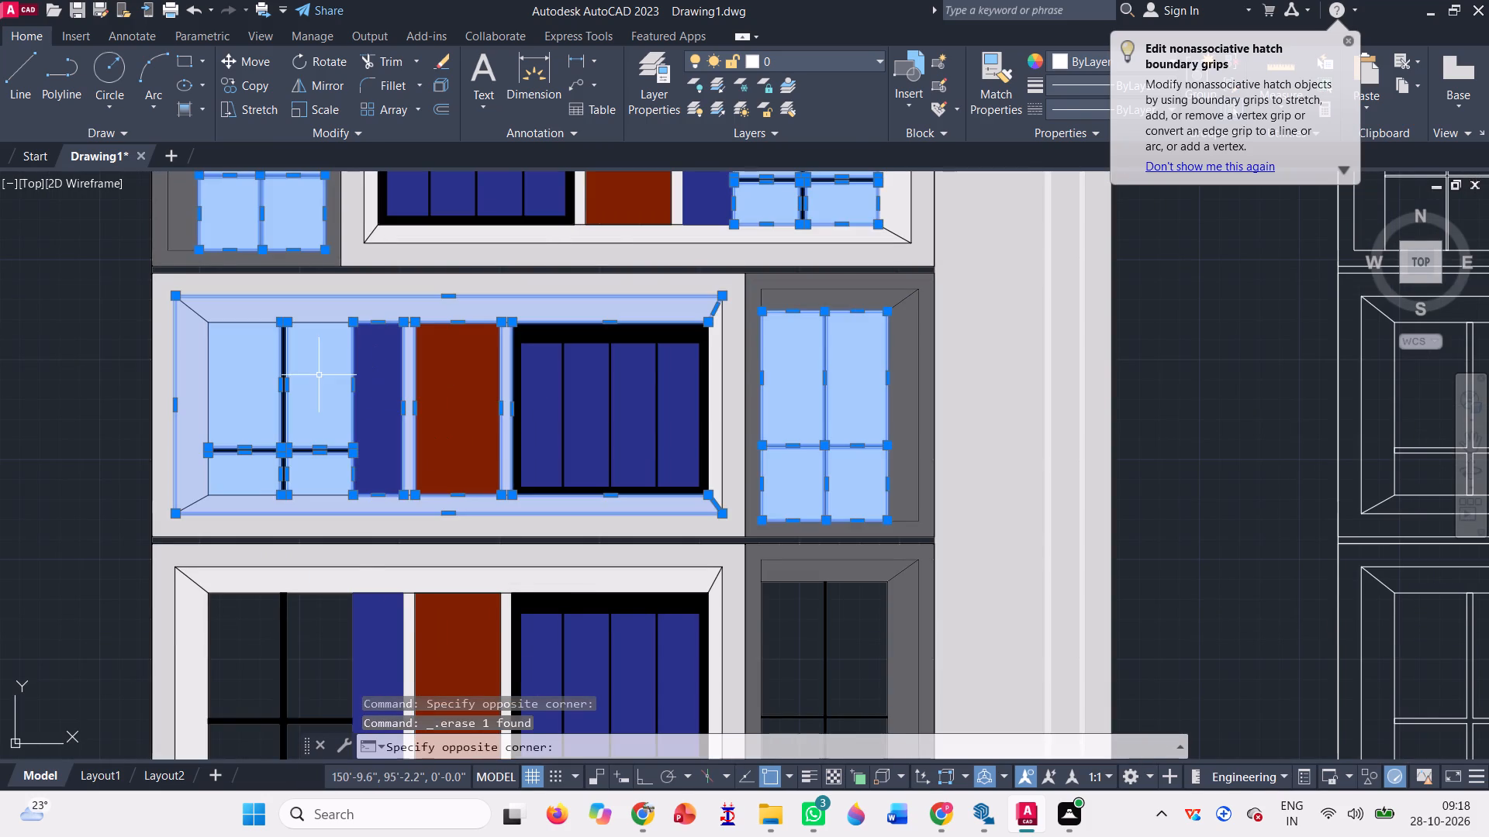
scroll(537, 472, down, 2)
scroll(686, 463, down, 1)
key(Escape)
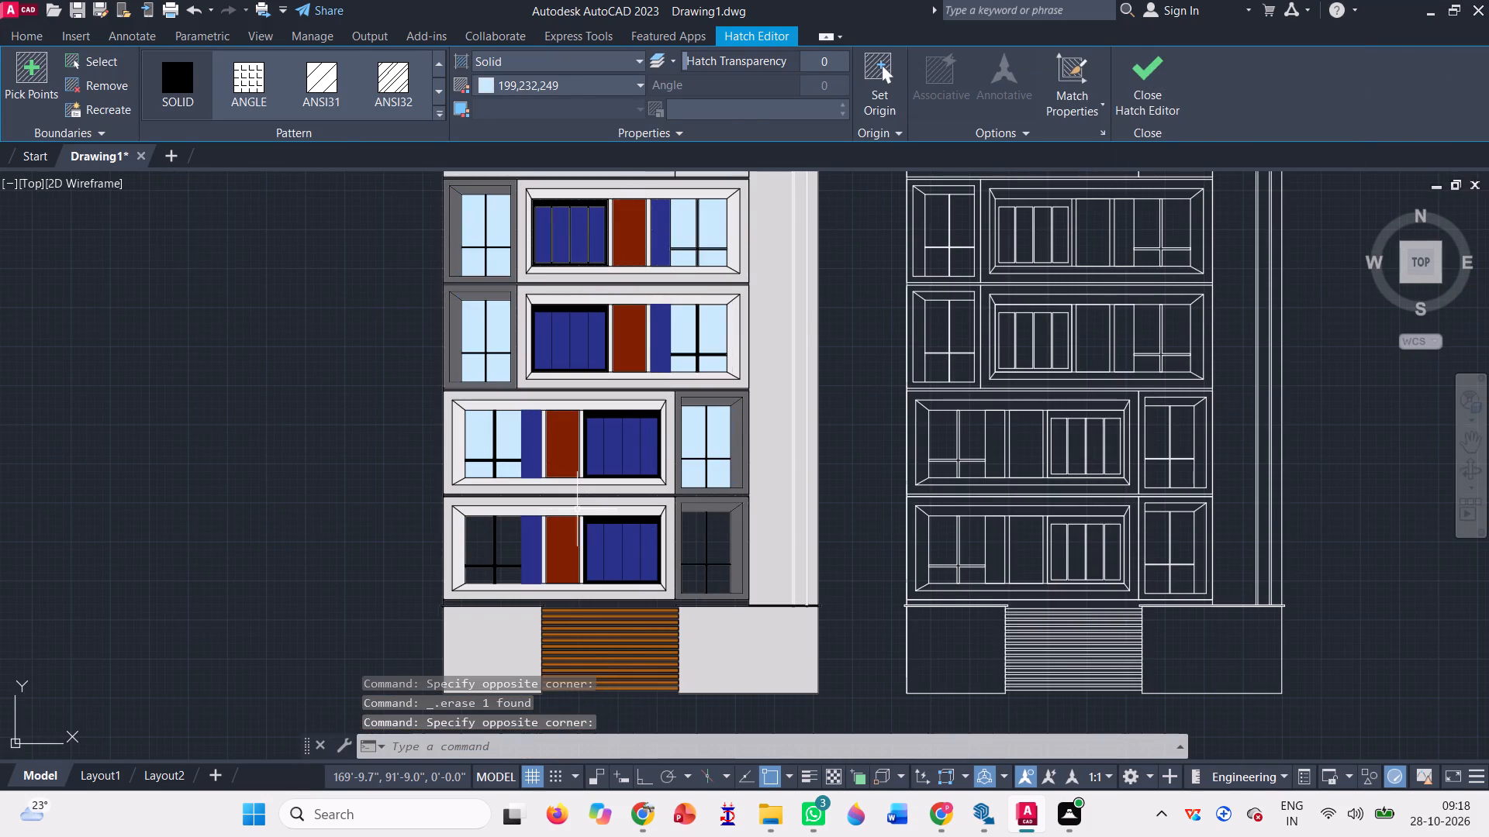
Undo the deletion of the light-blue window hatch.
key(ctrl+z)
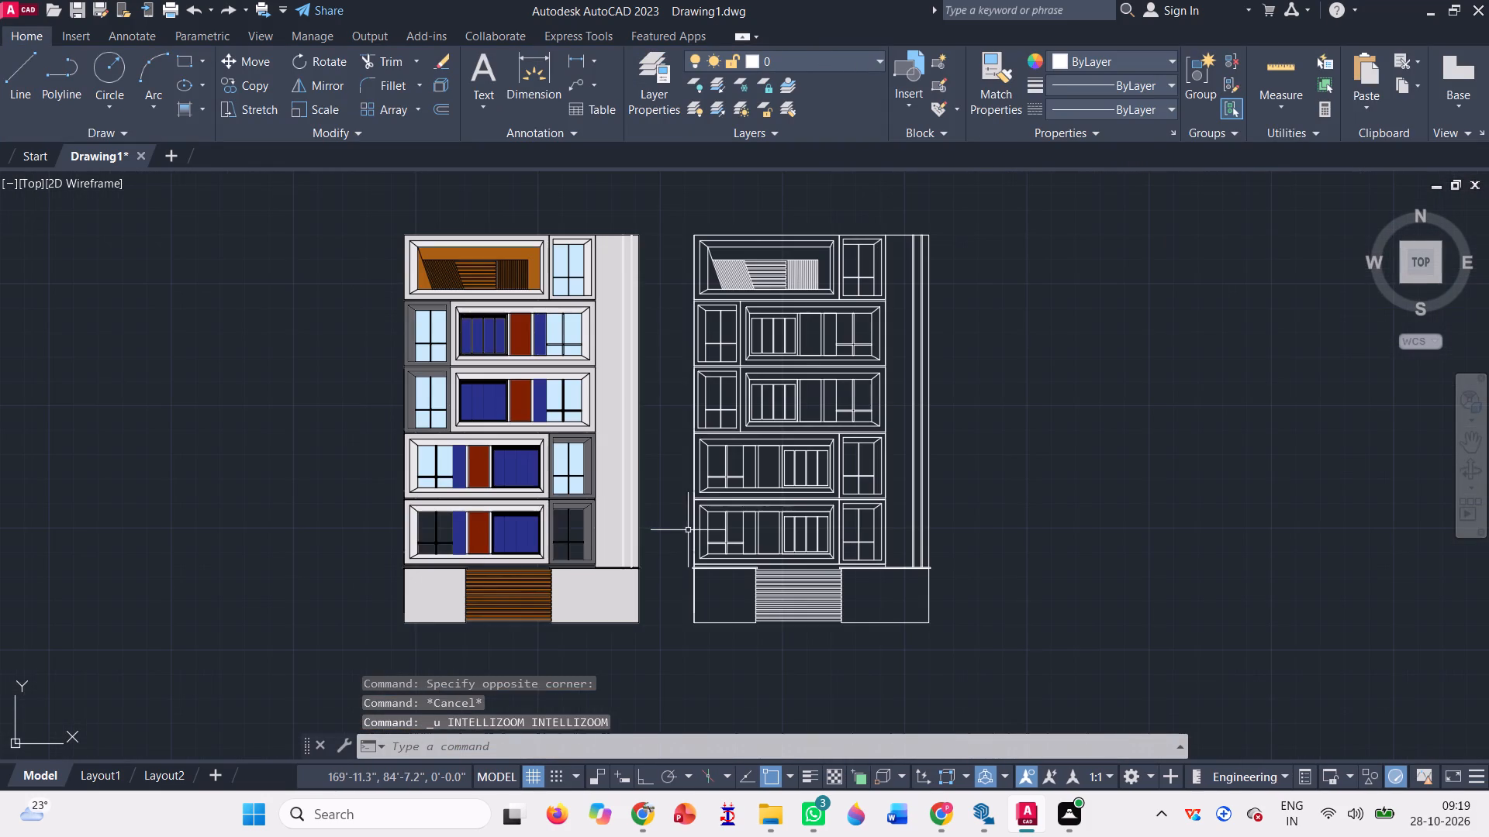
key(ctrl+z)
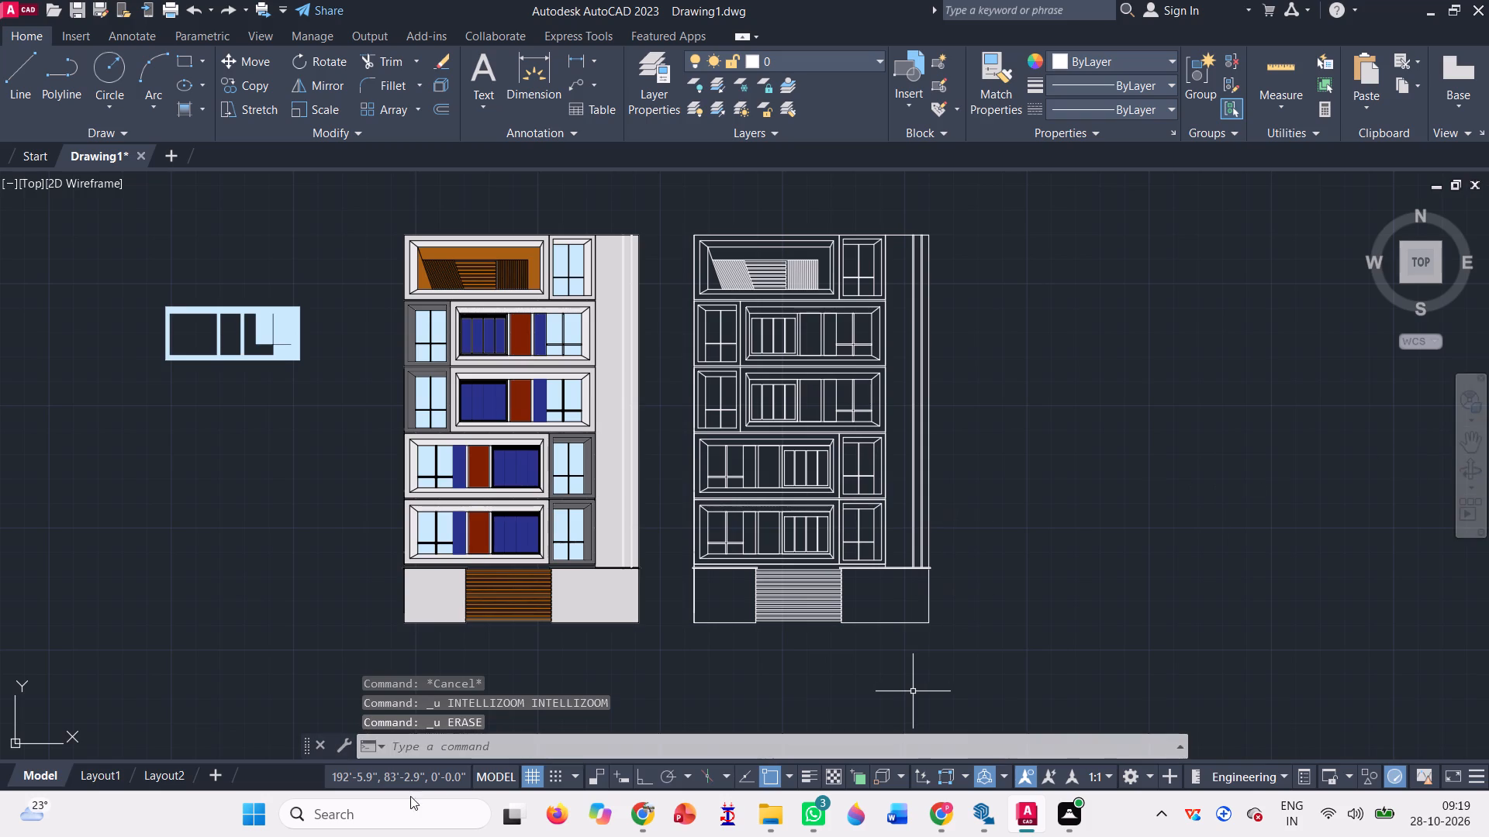
Turn off command log file recording with LOGFILEOFF.
text(log)
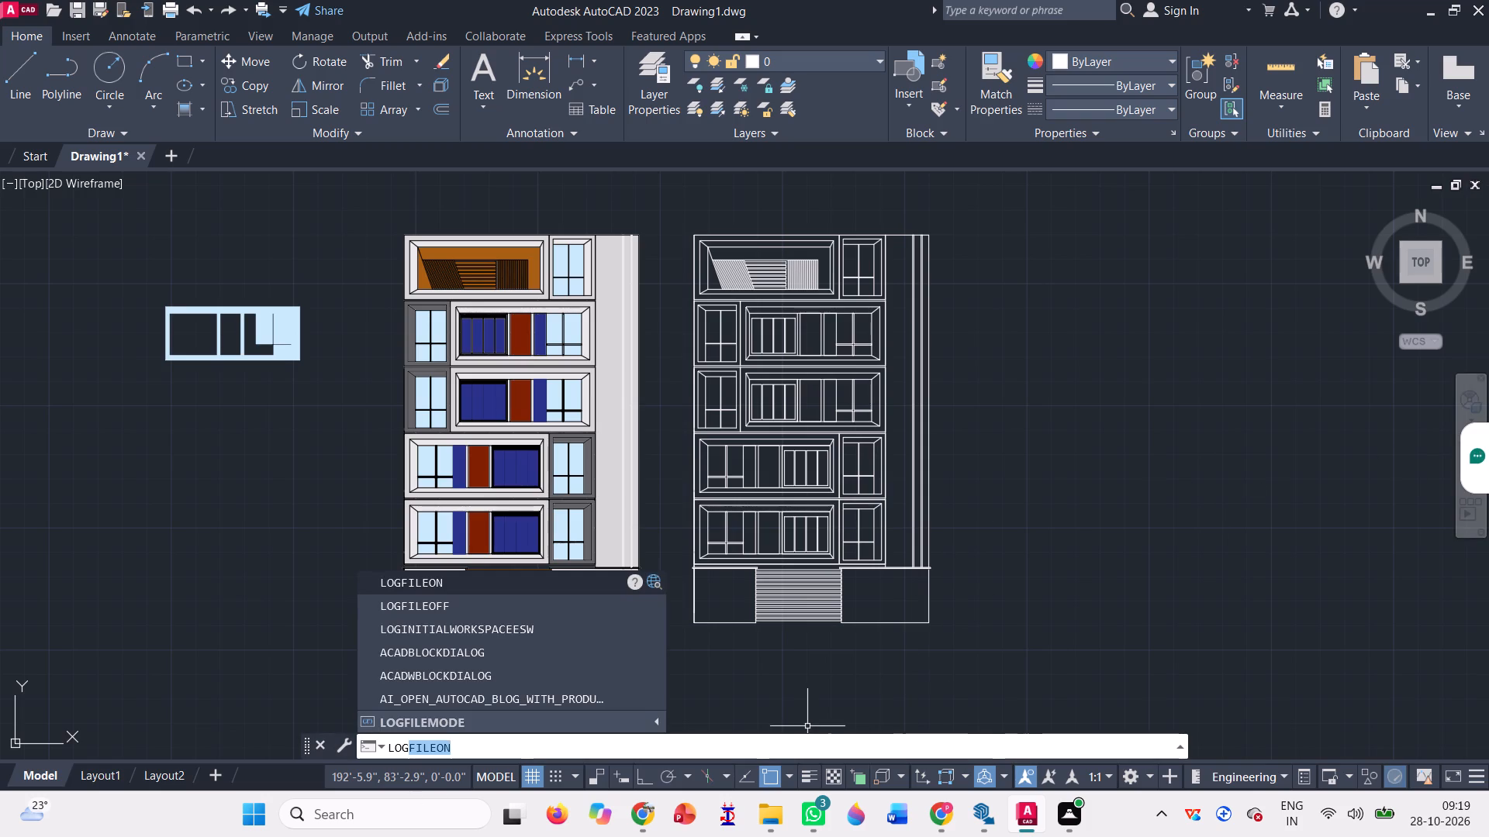
key(Down)
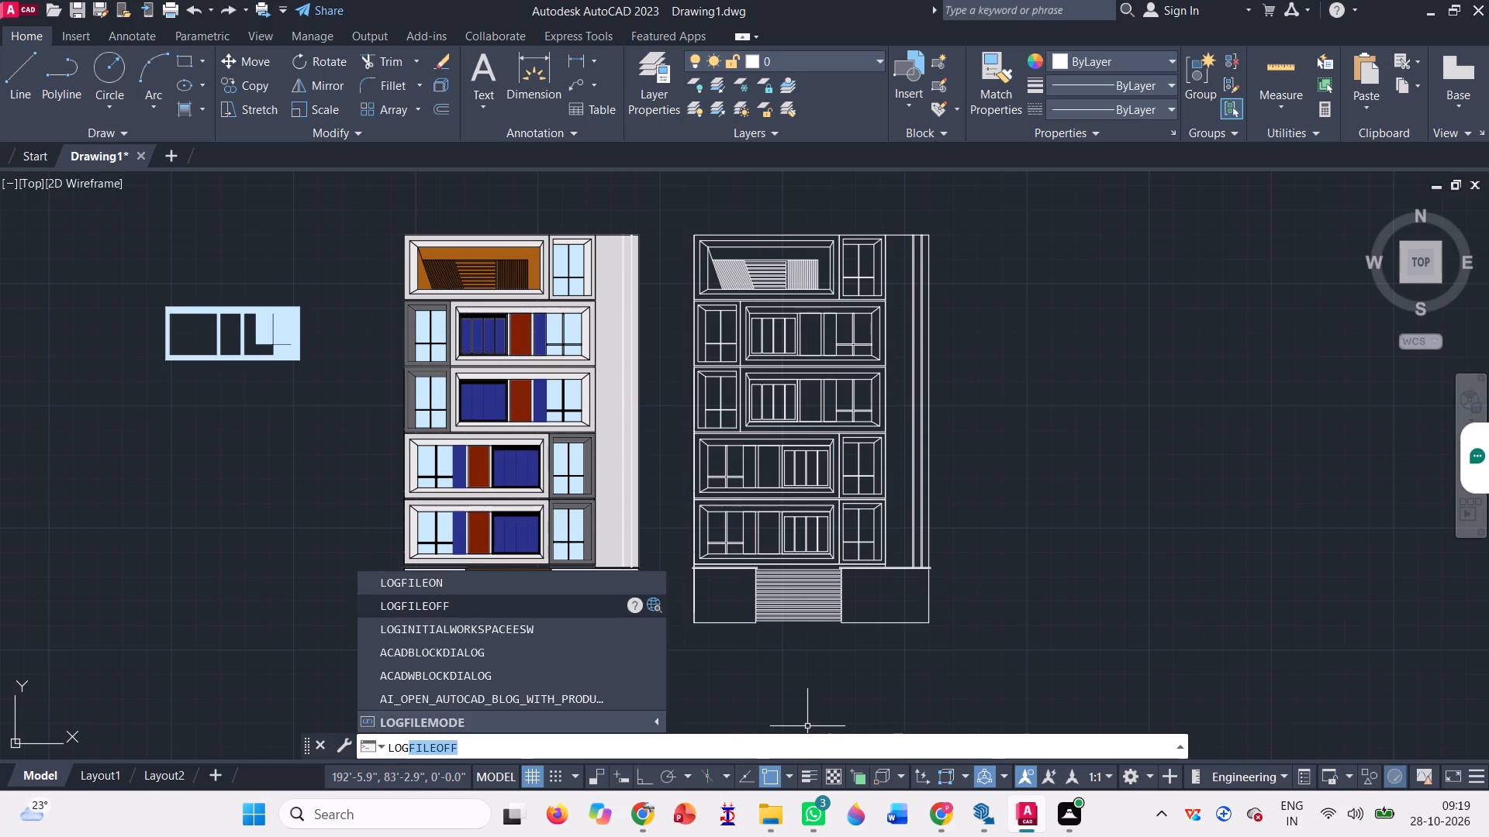
key(Return)
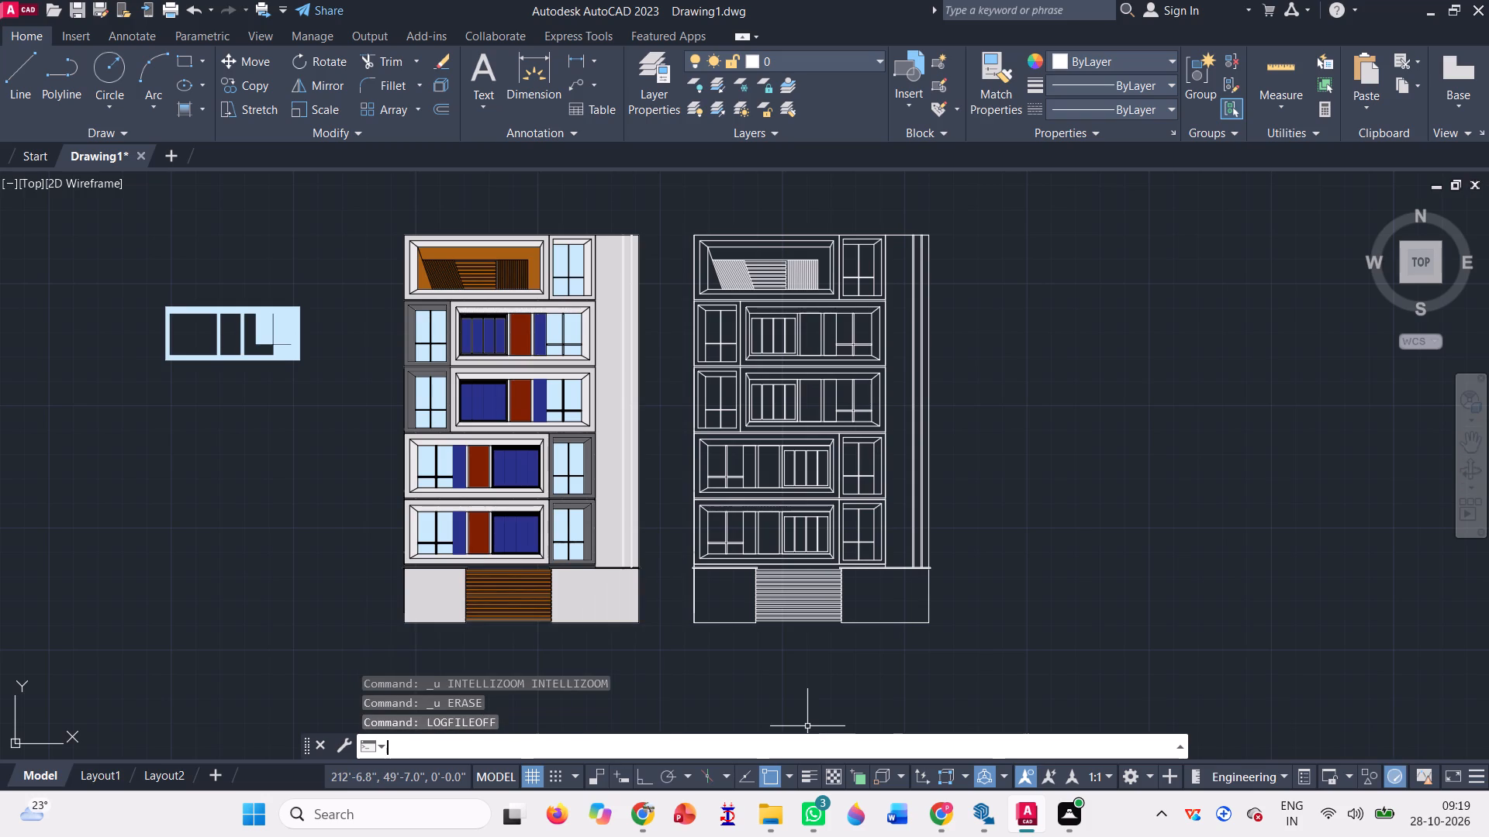
Save the drawing in Documents as Modern Luxury G+4 Apartment Building Elevation.
key(ctrl+s)
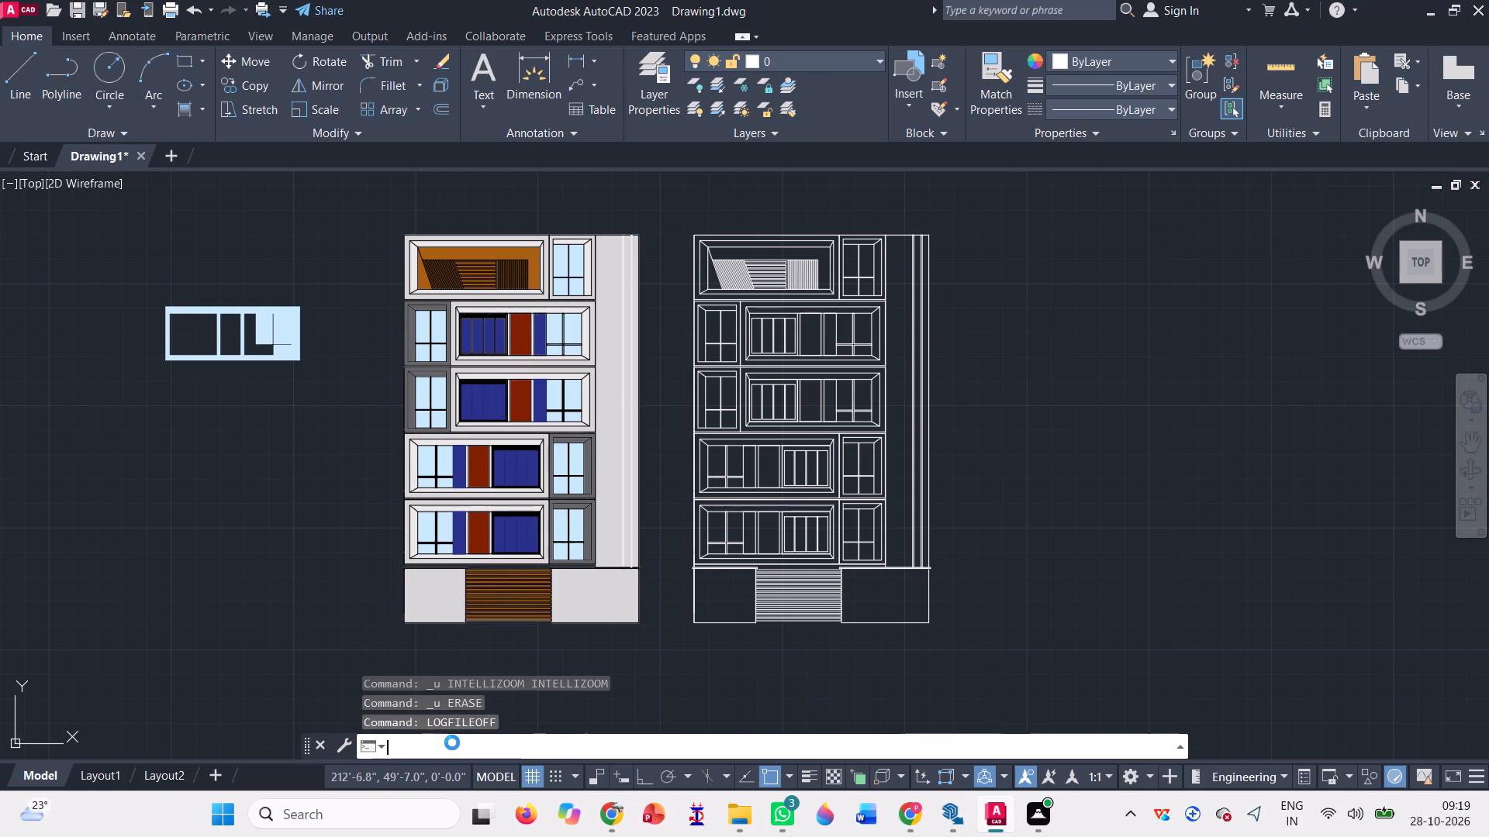
key(BackSpace)
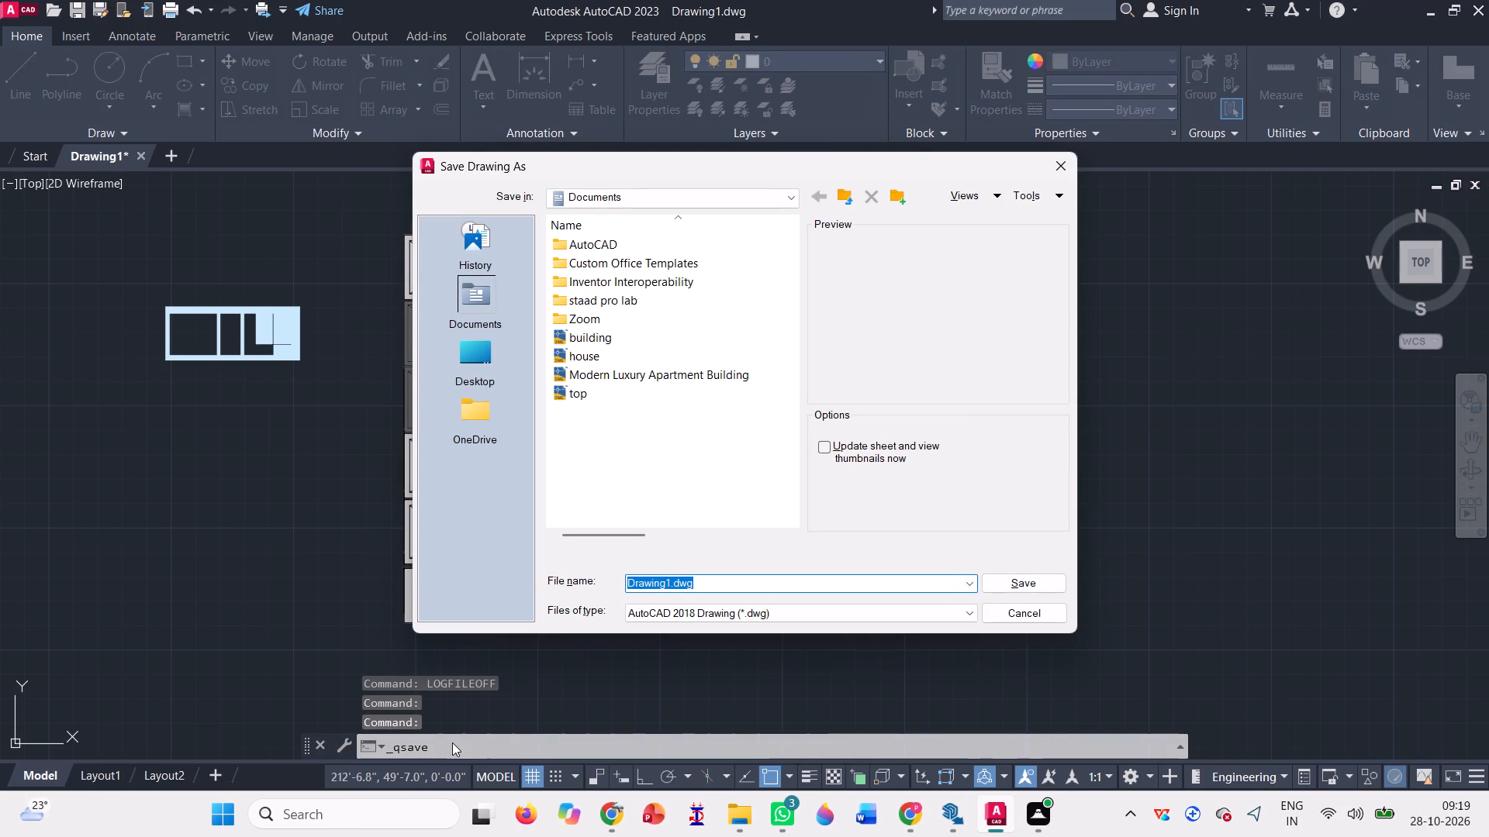
key(ctrl+v)
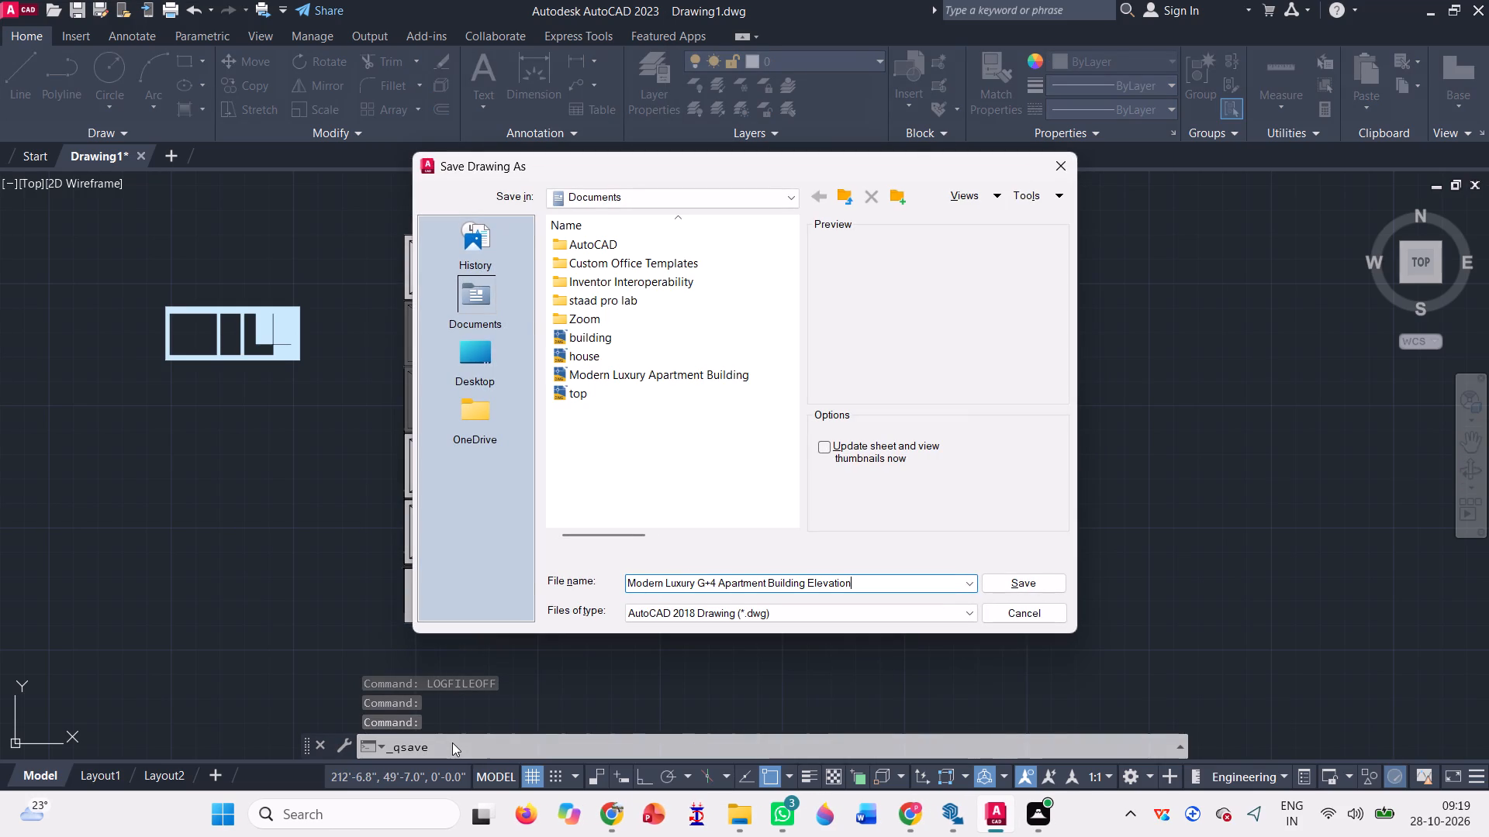
key(Return)
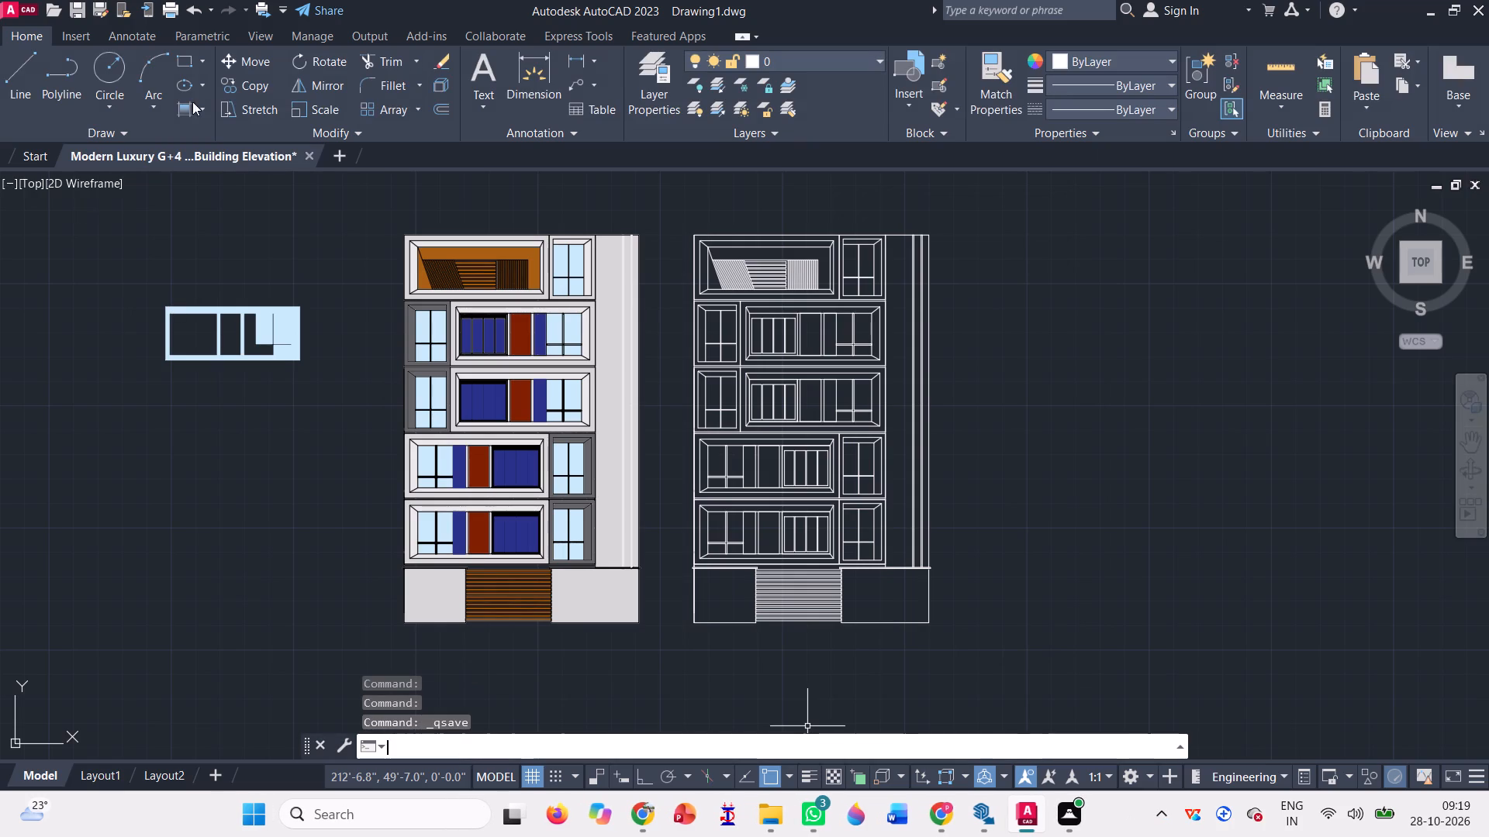
Plot the drawing to PDF in landscape with the AutoCAD PDF (Smallest File) plotter, applying the settings to the layout.
click(164, 0)
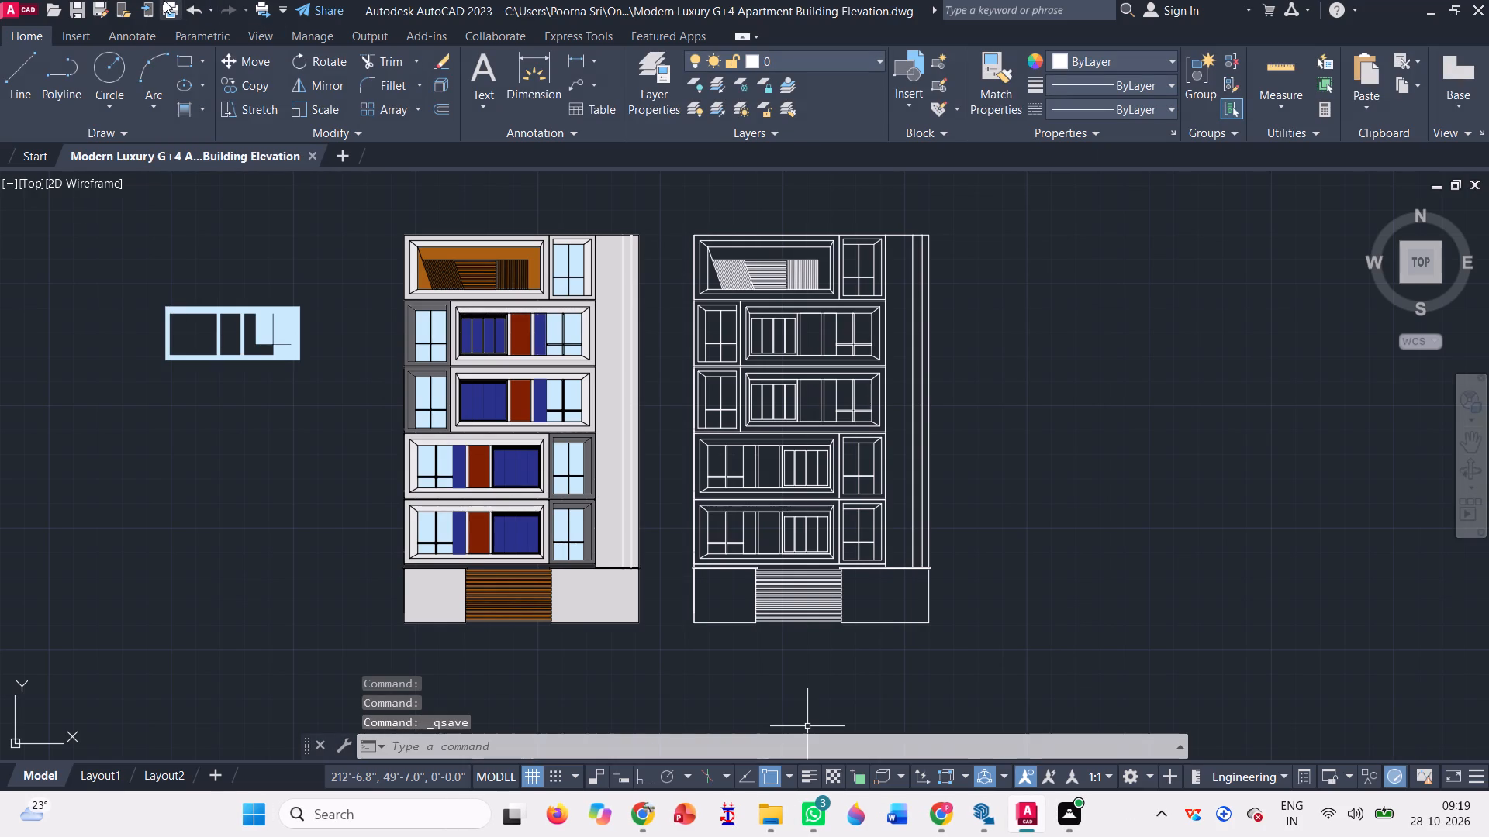
click(164, 8)
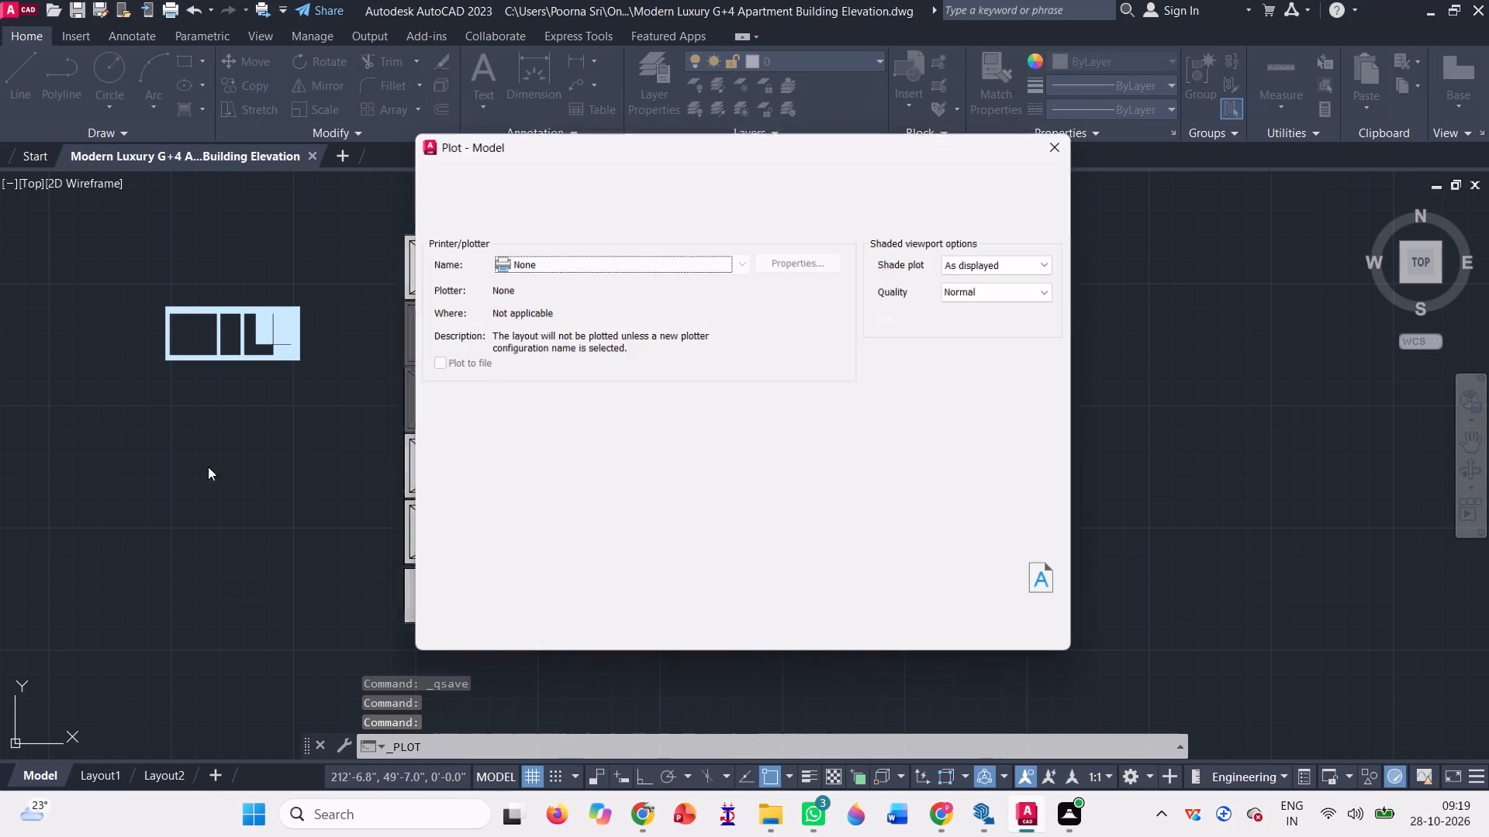
click(736, 261)
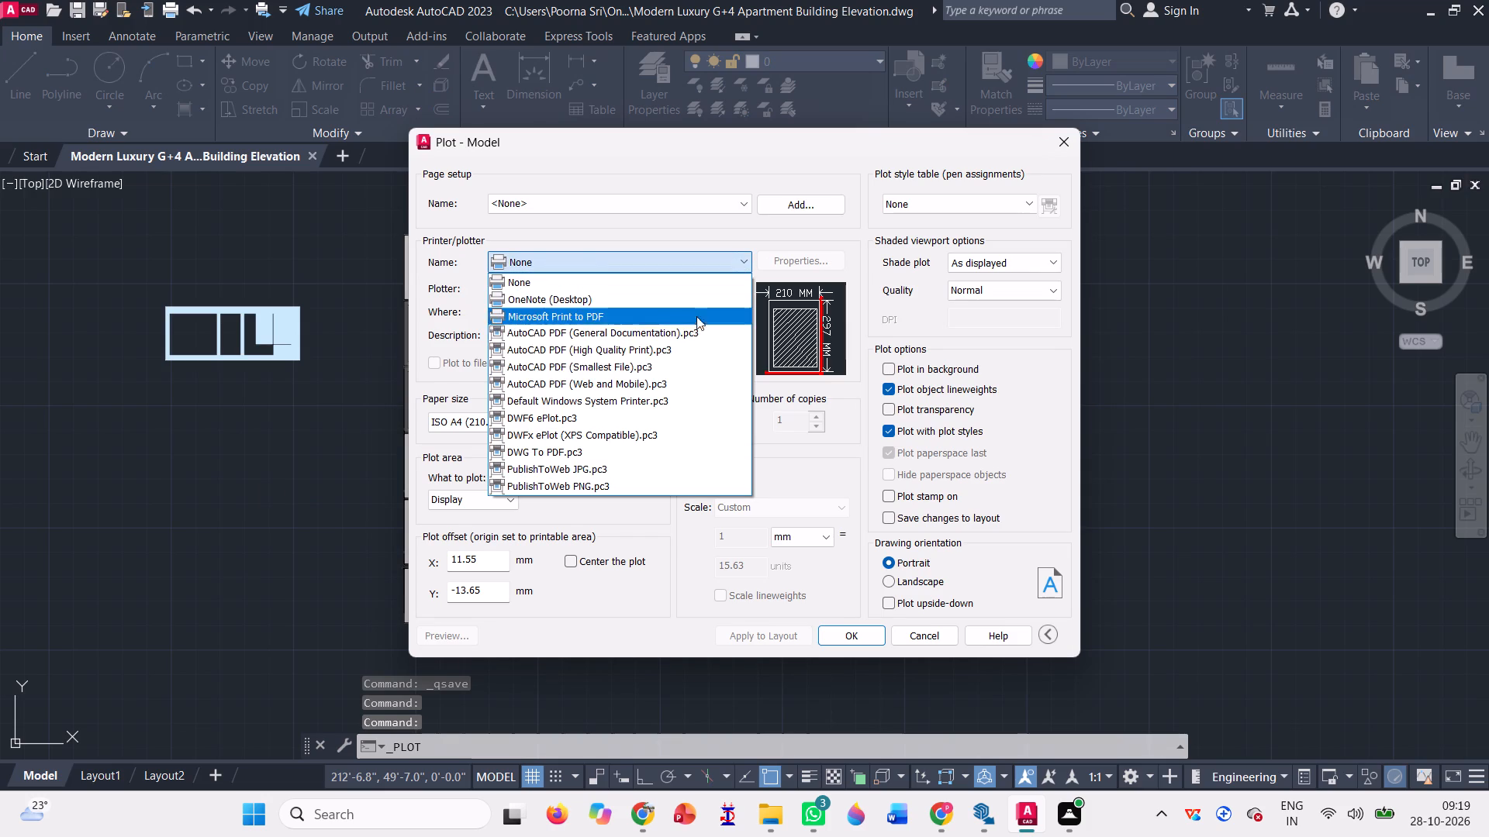
click(666, 368)
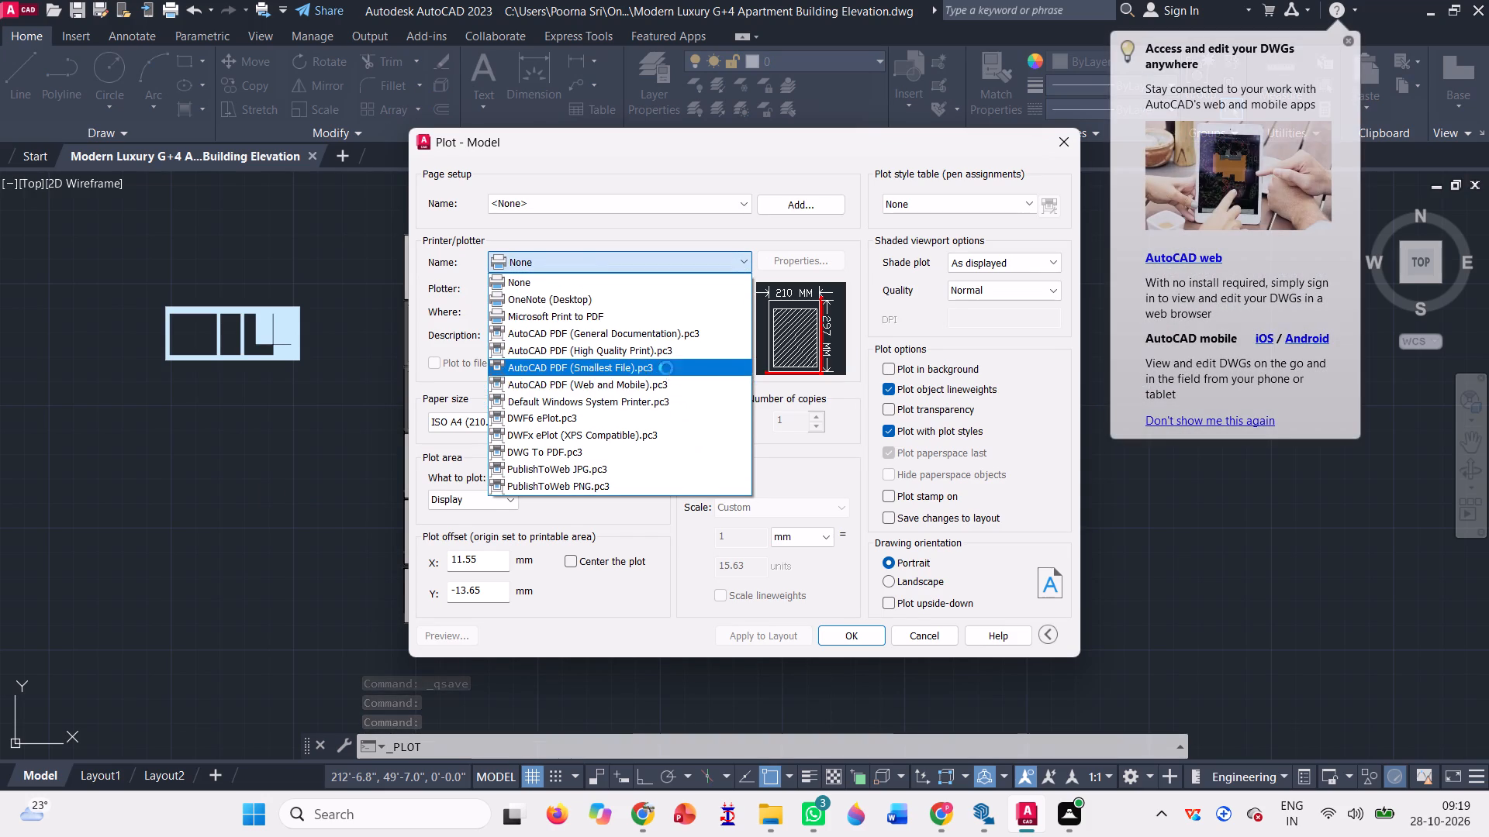
click(890, 587)
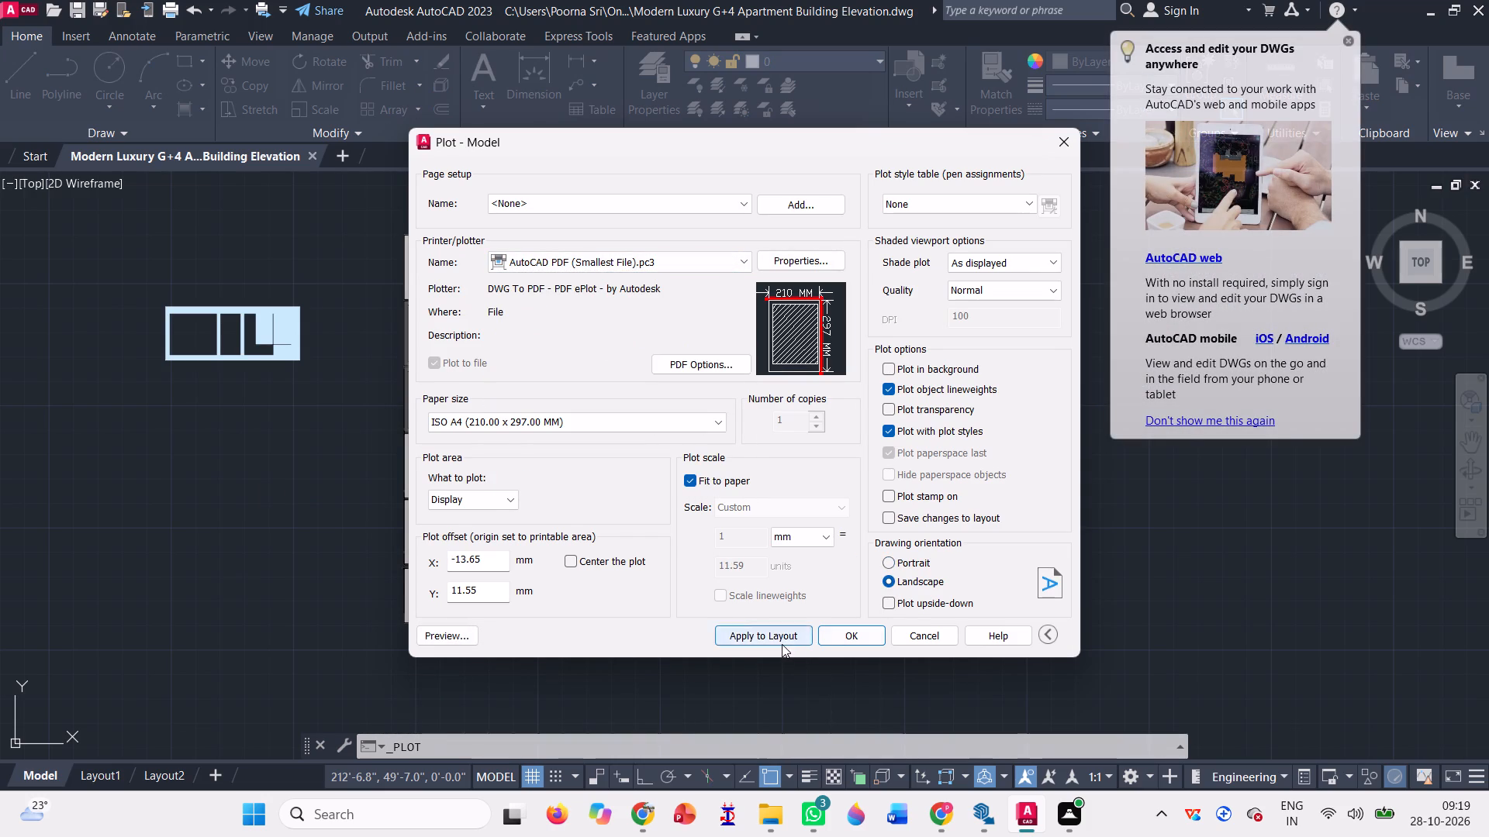
click(782, 644)
click(859, 629)
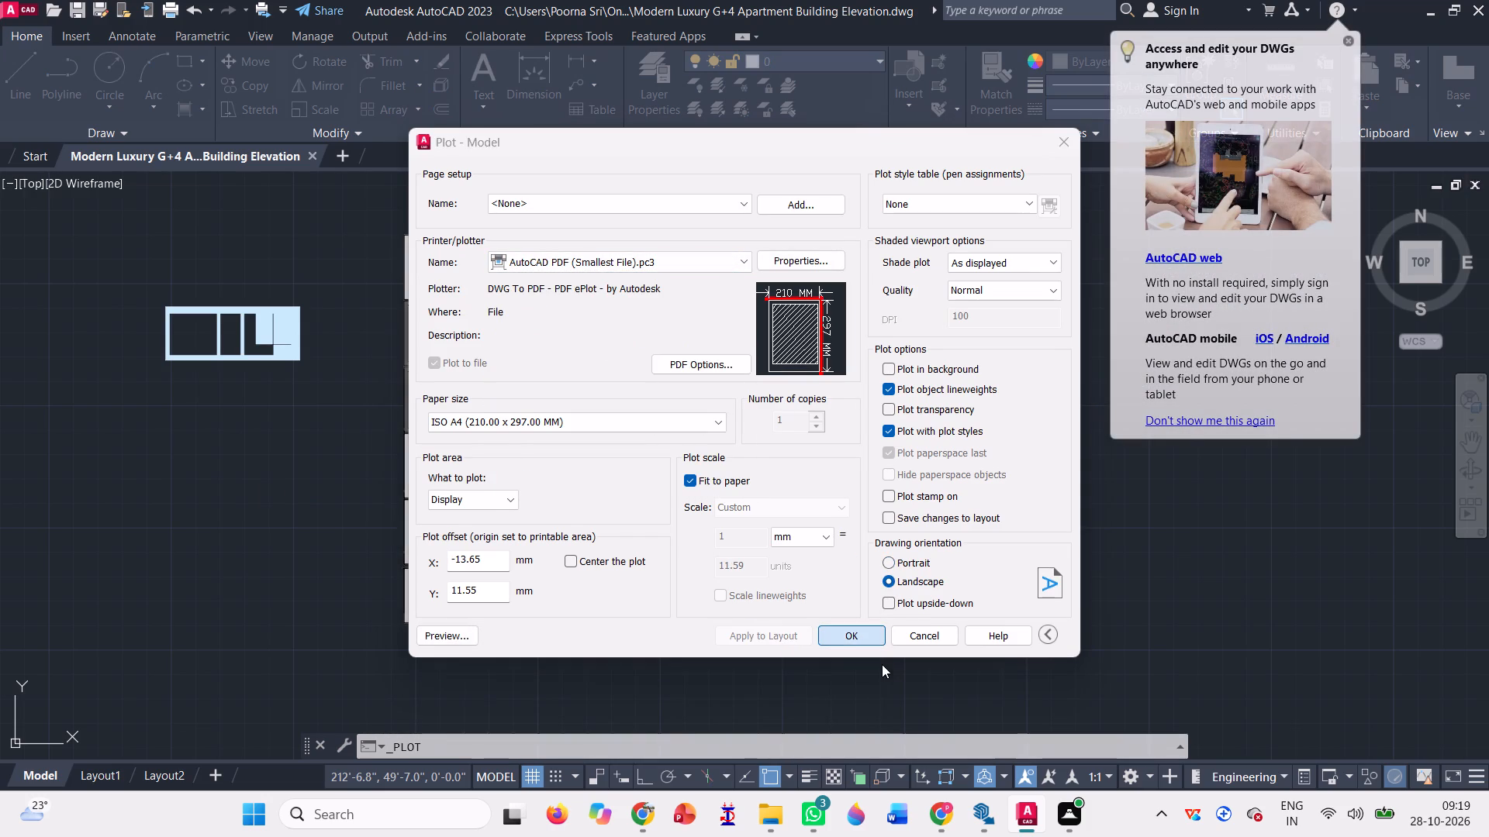
click(1007, 583)
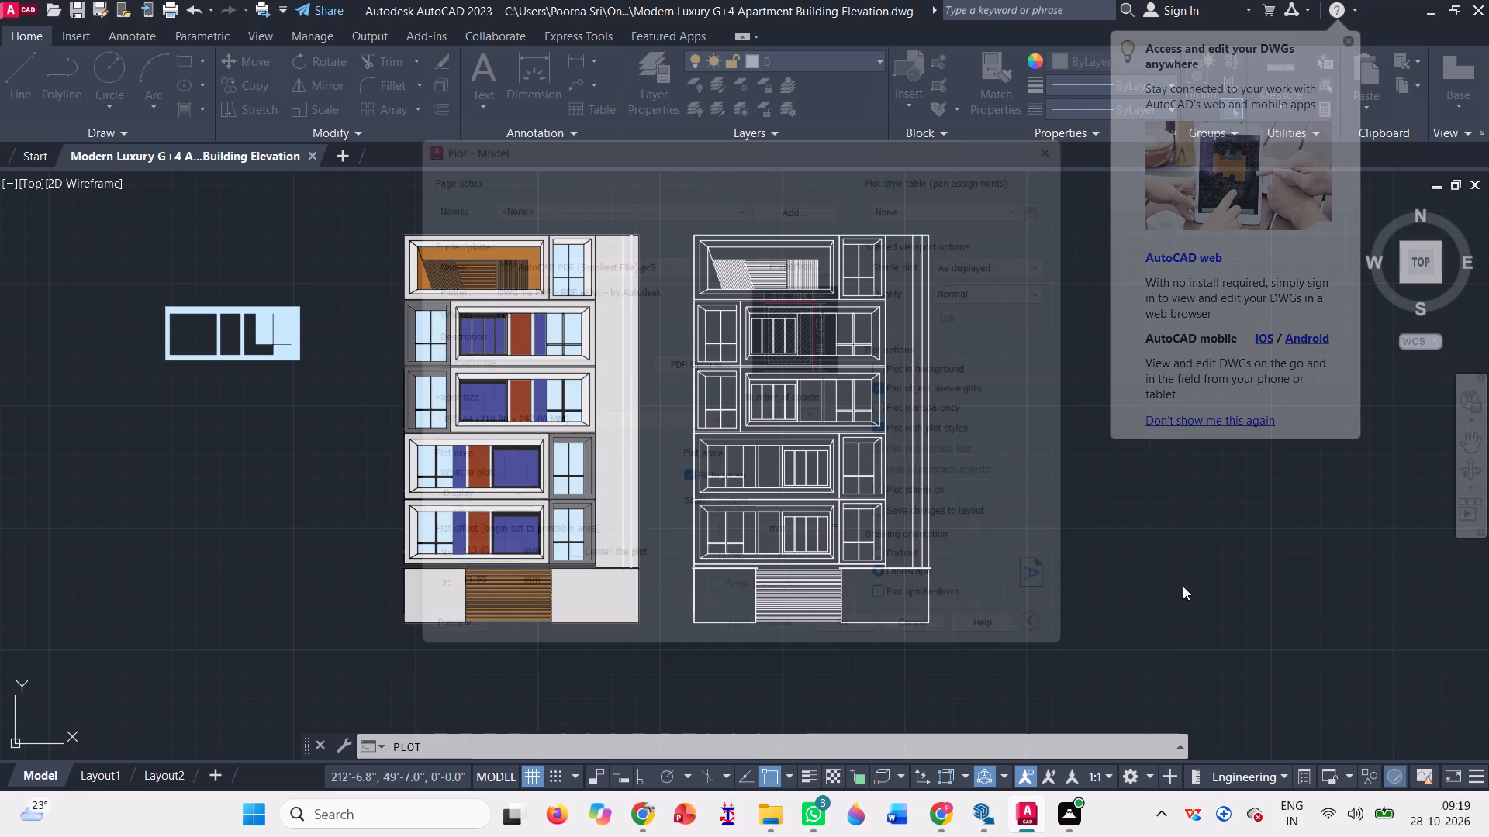